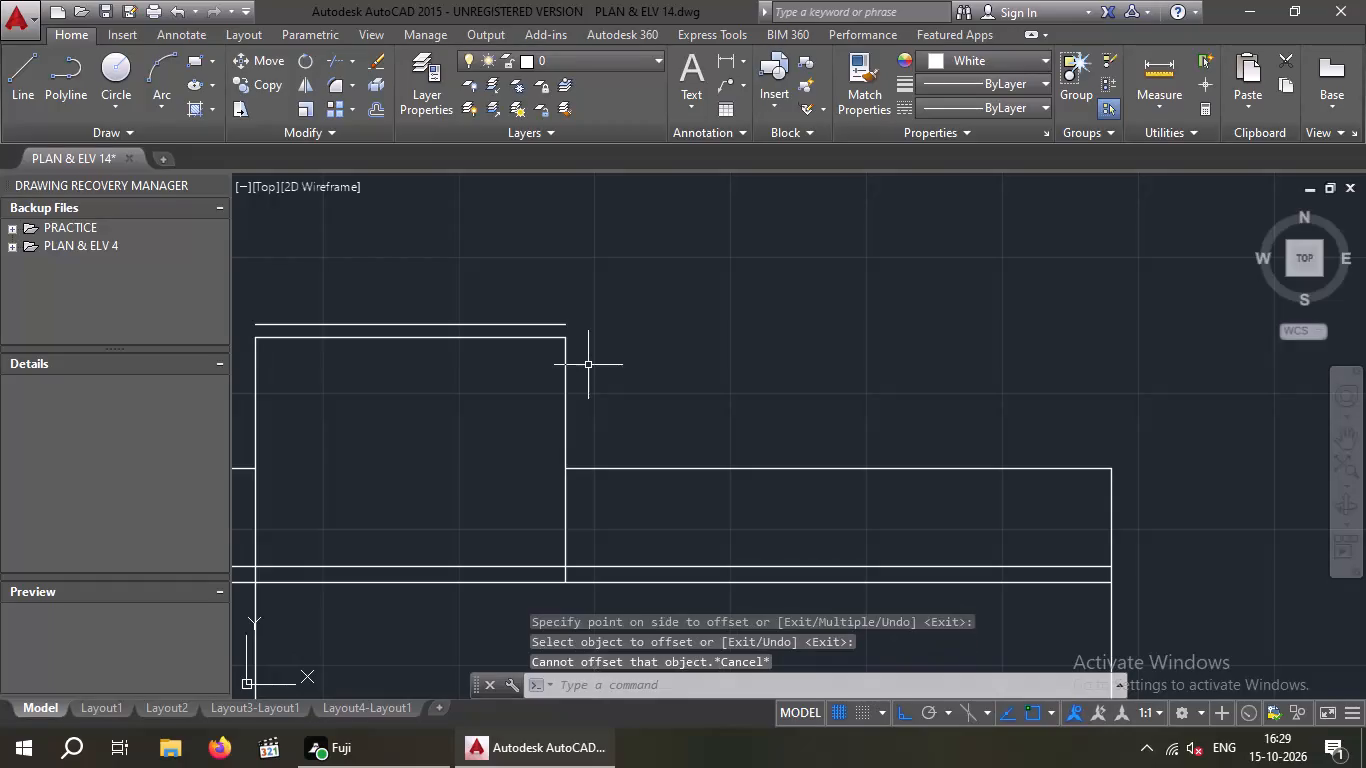
Draw vertical lines closing both ends of the slab between the raised staircase block's top edge and the offset line above it.
key("Escape")
key("l")
key("Return")
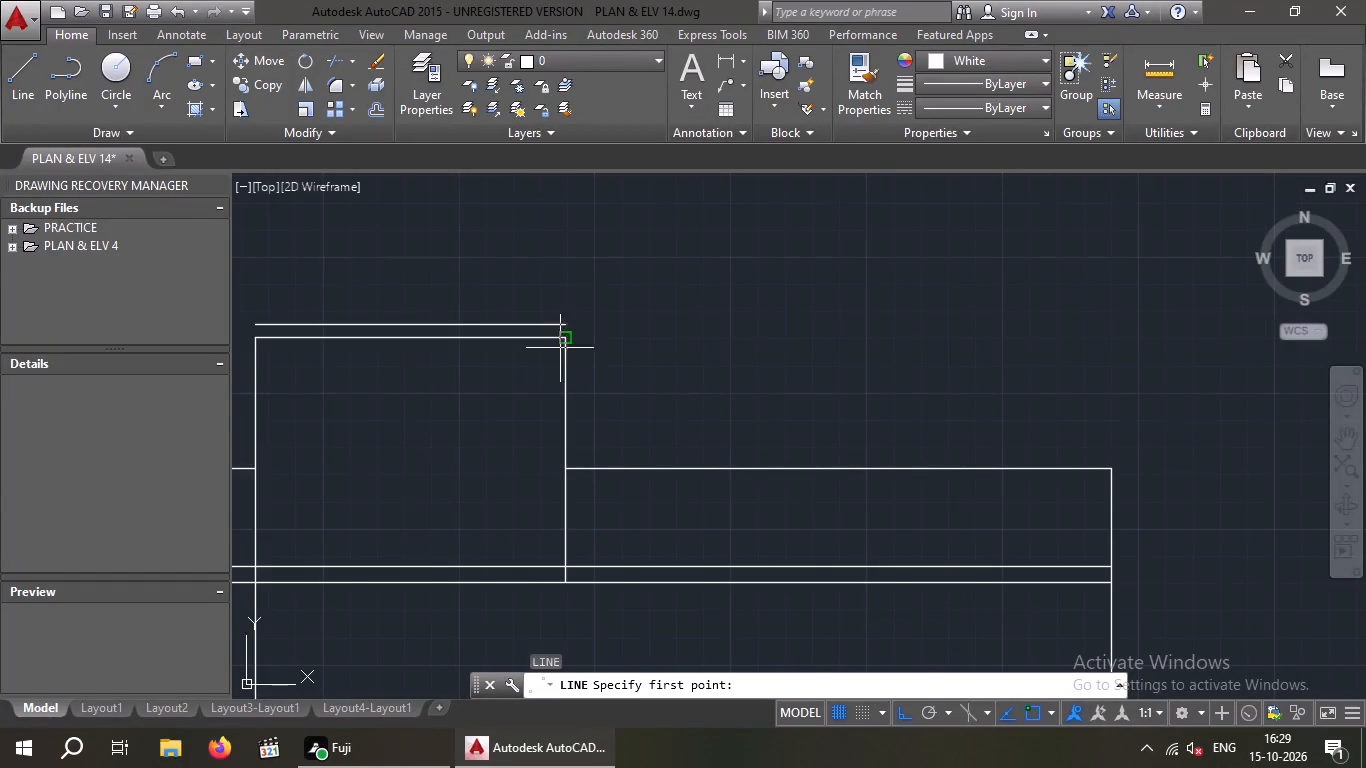
scroll(560, 348, "up", 2)
left_click(572, 329)
left_click(567, 291)
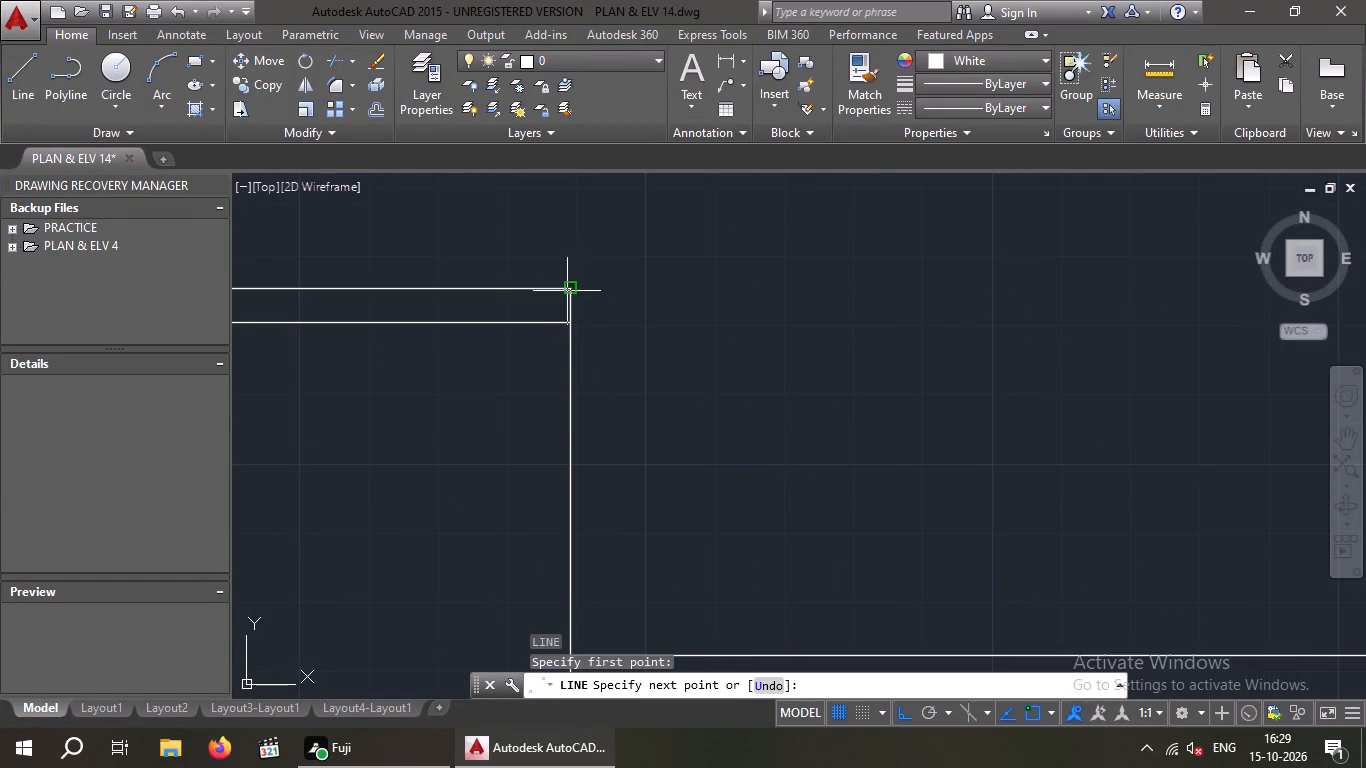
key("space")
scroll(446, 319, "down", 1)
middle_click_drag(446, 321, 773, 328)
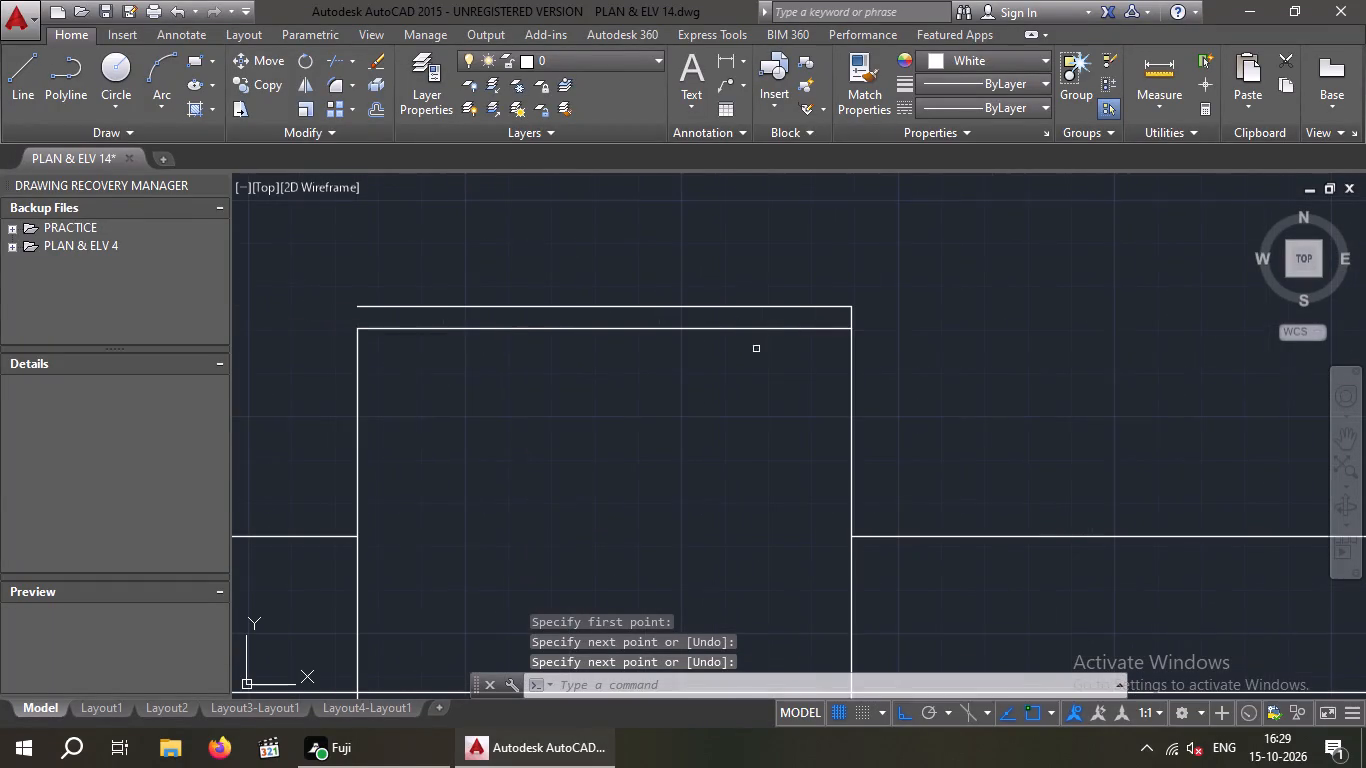
scroll(372, 326, "up", 2)
key("space")
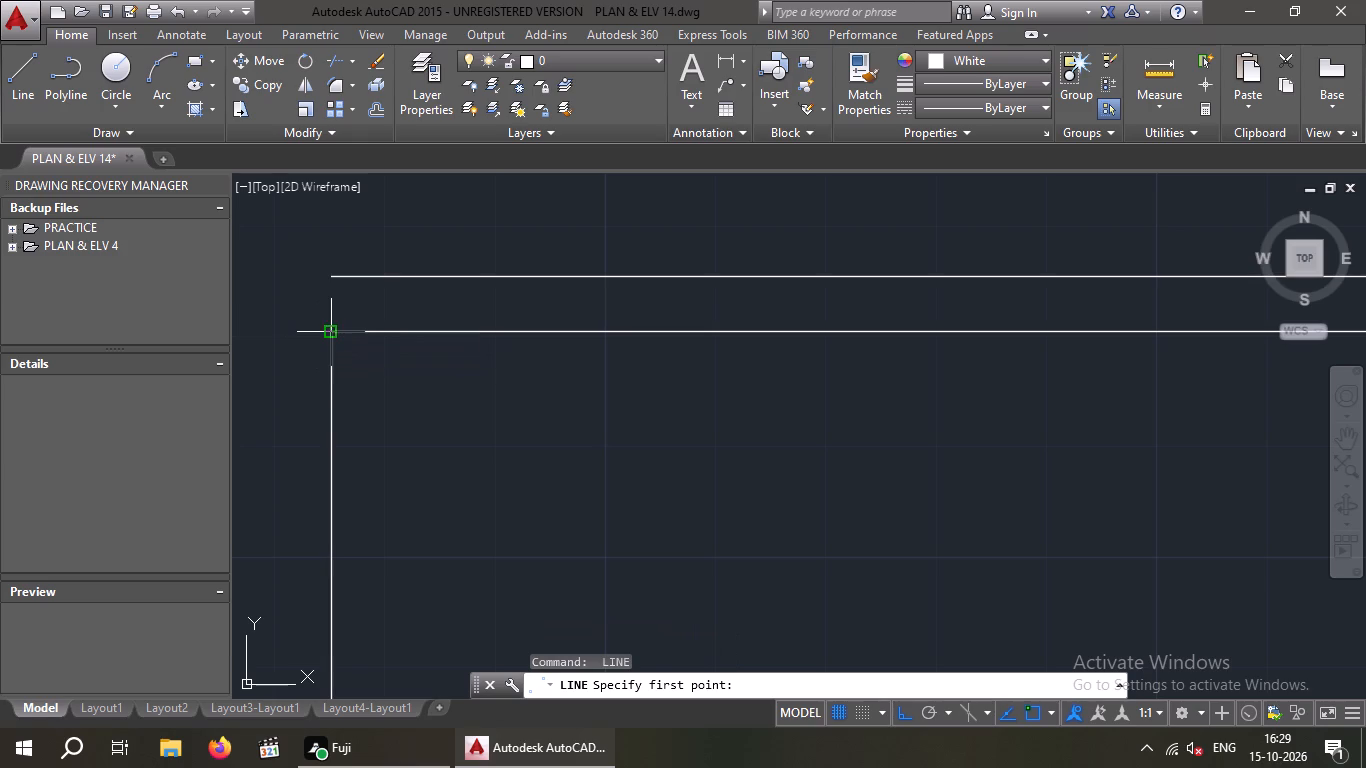
left_click(329, 335)
left_click(336, 276)
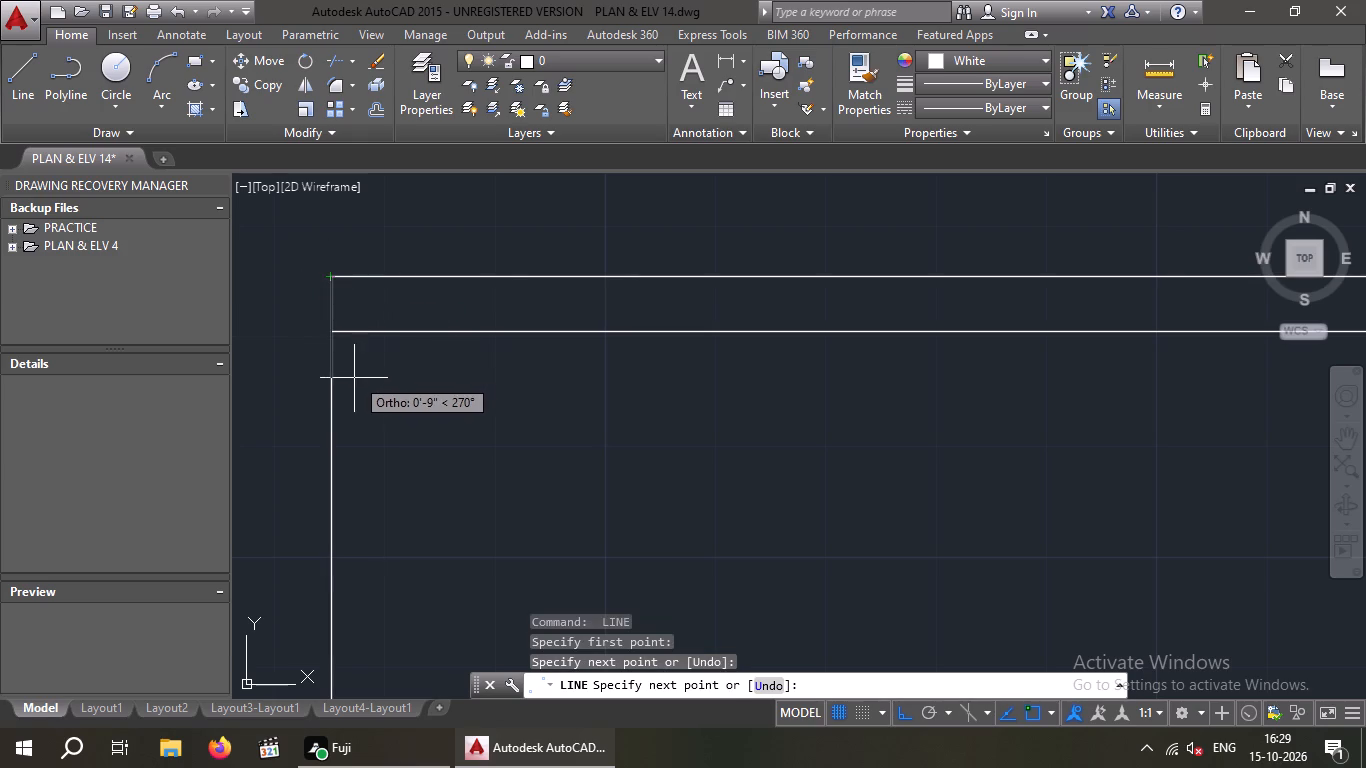
key("Escape")
key("Escape")
Offset both end lines of the staircase block's roof slab outward by 1'.
key("o")
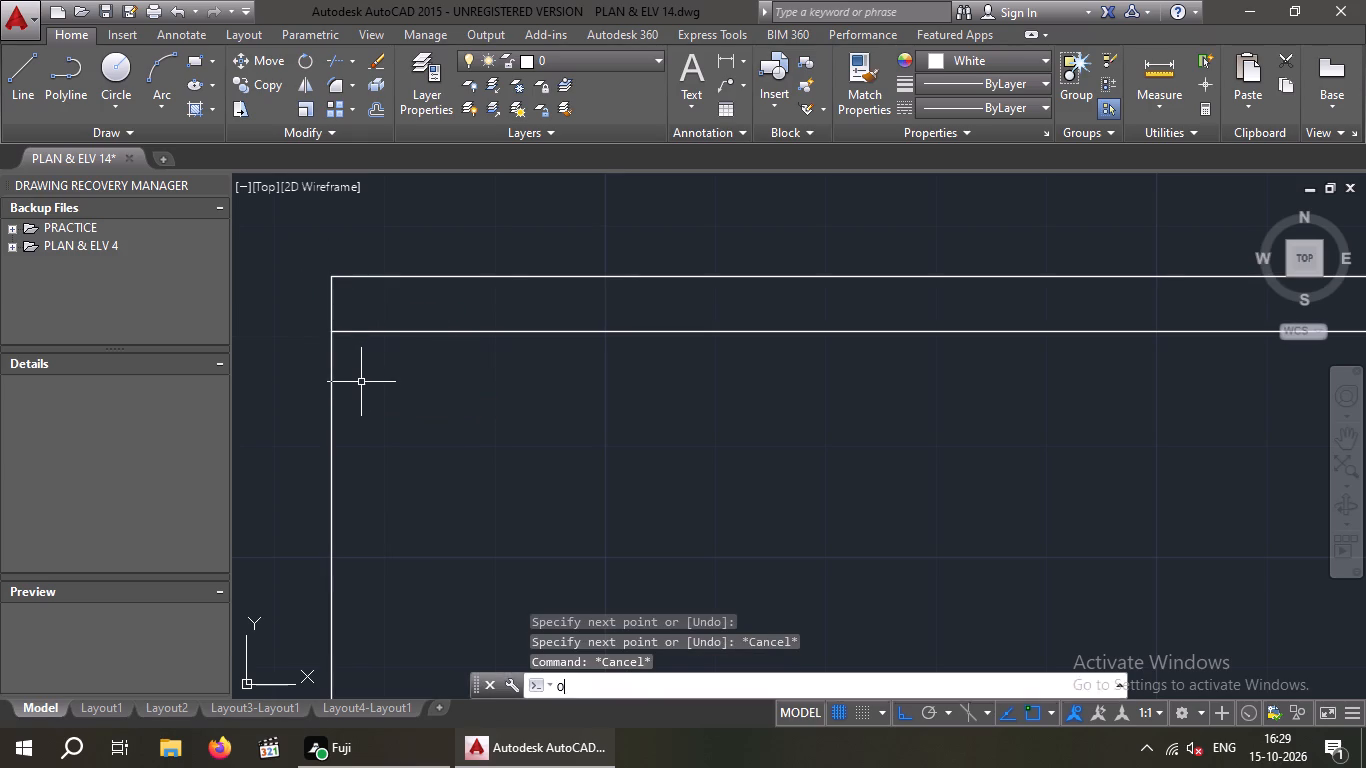
key("Return")
key("1")
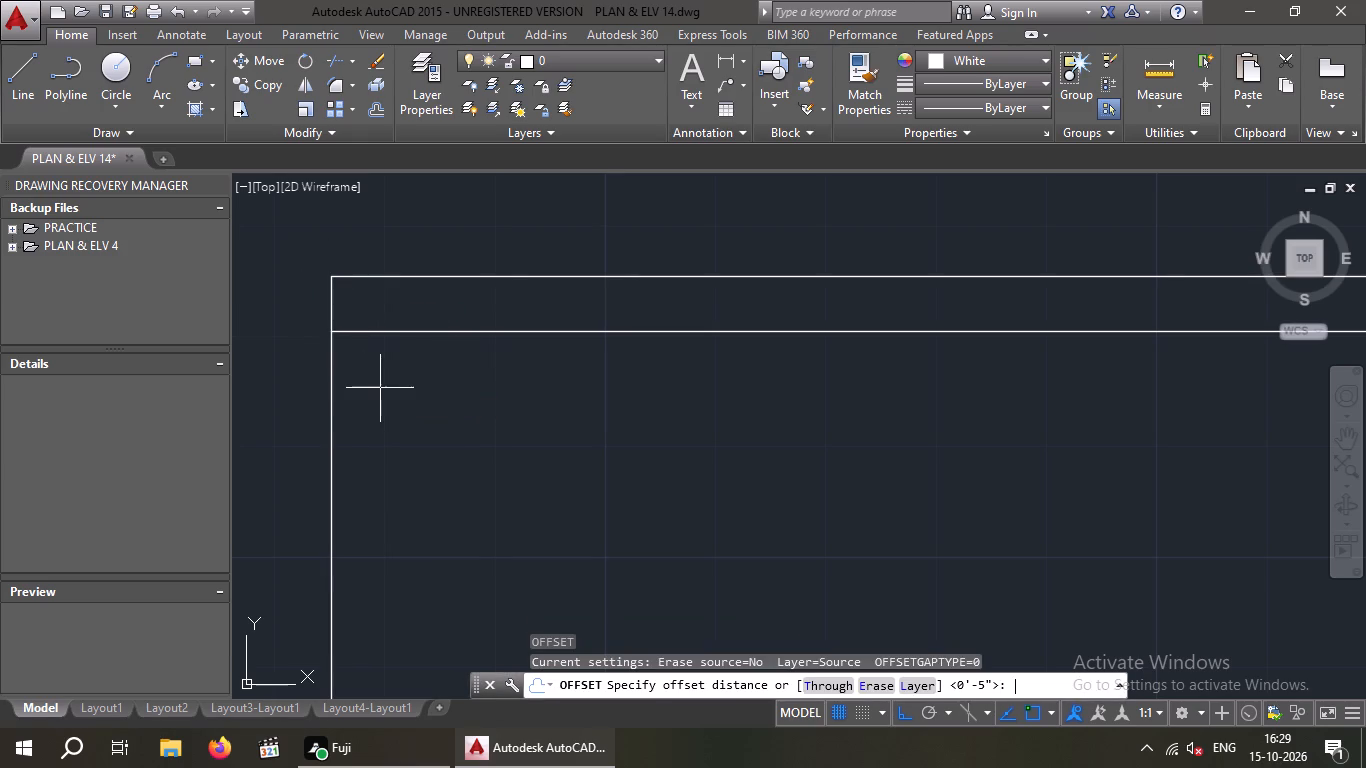
key("apostrophe")
key("Return")
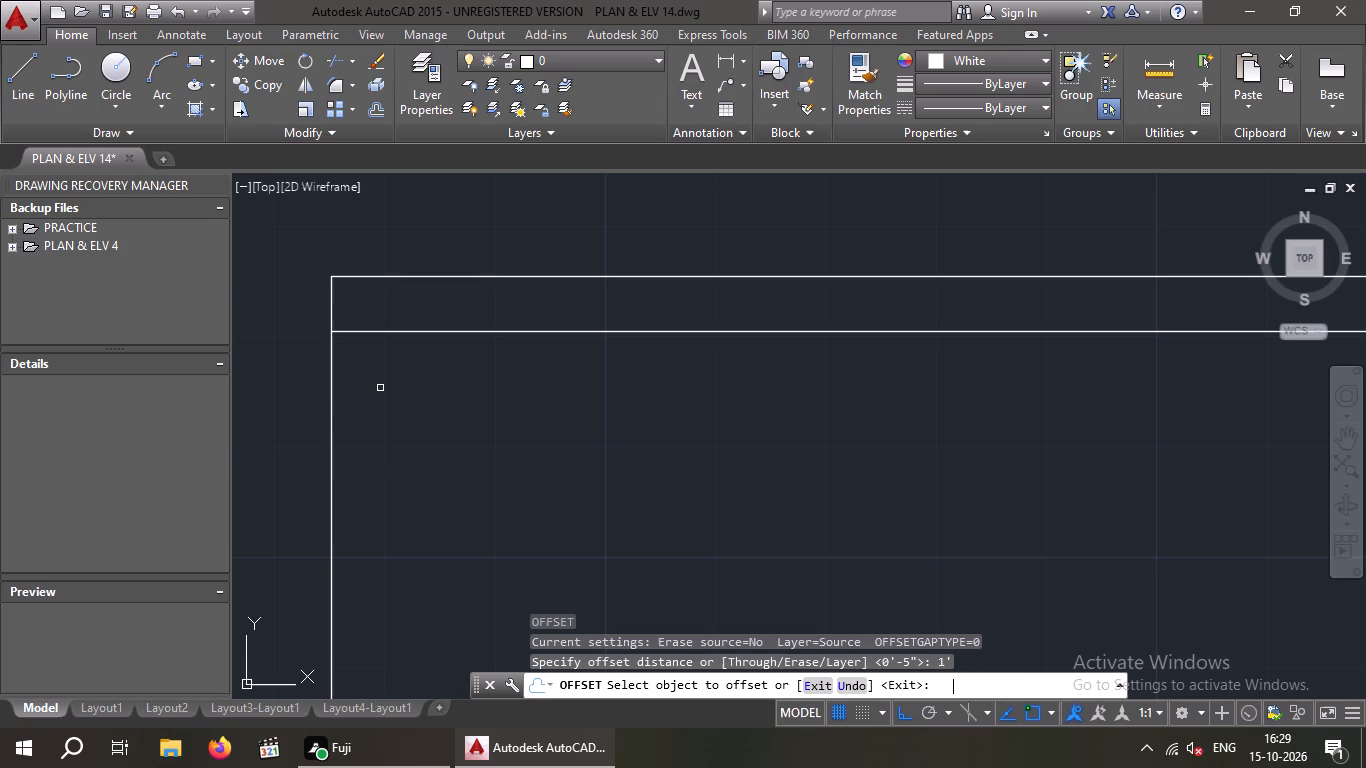
scroll(458, 378, "down", 2)
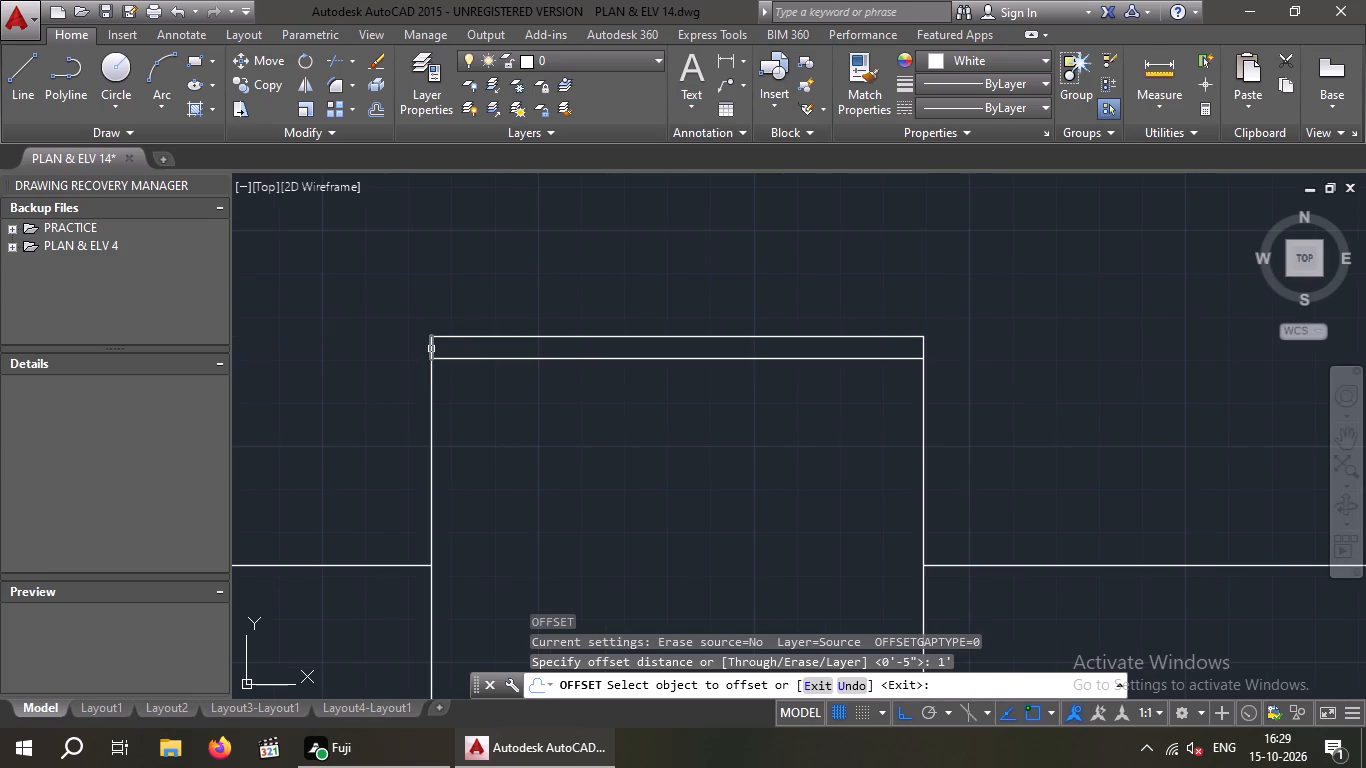
left_click_drag(431, 349, 397, 349)
left_click(353, 349)
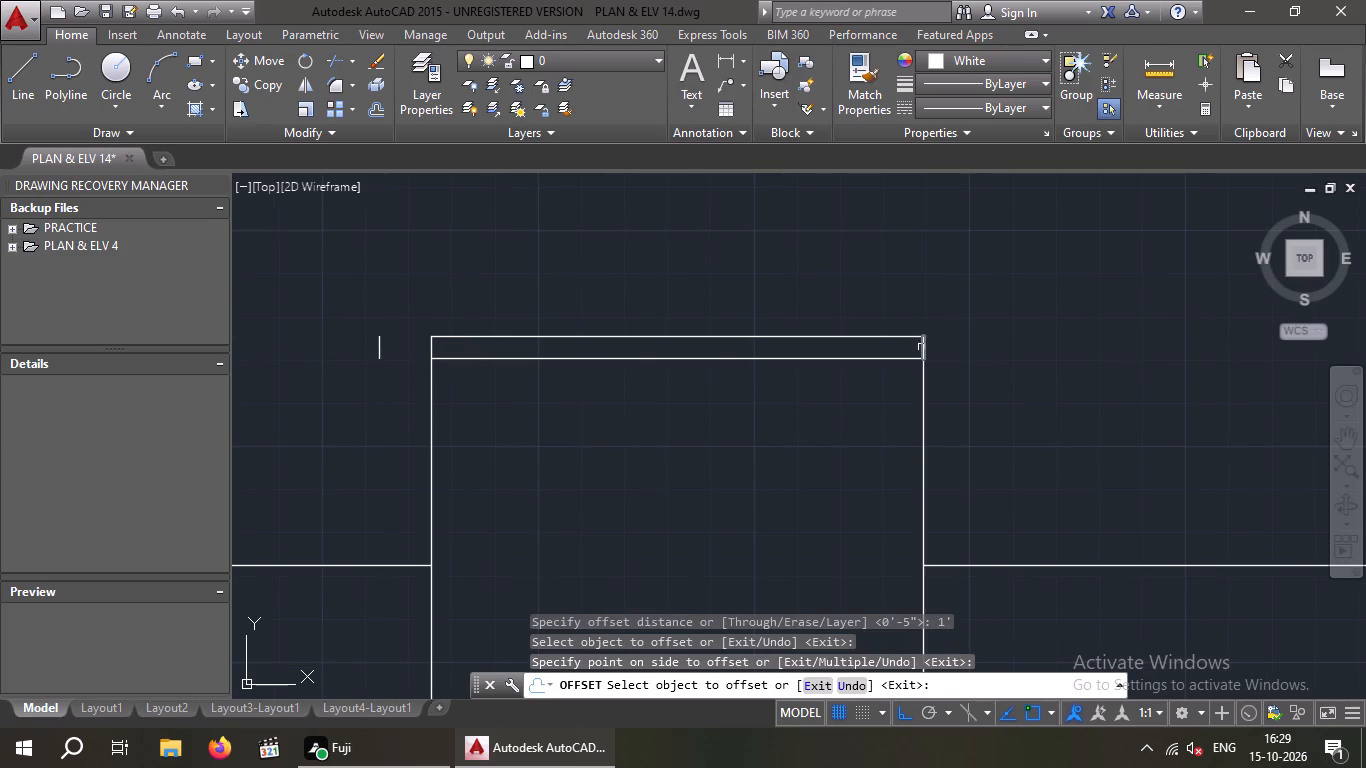
left_click(925, 347)
left_click(1012, 347)
key("Escape")
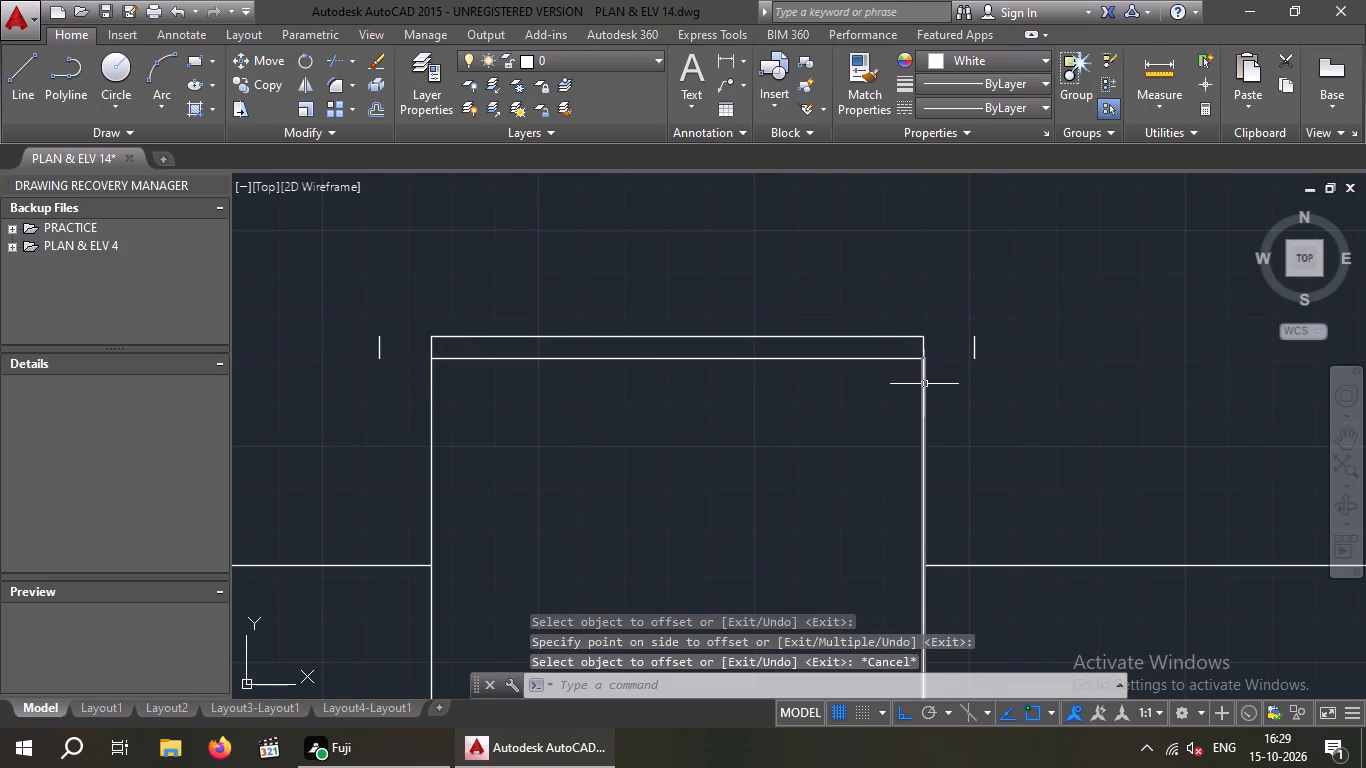
key("Escape")
Erase the two original slab end lines directly above the staircase block's walls, keeping the outer offset ones.
scroll(420, 346, "up", 2)
left_click(443, 349)
scroll(490, 368, "down", 2)
scroll(970, 370, "up", 1)
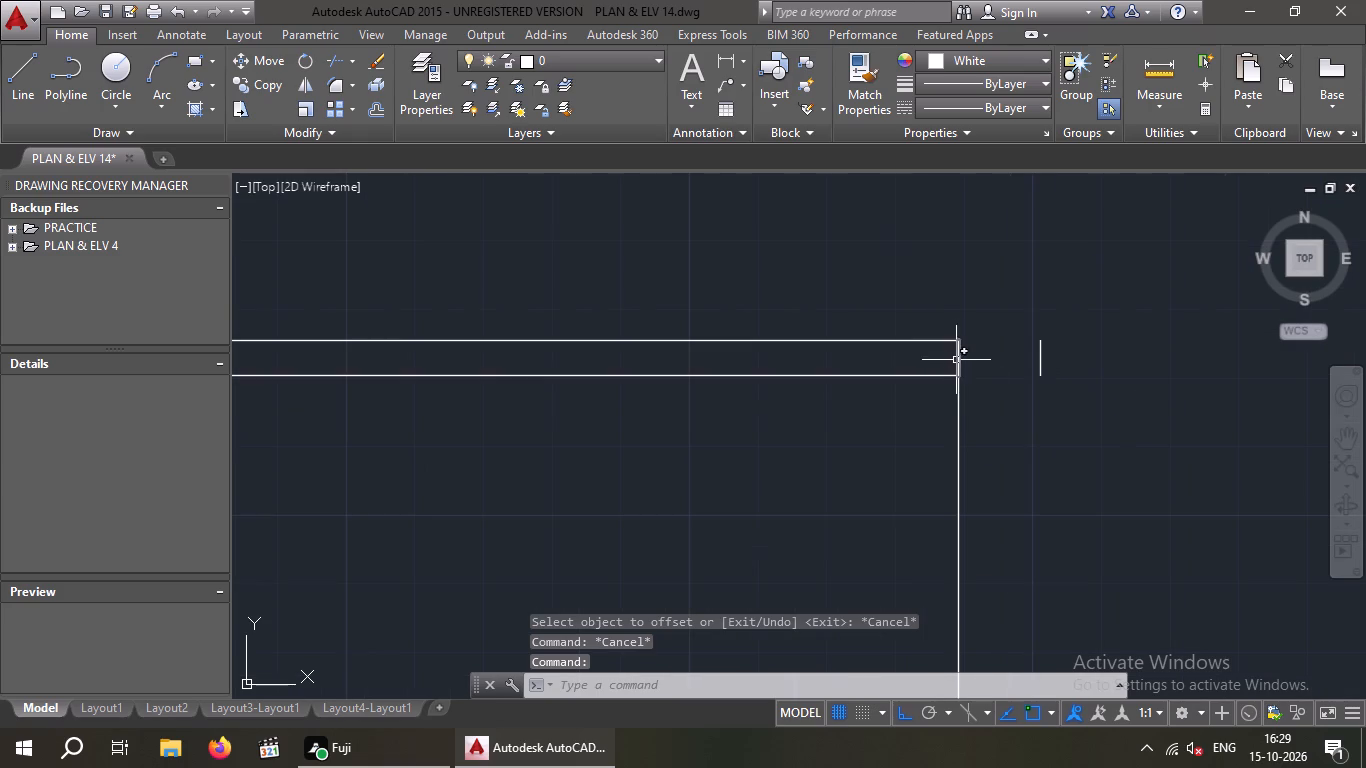
left_click(957, 360)
key("Delete")
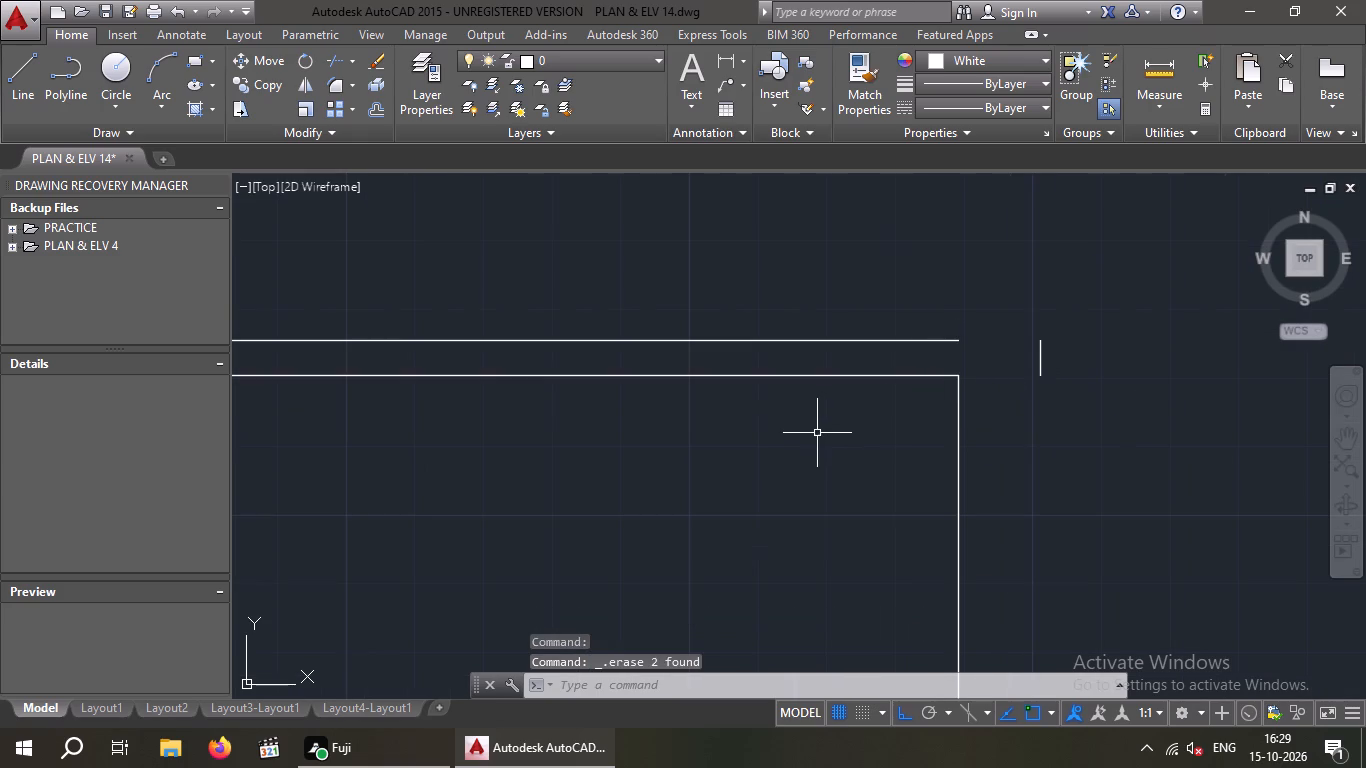
key("Escape")
key("Escape")
Extend the upper and lower slab lines of the raised staircase block to the outer end lines on both sides.
key("e")
key("x")
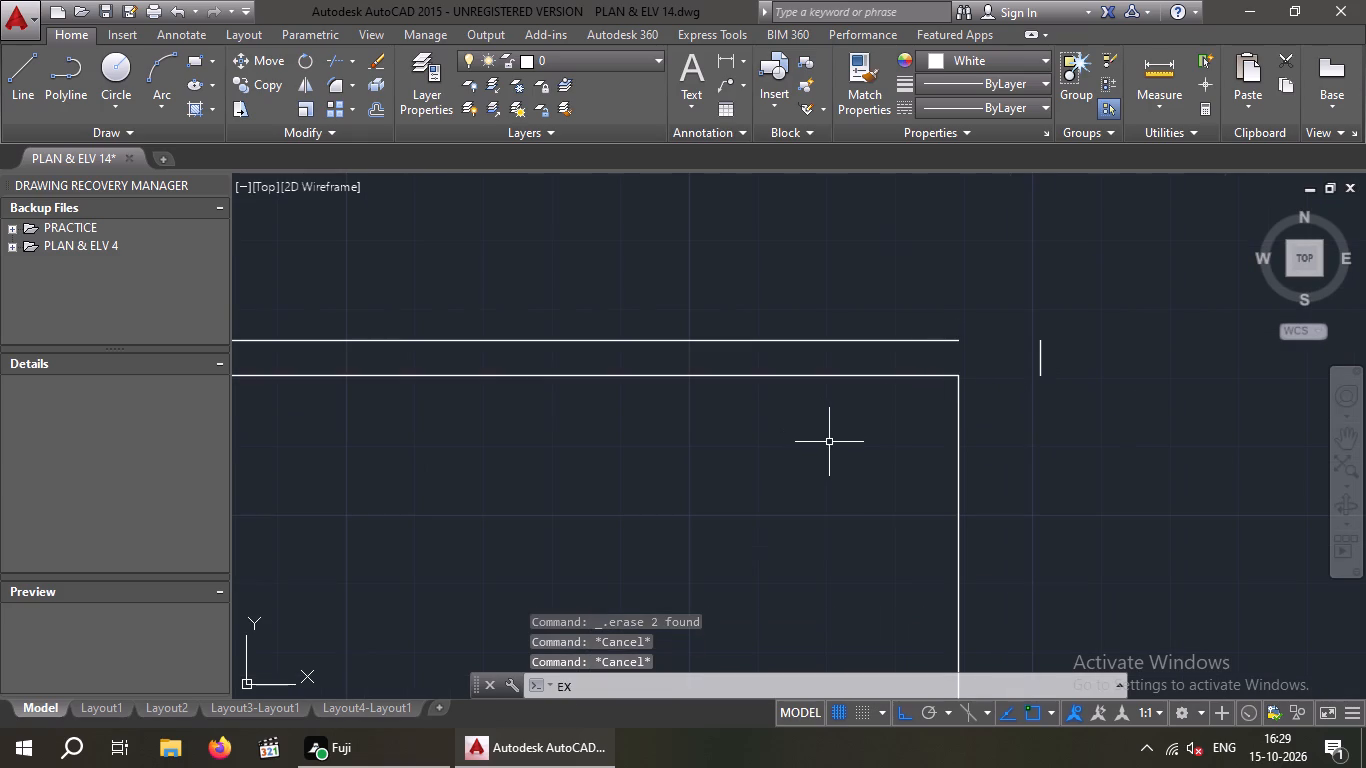
key("space")
key("space")
left_click(889, 376)
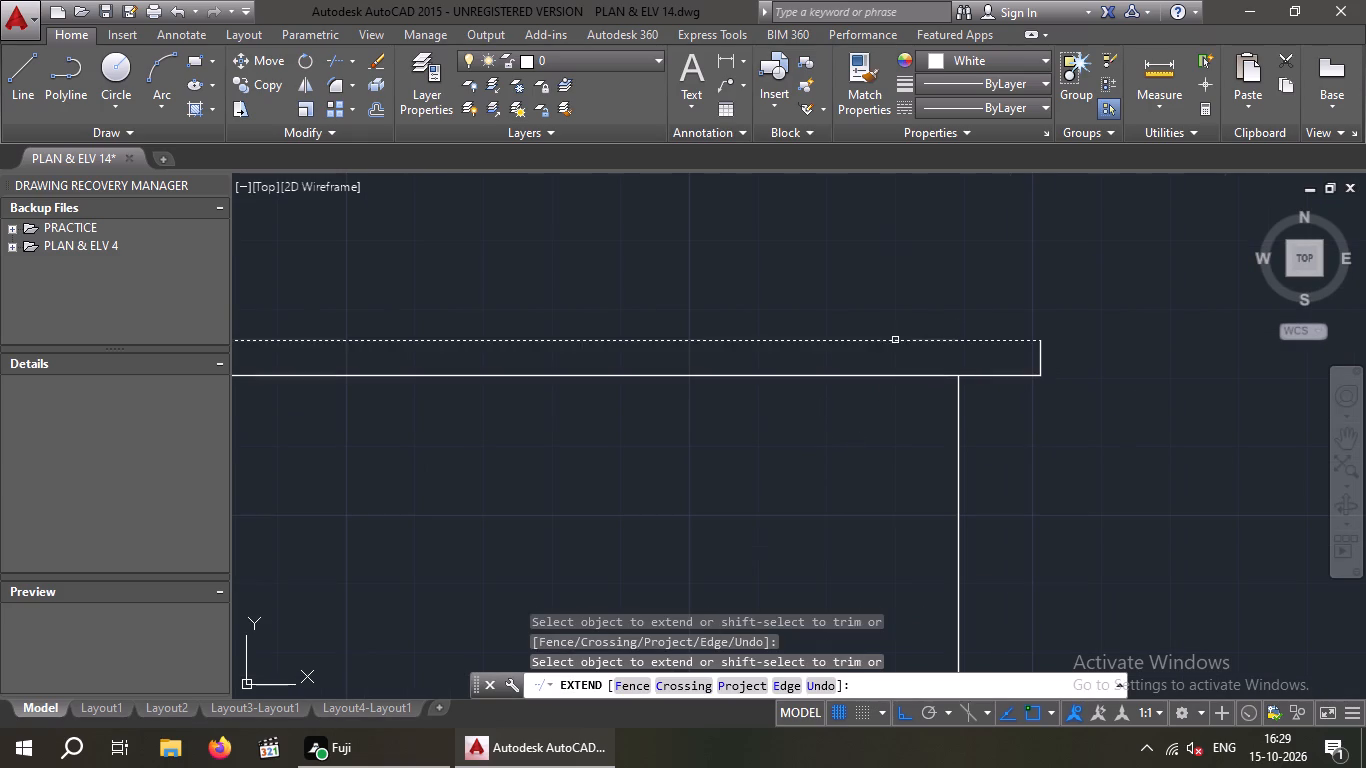
left_click(895, 340)
scroll(895, 339, "down", 2)
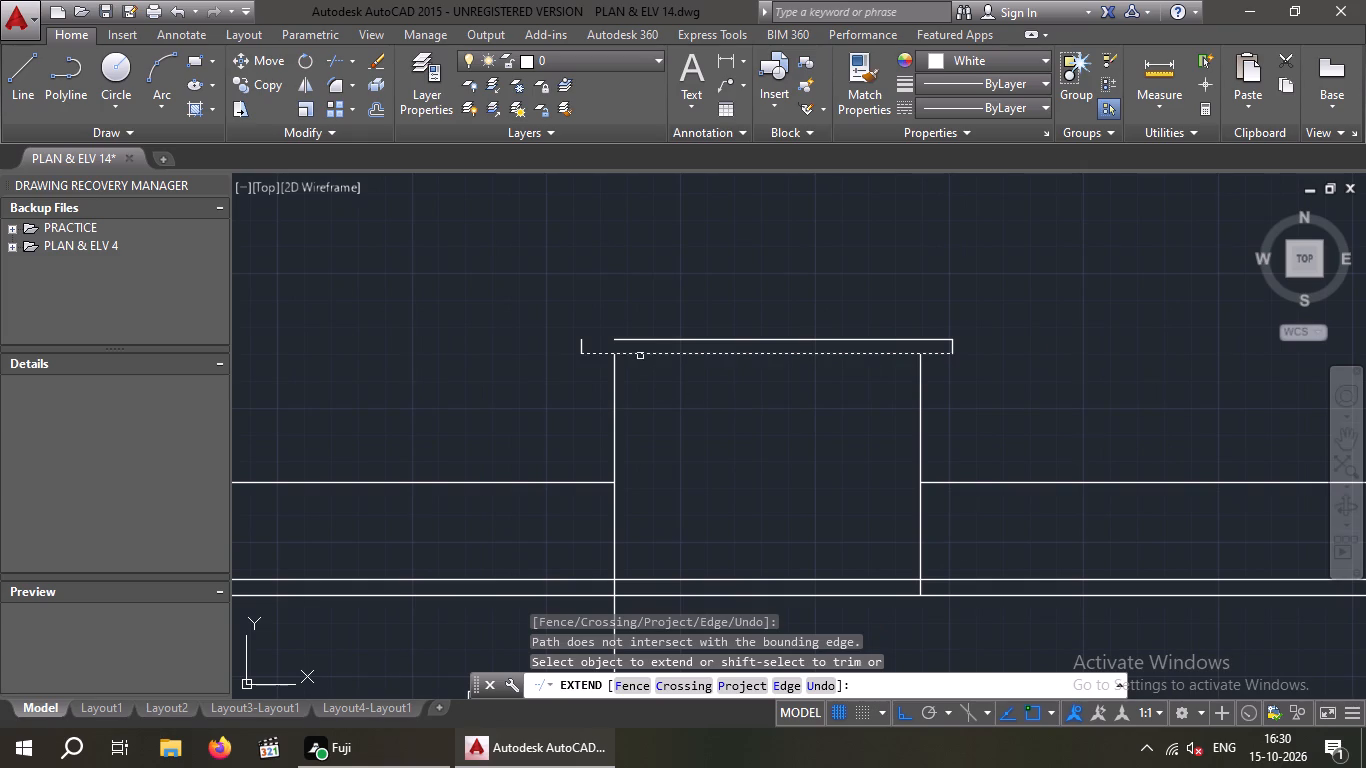
left_click(640, 356)
left_click(637, 338)
scroll(724, 429, "down", 2)
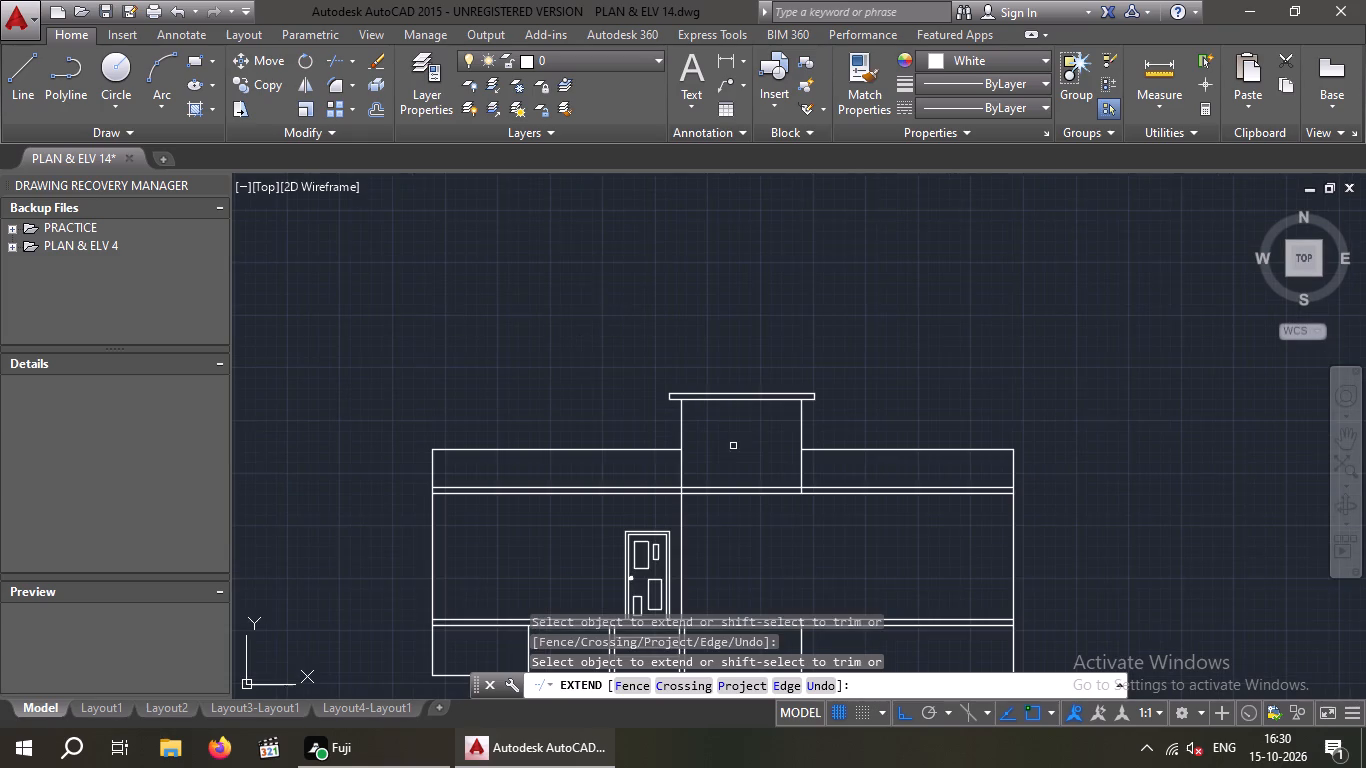
middle_click_drag(737, 450, 699, 405)
key("Escape")
key("Escape")
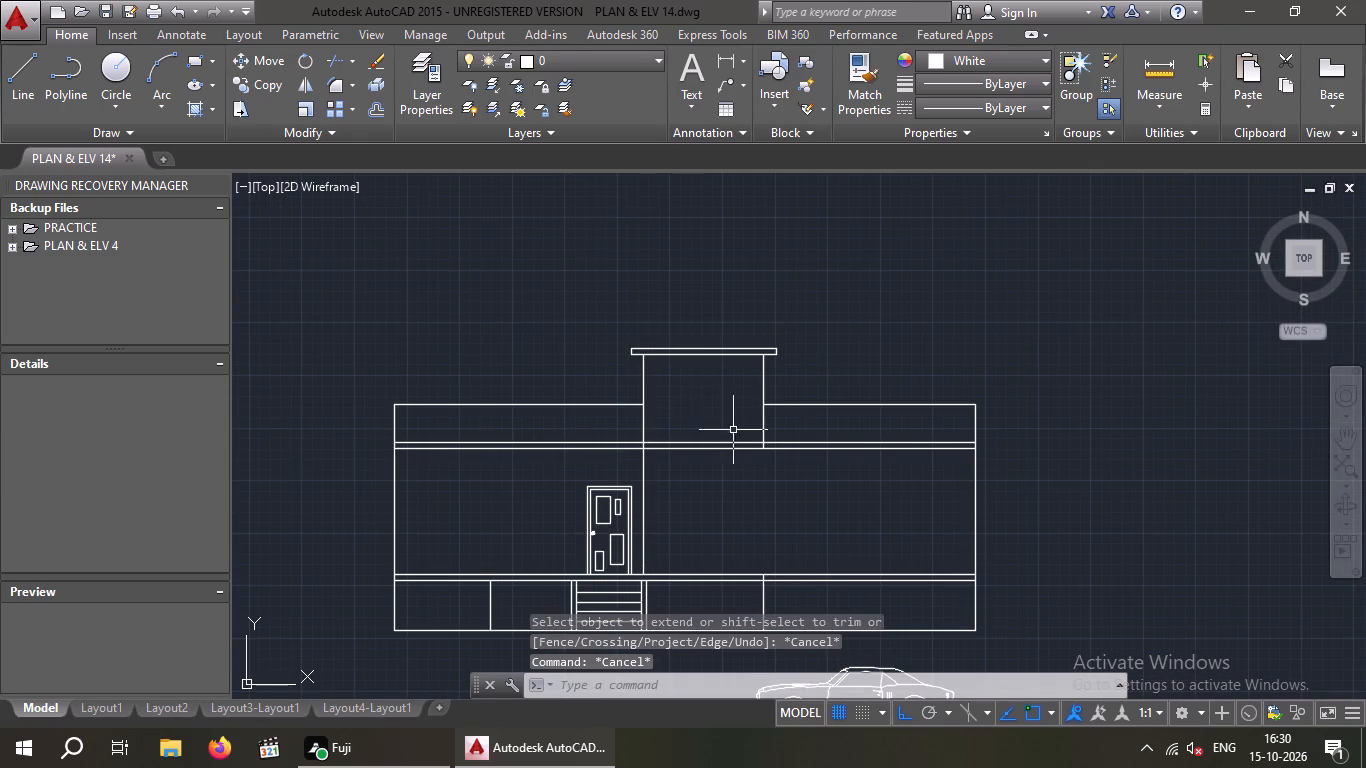
Draw short vertical lines across the main roof slab's thickness at both outer walls of the elevation.
middle_click_drag(713, 409, 686, 394)
middle_click_drag(894, 446, 892, 441)
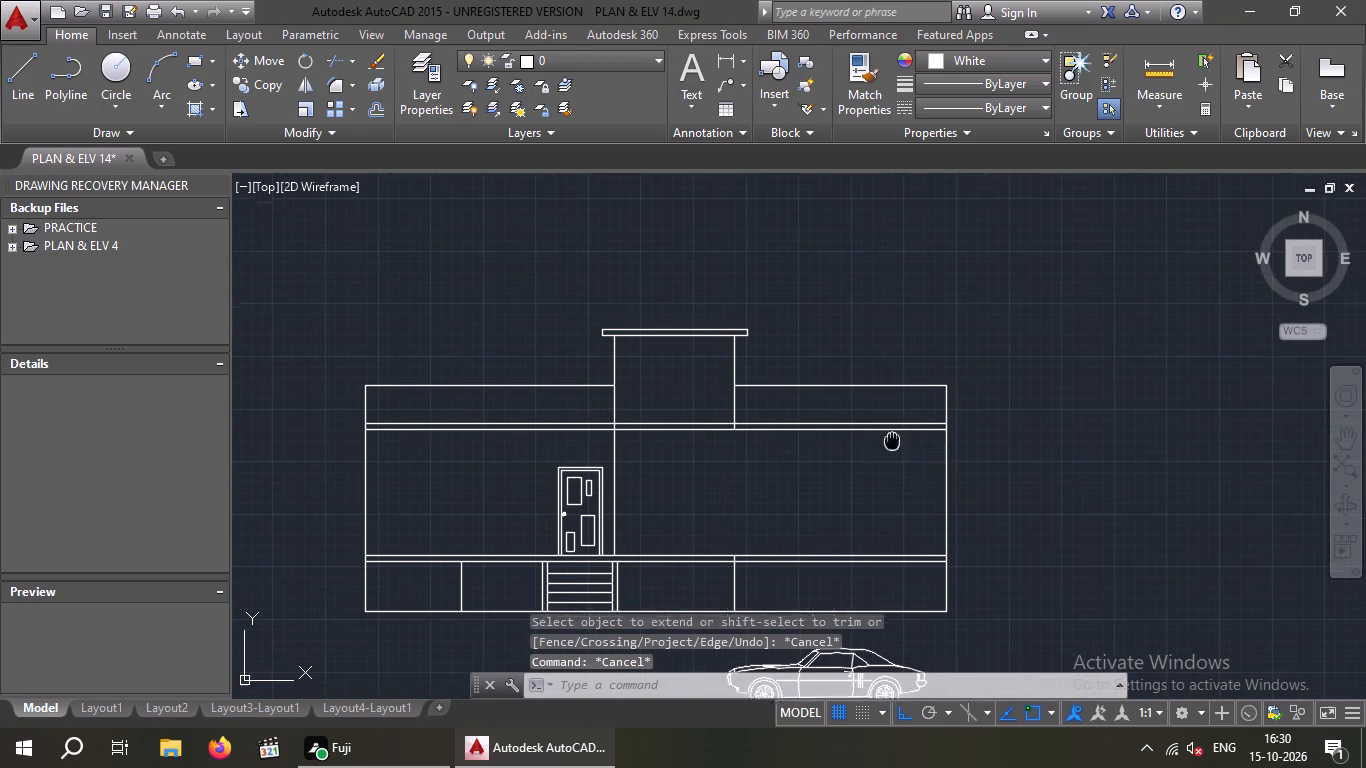
middle_click_drag(892, 441, 877, 418)
scroll(947, 428, "up", 2)
scroll(941, 422, "down", 1)
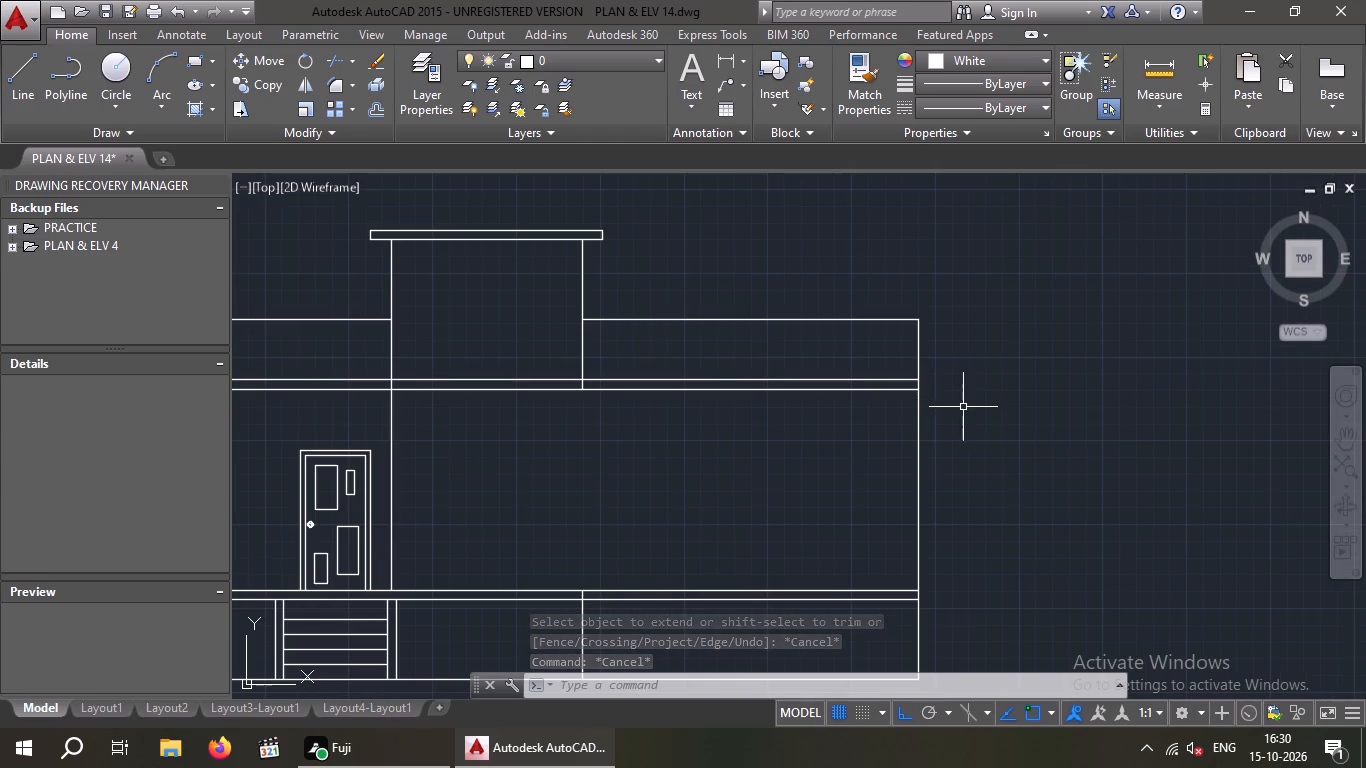
scroll(901, 391, "up", 2)
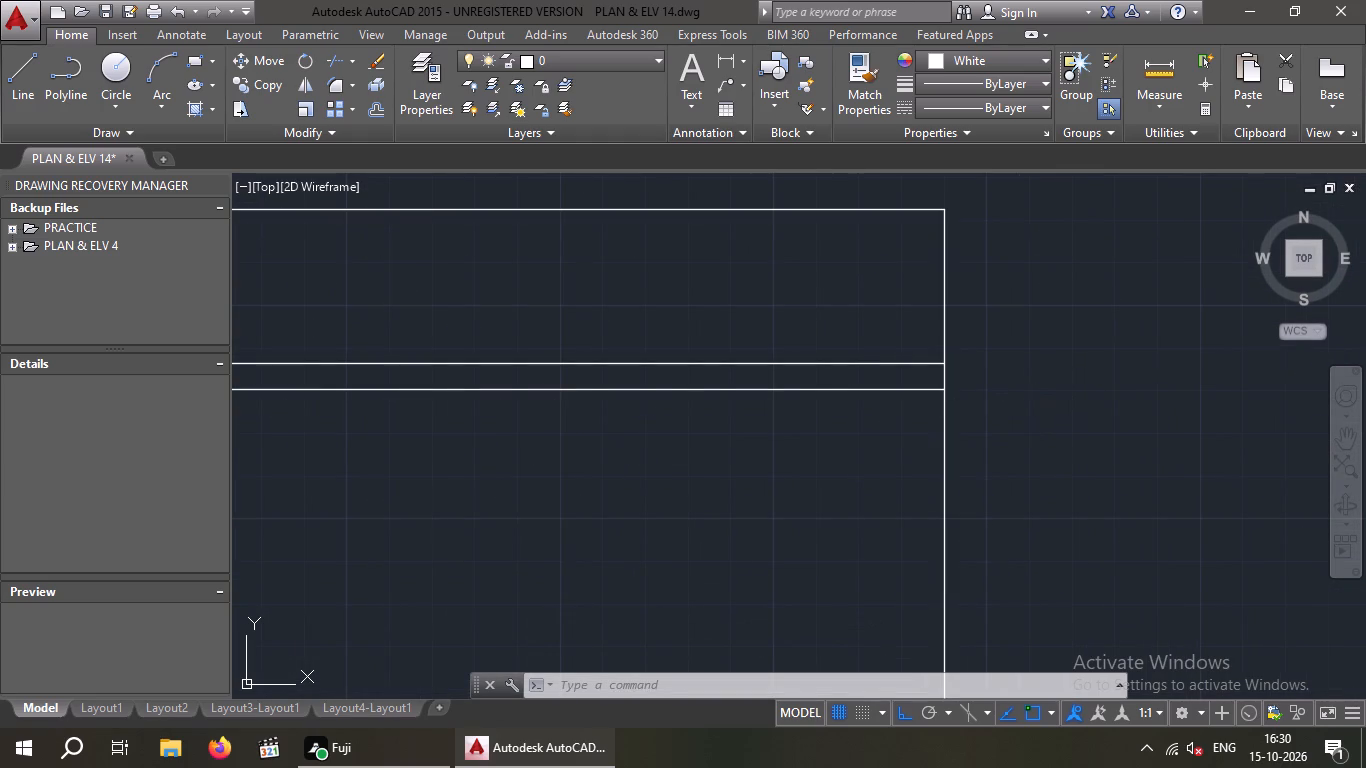
key("l")
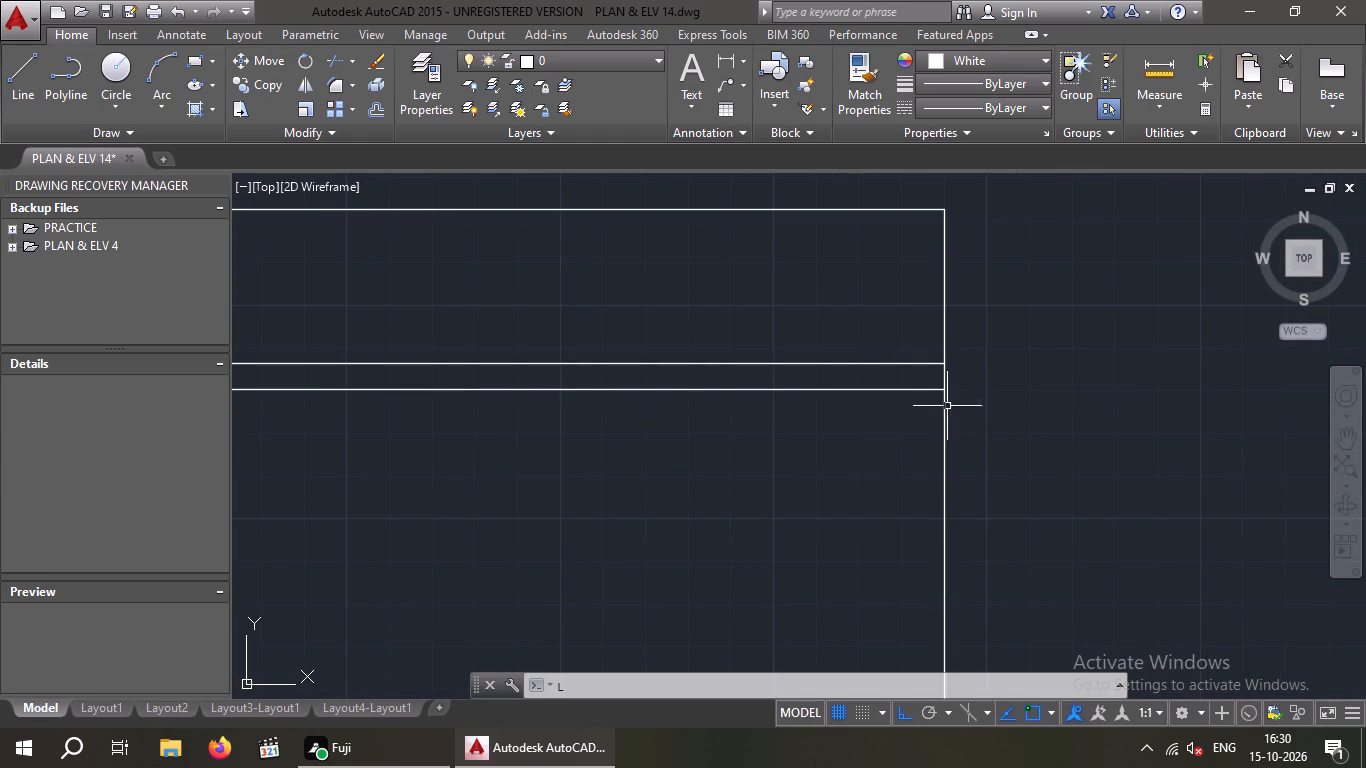
key("Return")
left_click(944, 389)
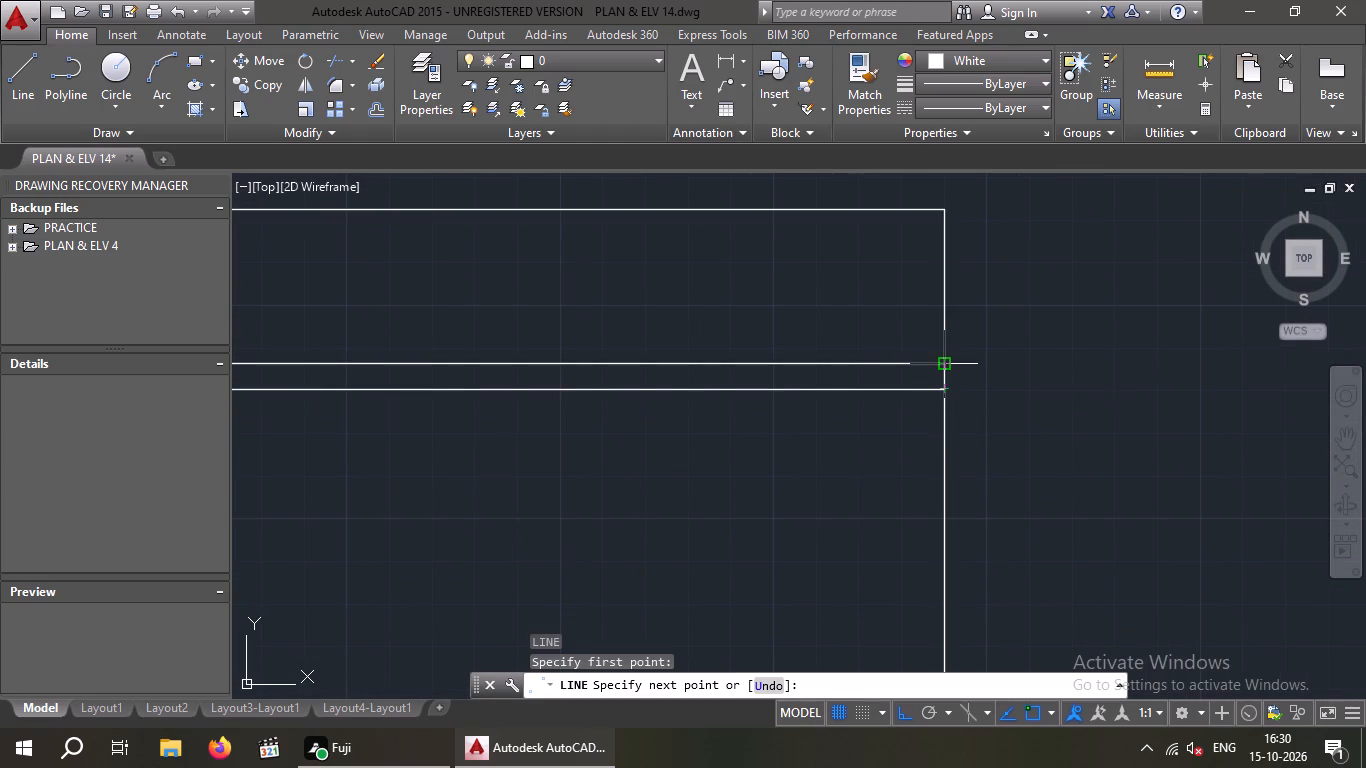
left_click(948, 365)
key("space")
scroll(920, 402, "down", 3)
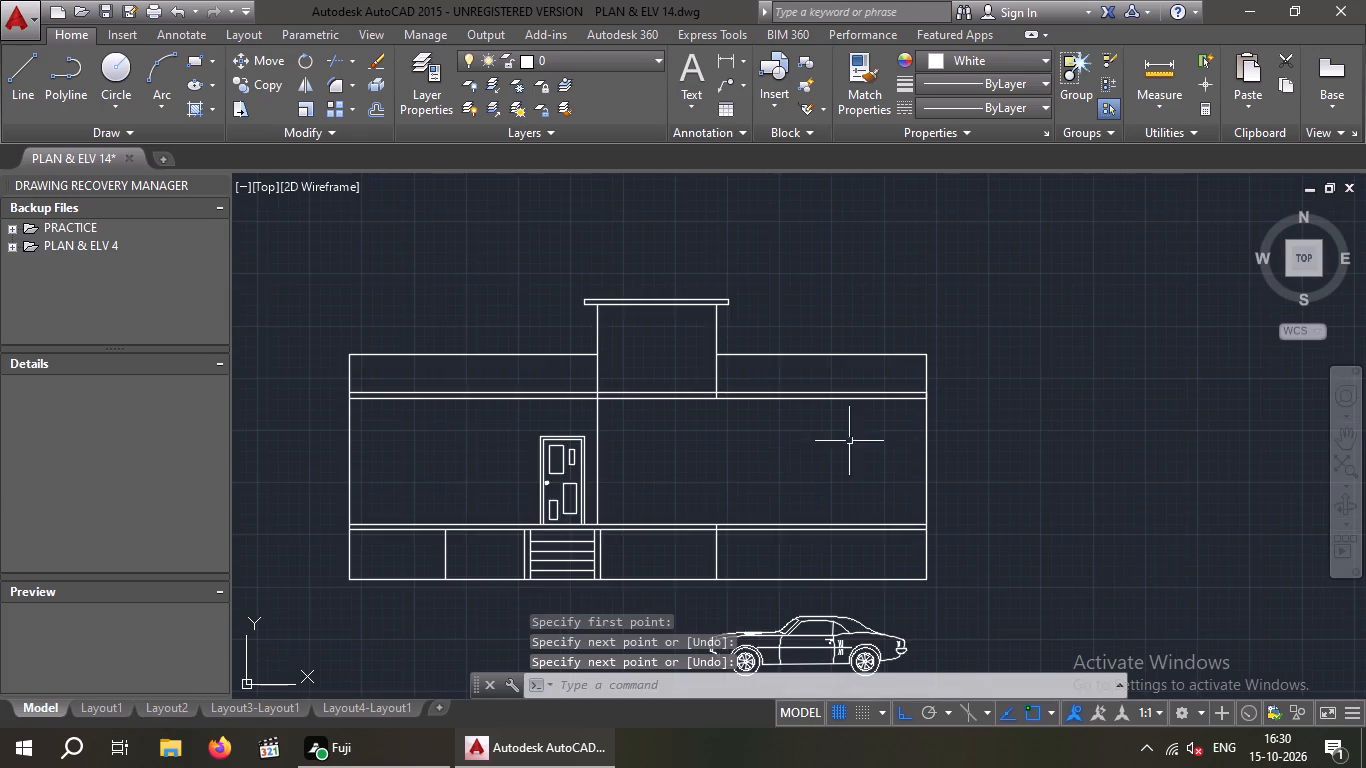
middle_click_drag(790, 456, 1174, 490)
scroll(724, 425, "up", 2)
key("space")
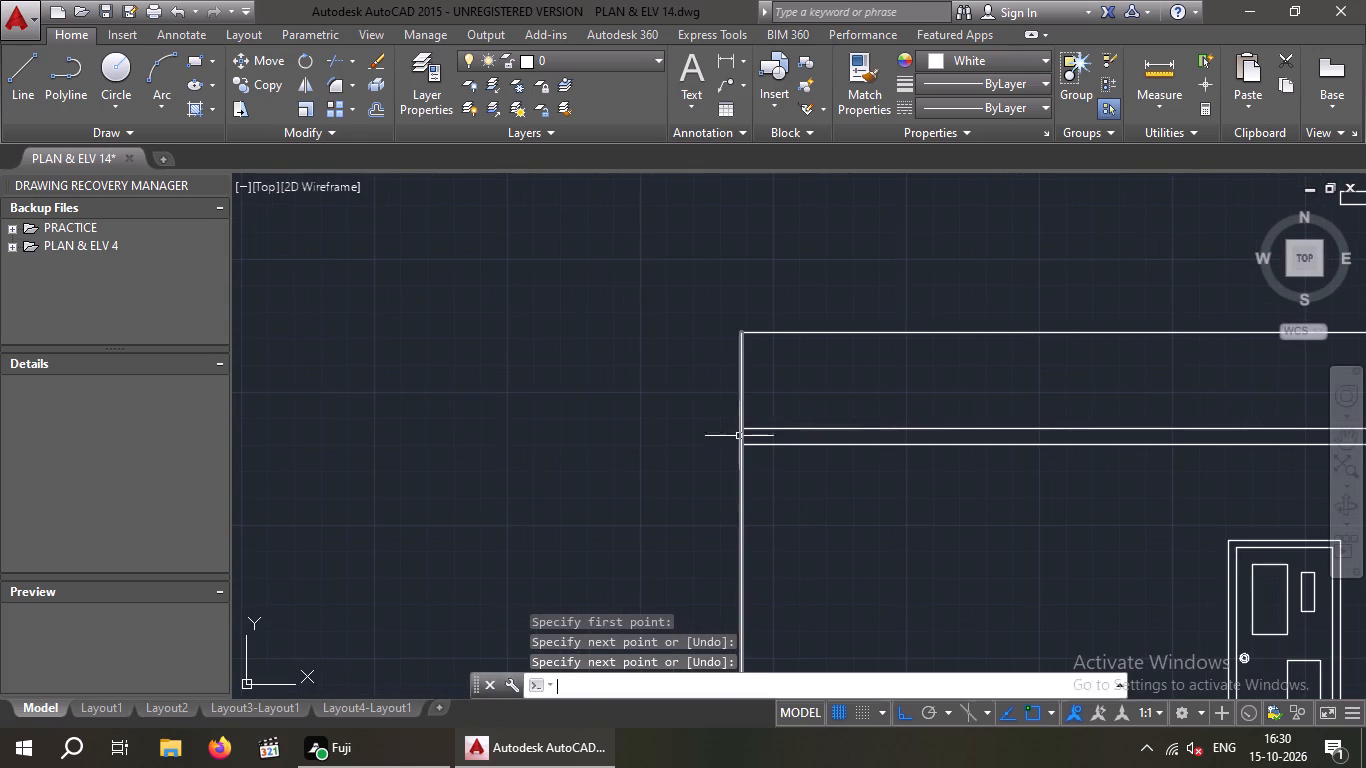
scroll(748, 446, "up", 1)
left_click(735, 445)
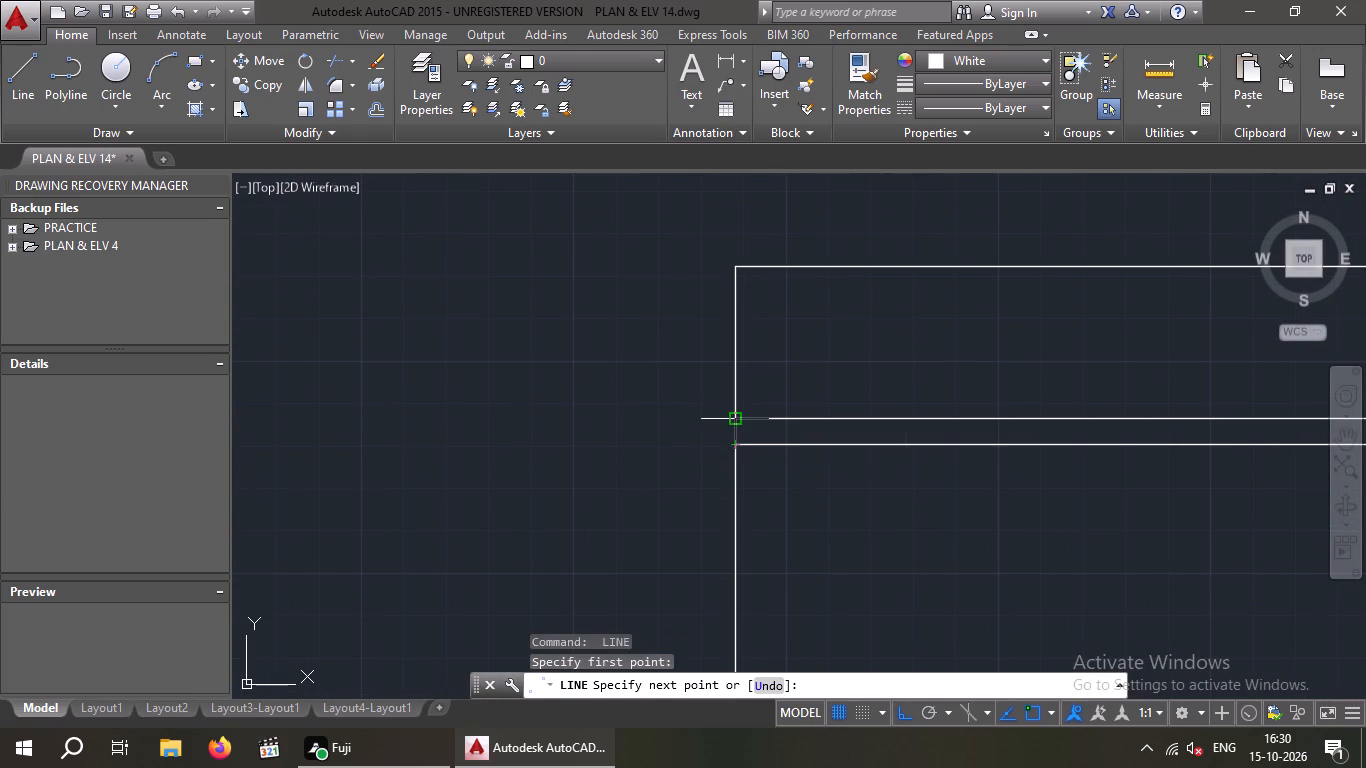
left_click(734, 419)
key("space")
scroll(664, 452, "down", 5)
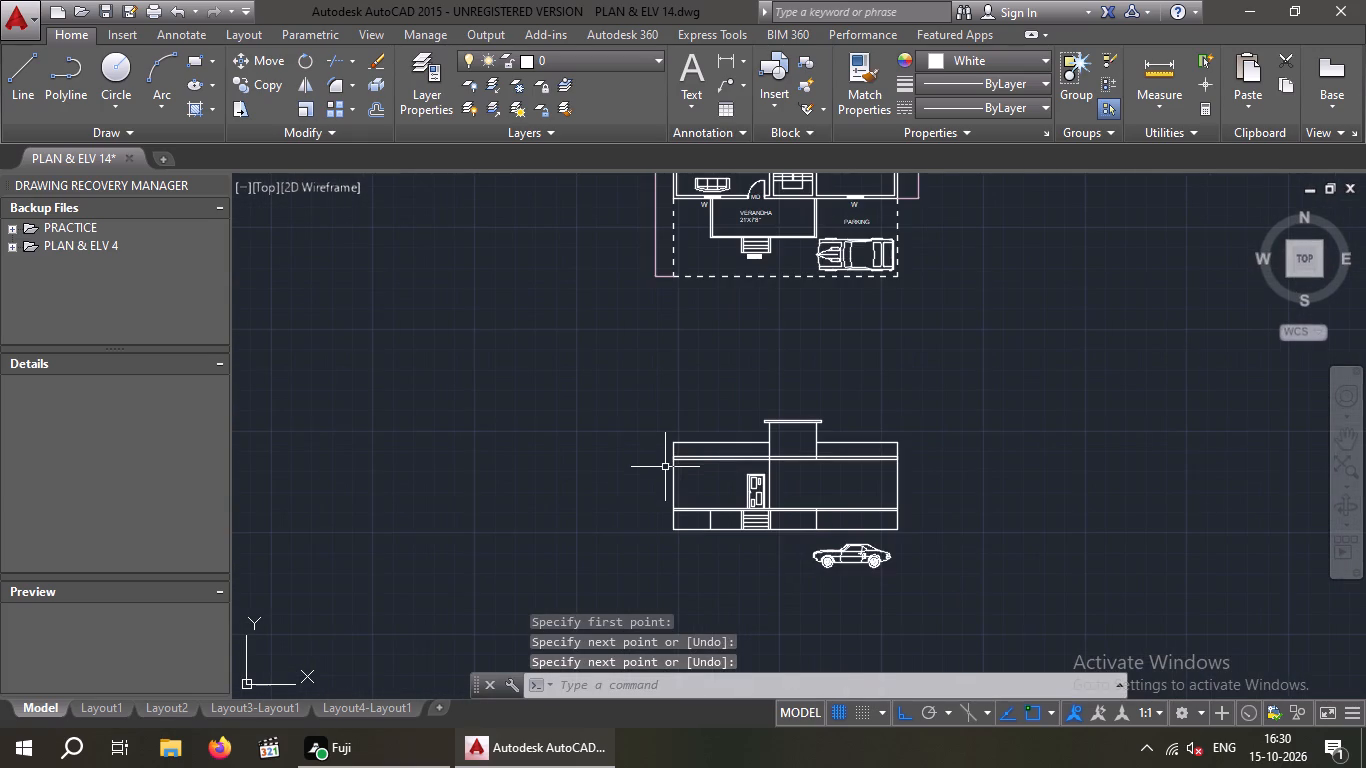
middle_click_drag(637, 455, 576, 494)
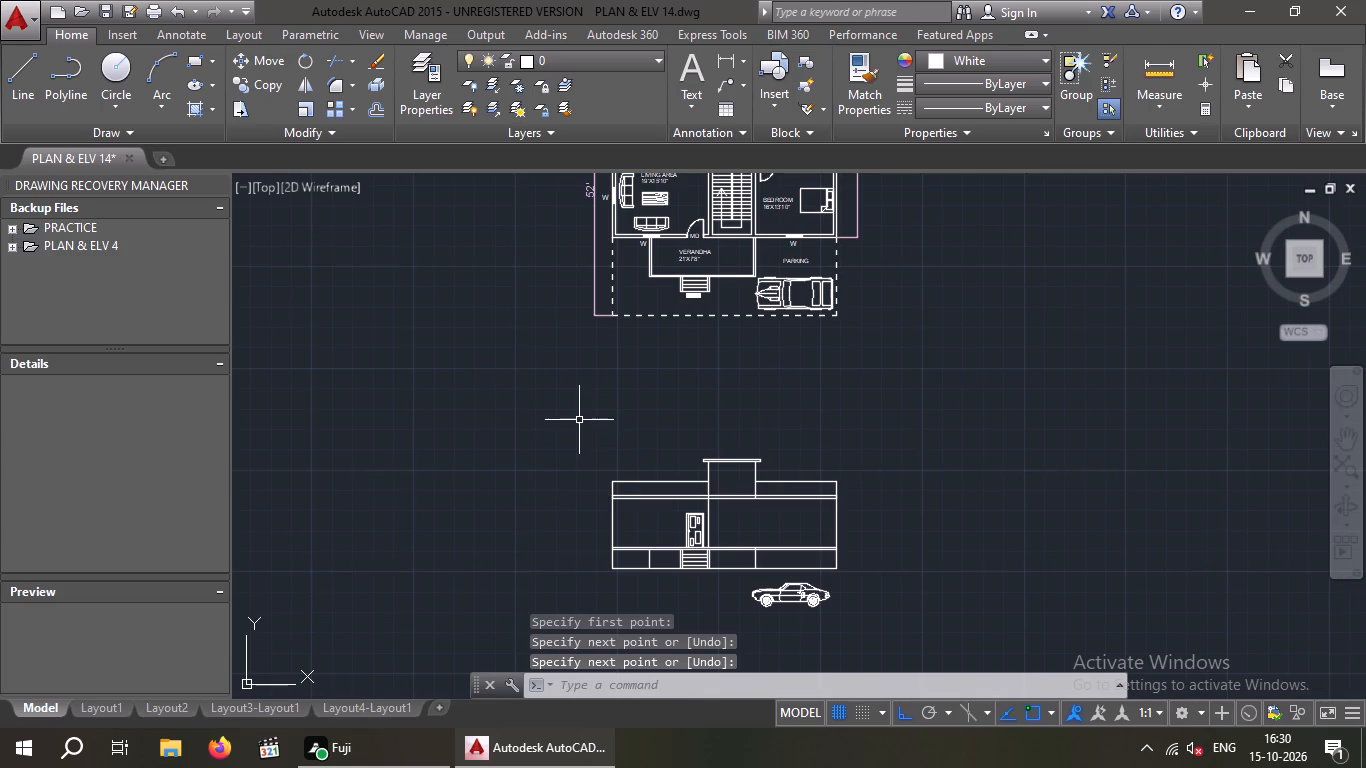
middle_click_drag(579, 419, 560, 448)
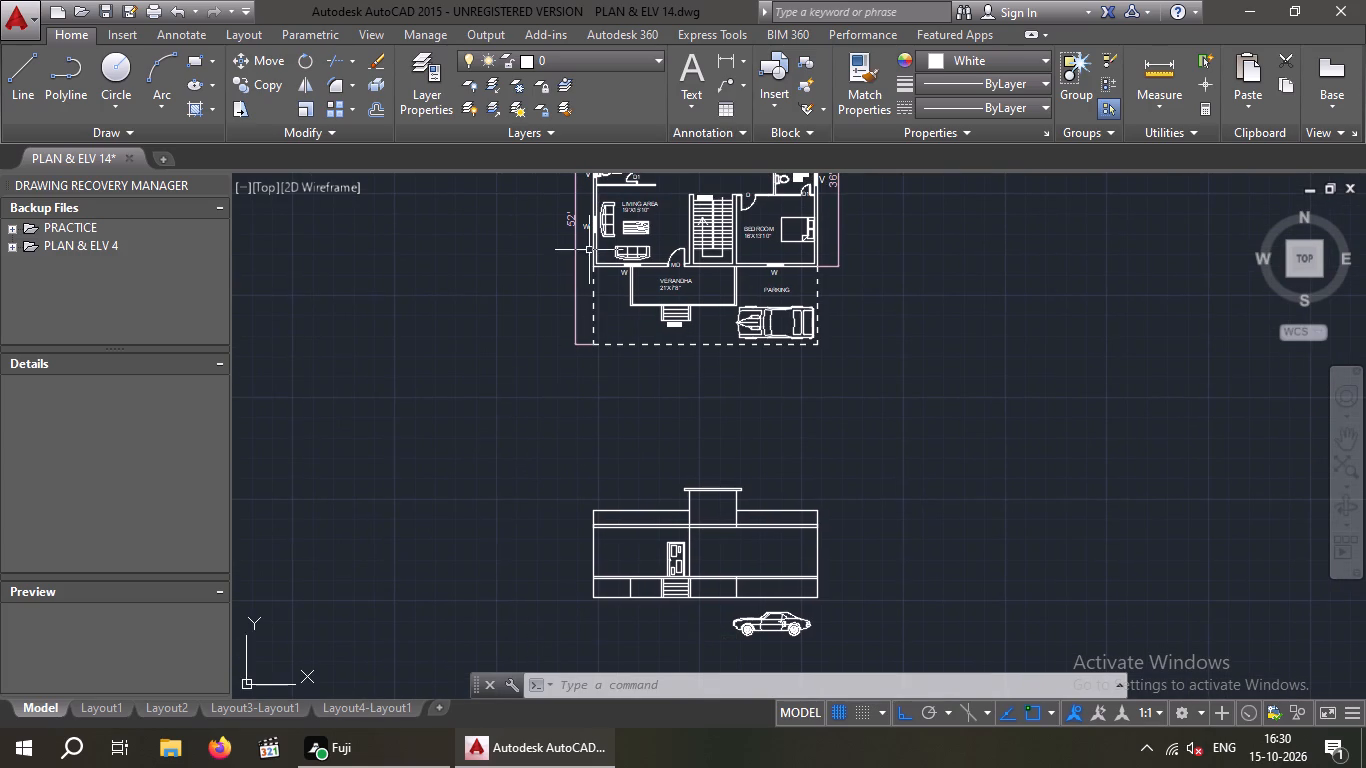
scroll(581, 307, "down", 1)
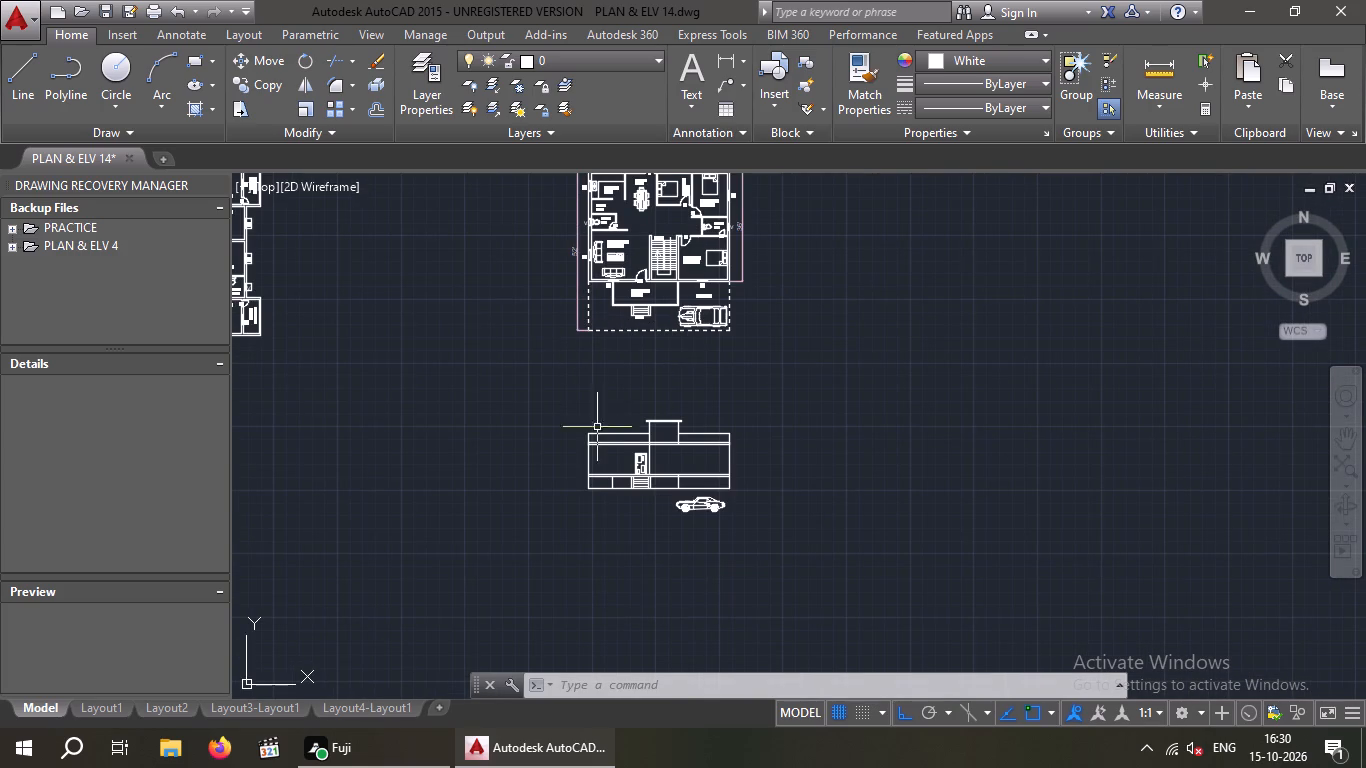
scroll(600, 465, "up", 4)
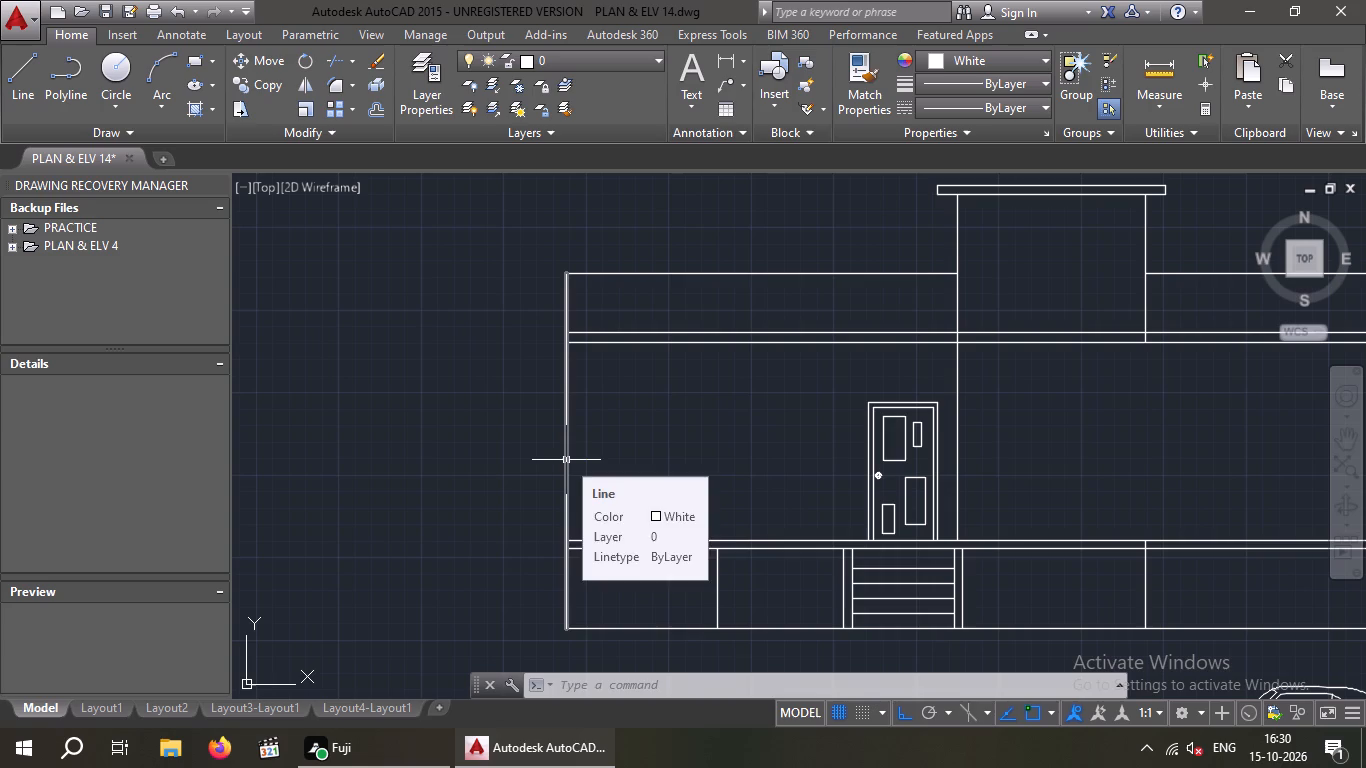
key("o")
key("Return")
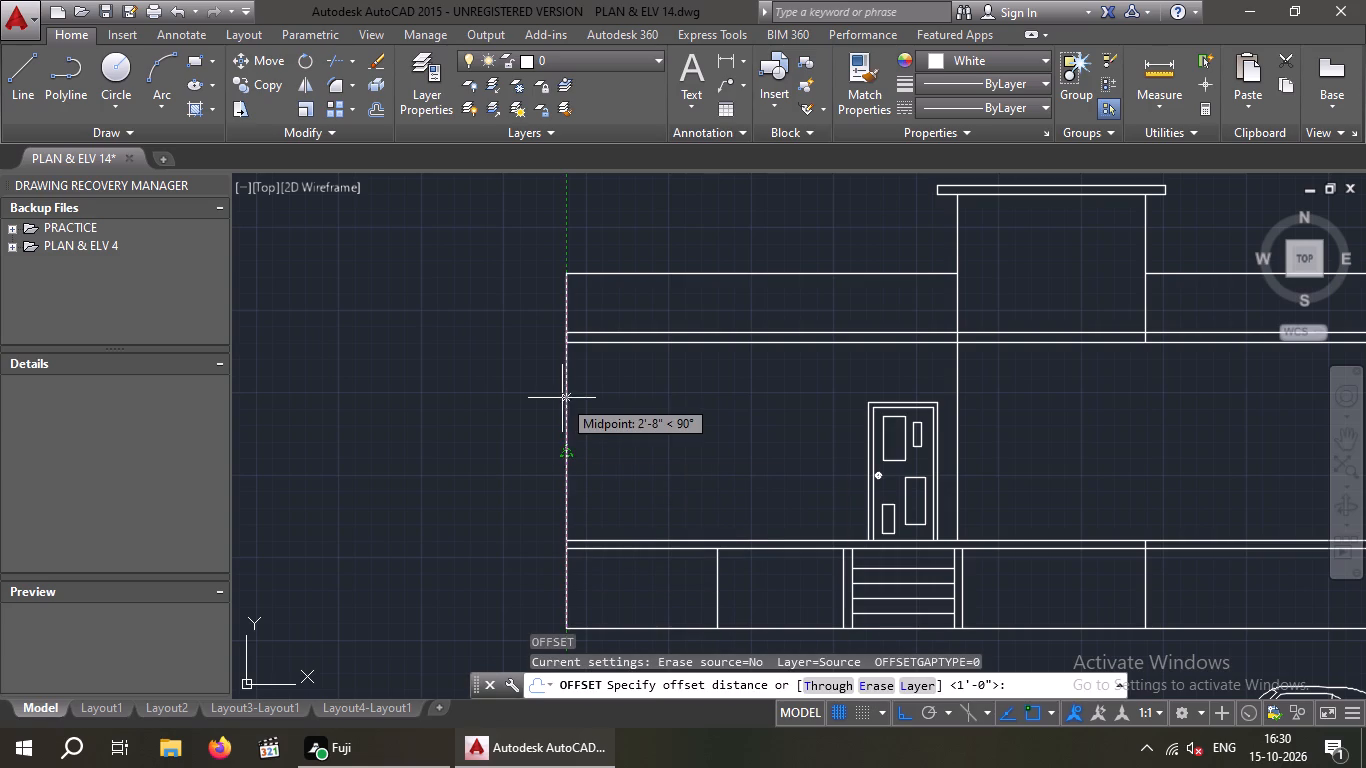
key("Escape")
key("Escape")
Offset the main roof slab's short end lines outward by 6" at both outer walls of the elevation.
key("o")
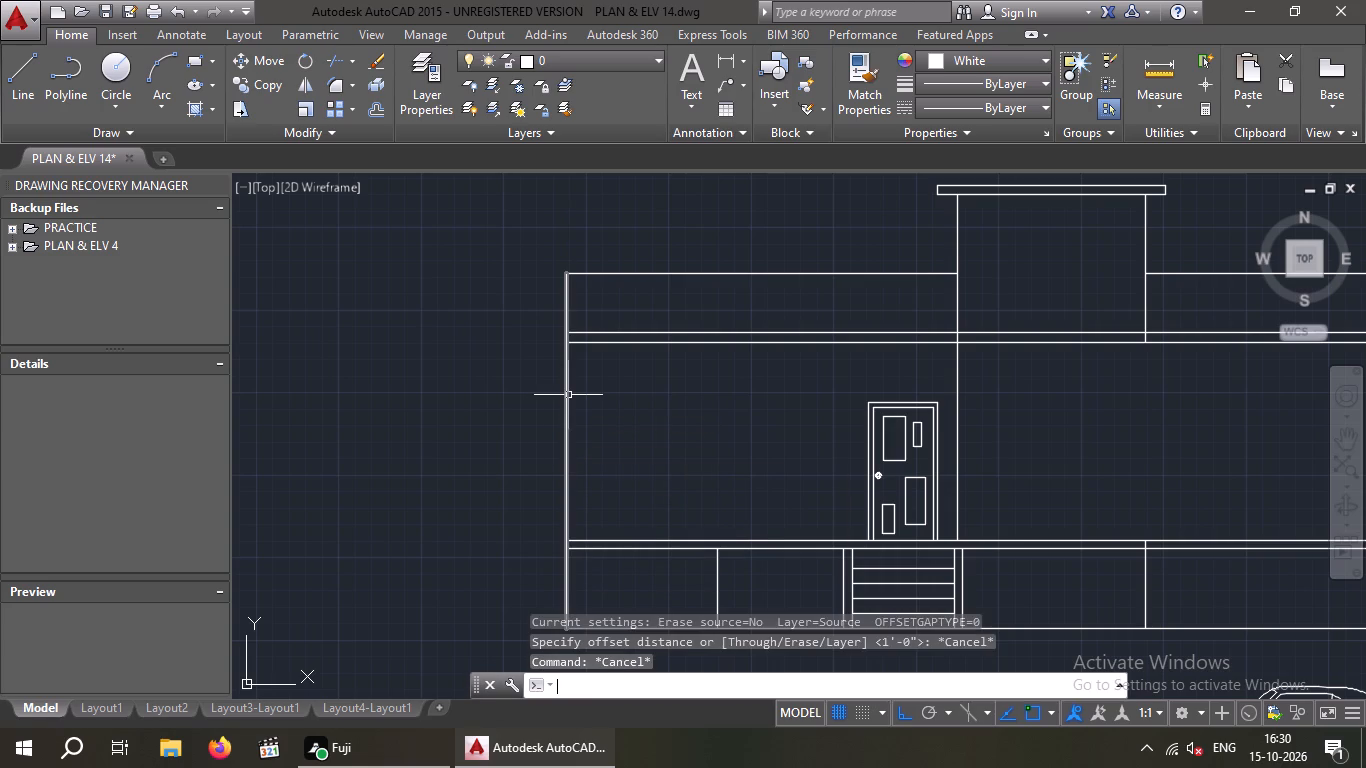
key("Return")
key("6")
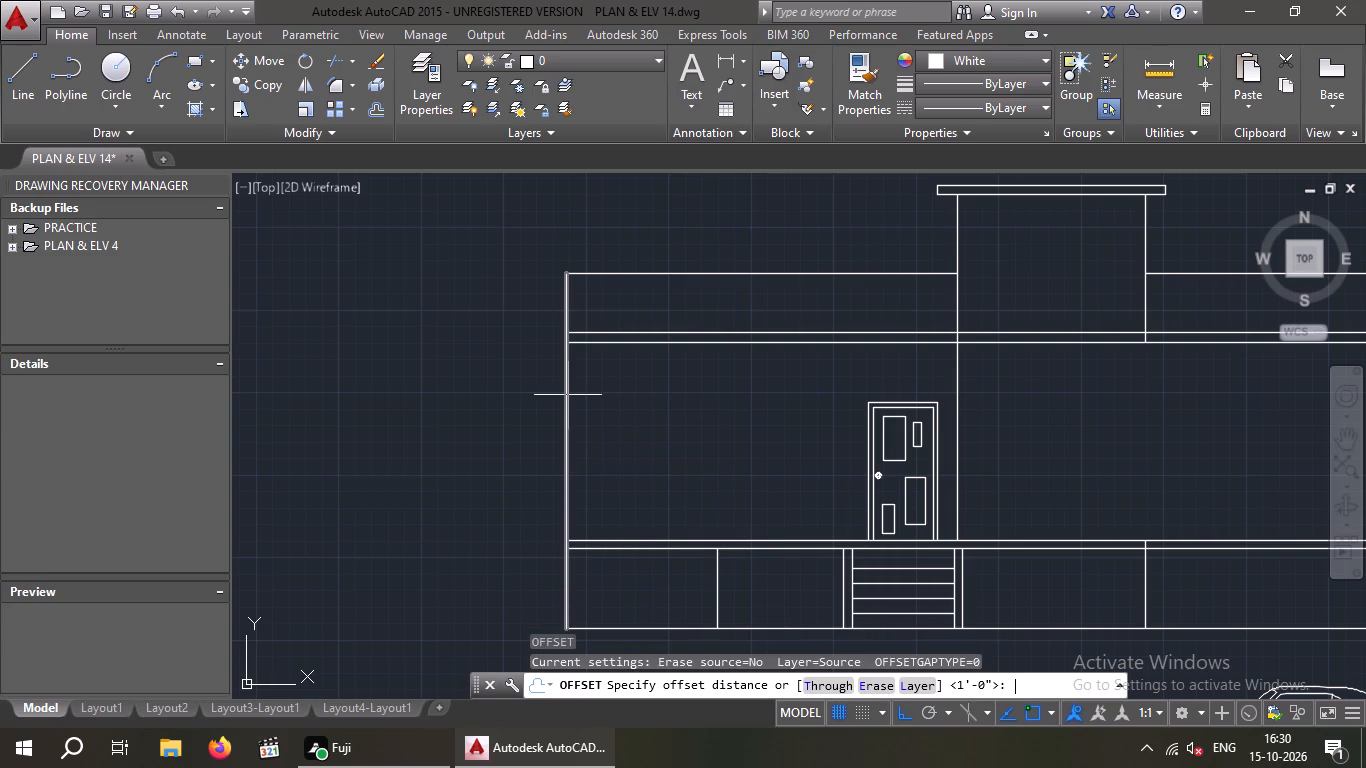
key("shift+quotedbl")
key("Return")
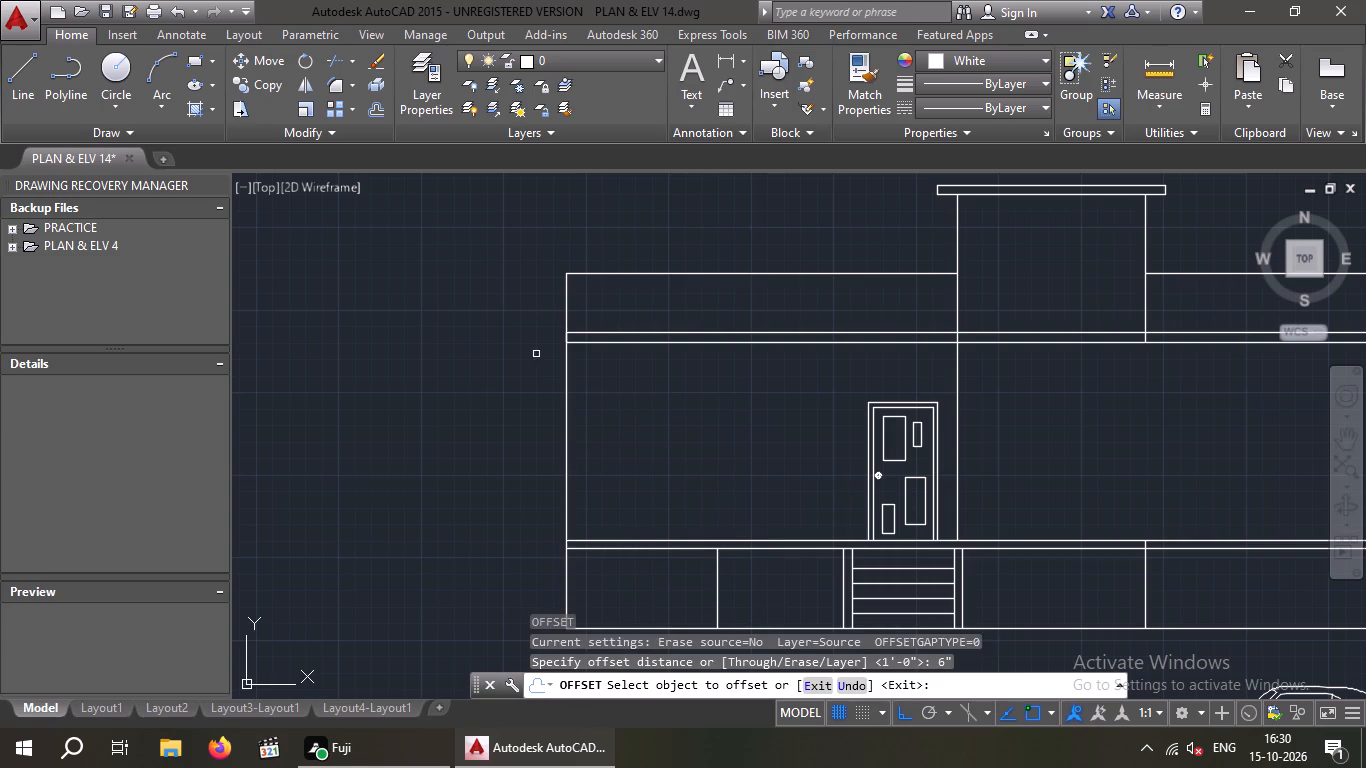
scroll(578, 337, "up", 4)
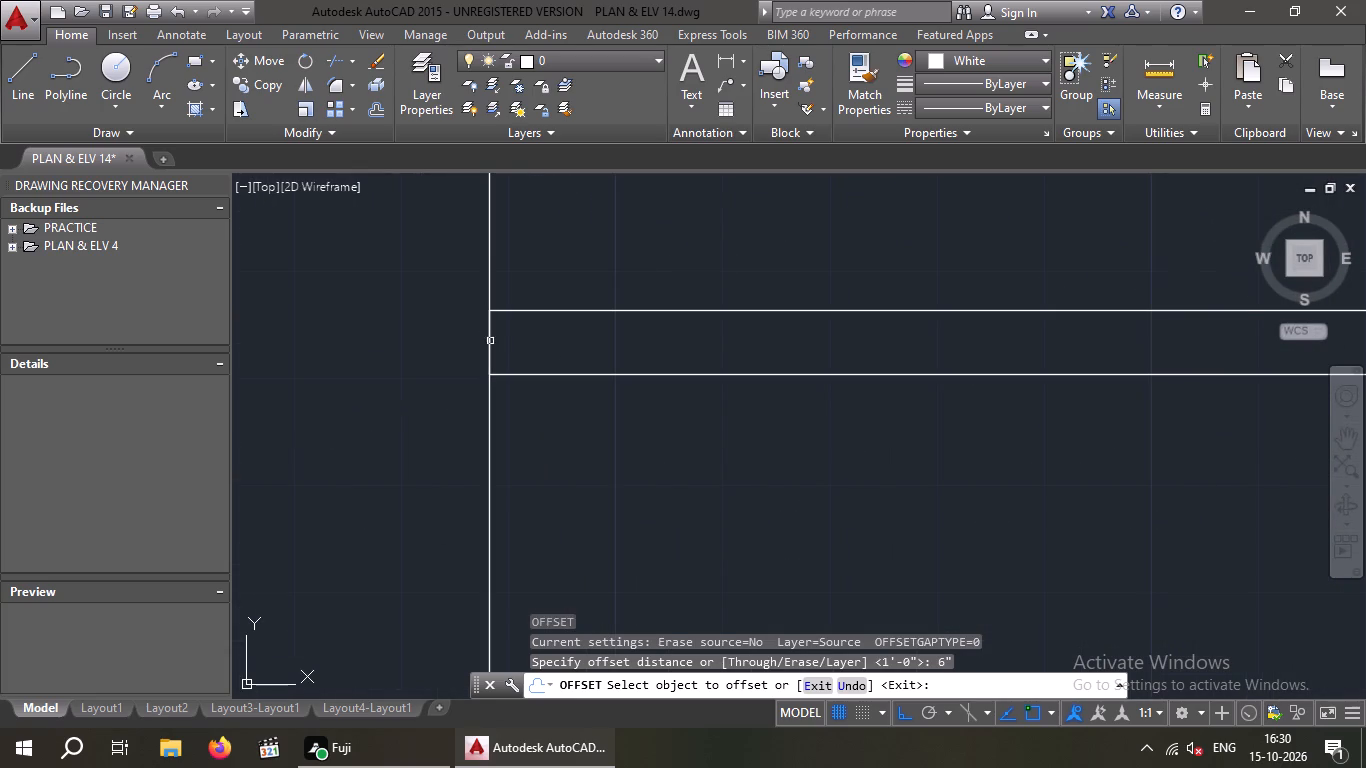
left_click_drag(490, 341, 435, 351)
left_click(334, 370)
scroll(344, 369, "down", 5)
middle_click_drag(1004, 440, 580, 479)
scroll(852, 429, "up", 3)
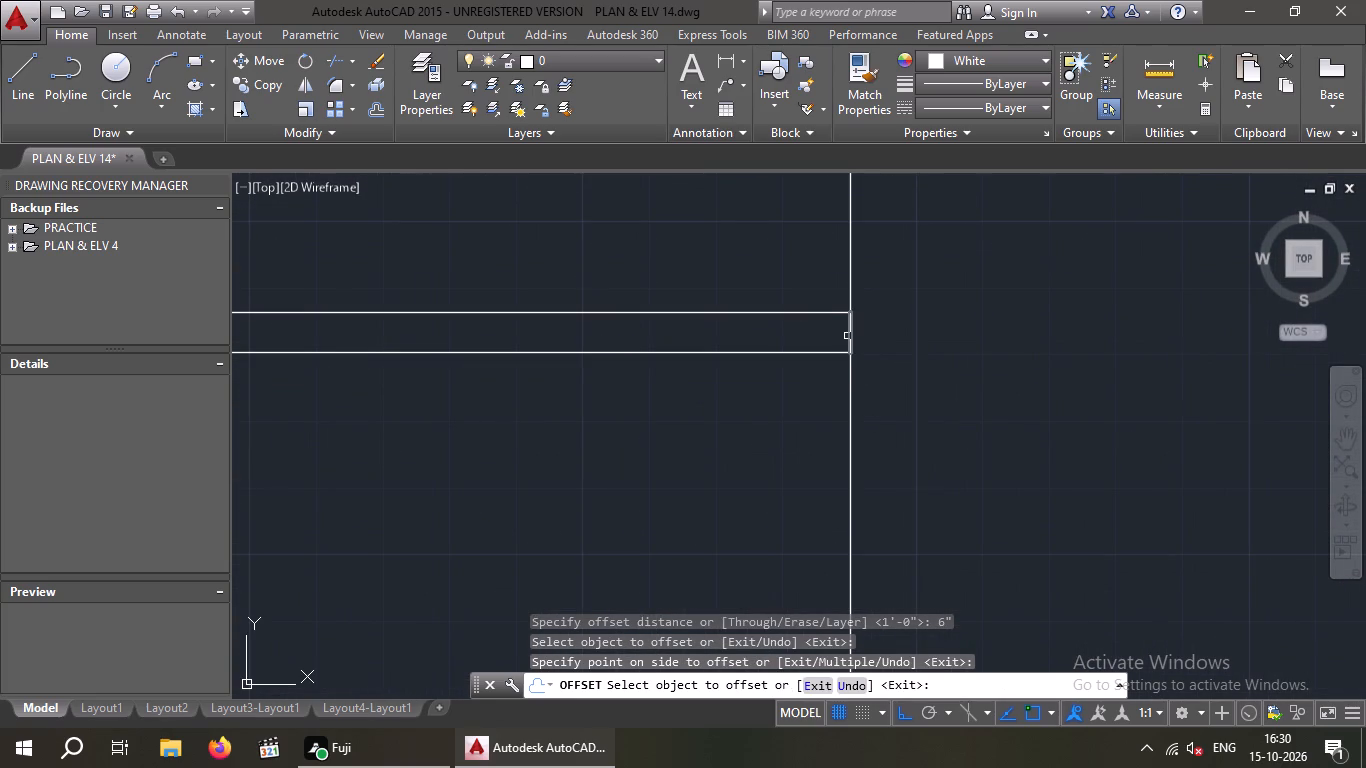
left_click_drag(850, 336, 871, 337)
left_click(936, 337)
scroll(936, 339, "down", 2)
key("Escape")
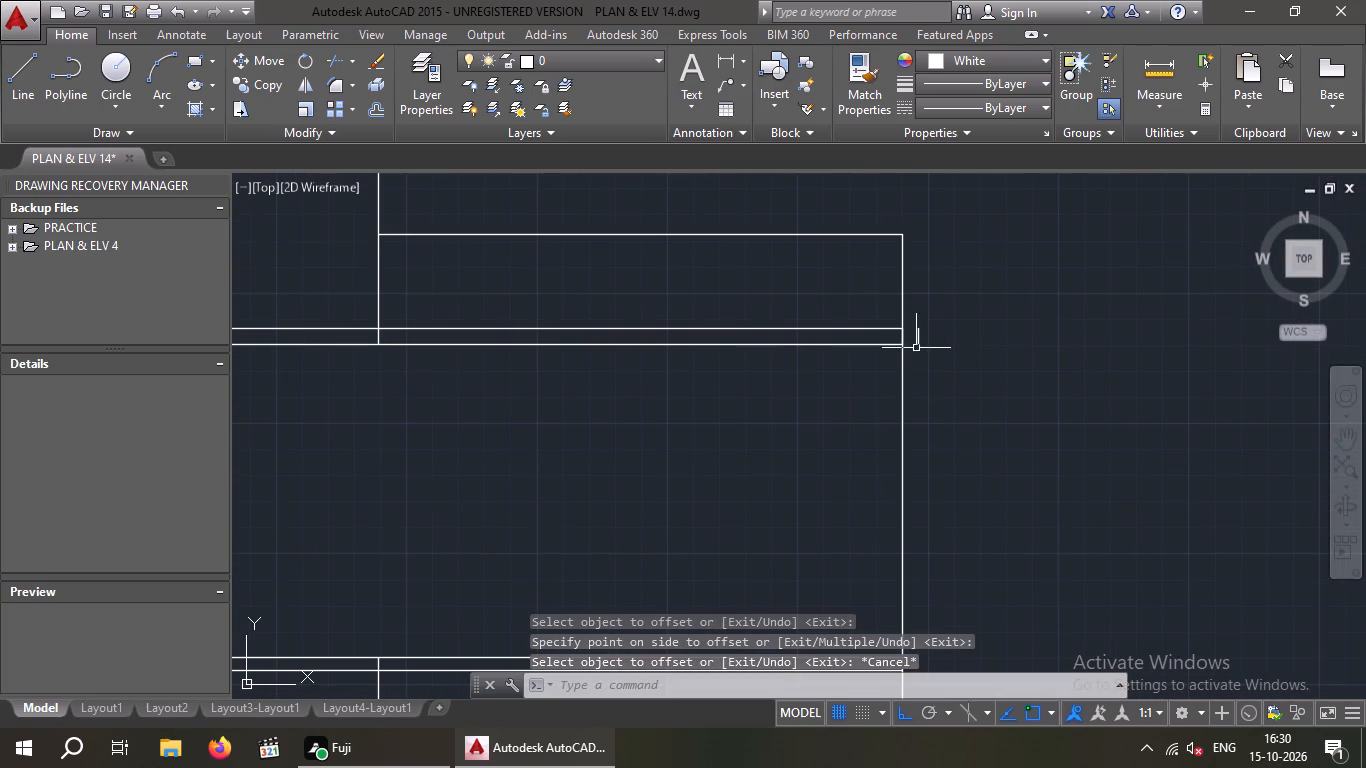
Erase the two original slab end lines lying on the outer walls, keeping the outer offset ones.
left_click(903, 339)
key("Delete")
scroll(875, 374, "down", 3)
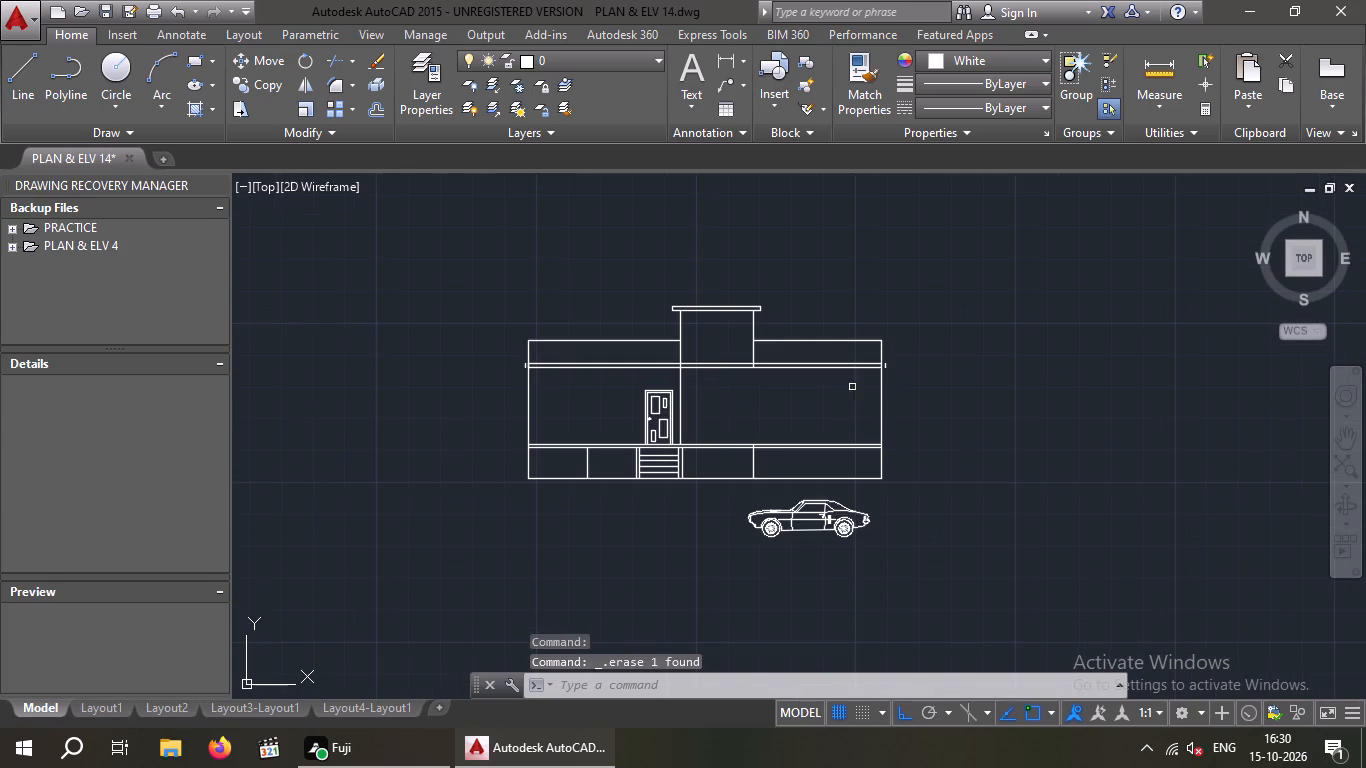
scroll(537, 370, "up", 5)
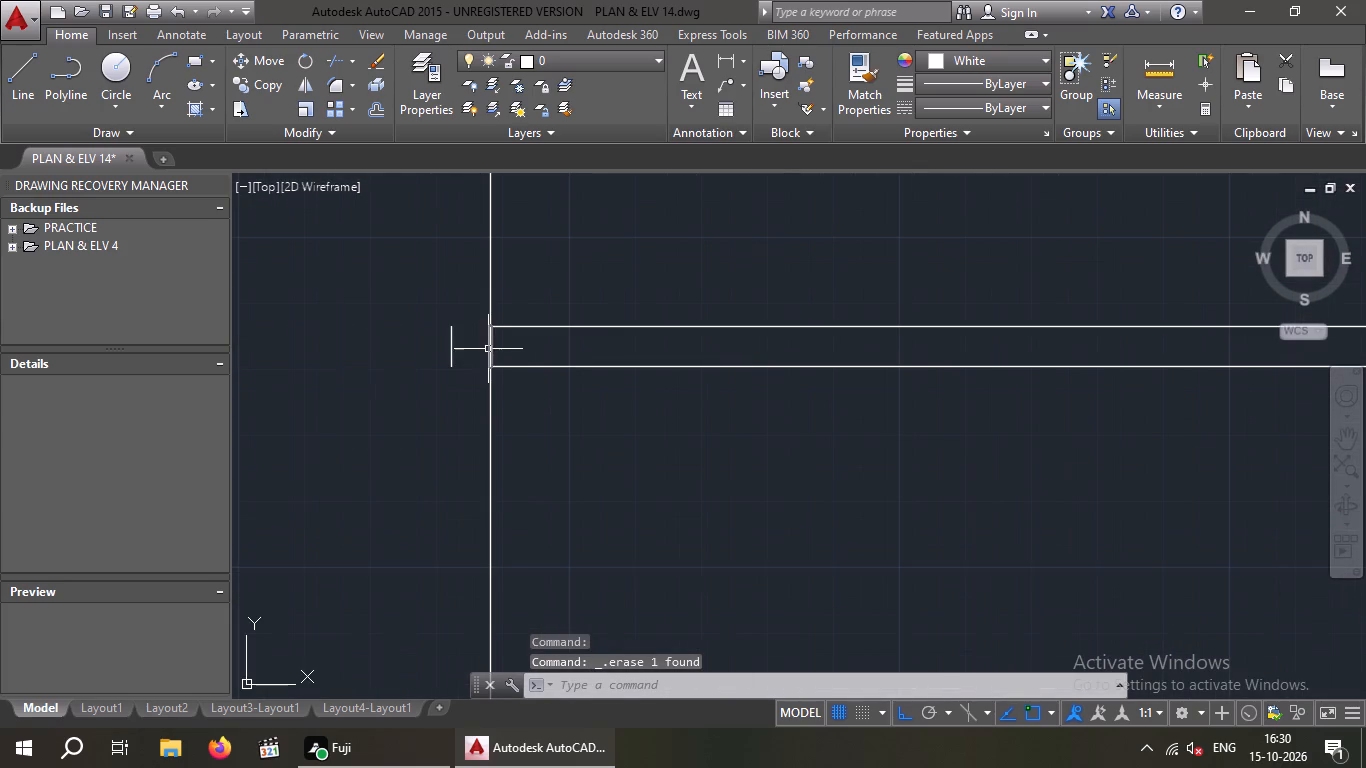
left_click(491, 349)
key("Delete")
Extend the upper and lower lines of the main roof slab to the offset end lines on both sides.
scroll(500, 394, "down", 3)
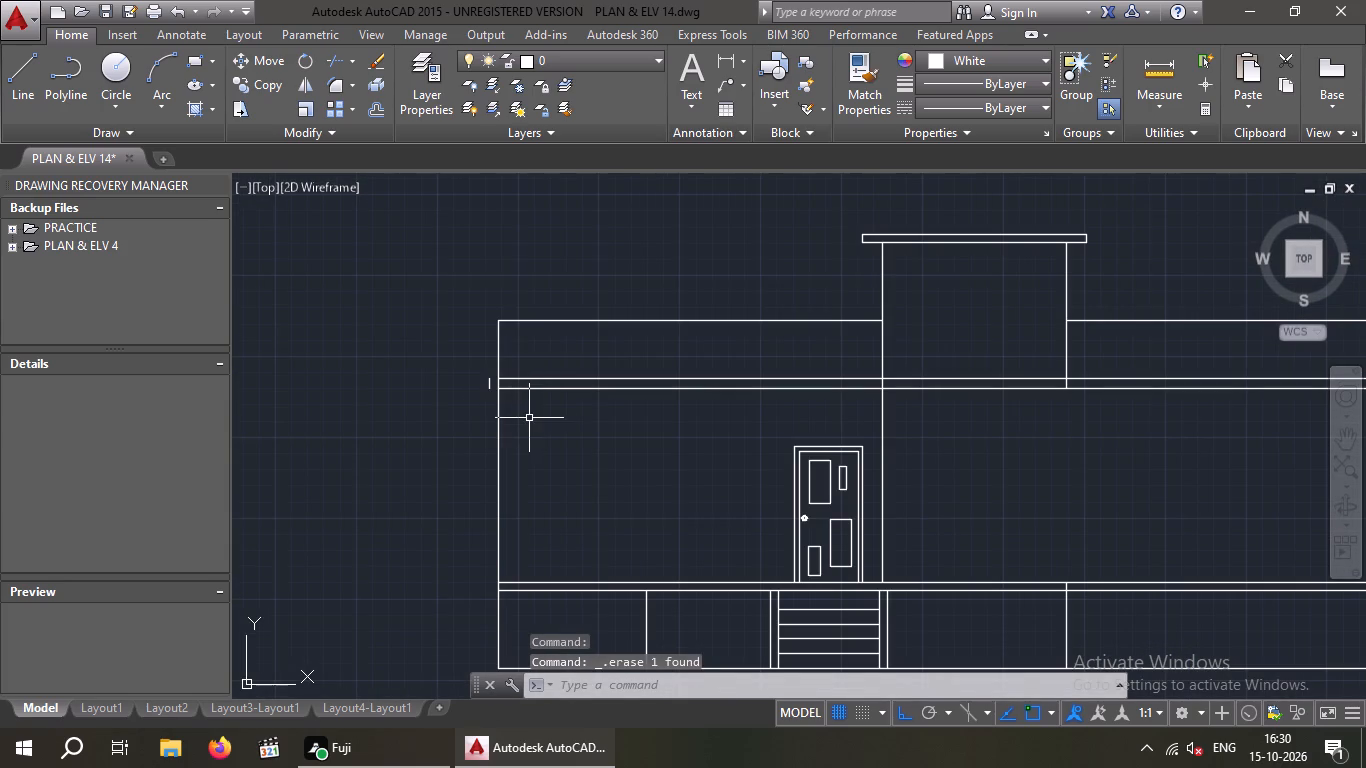
key("Escape")
key("Escape")
type("EX")
key("space")
key("space")
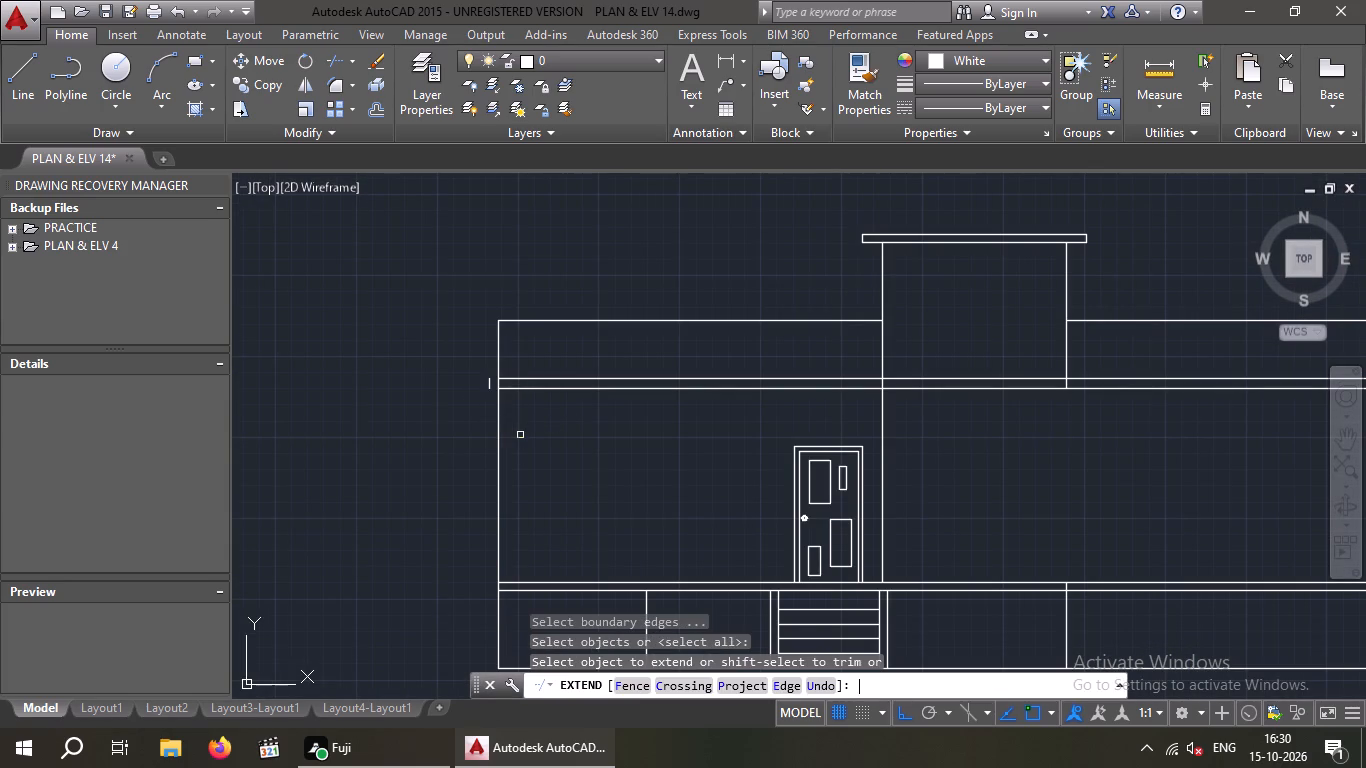
left_click(517, 390)
left_click(519, 378)
scroll(541, 418, "down", 2)
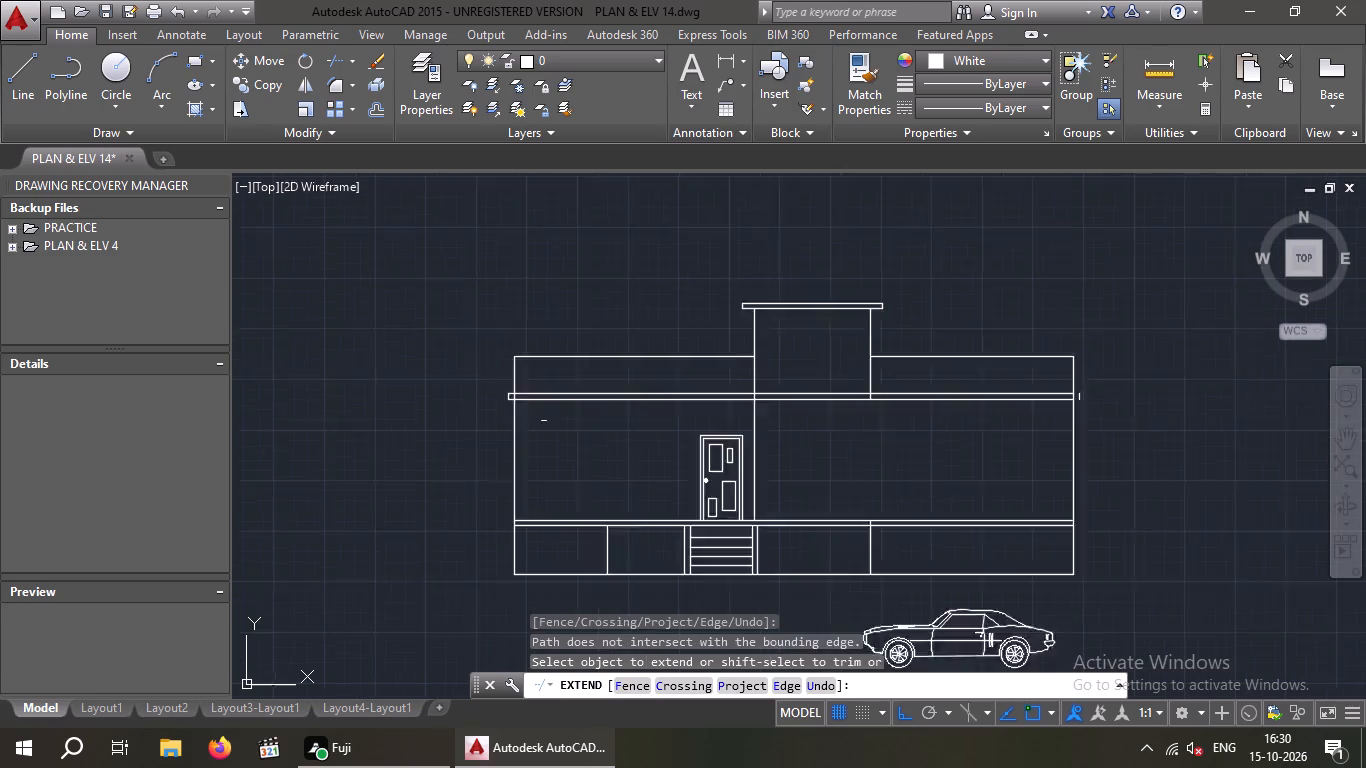
scroll(872, 408, "up", 2)
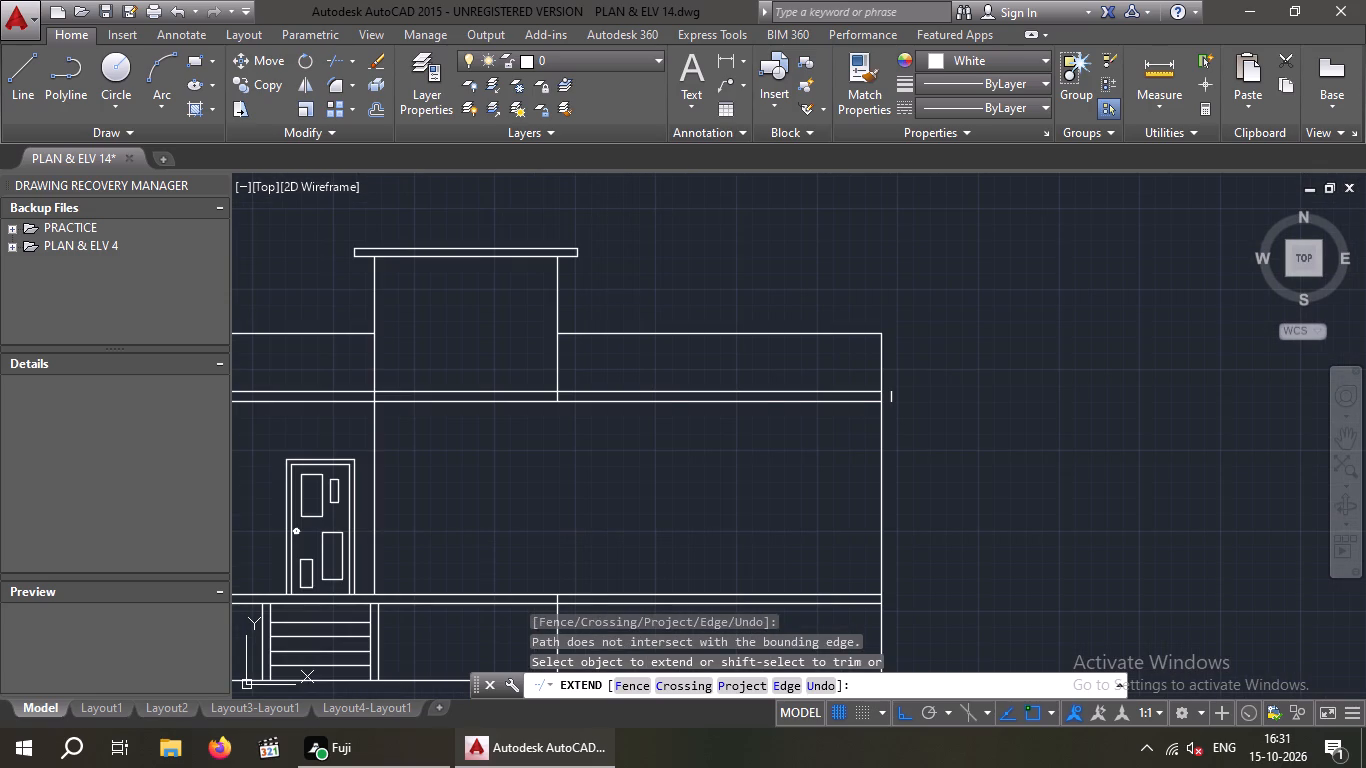
left_click(864, 403)
left_click(861, 389)
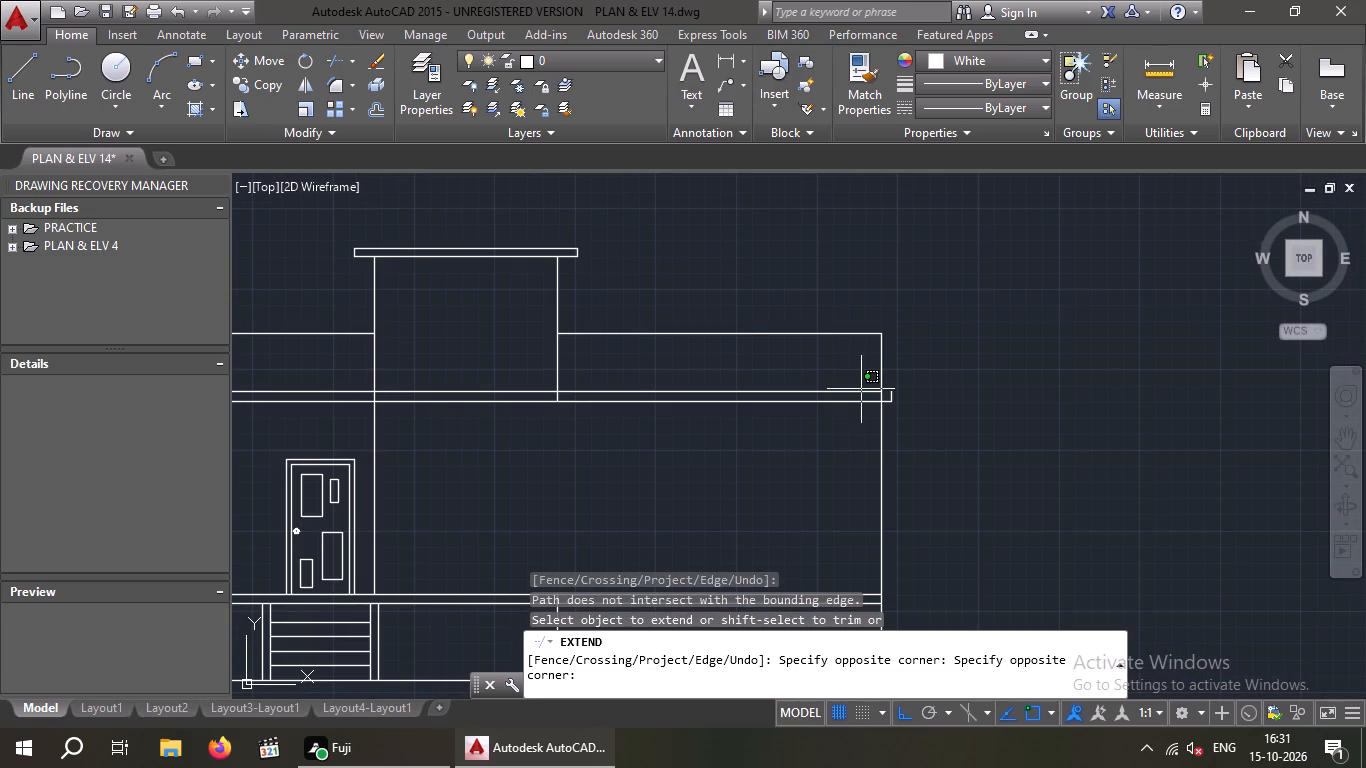
key("Escape")
key("Escape")
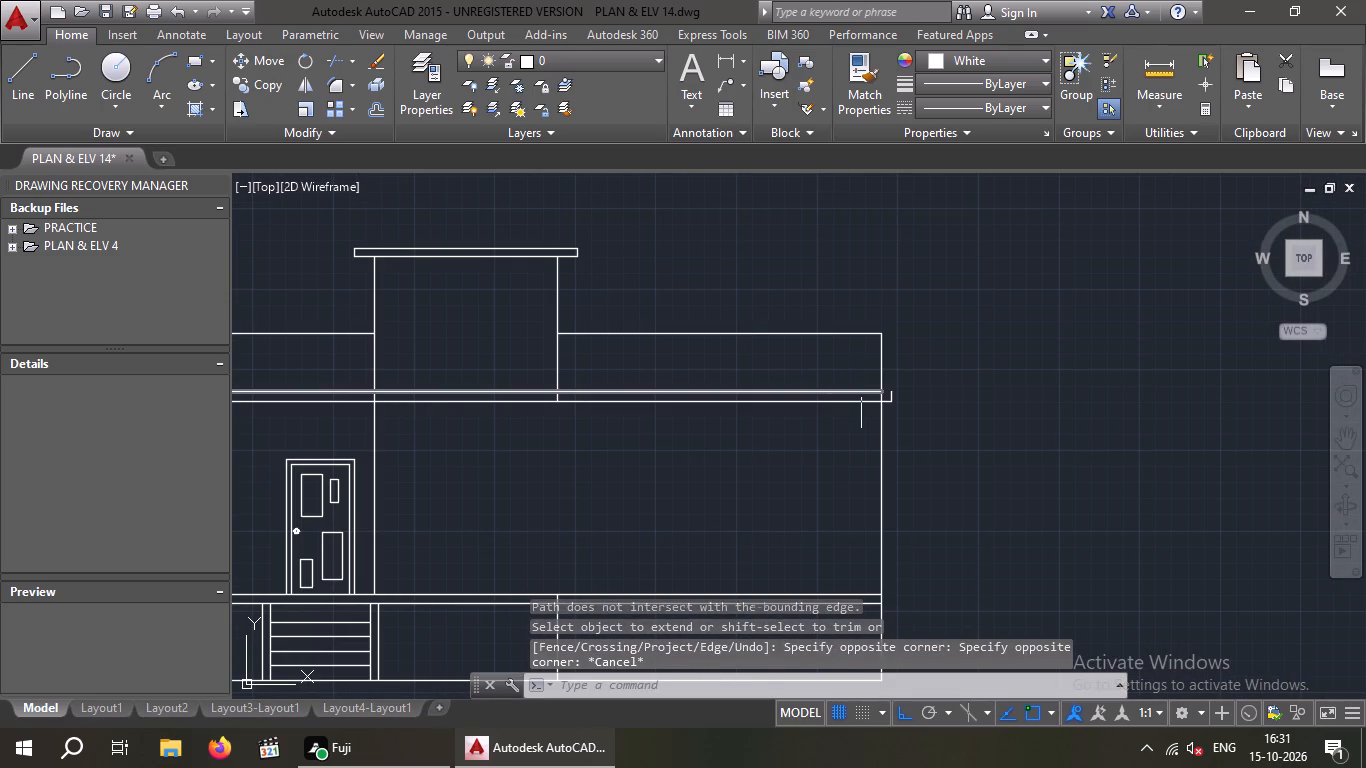
key("Escape")
key("space")
key("space")
left_click(865, 393)
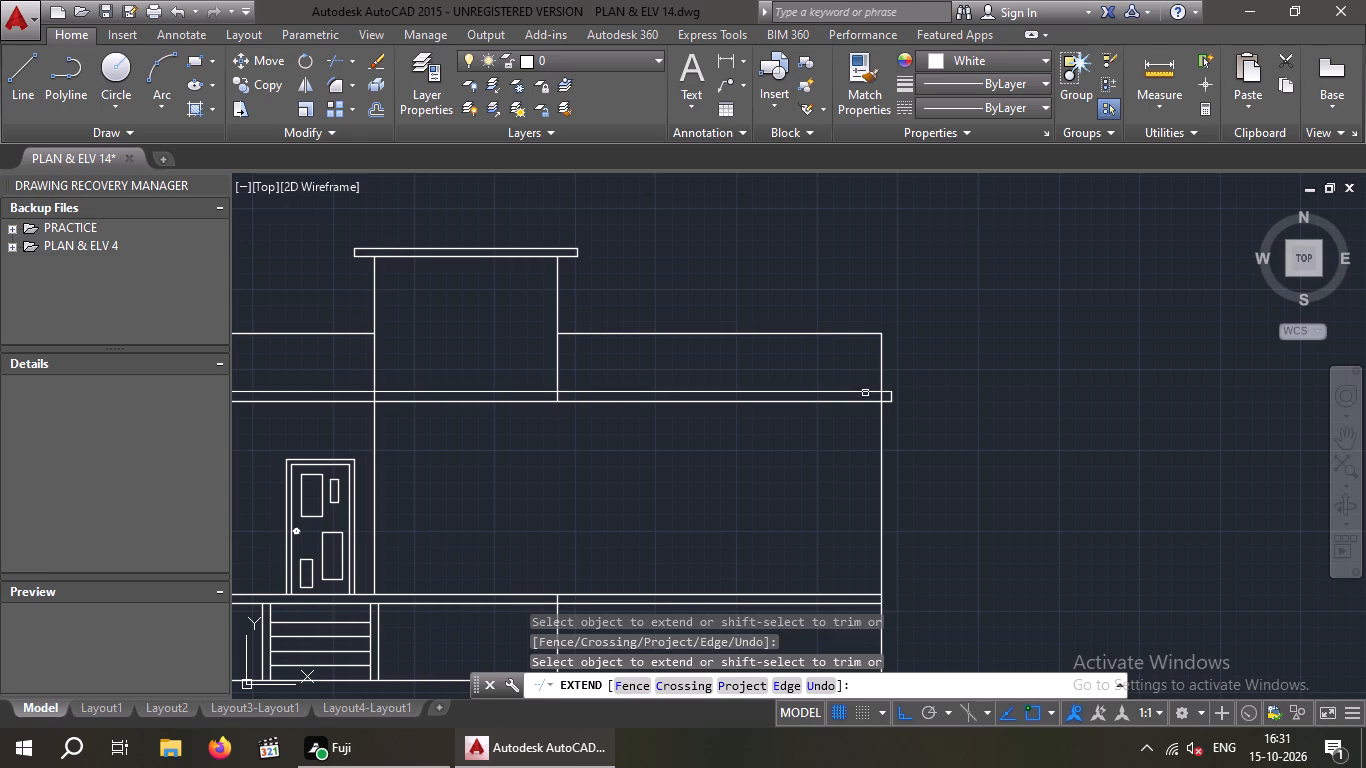
key("Escape")
key("Escape")
Trim the outer wall lines where they cross the main roof slab's thickness at both ends.
type("TR")
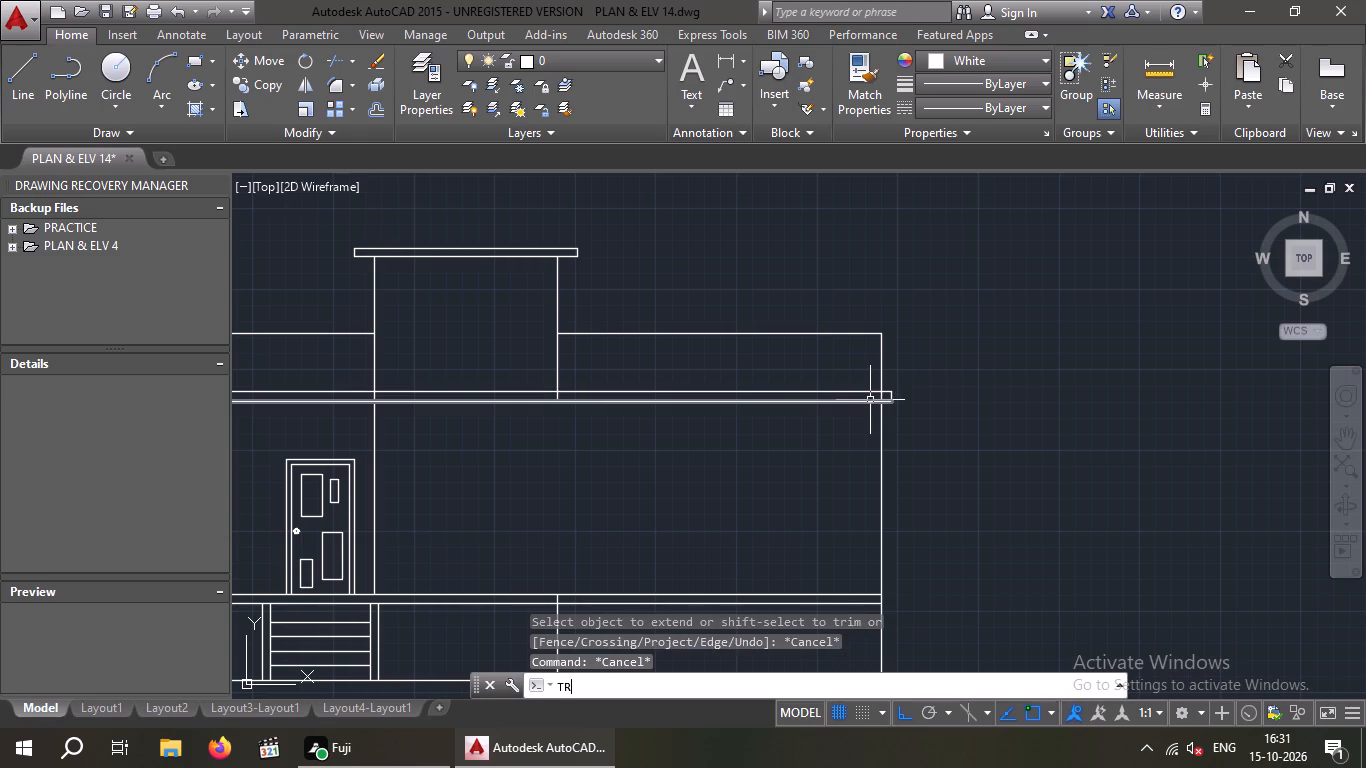
key("space")
key("space")
scroll(881, 400, "up", 4)
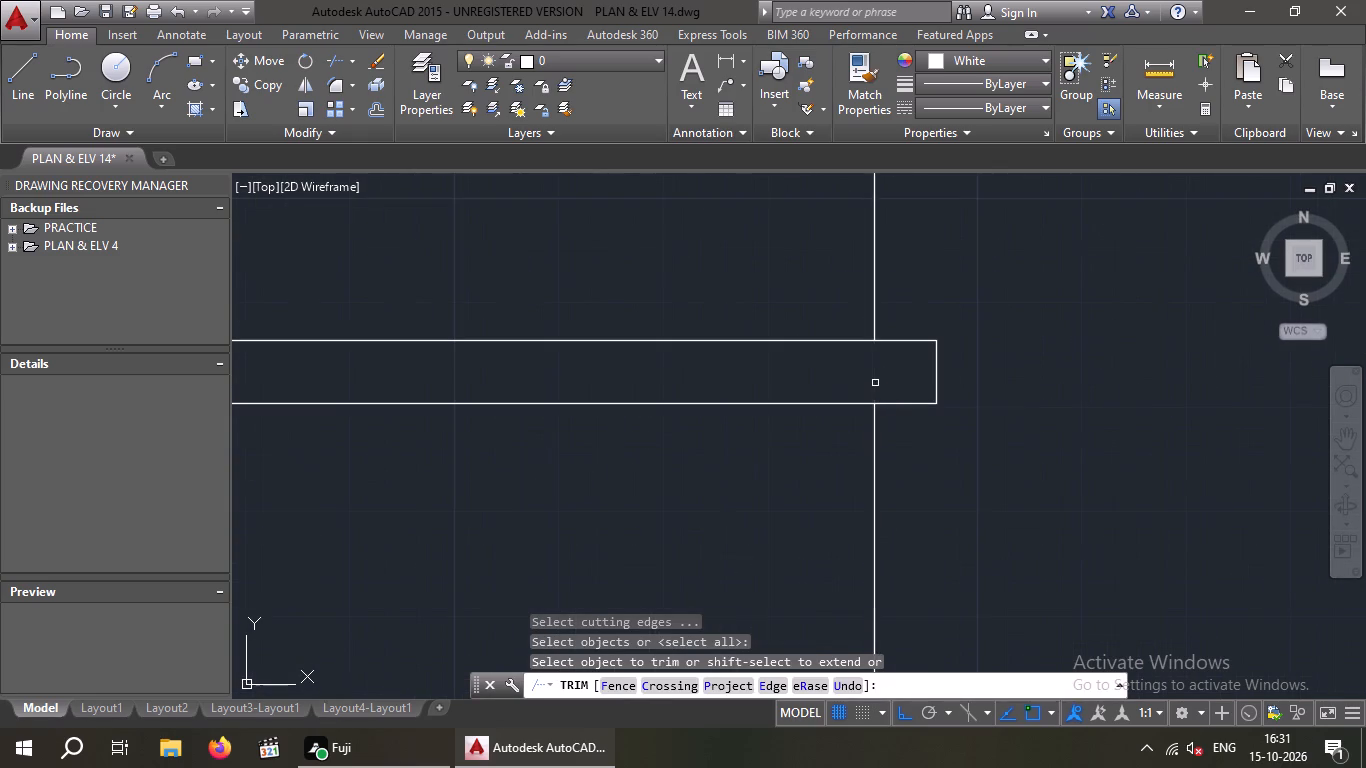
left_click(875, 383)
scroll(874, 381, "down", 5)
middle_click_drag(753, 446, 1016, 496)
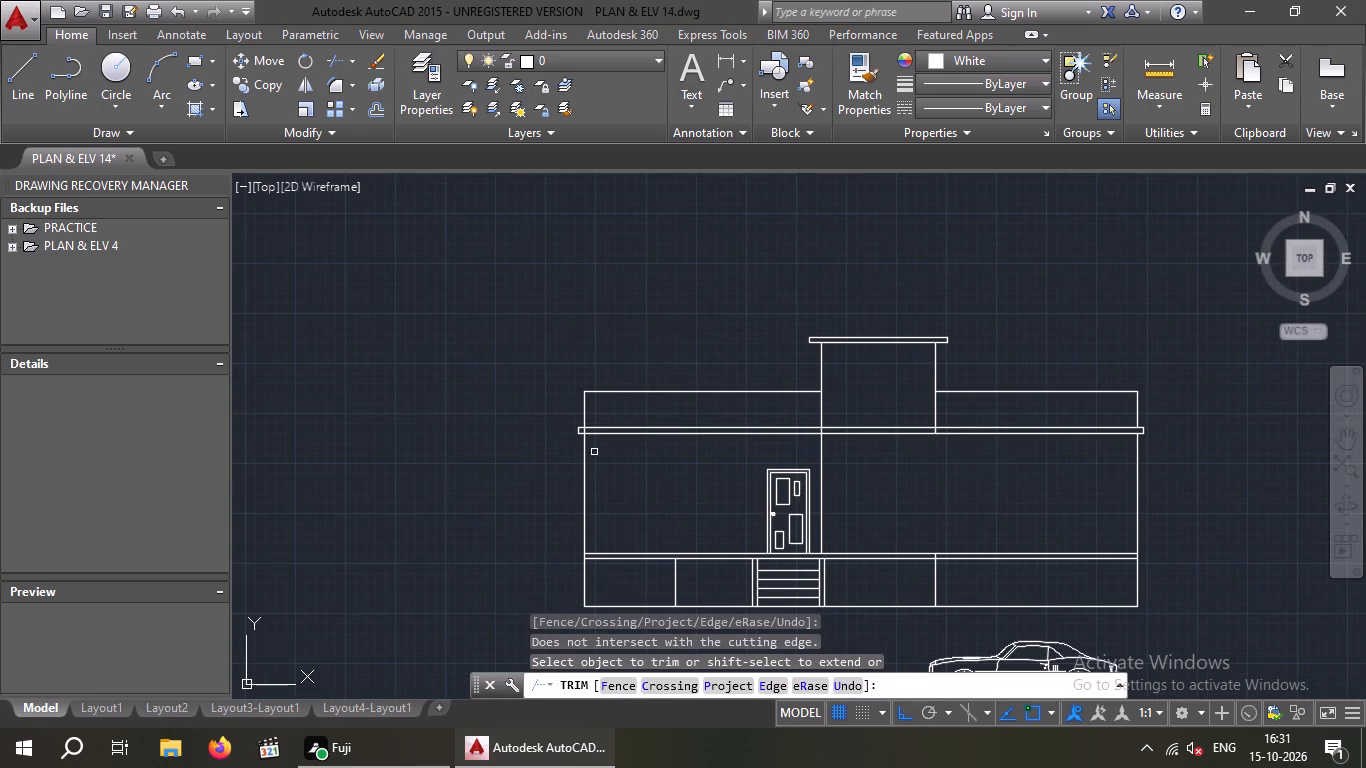
scroll(579, 430, "up", 4)
left_click(603, 425)
scroll(606, 424, "down", 5)
middle_click_drag(674, 450, 573, 461)
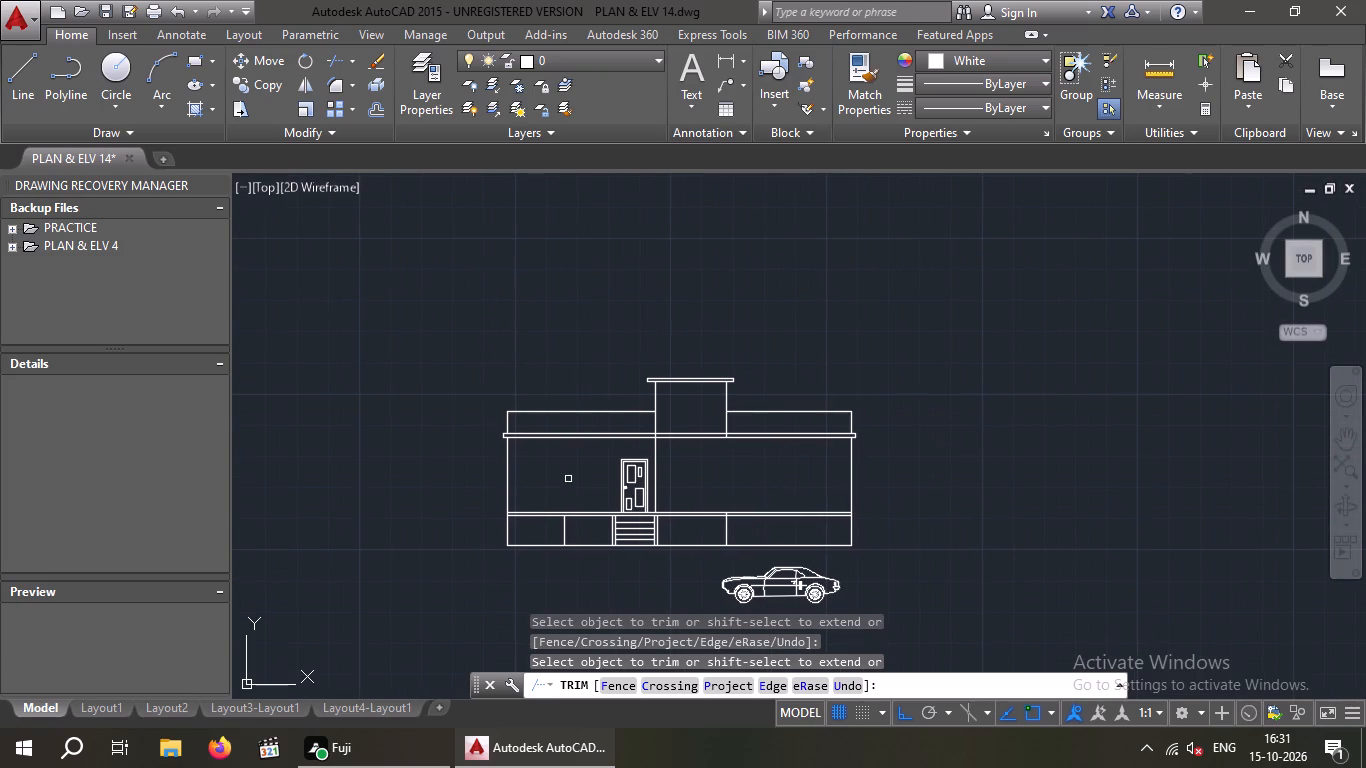
key("Escape")
key("Escape")
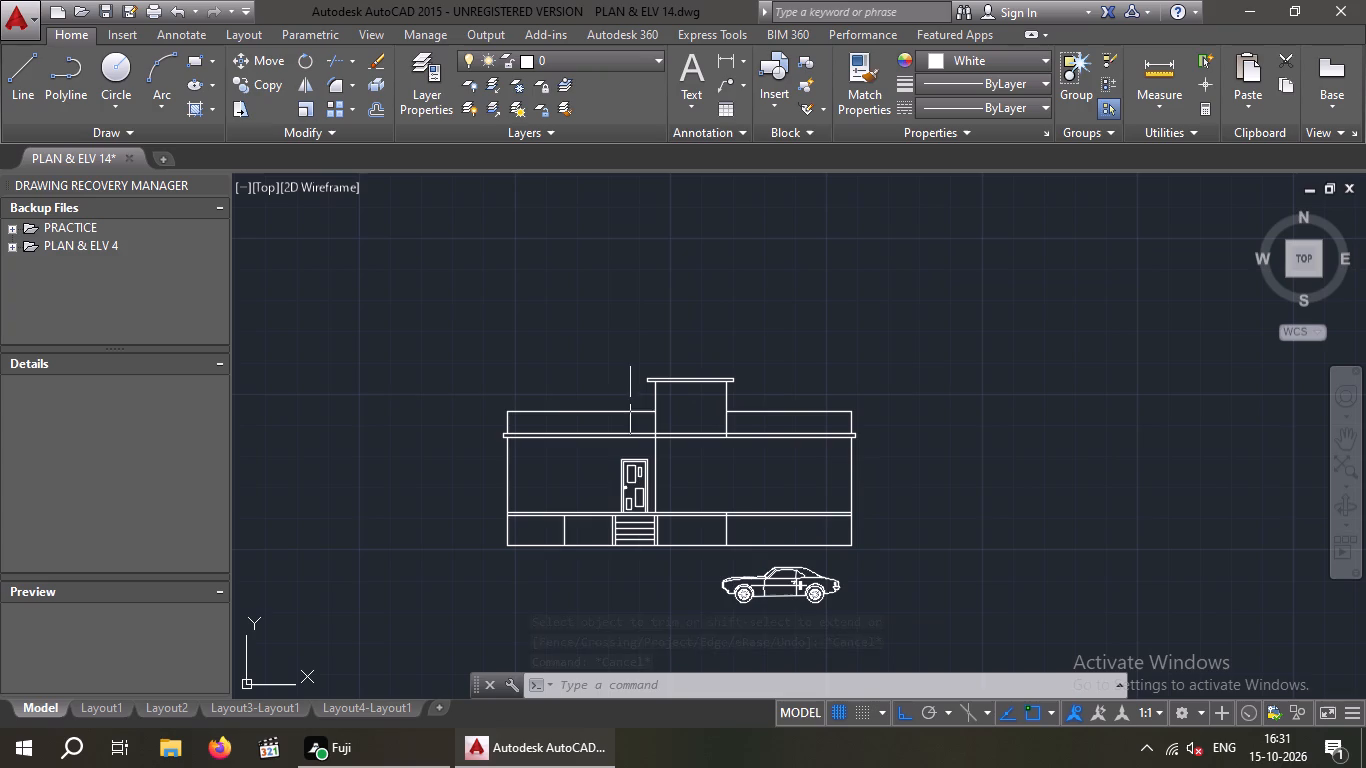
Move the whole elevation together with the car straight up by about 22'-11", closer beneath the floor plan.
scroll(570, 412, "down", 3)
scroll(574, 414, "up", 2)
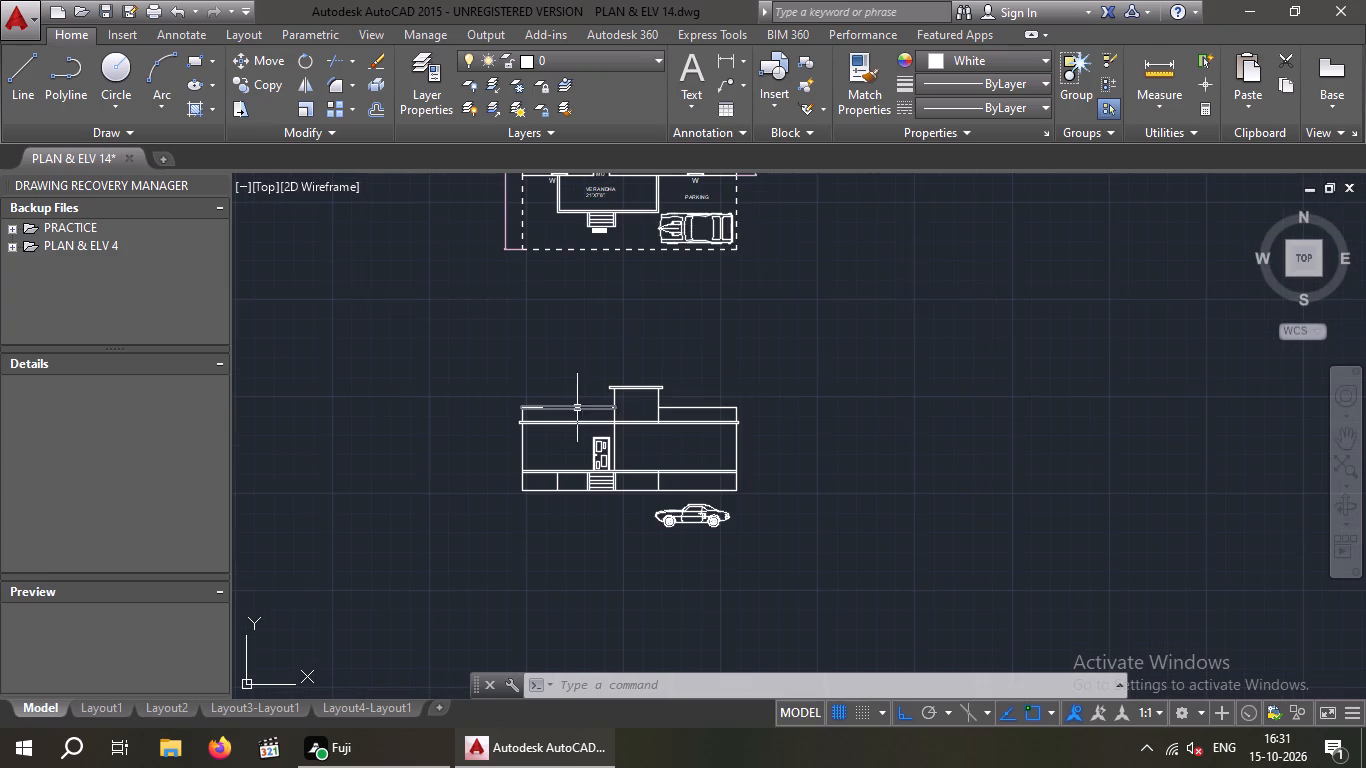
left_click_drag(473, 362, 511, 367)
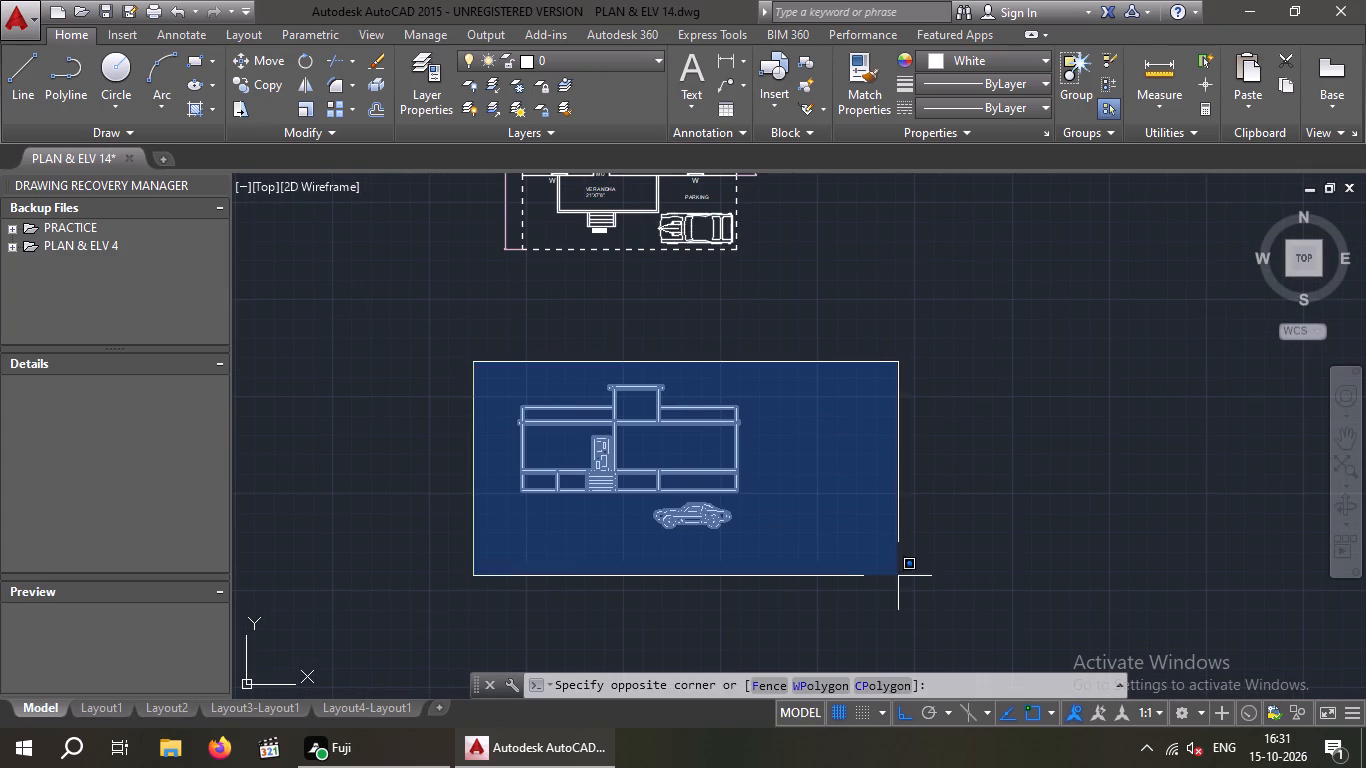
left_click(889, 585)
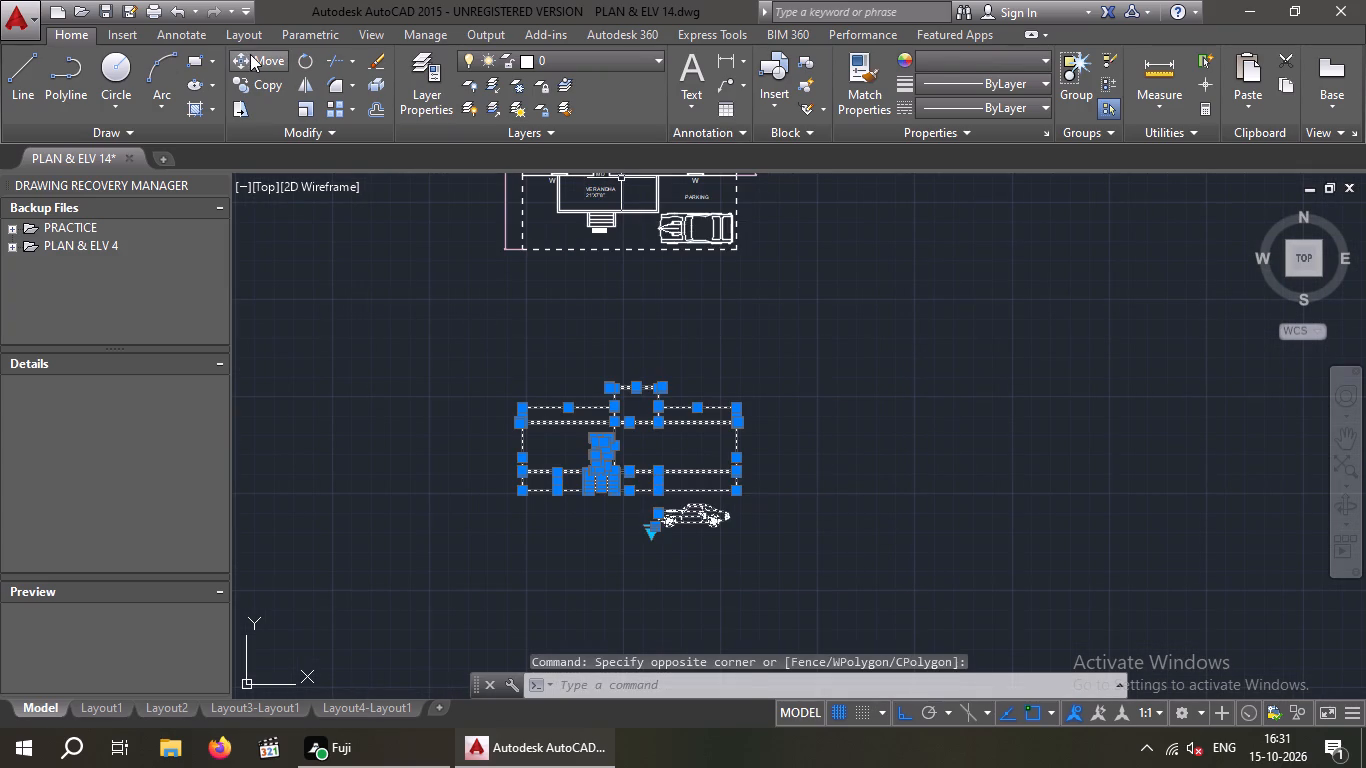
left_click(250, 54)
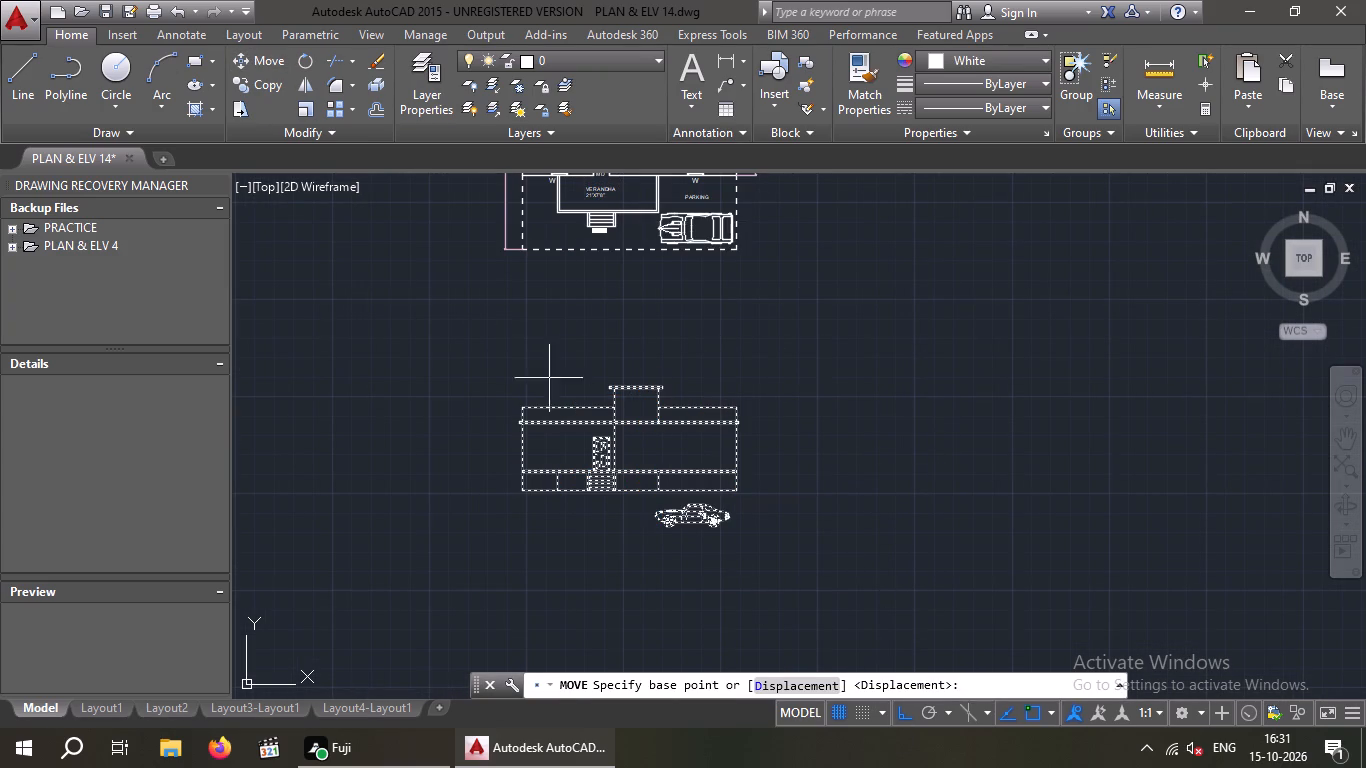
left_click(521, 403)
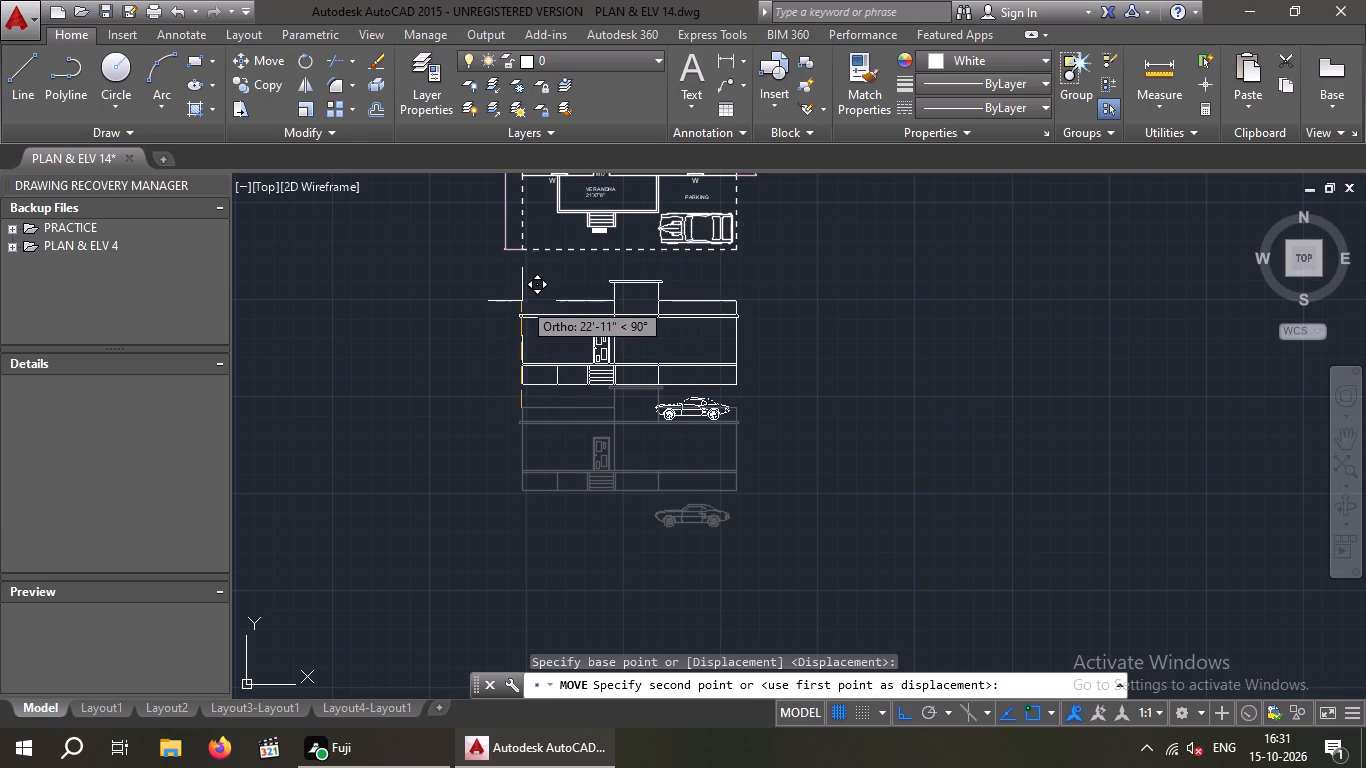
left_click(522, 301)
scroll(694, 335, "down", 1)
middle_click_drag(689, 349, 583, 493)
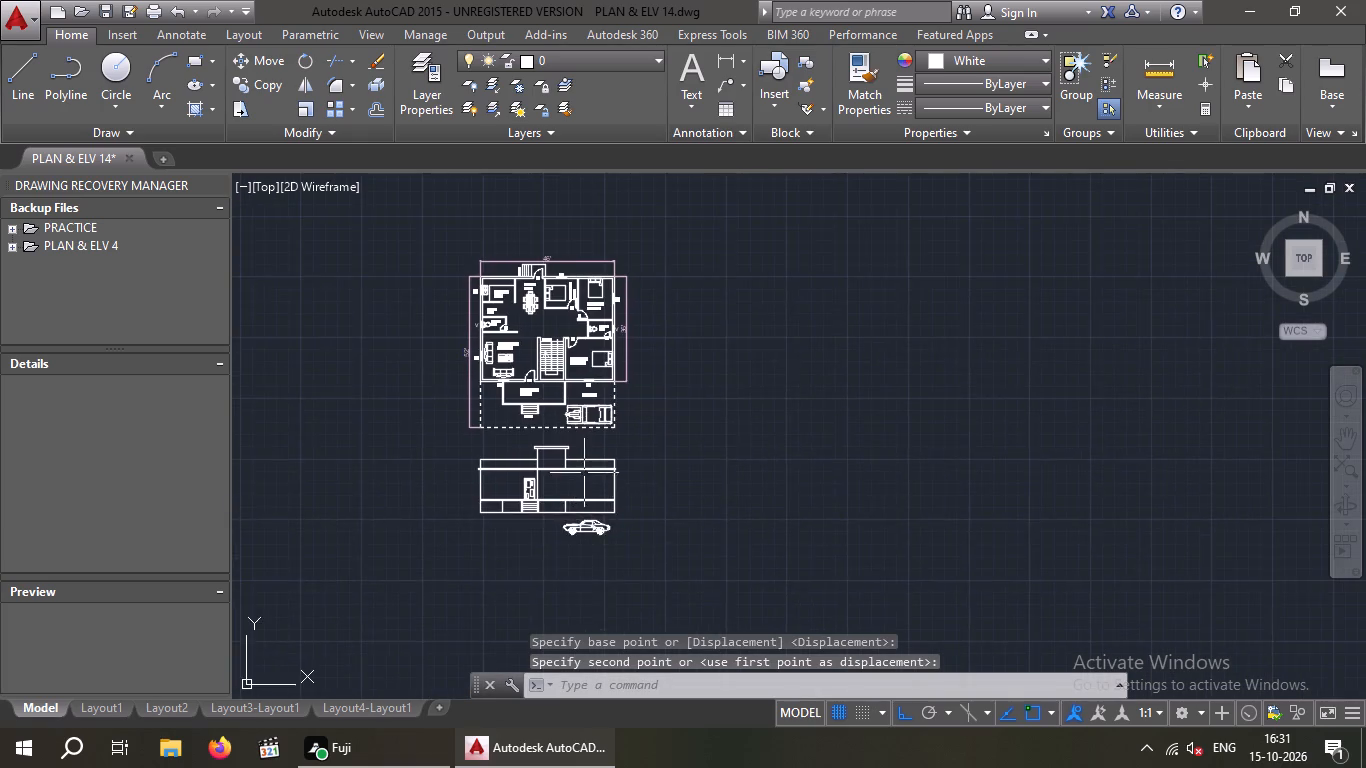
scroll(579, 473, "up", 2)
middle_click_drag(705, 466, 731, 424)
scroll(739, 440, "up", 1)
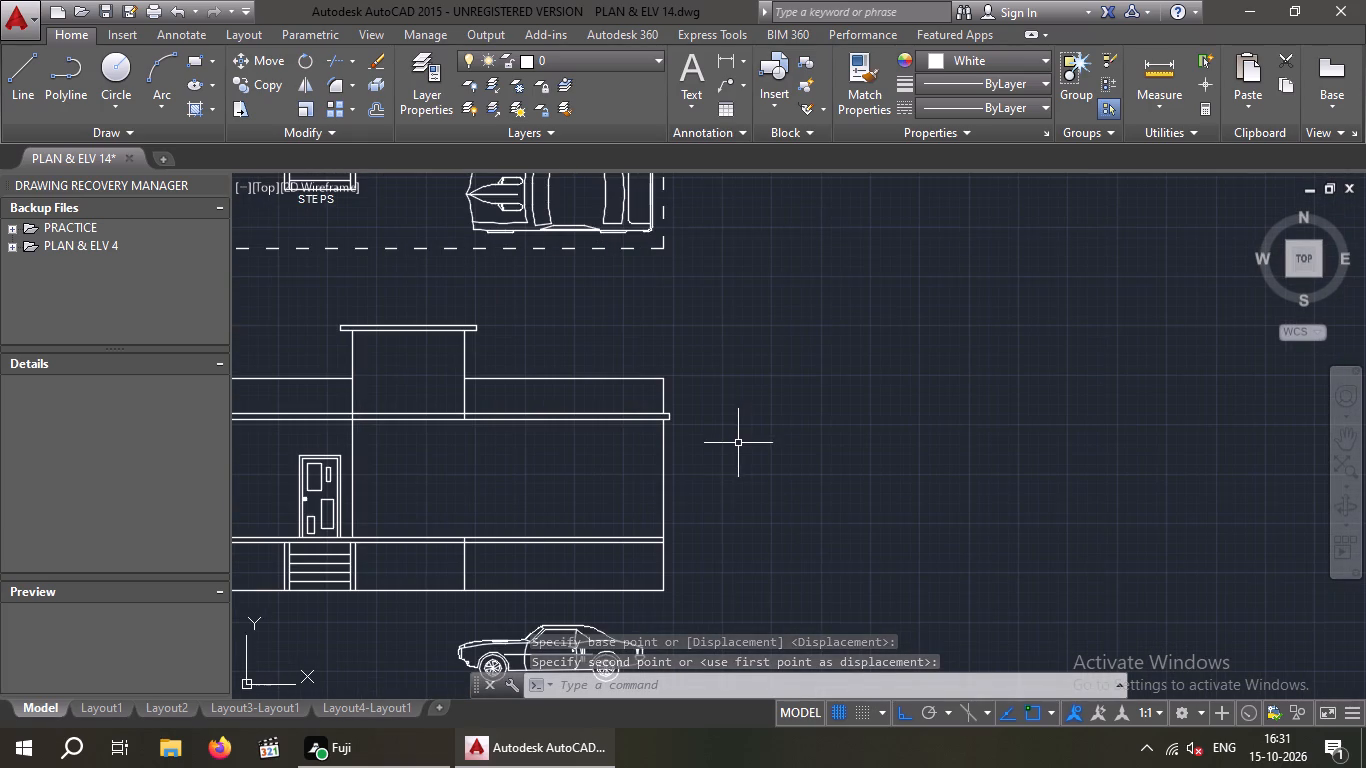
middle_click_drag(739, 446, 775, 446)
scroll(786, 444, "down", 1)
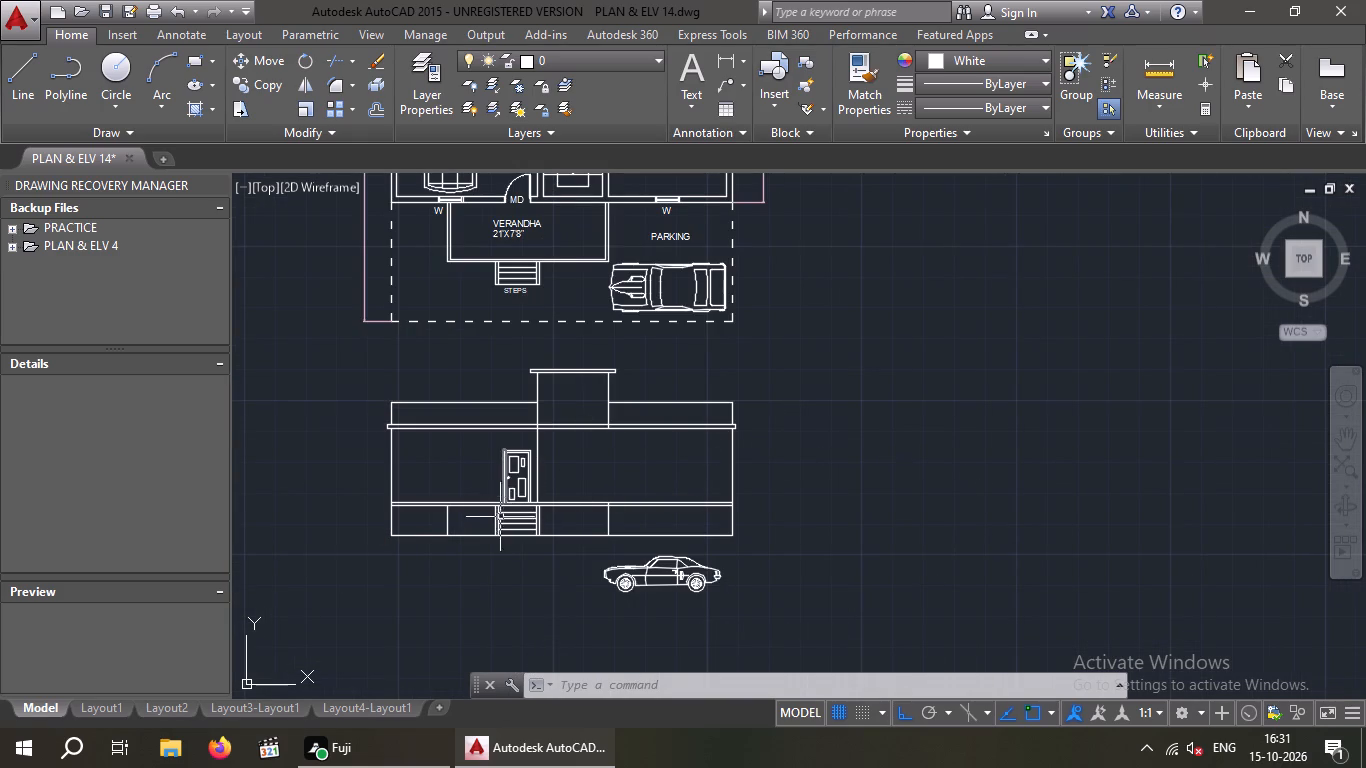
Draw vertical construction lines through the four frame edges of the living area's front window in the plan.
scroll(500, 523, "down", 1)
scroll(503, 318, "up", 3)
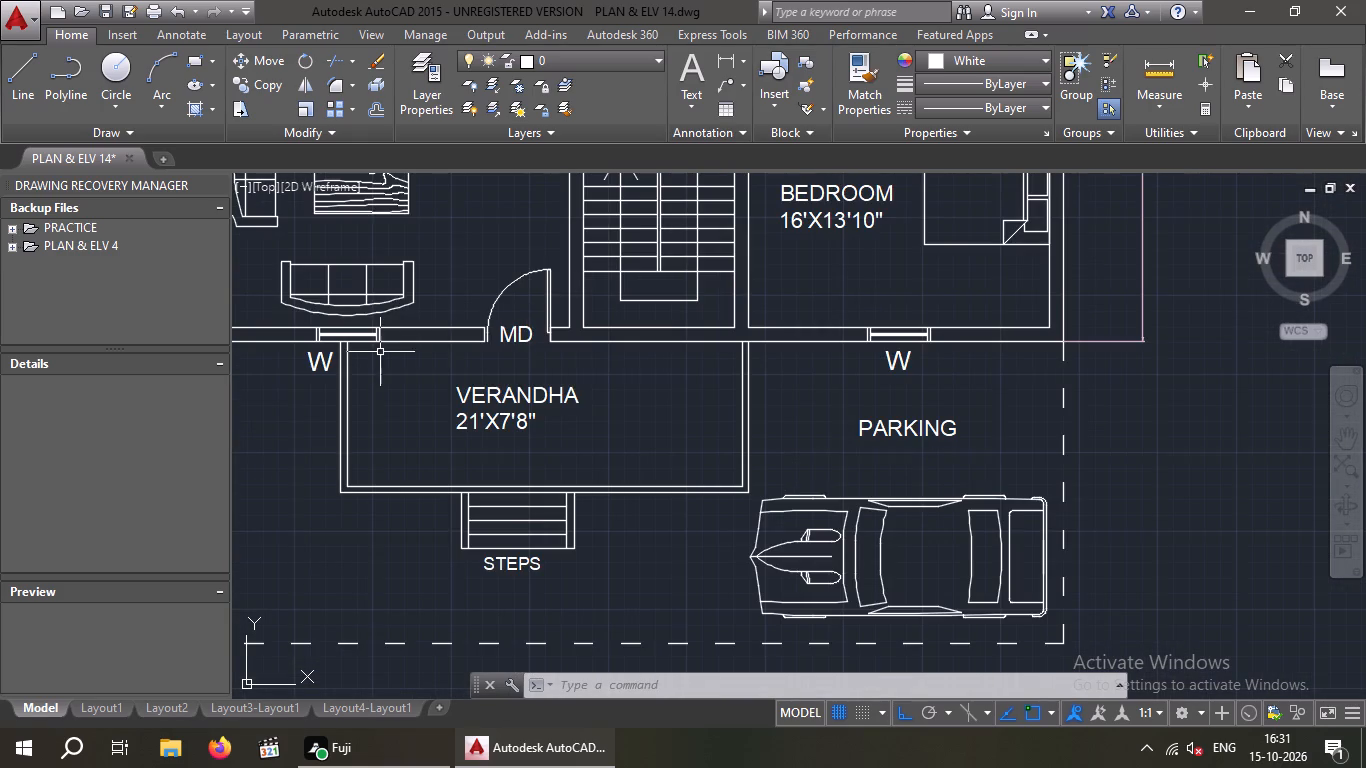
type("XL")
key("Return")
key("v")
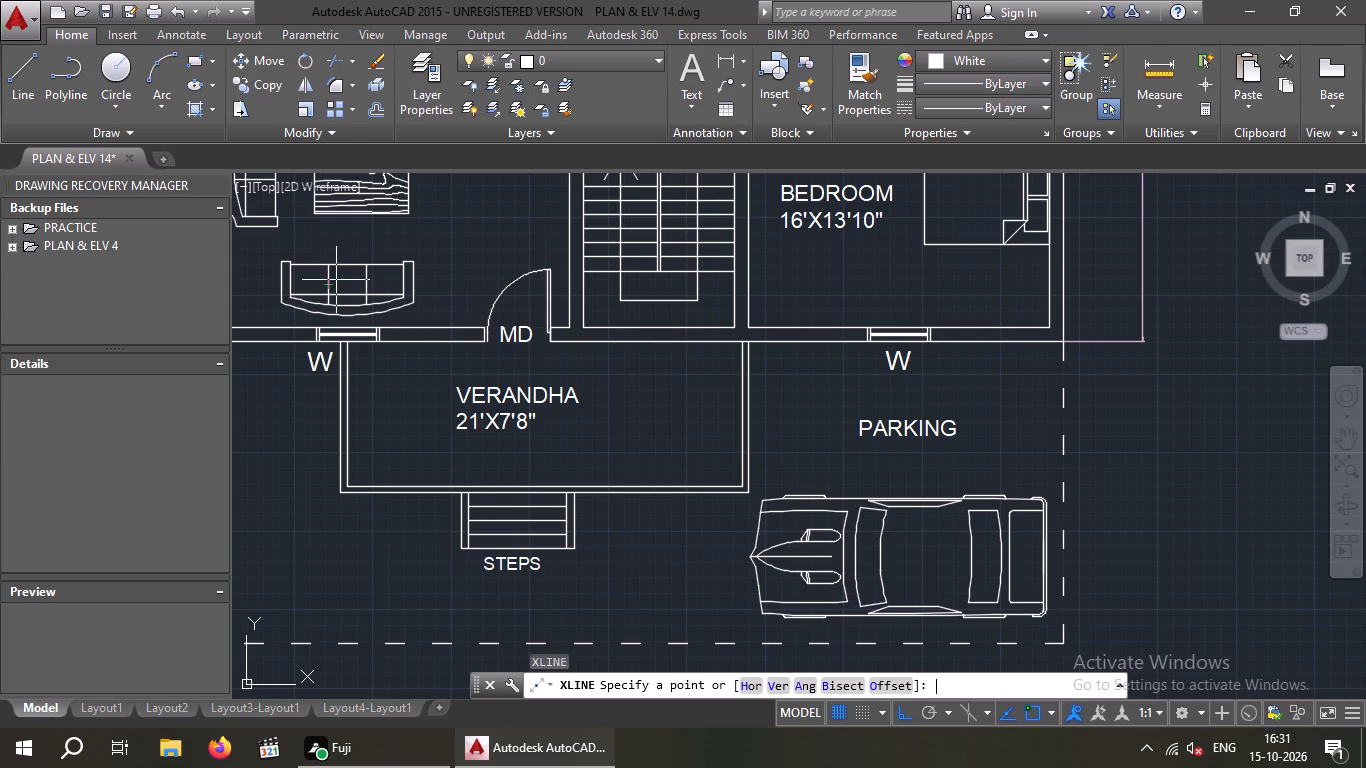
key("Return")
scroll(306, 361, "up", 2)
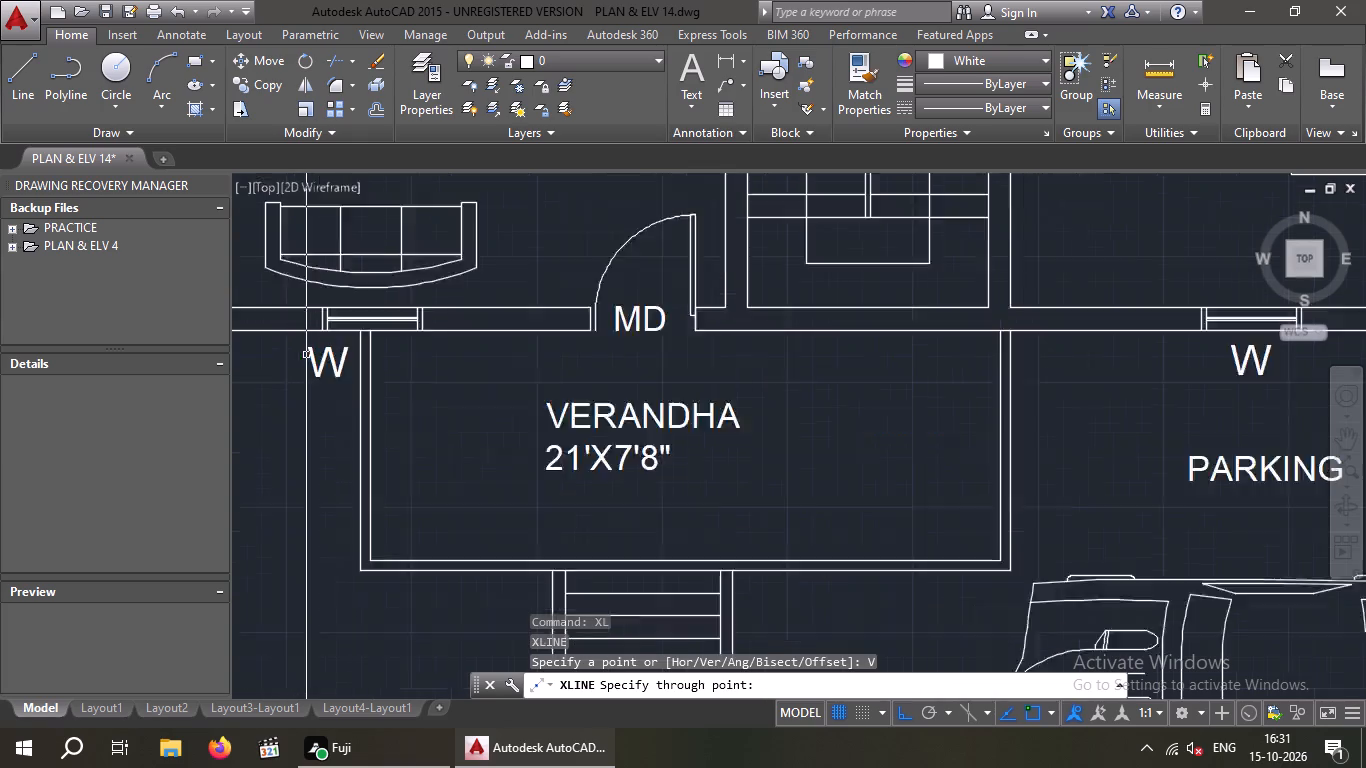
scroll(306, 354, "up", 1)
left_click(340, 293)
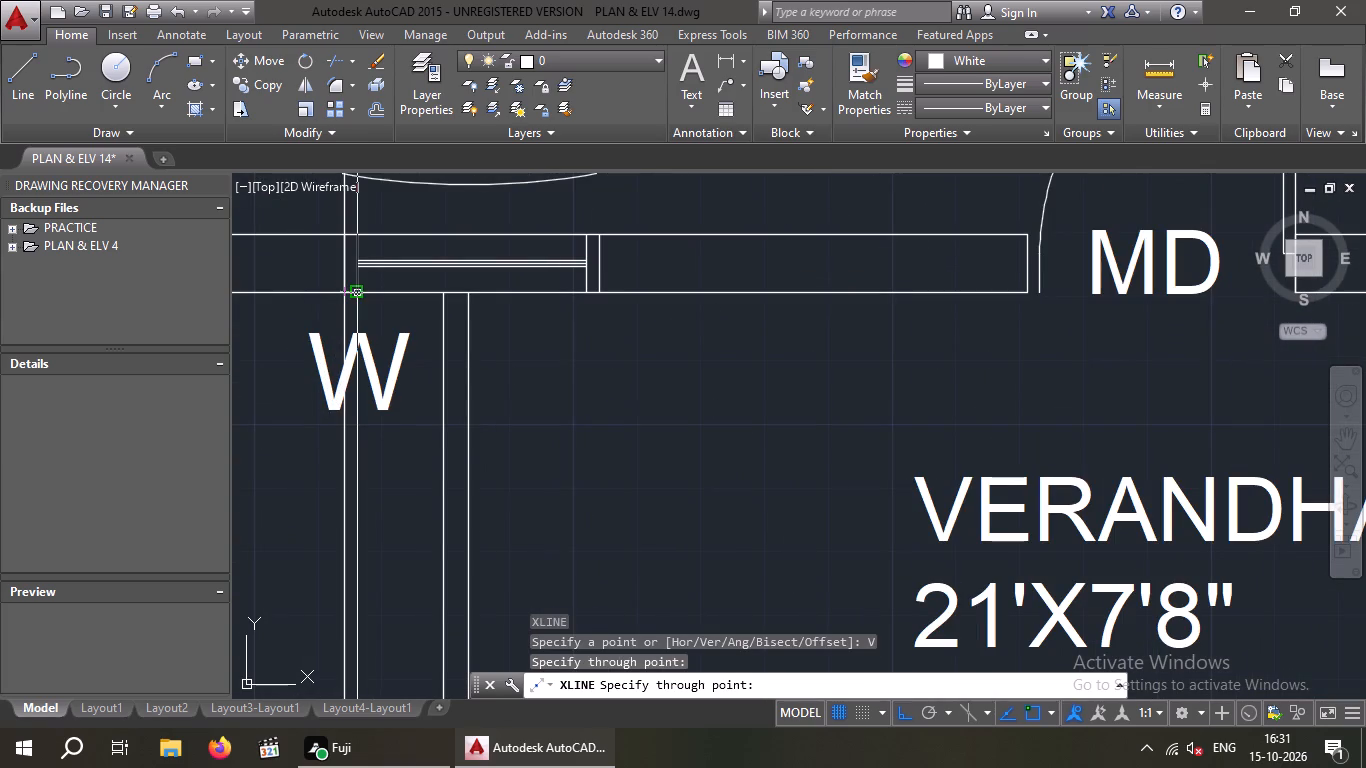
left_click(361, 295)
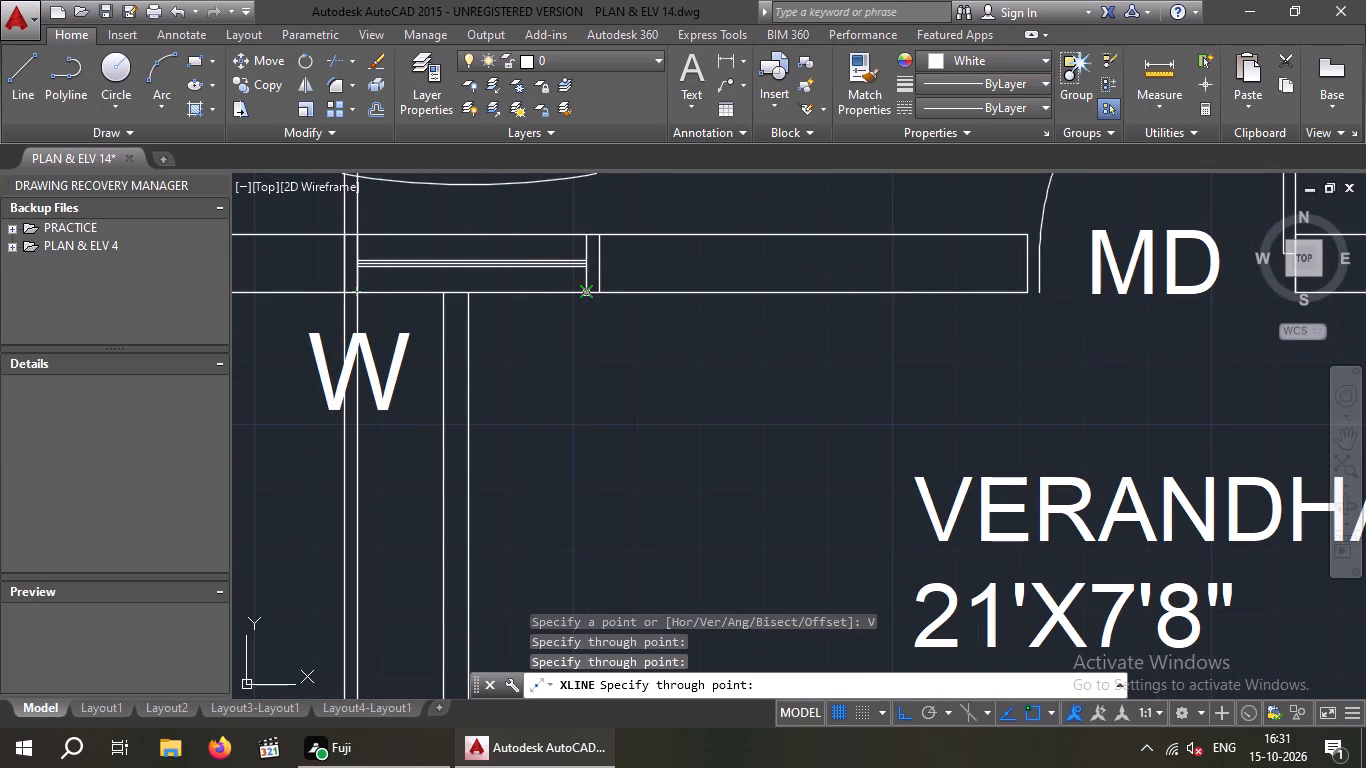
left_click(586, 291)
left_click(603, 293)
scroll(603, 310, "down", 2)
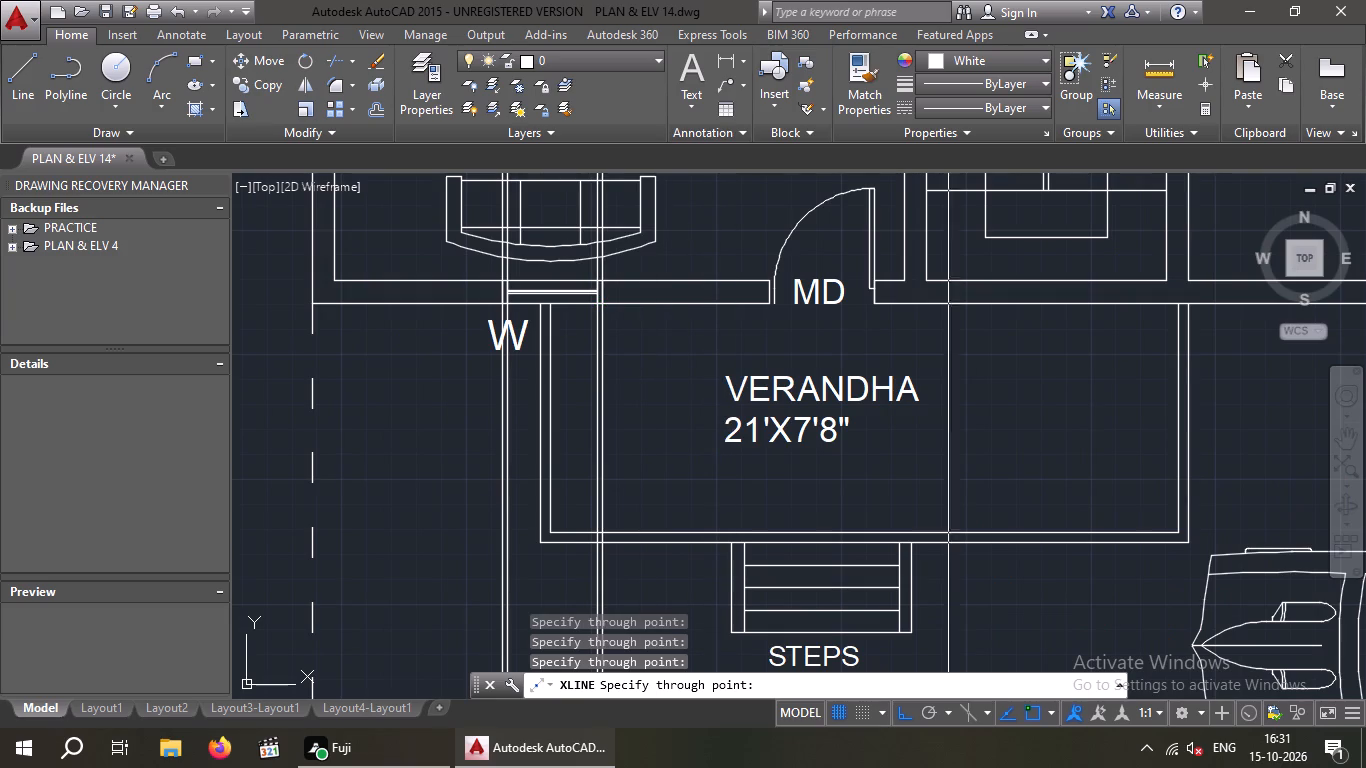
Draw vertical construction lines through the four frame edges of the bedroom's front window above the parking area.
middle_click_drag(1003, 396, 446, 365)
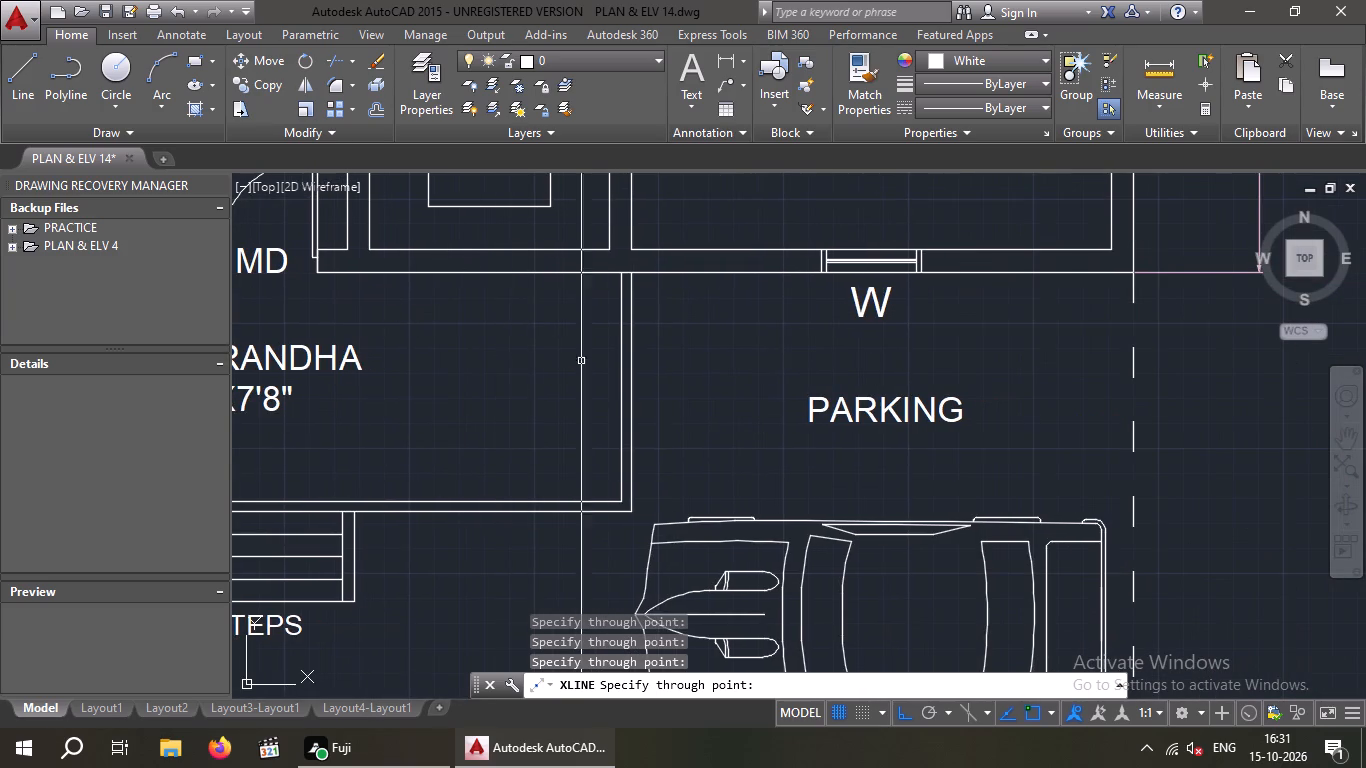
scroll(786, 328, "down", 1)
middle_click_drag(785, 327, 585, 368)
scroll(626, 346, "up", 3)
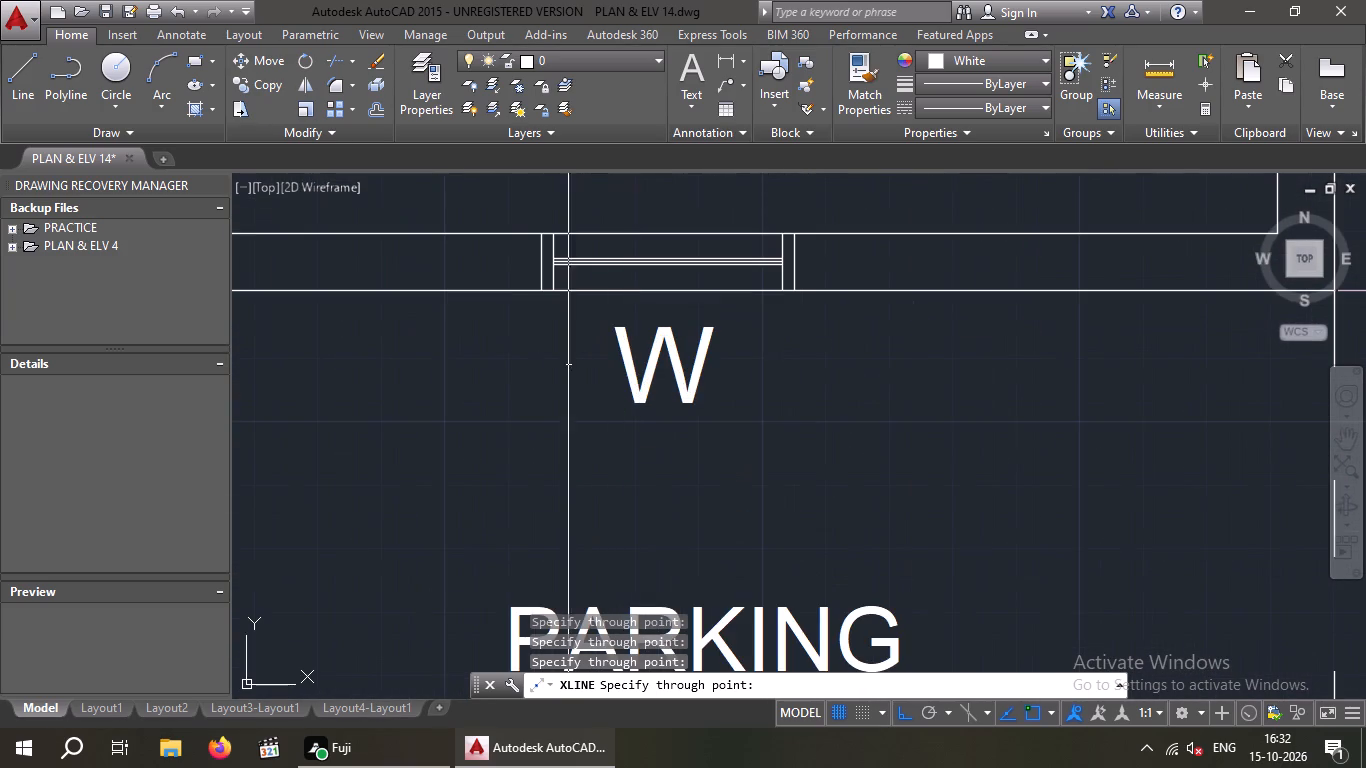
left_click(538, 289)
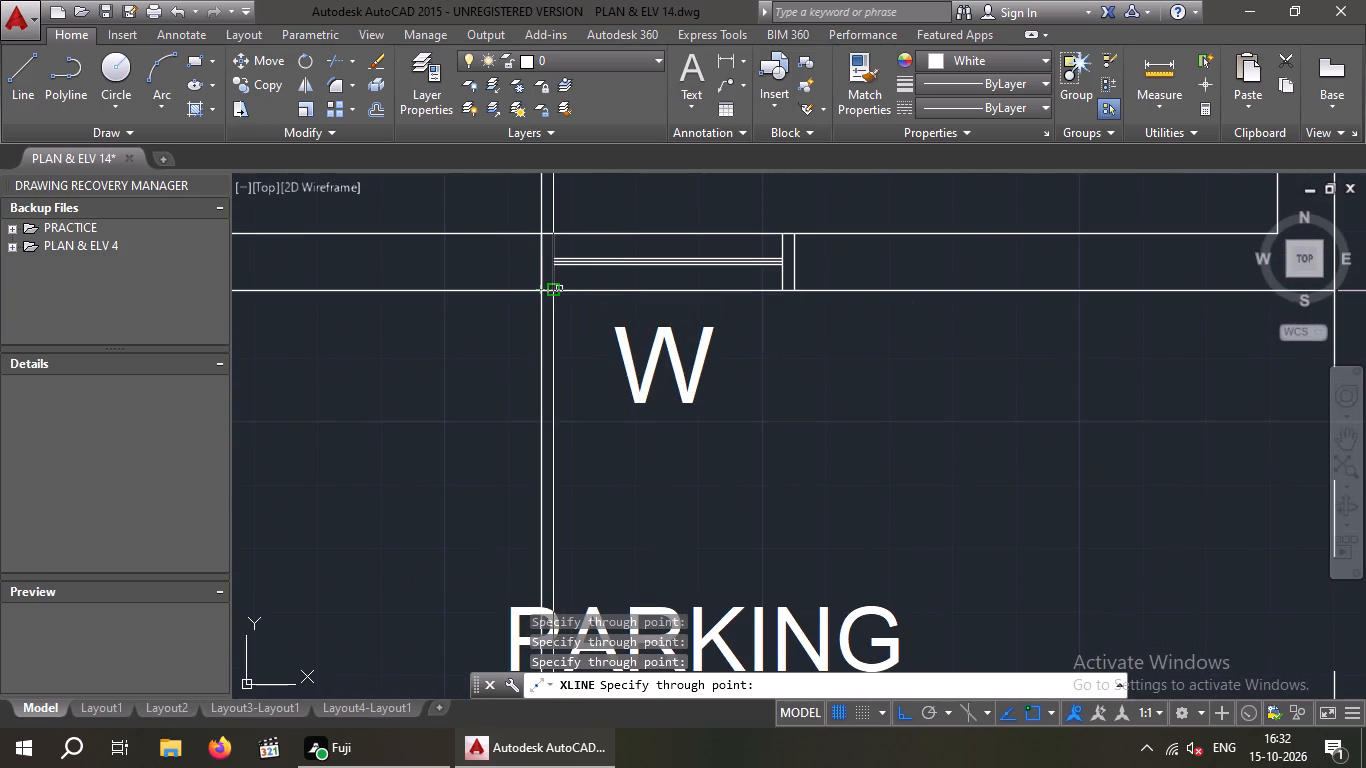
left_click(556, 289)
left_click(781, 290)
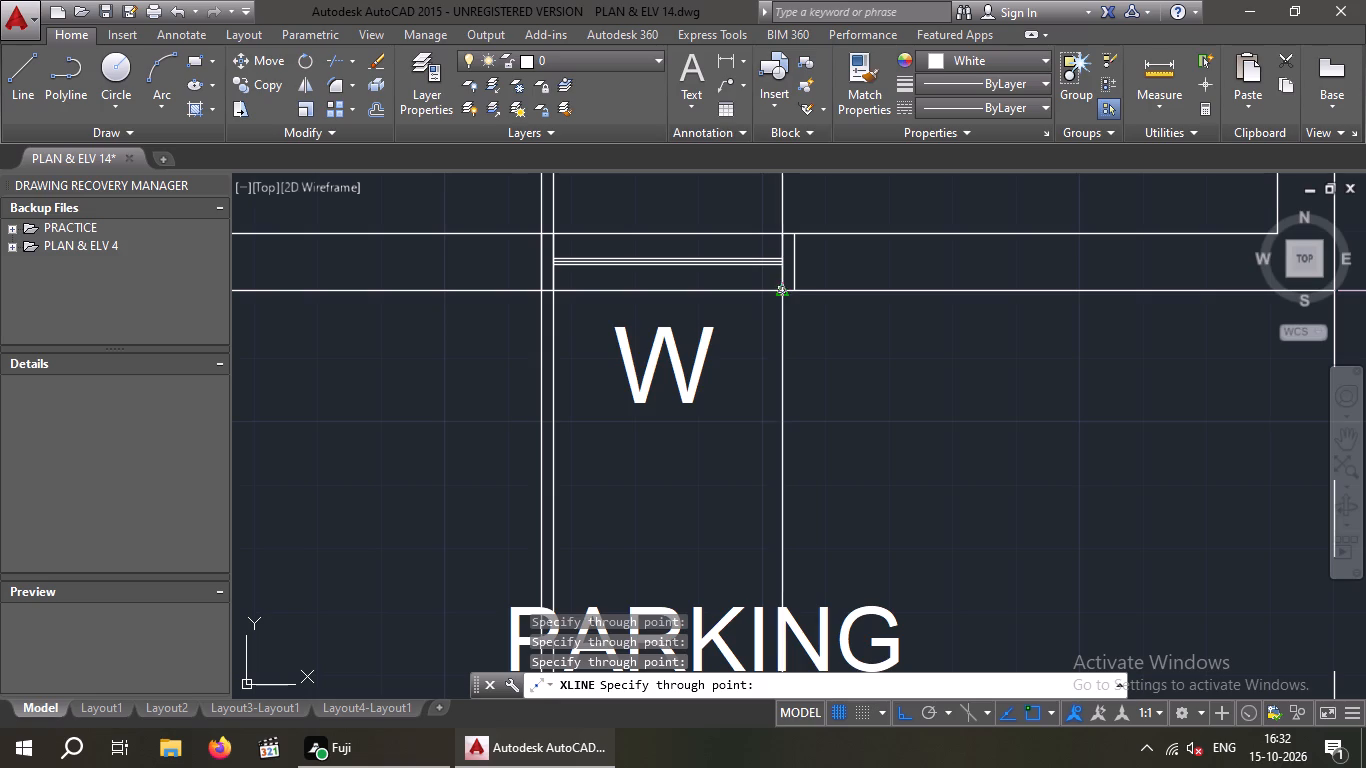
left_click(795, 293)
scroll(767, 357, "down", 4)
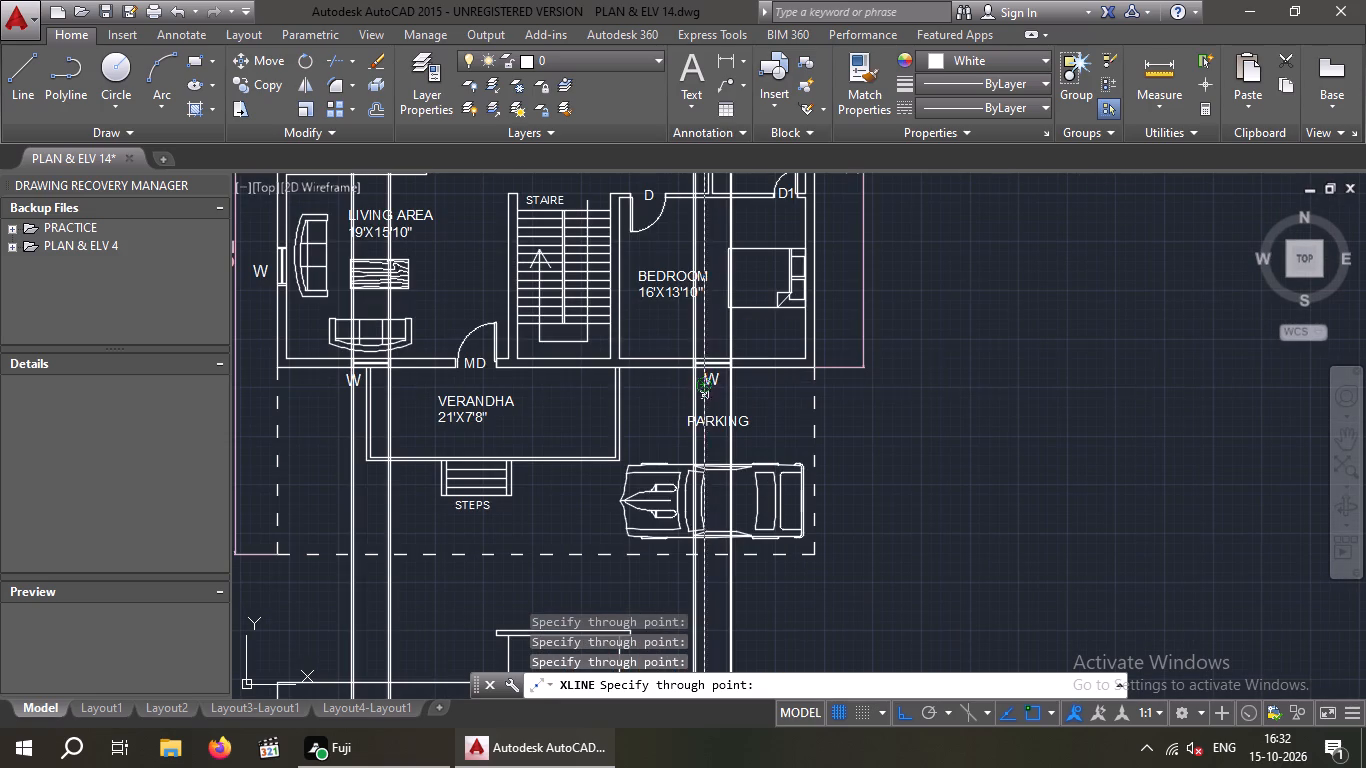
key("Escape")
key("Escape")
Draw the living area window's head line in the elevation, level with the door top, between its outermost projection lines.
middle_click_drag(541, 410, 544, 335)
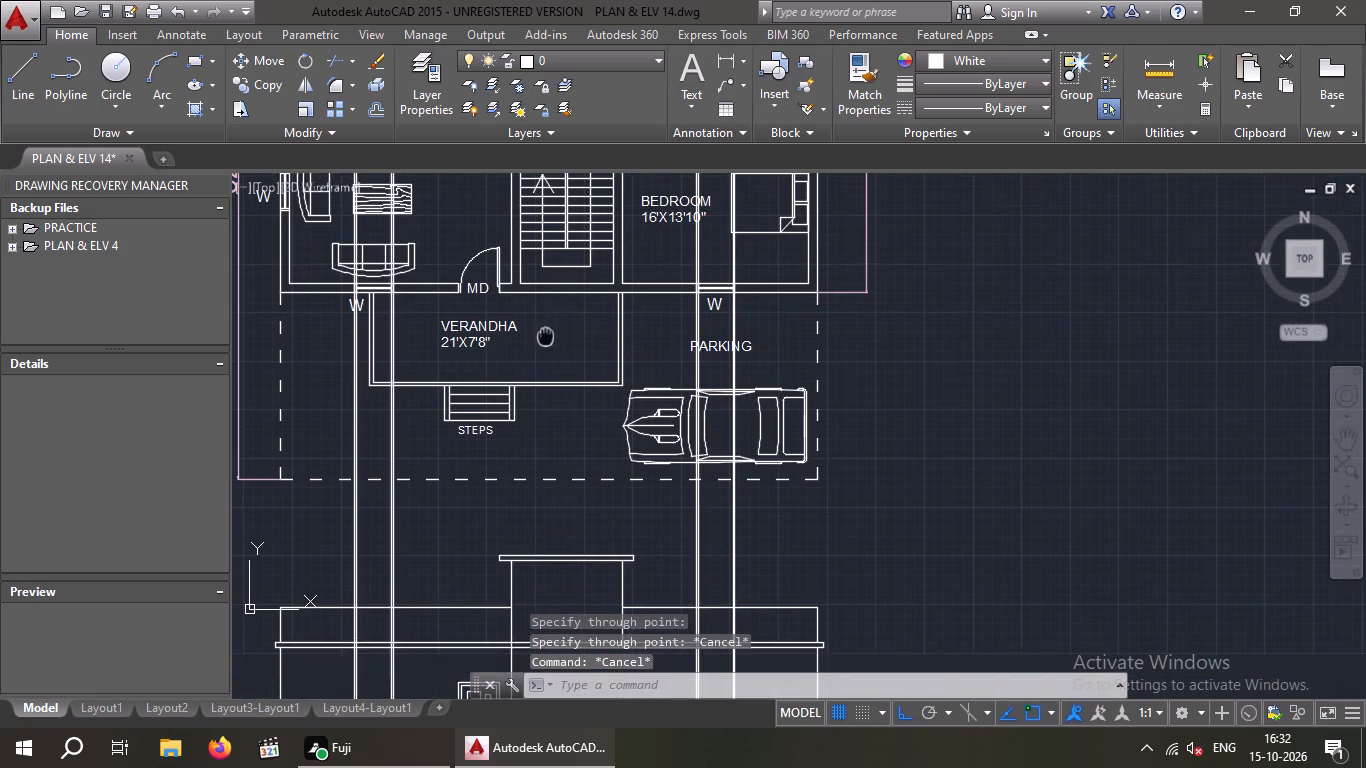
scroll(557, 402, "down", 2)
middle_click_drag(461, 519, 443, 441)
scroll(474, 460, "up", 3)
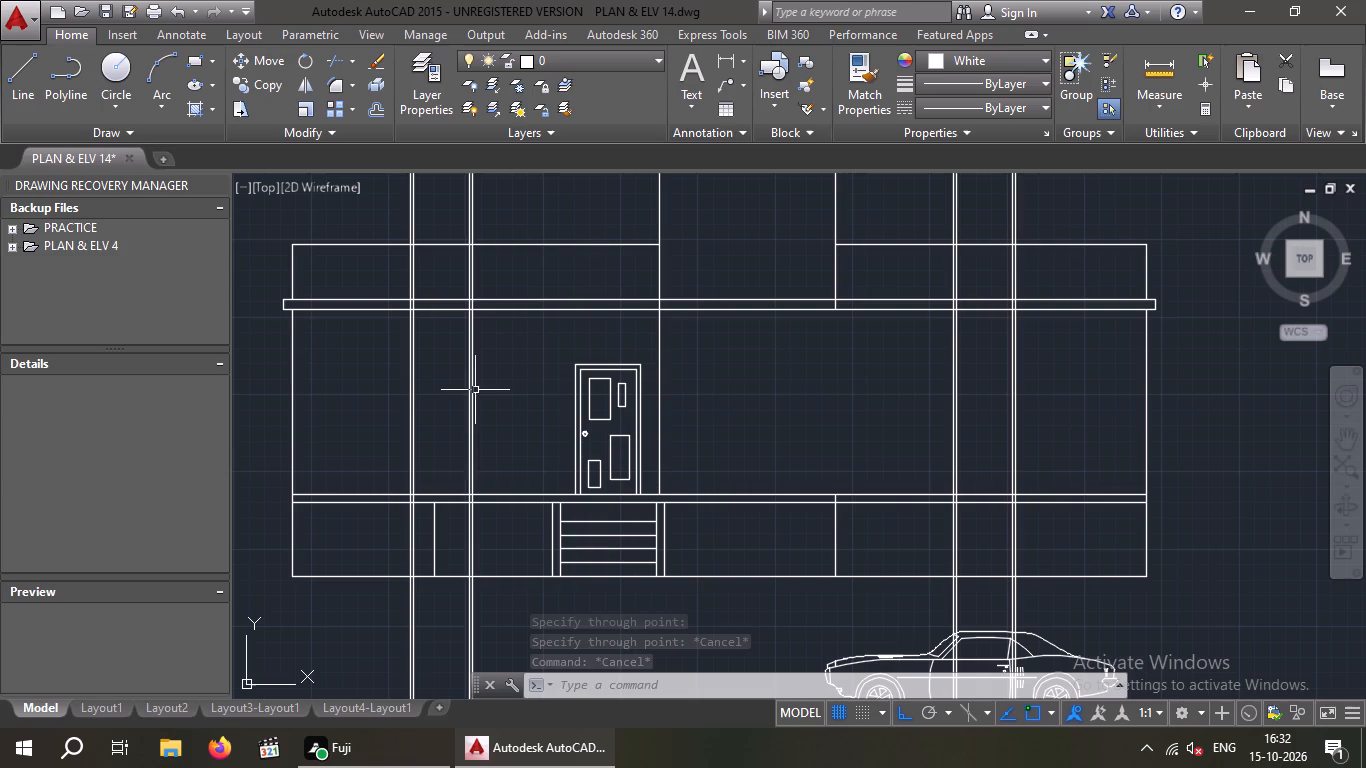
left_click(13, 73)
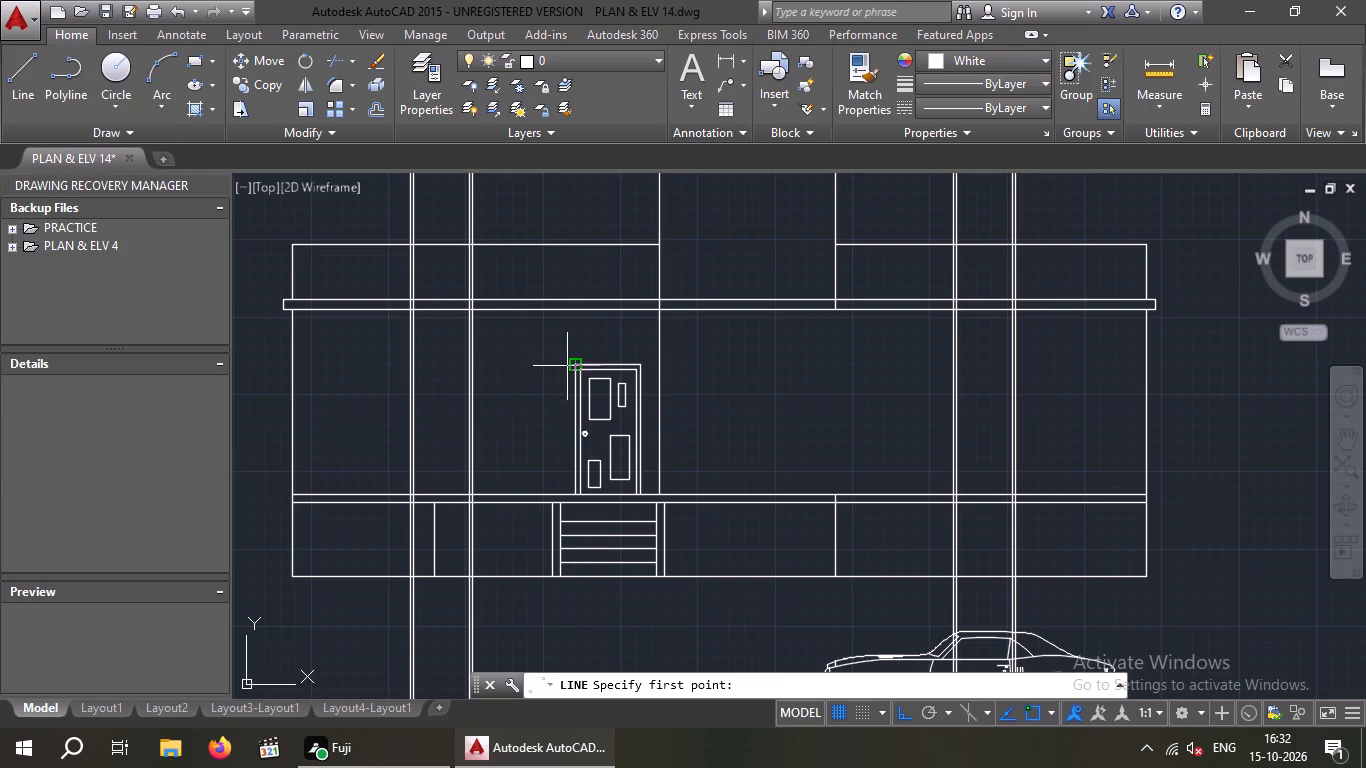
scroll(567, 360, "up", 2)
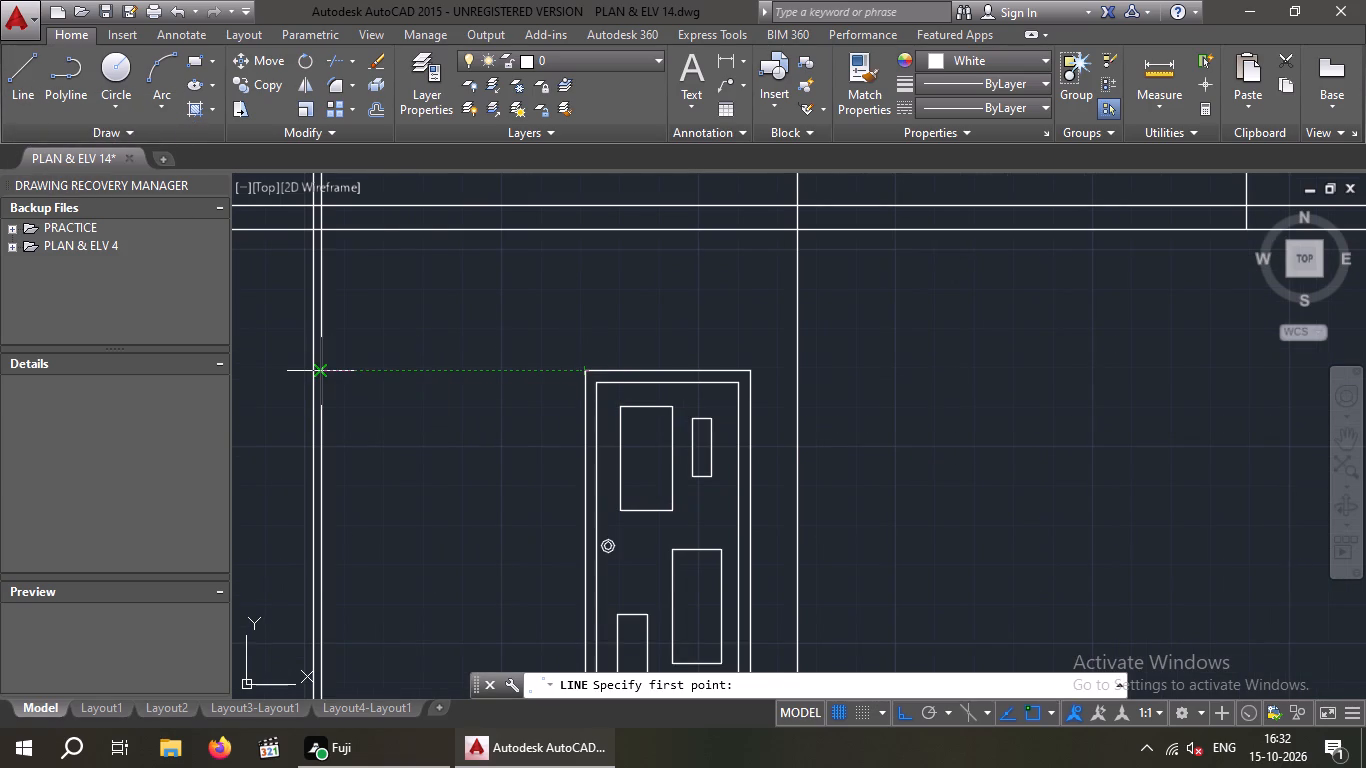
left_click(321, 372)
scroll(339, 372, "down", 1)
middle_click_drag(247, 378, 418, 378)
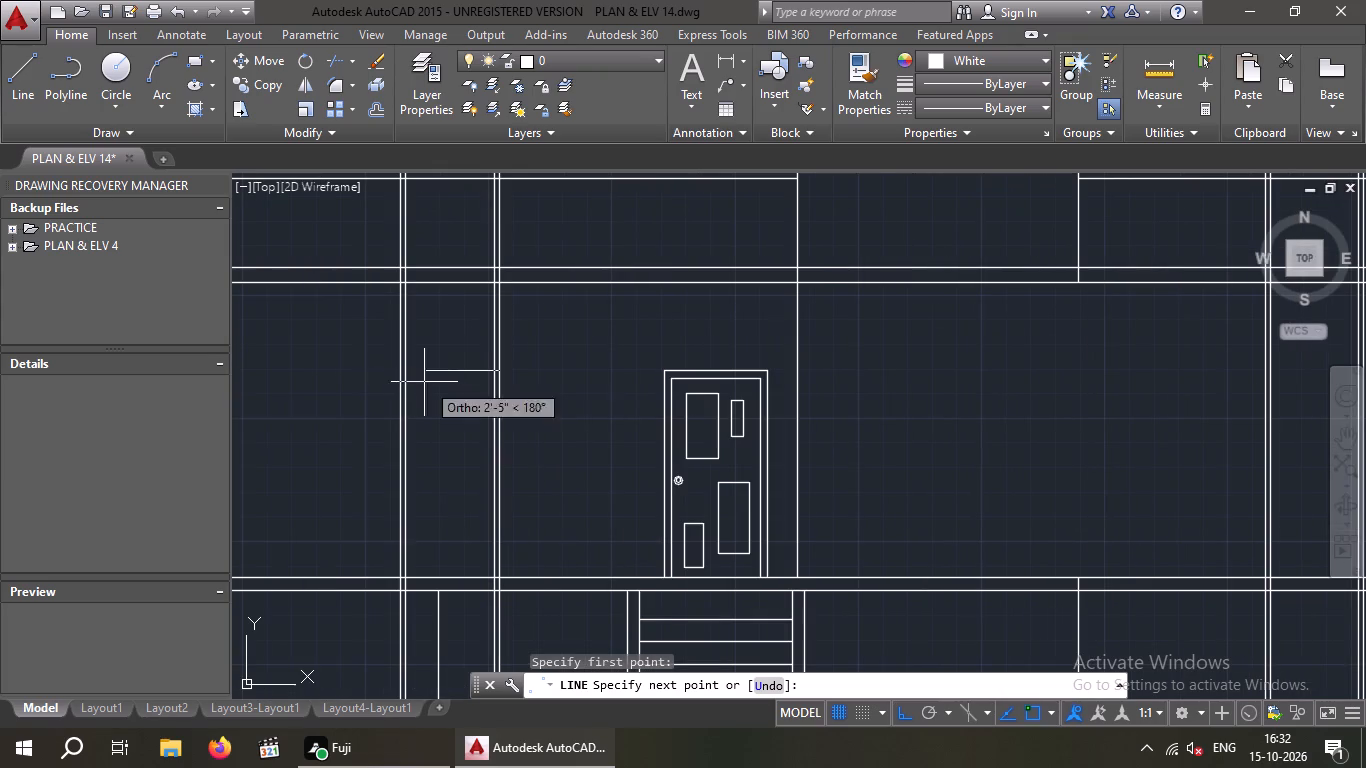
scroll(389, 372, "up", 2)
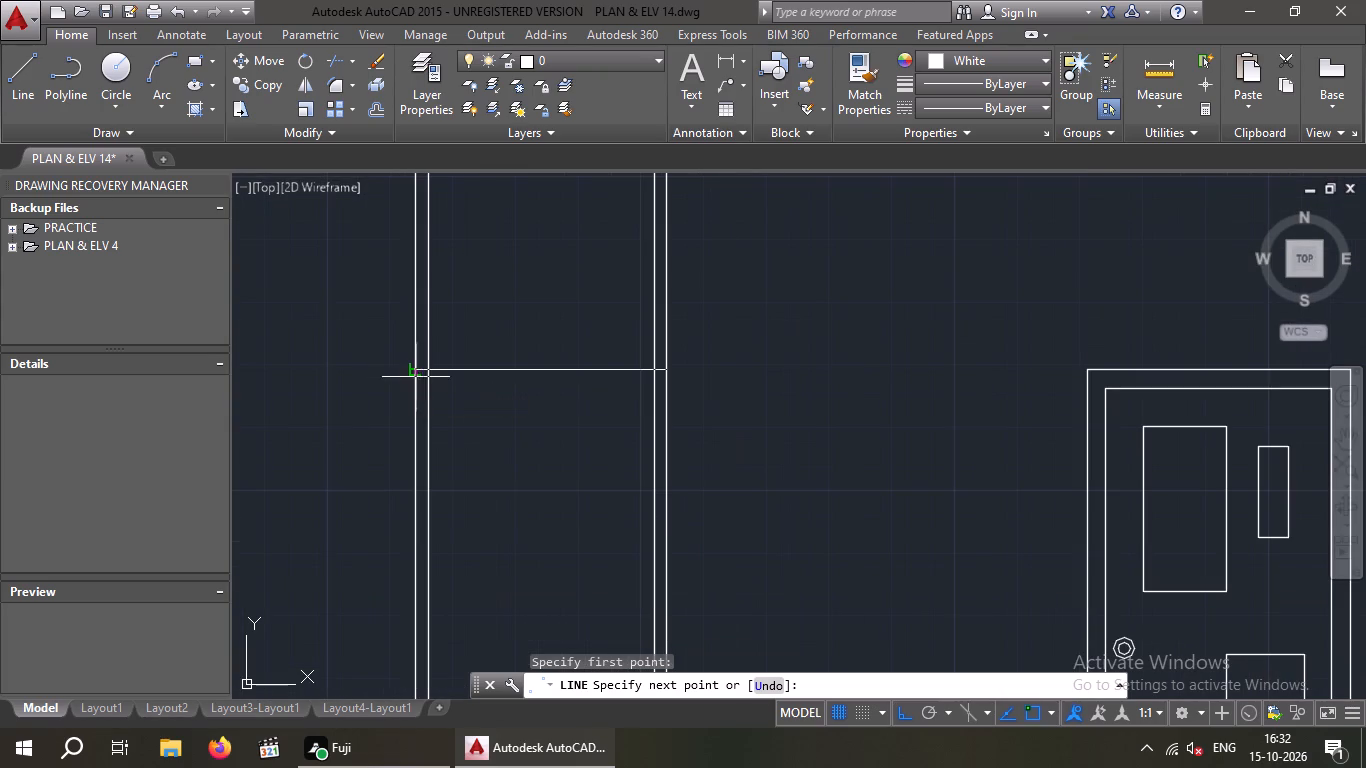
left_click(409, 373)
scroll(422, 383, "down", 1)
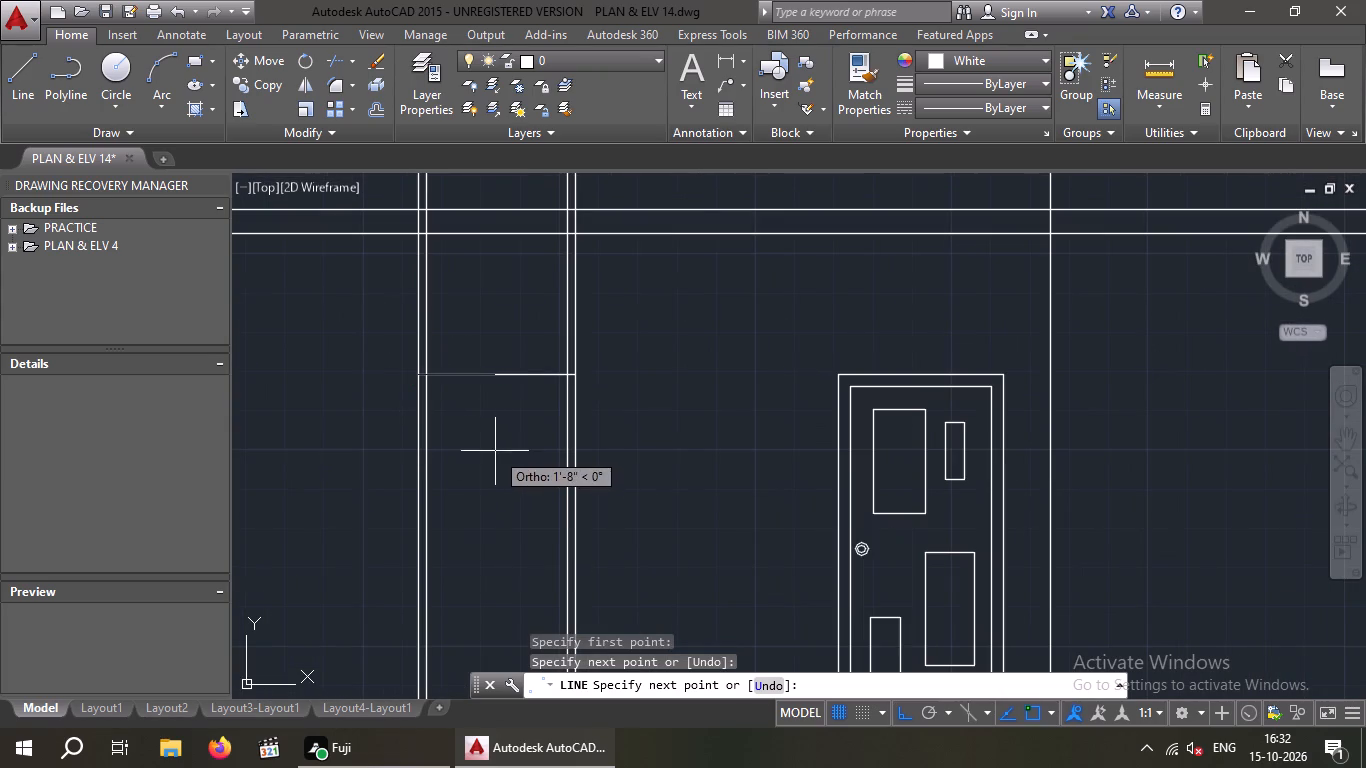
key("space")
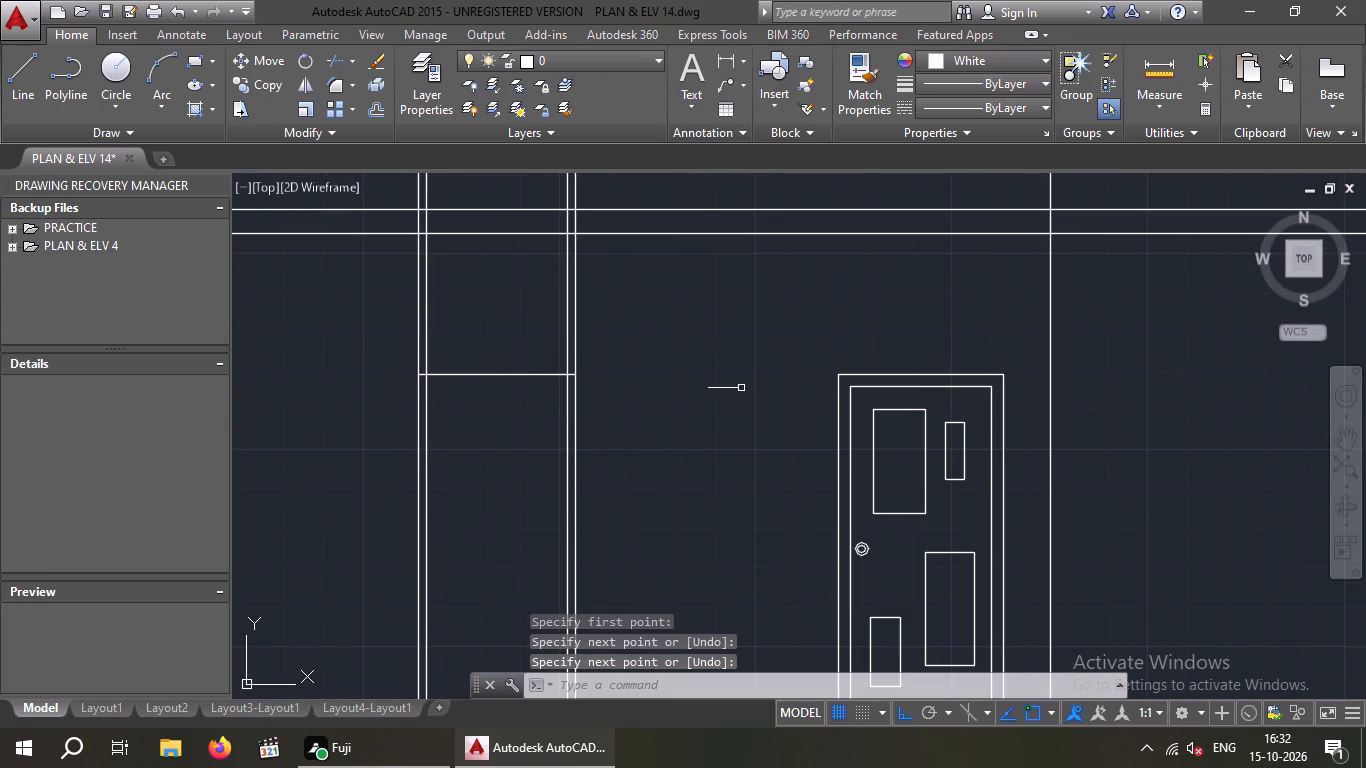
Draw the bedroom window's head line level with the door top, between its outermost projection lines.
key("space")
middle_click_drag(736, 396, 402, 410)
scroll(344, 409, "down", 1)
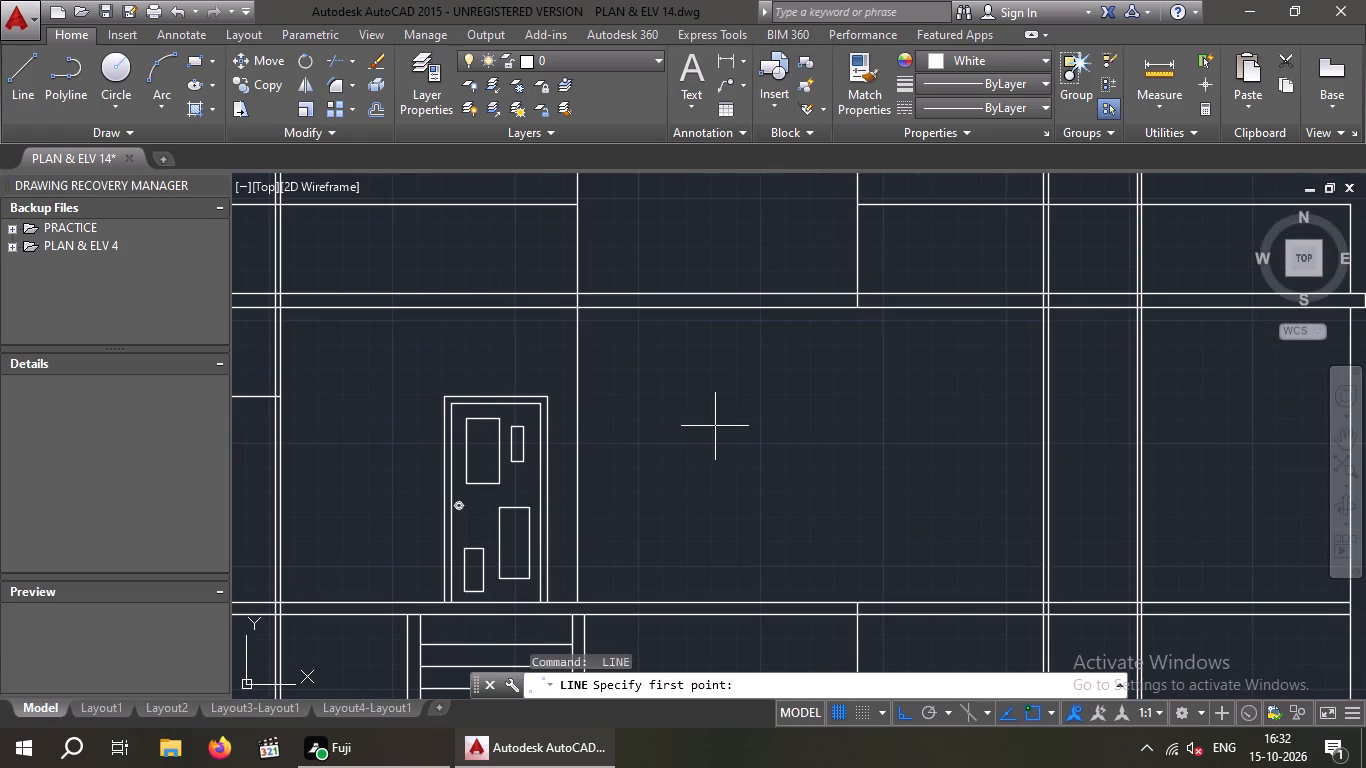
middle_click_drag(715, 425, 622, 439)
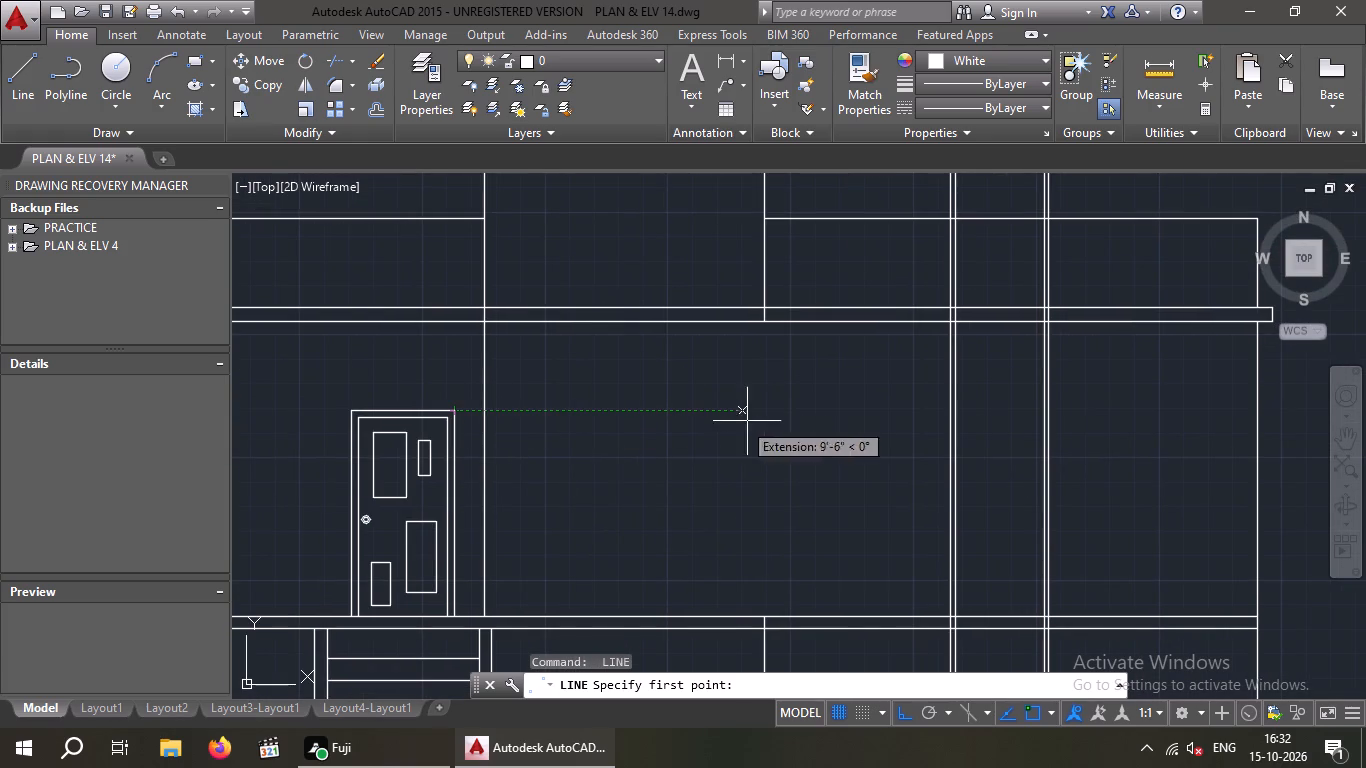
left_click(949, 411)
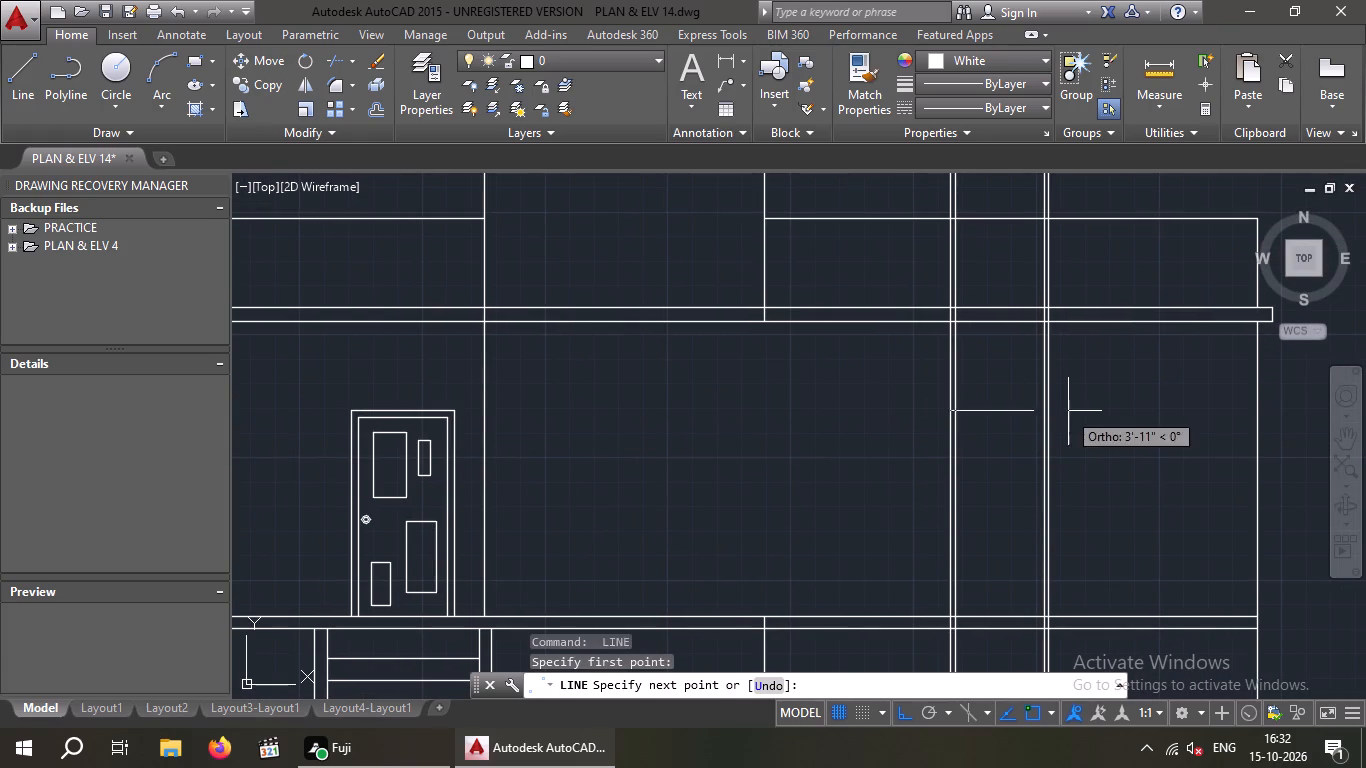
scroll(1049, 414, "up", 2)
left_click(1046, 404)
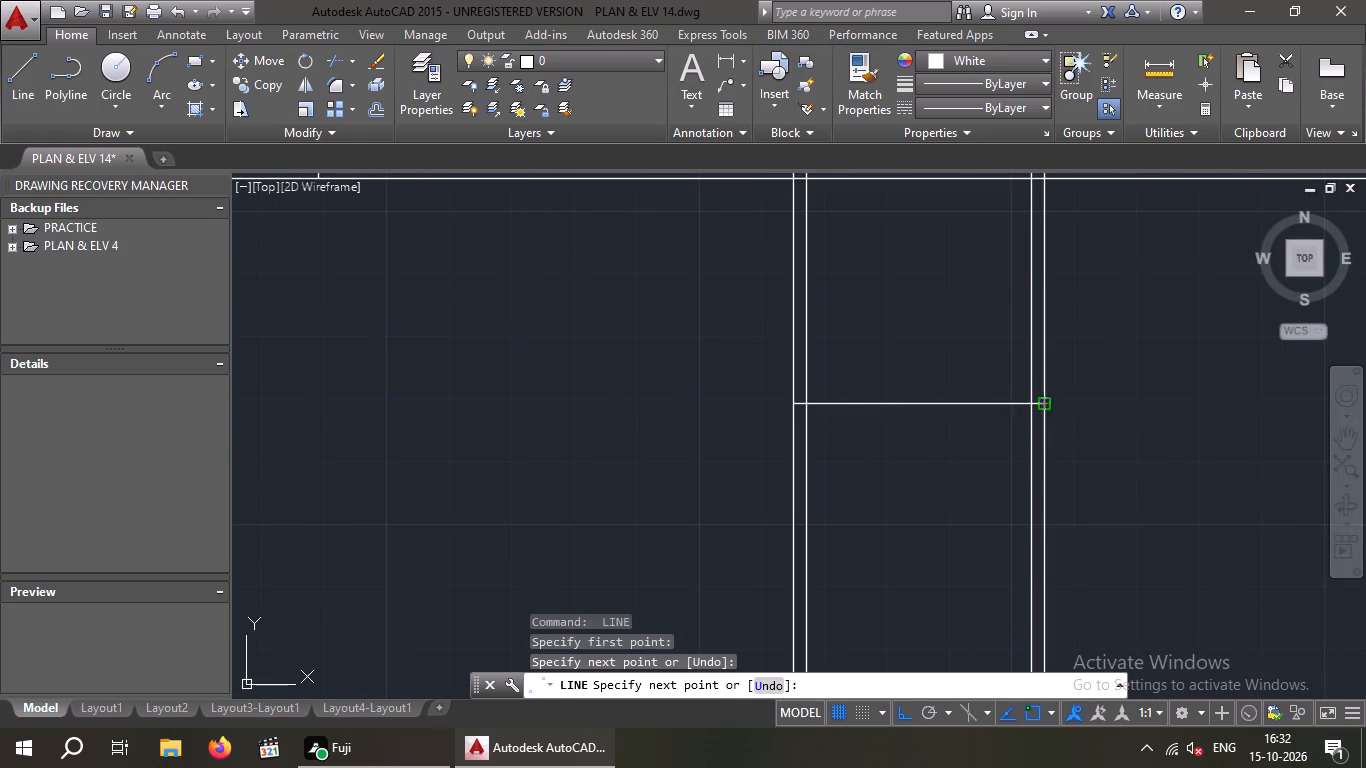
scroll(1016, 448, "down", 2)
key("Escape")
key("Escape")
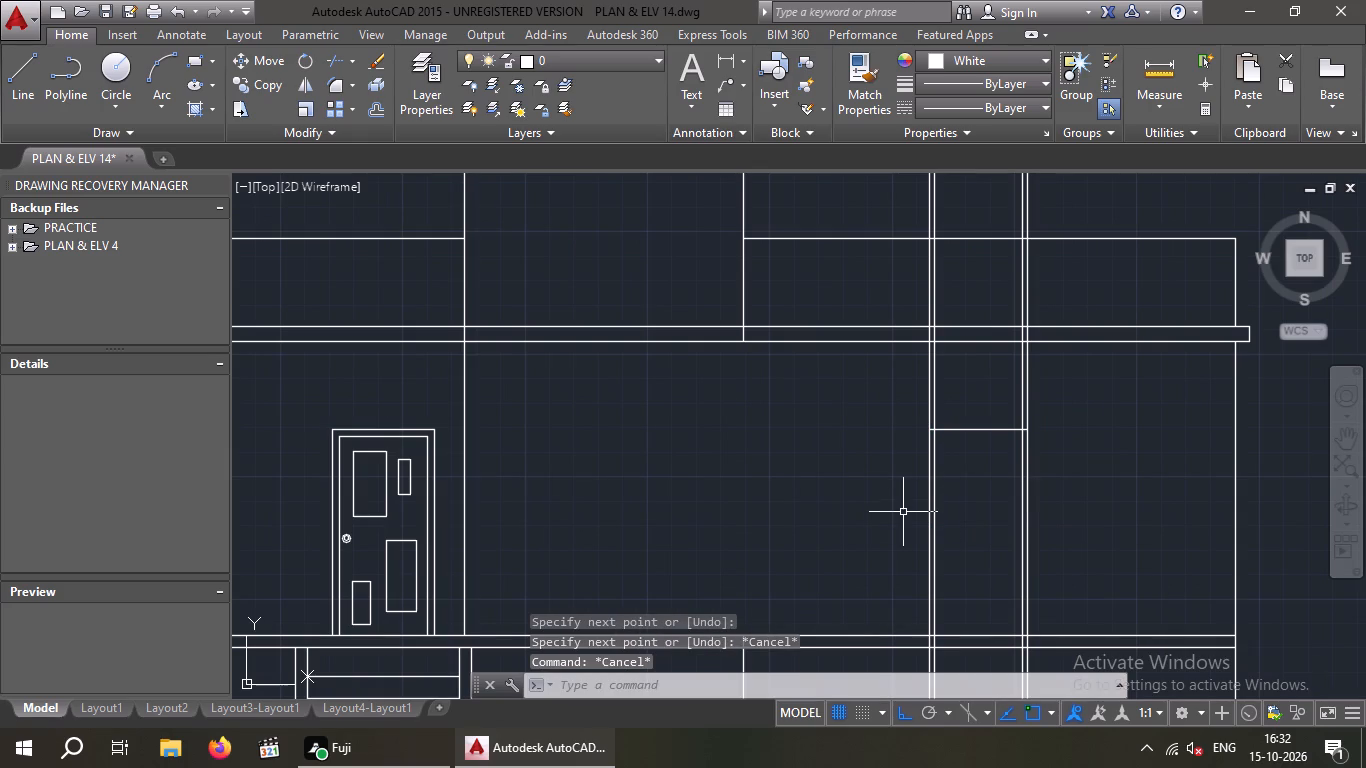
Trim the bedroom window's projection lines above its head line, using all objects as cutting edges.
key("t")
key("r")
key("space")
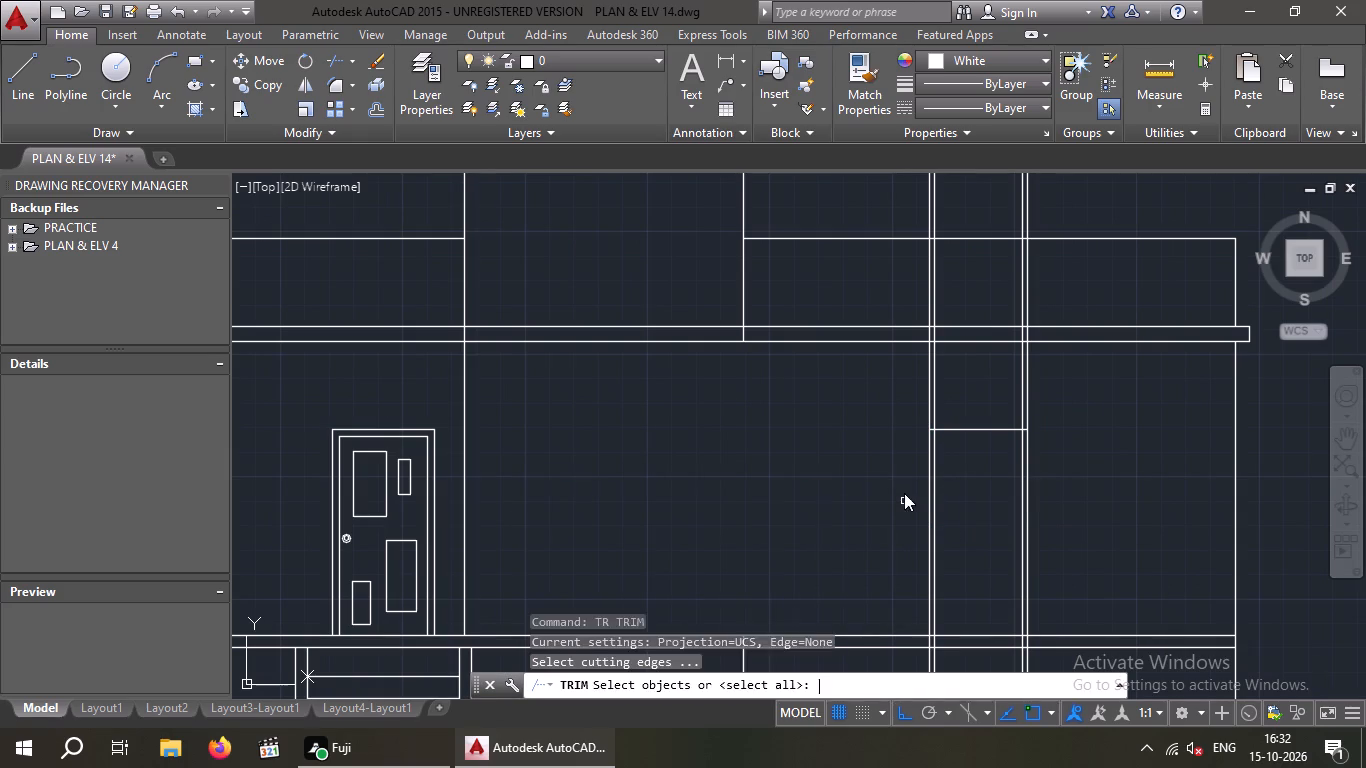
key("space")
scroll(904, 493, "down", 1)
scroll(904, 493, "up", 1)
middle_click_drag(918, 490, 1080, 455)
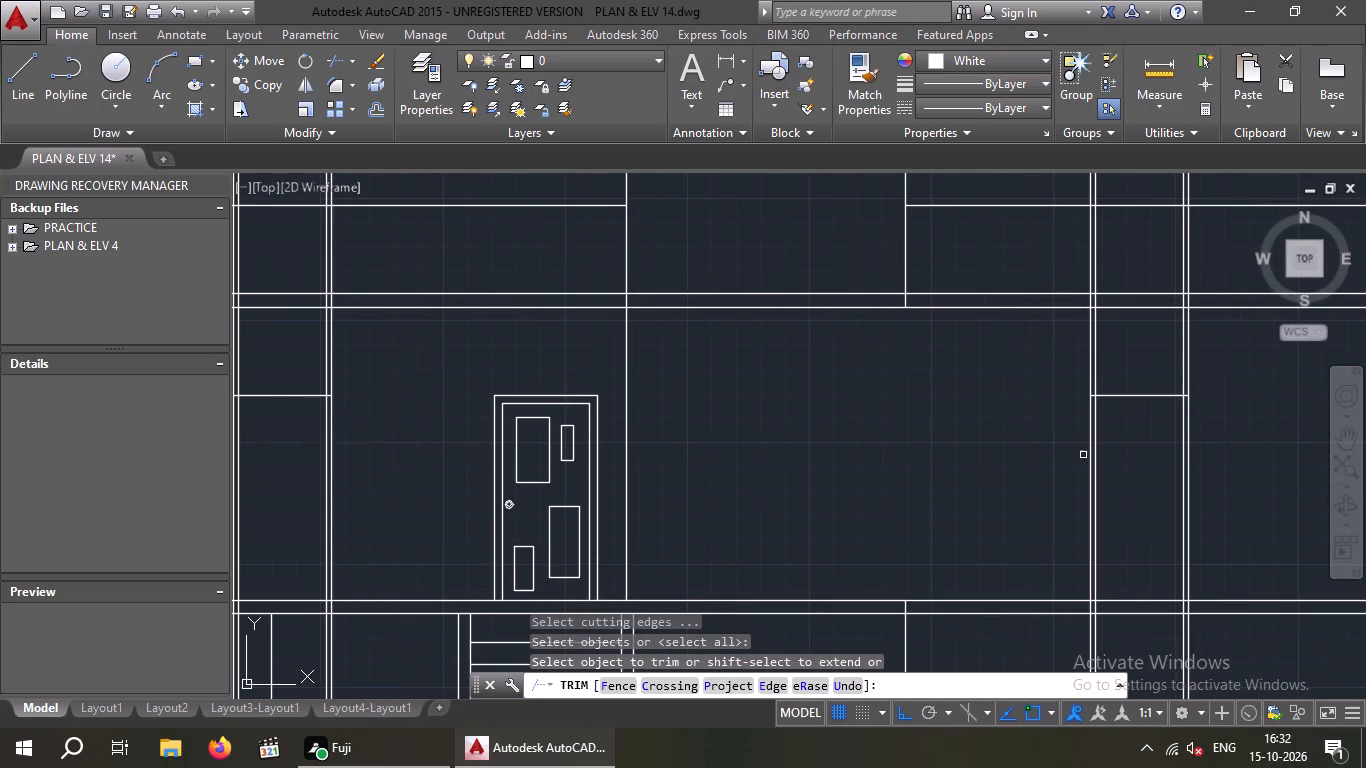
middle_click_drag(1001, 467, 864, 347)
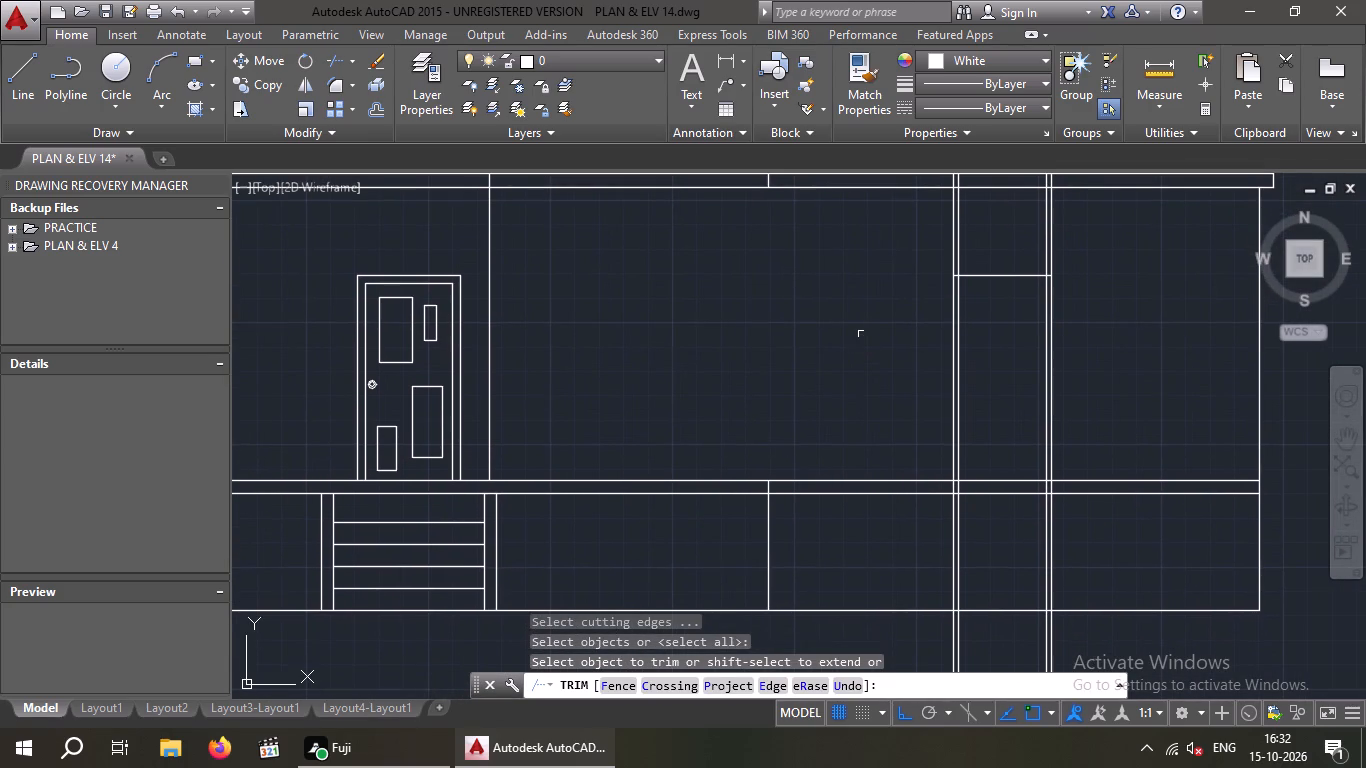
middle_click_drag(876, 321, 874, 305)
left_click_drag(1071, 203, 1010, 231)
left_click(929, 235)
Trim the living area window's projection lines above its head line.
scroll(874, 287, "down", 3)
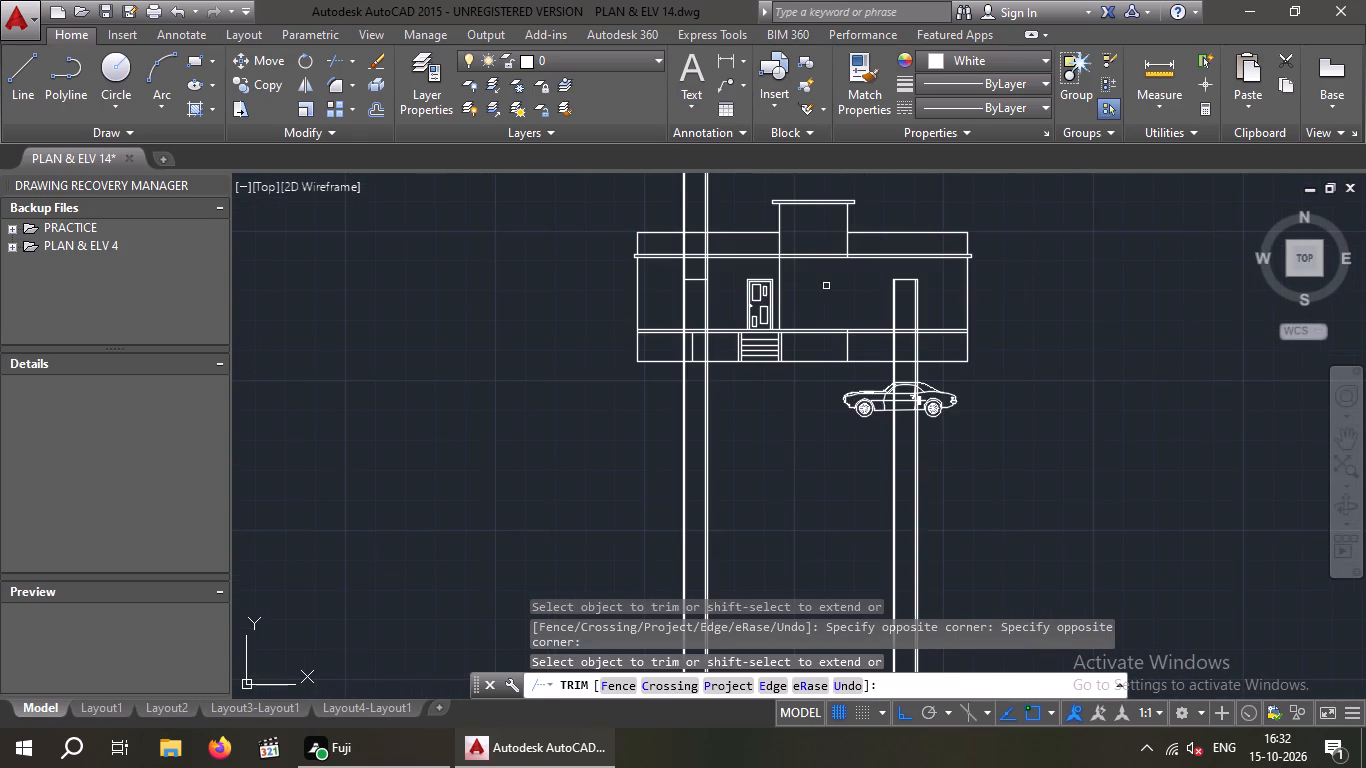
middle_click_drag(824, 285, 936, 299)
scroll(827, 282, "up", 3)
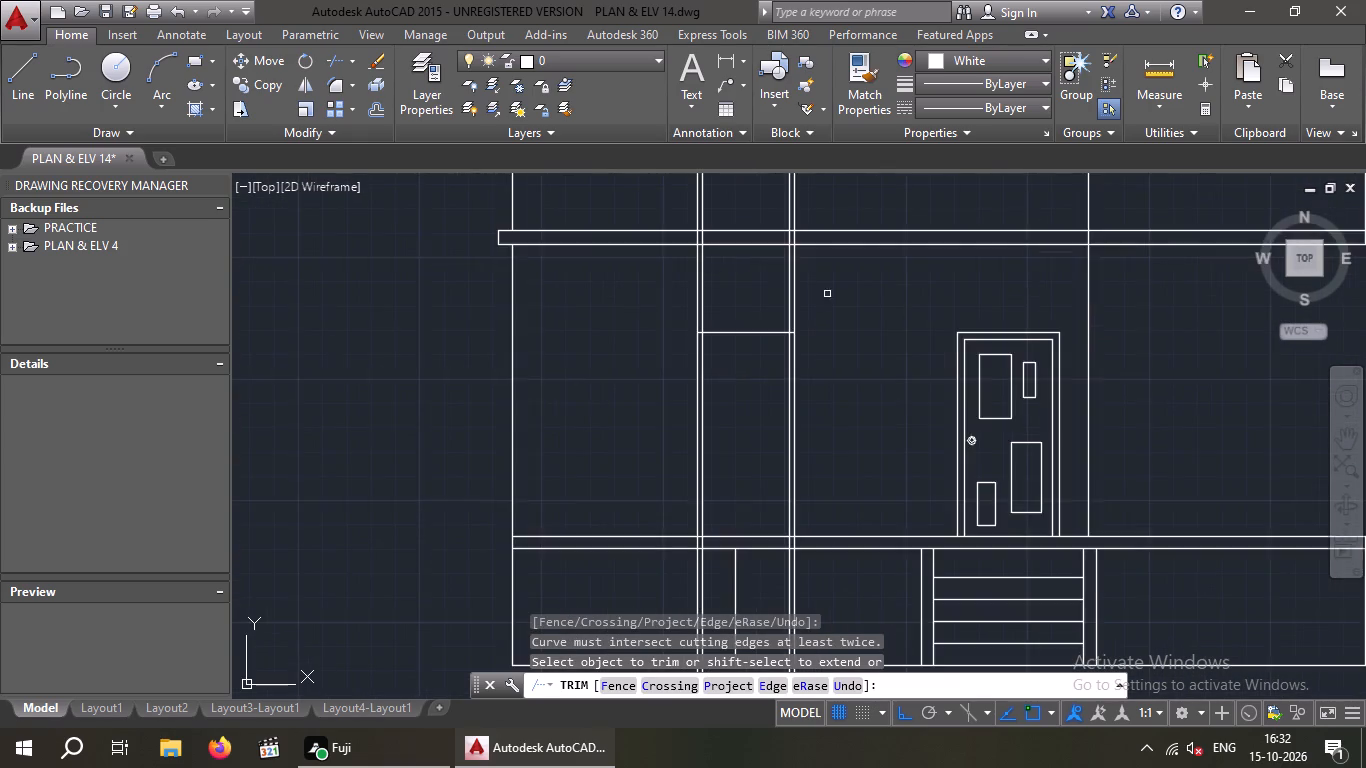
scroll(826, 295, "up", 2)
middle_click(824, 303)
left_click_drag(859, 266, 733, 278)
left_click(413, 279)
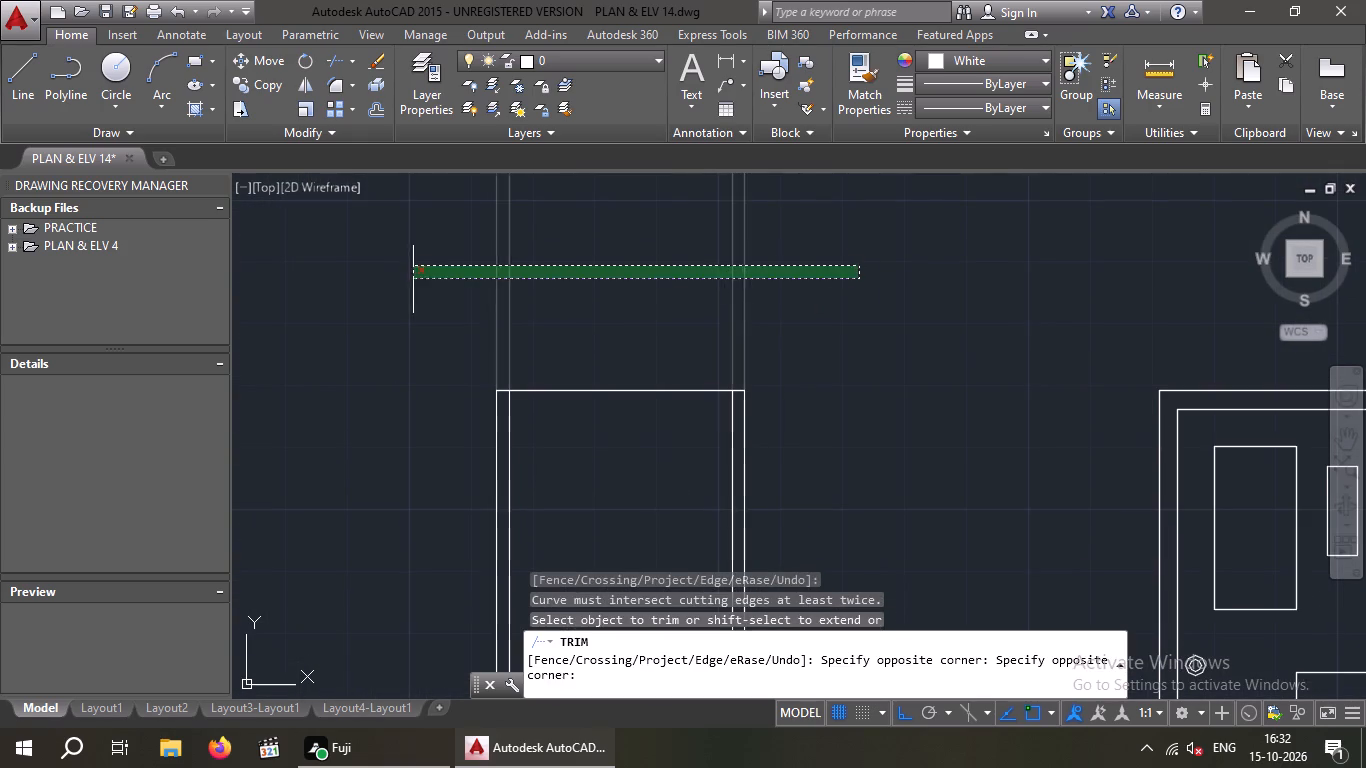
scroll(643, 284, "down", 3)
middle_click_drag(706, 308, 701, 282)
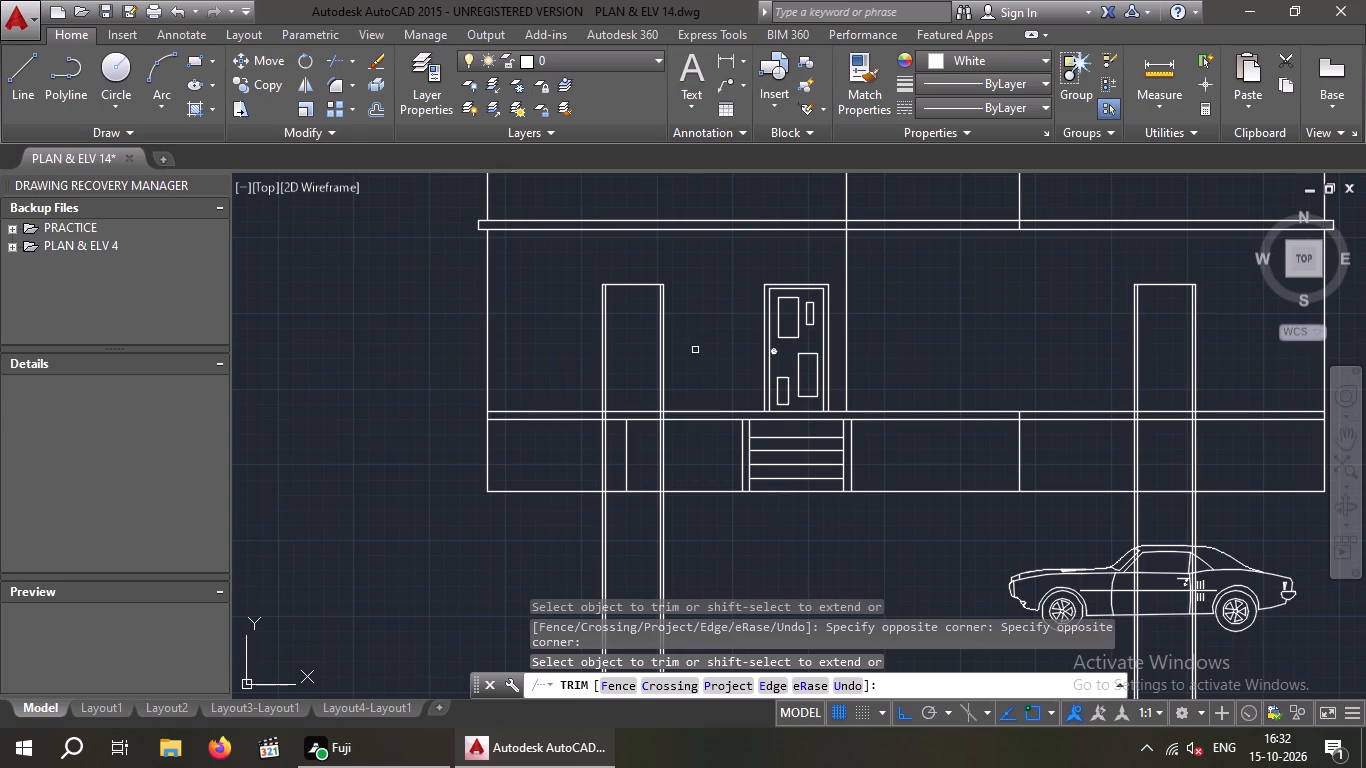
key("Escape")
key("Escape")
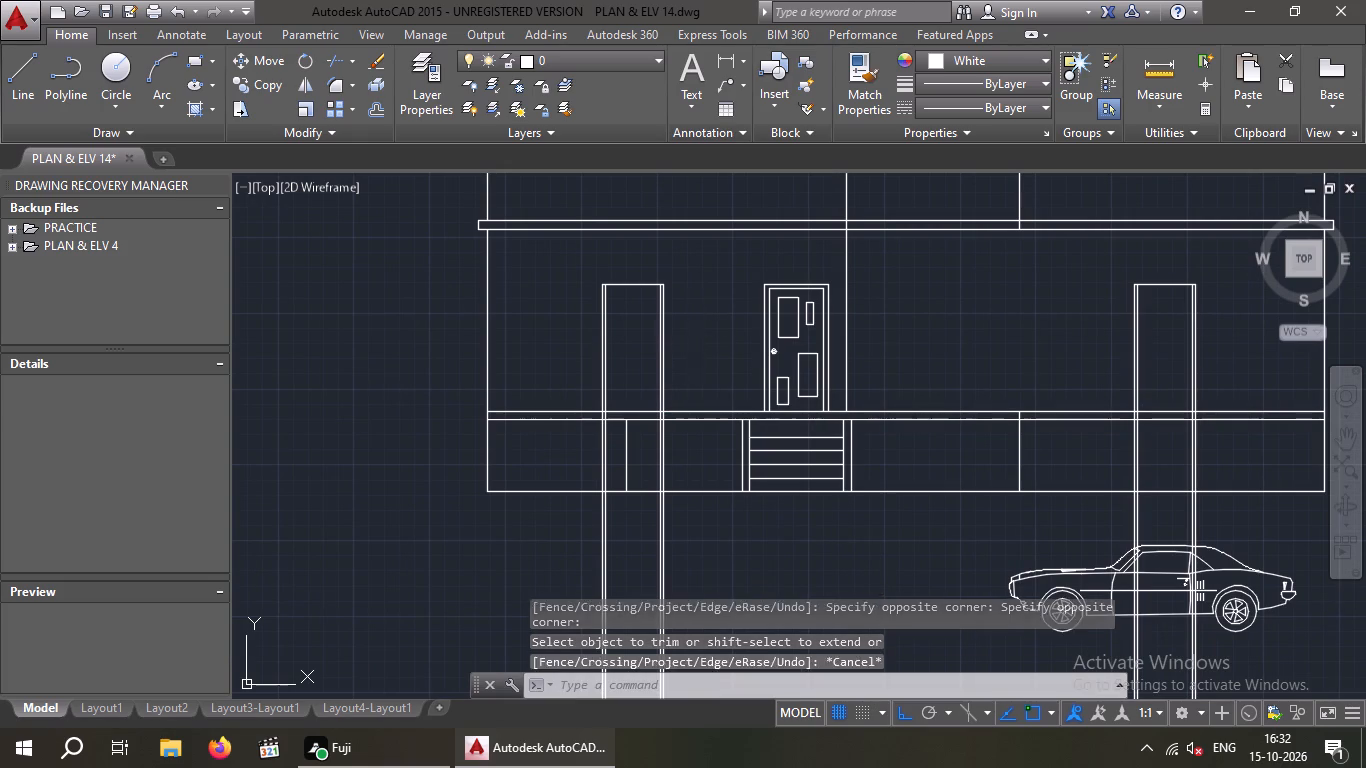
Offset the head lines of both elevation windows 3' downward to form their sill lines.
scroll(634, 282, "up", 2)
key("o")
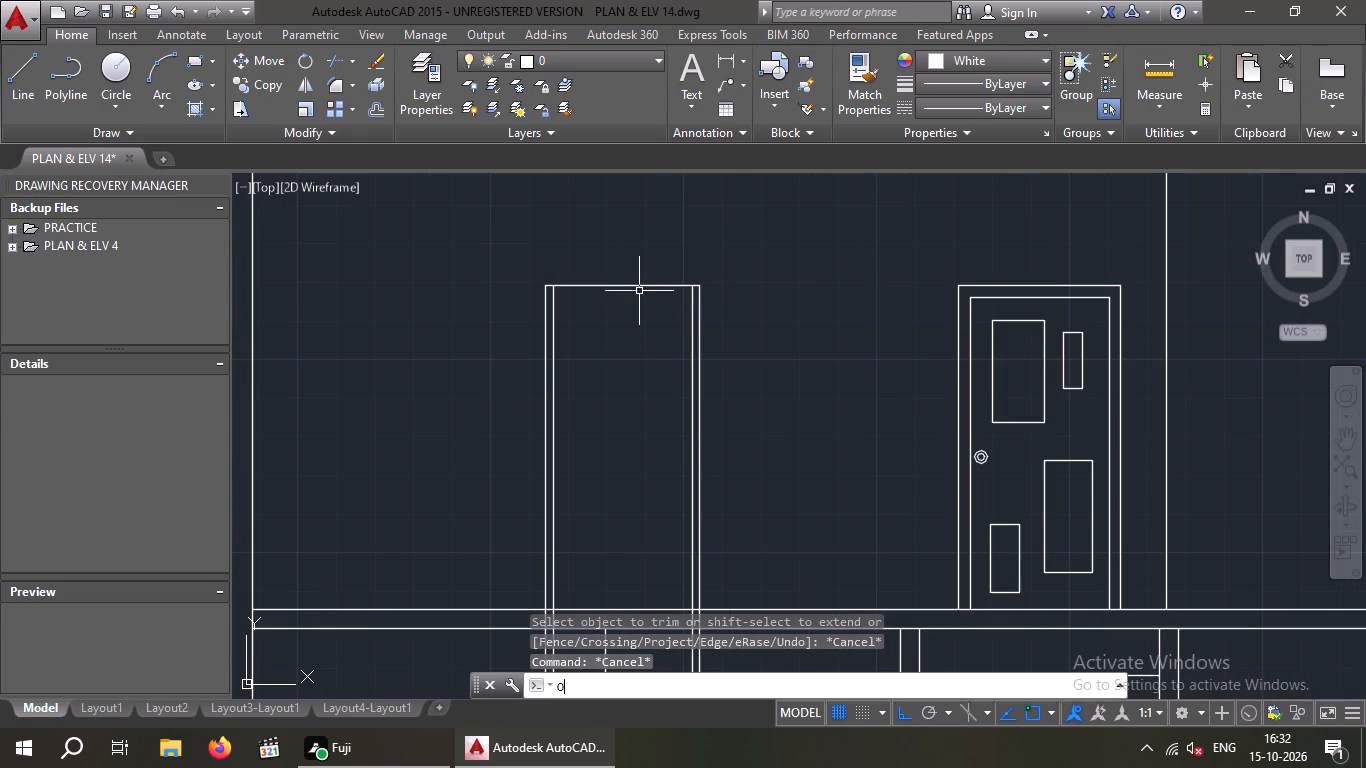
key("Return")
key("3")
key("apostrophe")
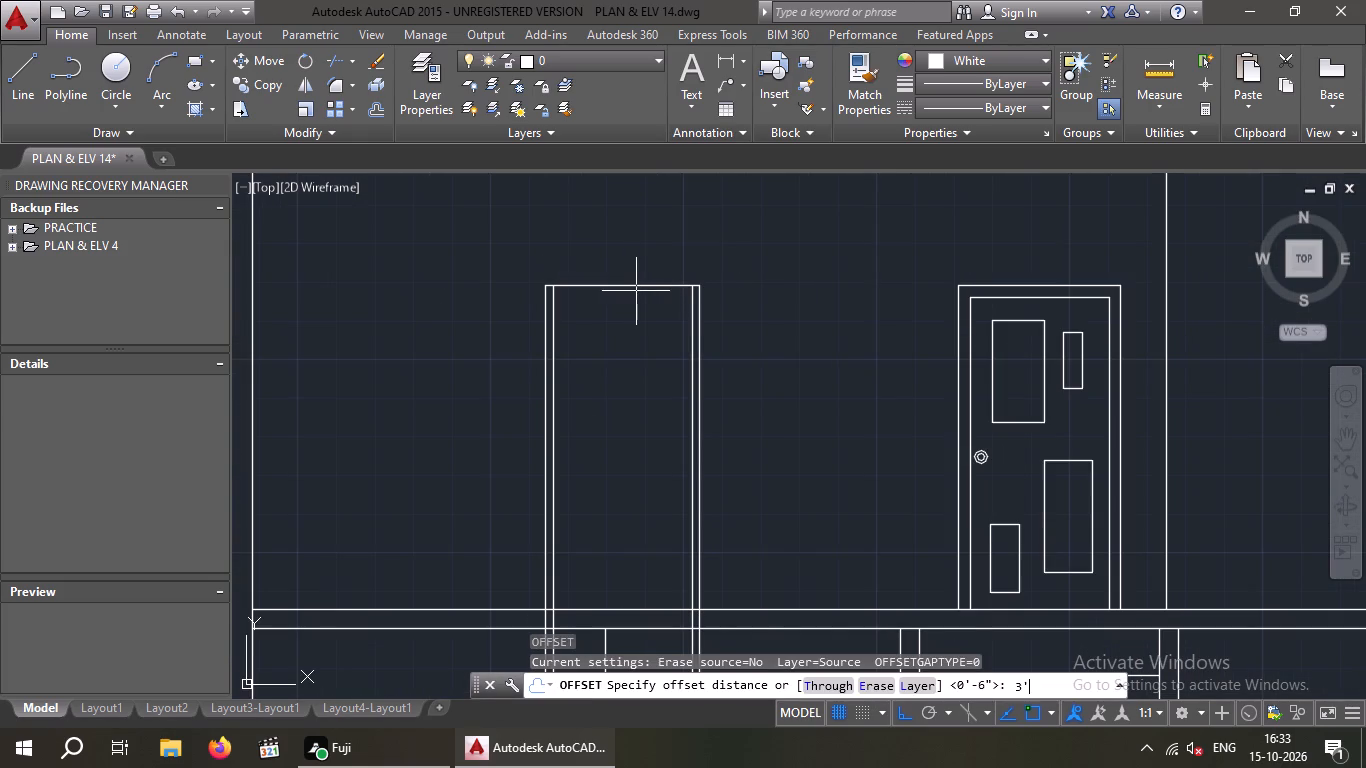
key("Return")
left_click_drag(633, 286, 633, 334)
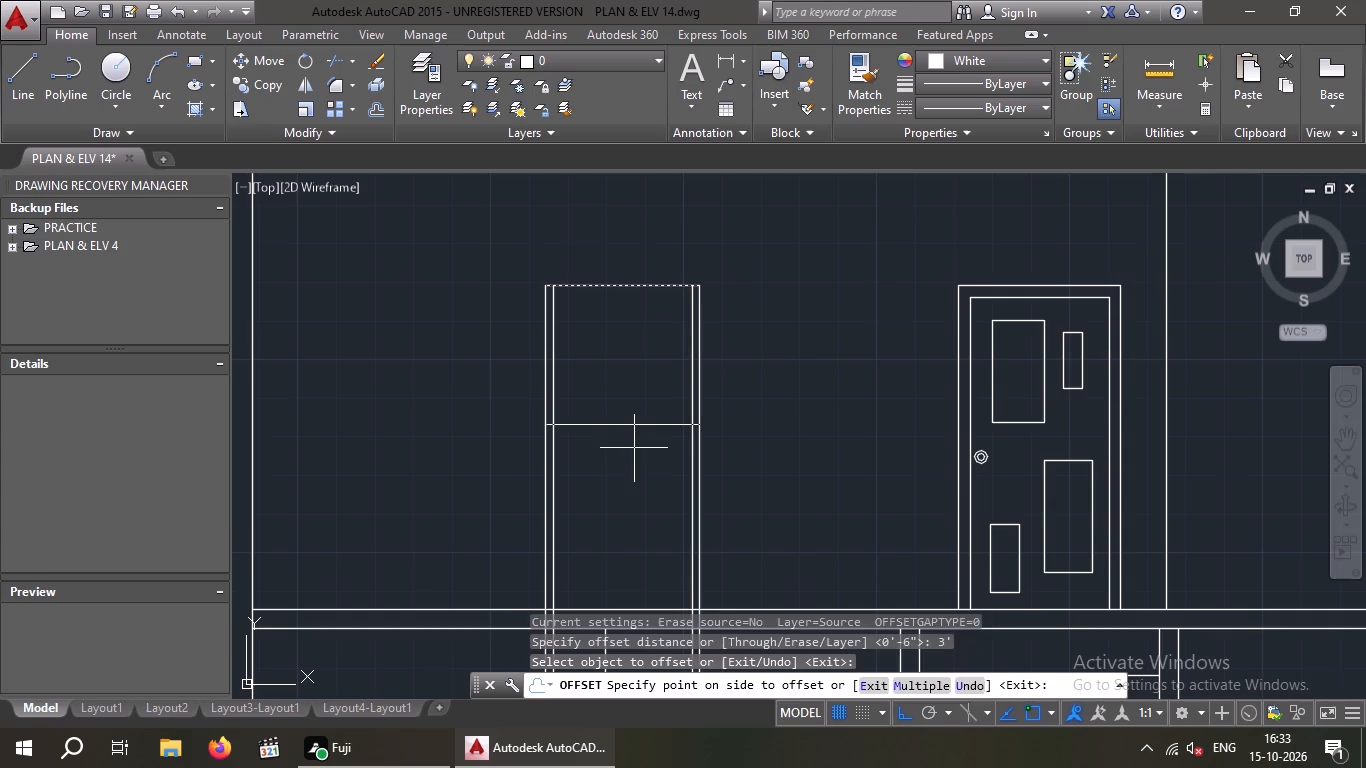
left_click(634, 448)
scroll(689, 369, "down", 1)
middle_click_drag(739, 385, 356, 407)
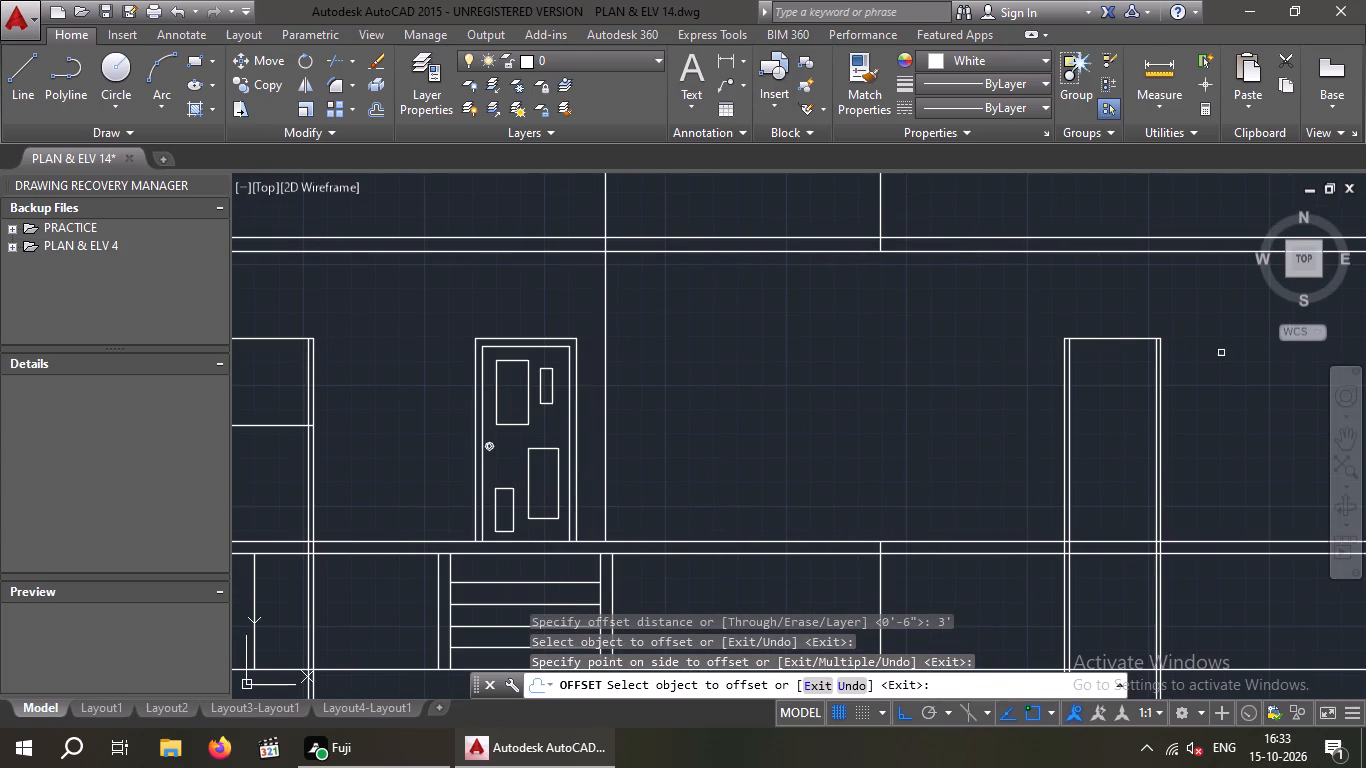
left_click(1109, 342)
left_click(1135, 472)
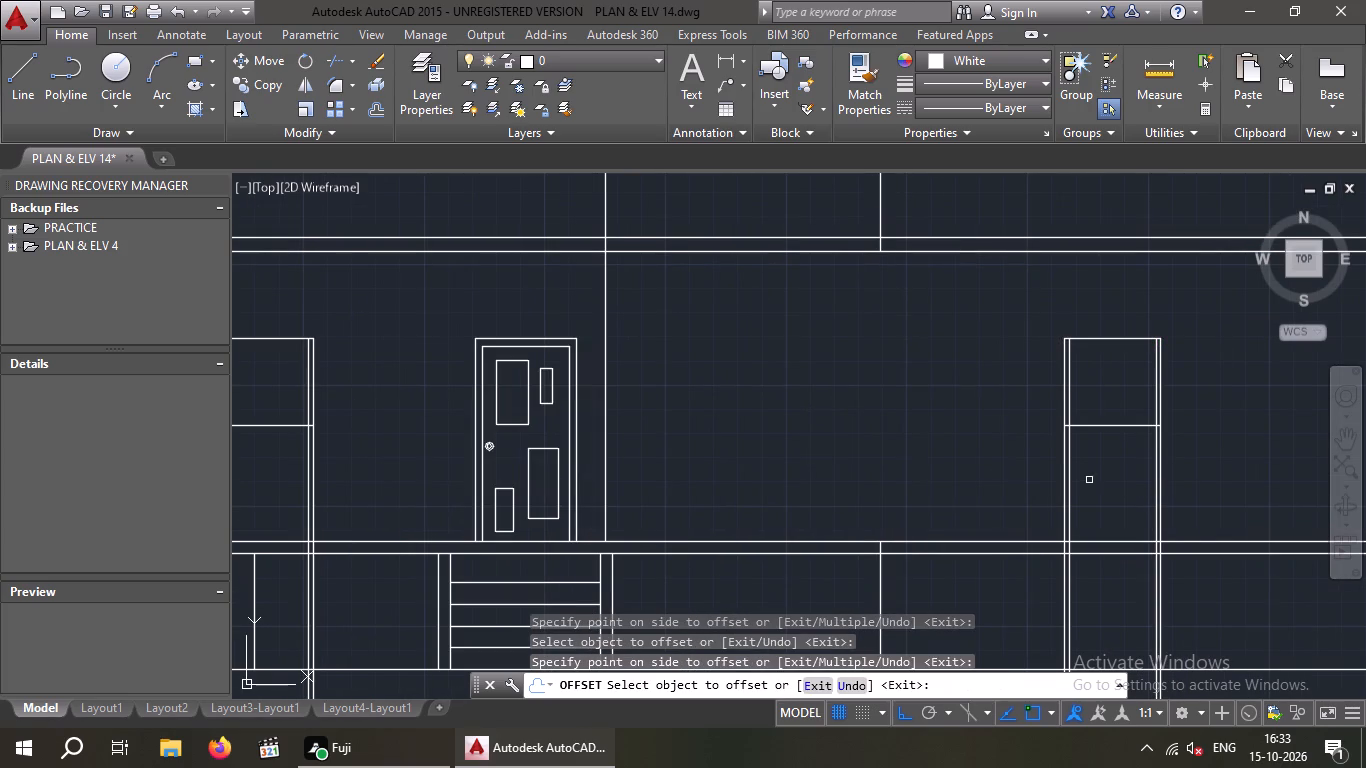
key("Escape")
key("Escape")
Trim the projection lines below the sill of the window farther from the door, using all objects as cutting edges.
type("TR")
key("space")
key("space")
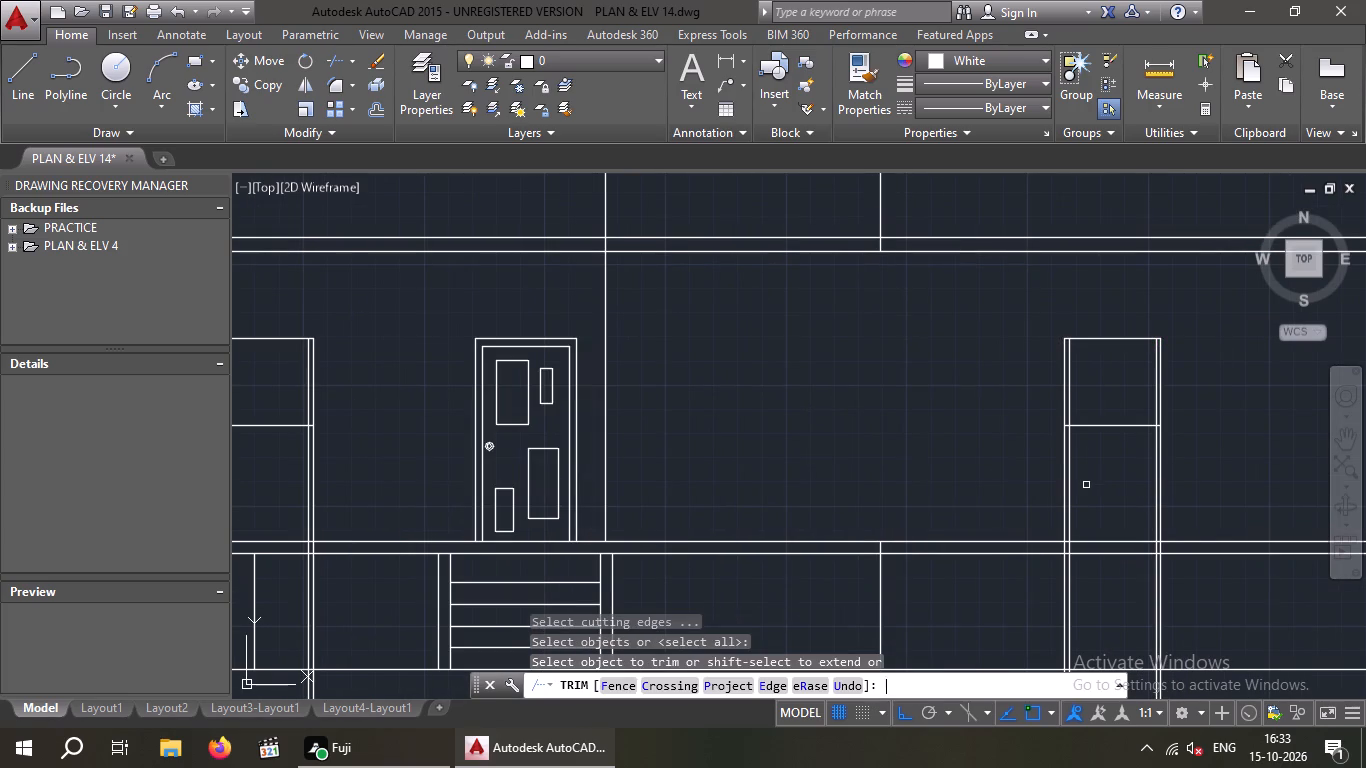
middle_click_drag(1185, 468, 972, 458)
scroll(968, 450, "up", 1)
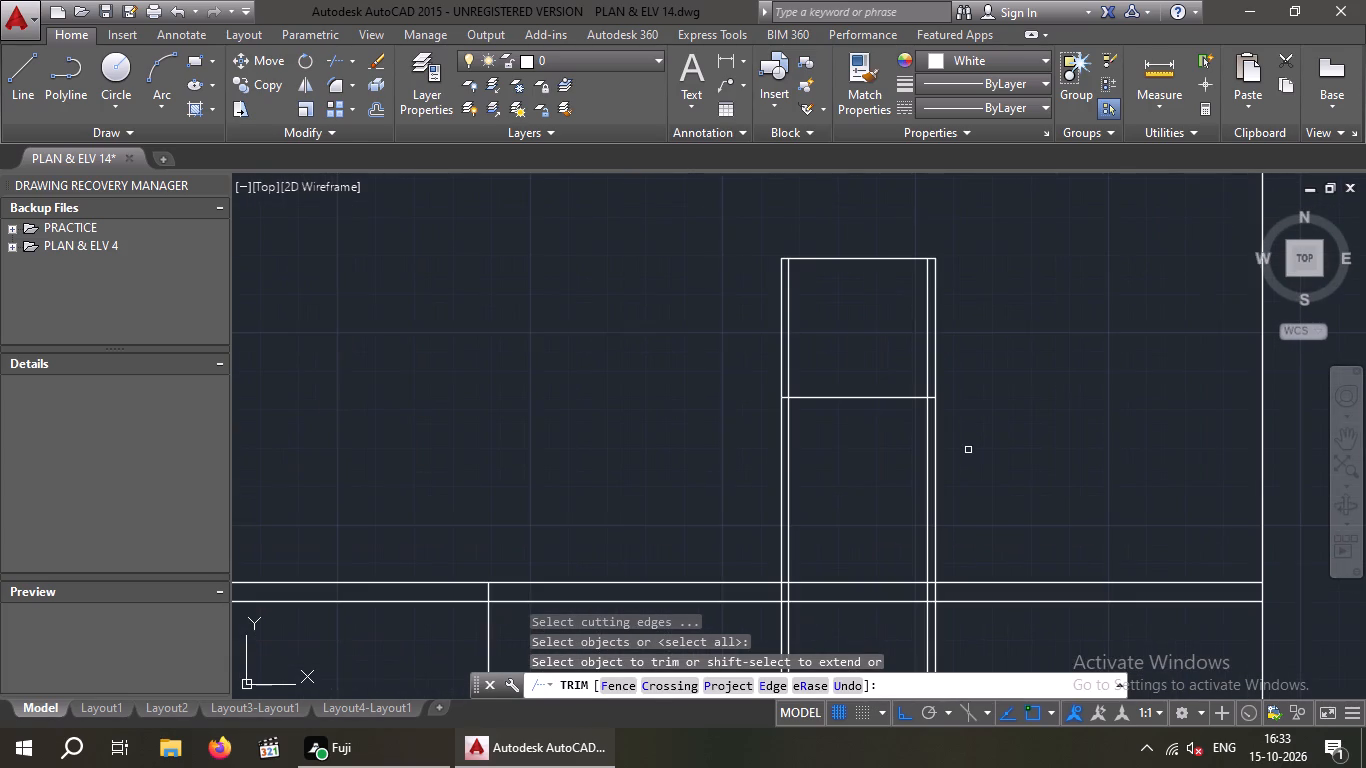
scroll(968, 450, "up", 1)
middle_click_drag(966, 460, 1010, 383)
middle_click(1010, 383)
middle_click_drag(1009, 389, 1039, 514)
left_click_drag(1068, 488, 907, 535)
left_click_drag(696, 544, 712, 542)
scroll(742, 528, "down", 2)
middle_click_drag(684, 529, 779, 454)
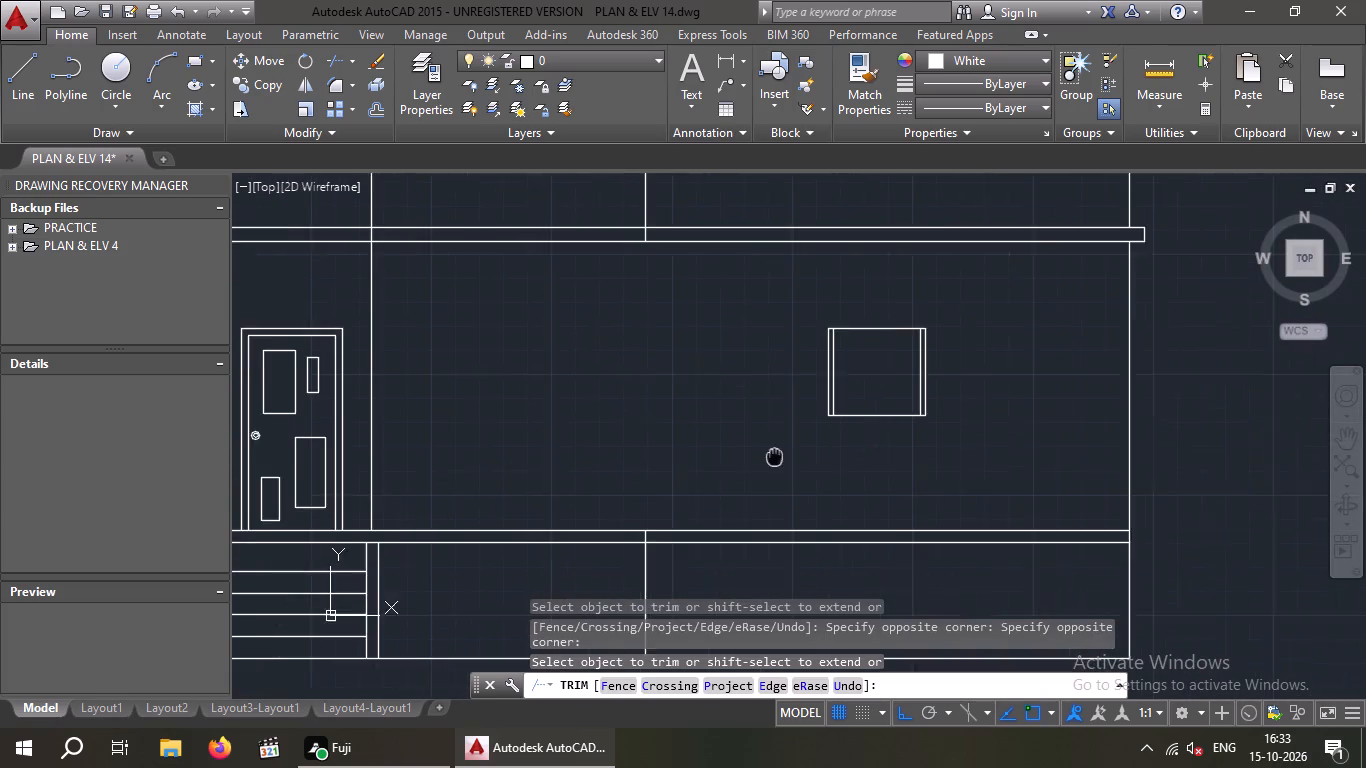
Trim the projection lines below the sill of the window nearer the door.
scroll(797, 447, "down", 2)
middle_click_drag(724, 453, 841, 435)
scroll(667, 424, "up", 2)
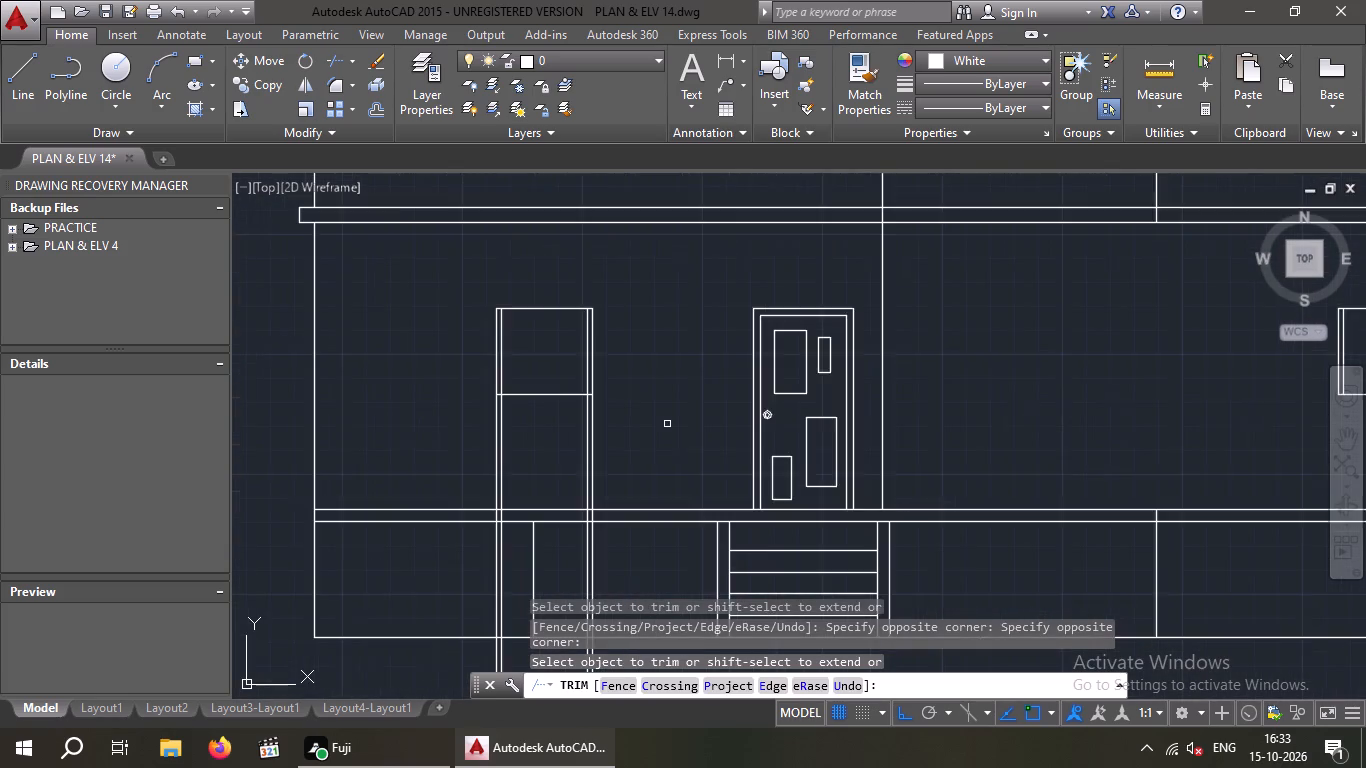
scroll(656, 428, "up", 1)
middle_click_drag(655, 428, 718, 616)
middle_click_drag(694, 582, 694, 566)
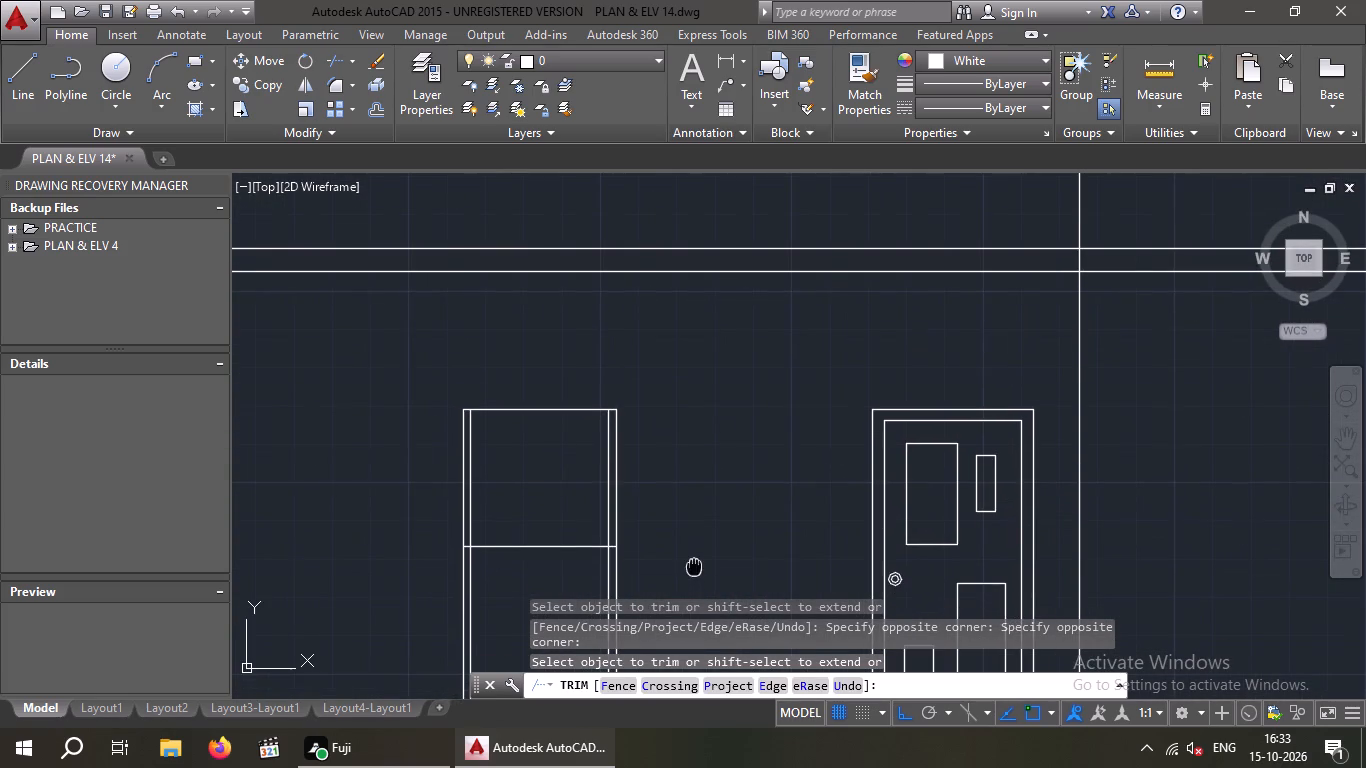
middle_click_drag(694, 566, 694, 565)
left_click_drag(691, 574, 572, 596)
left_click(444, 596)
scroll(384, 538, "down", 1)
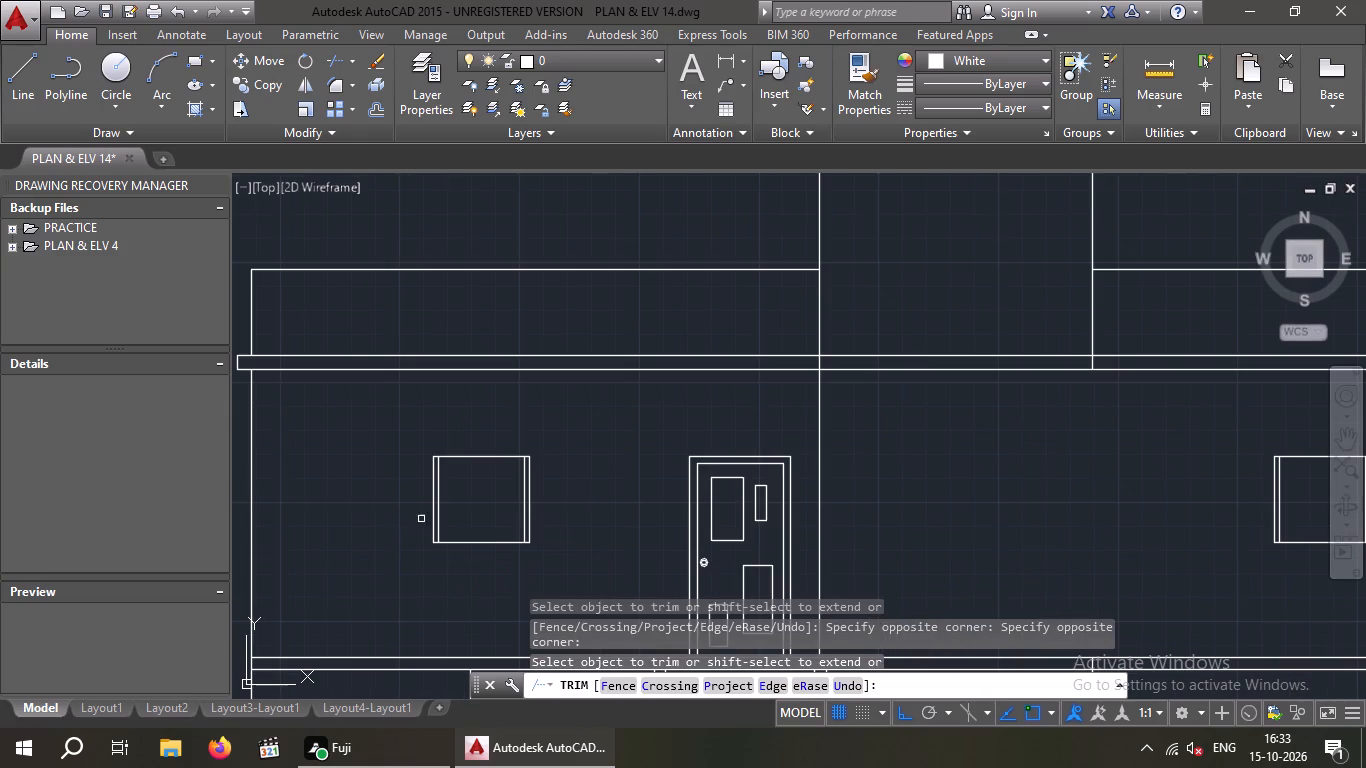
key("Escape")
key("Escape")
Offset the sill and head lines of the window nearer the door 2" inward for its frame.
middle_click_drag(595, 436, 576, 402)
scroll(577, 403, "down", 1)
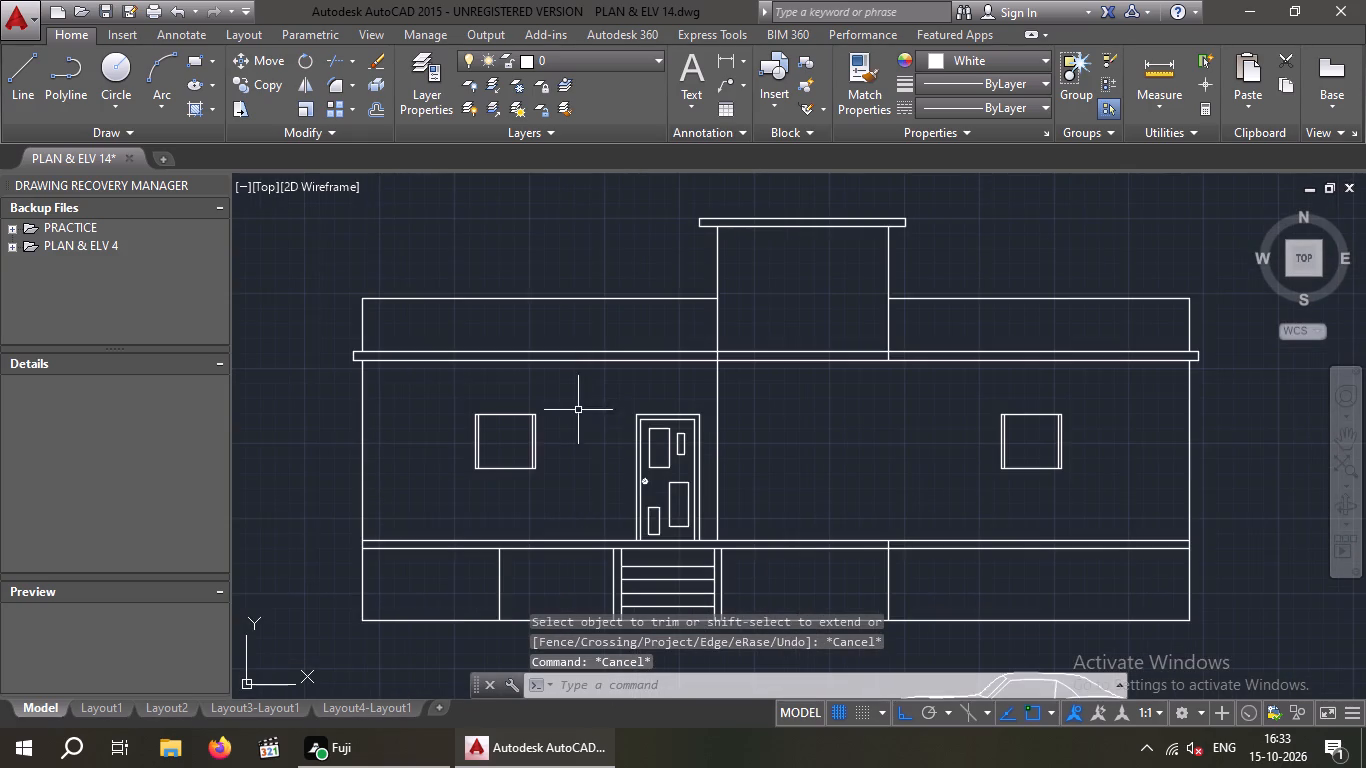
middle_click_drag(585, 403, 531, 244)
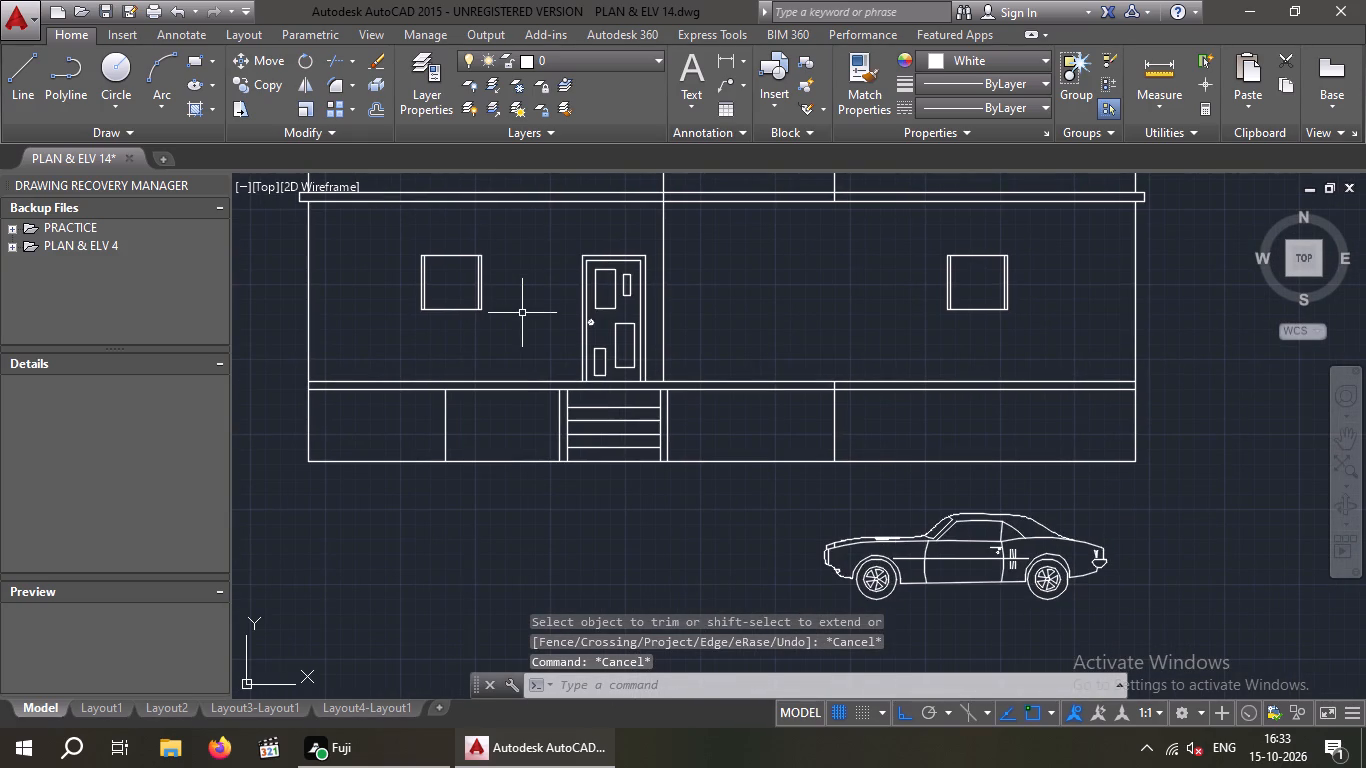
key("o")
key("Return")
key("2")
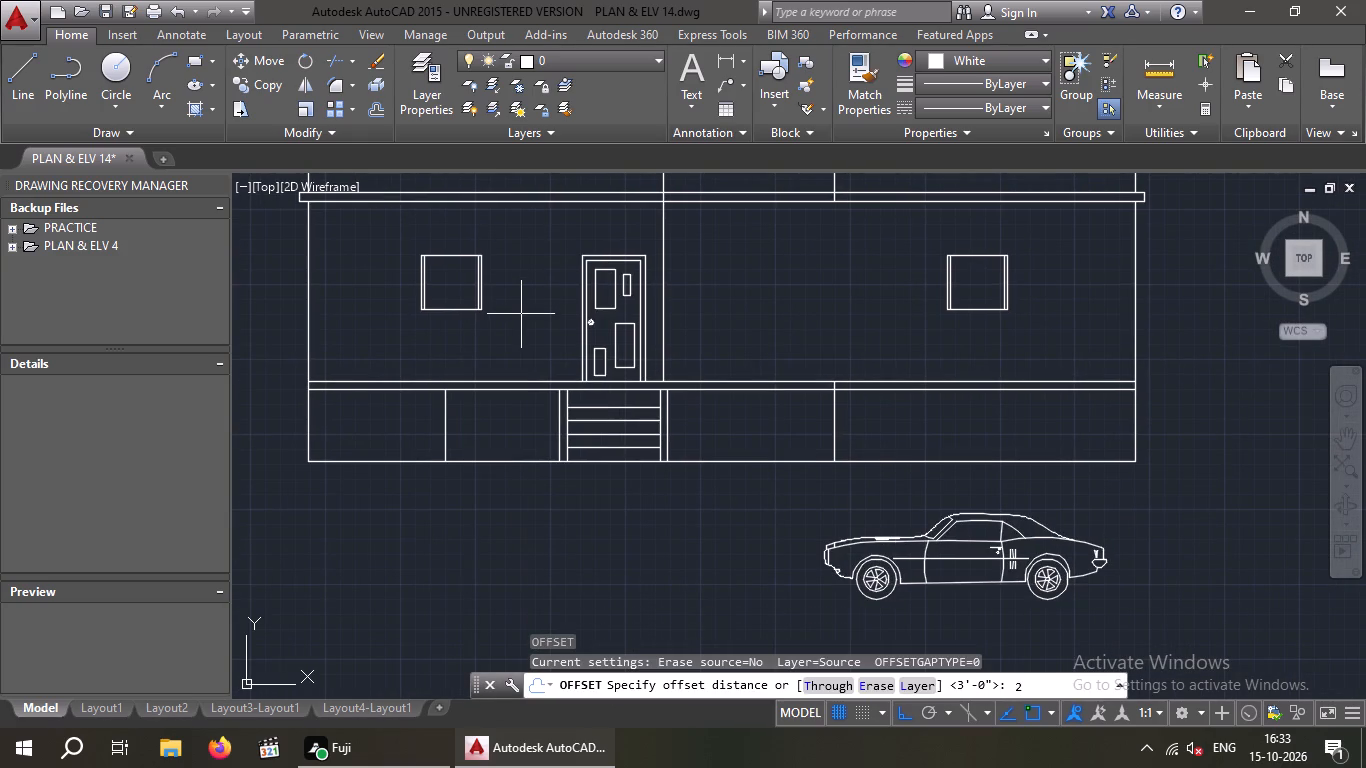
key("shift+quotedbl")
key("Return")
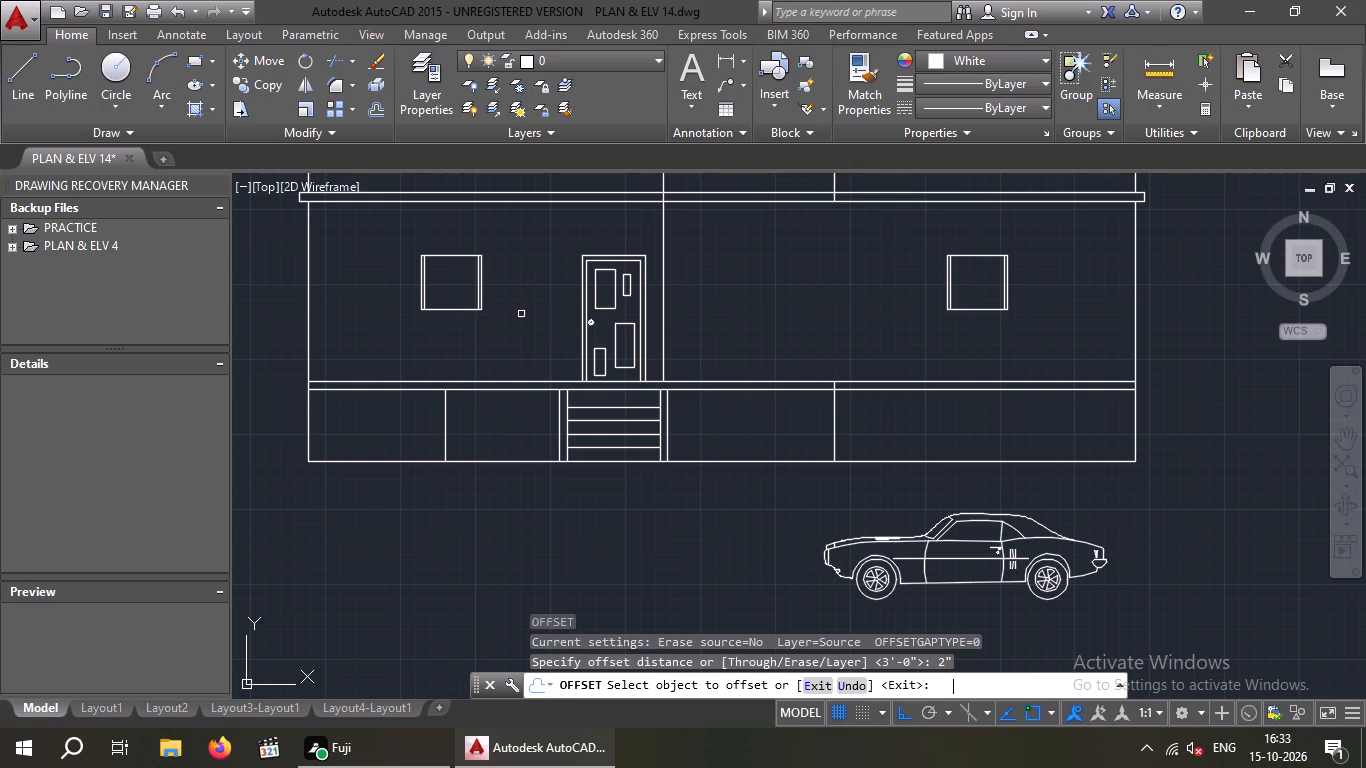
scroll(445, 304, "up", 3)
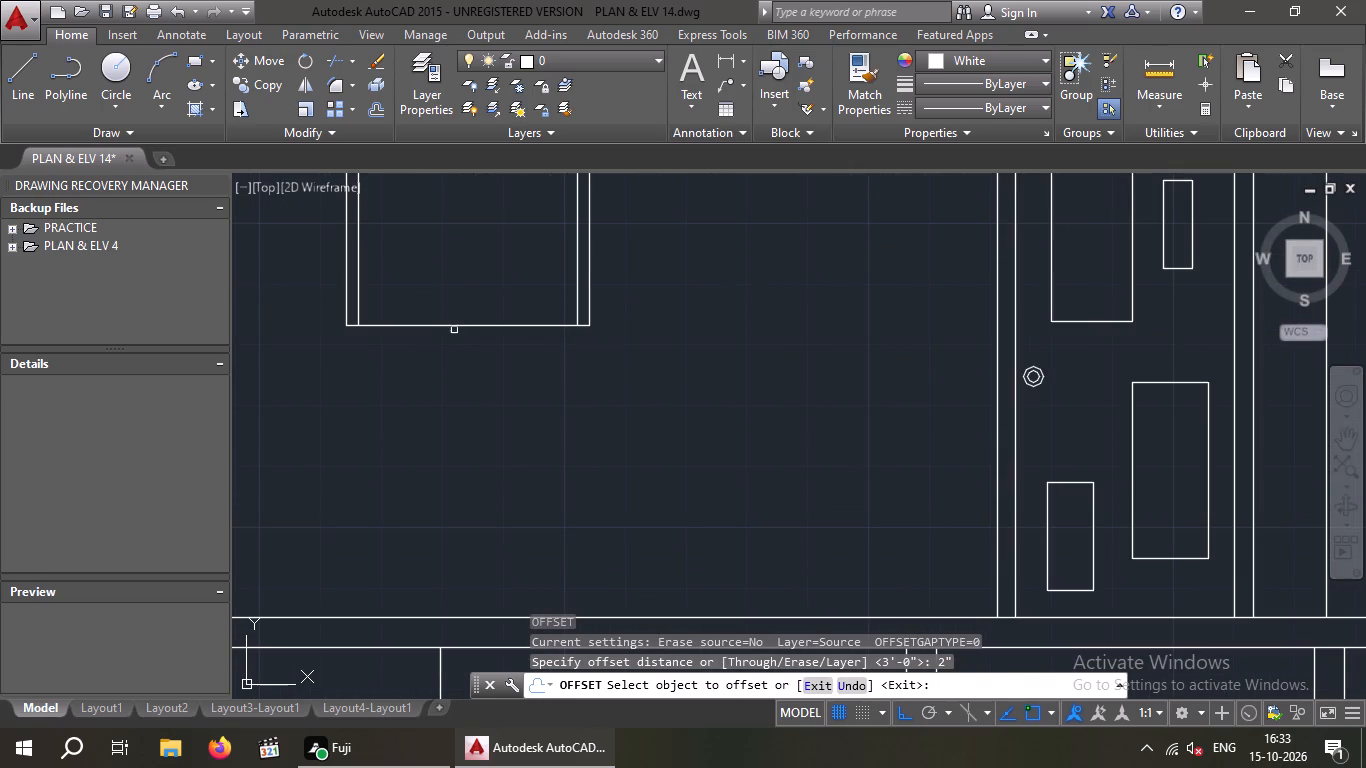
left_click_drag(457, 324, 459, 312)
left_click(463, 294)
scroll(474, 297, "down", 1)
middle_click_drag(474, 297, 478, 483)
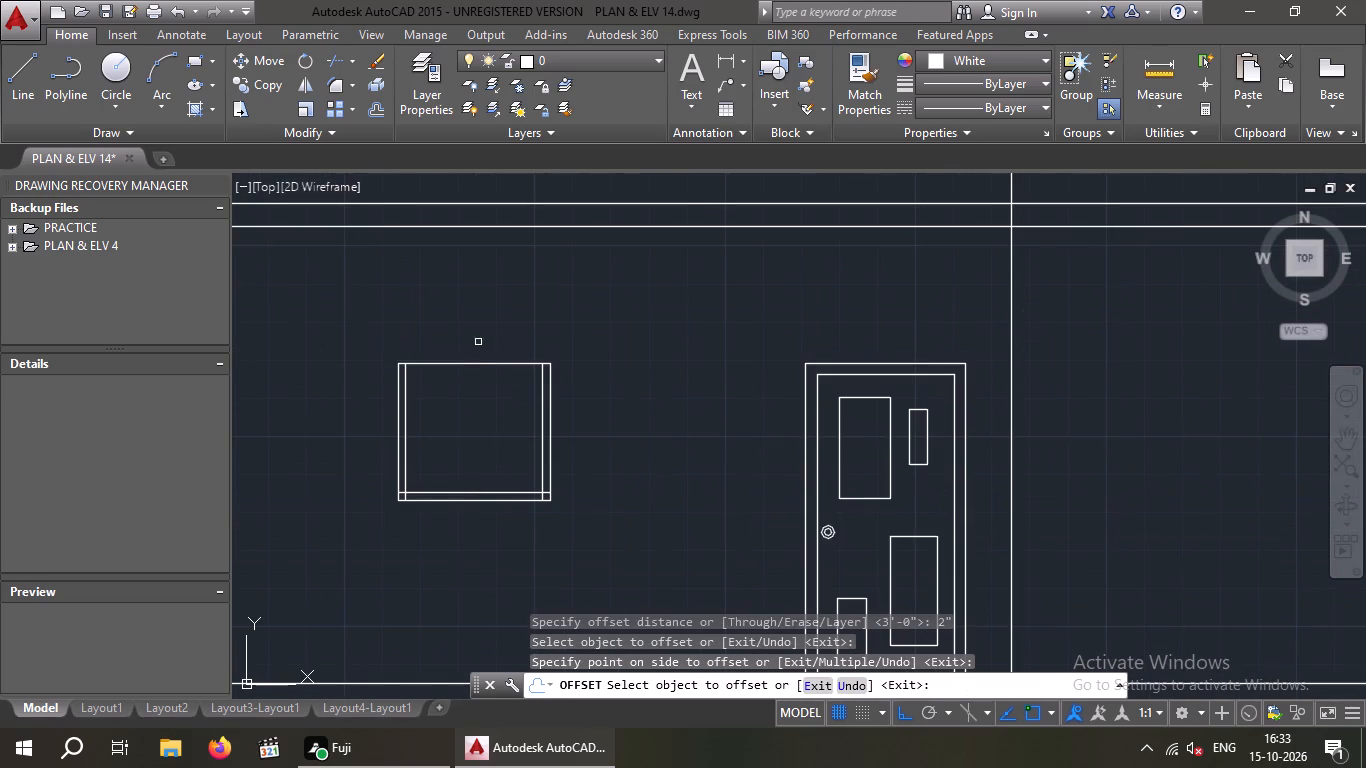
left_click_drag(473, 363, 476, 381)
left_click(476, 402)
Offset the sill and head lines of the window farther from the door 2" inward.
scroll(496, 399, "down", 2)
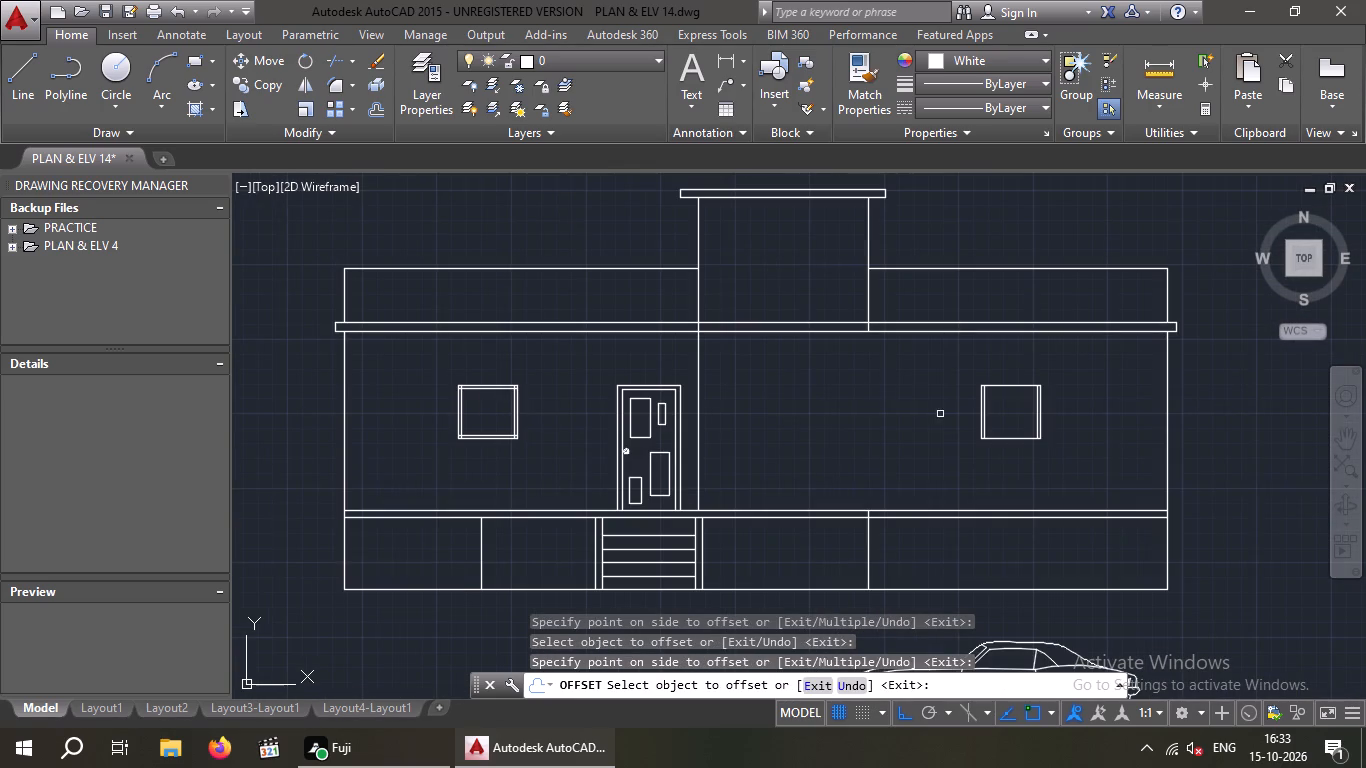
middle_click_drag(927, 411, 659, 441)
scroll(741, 455, "up", 1)
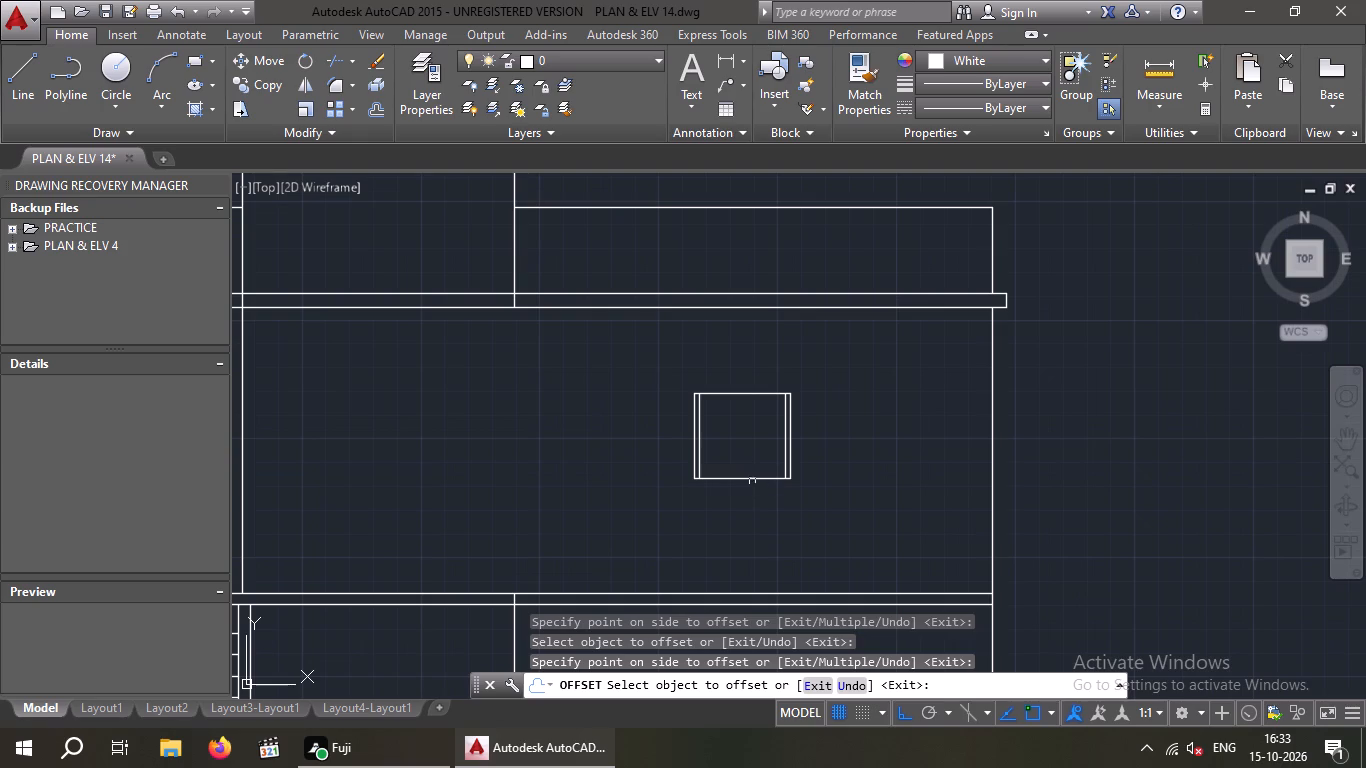
left_click_drag(749, 478, 745, 459)
left_click(742, 444)
left_click(743, 392)
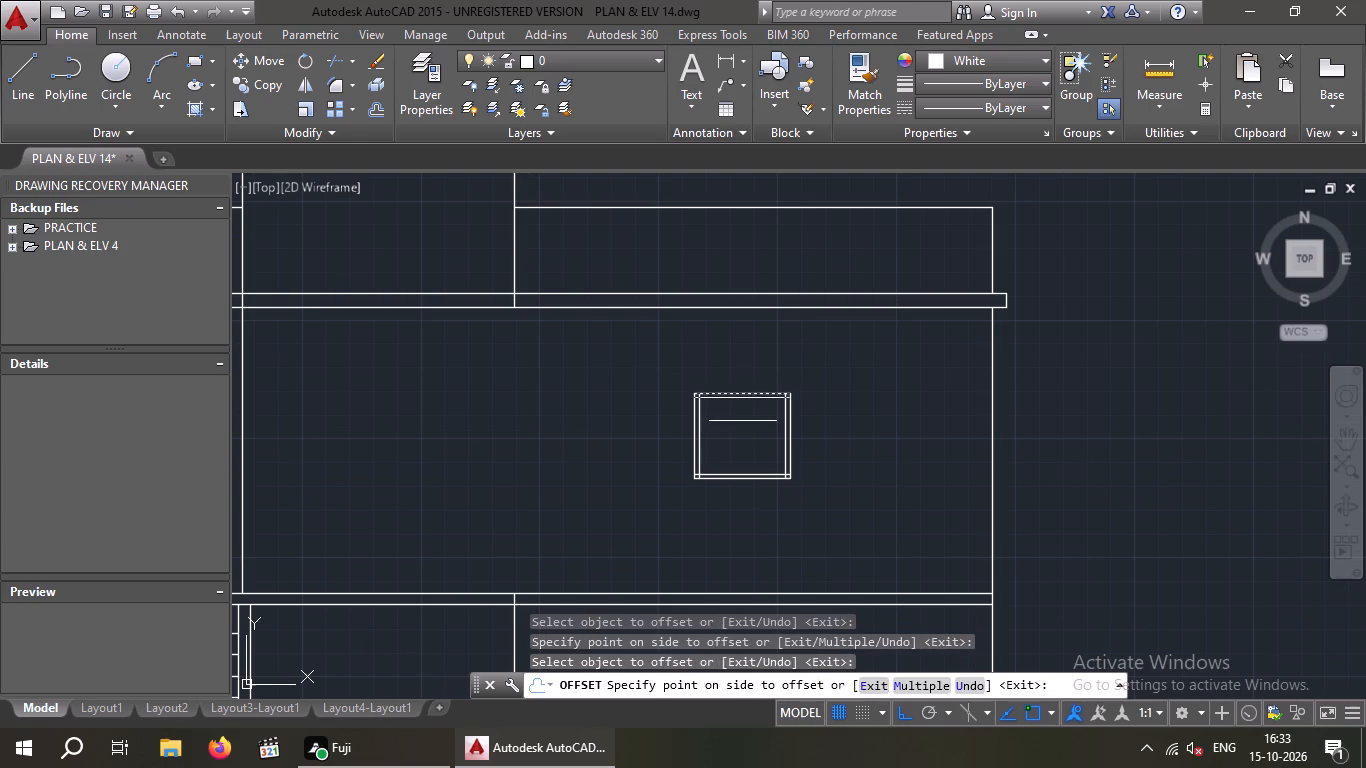
left_click(743, 422)
key("Escape")
key("Escape")
Trim the overlapping frame lines at both upper corners of the window farther from the door, using all objects as cutting edges.
scroll(705, 385, "up", 4)
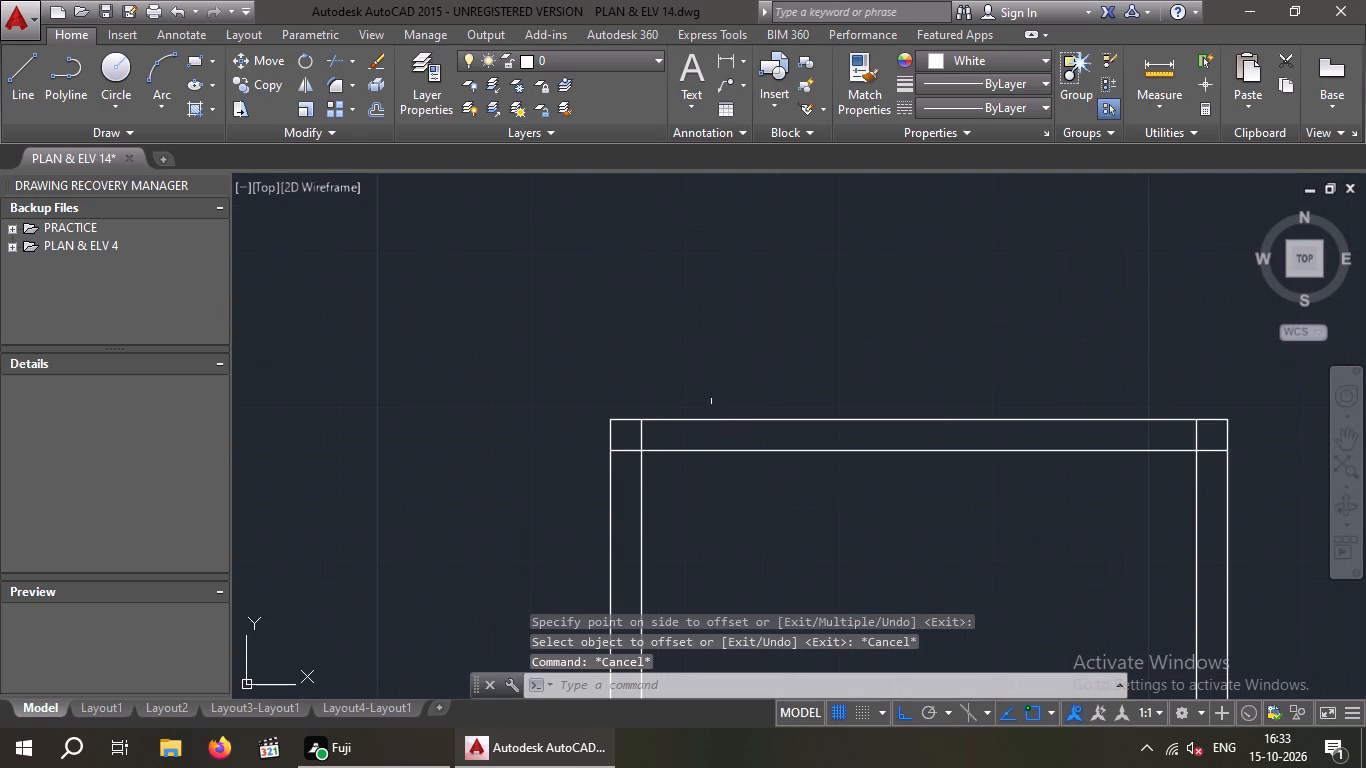
type("TR")
key("space")
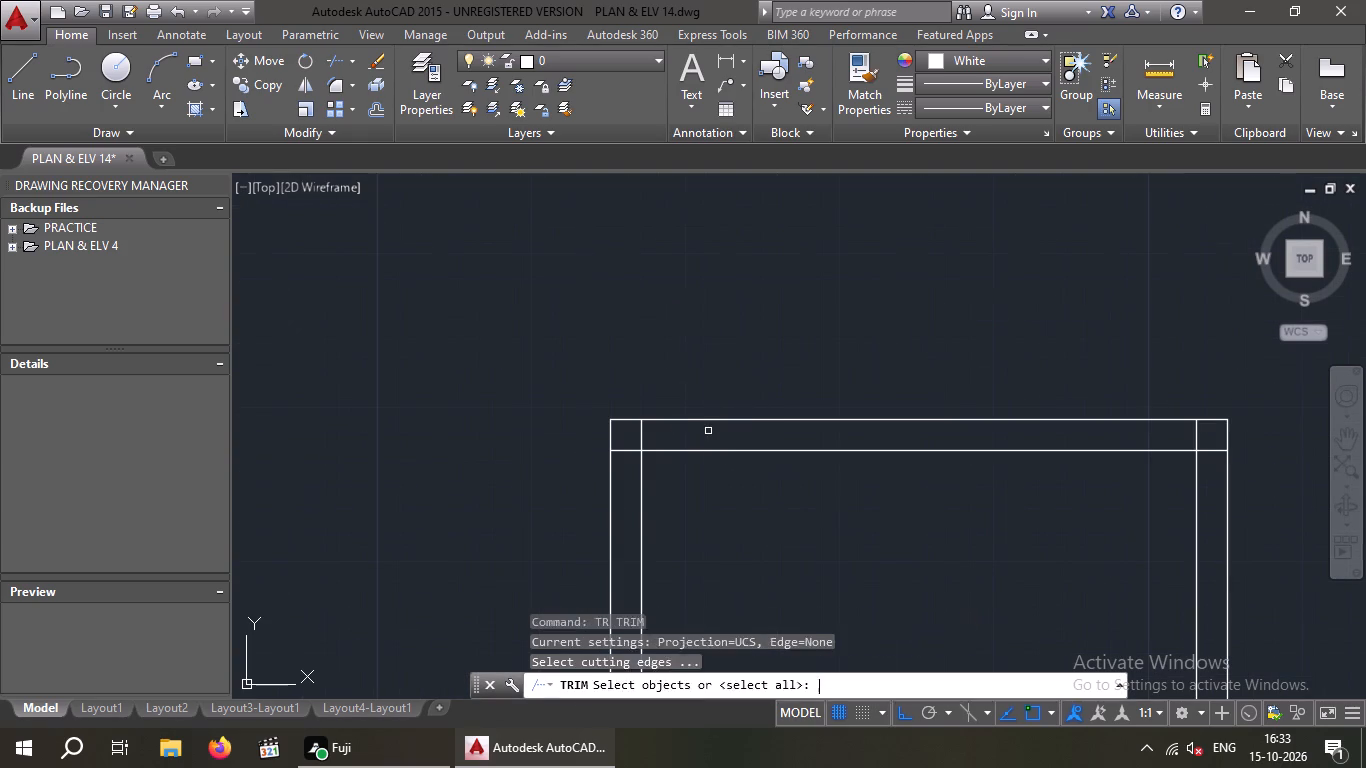
key("space")
scroll(658, 436, "up", 2)
left_click(657, 429)
left_click(612, 437)
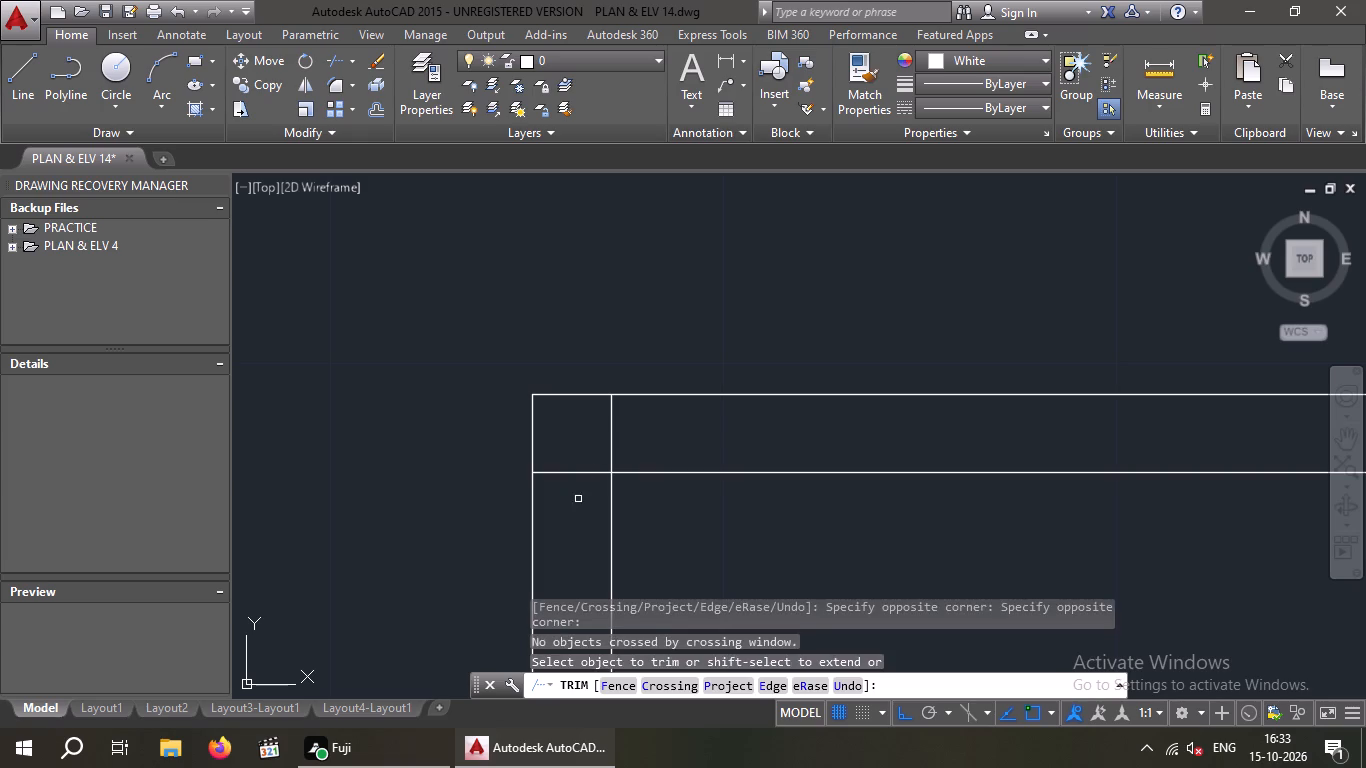
left_click_drag(578, 500, 568, 486)
left_click(561, 451)
left_click_drag(696, 426, 636, 429)
left_click(604, 432)
scroll(612, 441, "down", 3)
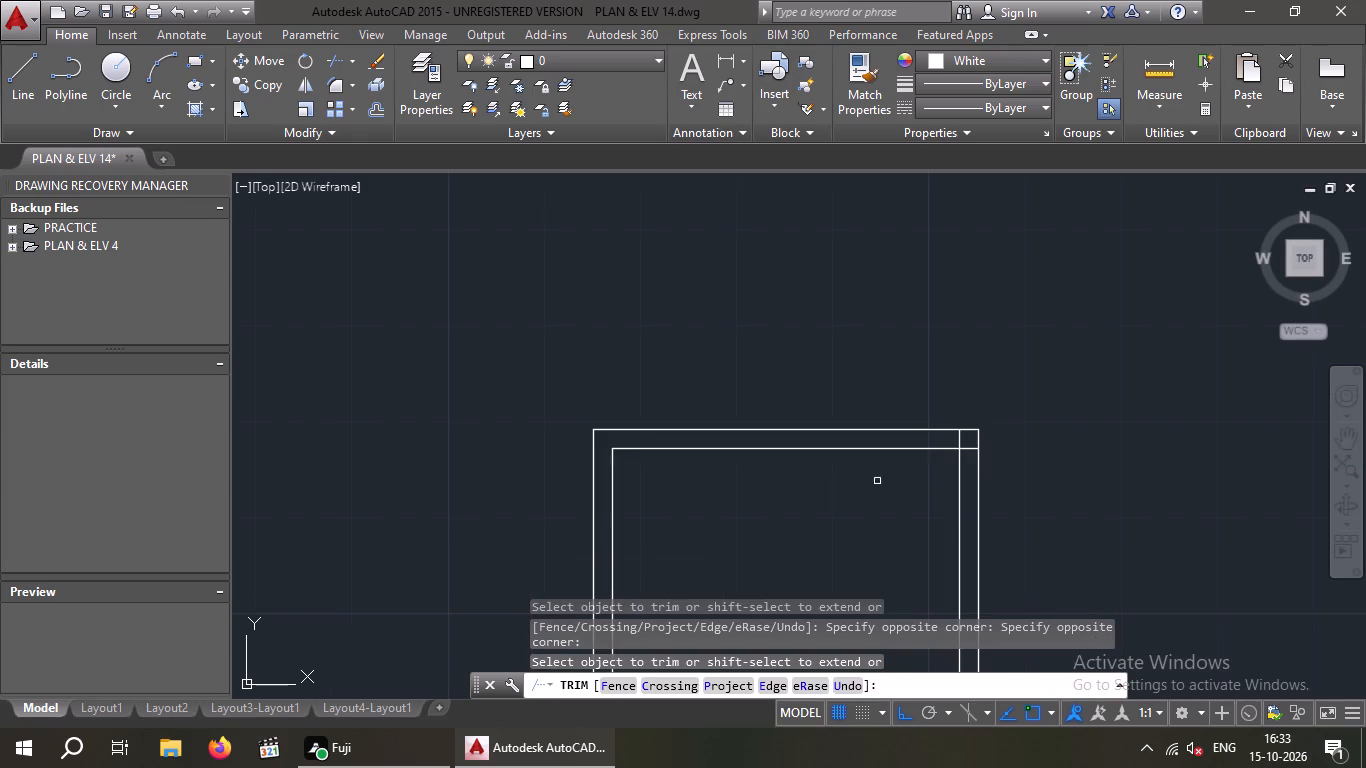
scroll(966, 449, "up", 3)
left_click_drag(982, 417, 909, 431)
left_click(873, 427)
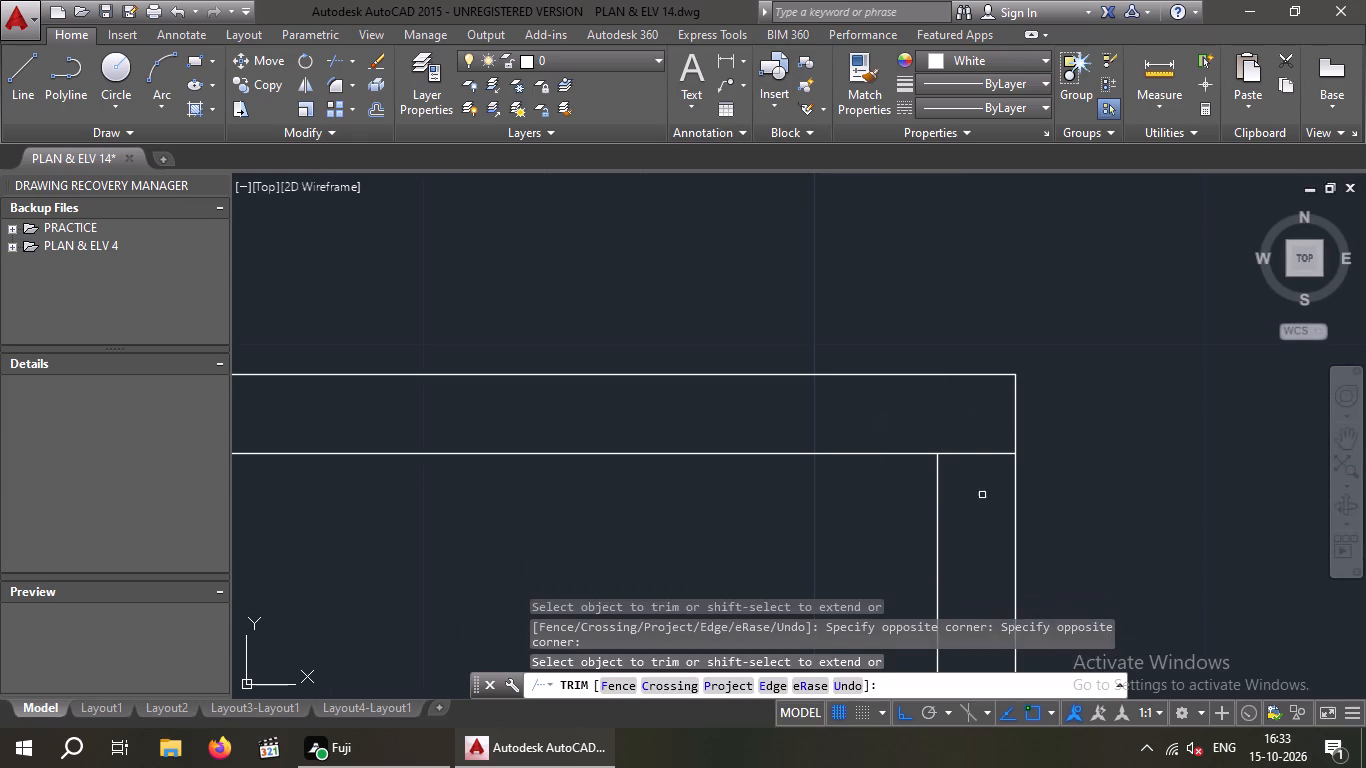
left_click_drag(982, 494, 965, 466)
left_click(954, 417)
Trim the overlapping frame lines at both lower corners of the window farther from the door.
scroll(961, 424, "down", 4)
middle_click_drag(775, 407, 776, 388)
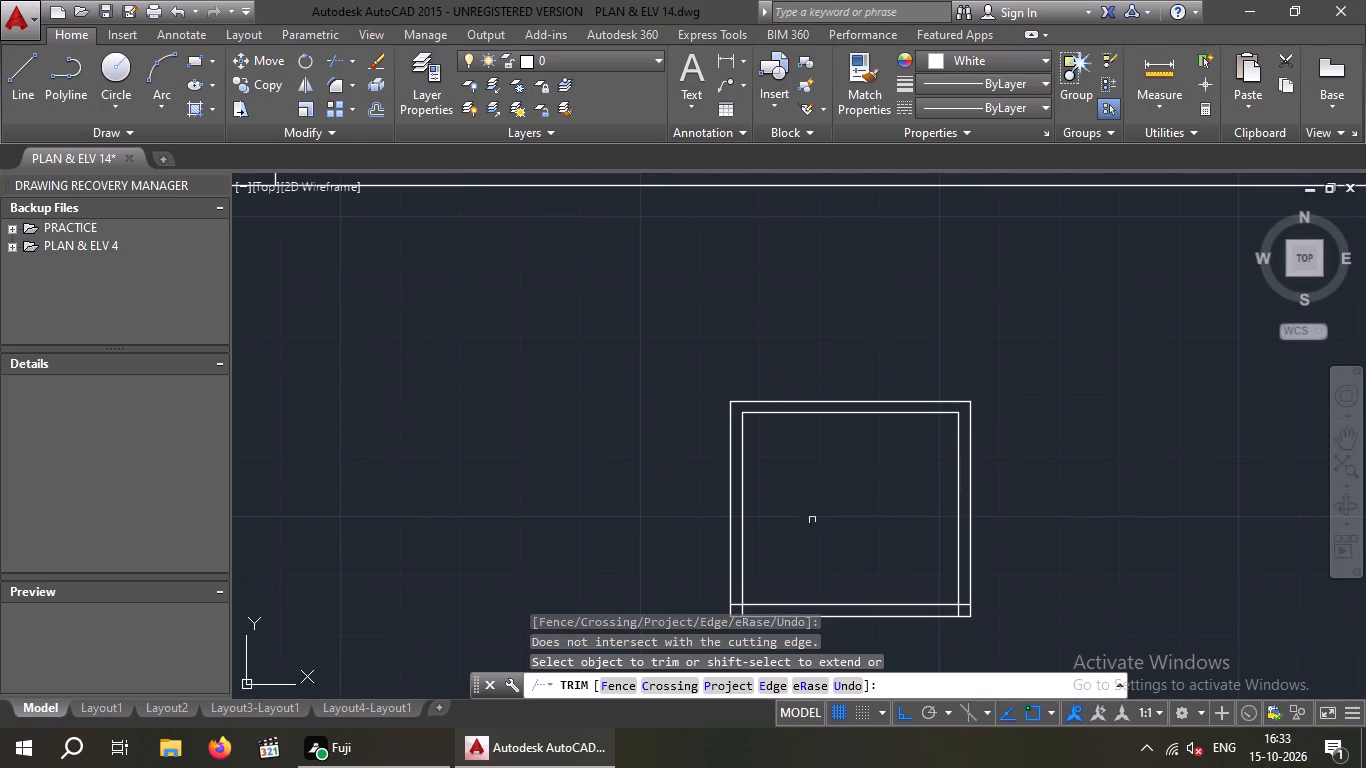
middle_click_drag(806, 496, 783, 423)
scroll(715, 547, "up", 4)
left_click_drag(800, 491, 728, 504)
left_click(702, 504)
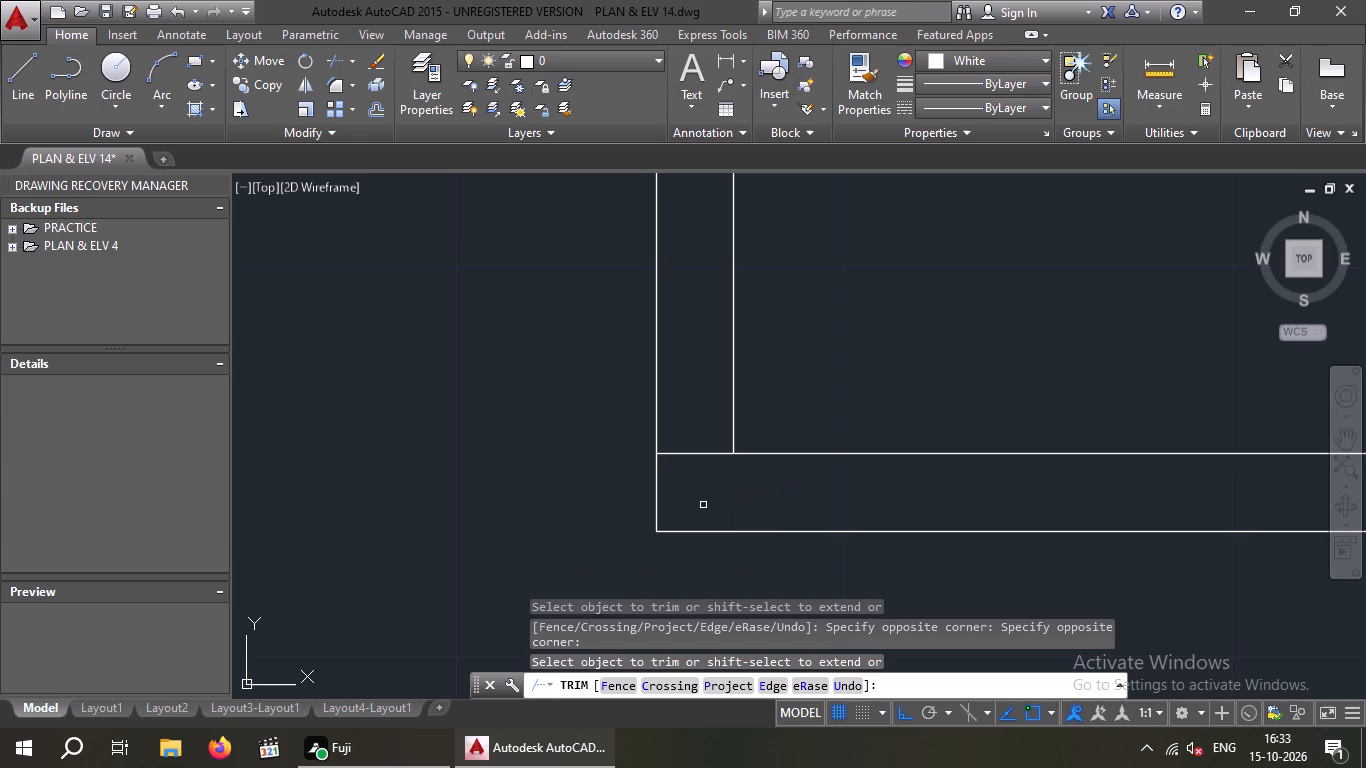
left_click_drag(703, 505, 701, 478)
left_click_drag(722, 497, 701, 453)
left_click(694, 420)
scroll(694, 433, "down", 4)
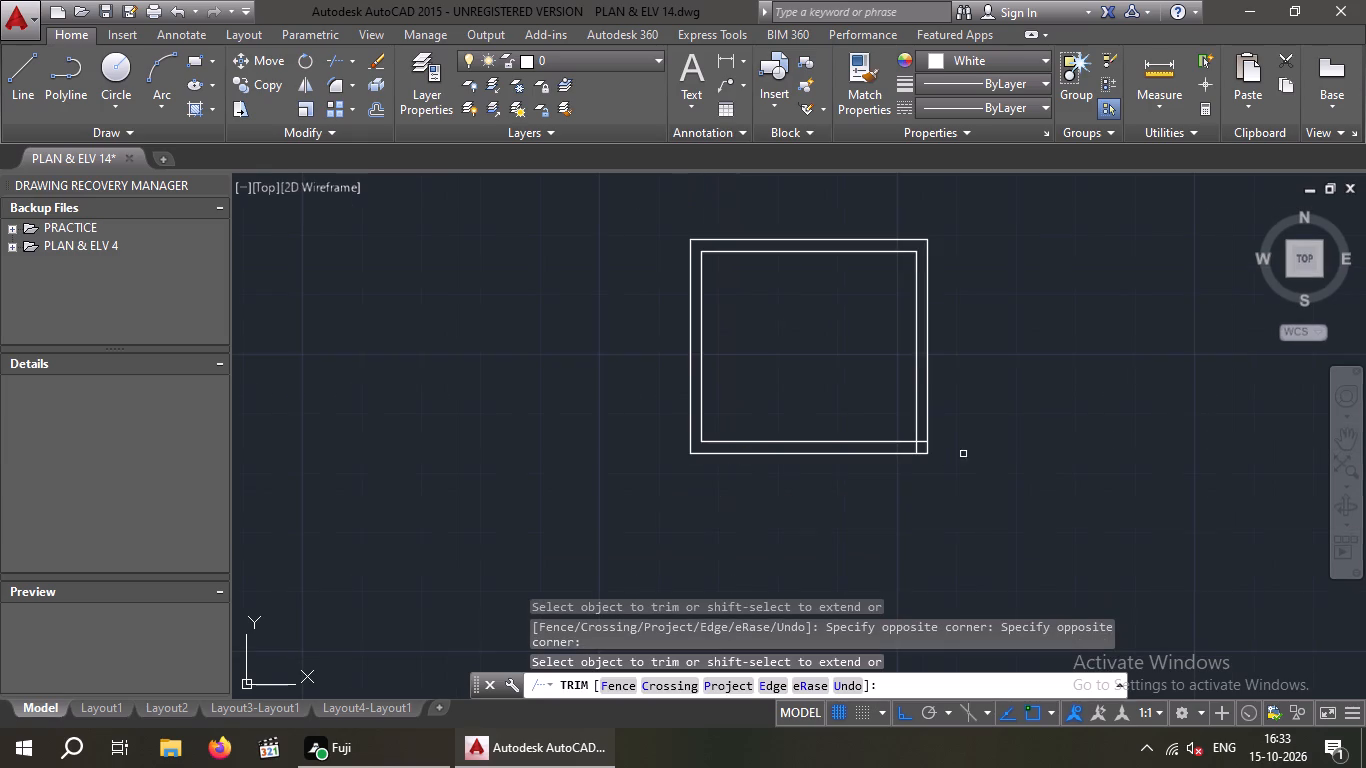
scroll(929, 447, "up", 6)
left_click_drag(863, 322, 907, 421)
left_click(900, 431)
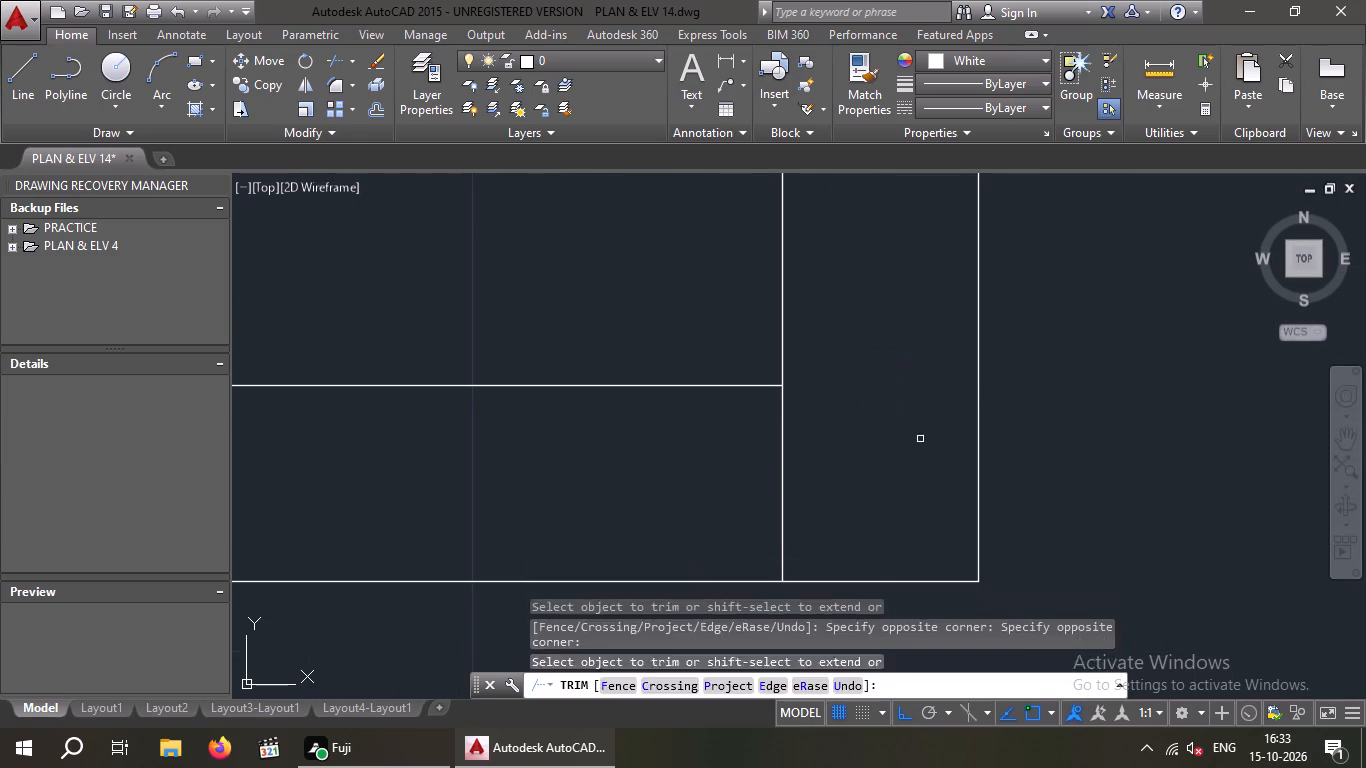
left_click_drag(920, 439, 740, 491)
left_click(719, 491)
Trim the overlapping frame lines at both lower corners of the window nearer the door.
scroll(741, 496, "down", 8)
middle_click_drag(672, 524, 875, 483)
scroll(907, 471, "down", 2)
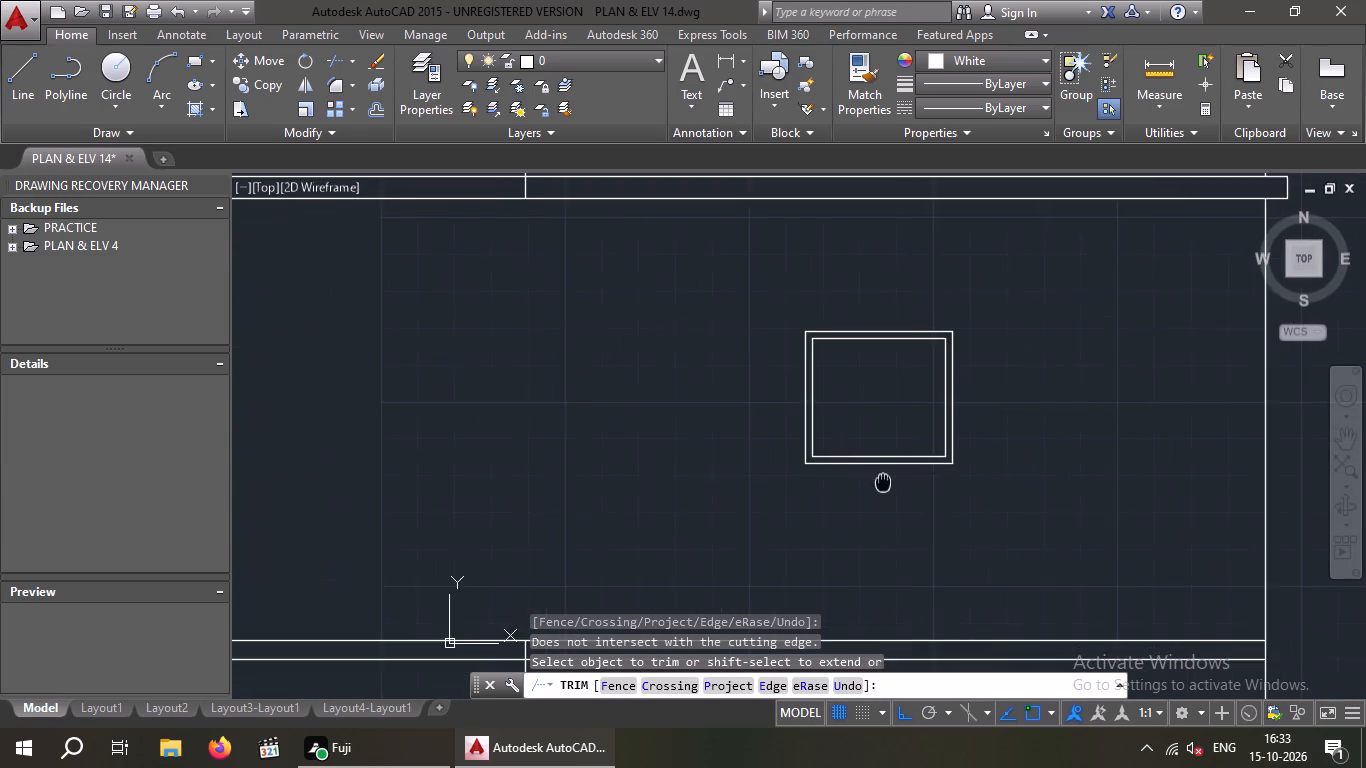
scroll(904, 472, "down", 2)
scroll(538, 460, "up", 6)
middle_click_drag(520, 501, 578, 392)
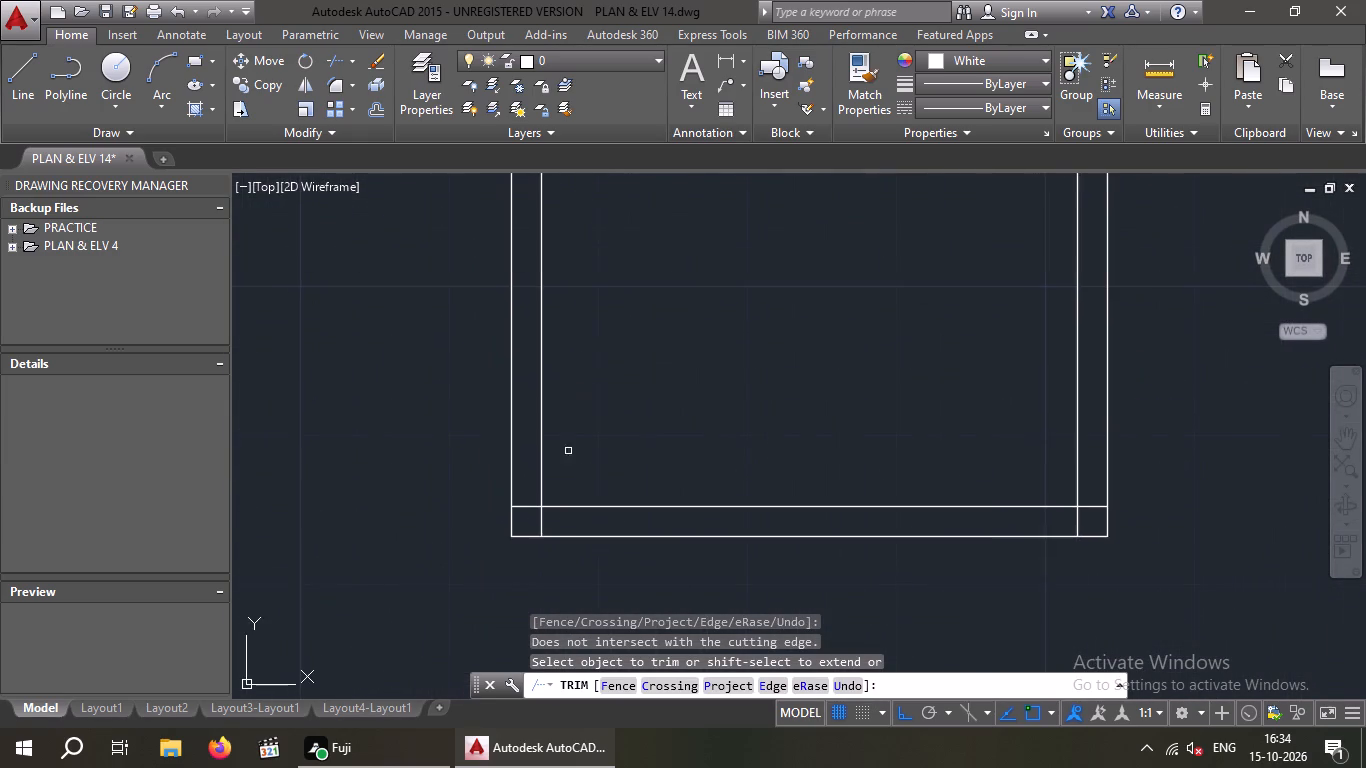
scroll(534, 527, "up", 4)
left_click_drag(658, 490, 475, 539)
left_click(470, 534)
left_click_drag(475, 542, 438, 447)
left_click_drag(436, 367, 443, 378)
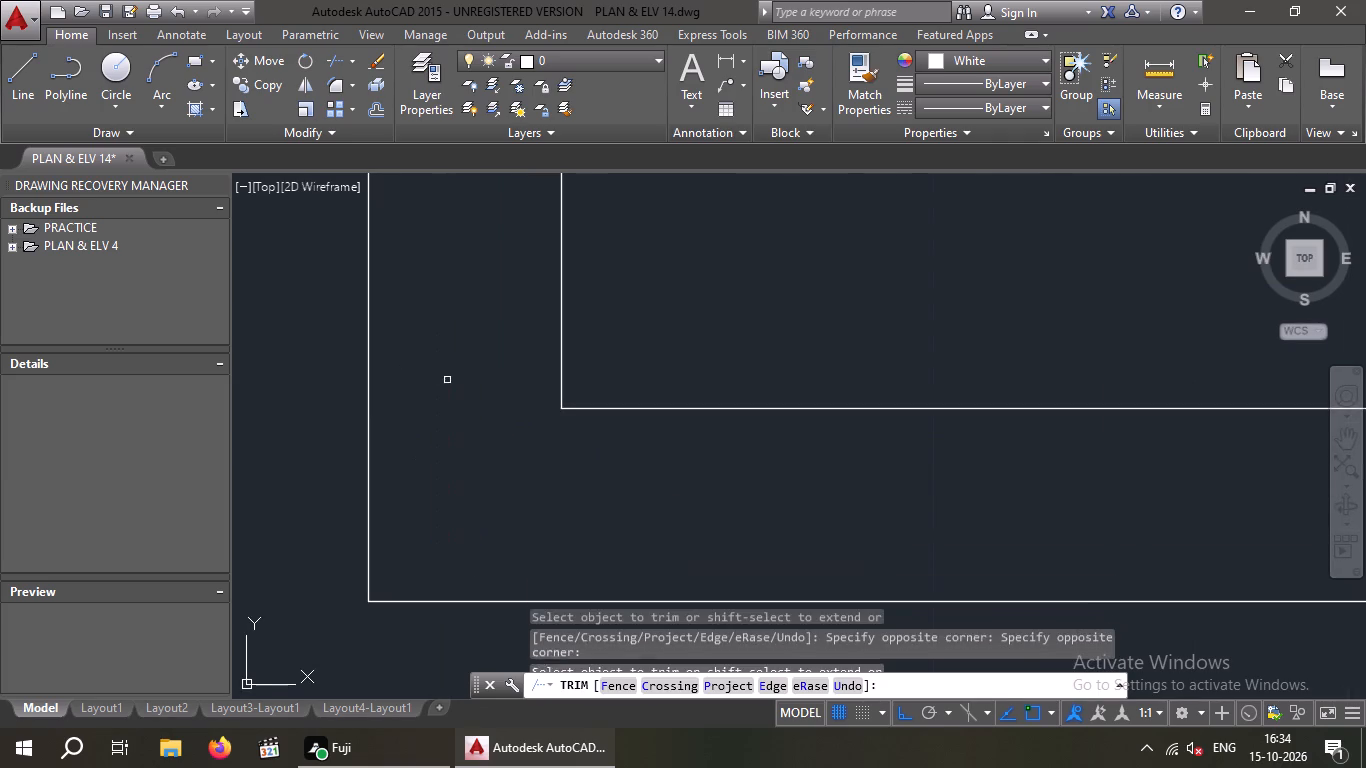
scroll(453, 396, "down", 5)
scroll(810, 426, "up", 3)
left_click_drag(802, 308, 811, 389)
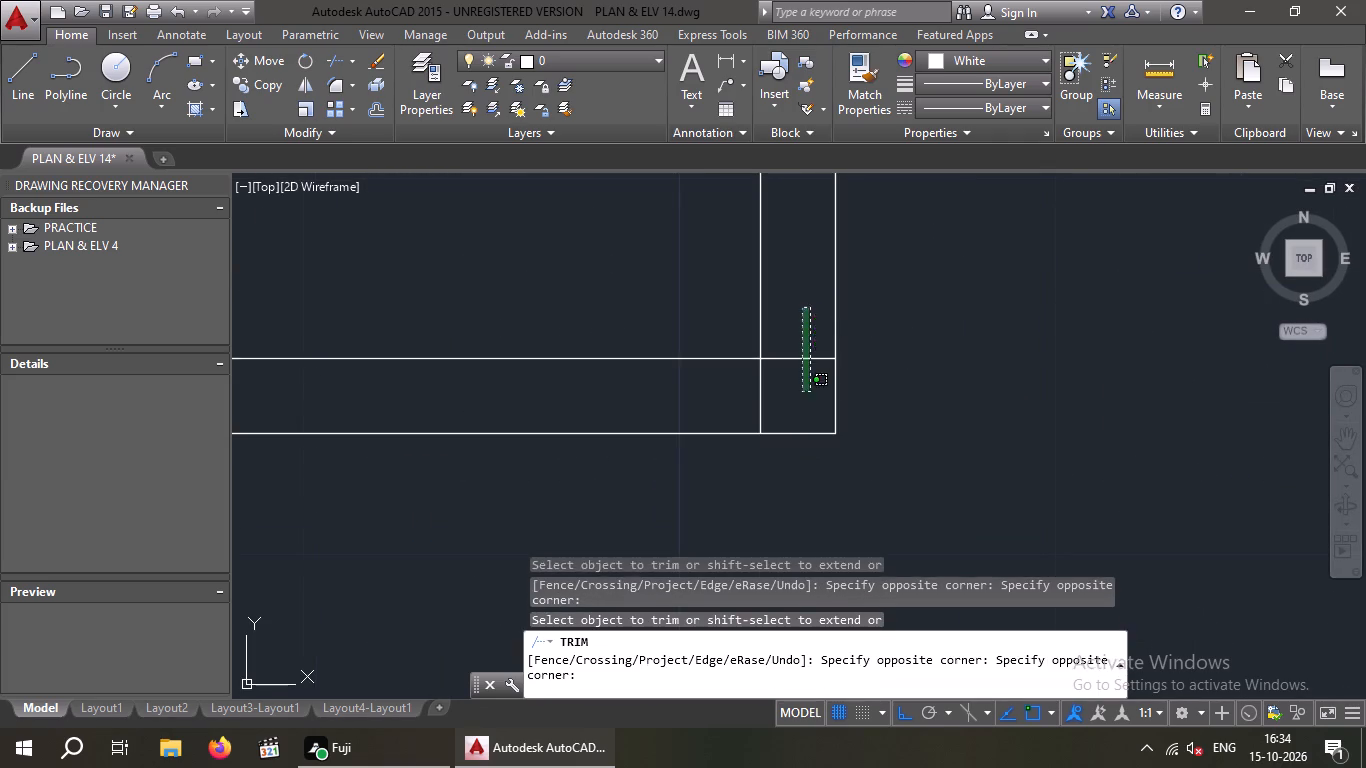
left_click(806, 398)
left_click_drag(813, 394, 740, 413)
left_click(719, 411)
Trim the overlapping frame lines at both upper corners of the window nearer the door.
scroll(732, 412, "down", 4)
middle_click_drag(659, 314, 649, 477)
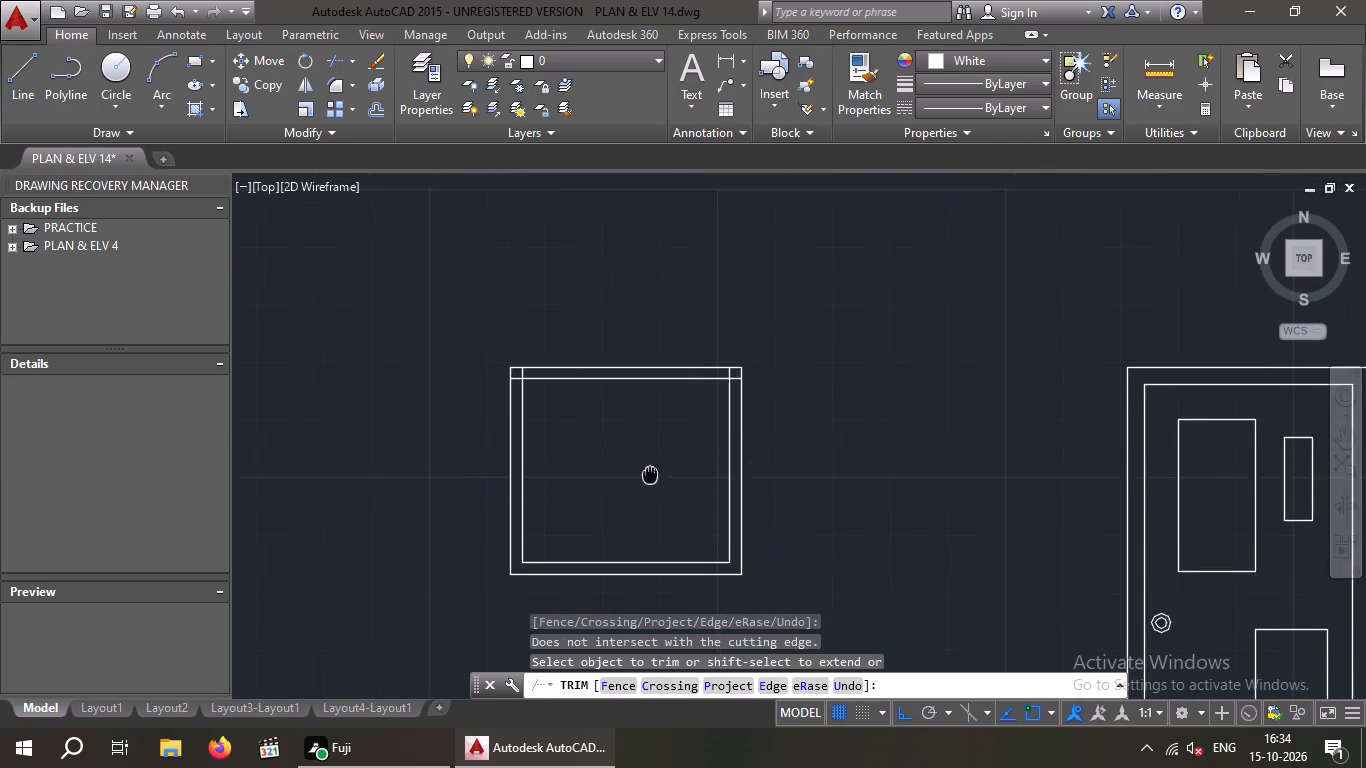
scroll(514, 380, "up", 6)
left_click_drag(655, 320, 601, 334)
left_click_drag(547, 341, 538, 353)
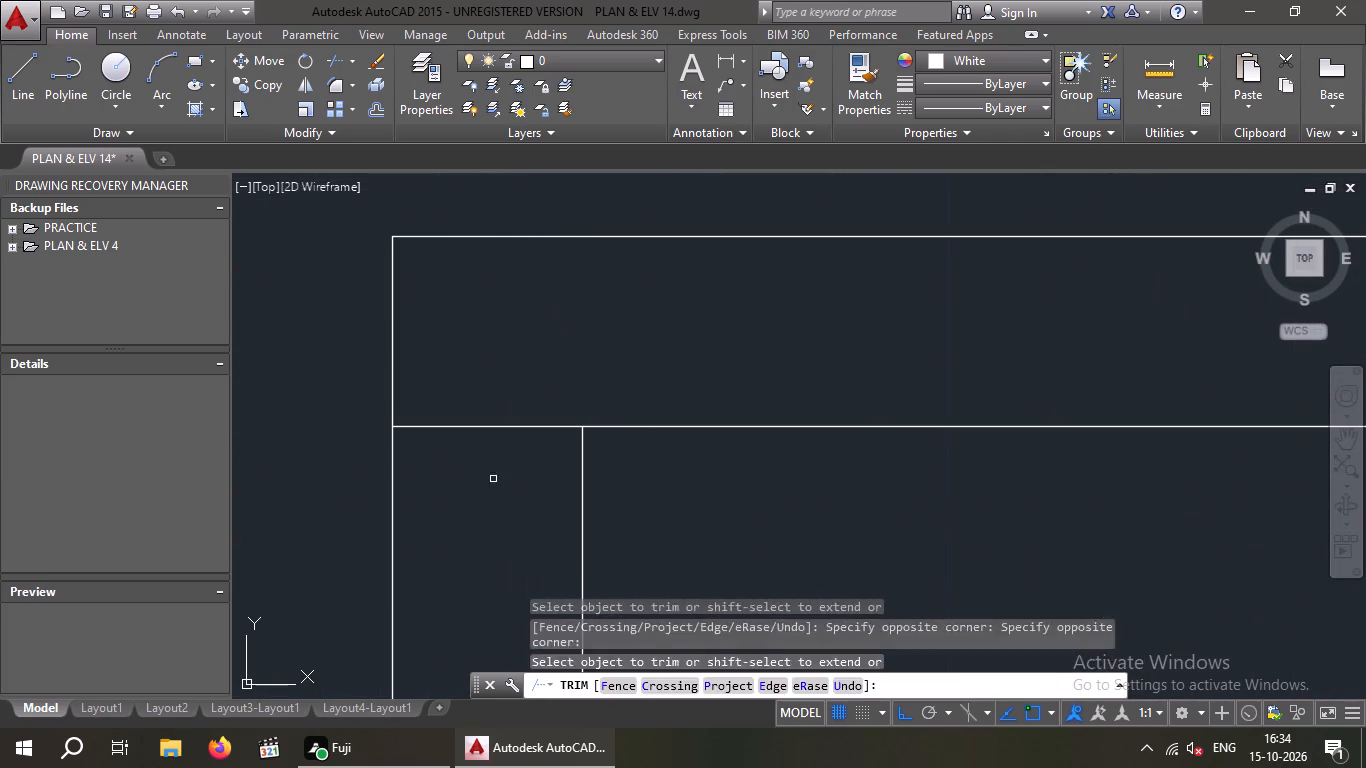
left_click_drag(494, 493, 458, 459)
left_click(448, 366)
scroll(467, 385, "down", 5)
scroll(821, 396, "up", 4)
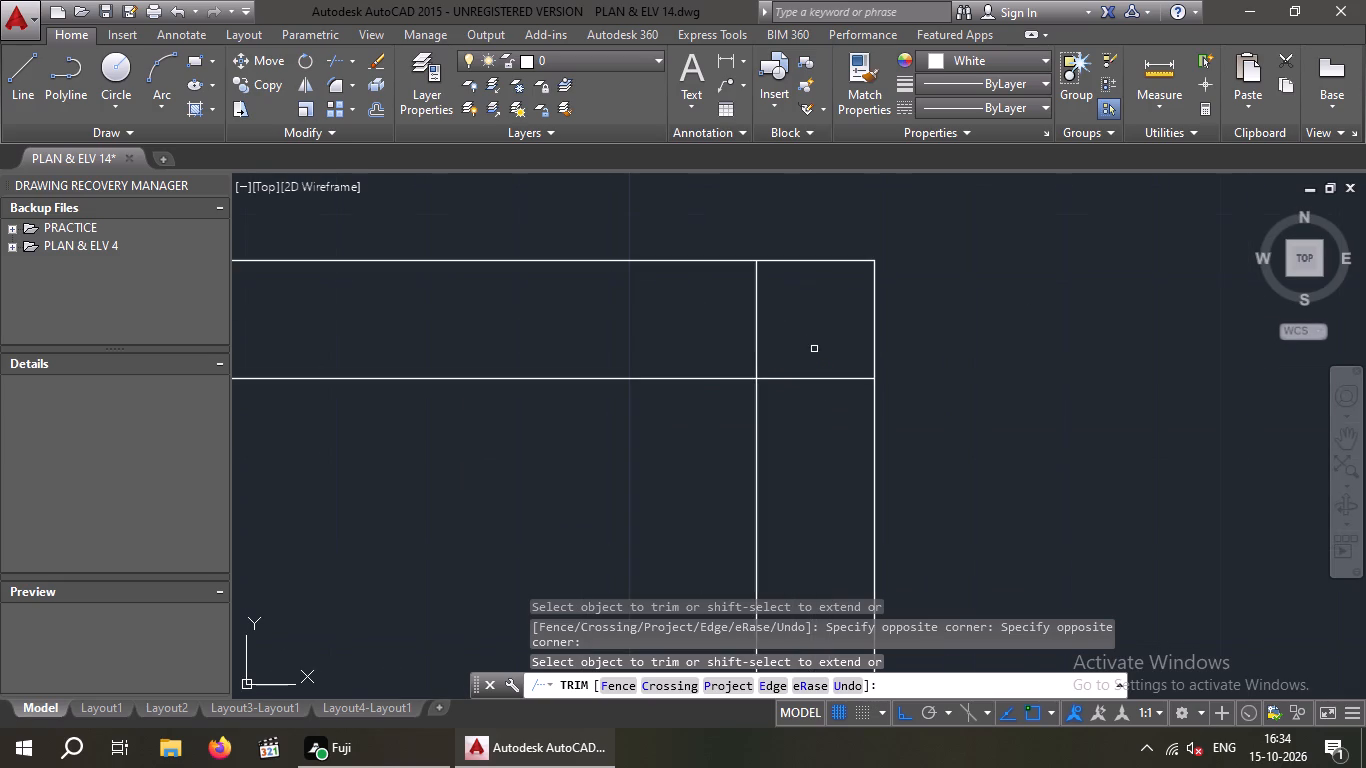
left_click(823, 414)
left_click(808, 320)
left_click_drag(825, 312, 716, 328)
left_click(703, 328)
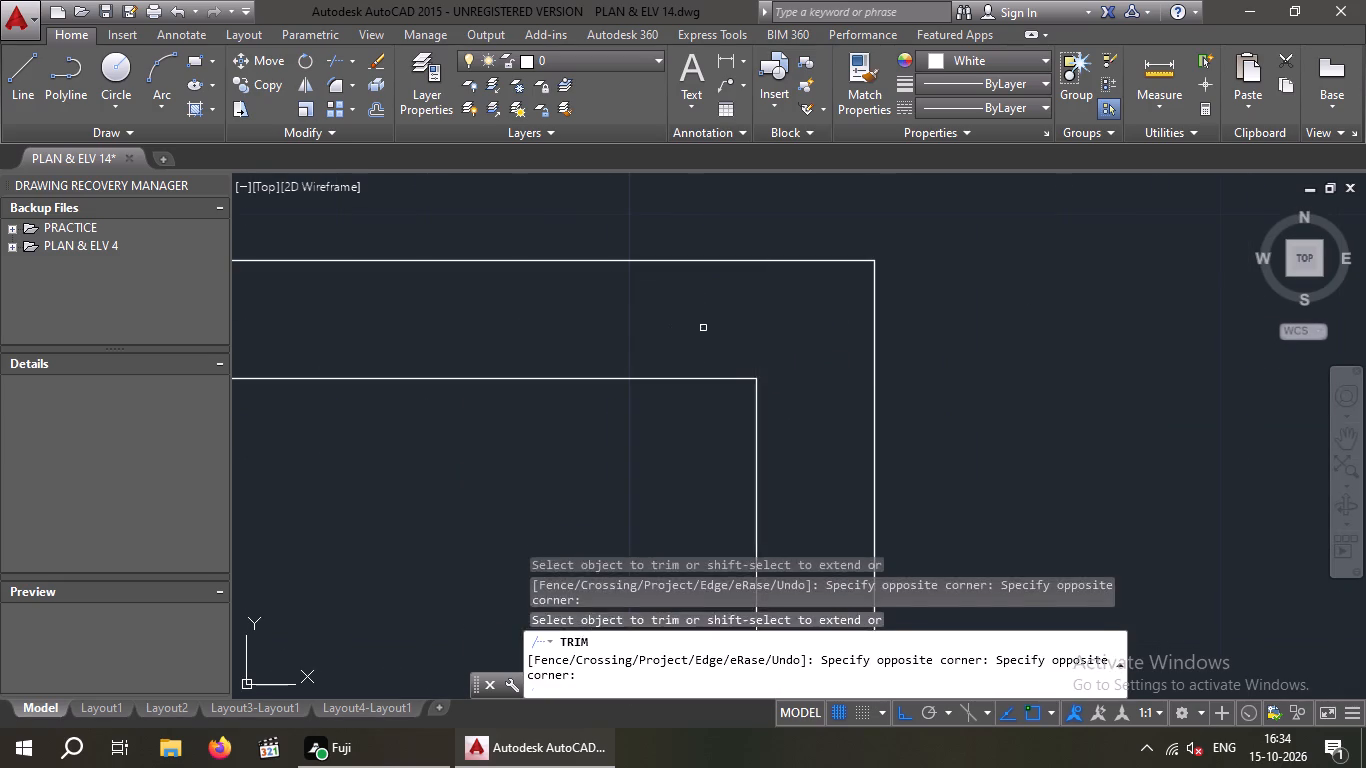
scroll(705, 330, "down", 4)
scroll(642, 422, "down", 3)
middle_click_drag(609, 441, 556, 396)
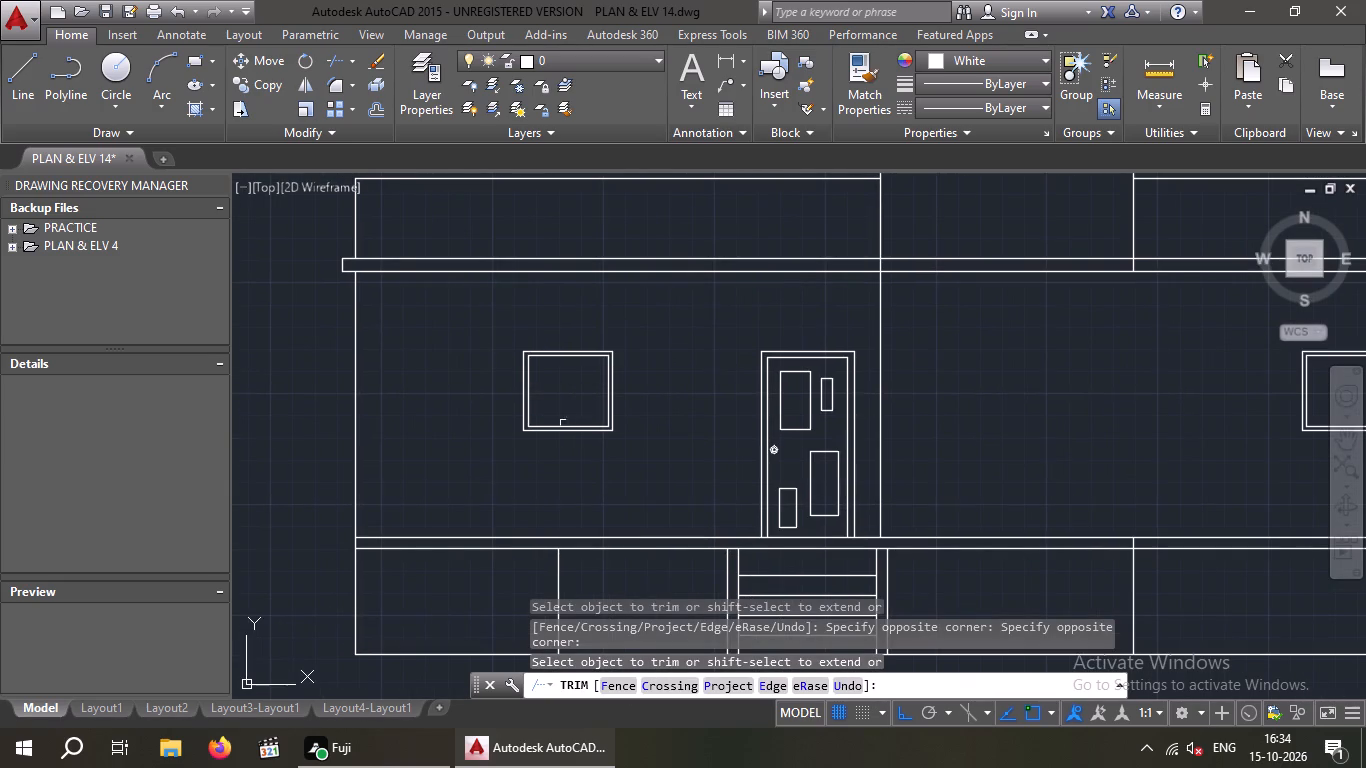
key("Escape")
key("Escape")
key("Escape")
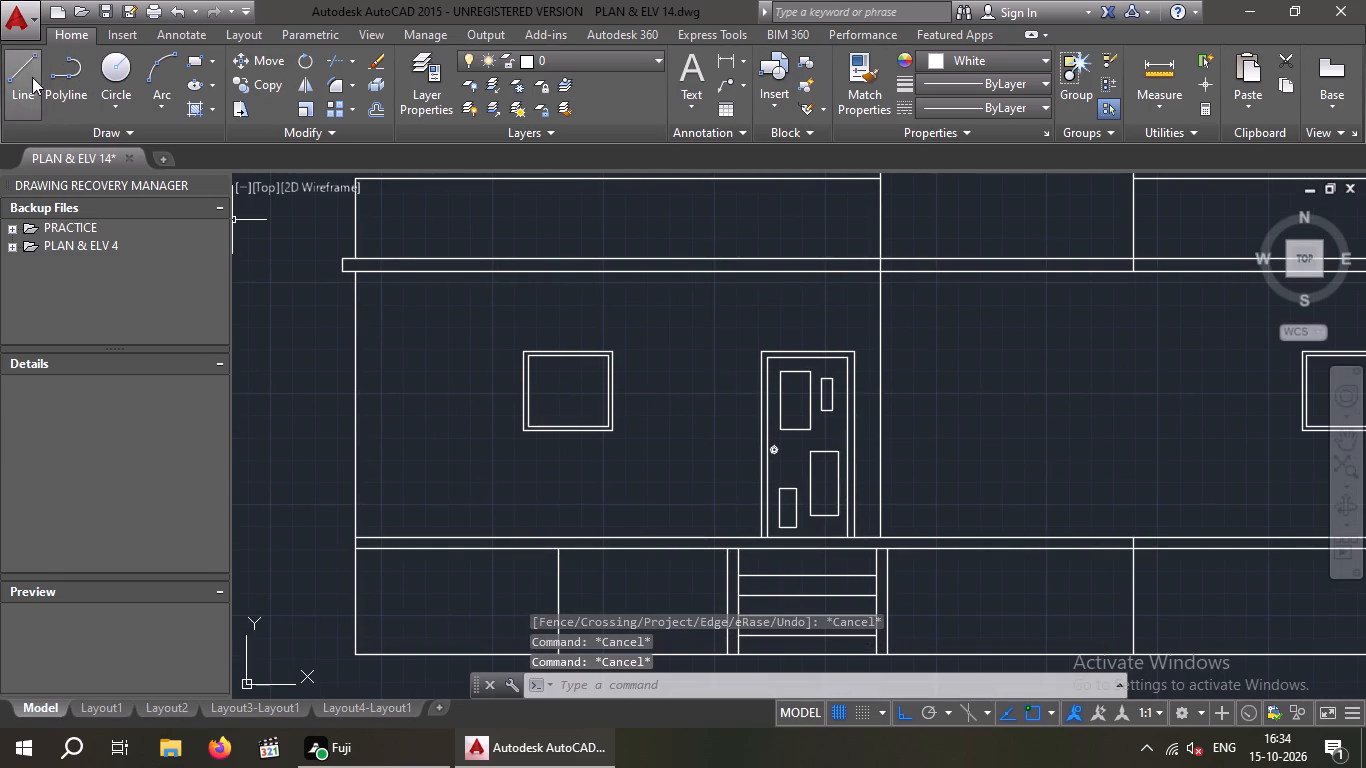
Draw a vertical centre line between the inner head and sill lines of each of the two front windows.
left_click(28, 65)
scroll(566, 363, "up", 2)
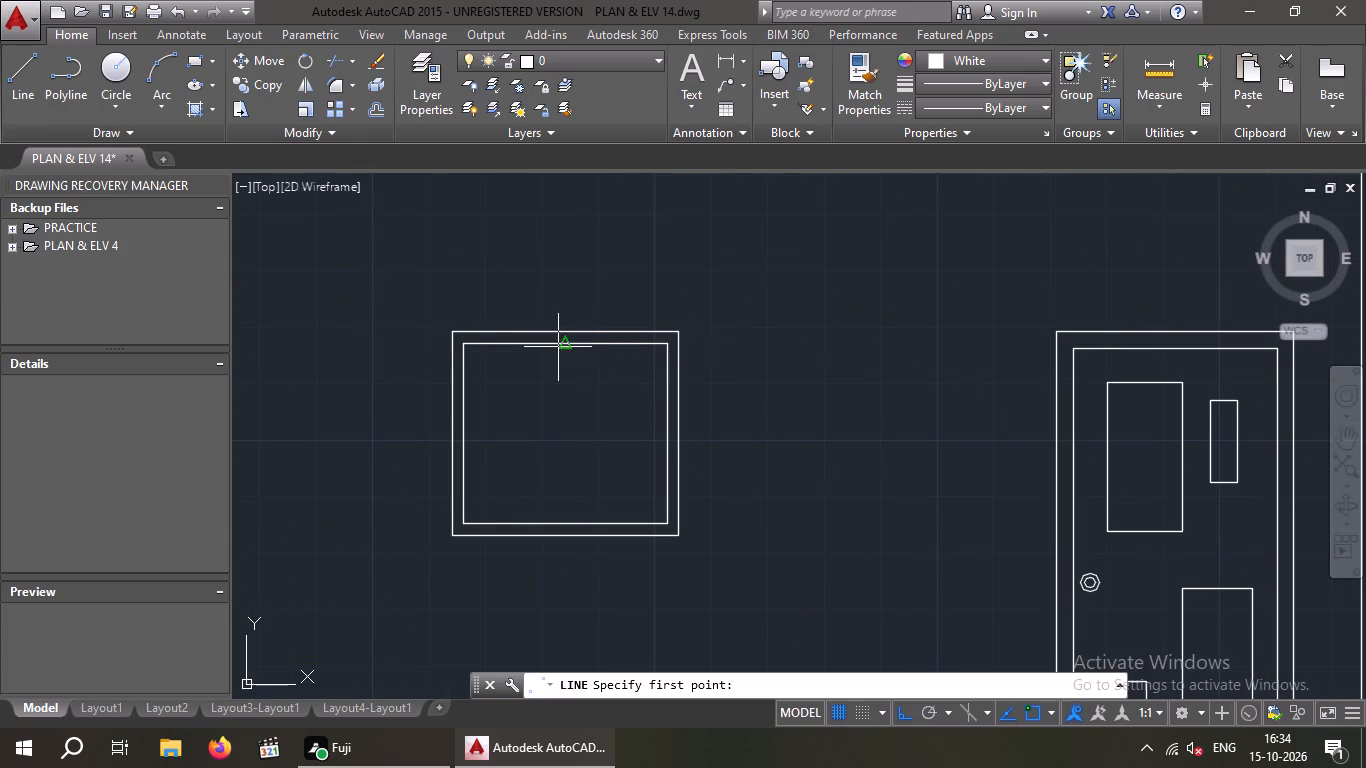
left_click_drag(564, 345, 566, 364)
left_click(564, 527)
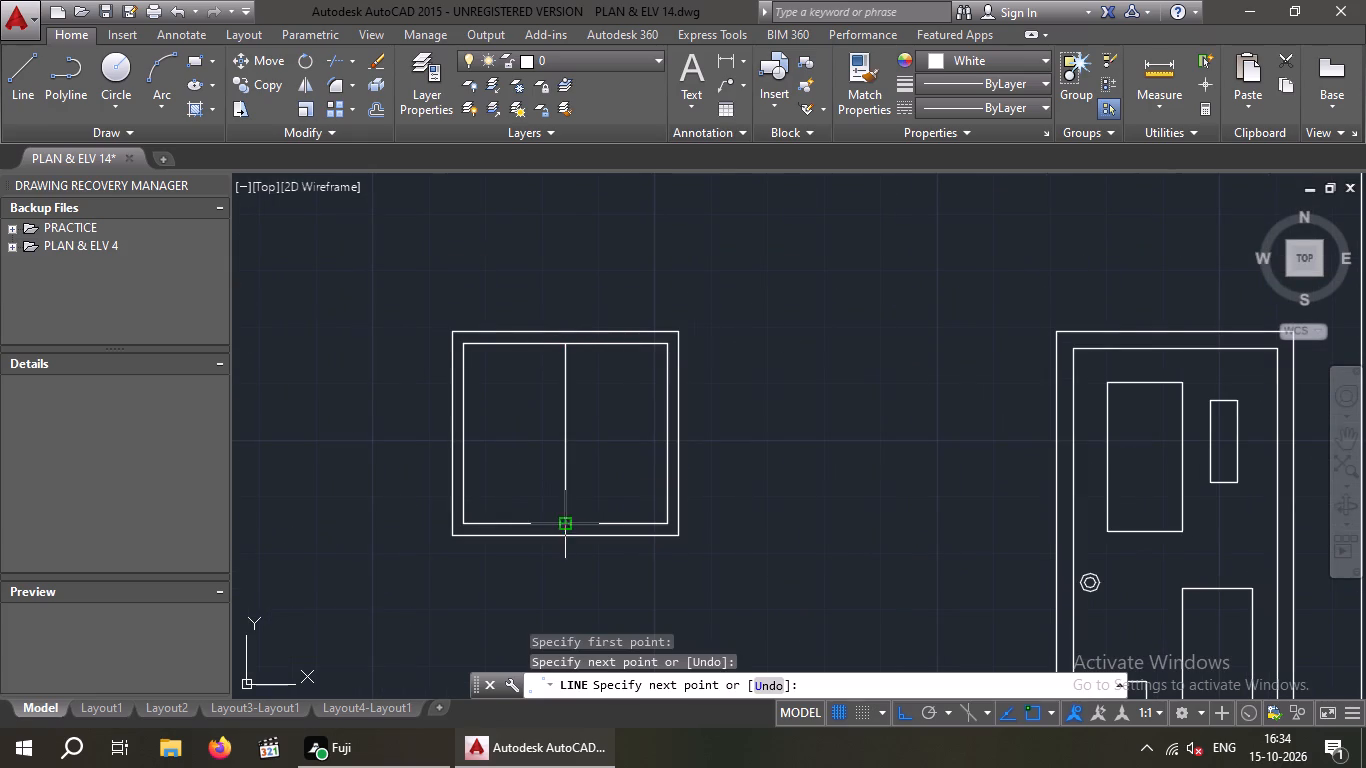
scroll(590, 459, "down", 3)
key("space")
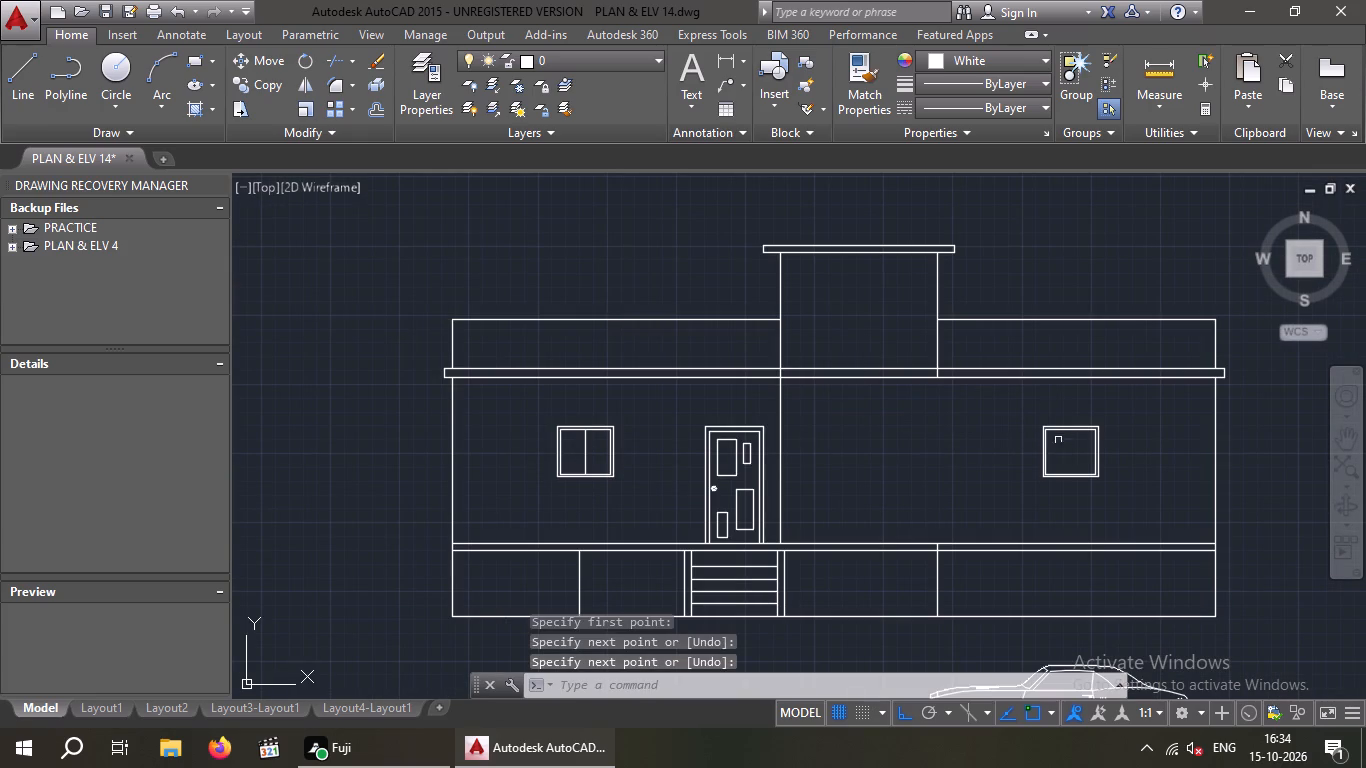
key("space")
scroll(1096, 441, "up", 3)
left_click_drag(993, 404, 993, 421)
left_click(992, 586)
key("space")
scroll(855, 352, "down", 4)
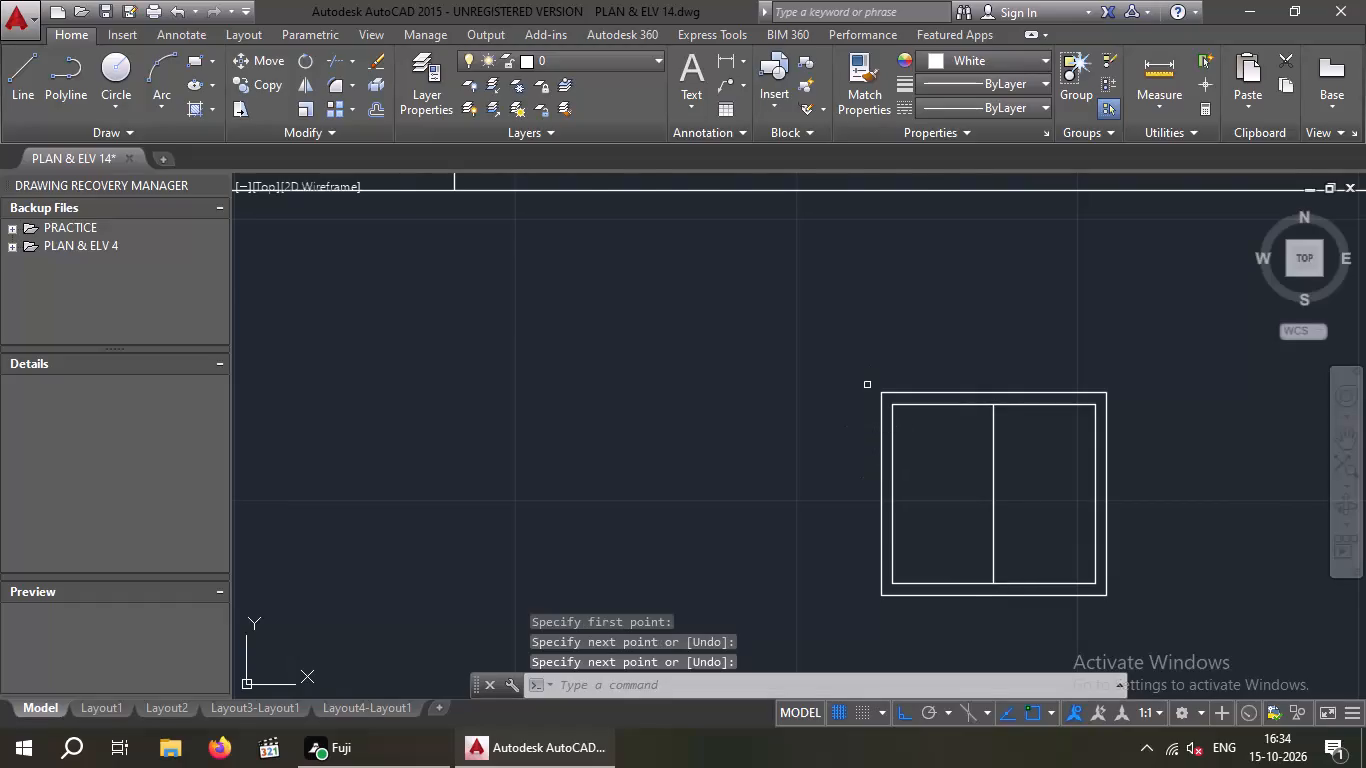
Draw a sunshade's underside 1' outward from the outer wall beside the window nearer the door, at window-head level, with a 3" upright at its tip.
middle_click_drag(772, 433, 758, 415)
scroll(756, 426, "down", 1)
middle_click_drag(749, 435, 663, 482)
scroll(659, 463, "up", 1)
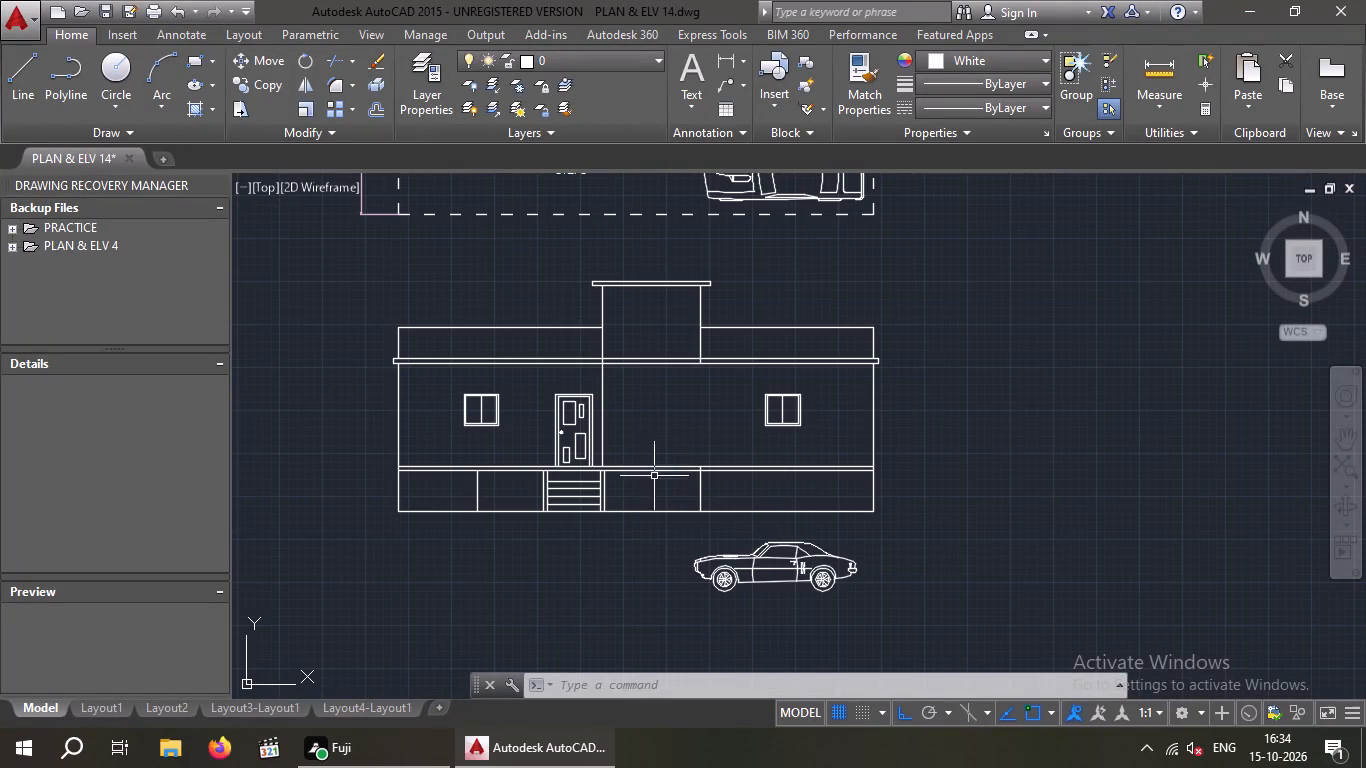
left_click(22, 61)
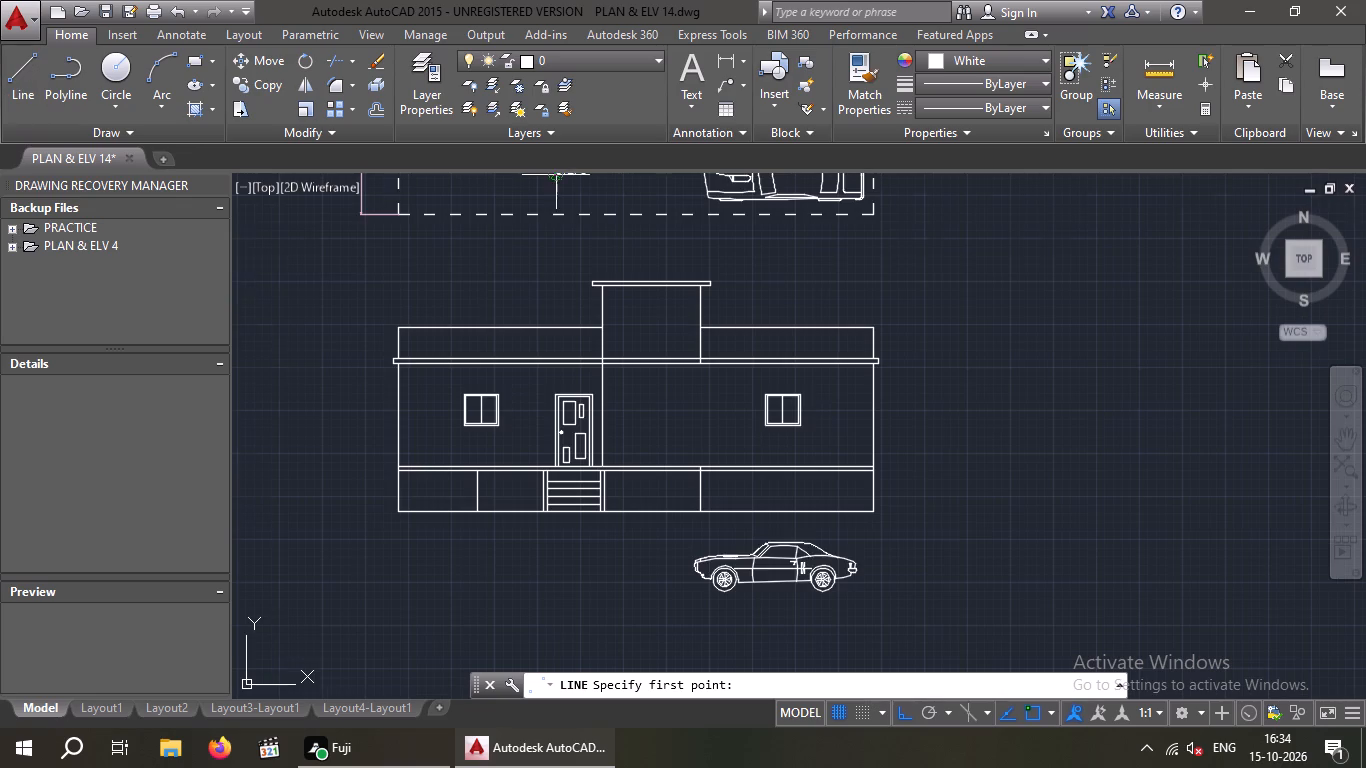
scroll(551, 175, "down", 2)
middle_click_drag(551, 184, 480, 314)
scroll(601, 202, "up", 2)
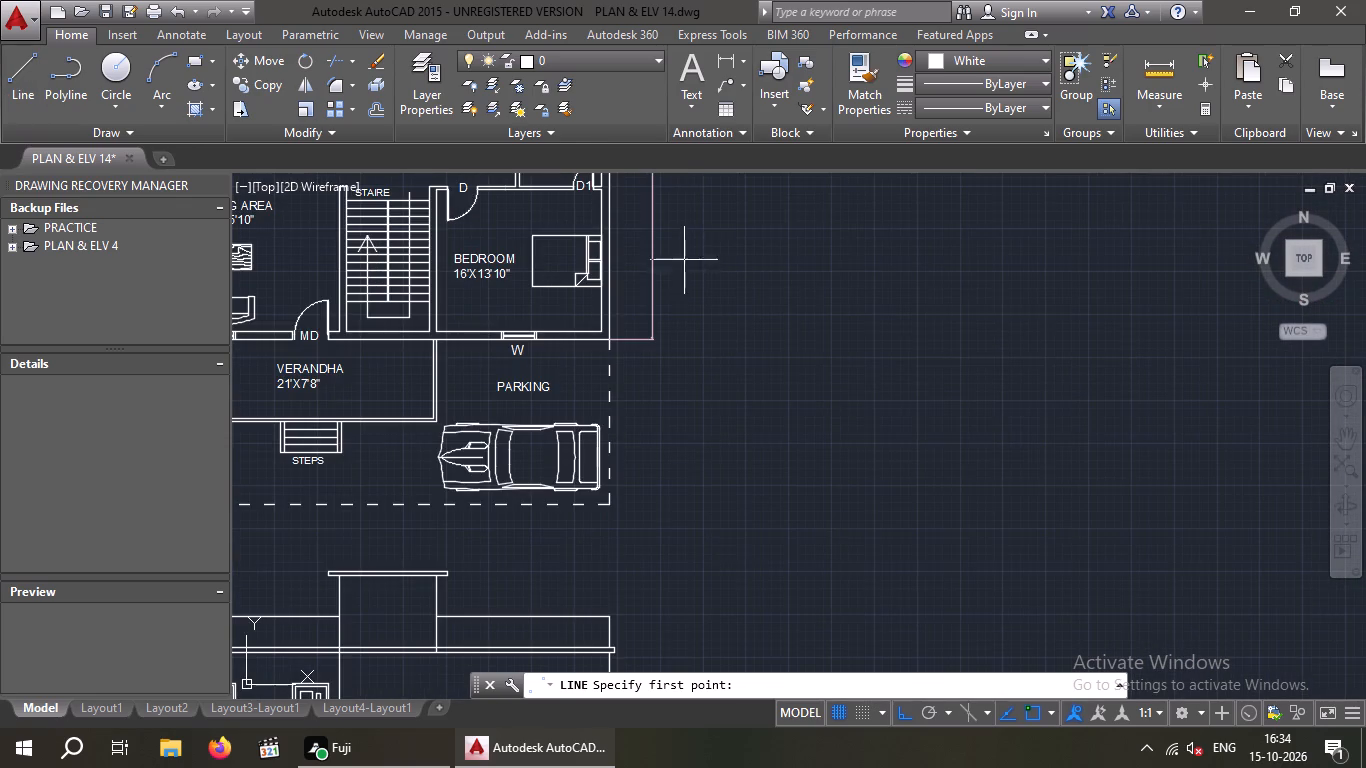
scroll(684, 261, "down", 1)
middle_click_drag(693, 320, 694, 373)
middle_click_drag(679, 439, 747, 284)
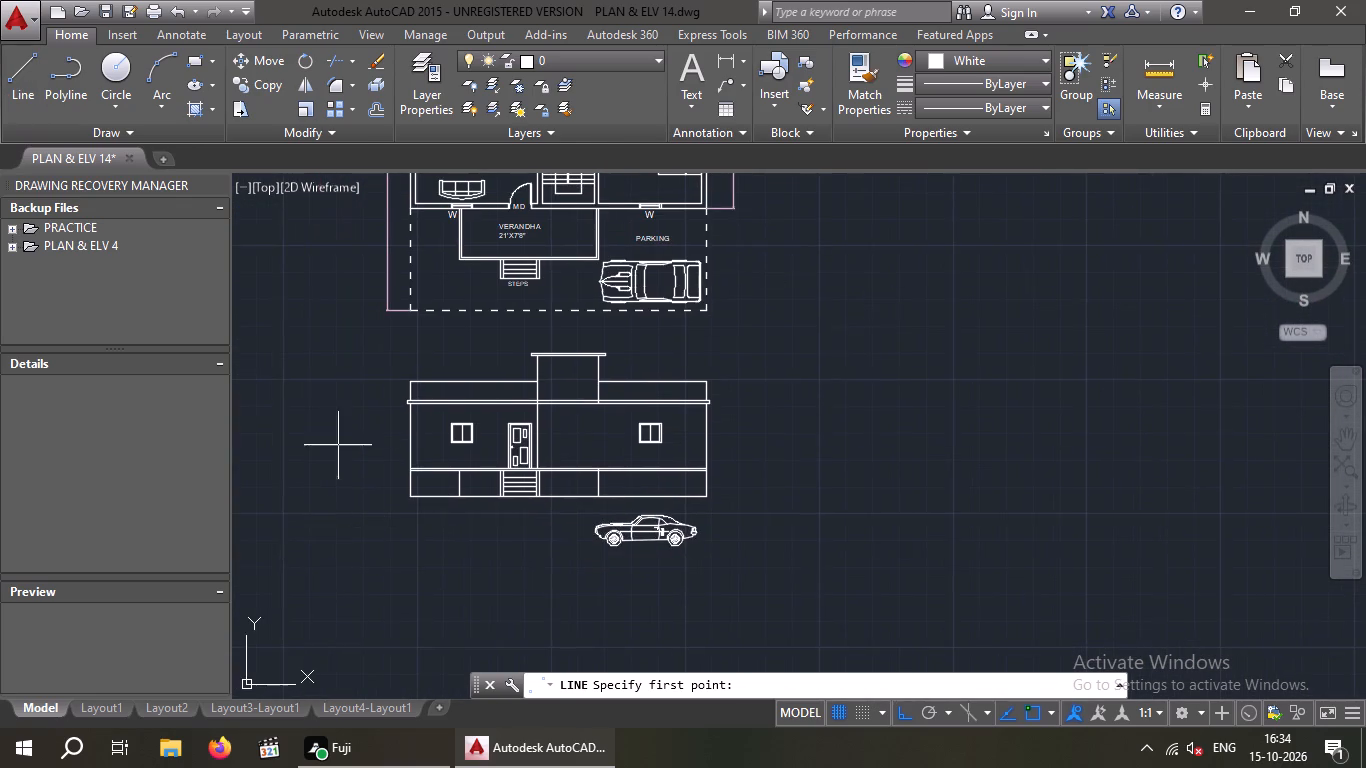
scroll(414, 449, "up", 2)
scroll(413, 449, "down", 3)
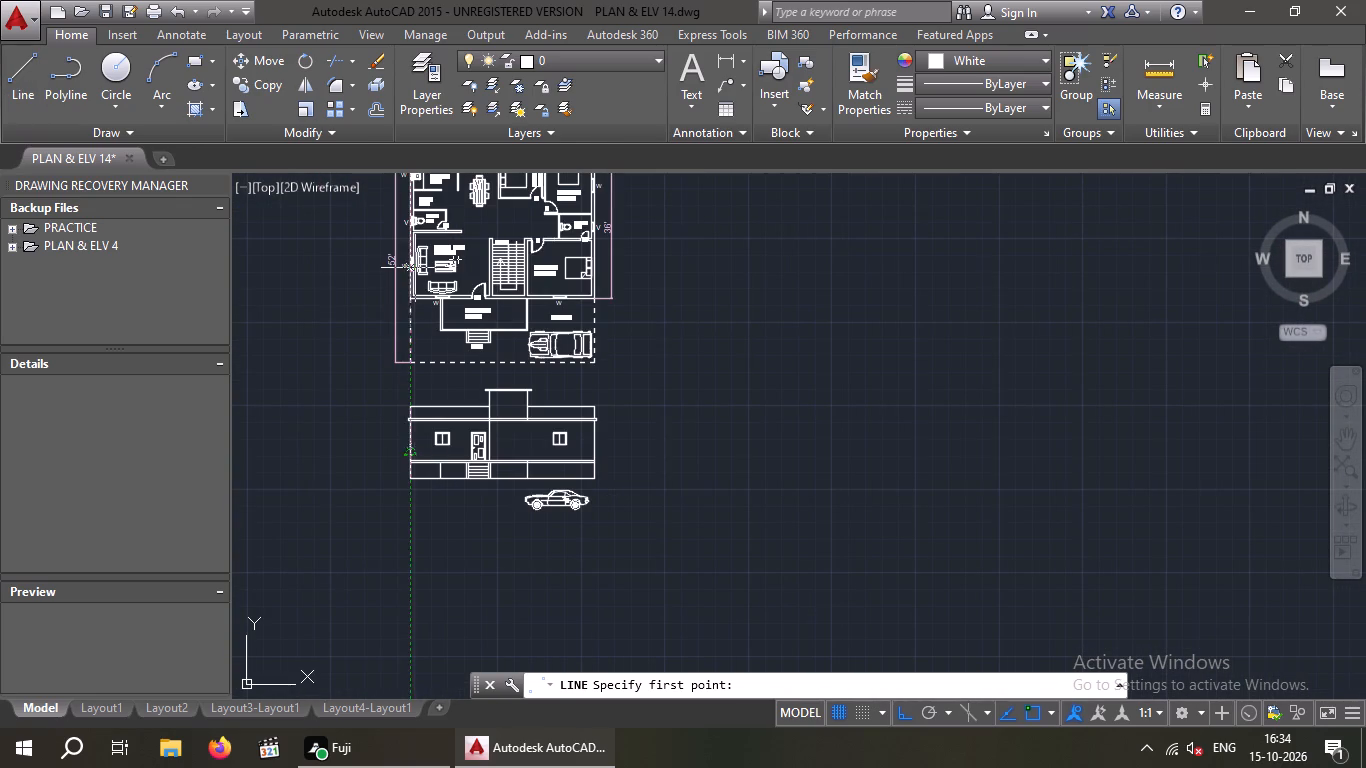
scroll(369, 456, "up", 2)
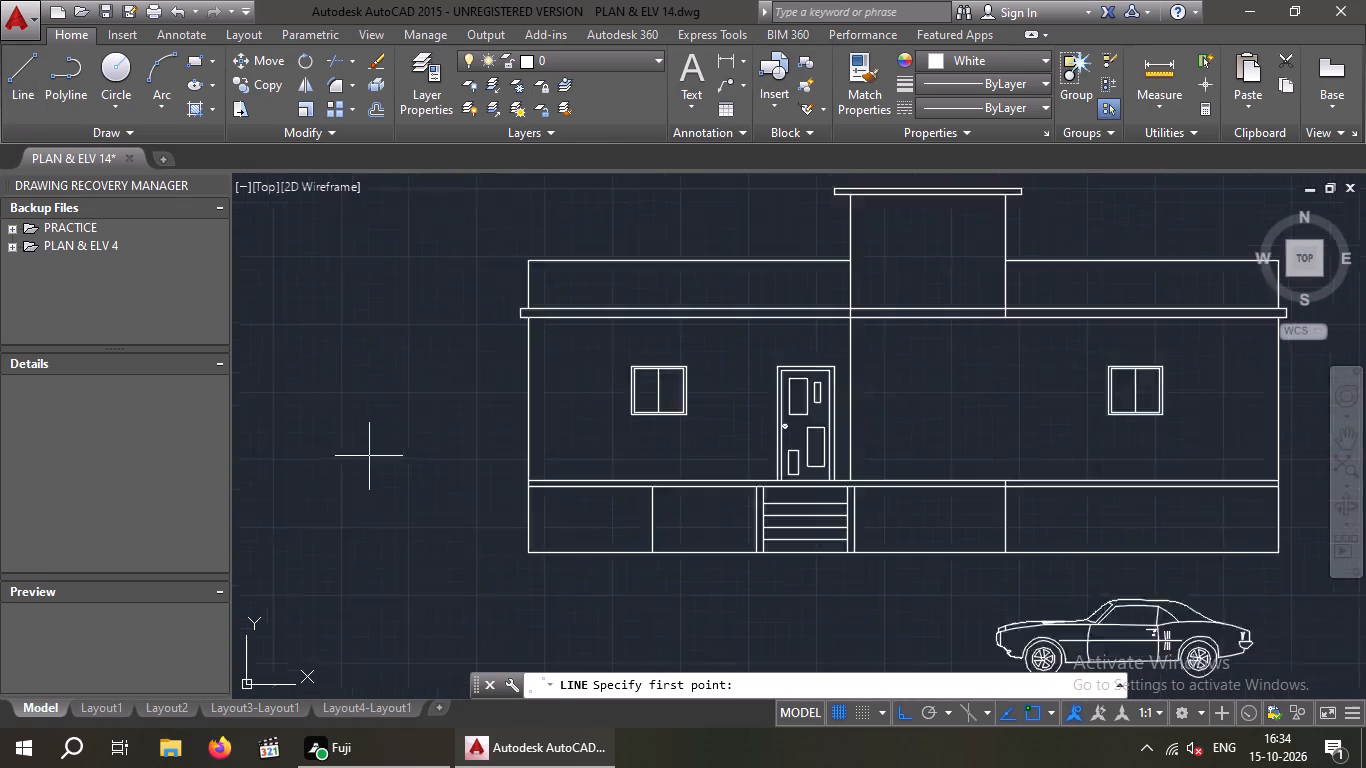
scroll(369, 456, "up", 2)
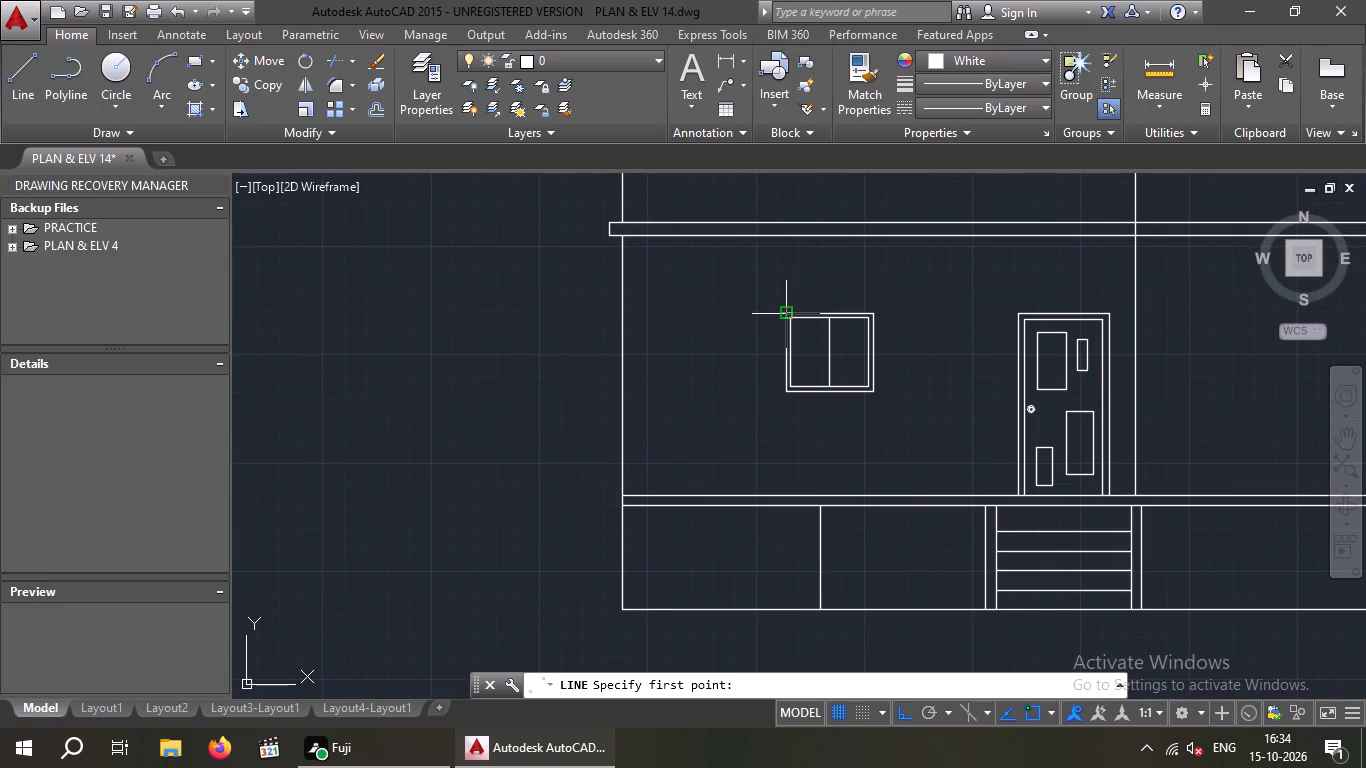
left_click(619, 316)
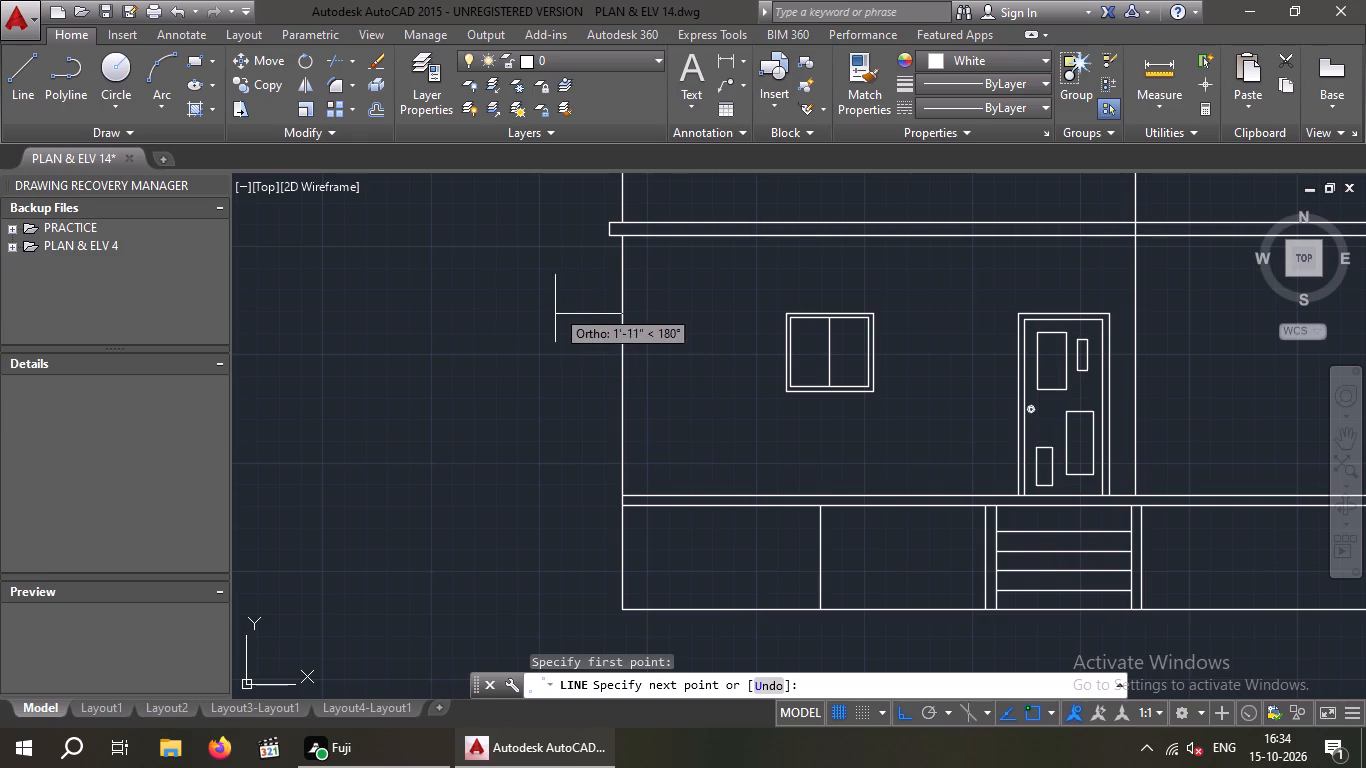
type("1'")
key("Return")
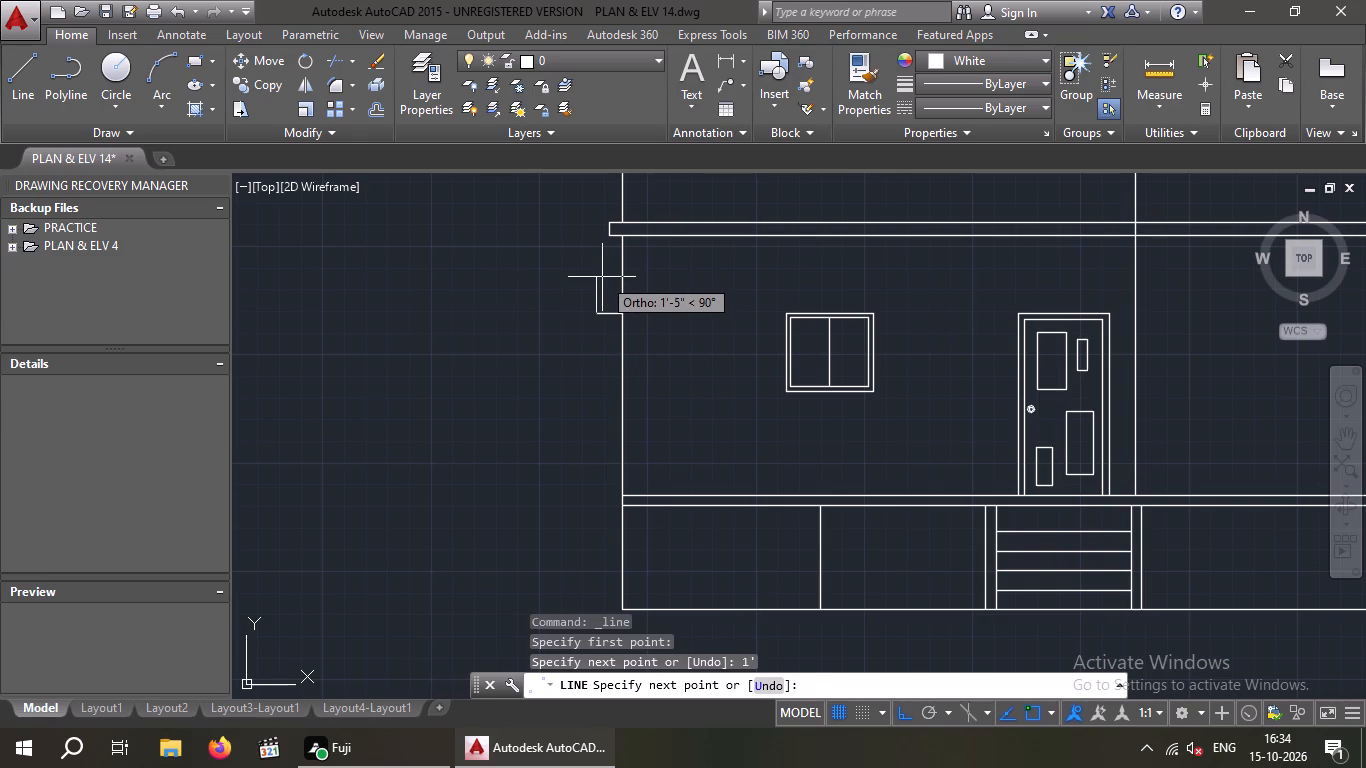
key("3")
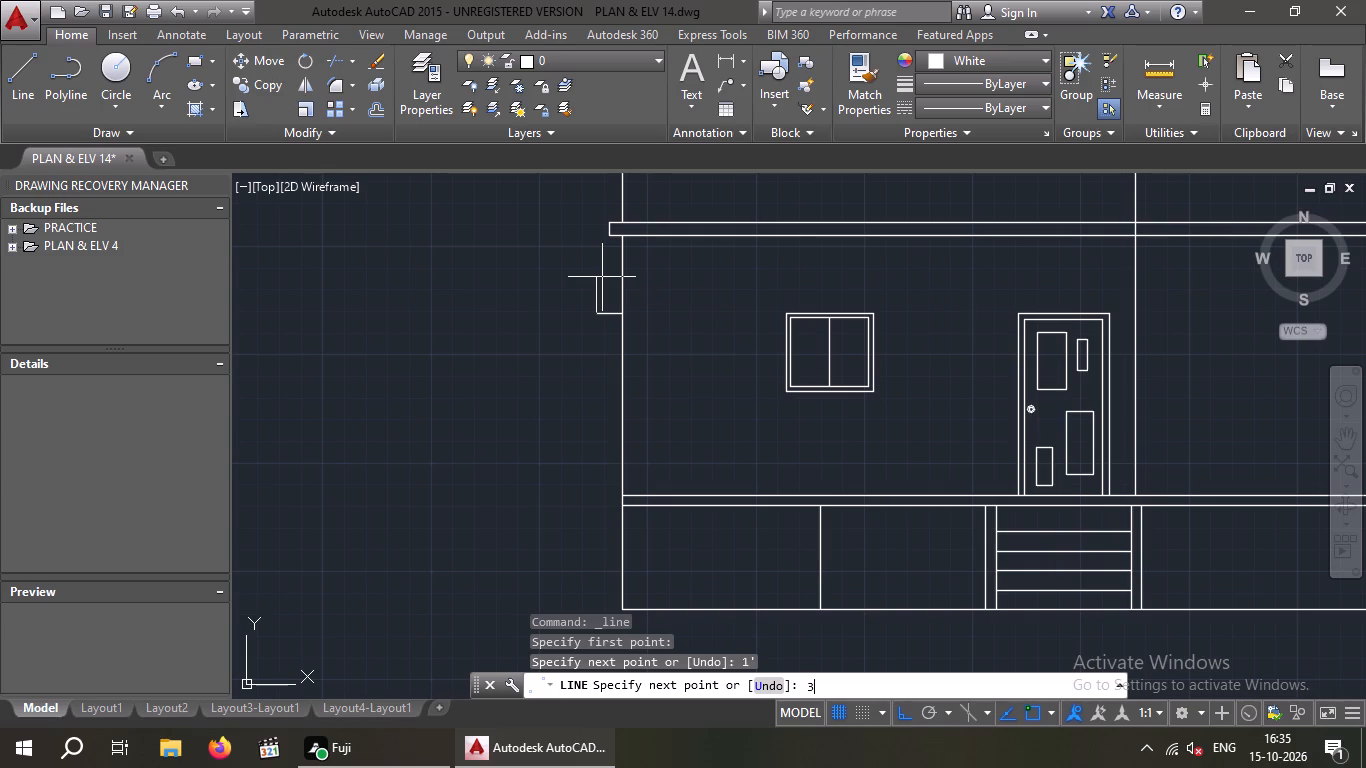
key("shift+quotedbl")
key("Return")
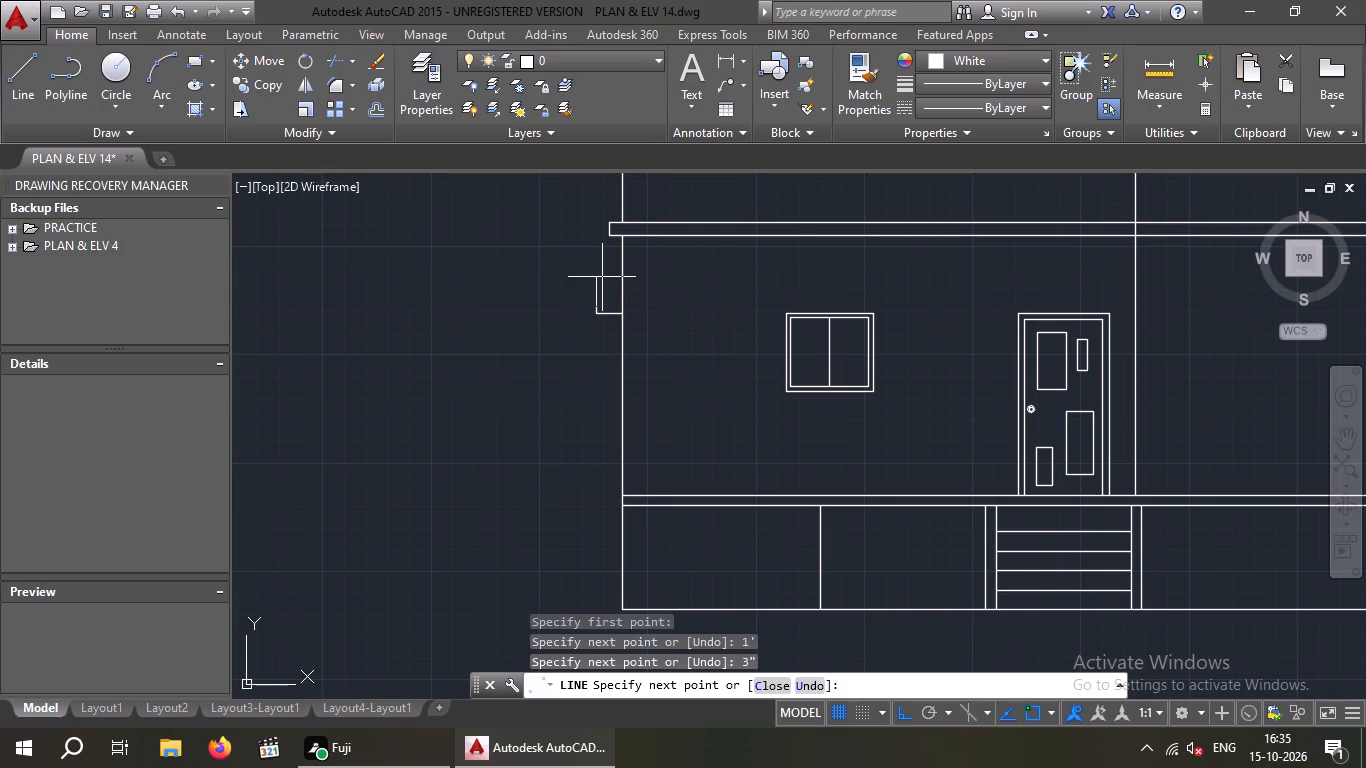
middle_click_drag(592, 333, 549, 505)
scroll(558, 492, "up", 4)
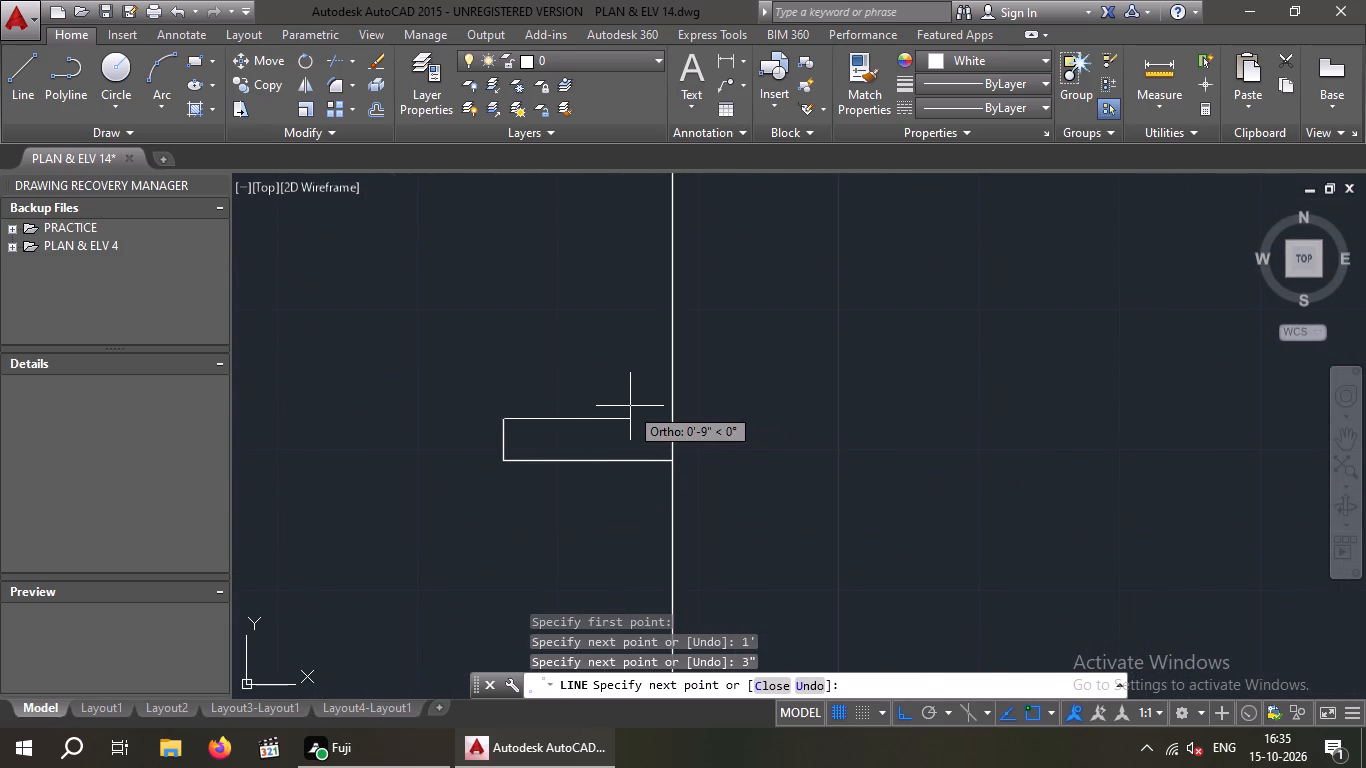
key("Escape")
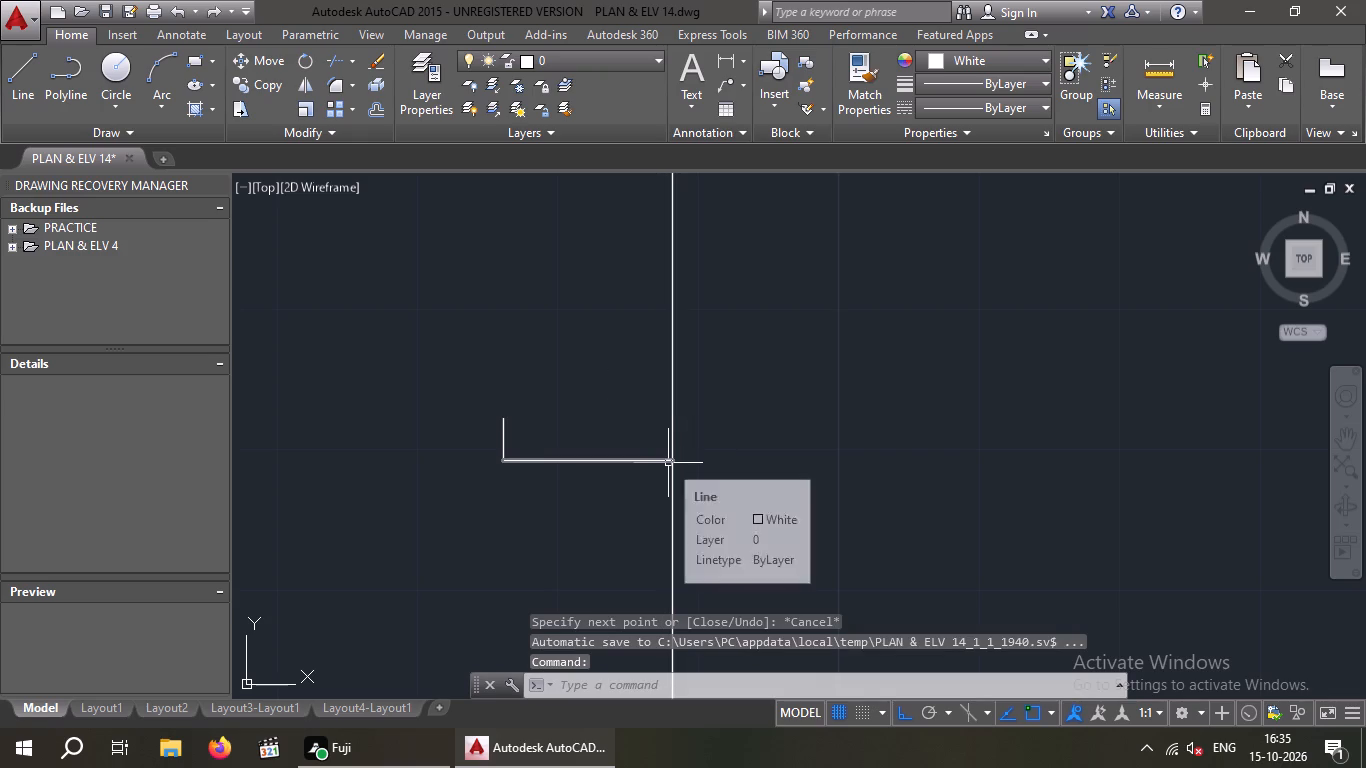
Draw a 6" vertical line up the wall from the inner end of the sunshade's underside.
key("l")
key("Return")
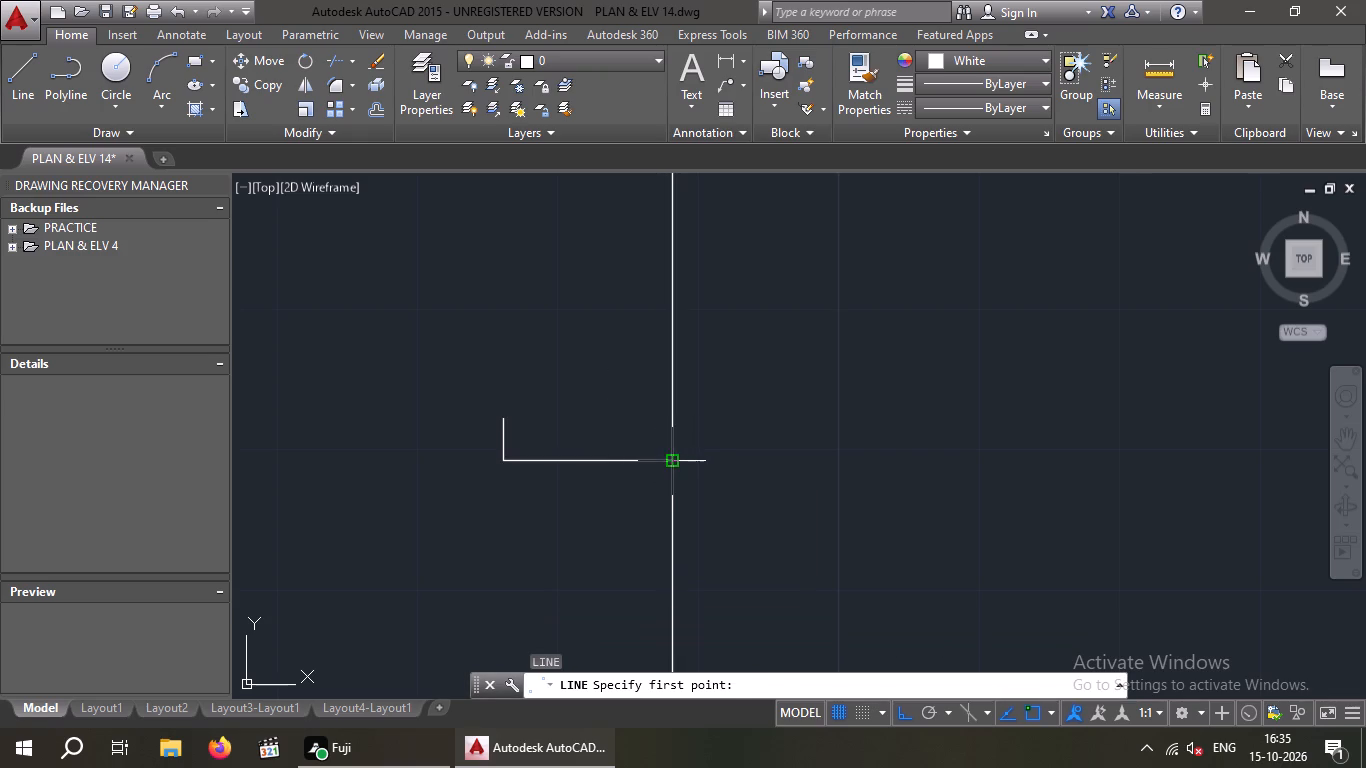
left_click_drag(674, 459, 679, 433)
key("6")
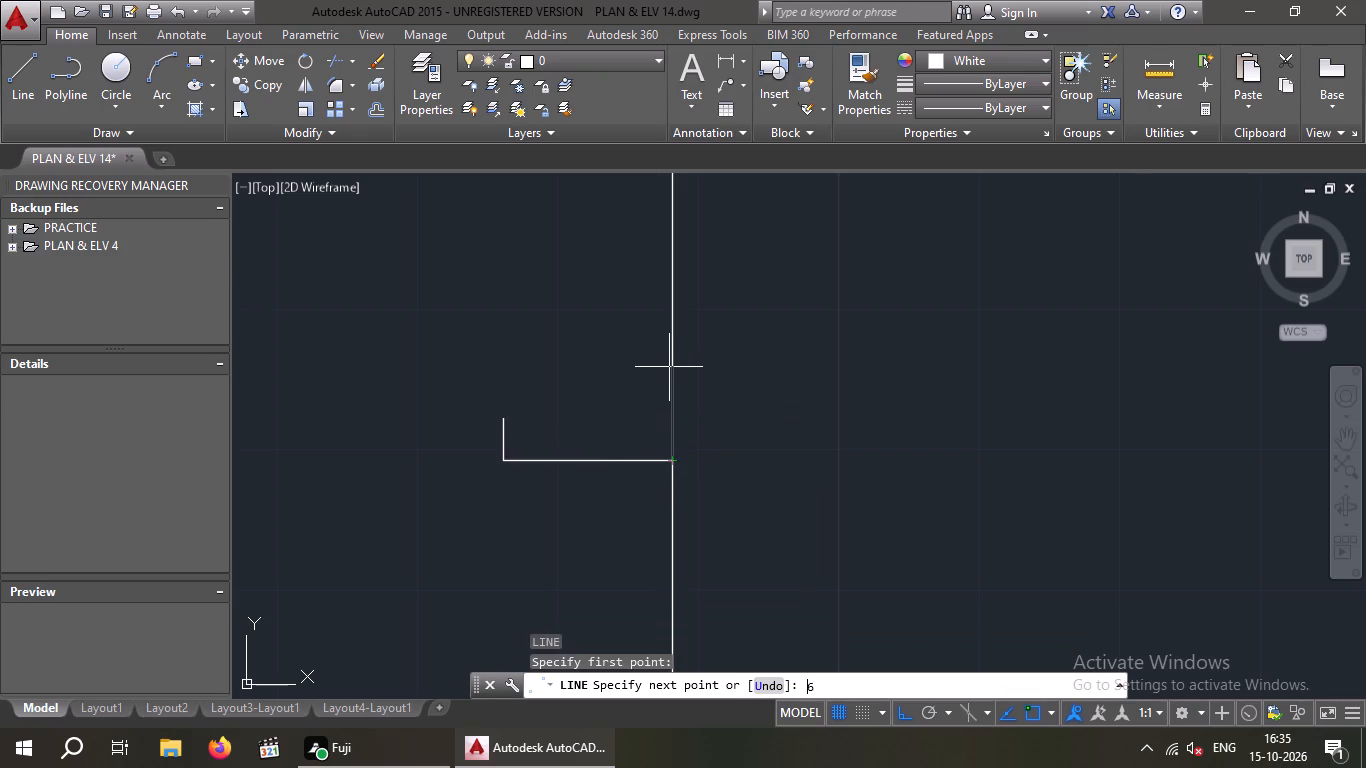
key("shift+quotedbl")
key("Return")
scroll(669, 367, "up", 1)
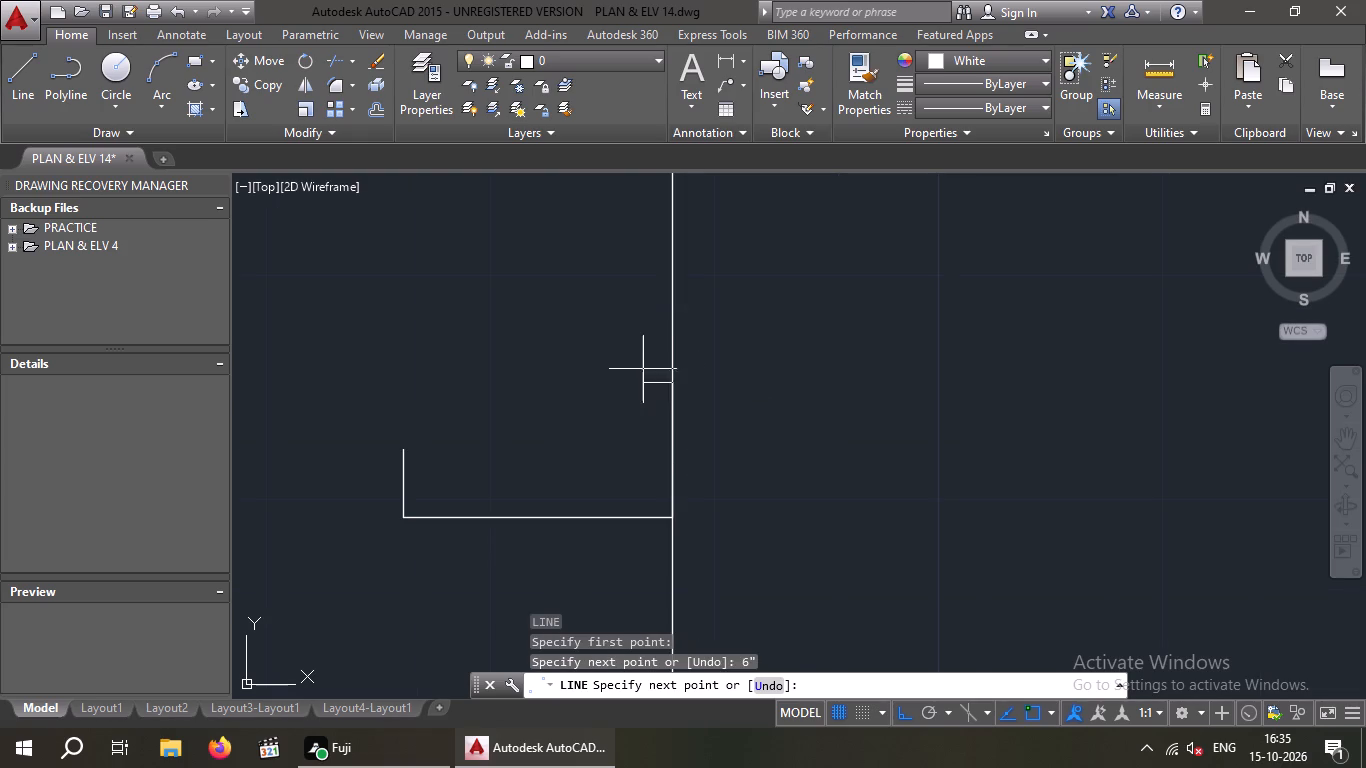
key("Escape")
key("Escape")
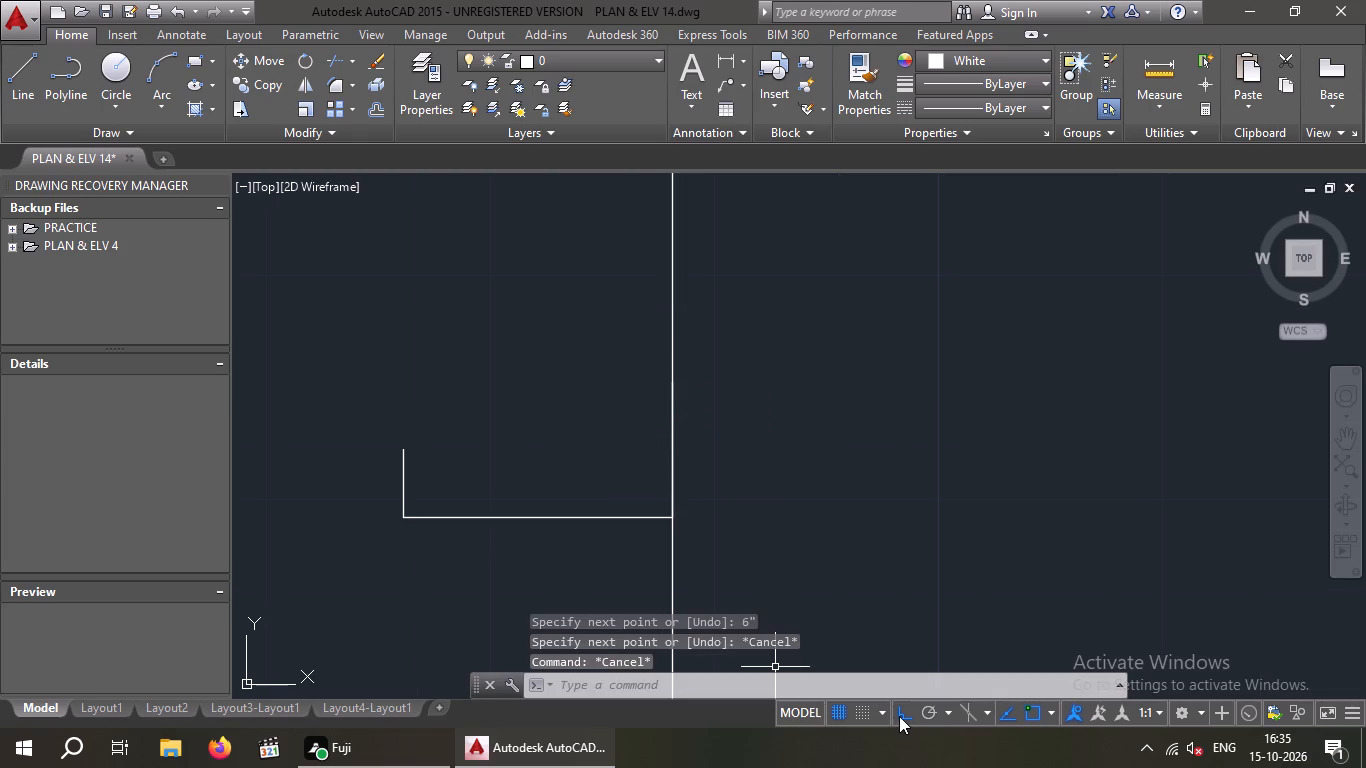
Turn Ortho off and draw the sunshade's sloping top from the 3" upright's upper end to the 6" wall line's upper end.
left_click(899, 716)
key("space")
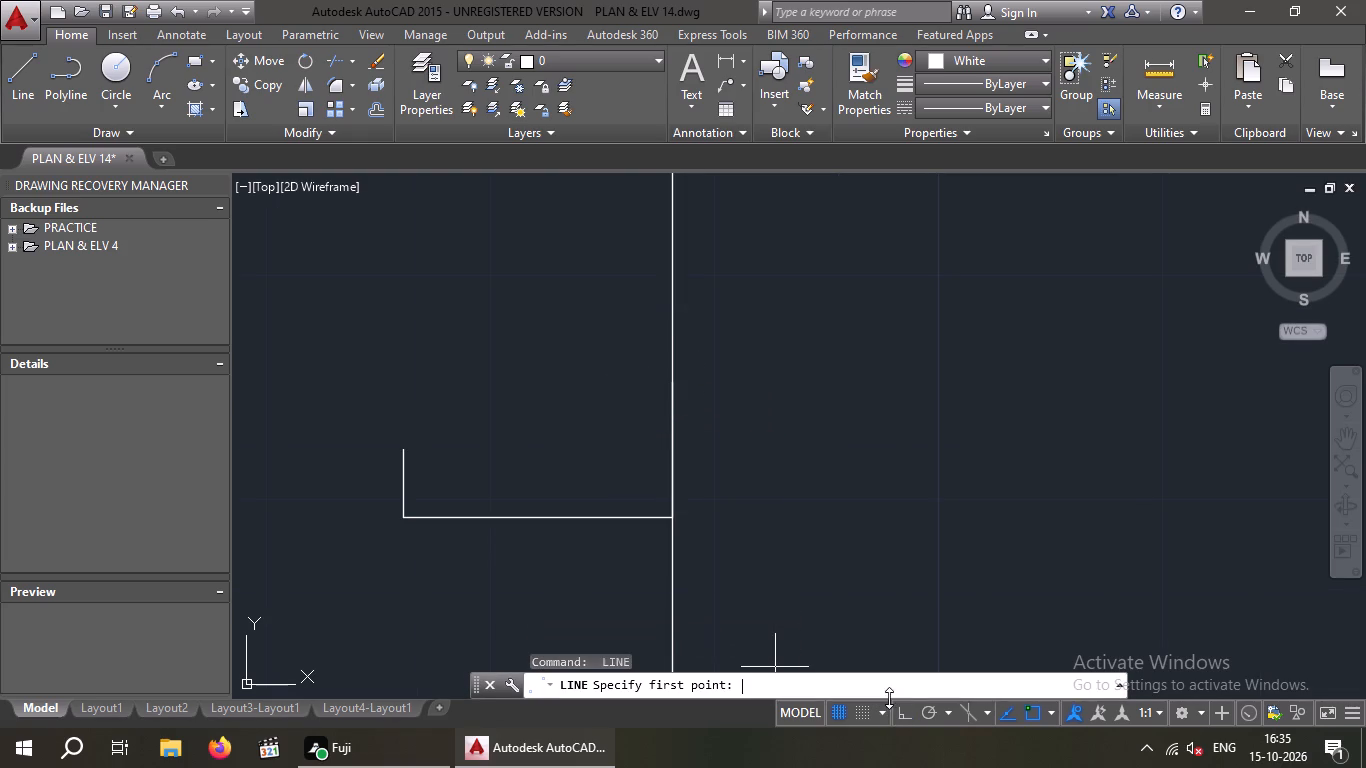
left_click_drag(404, 447, 441, 447)
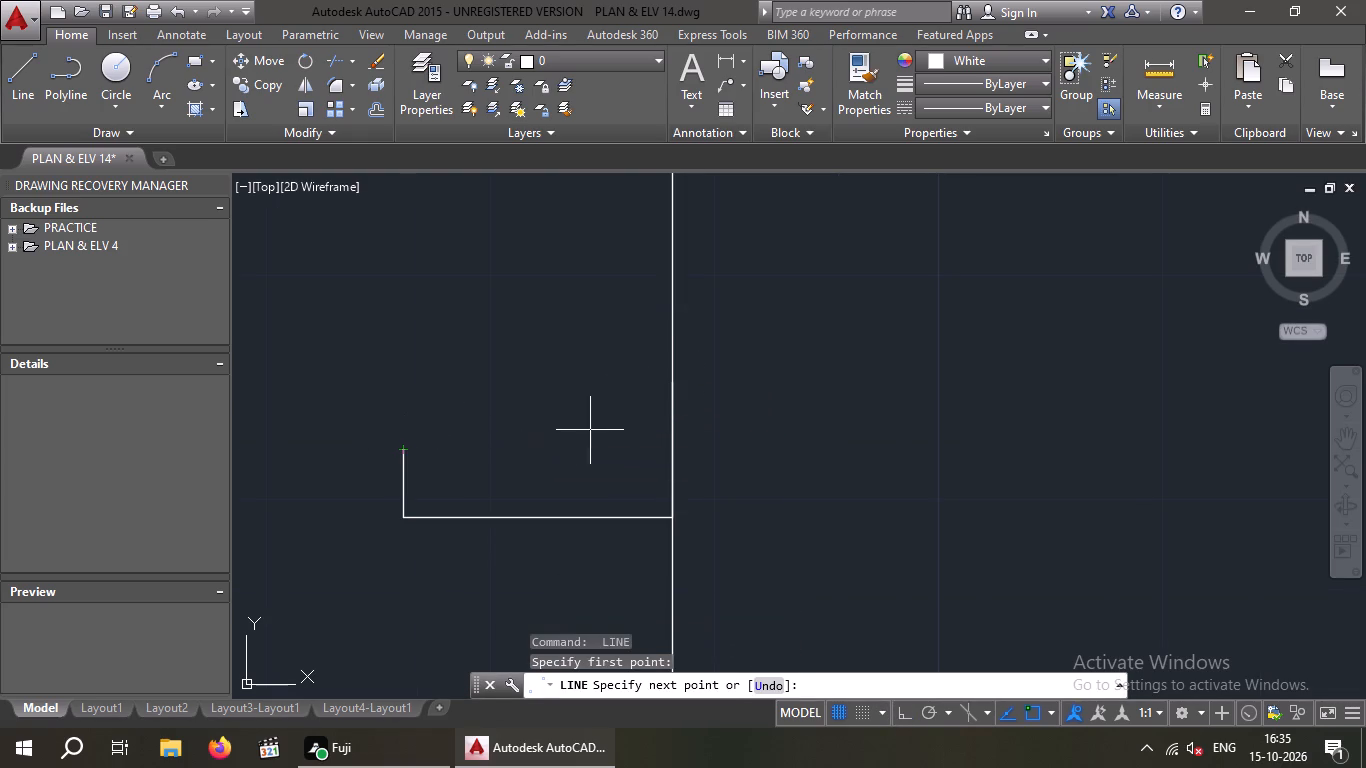
left_click(674, 384)
right_click(674, 384)
right_click_drag(642, 396, 600, 415)
key("Escape")
scroll(531, 371, "down", 4)
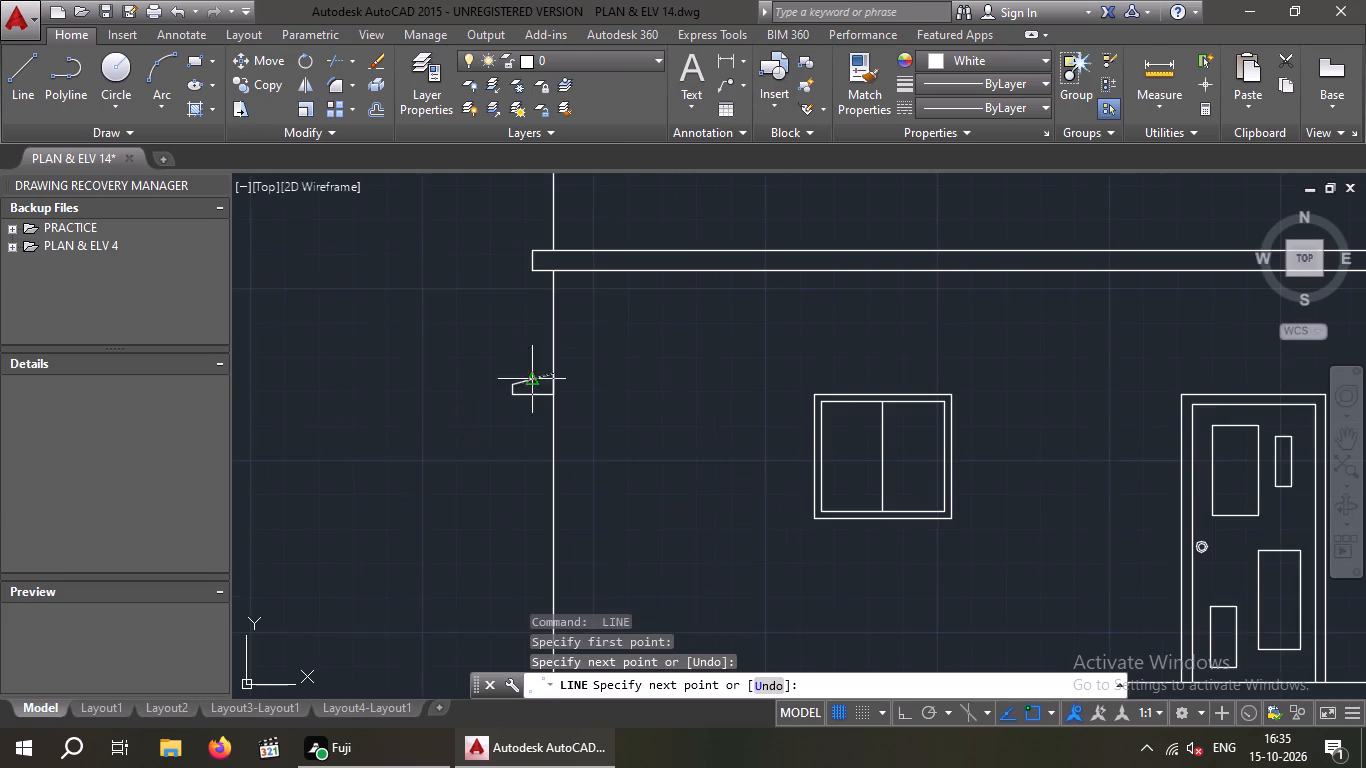
key("Escape")
Examine the sunshade profile and the front elevation against the floor plan above it.
scroll(493, 409, "down", 2)
scroll(508, 395, "up", 5)
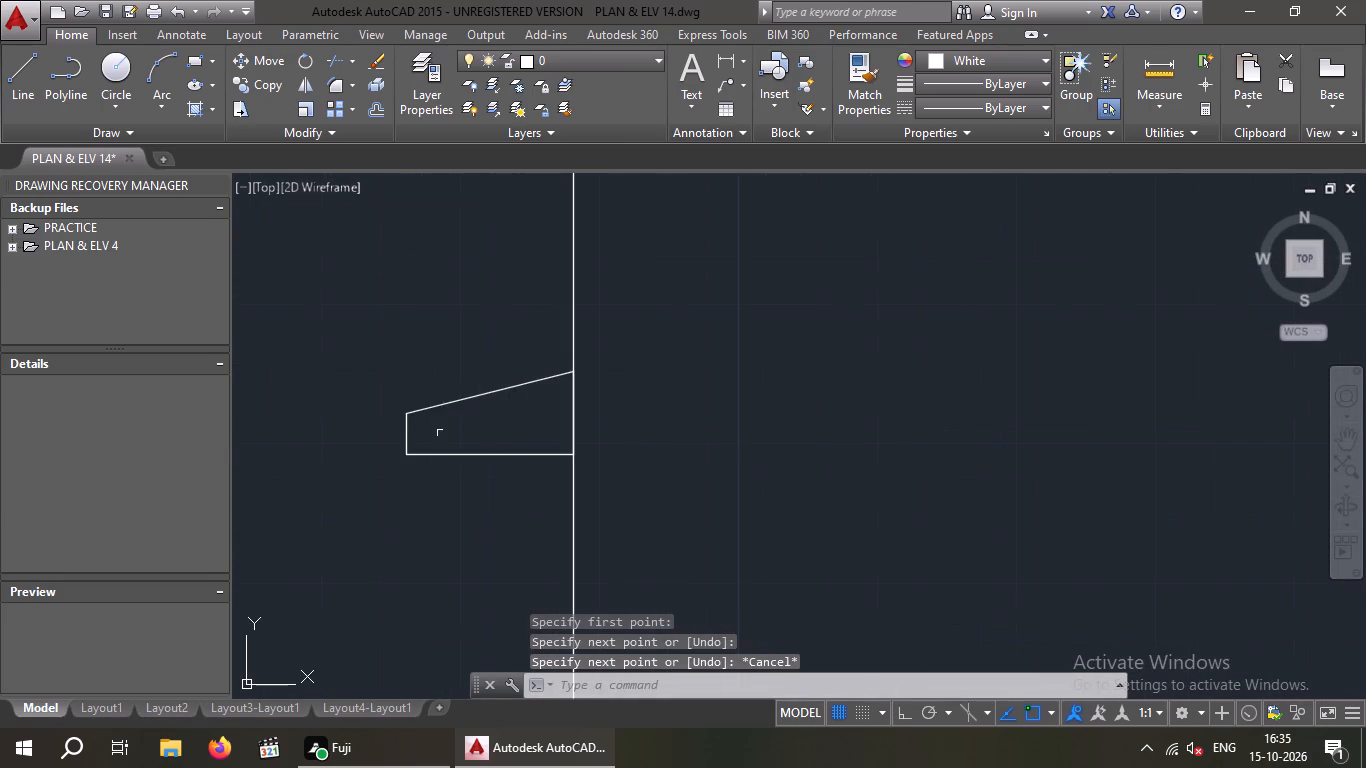
scroll(422, 433, "up", 1)
scroll(423, 431, "down", 9)
middle_click_drag(403, 475, 396, 501)
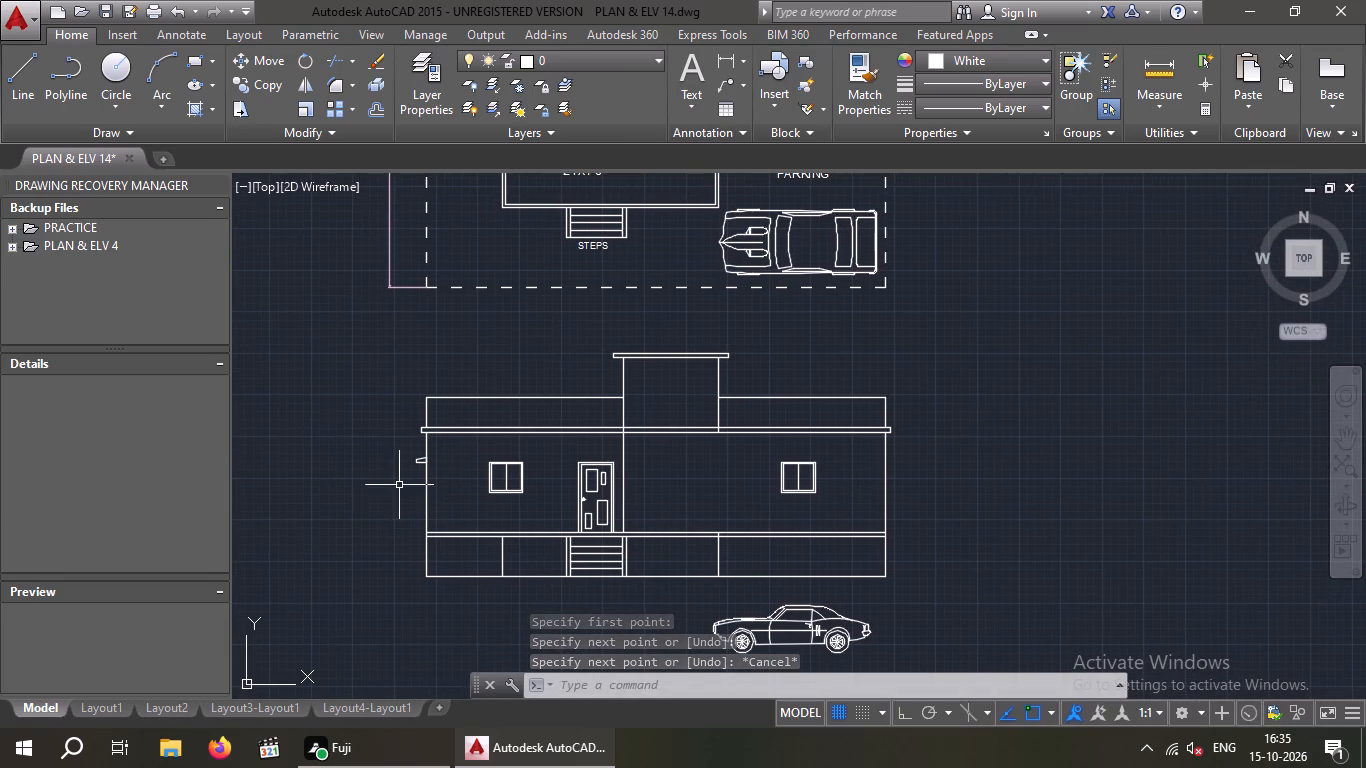
middle_click_drag(365, 500, 395, 471)
scroll(382, 470, "down", 1)
middle_click_drag(373, 505, 371, 534)
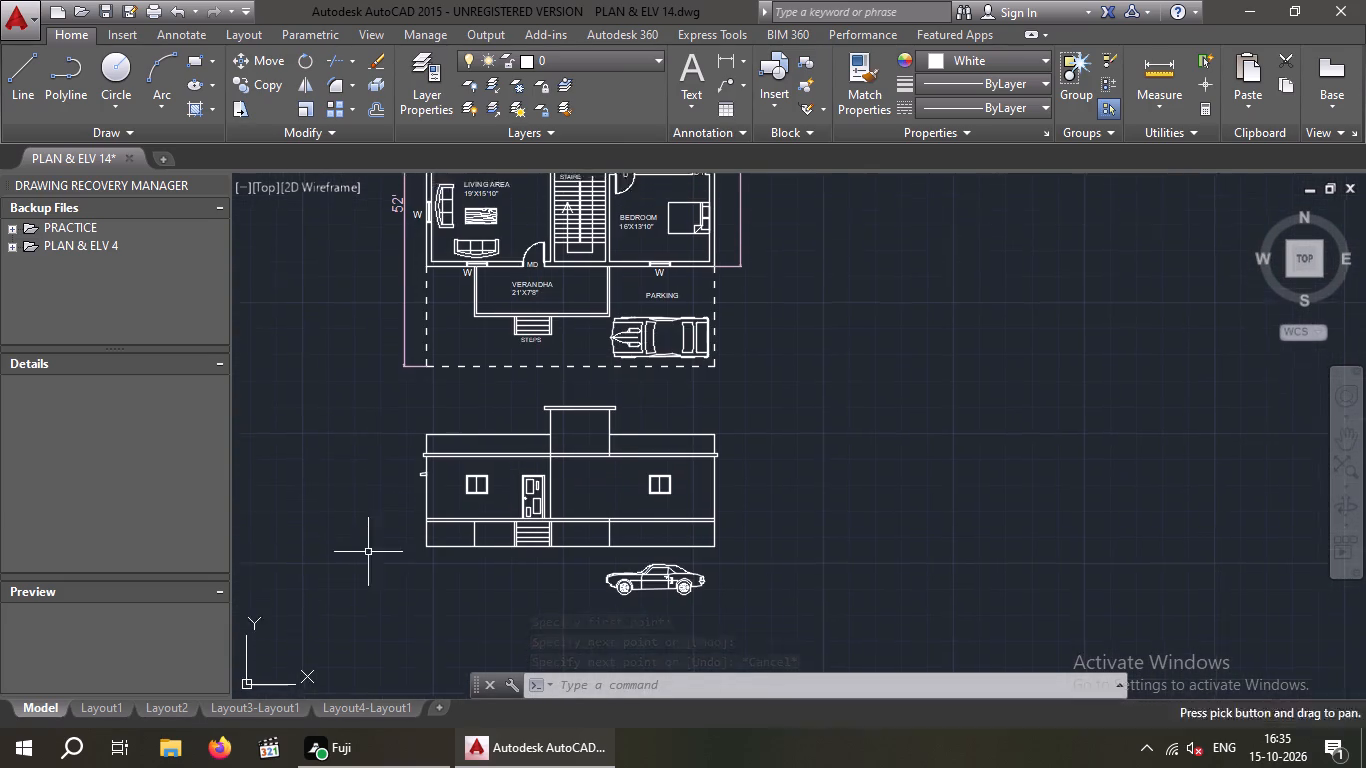
scroll(437, 550, "up", 1)
scroll(424, 585, "down", 1)
middle_click_drag(423, 587, 355, 639)
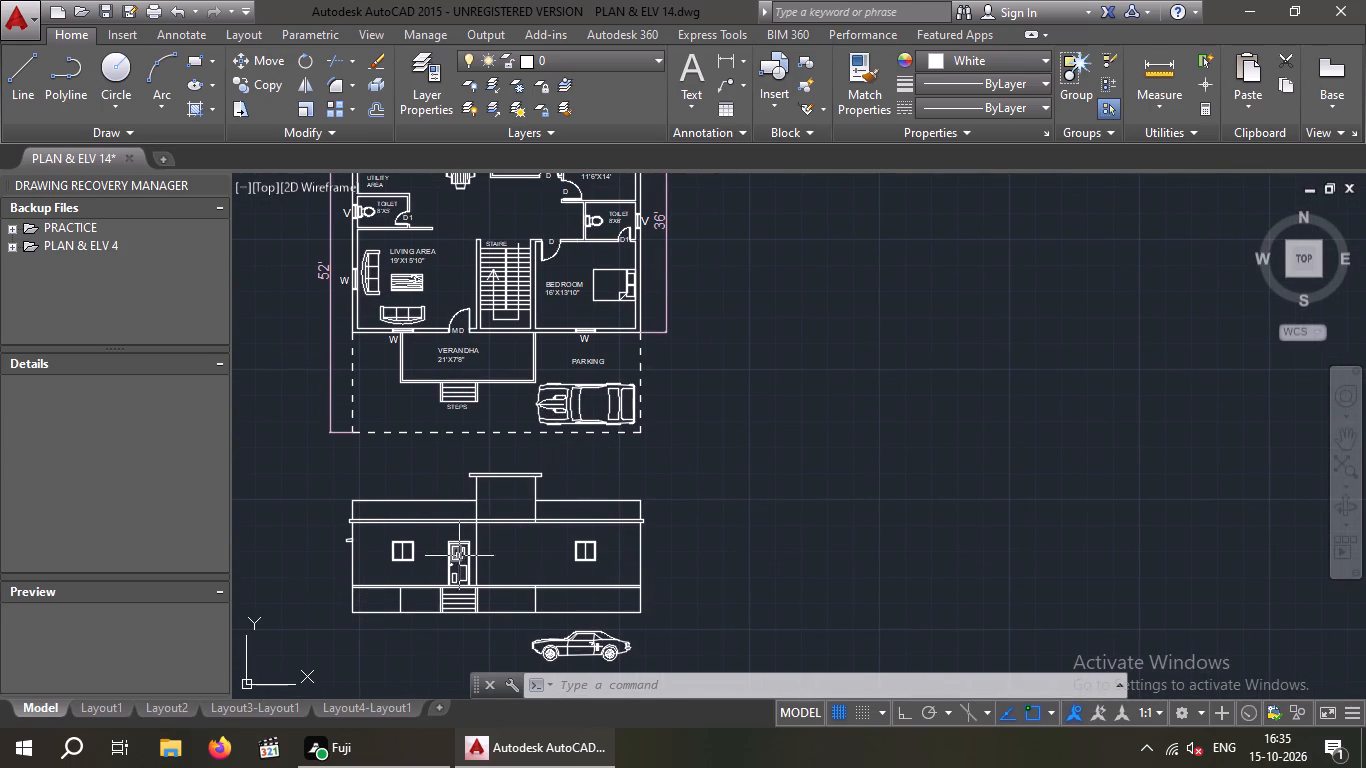
scroll(494, 507, "up", 2)
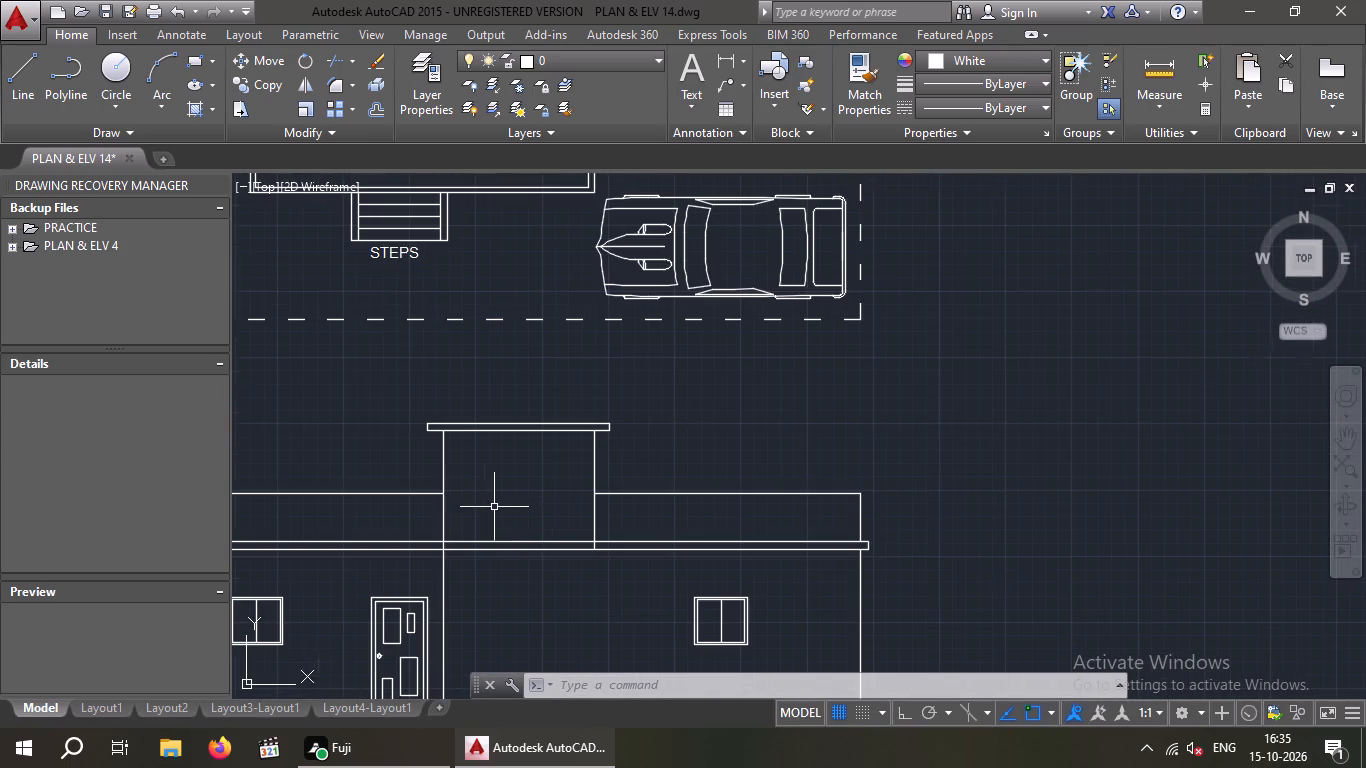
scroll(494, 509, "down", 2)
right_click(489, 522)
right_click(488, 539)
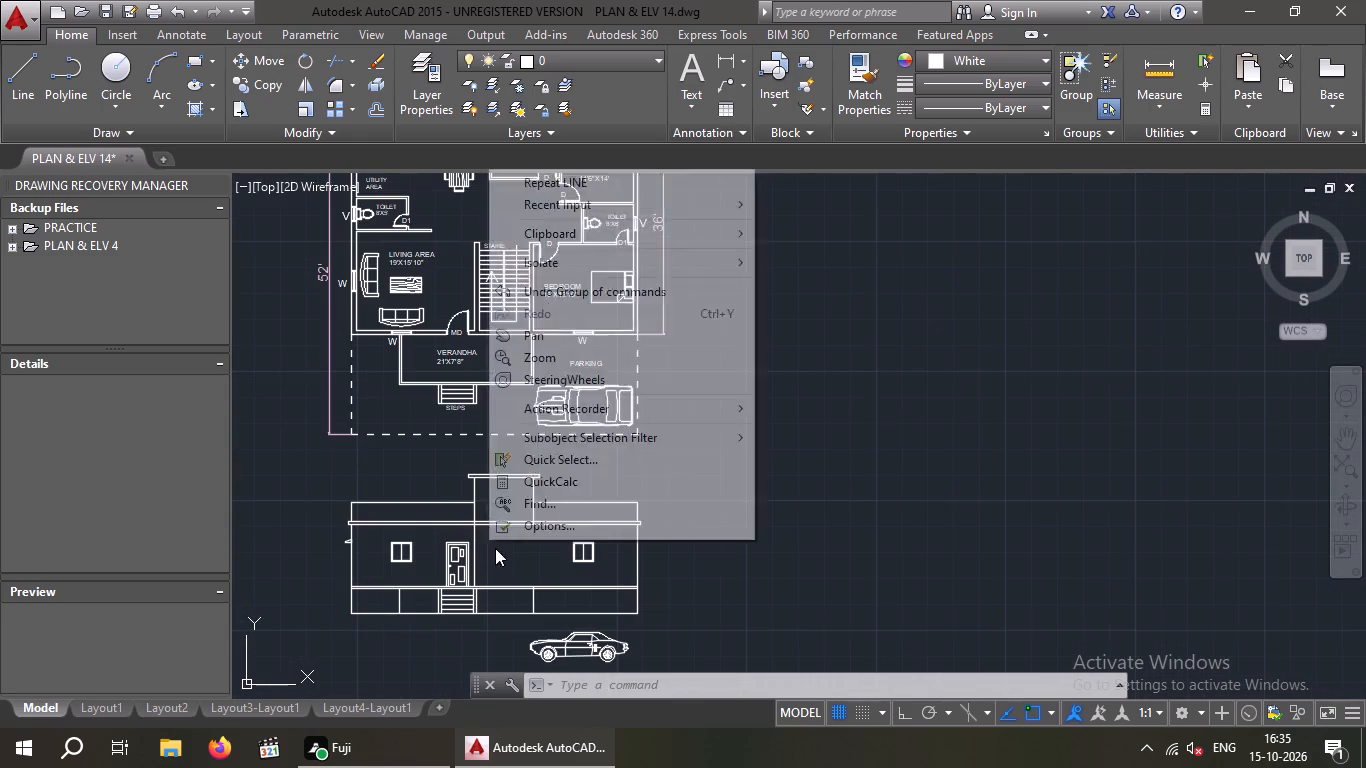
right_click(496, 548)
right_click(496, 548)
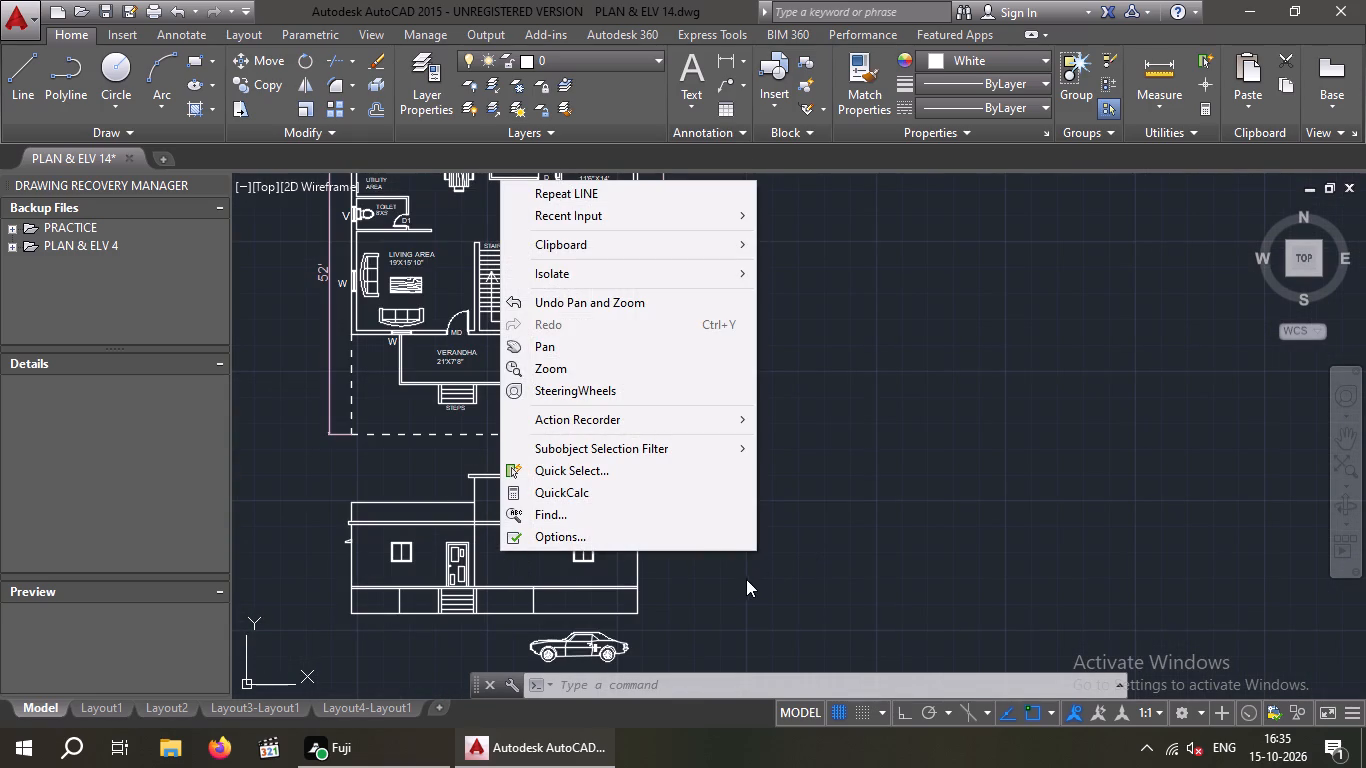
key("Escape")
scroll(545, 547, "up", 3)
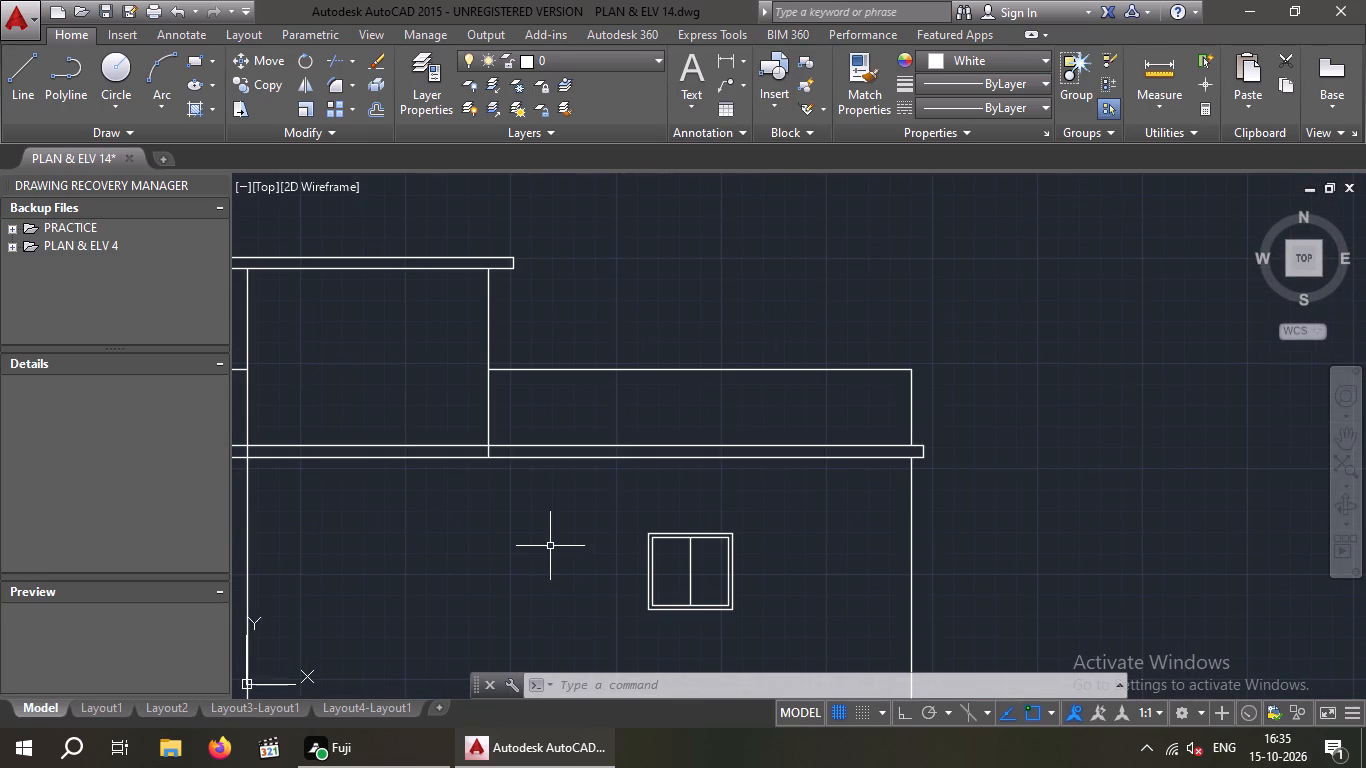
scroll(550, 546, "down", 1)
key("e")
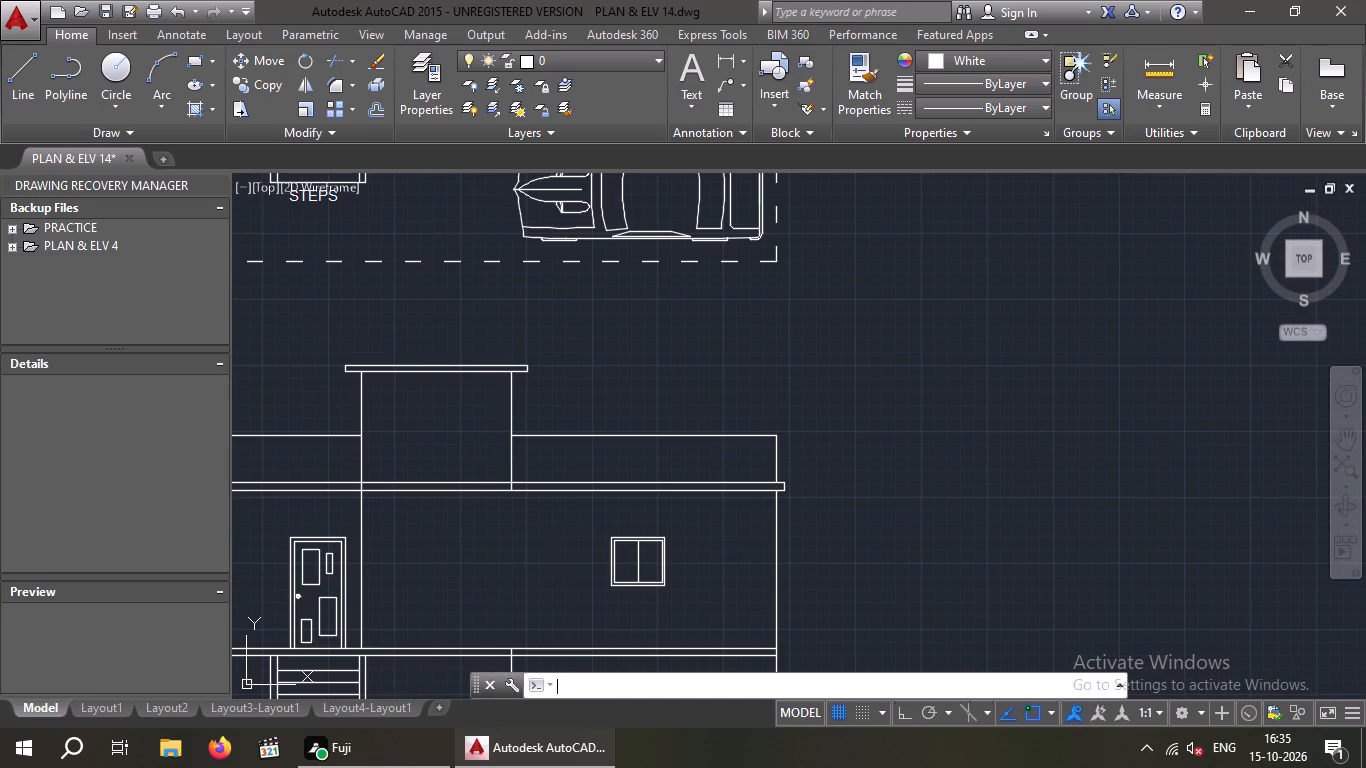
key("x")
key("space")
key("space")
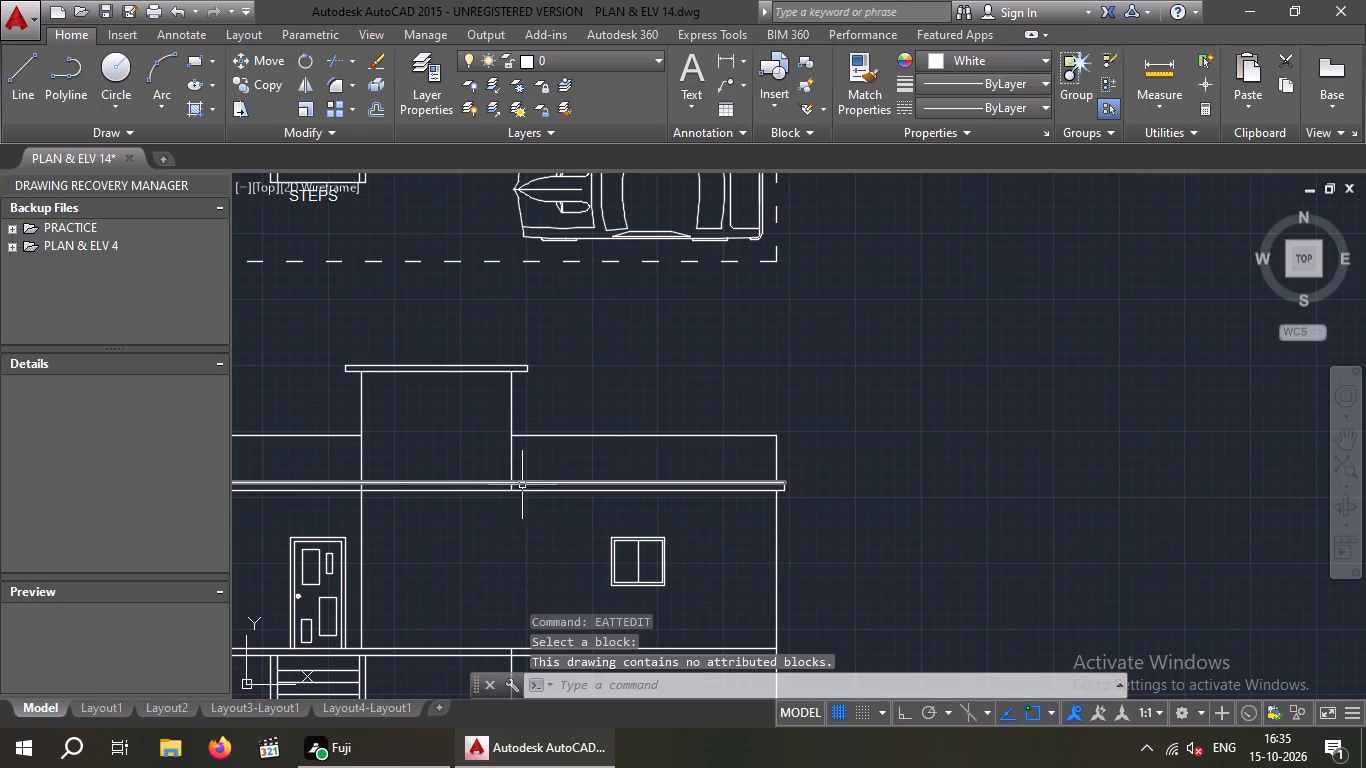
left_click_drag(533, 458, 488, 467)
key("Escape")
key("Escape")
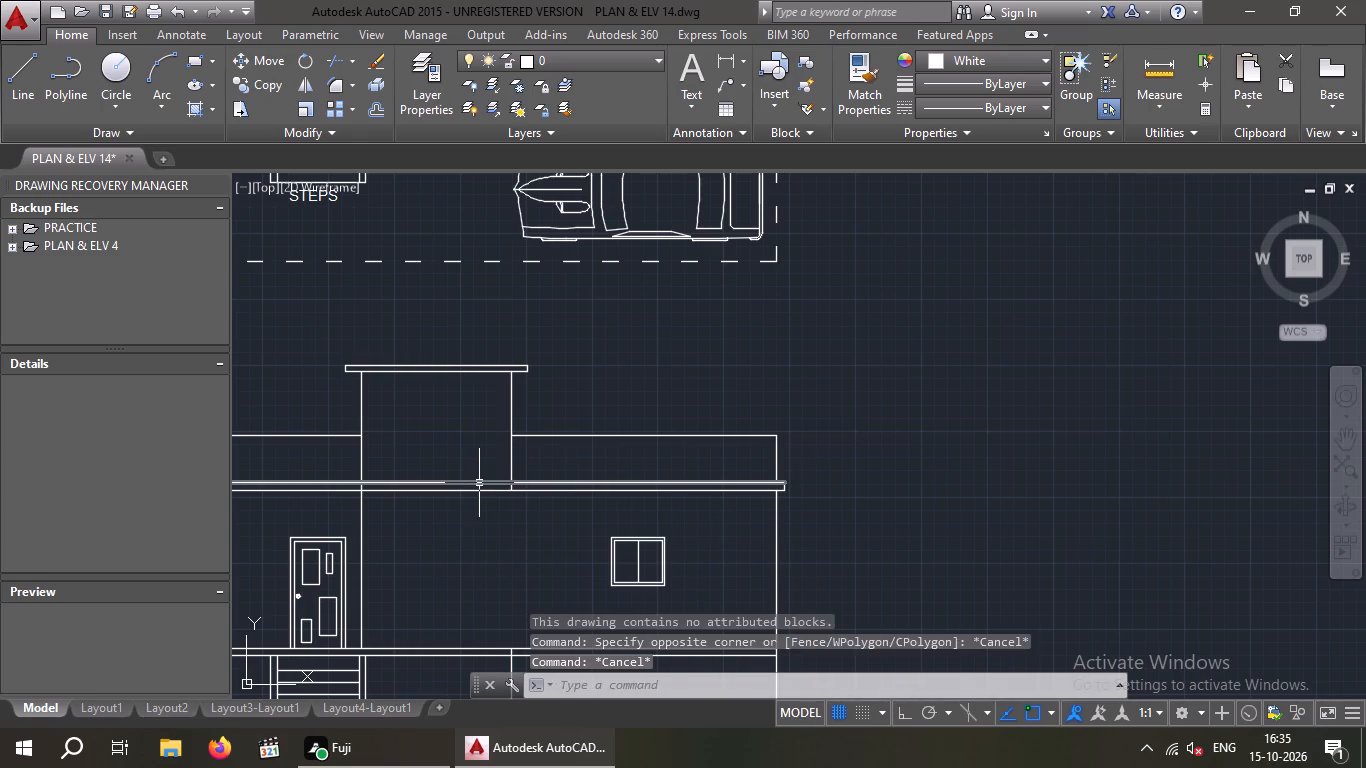
Extend the raised block's parking-side wall line down from the roof slab through the plinth and ground line to the car.
key("e")
key("x")
key("space")
key("space")
left_click_drag(565, 456, 479, 464)
left_click(461, 466)
left_click_drag(583, 458, 541, 457)
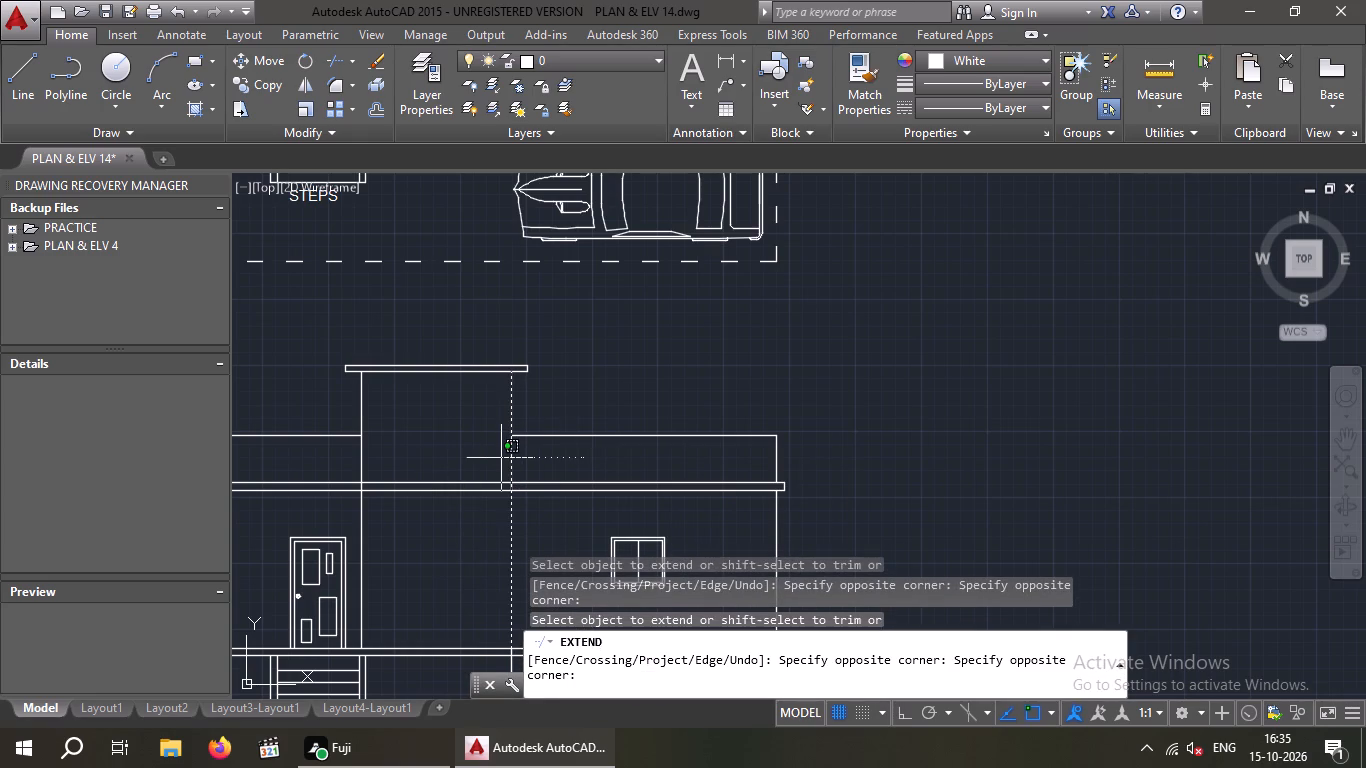
left_click(498, 458)
scroll(495, 456, "down", 3)
scroll(491, 501, "up", 2)
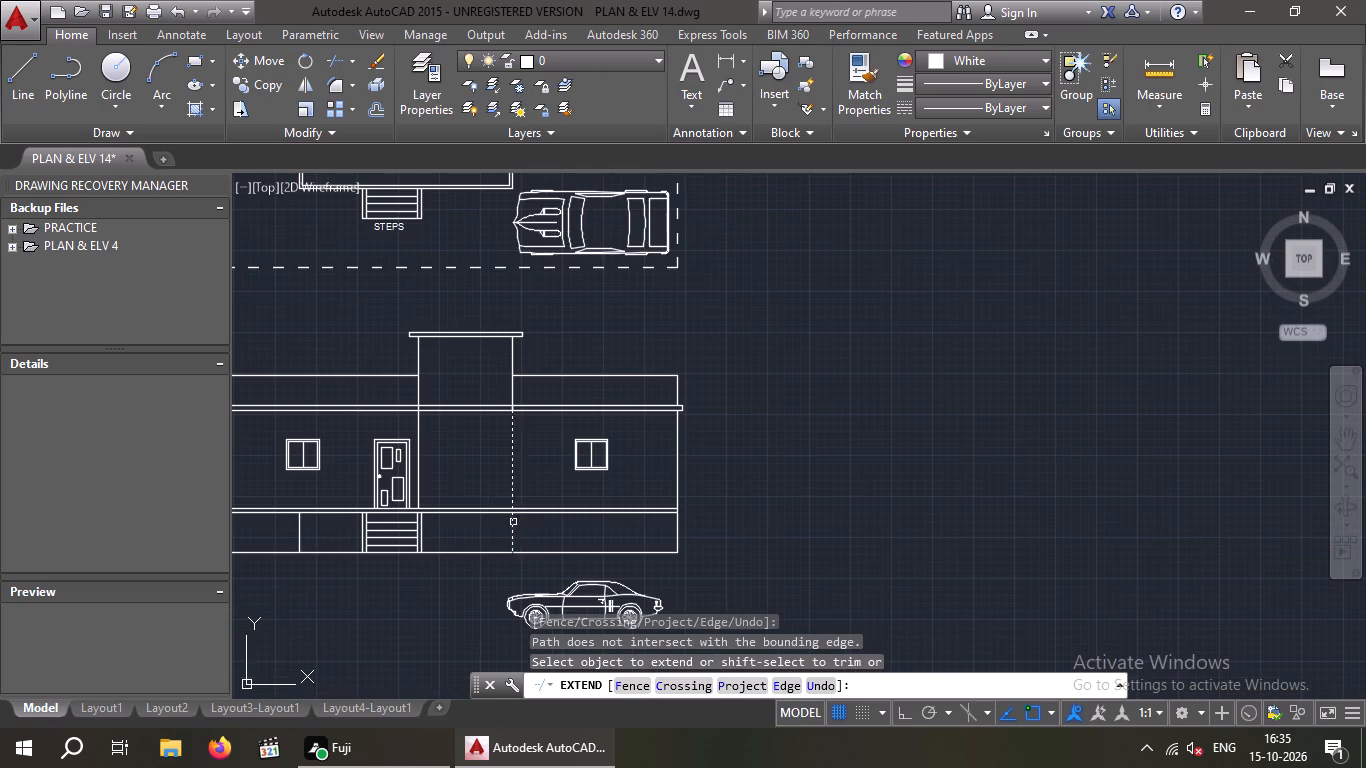
left_click(529, 530)
left_click(496, 536)
key("Escape")
key("Escape")
Trim the extended wall line where it hangs below the ground line, above the car.
scroll(526, 576, "up", 2)
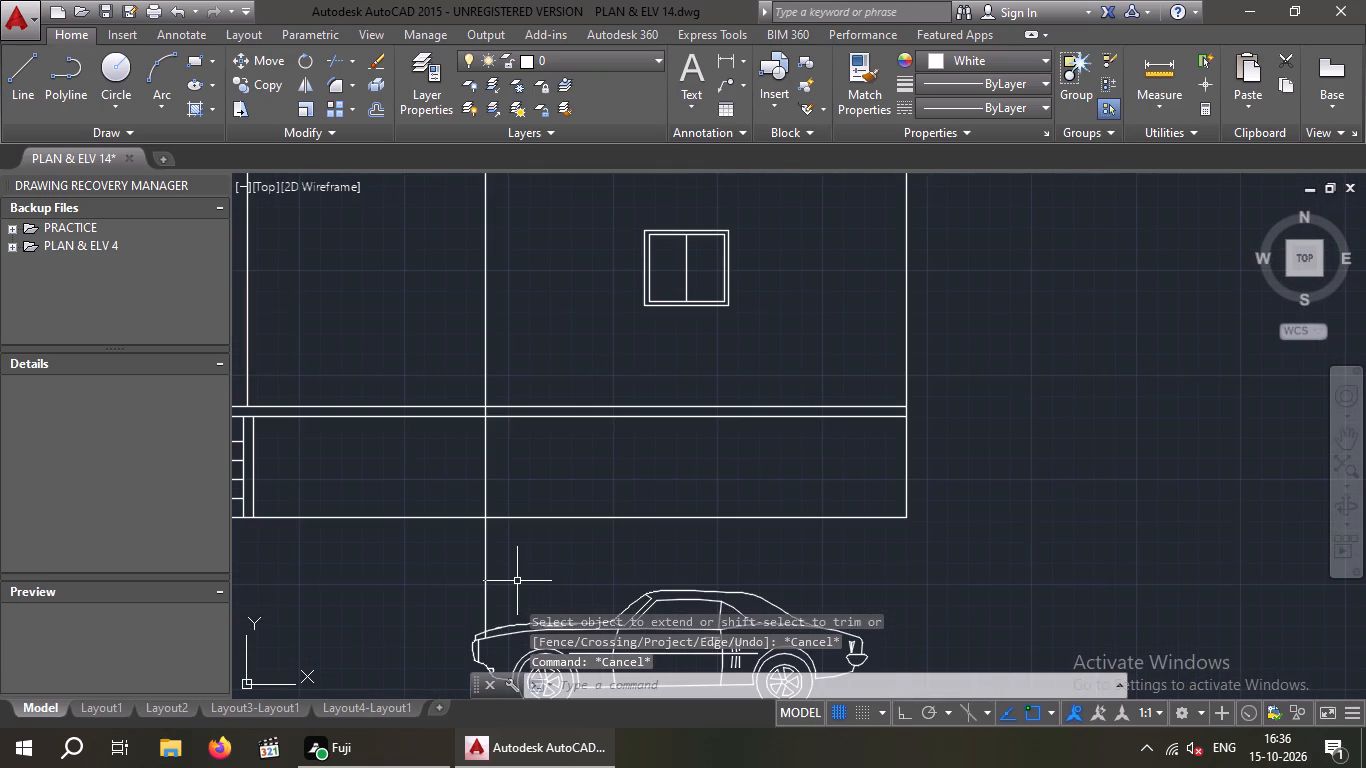
type("TR")
key("space")
key("space")
left_click_drag(524, 573, 442, 572)
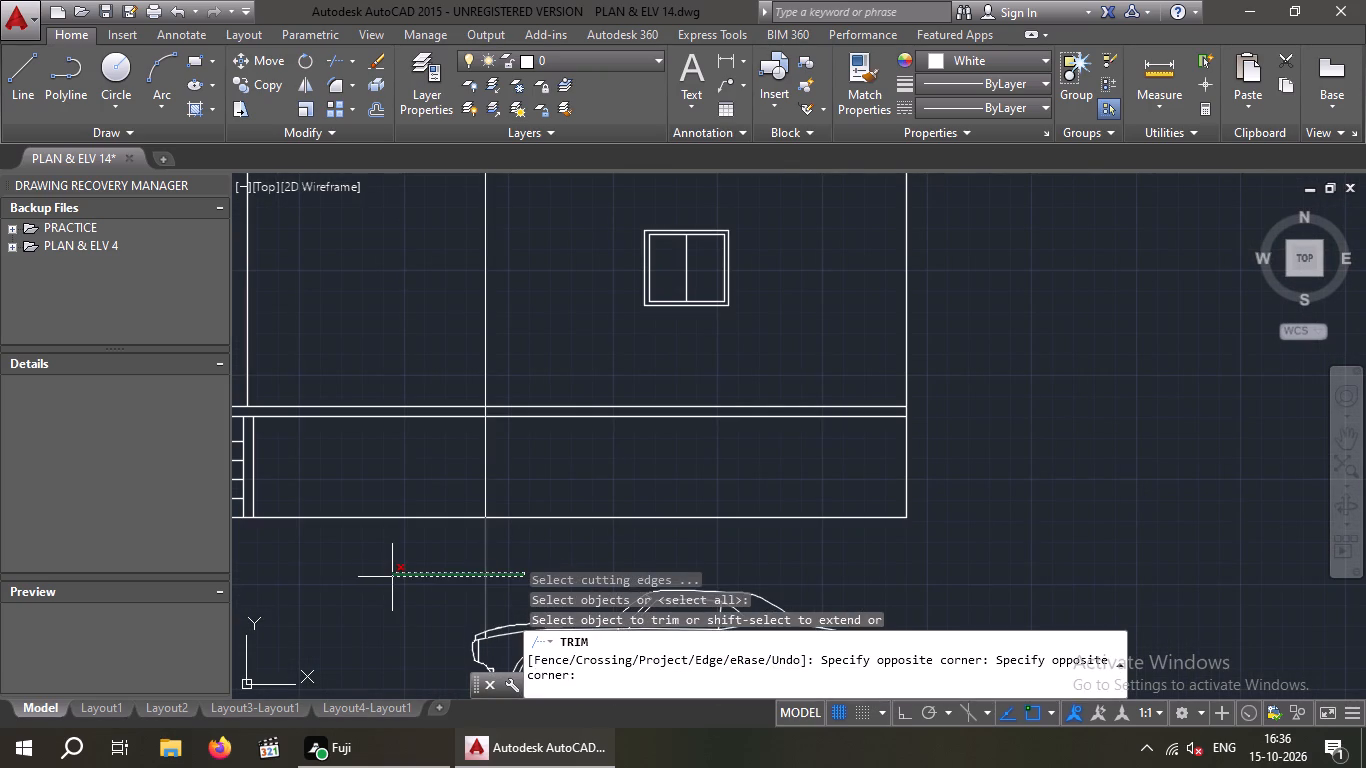
left_click(392, 577)
Remove the leftover stub of the wall line on the car's bonnet, trying Trim first and erasing it.
scroll(417, 576, "down", 2)
scroll(448, 600, "up", 5)
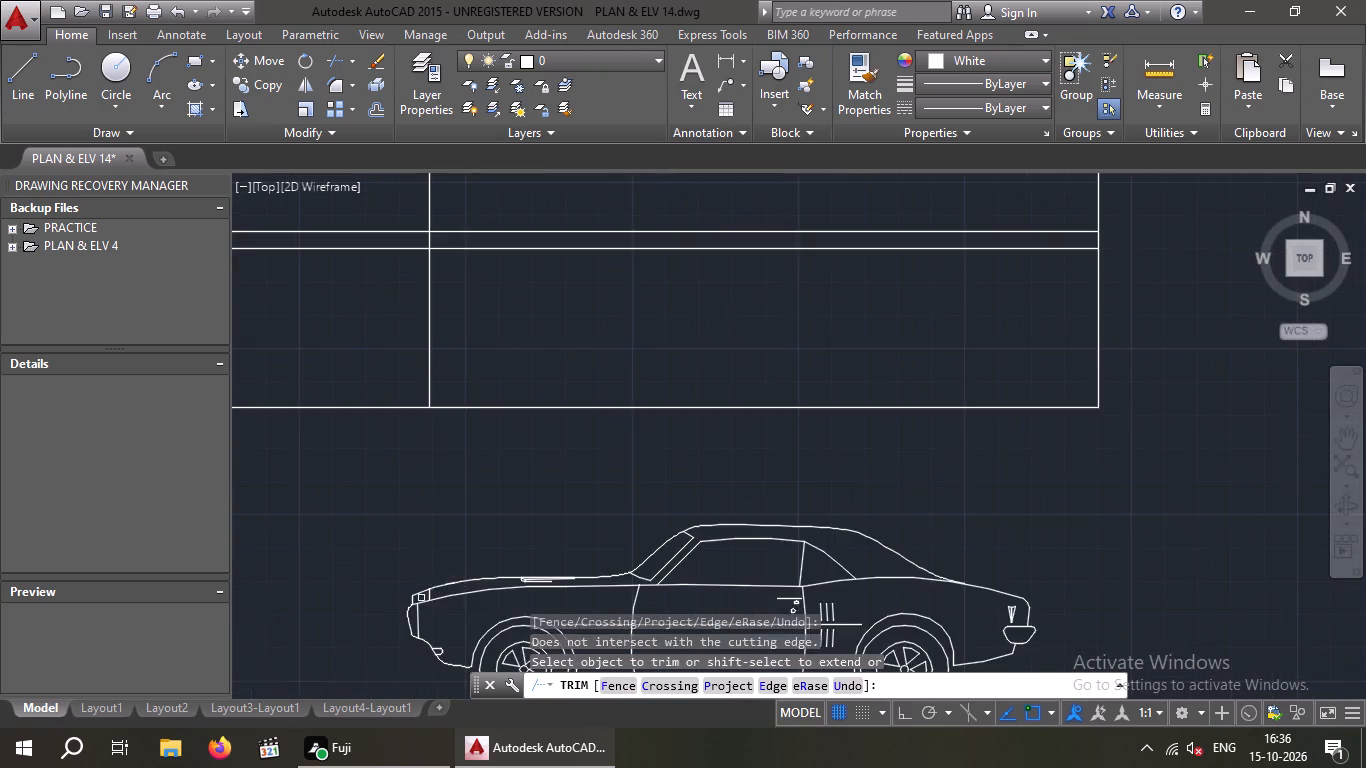
scroll(421, 598, "up", 3)
left_click_drag(509, 572, 467, 578)
left_click(418, 584)
scroll(442, 553, "up", 2)
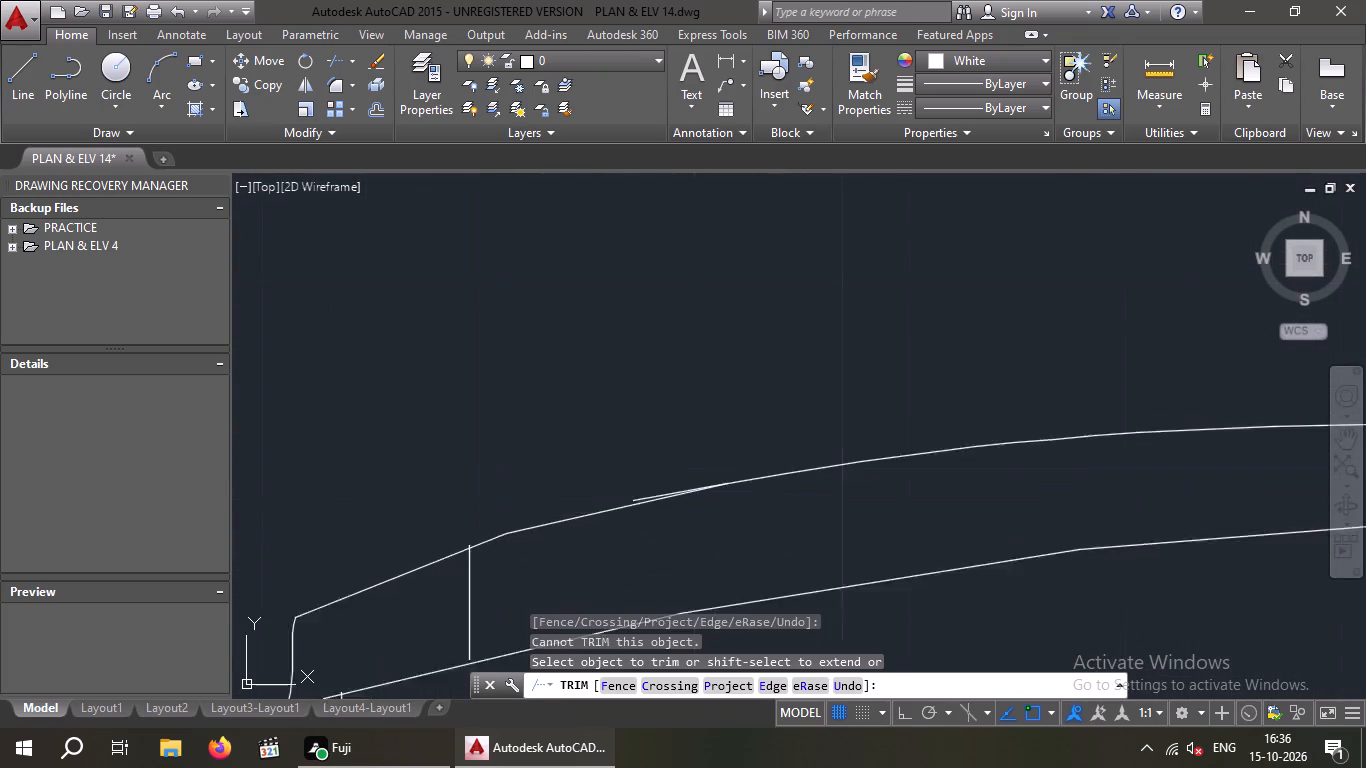
scroll(442, 553, "up", 2)
left_click_drag(574, 503, 546, 520)
left_click(515, 533)
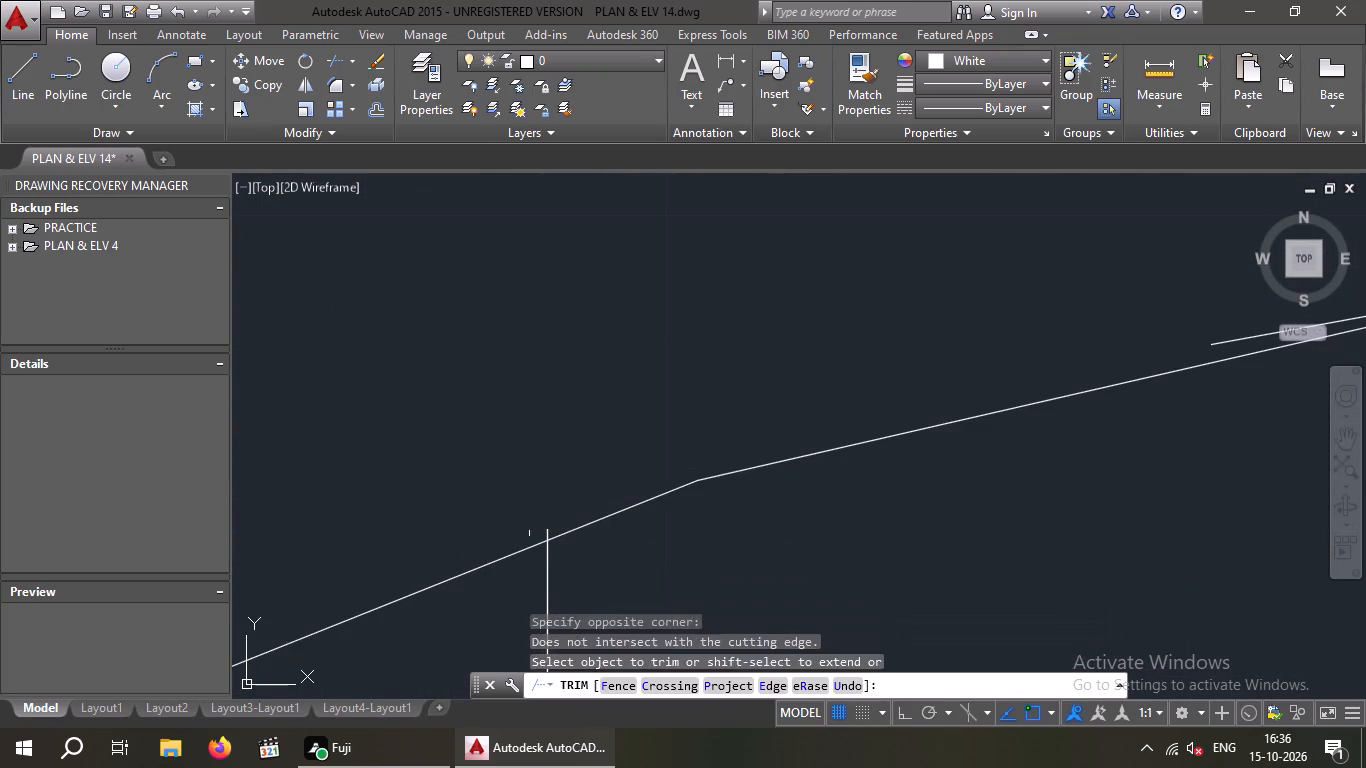
double_click(546, 532)
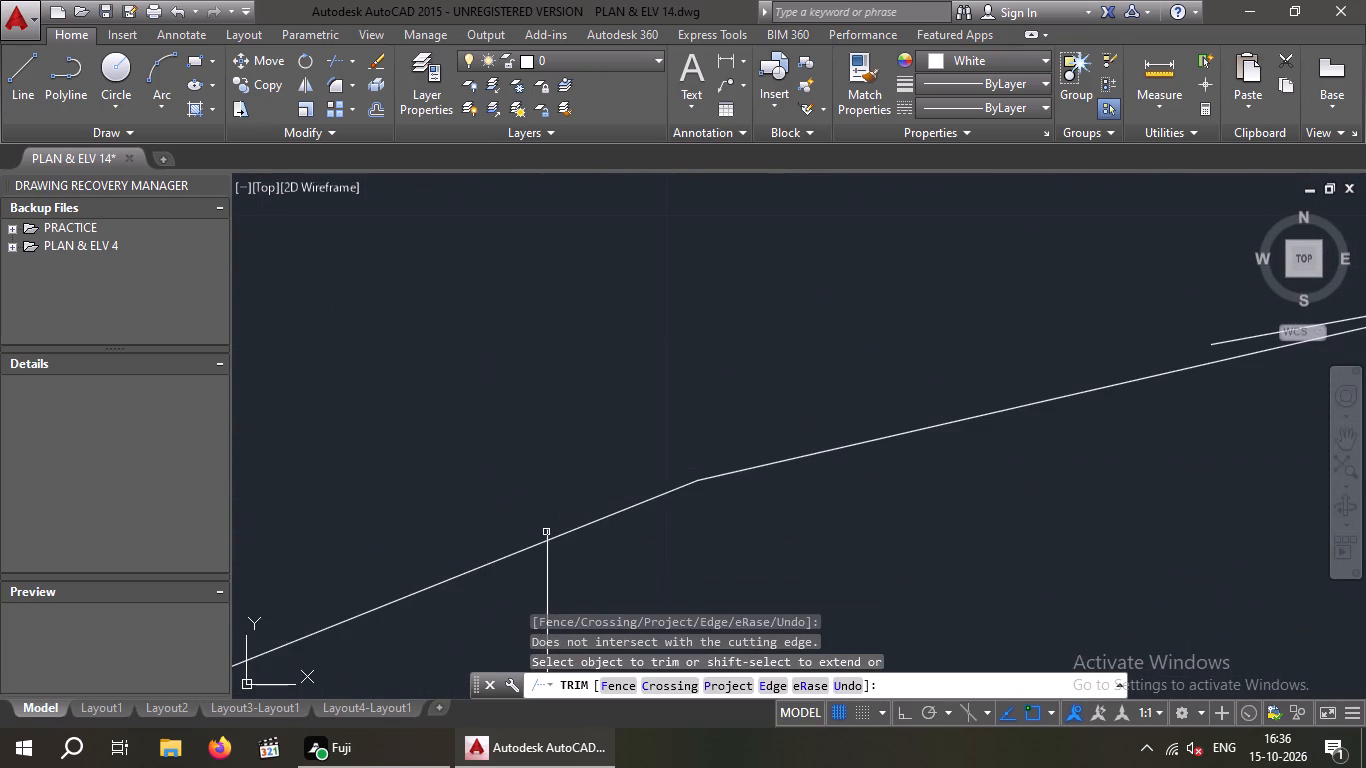
key("Escape")
left_click_drag(557, 520, 535, 534)
left_click(533, 535)
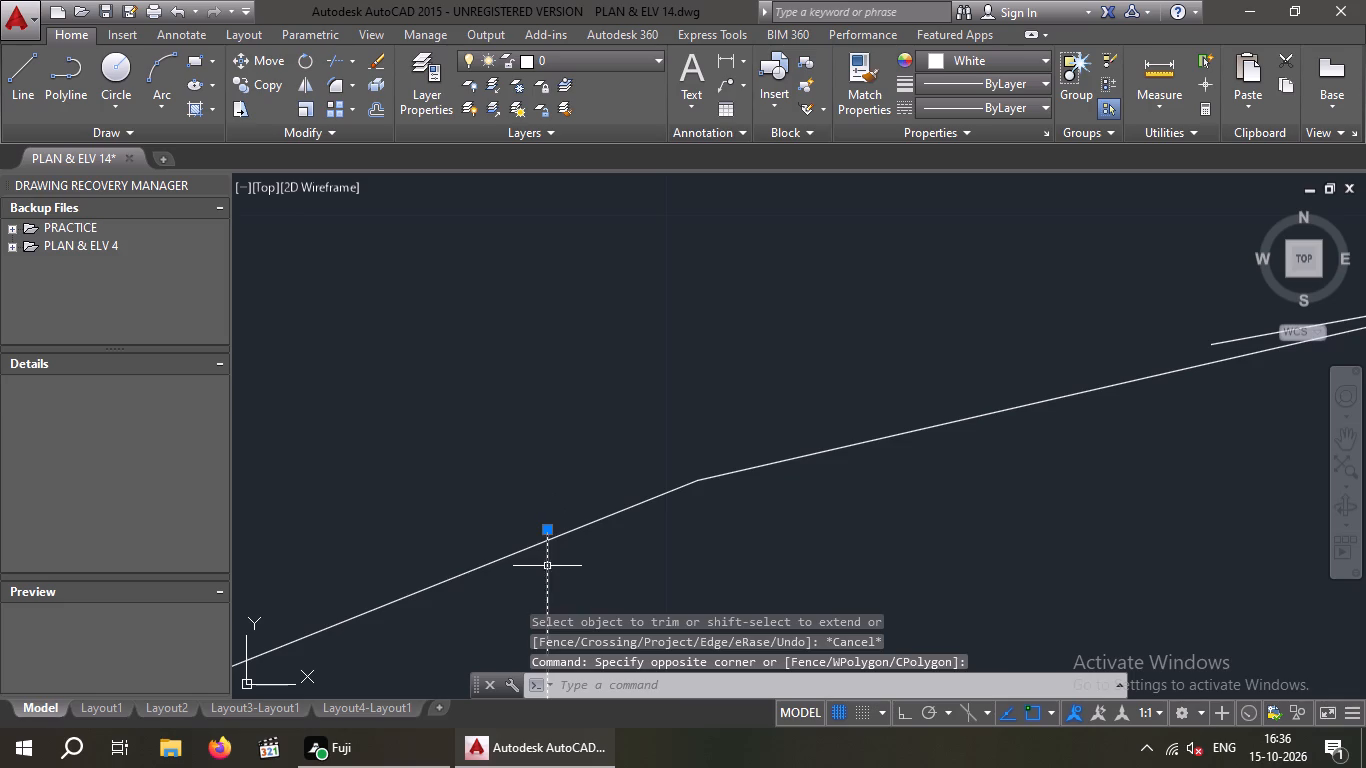
key("Delete")
Examine the vertical line at the car's front end to check whether it belongs to the car drawing.
scroll(531, 585, "down", 7)
middle_click_drag(587, 589, 526, 468)
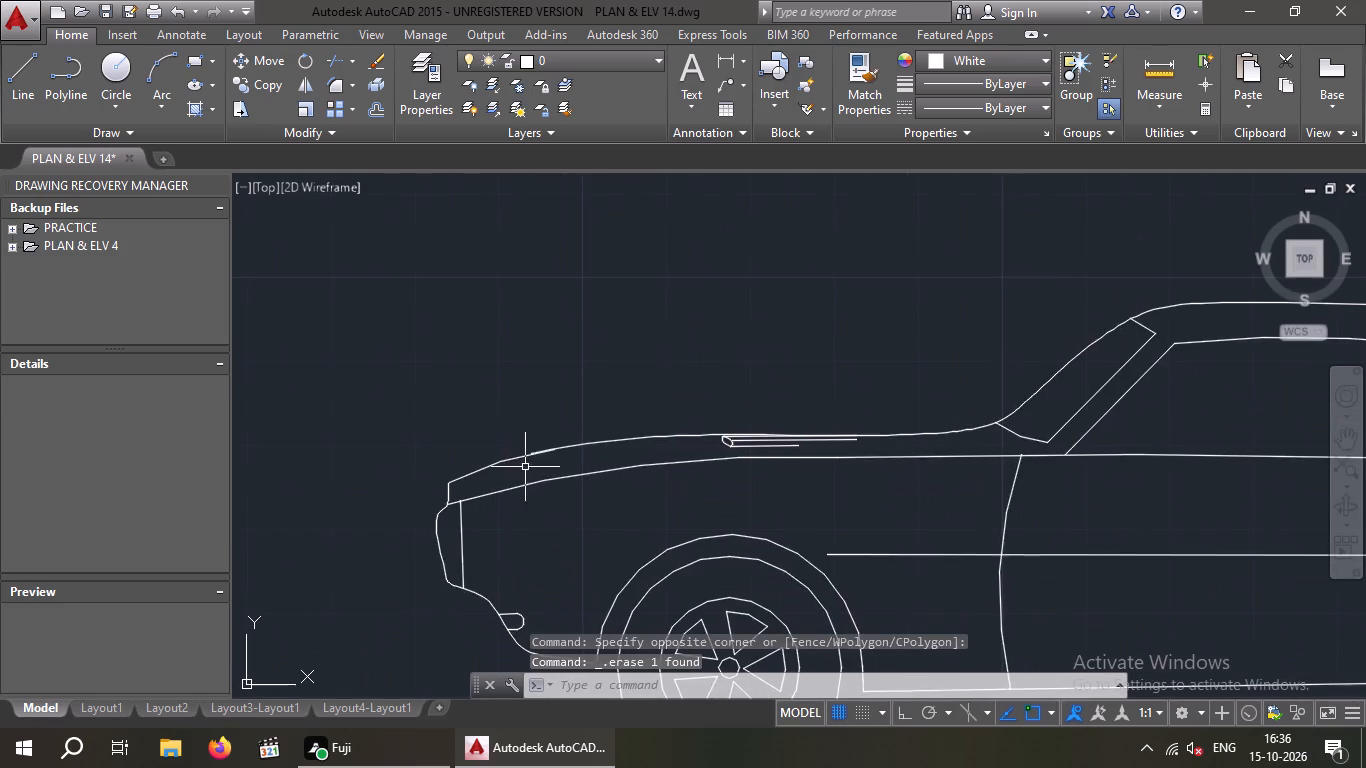
scroll(472, 547, "up", 2)
left_click_drag(498, 516, 453, 528)
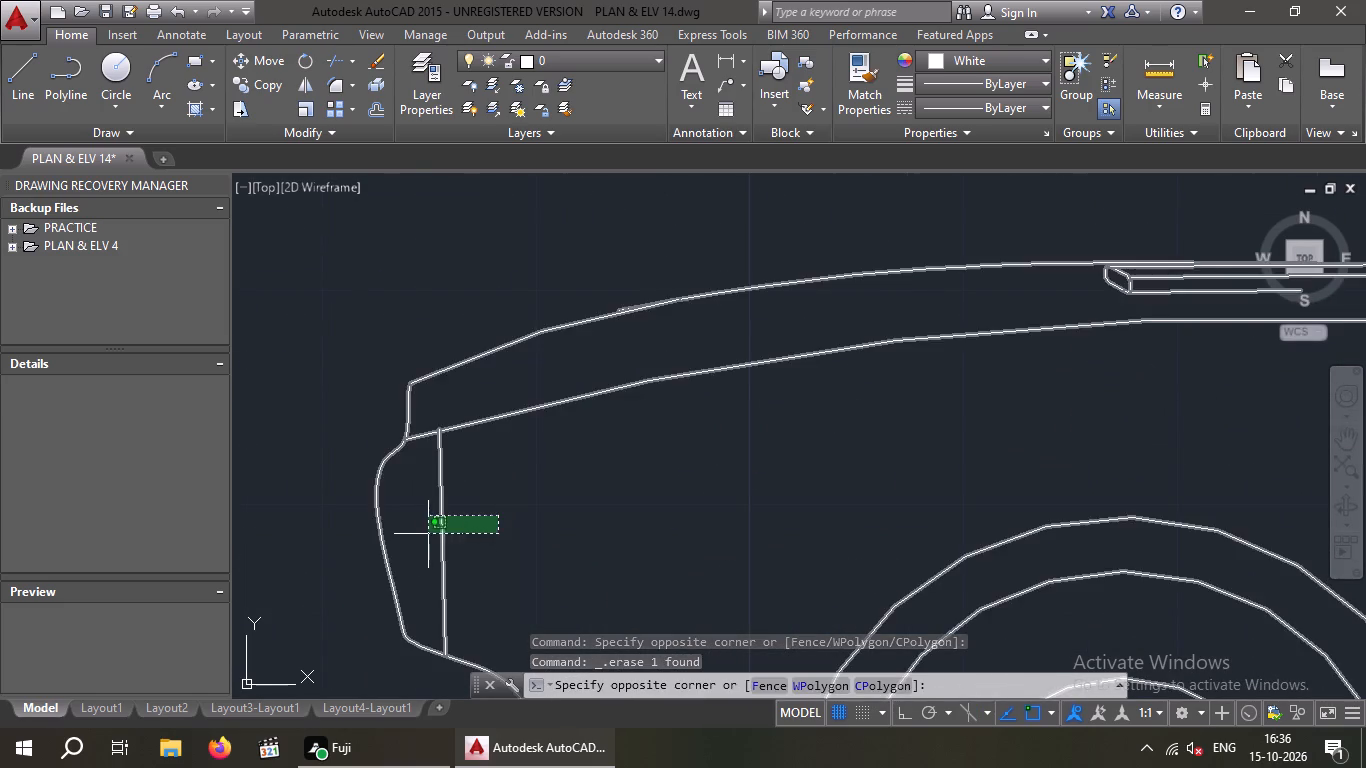
left_click(428, 534)
key("Escape")
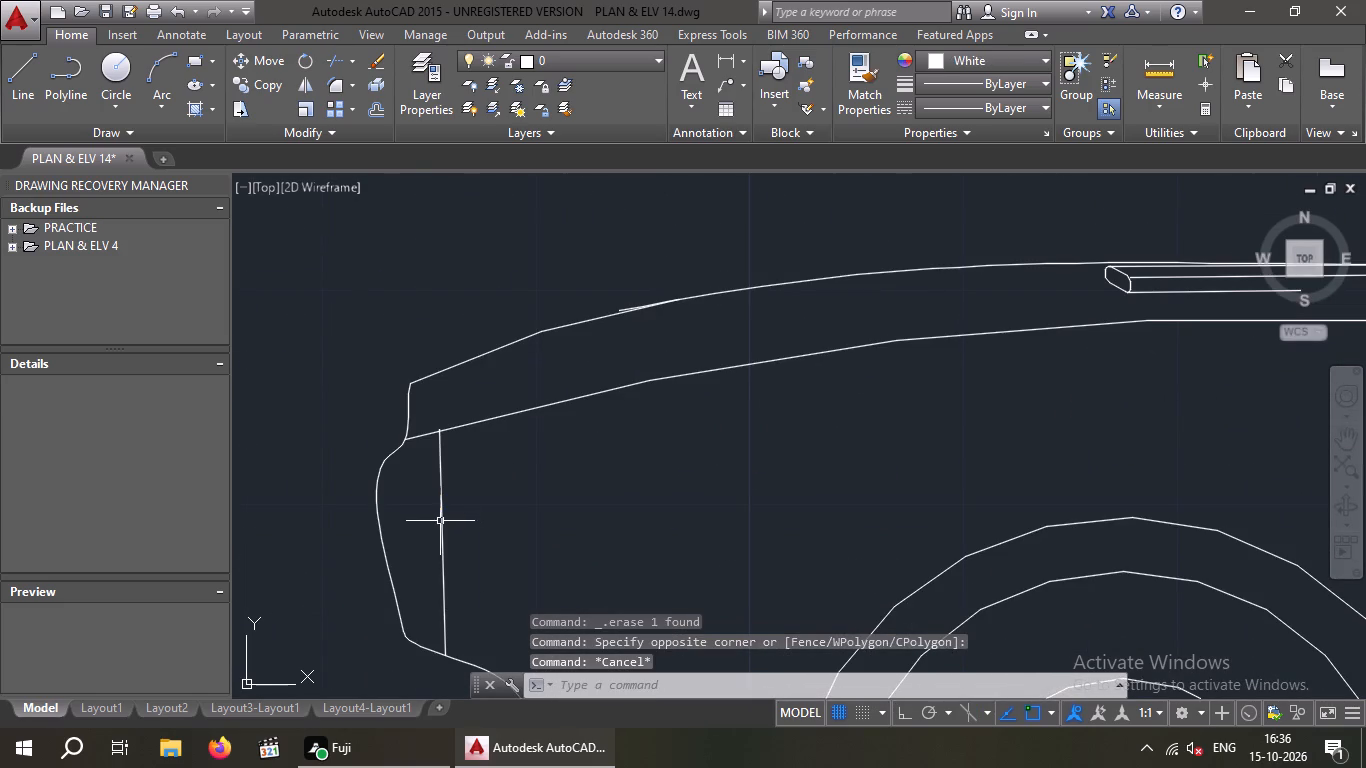
left_click(440, 521)
scroll(433, 432, "up", 3)
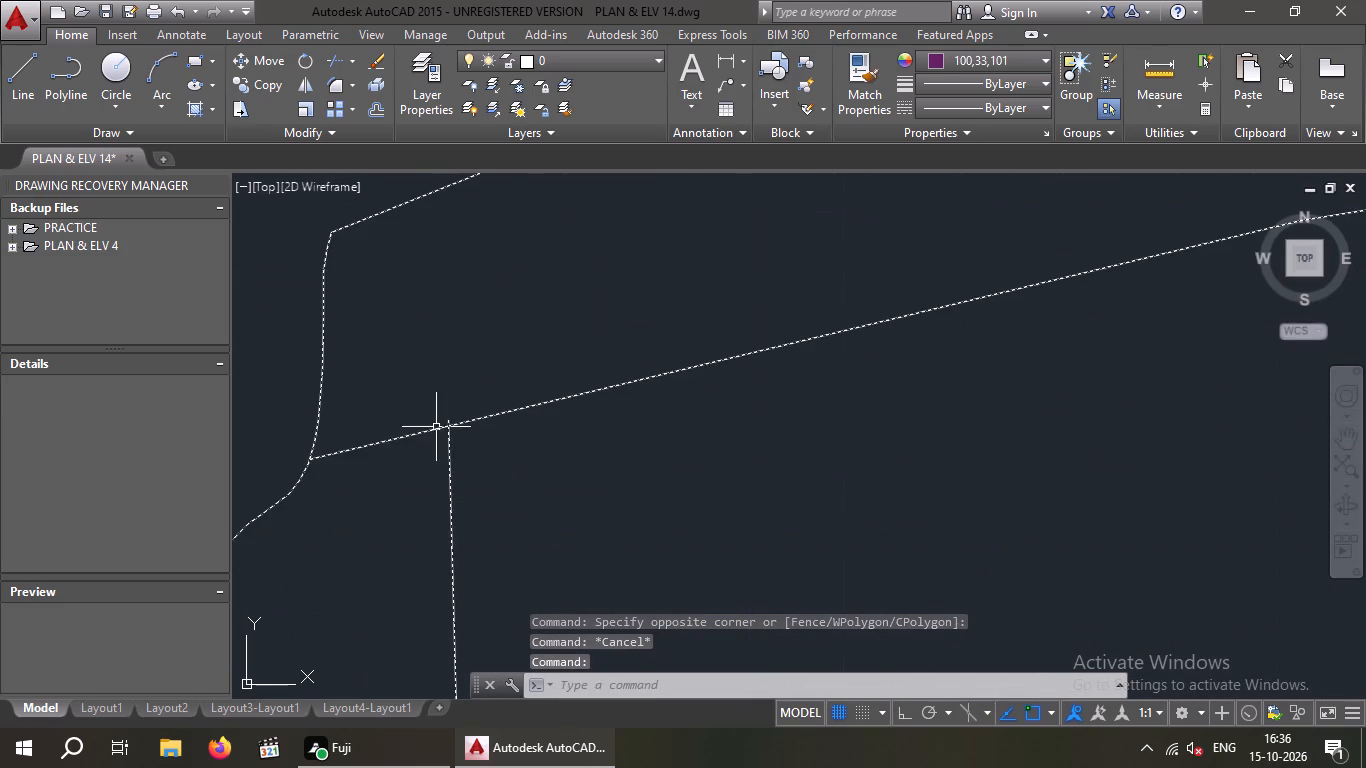
scroll(450, 417, "up", 4)
key("Escape")
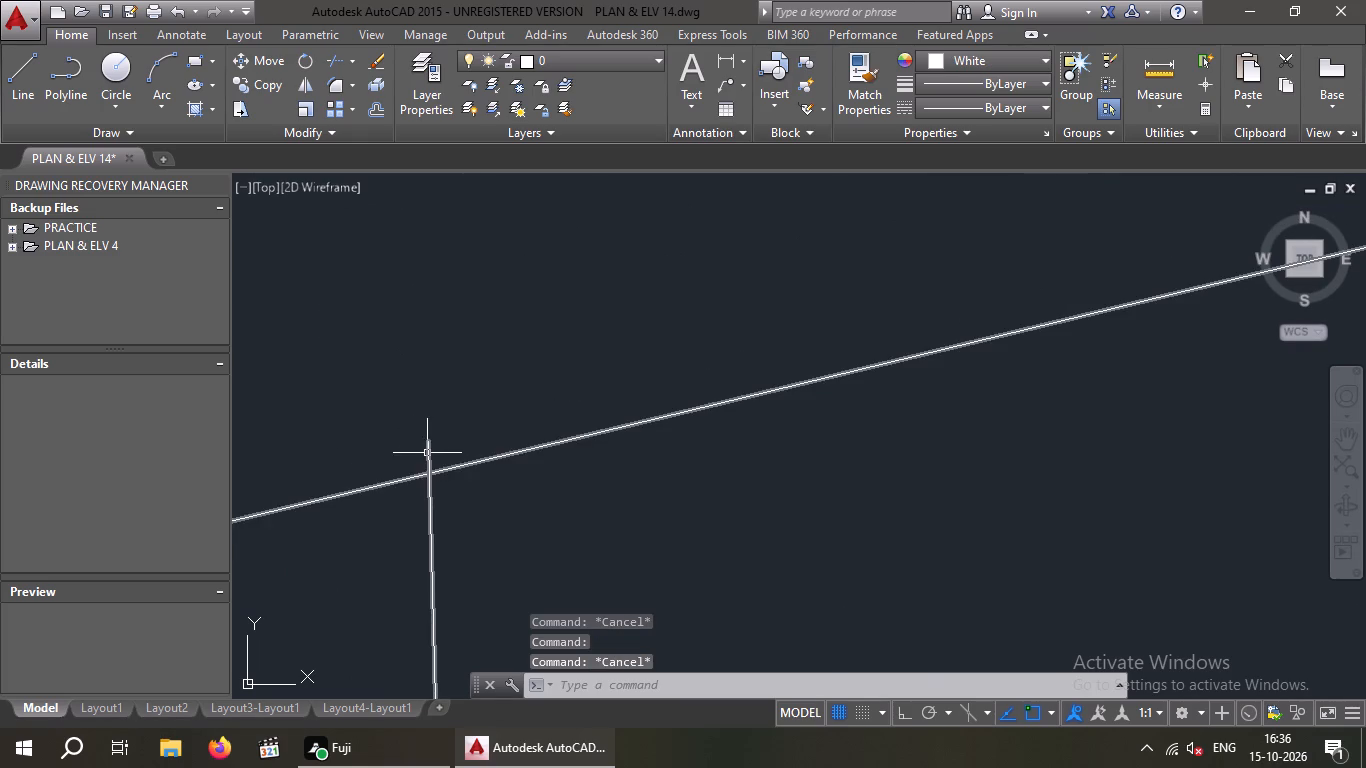
left_click(426, 453)
key("Escape")
scroll(456, 447, "down", 10)
scroll(532, 481, "down", 1)
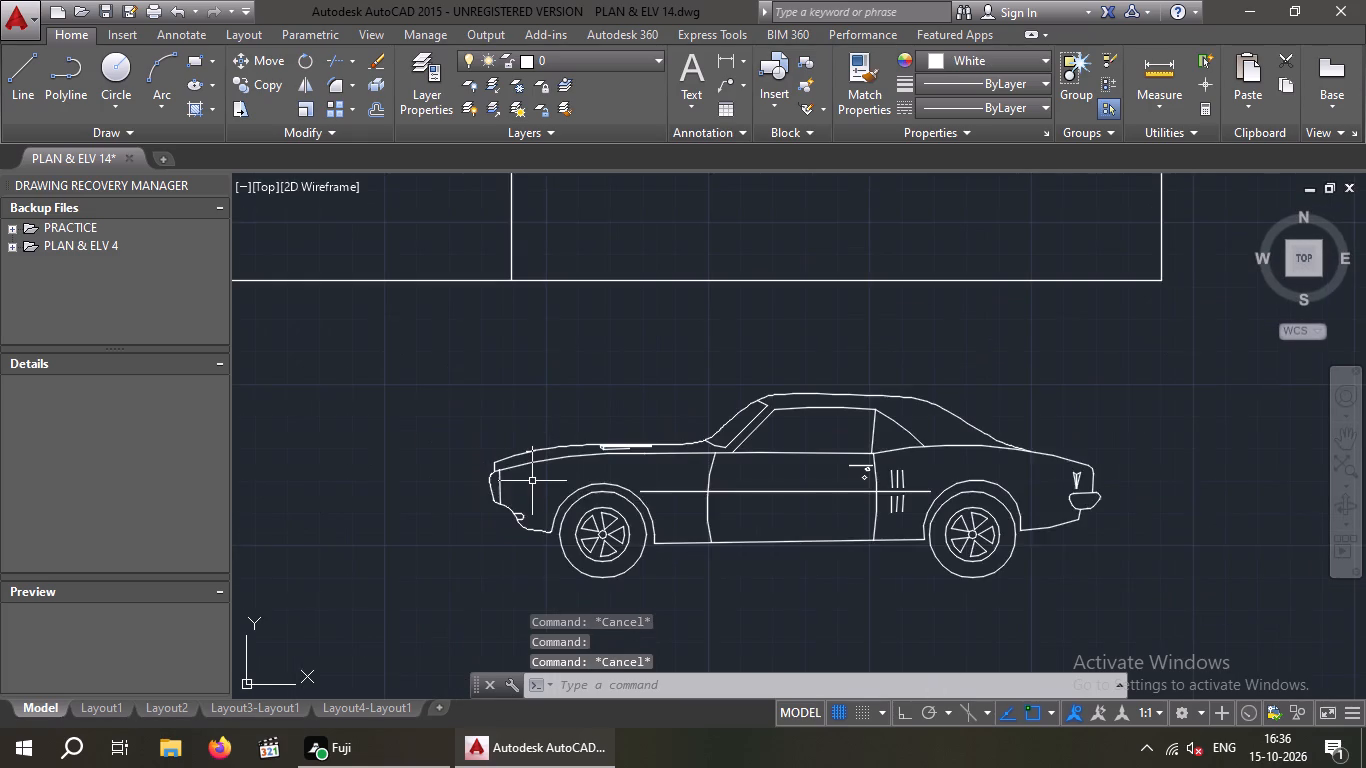
middle_click_drag(512, 479, 380, 489)
key("Escape")
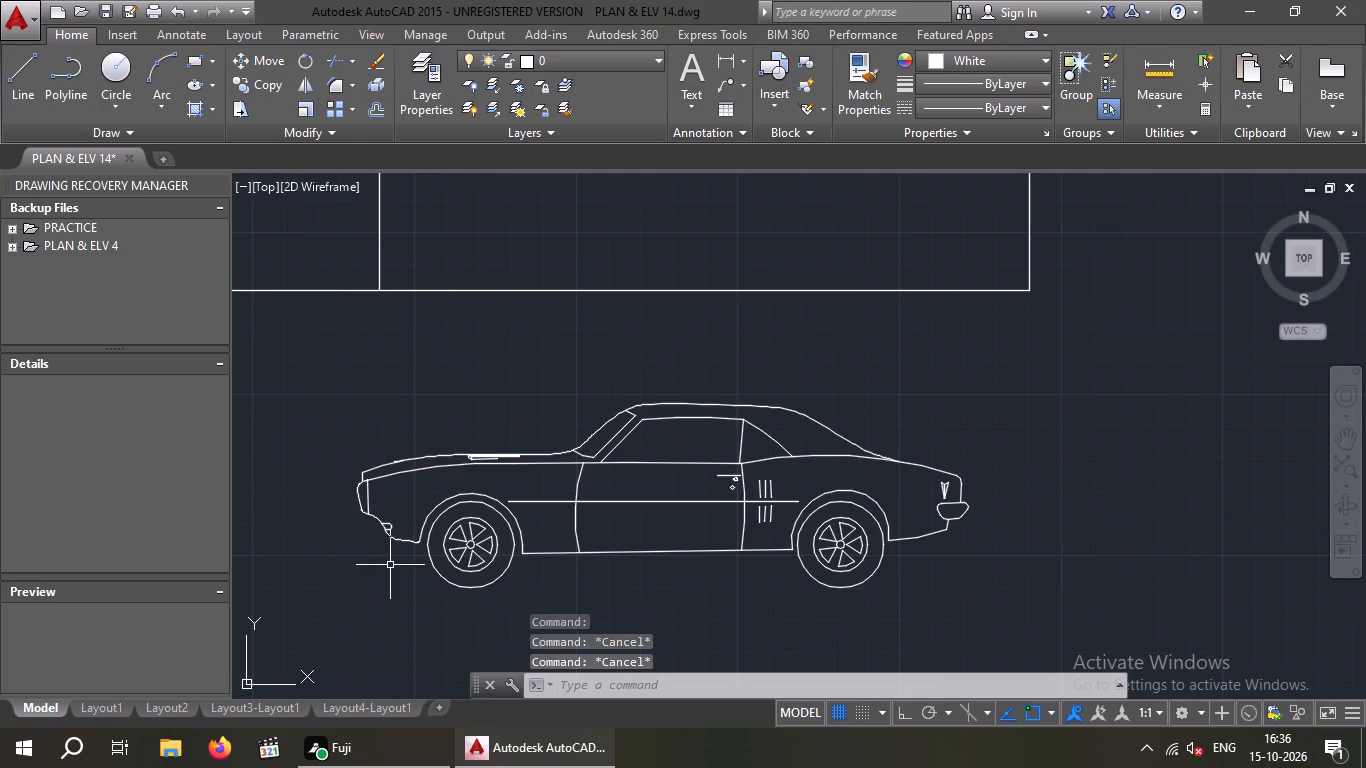
middle_click_drag(361, 527, 380, 575)
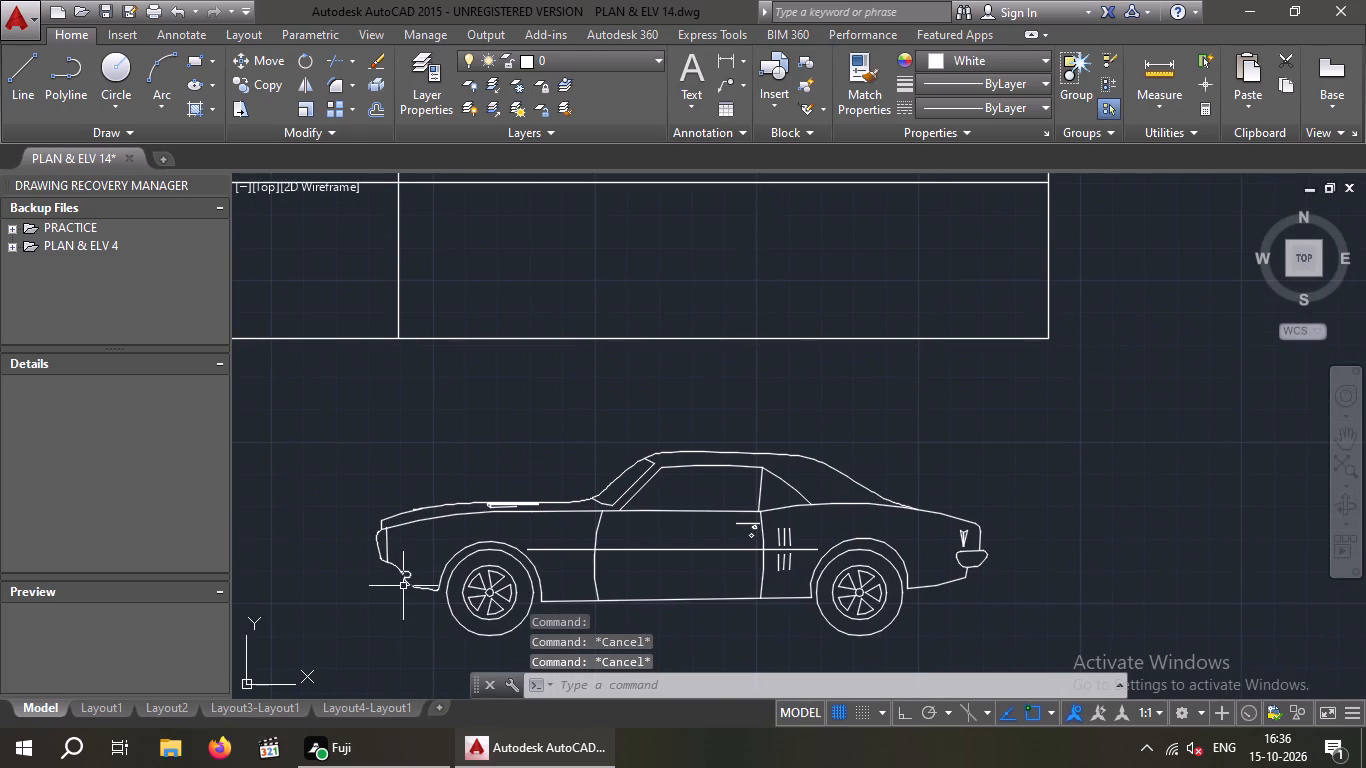
scroll(391, 577, "up", 2)
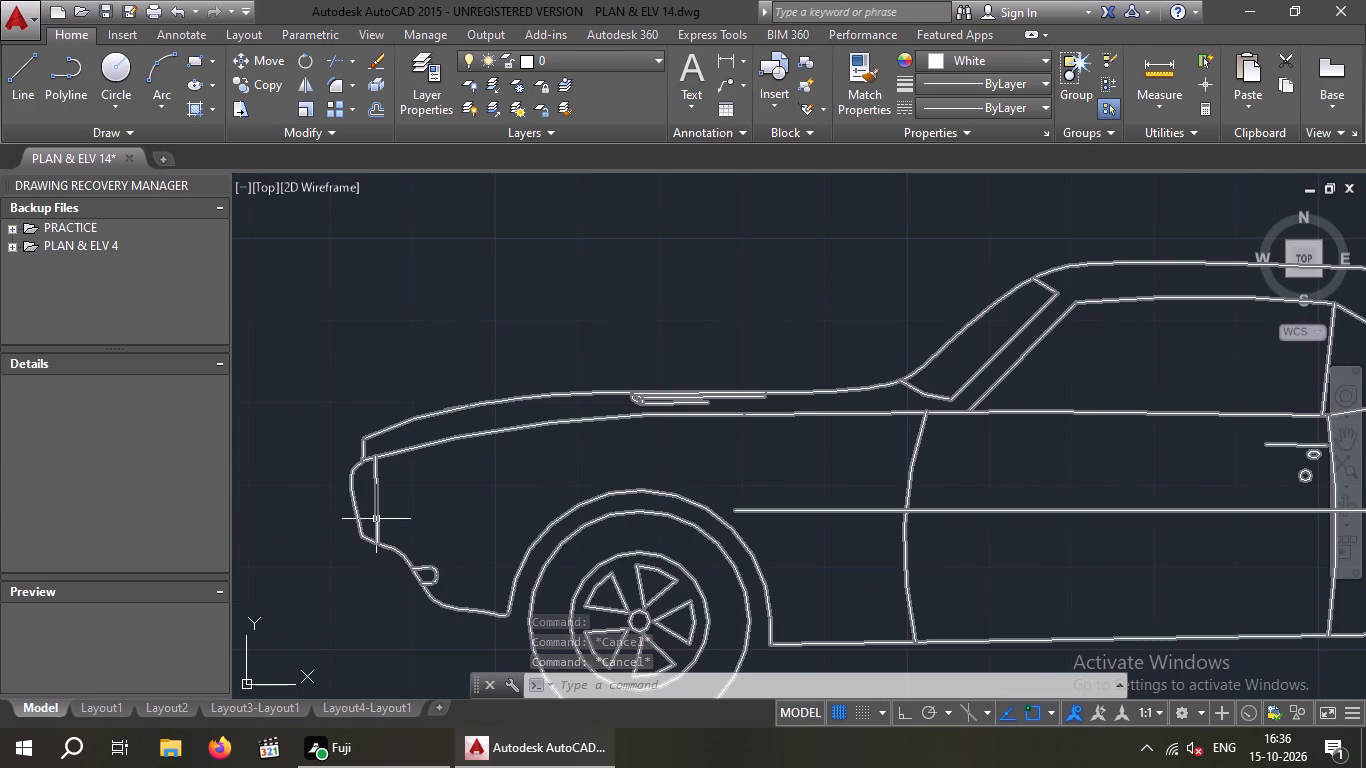
left_click(376, 513)
key("Escape")
Examine the whole front elevation and car against the floor plan above.
scroll(431, 525, "down", 5)
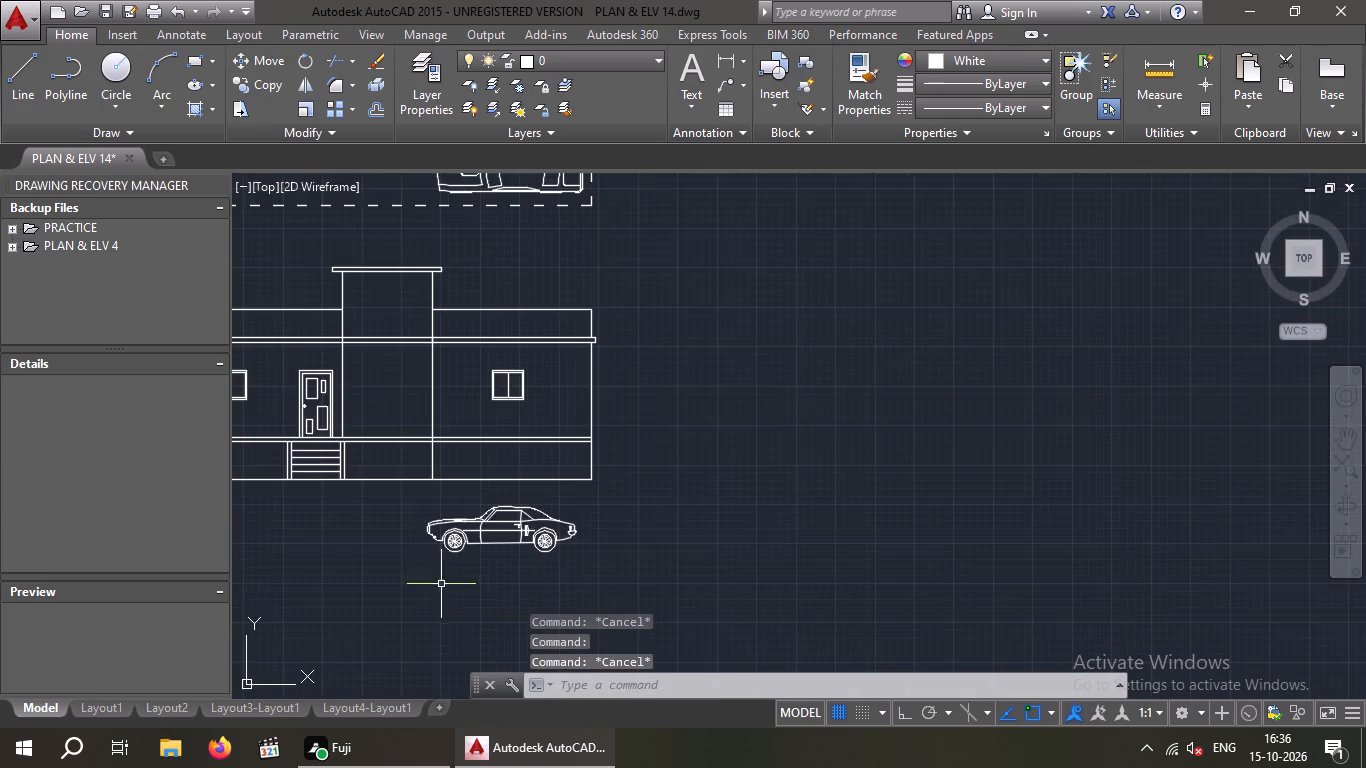
scroll(443, 580, "down", 1)
middle_click_drag(437, 607, 504, 623)
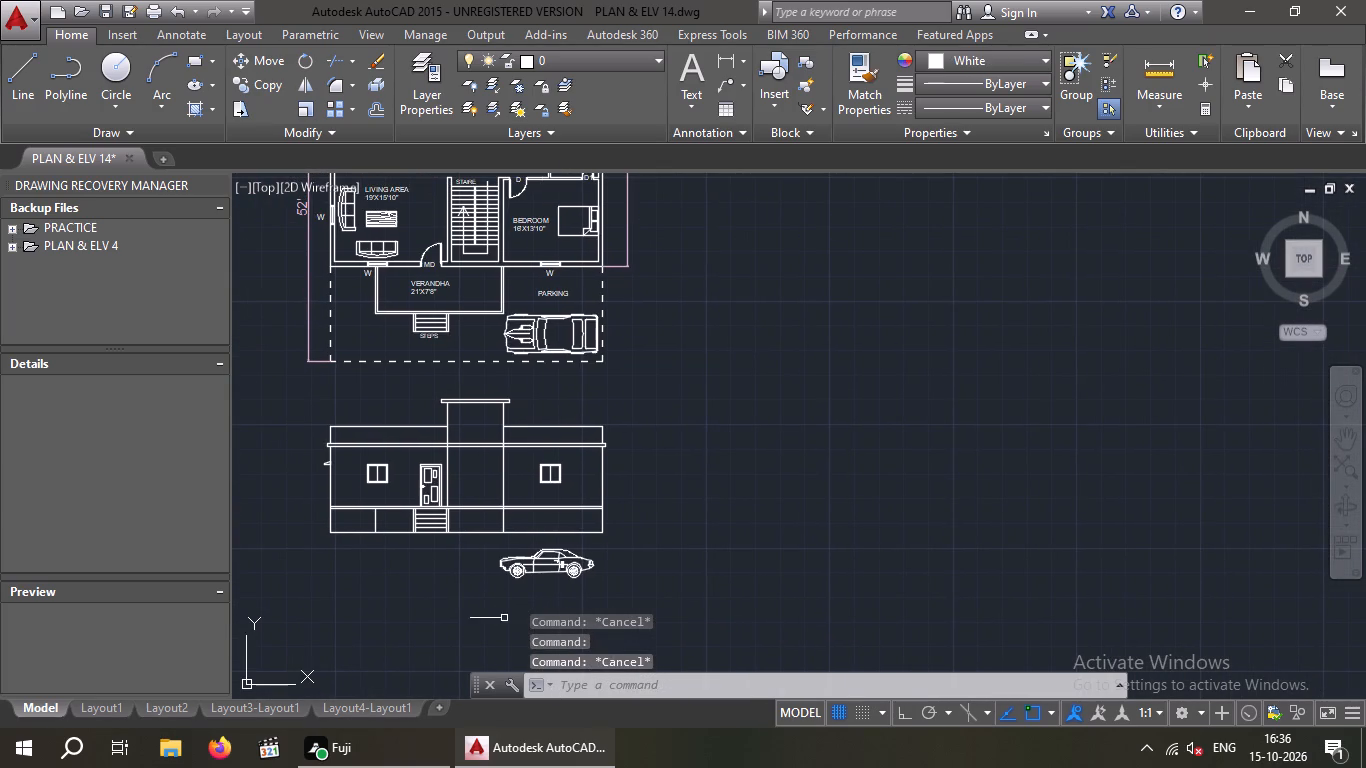
scroll(527, 477, "down", 1)
middle_click_drag(481, 499, 457, 510)
scroll(460, 509, "down", 1)
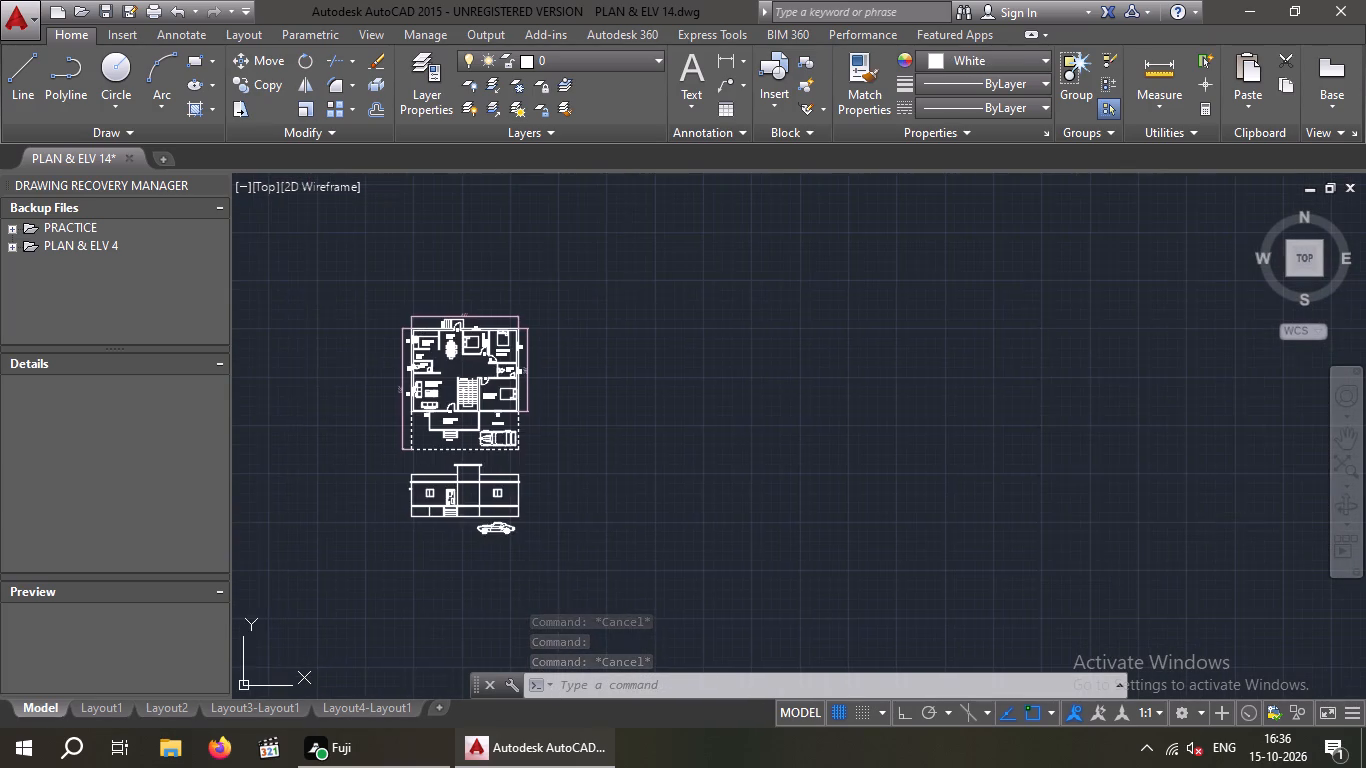
middle_click_drag(457, 510, 456, 511)
scroll(477, 500, "up", 3)
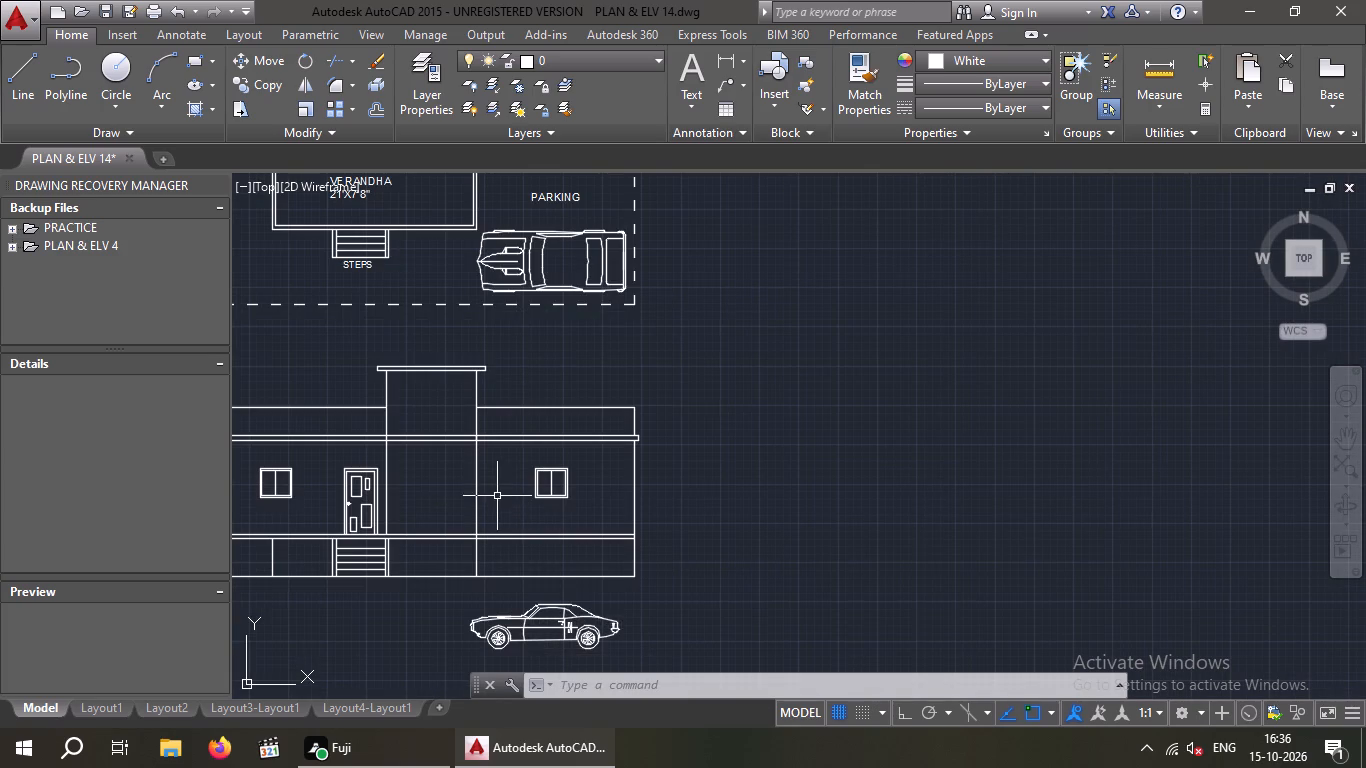
middle_click_drag(505, 492, 573, 510)
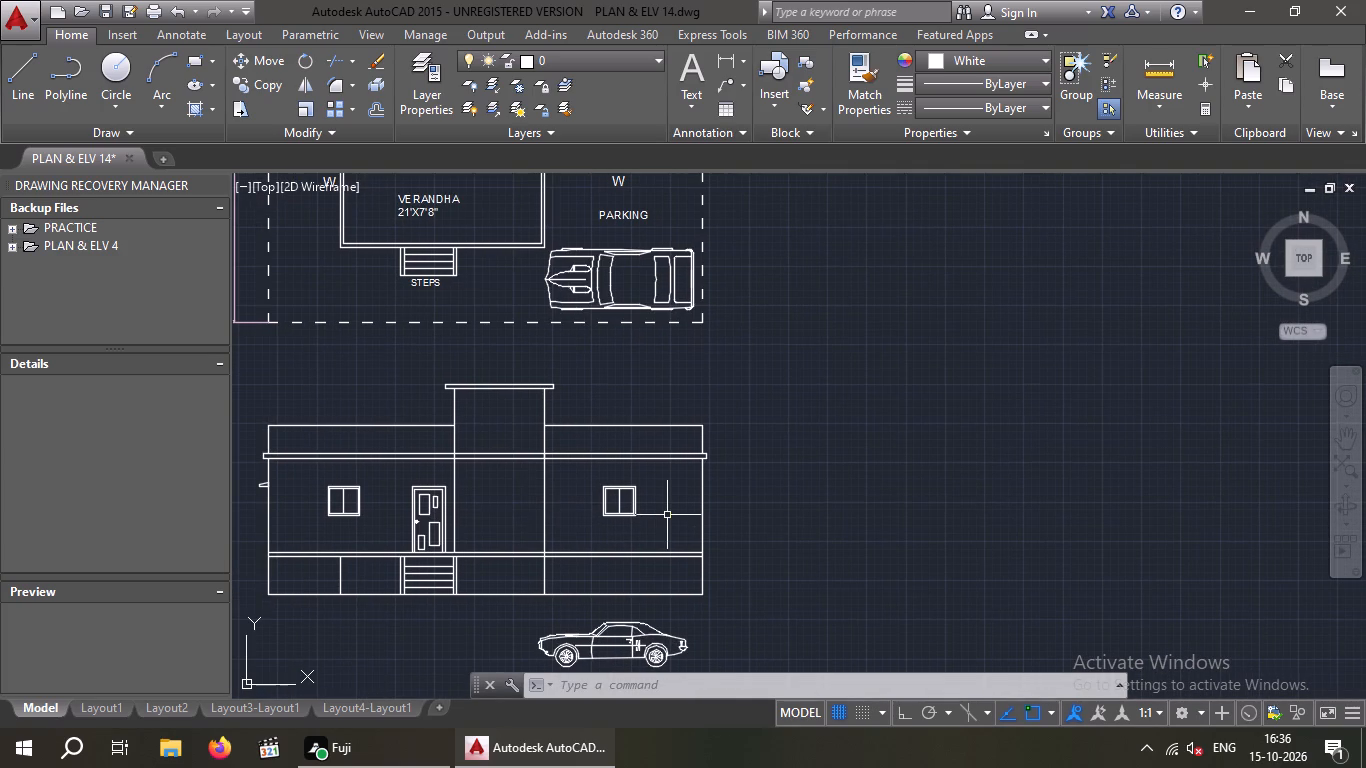
key("Escape")
key("Escape")
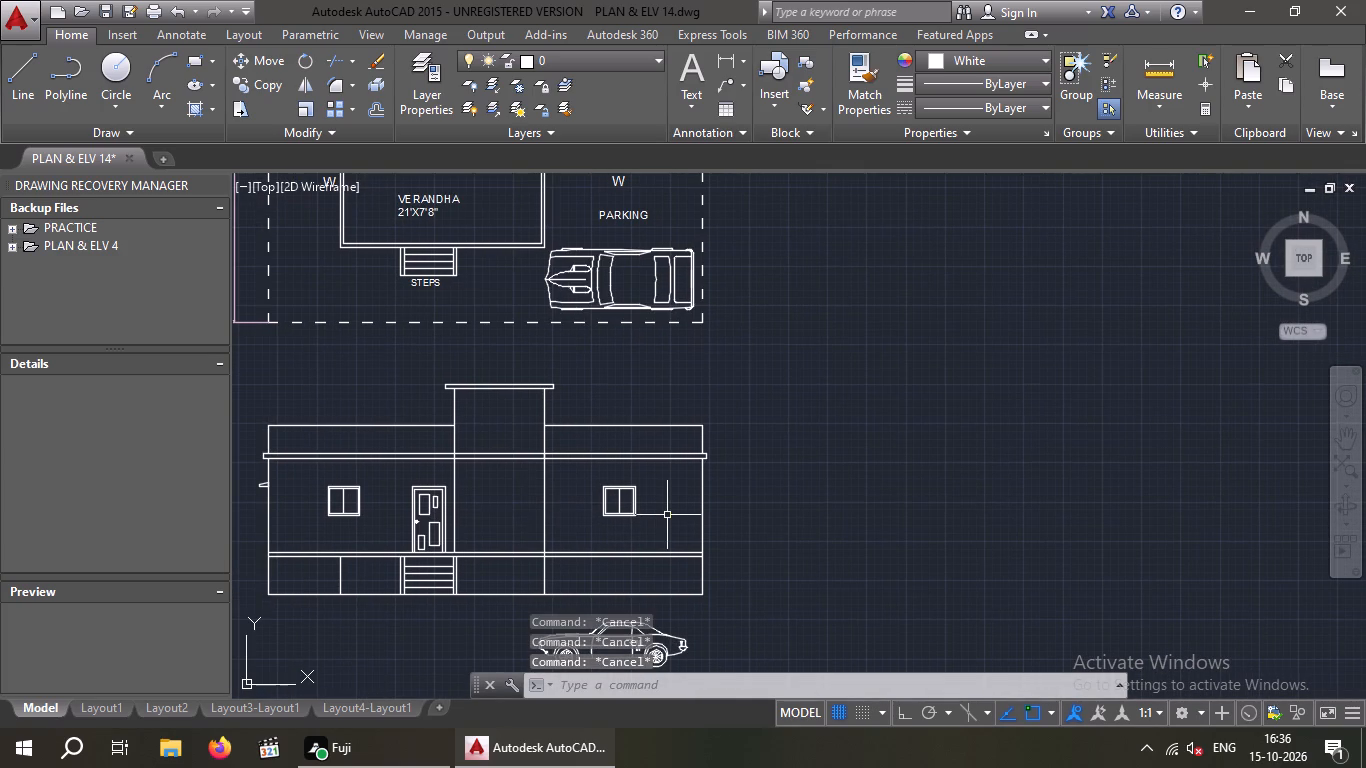
Offset the parapet's outer vertical edge on the sunshade side 9" inward.
key("o")
key("Return")
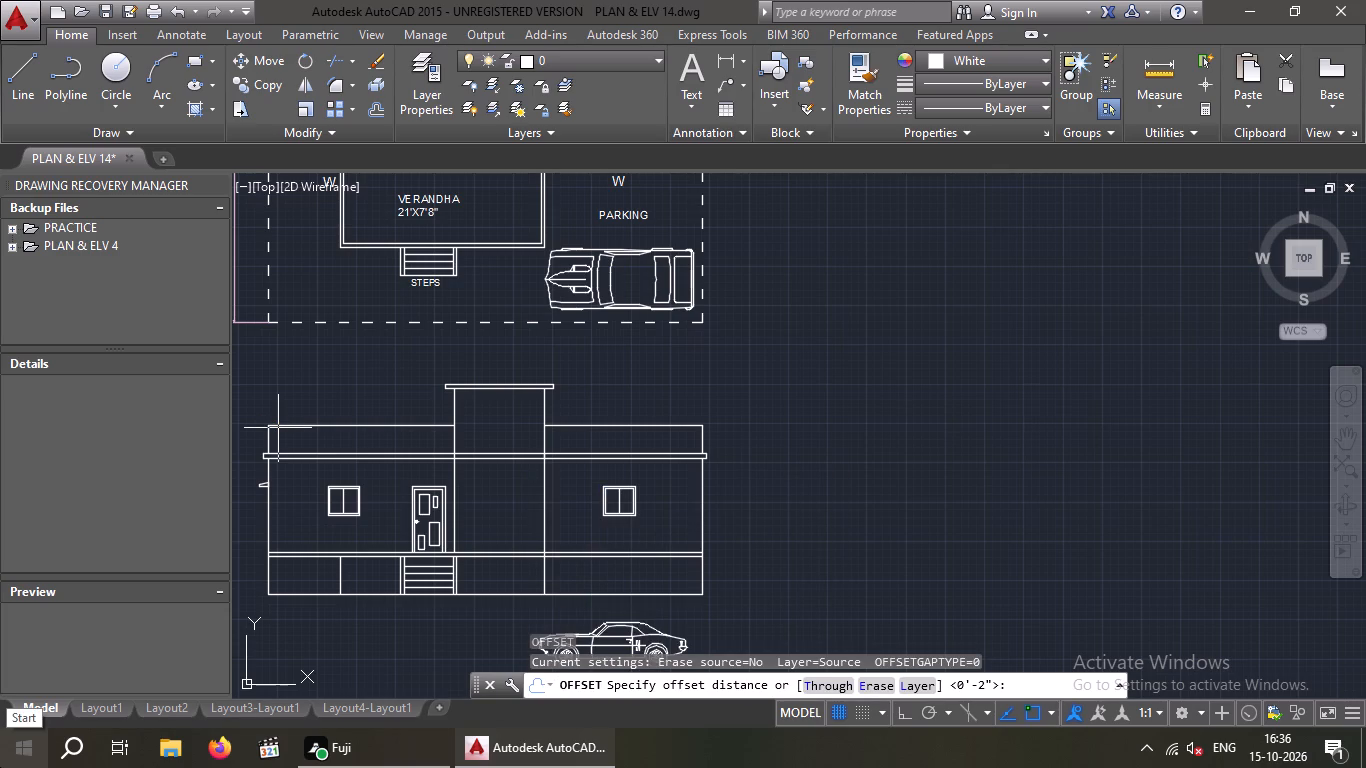
key("9")
key("shift+quotedbl")
key("Return")
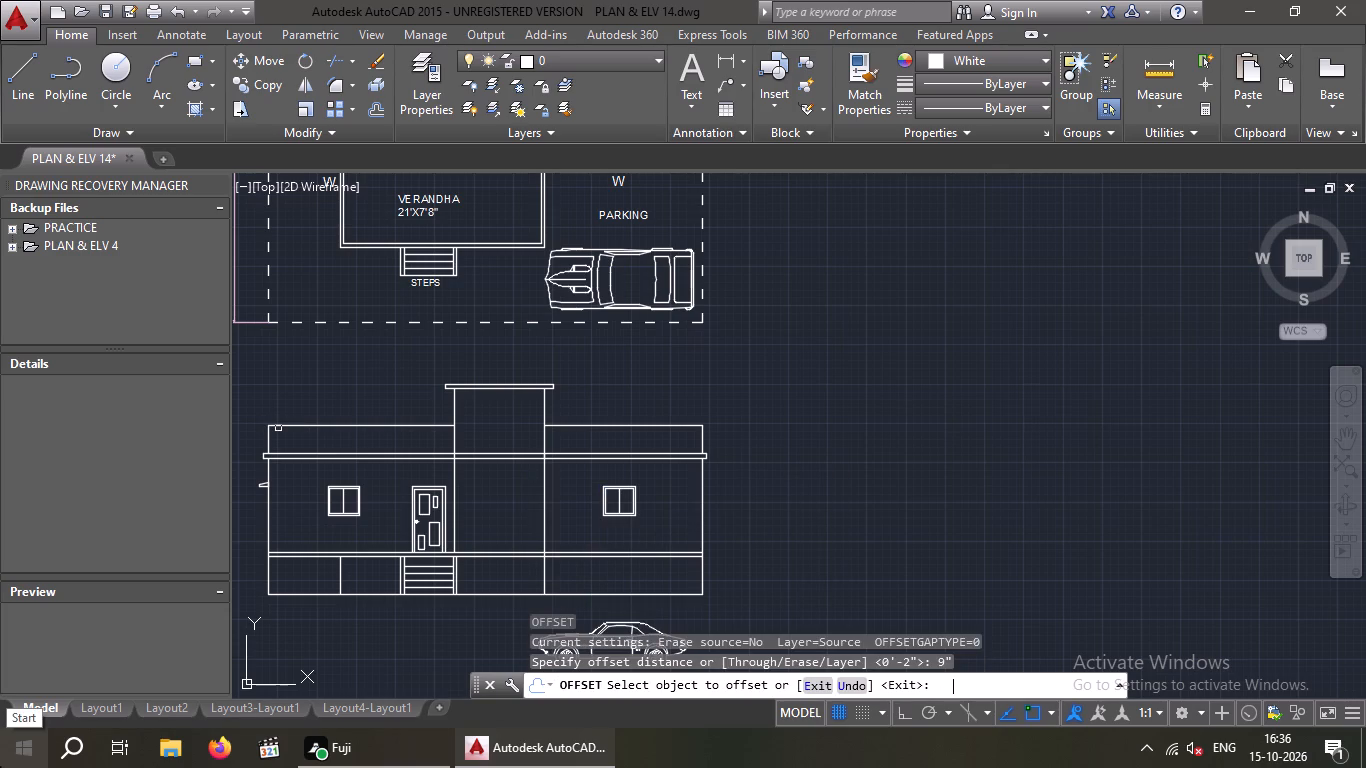
scroll(269, 459, "up", 2)
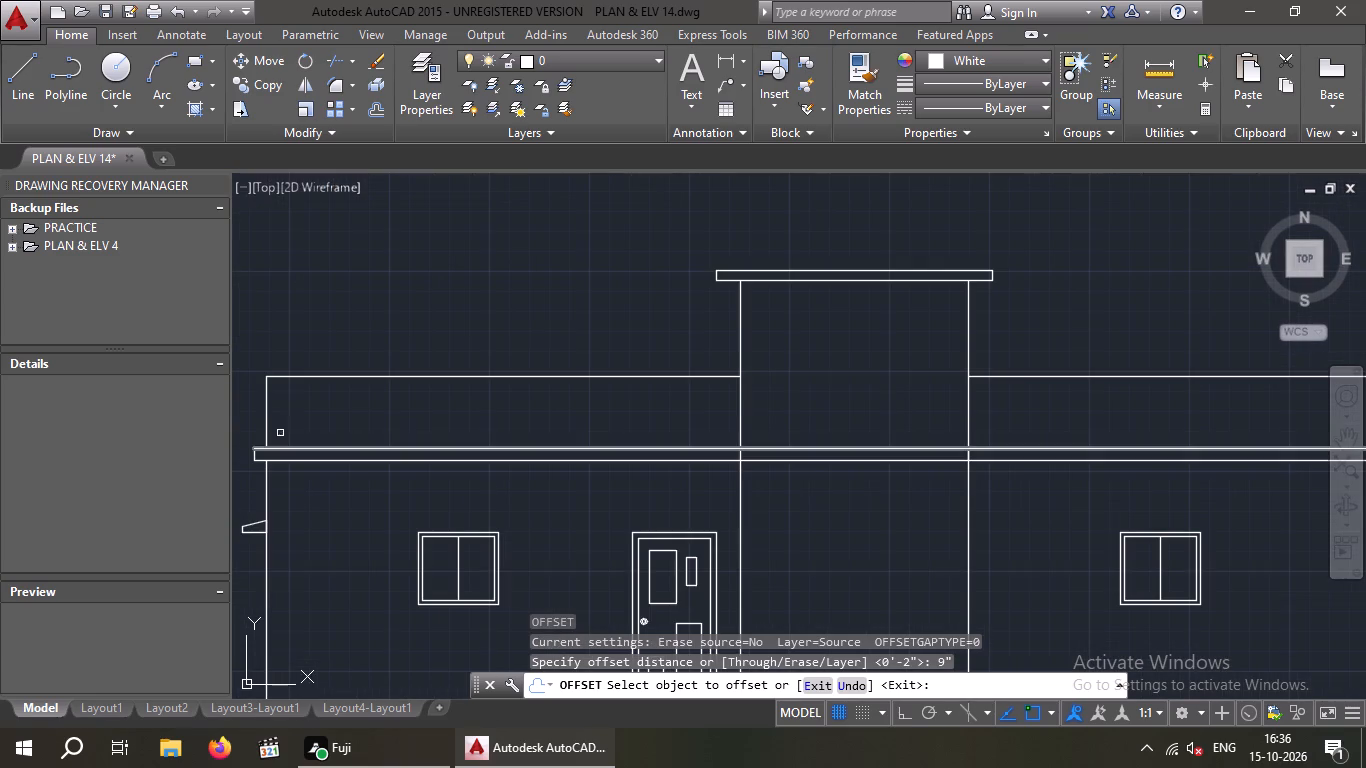
left_click(267, 411)
left_click(330, 414)
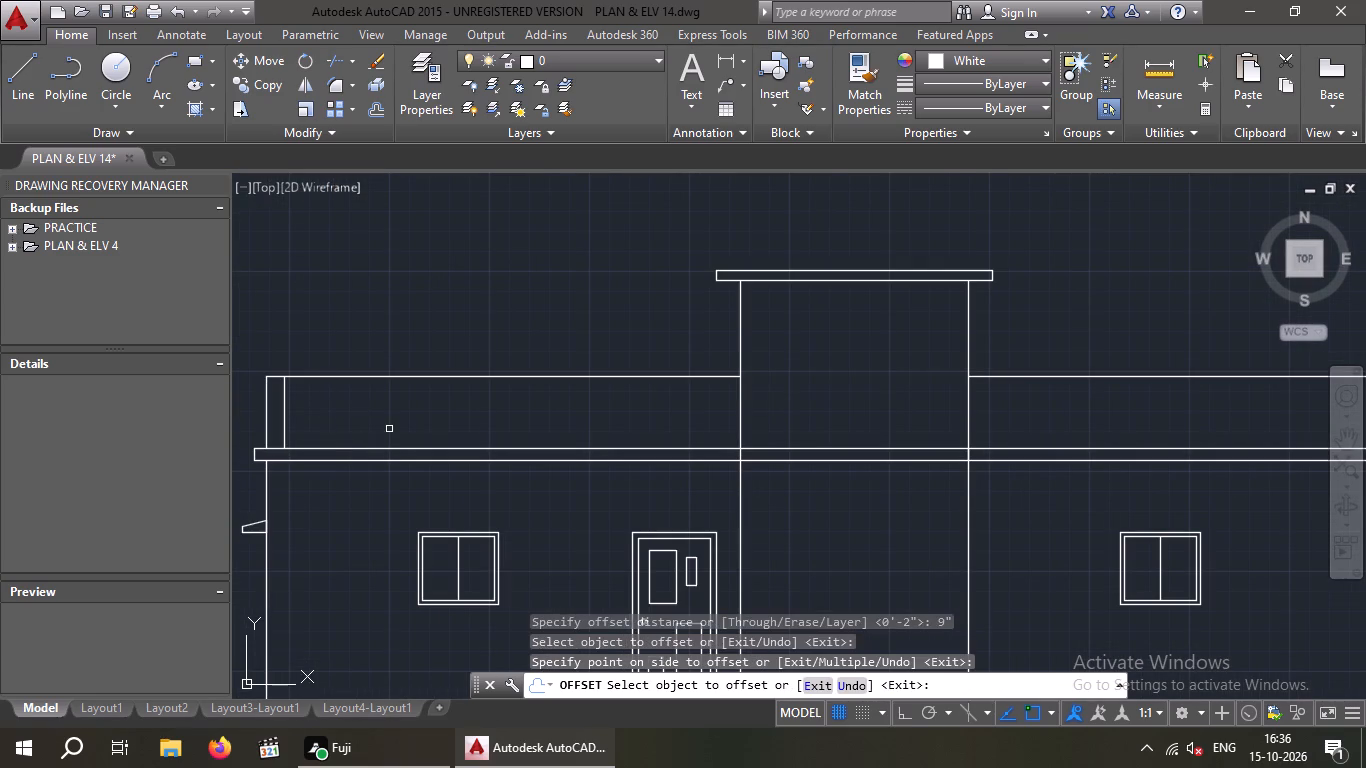
Offset the outer vertical edge at the parapet's other end 9" inward, undoing a first copy placed outward.
scroll(389, 429, "down", 1)
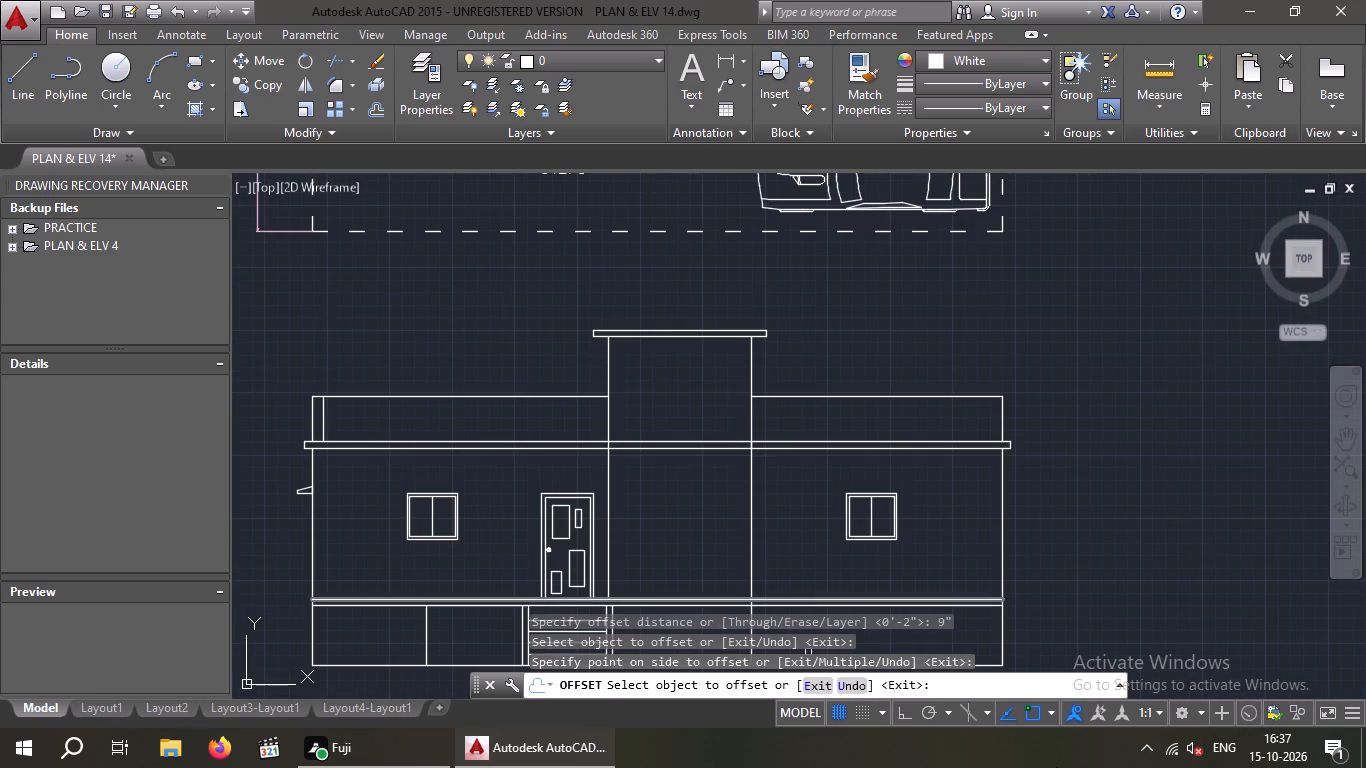
left_click(1004, 420)
left_click(944, 432)
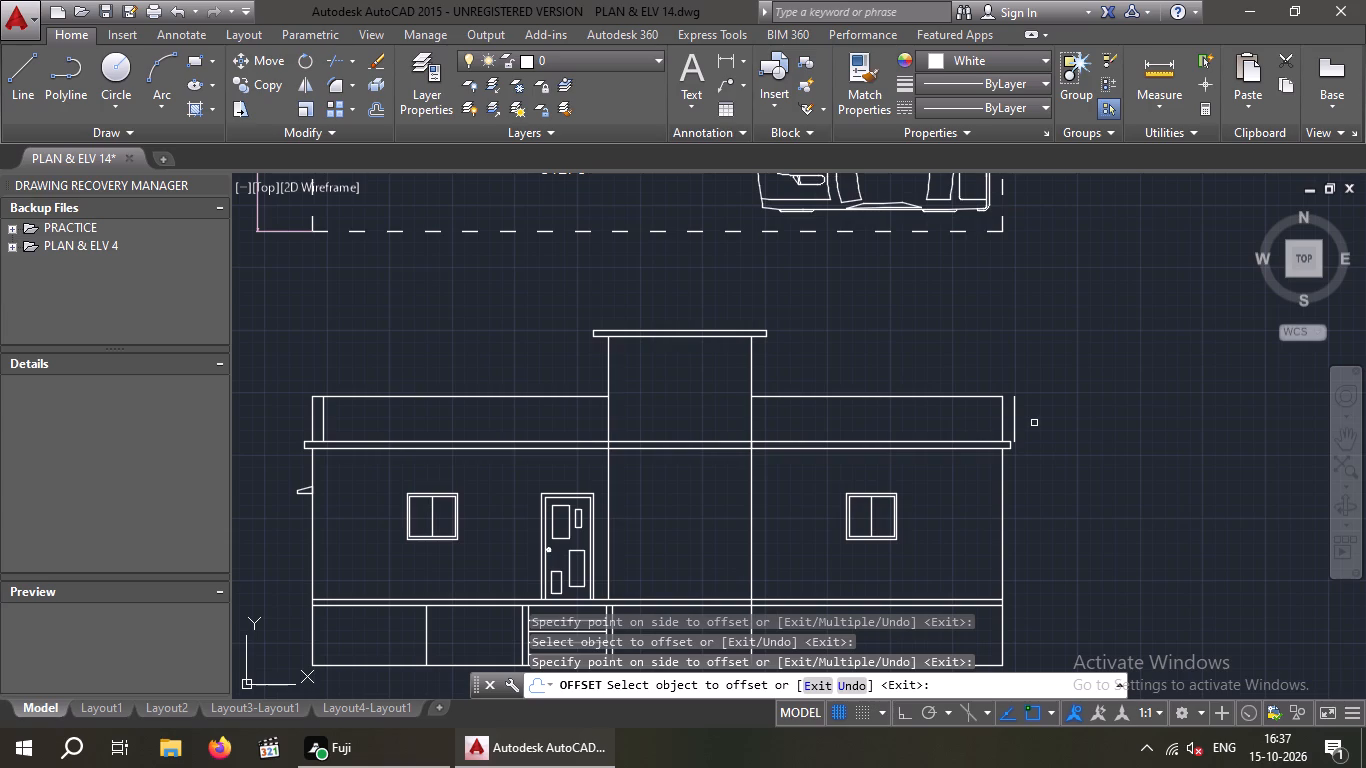
key("ctrl+z")
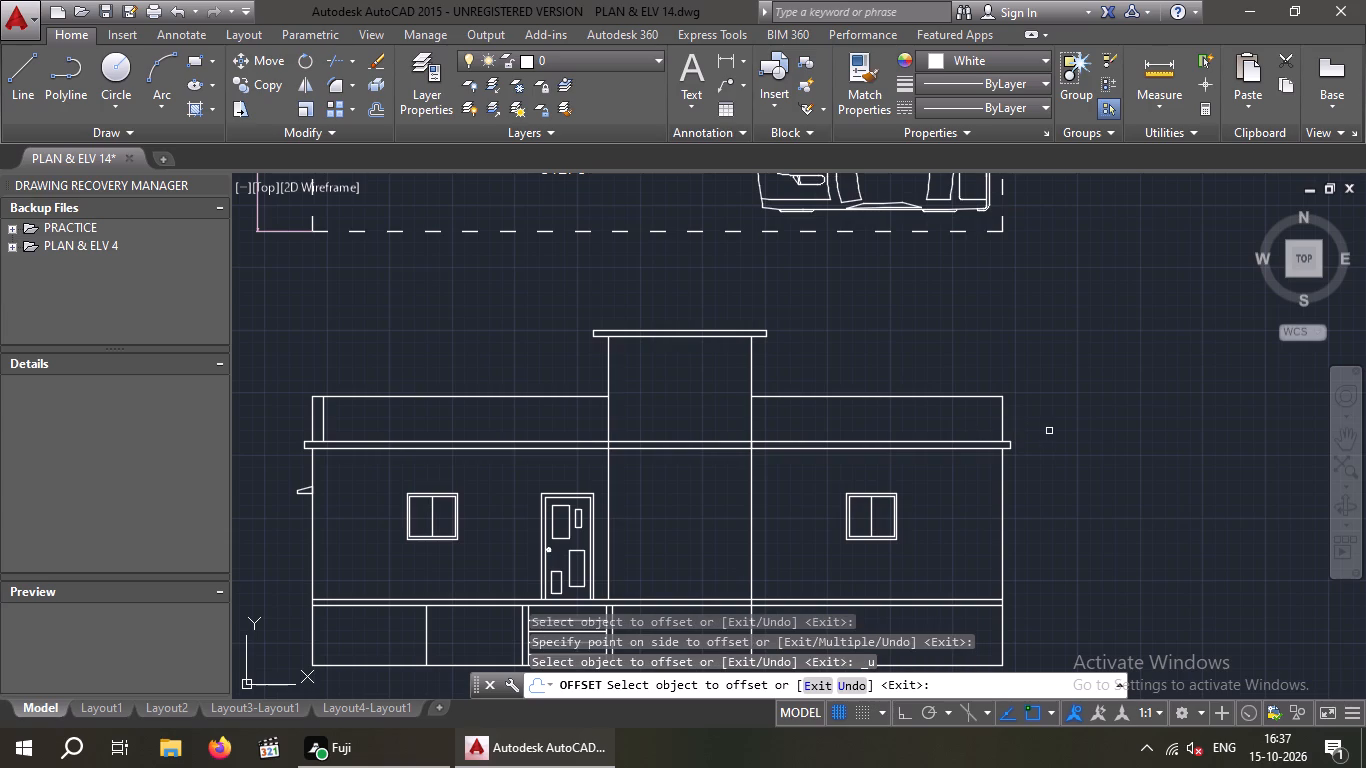
left_click(1003, 420)
left_click(945, 411)
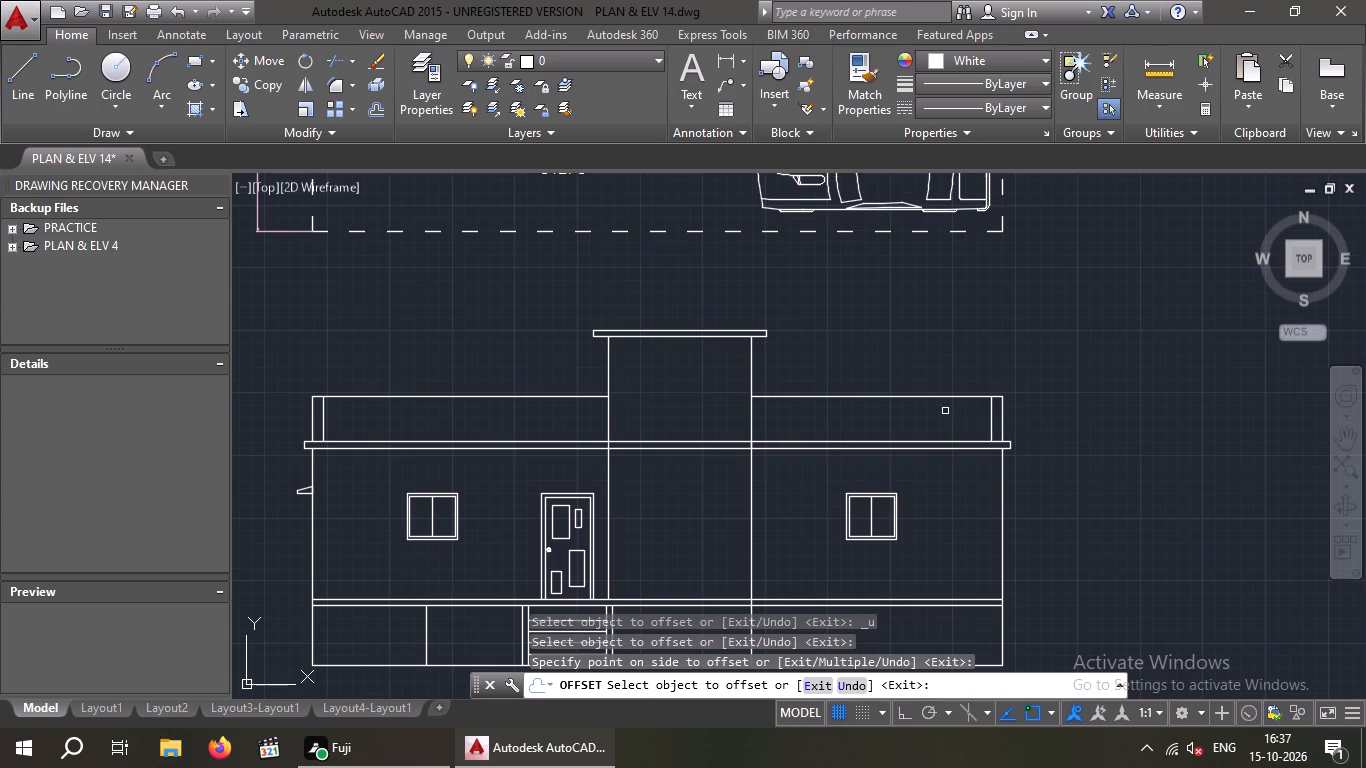
scroll(963, 404, "down", 1)
scroll(952, 410, "up", 2)
scroll(930, 421, "down", 1)
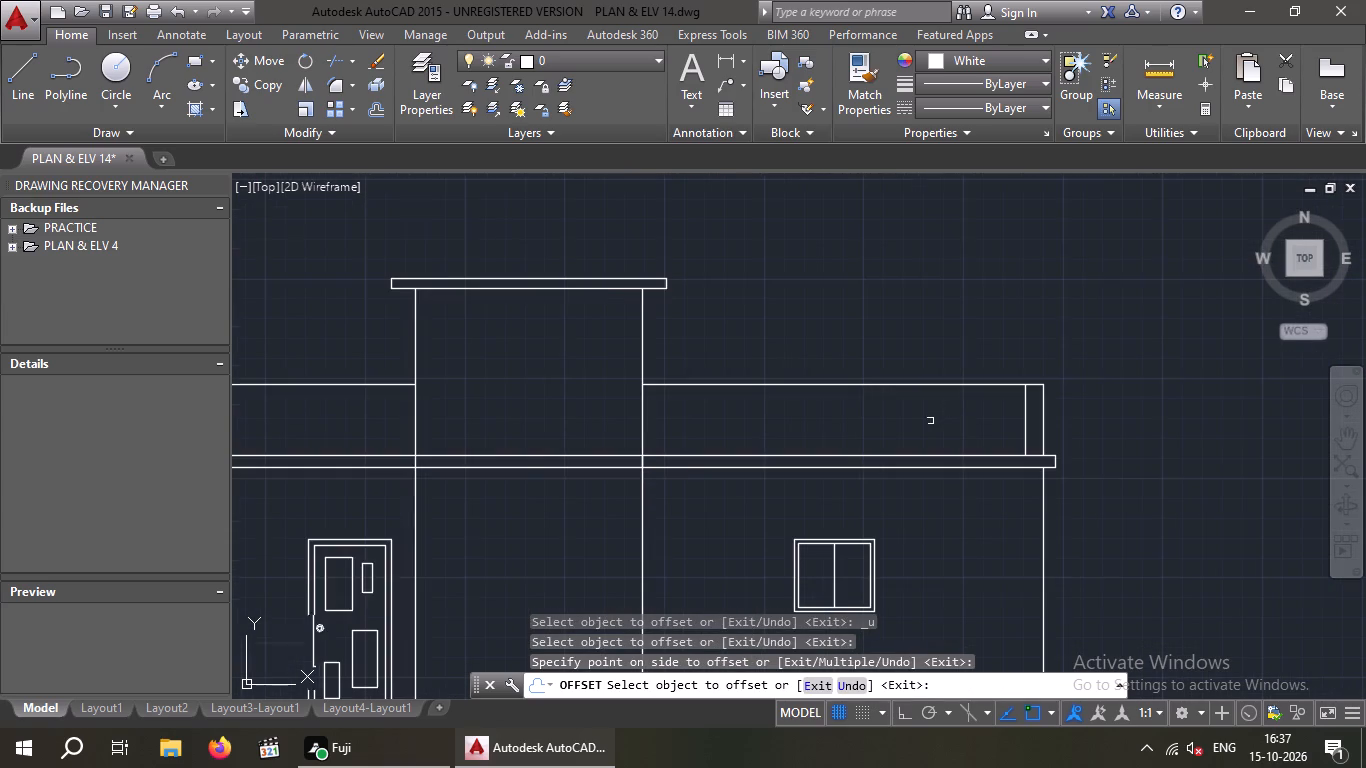
scroll(930, 421, "down", 1)
key("Escape")
key("Escape")
key("Escape")
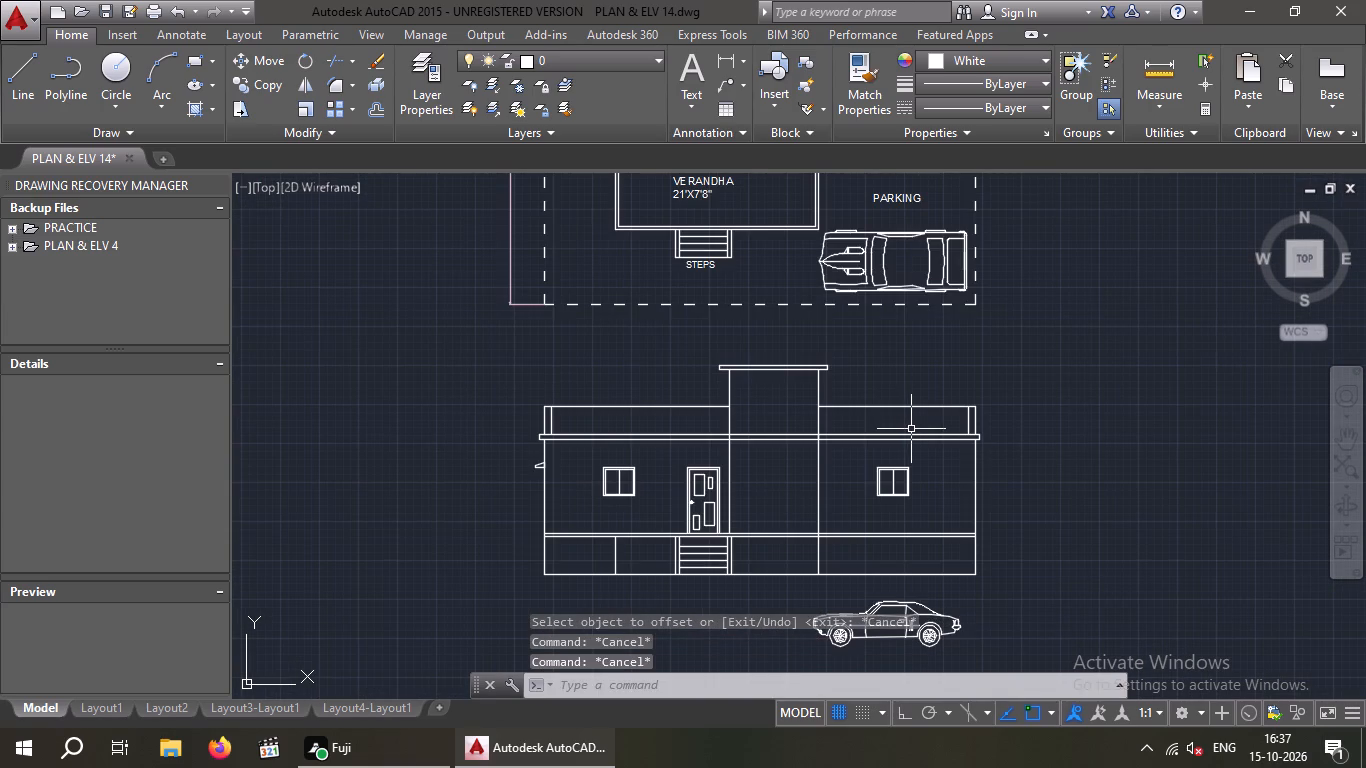
Draw a vertical divider from the midpoint of the door-side parapet's top line down to the roof slab.
left_click(23, 79)
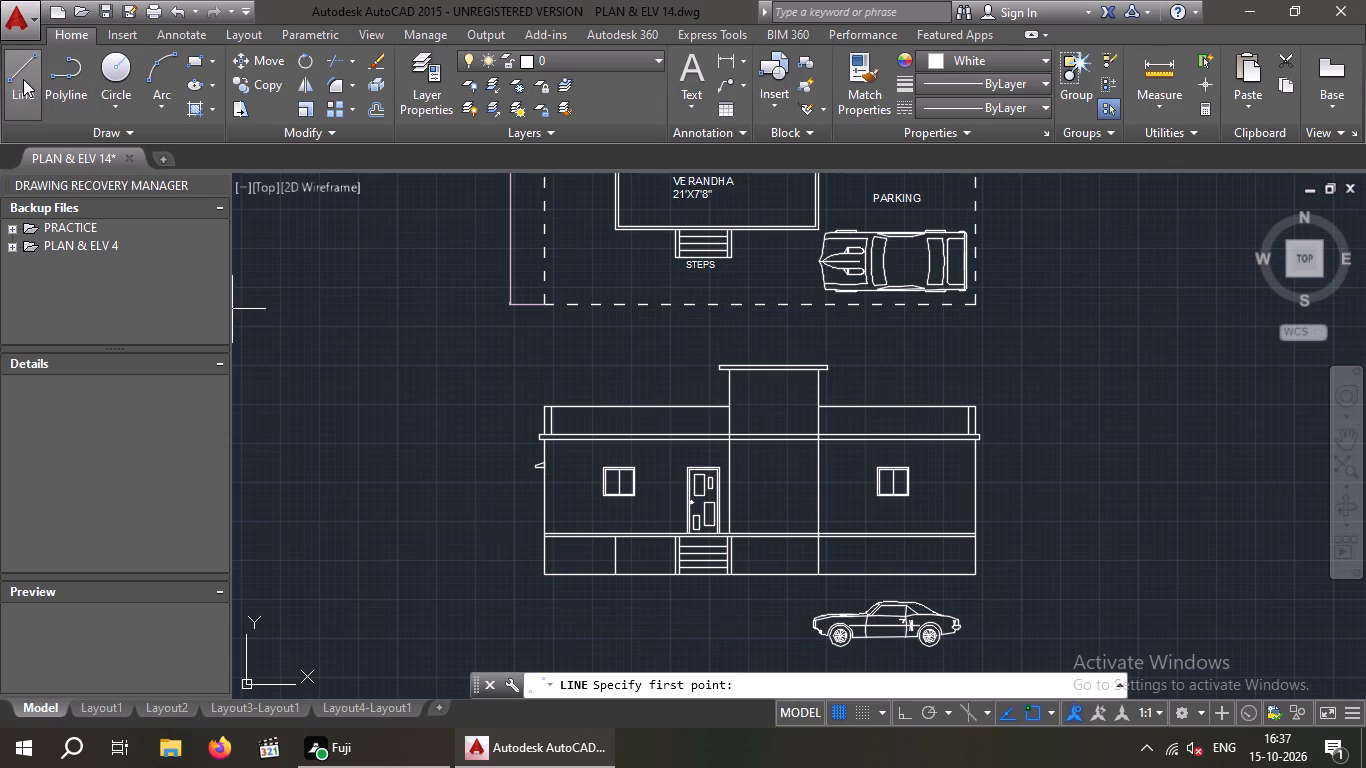
scroll(644, 445, "up", 2)
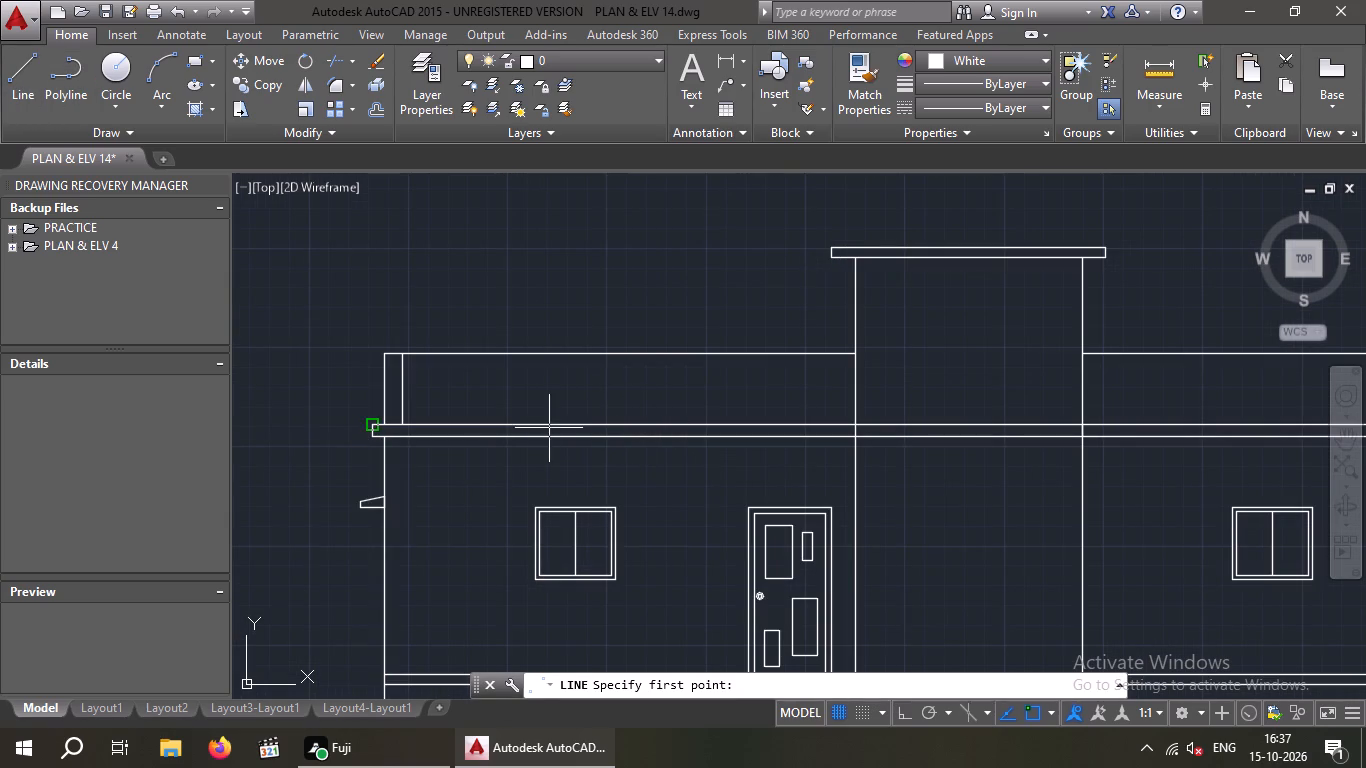
left_click(621, 349)
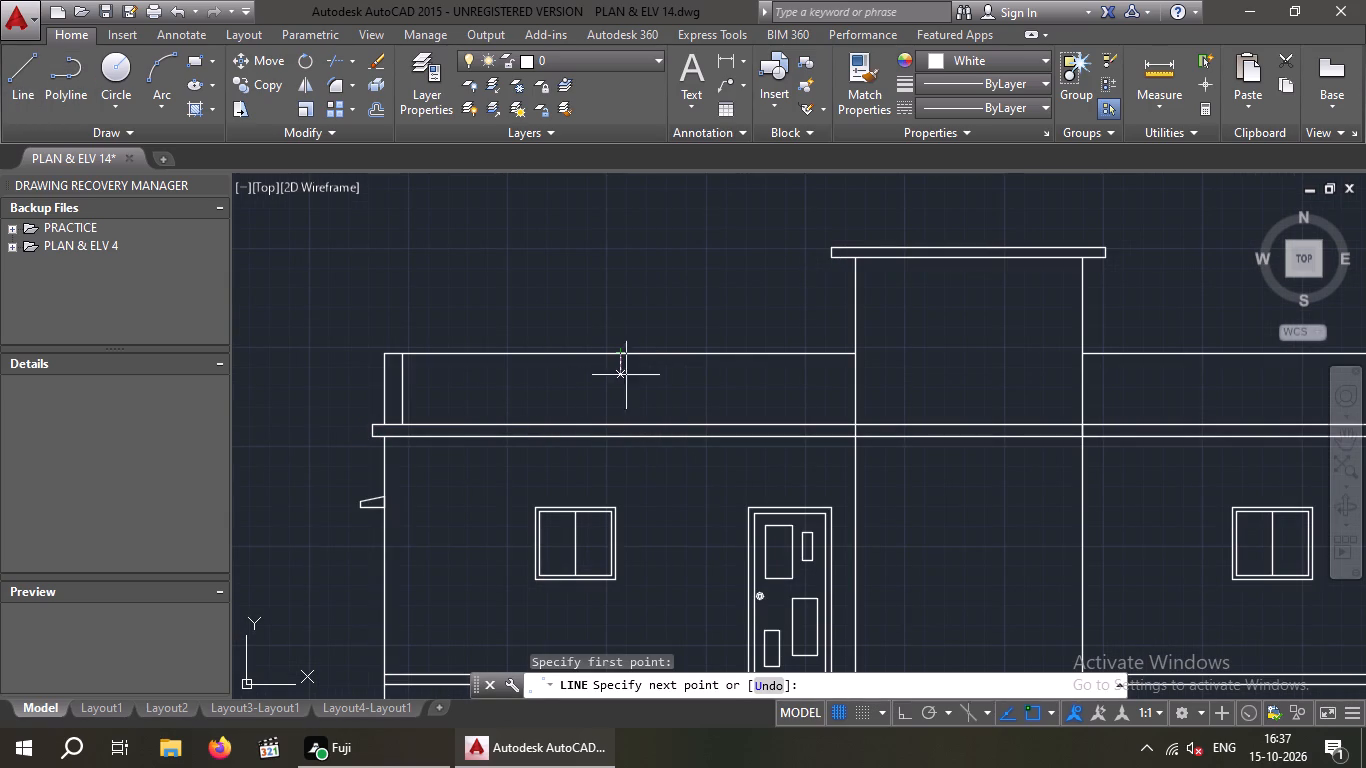
left_click(622, 427)
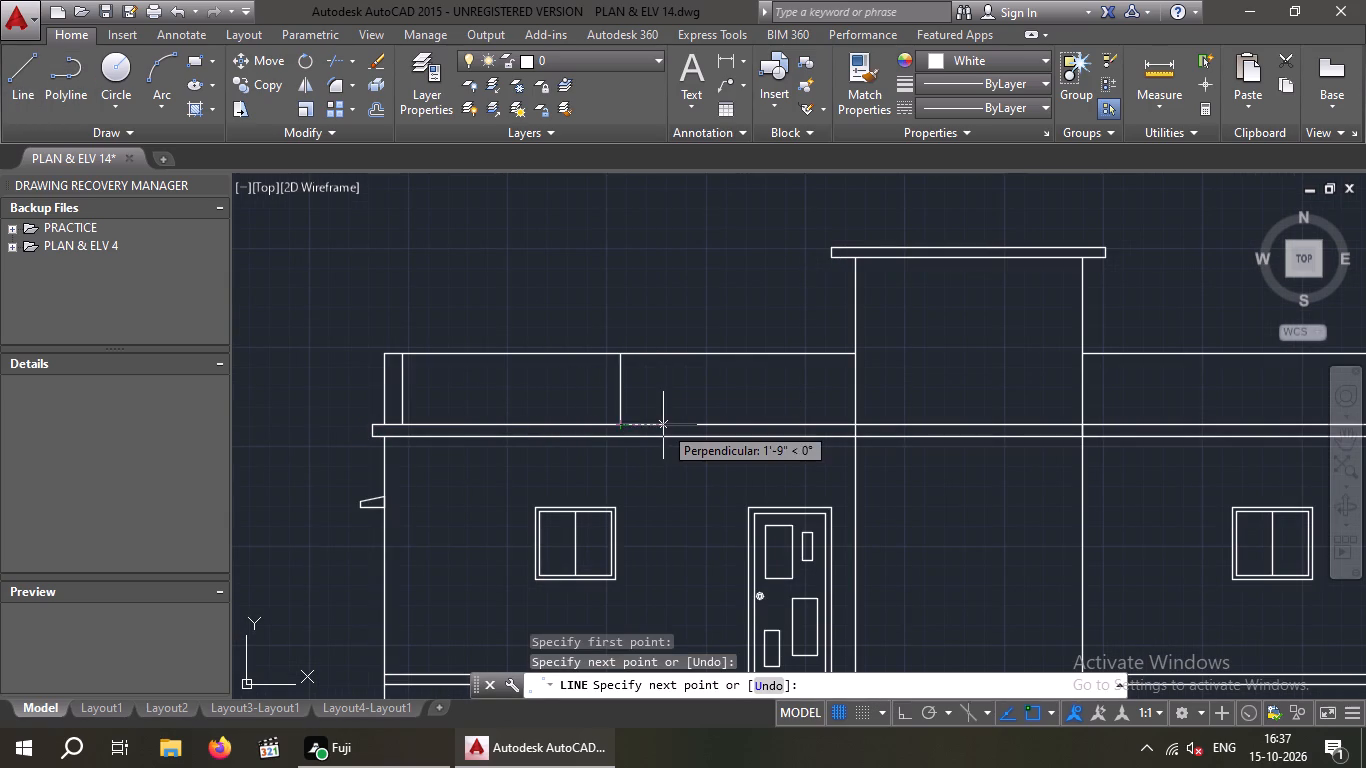
key("space")
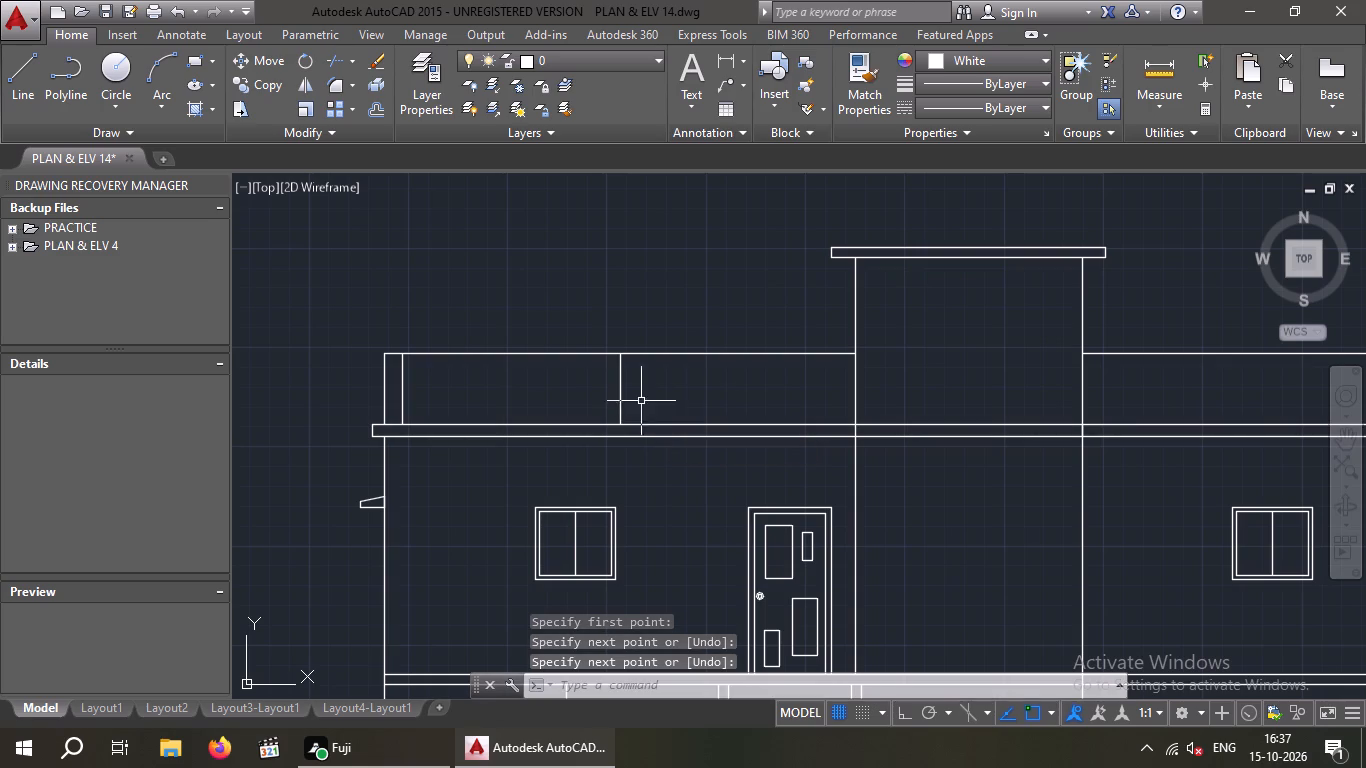
Draw a guide line along the parapet top from the divider to the tower wall, and a vertical divider down from its midpoint.
key("space")
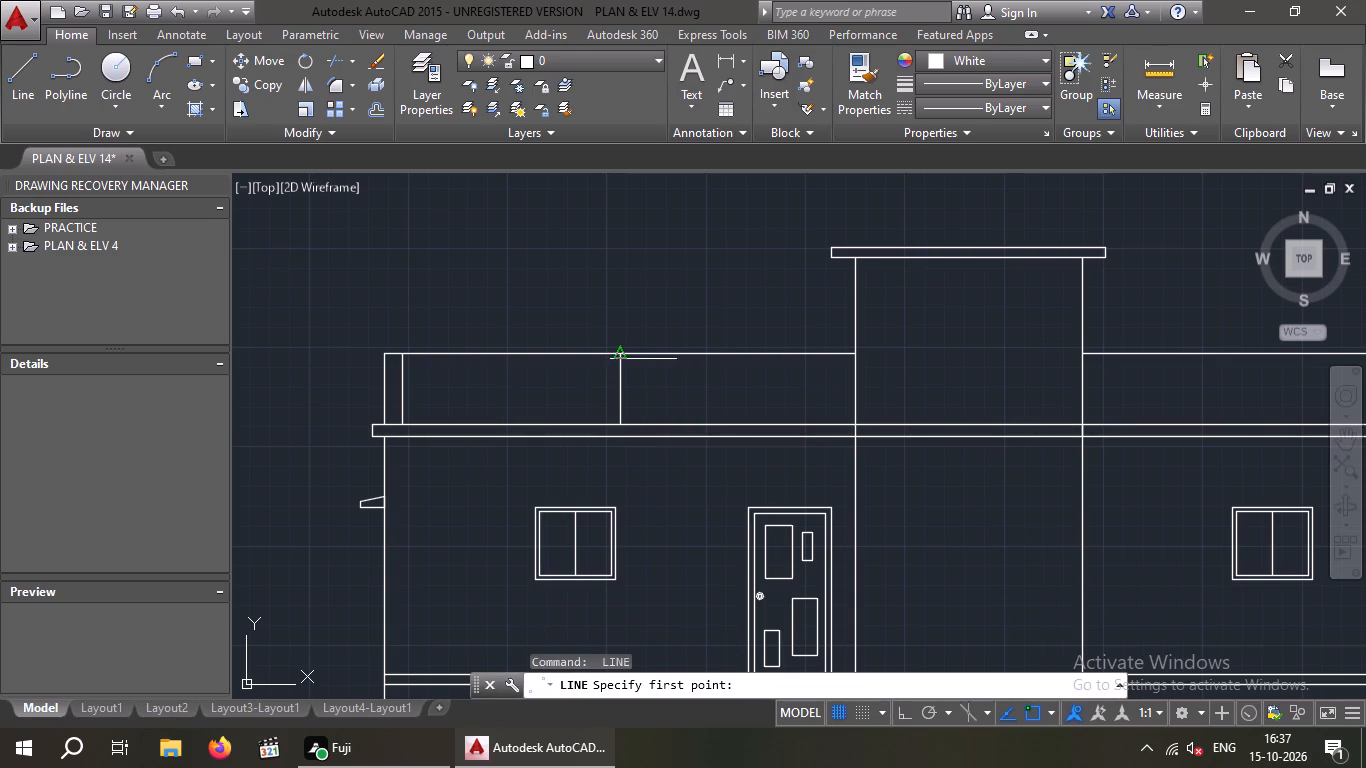
left_click(619, 351)
left_click(853, 354)
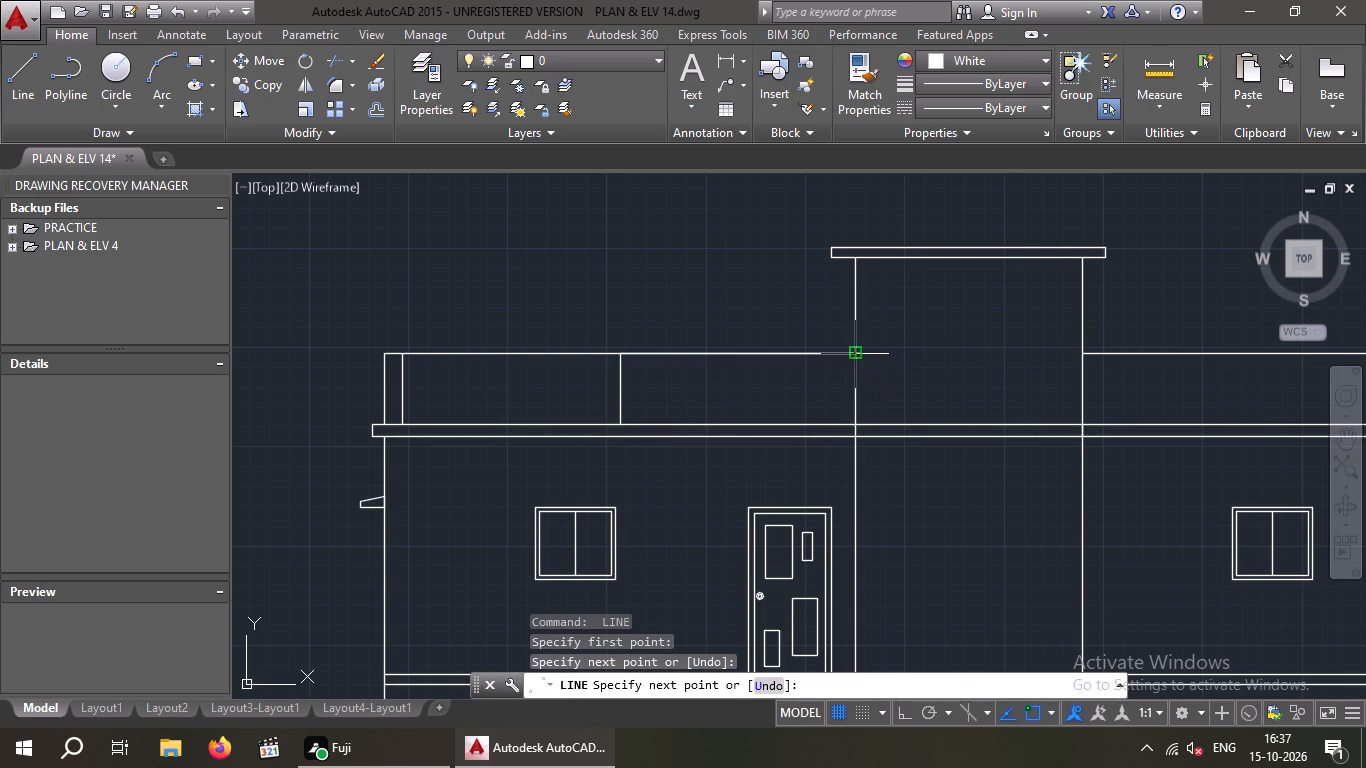
key("space")
key("space")
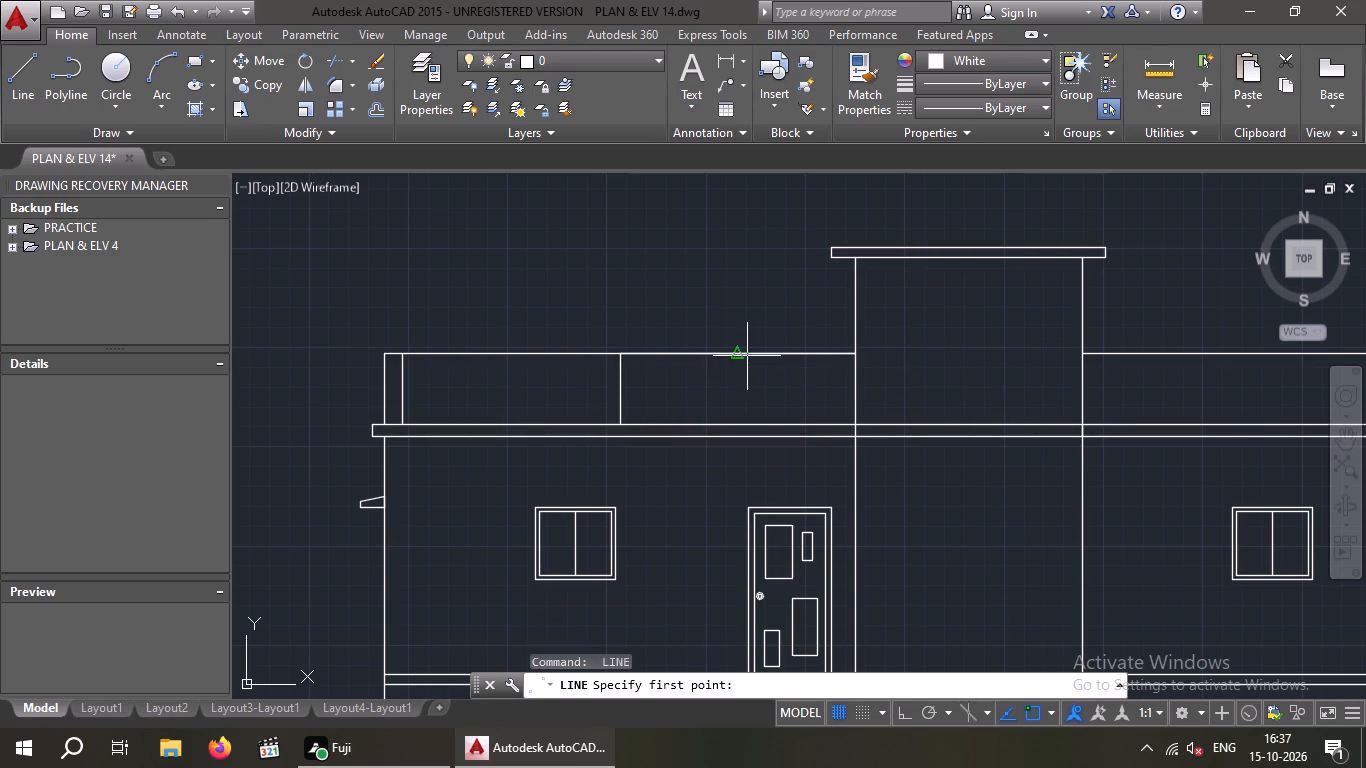
left_click(740, 355)
left_click(735, 427)
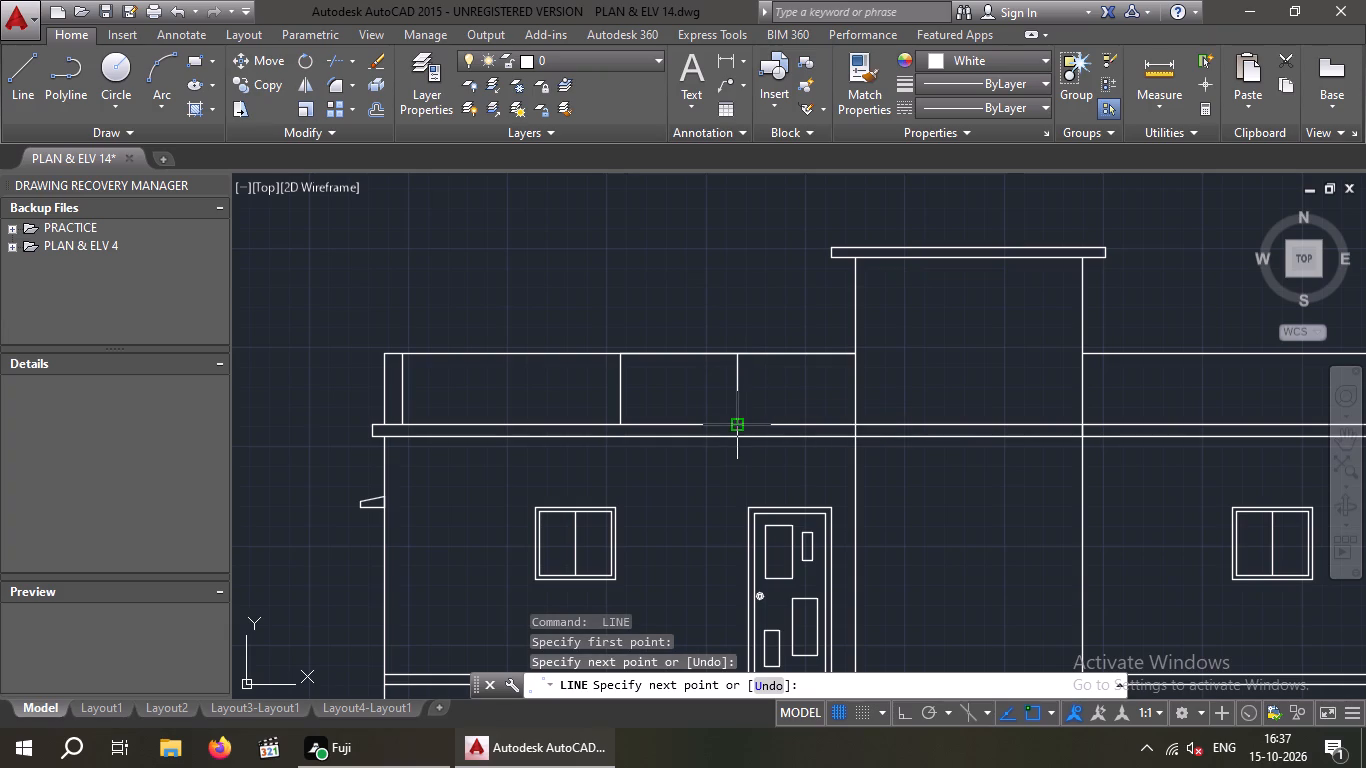
key("space")
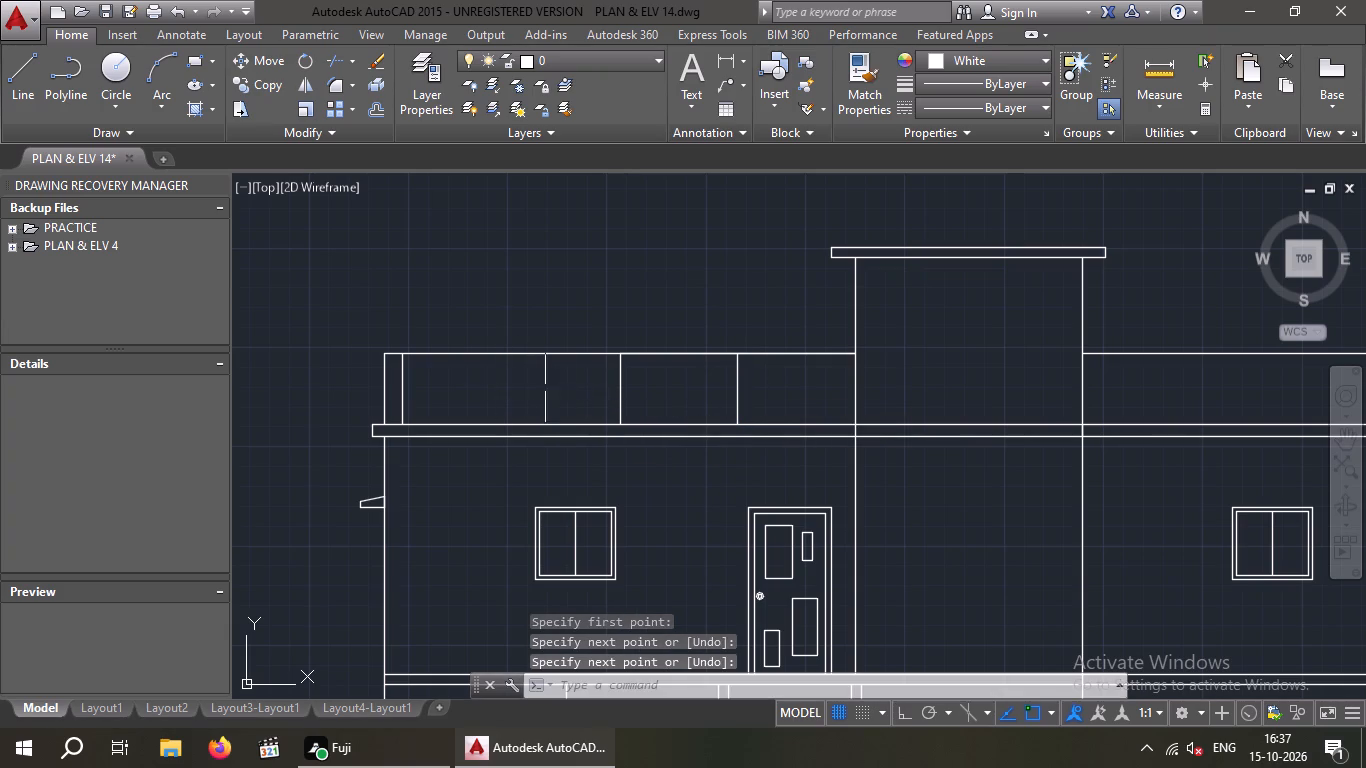
Draw a guide line along the parapet top from the middle divider to the outer corner, and a vertical divider down from its midpoint.
key("space")
left_click(619, 356)
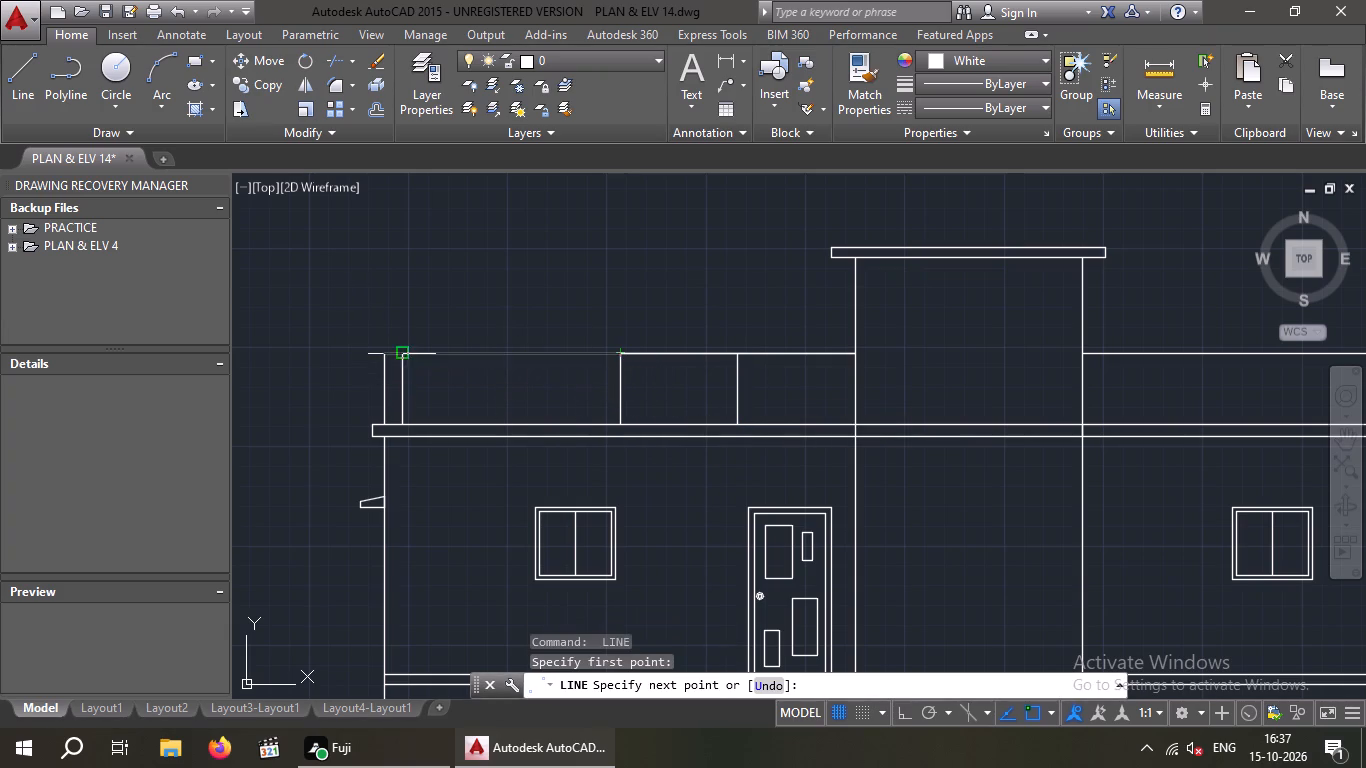
left_click(379, 353)
key("space")
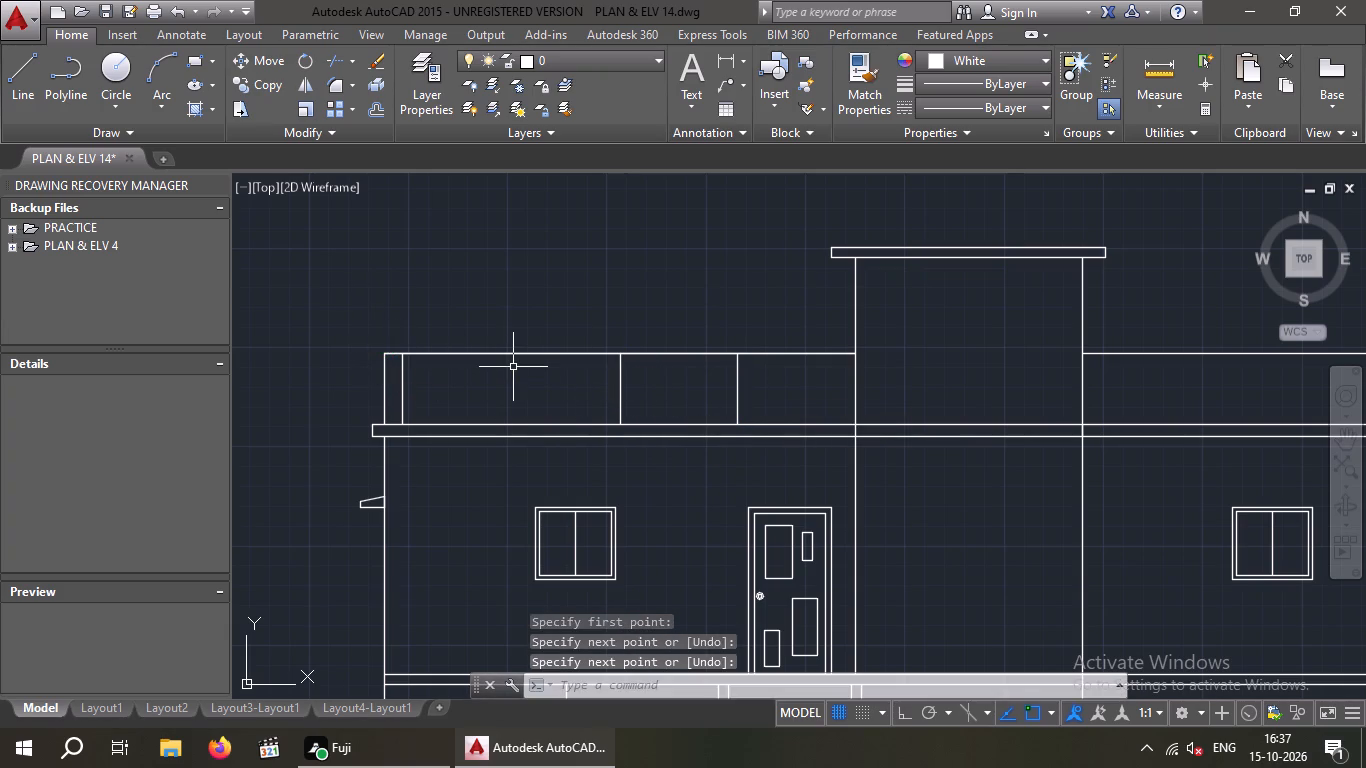
key("space")
left_click(501, 355)
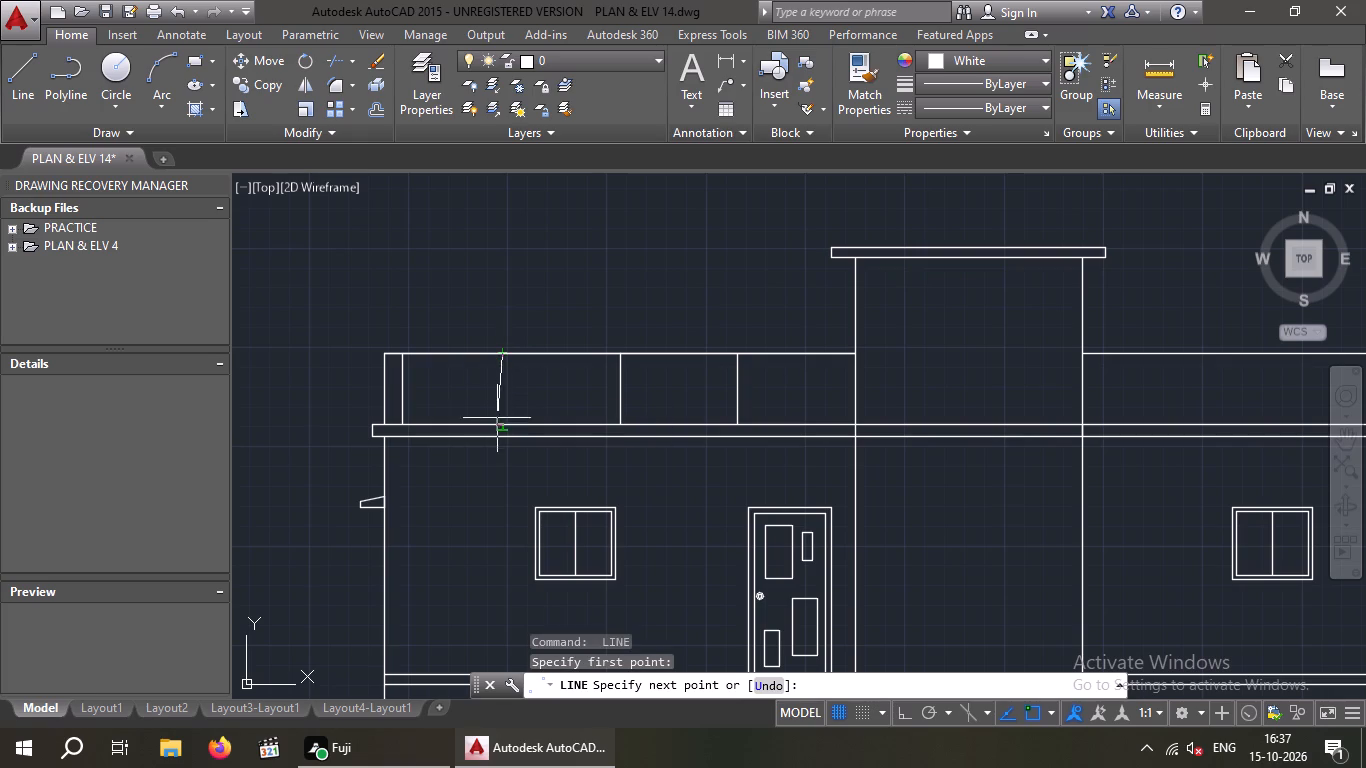
left_click(503, 427)
key("space")
scroll(524, 416, "down", 1)
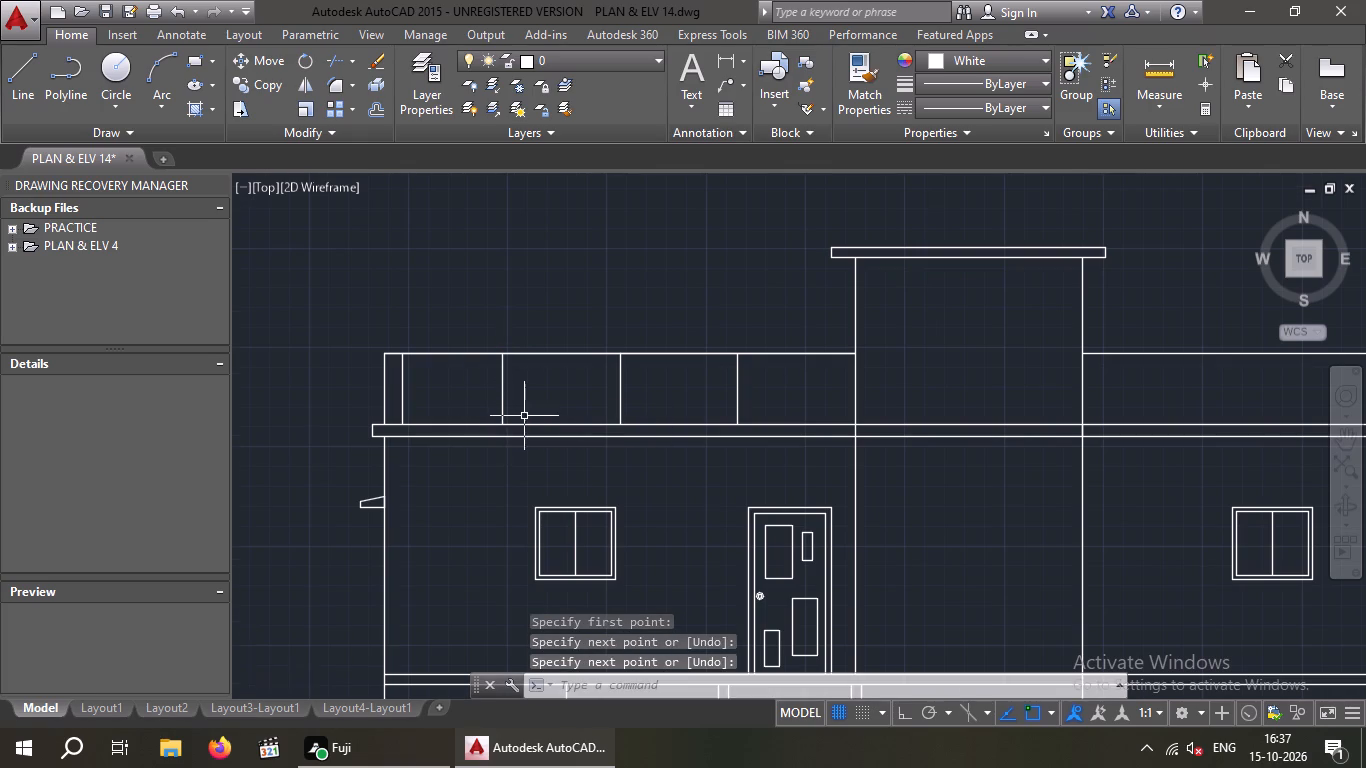
Draw a vertical divider from the top midpoint of the parapet on the tower's other side down to the roof slab.
middle_click_drag(985, 398, 933, 407)
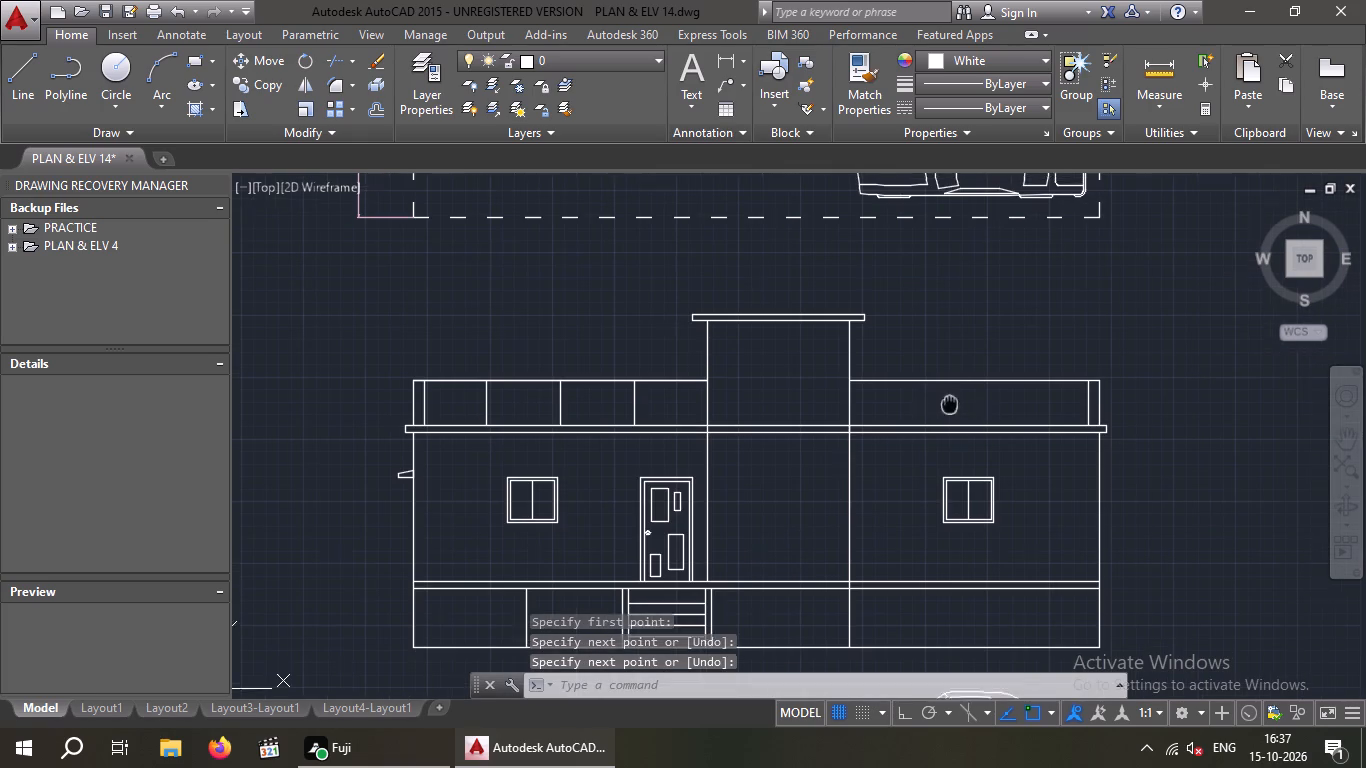
middle_click_drag(933, 407, 653, 414)
key("space")
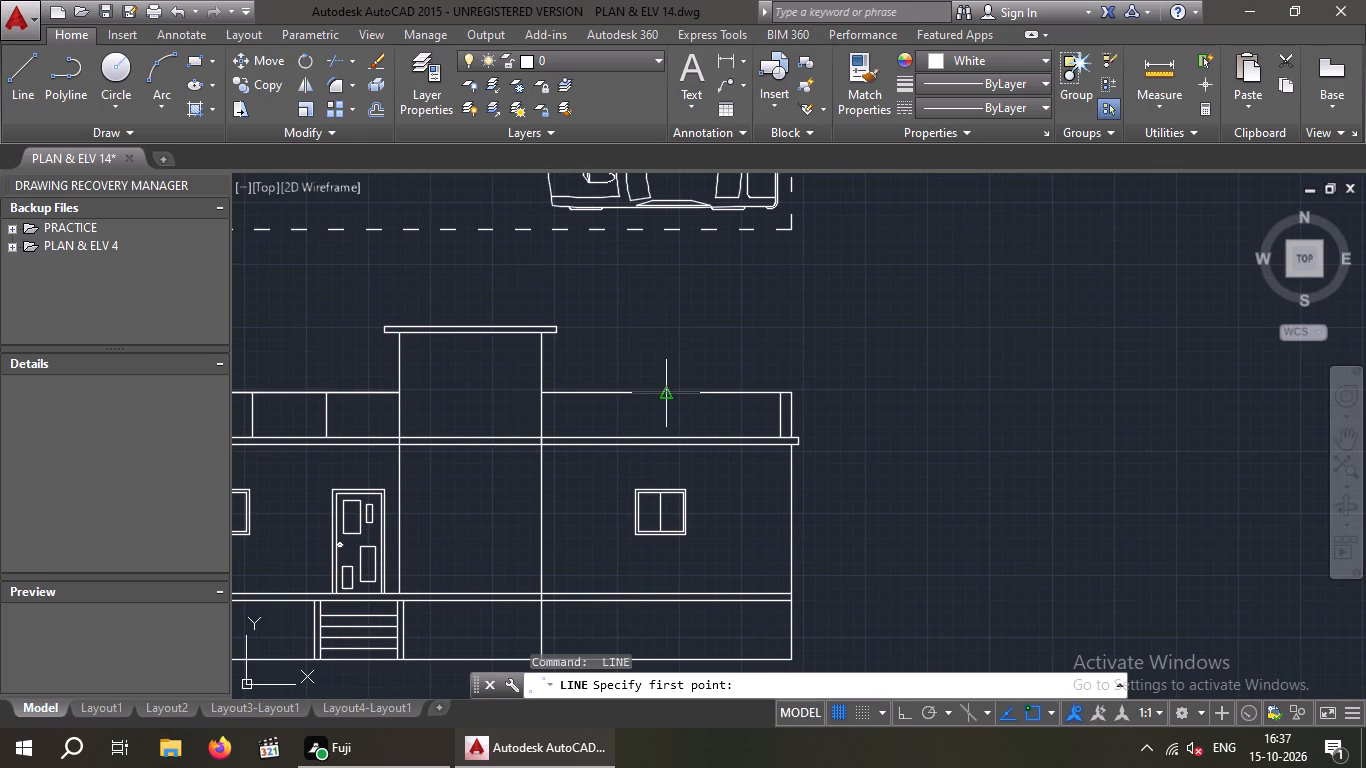
left_click(667, 396)
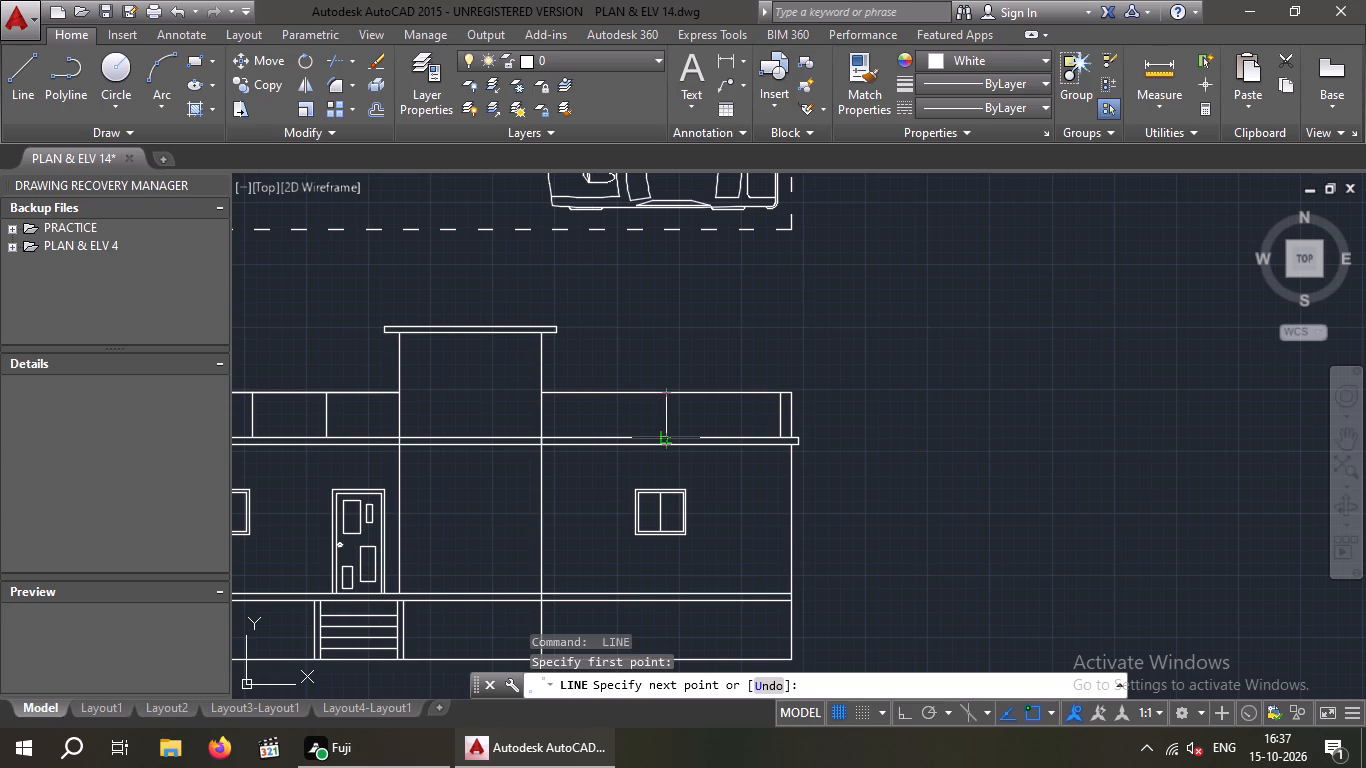
left_click(667, 438)
scroll(670, 434, "down", 1)
key("space")
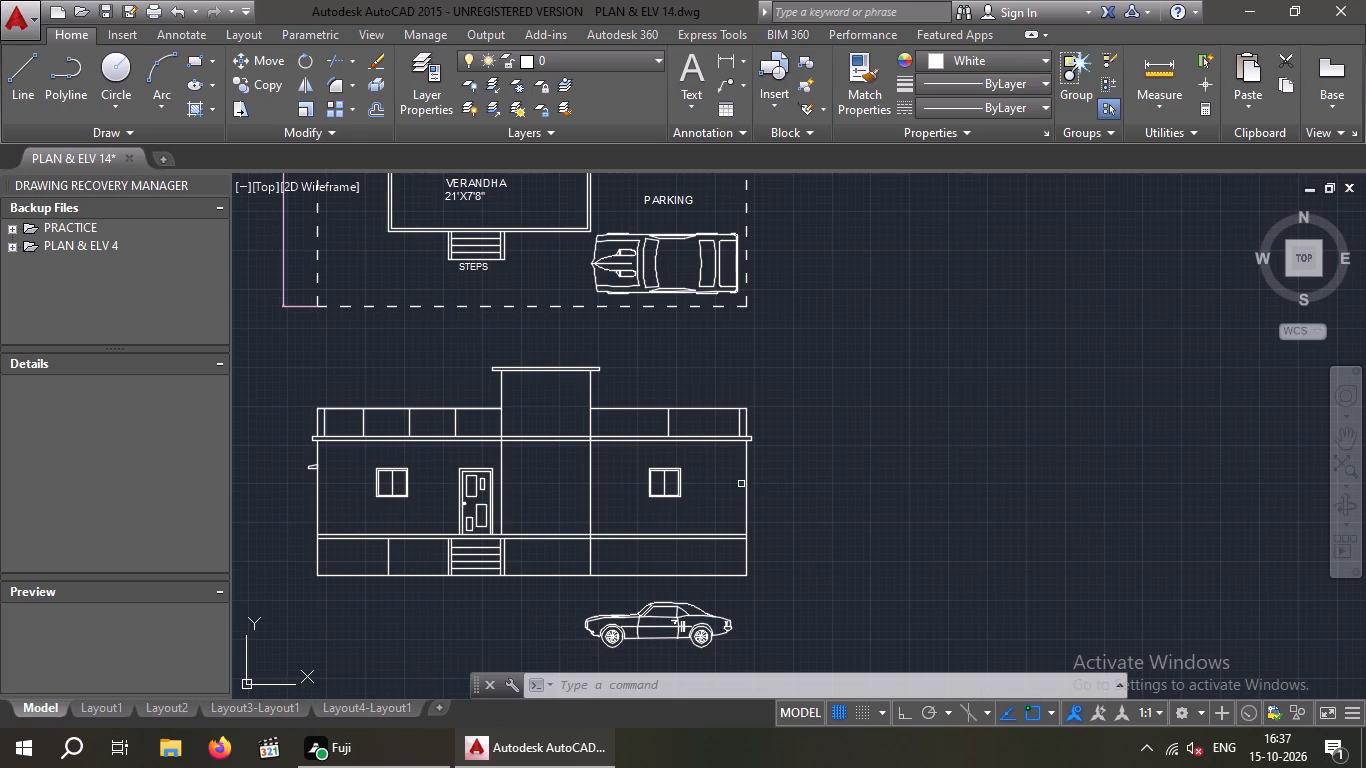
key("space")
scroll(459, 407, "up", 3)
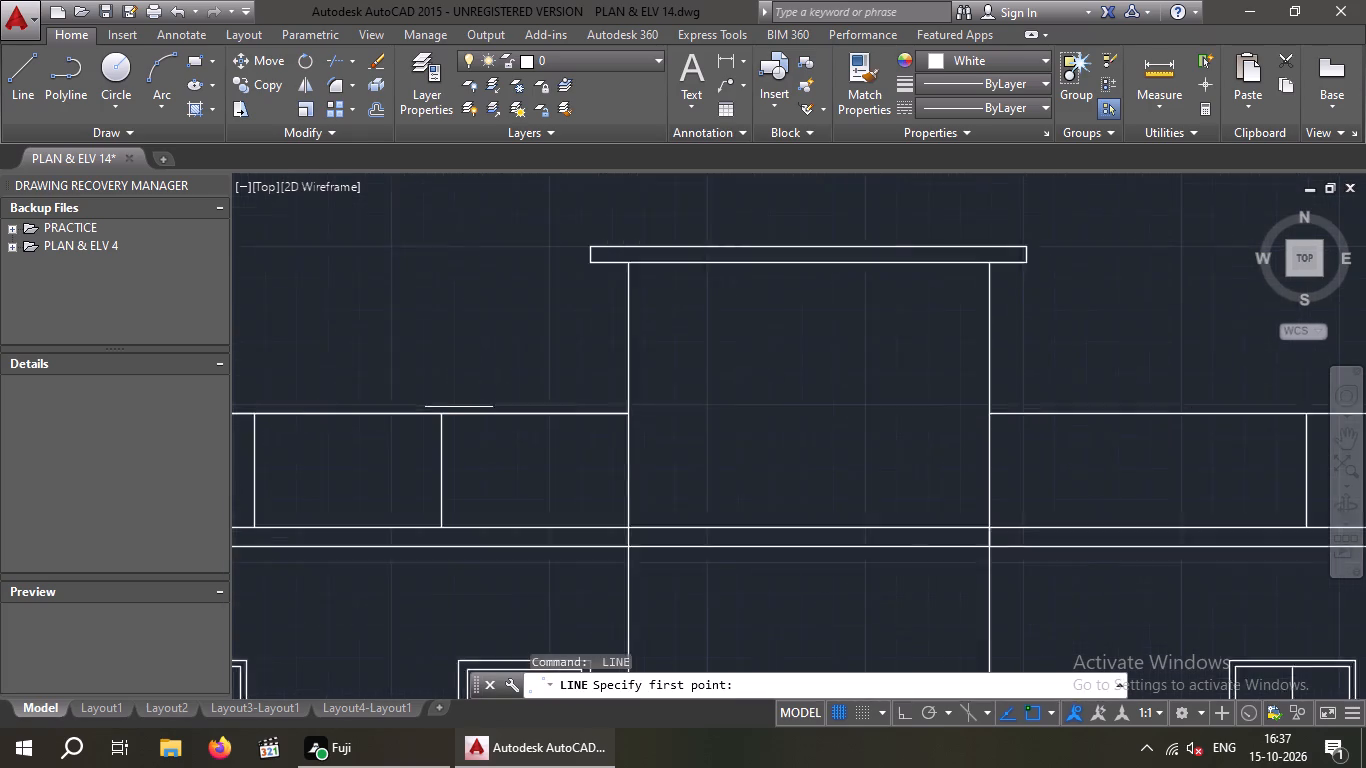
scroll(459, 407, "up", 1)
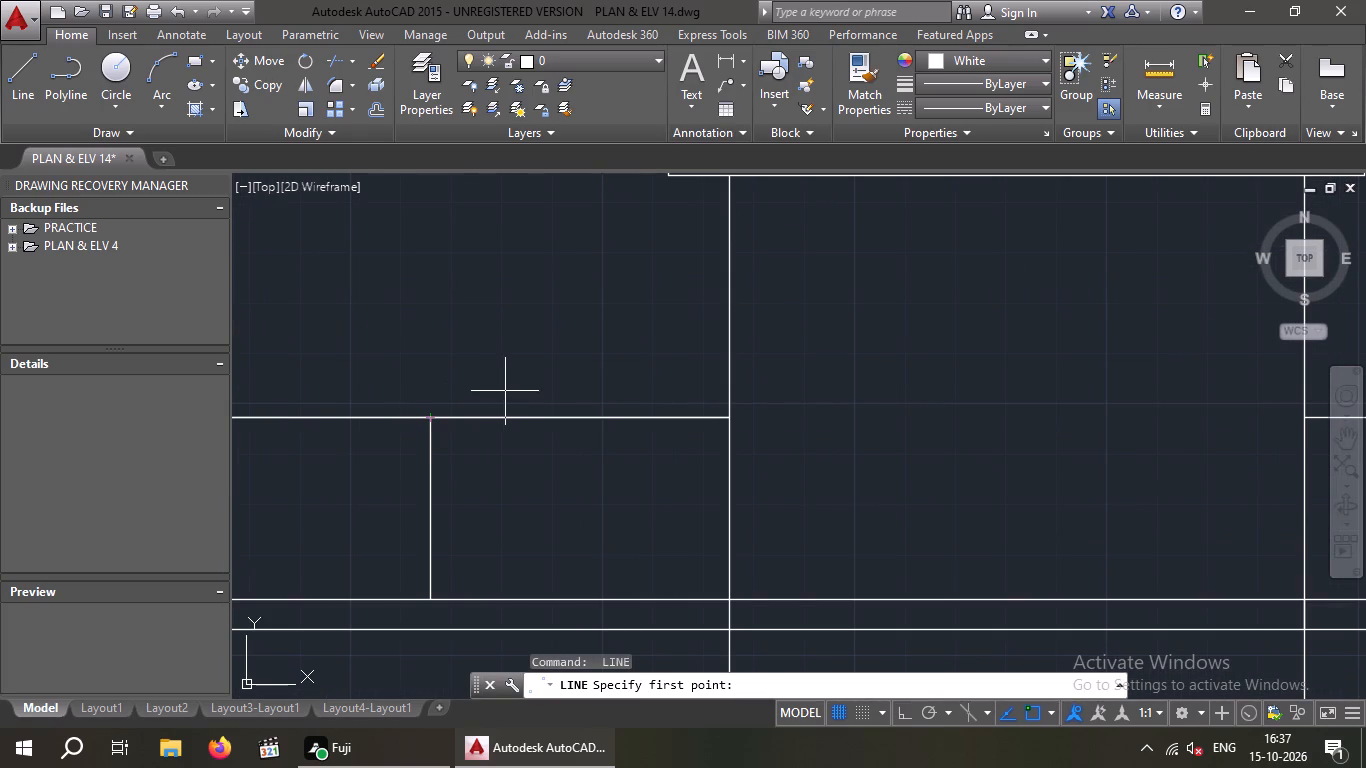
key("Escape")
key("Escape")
Erase the two guide lines lying over the top line of the door-side parapet.
scroll(571, 365, "down", 1)
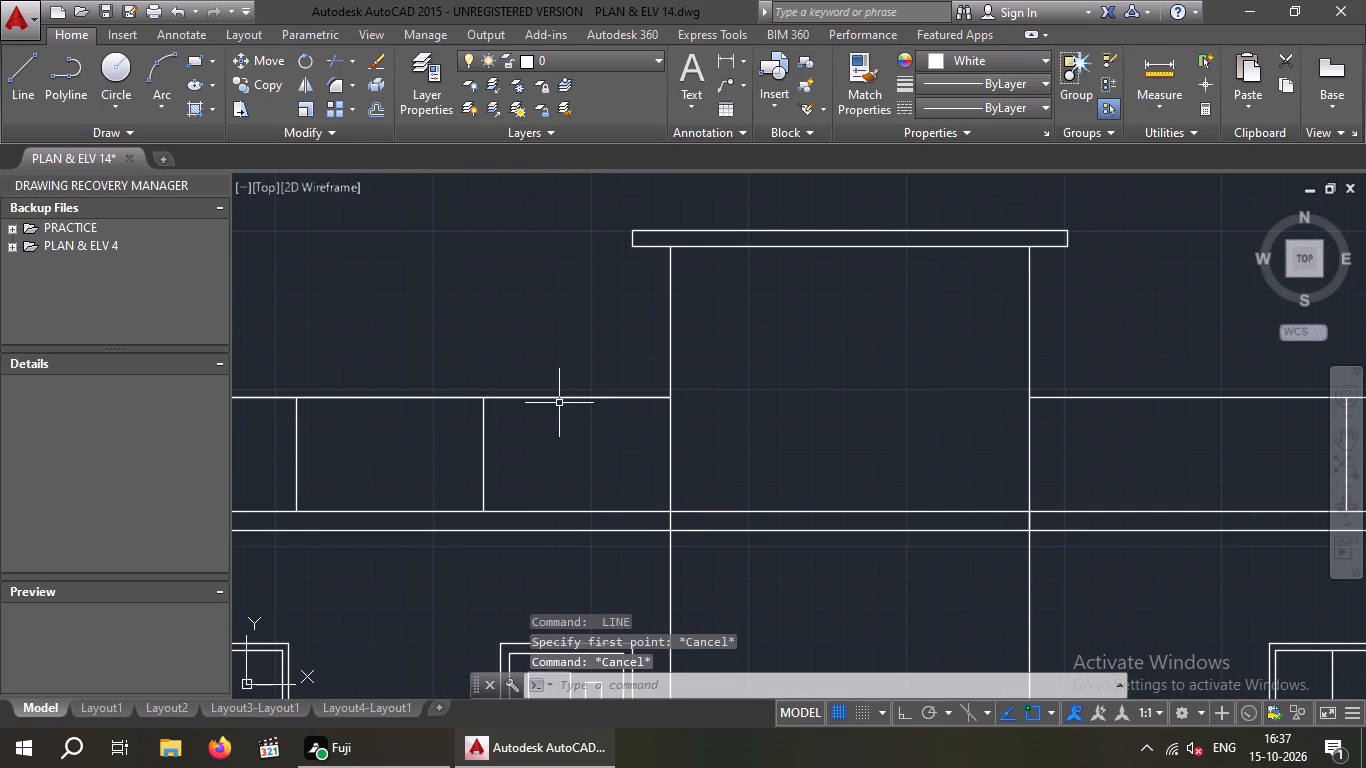
left_click(560, 399)
scroll(560, 402, "down", 3)
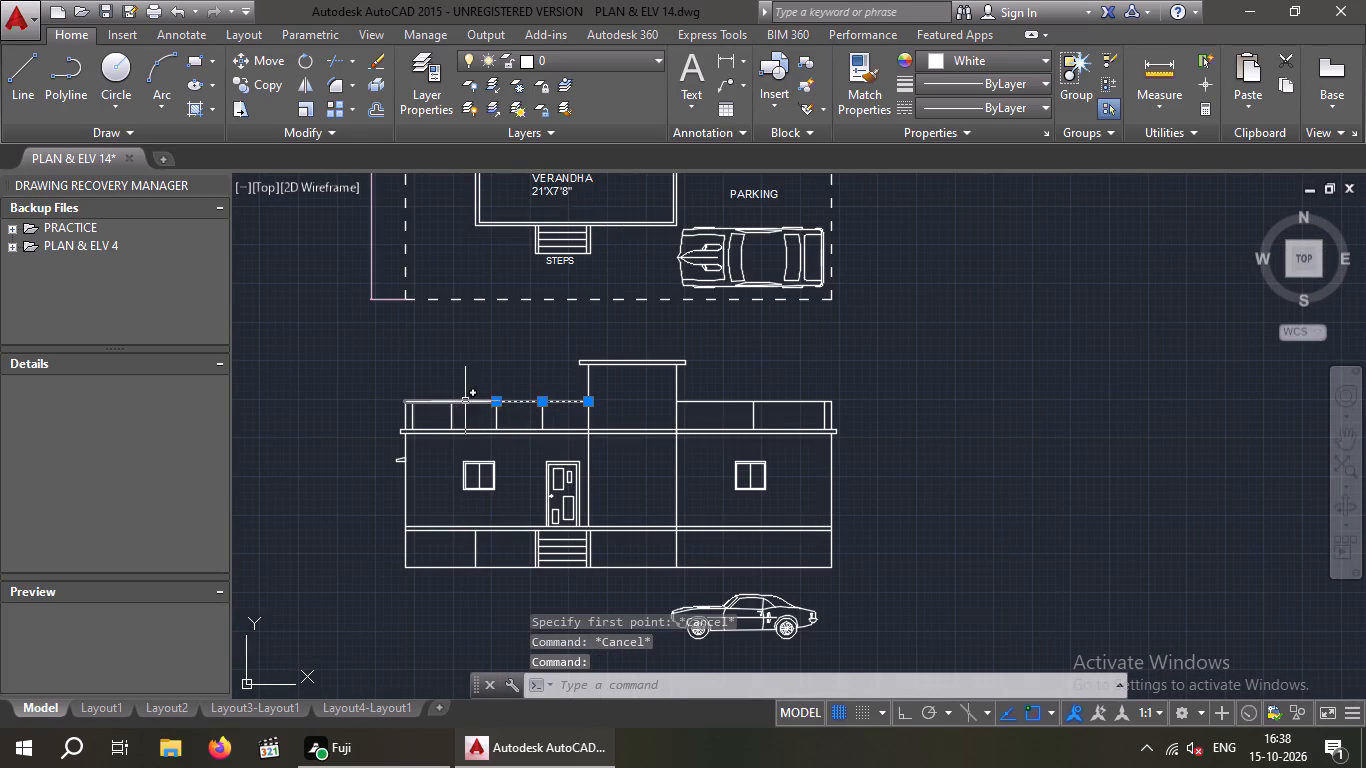
left_click(465, 401)
key("Delete")
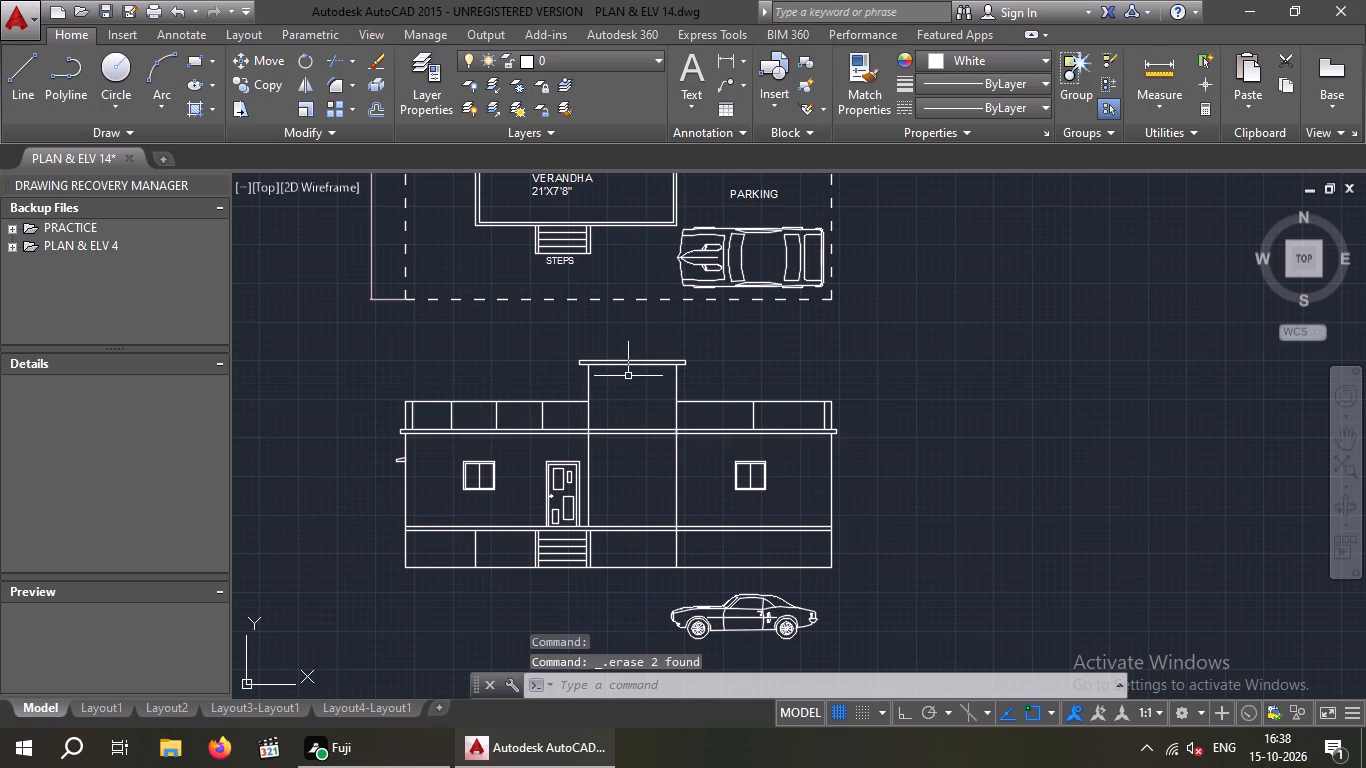
Measure the width of the parapet panel between the tower wall and the nearest divider on the door side.
left_click(720, 61)
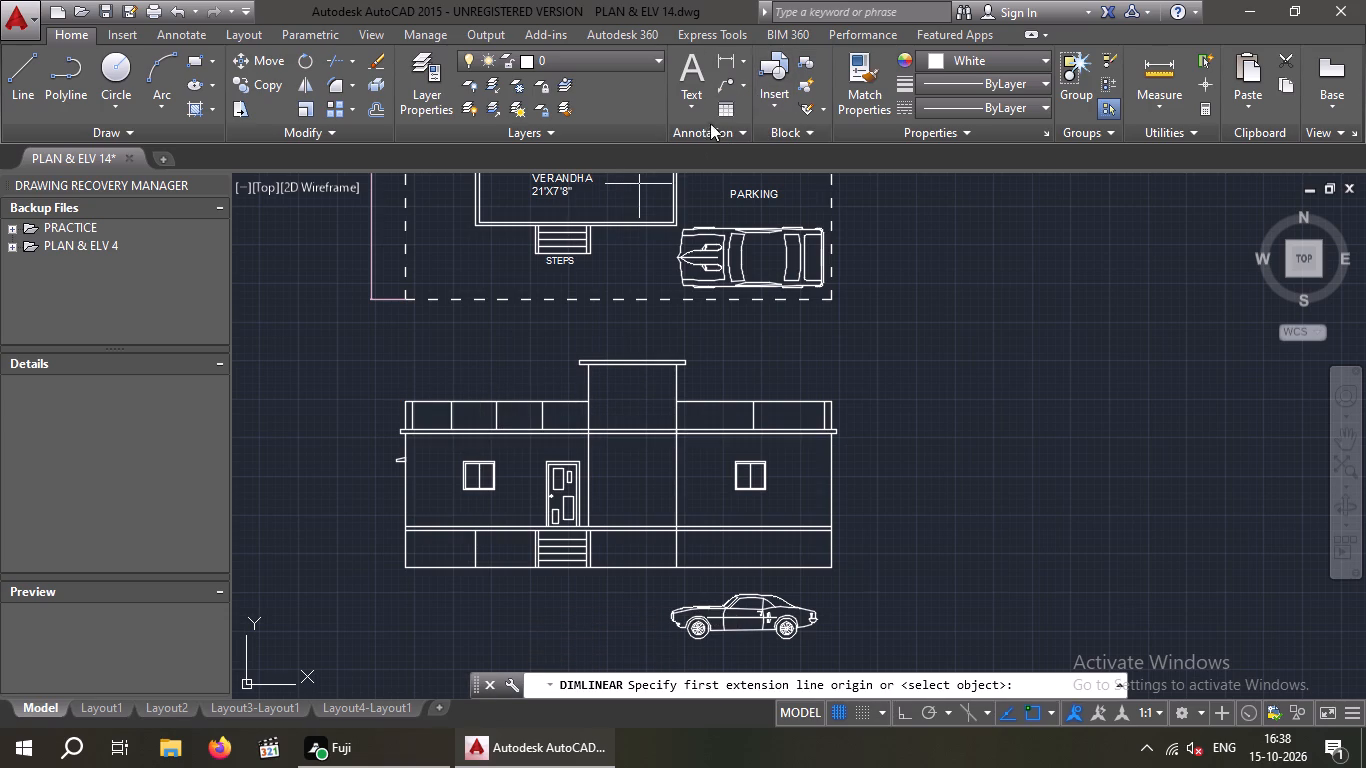
scroll(507, 424, "up", 3)
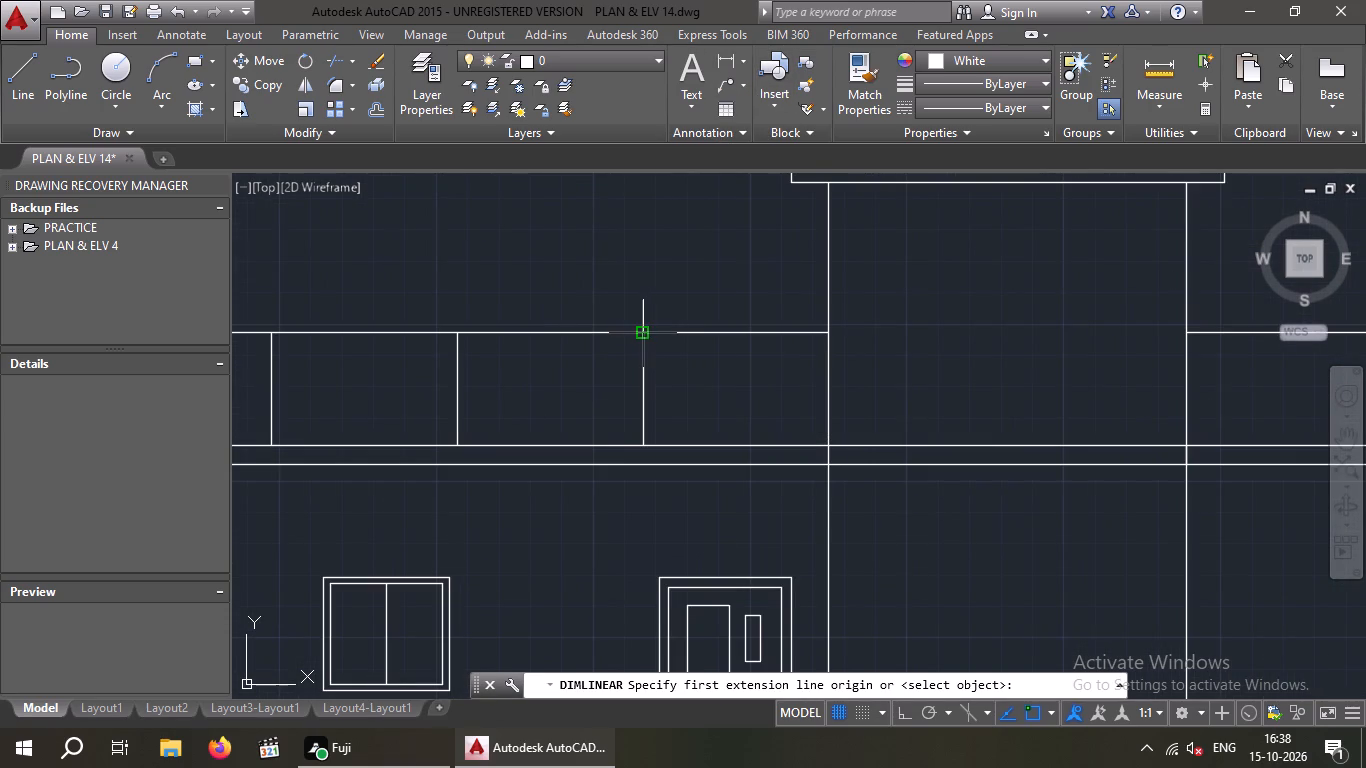
left_click(638, 336)
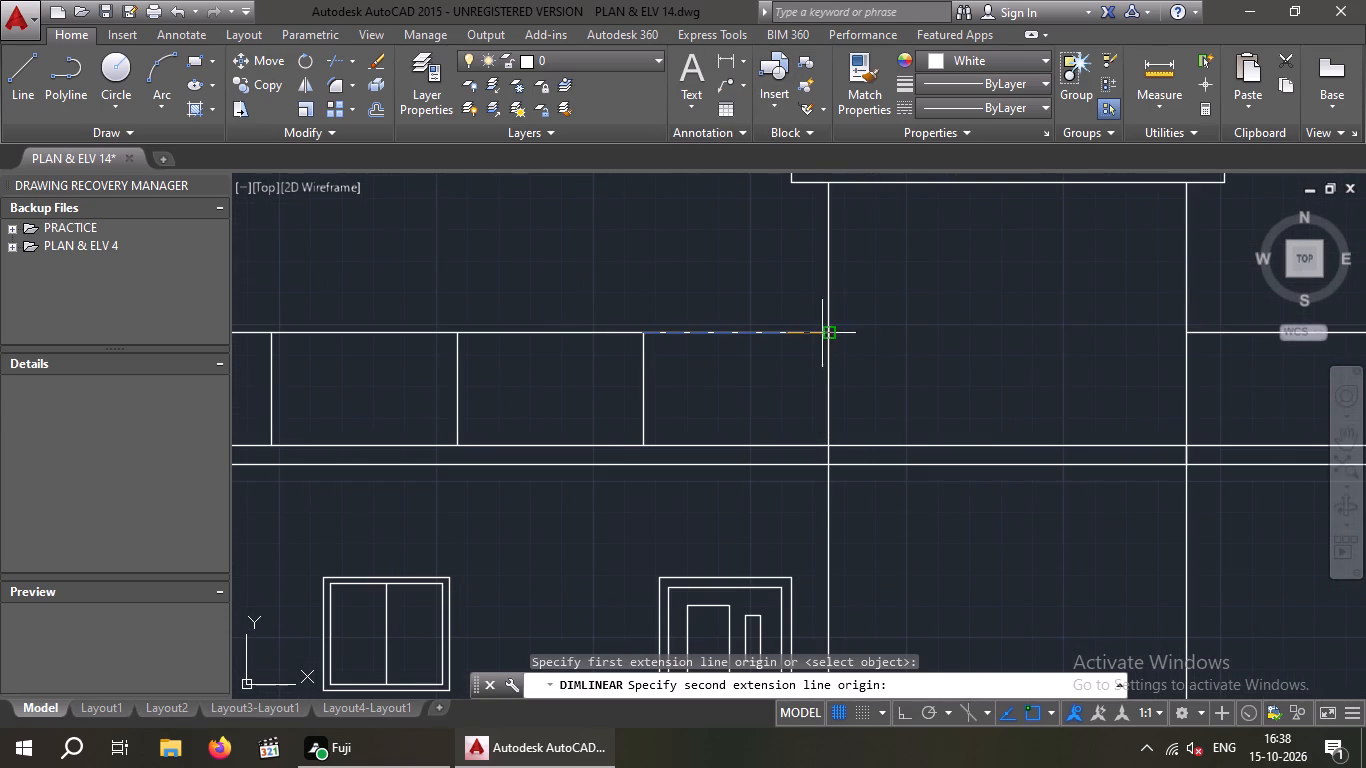
left_click(828, 334)
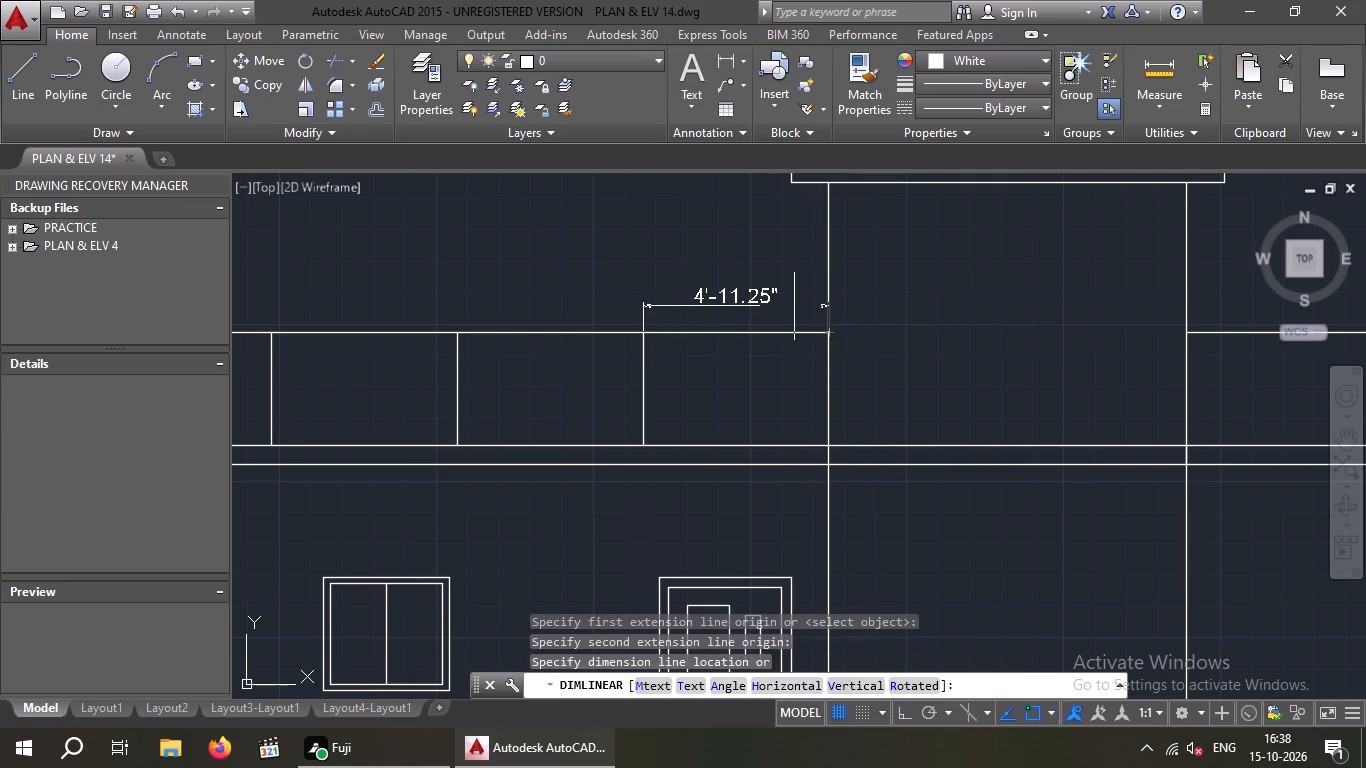
key("Escape")
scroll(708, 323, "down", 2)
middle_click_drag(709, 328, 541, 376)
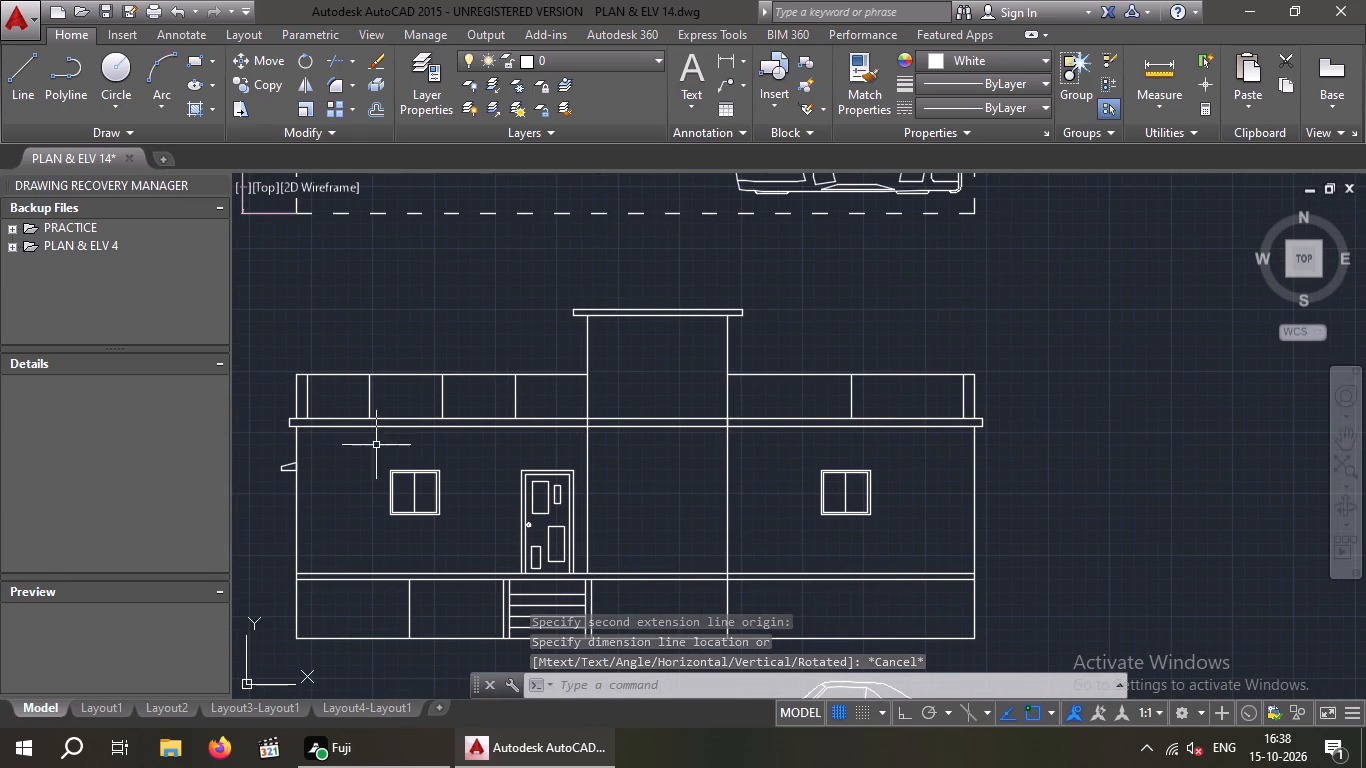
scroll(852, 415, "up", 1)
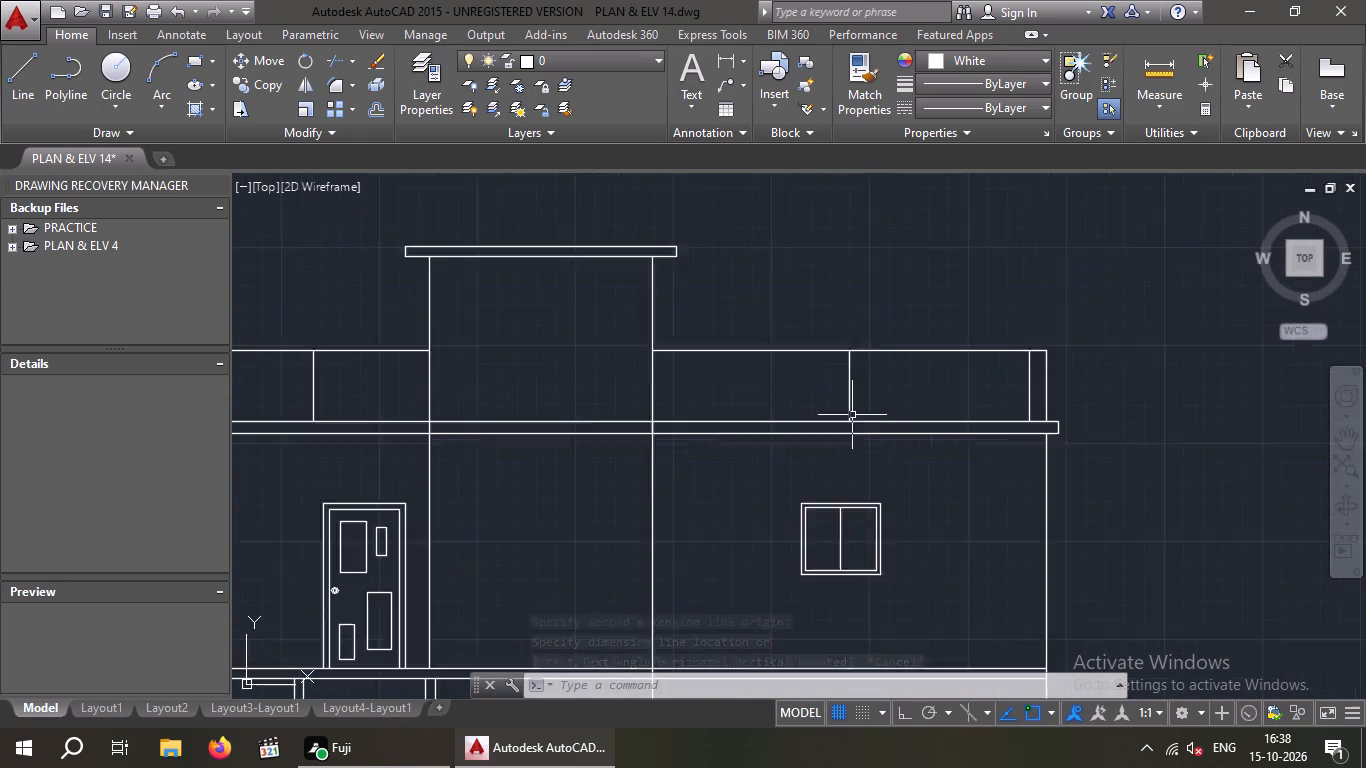
Erase the vertical divider in the middle of the parapet on the tower's side away from the door.
scroll(852, 415, "up", 1)
left_click_drag(903, 361, 771, 388)
left_click(767, 391)
key("Delete")
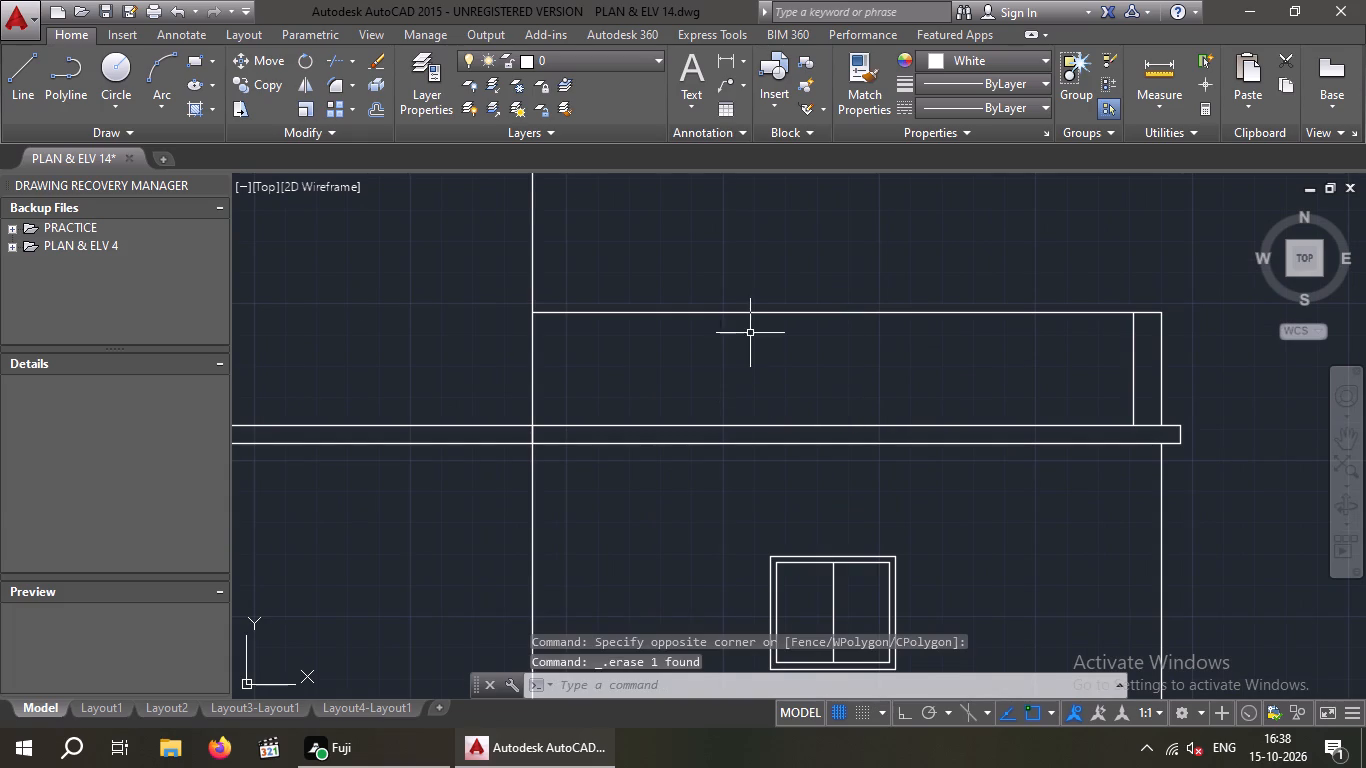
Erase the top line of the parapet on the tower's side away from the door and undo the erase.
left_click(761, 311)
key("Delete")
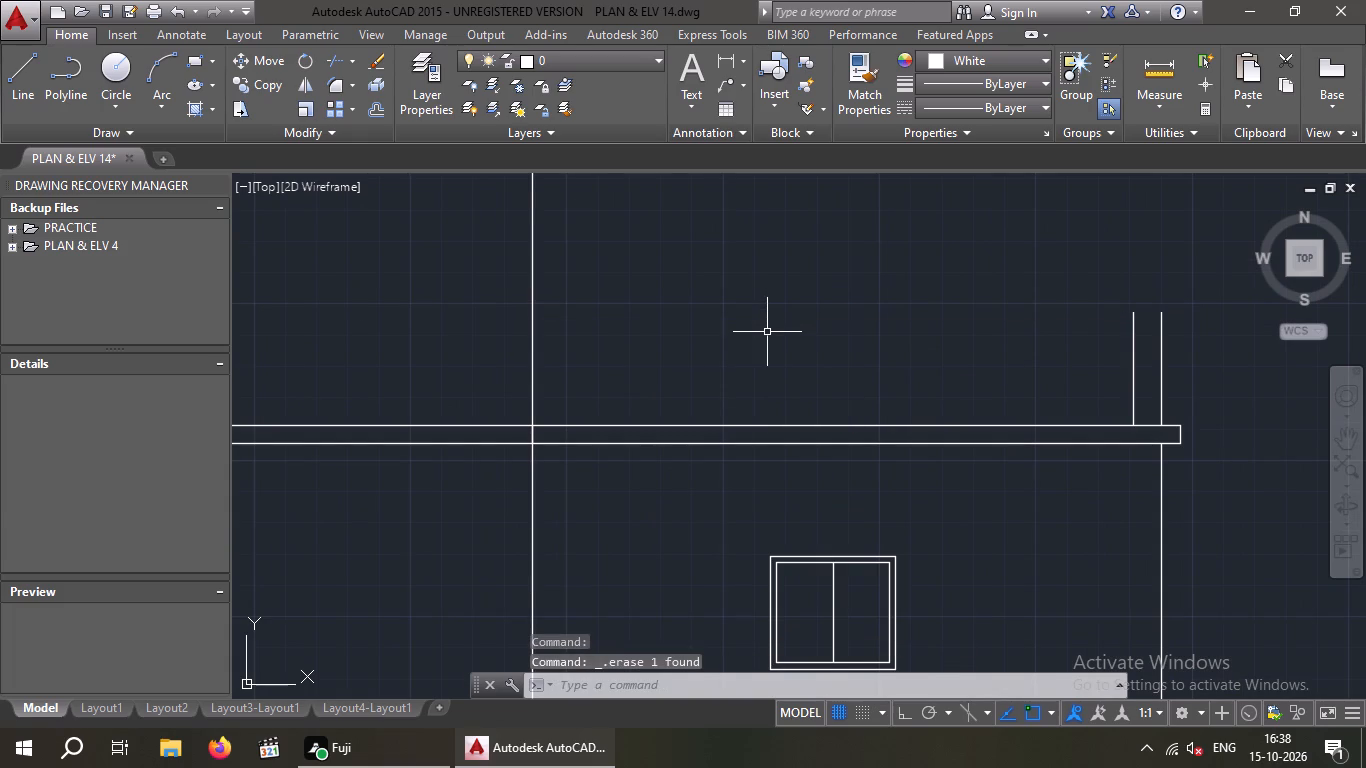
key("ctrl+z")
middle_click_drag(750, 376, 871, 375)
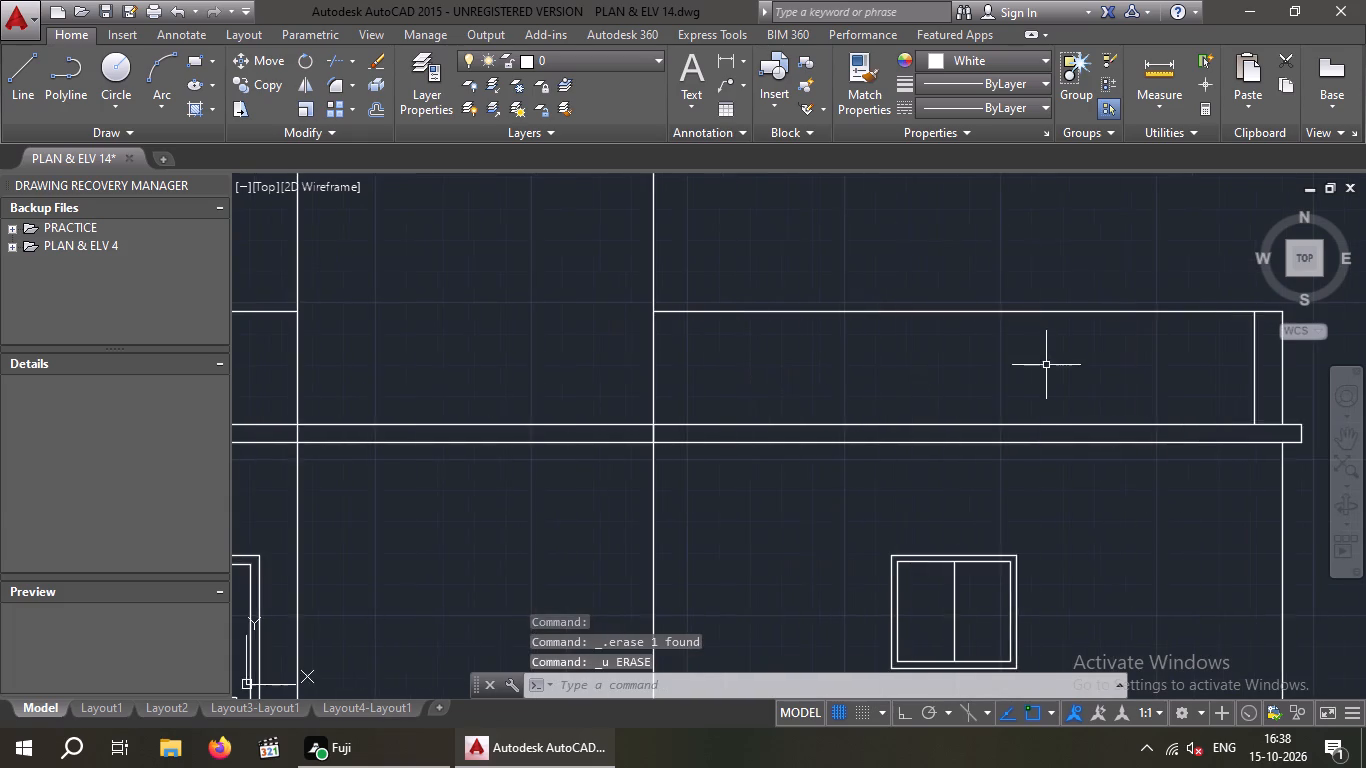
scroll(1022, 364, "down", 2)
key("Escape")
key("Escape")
Offset the door-side parapet divider nearest the outer corner post by 4.5" to both sides.
scroll(537, 377, "up", 2)
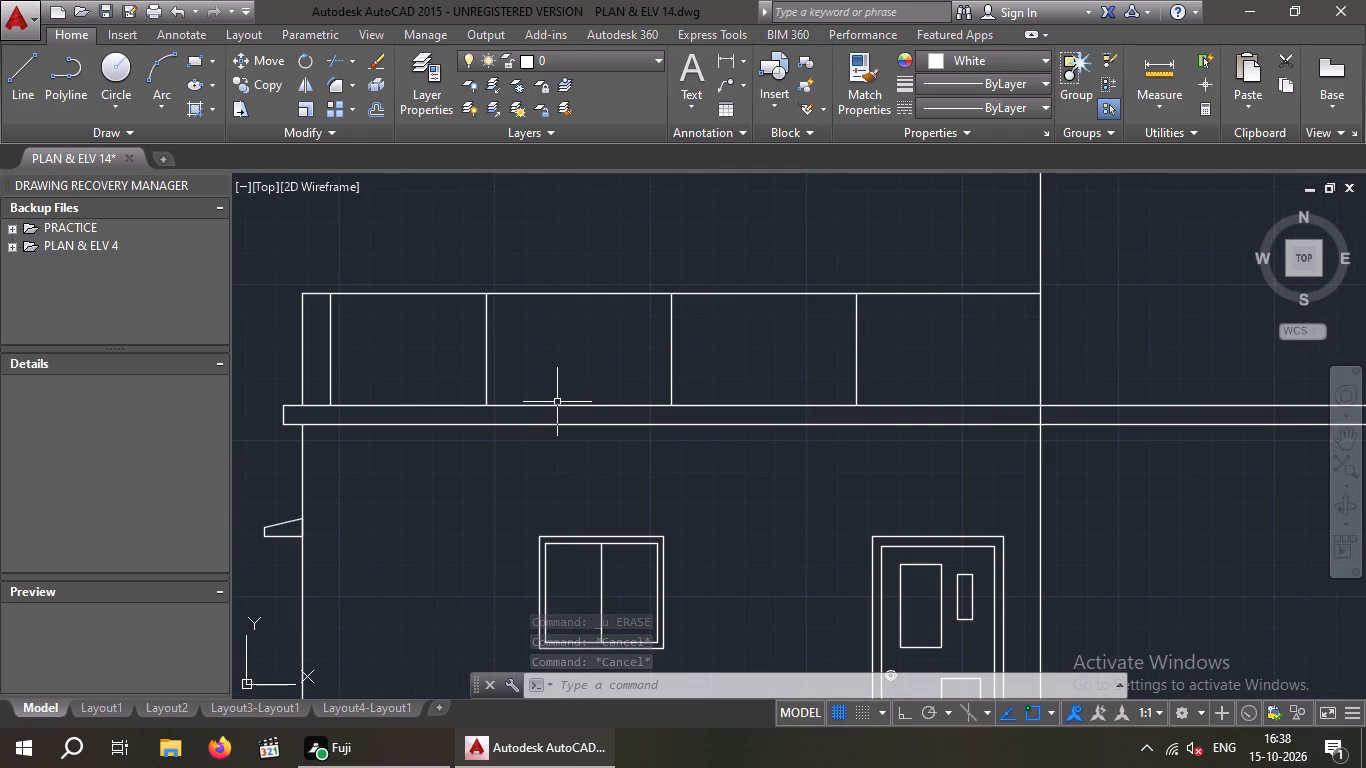
key("o")
key("Return")
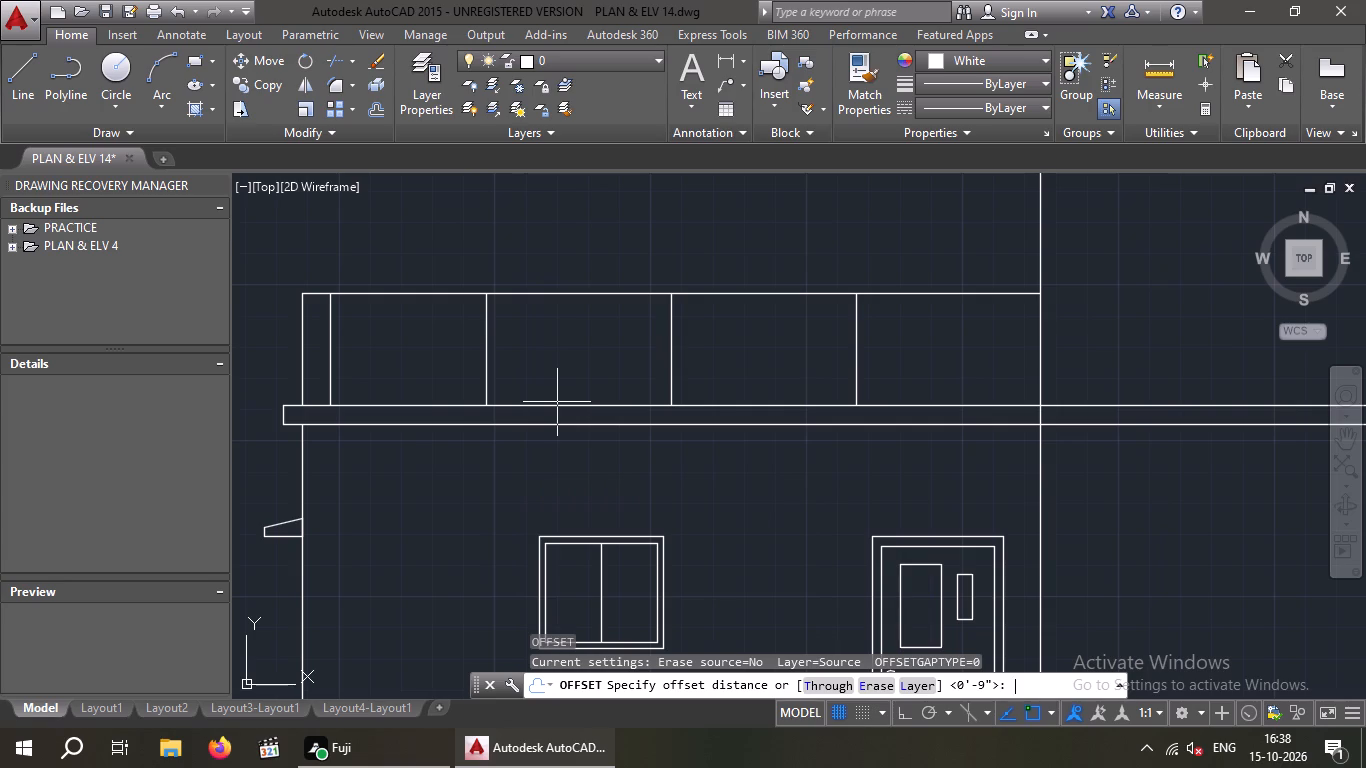
key("4")
type(".5\"")
key("Return")
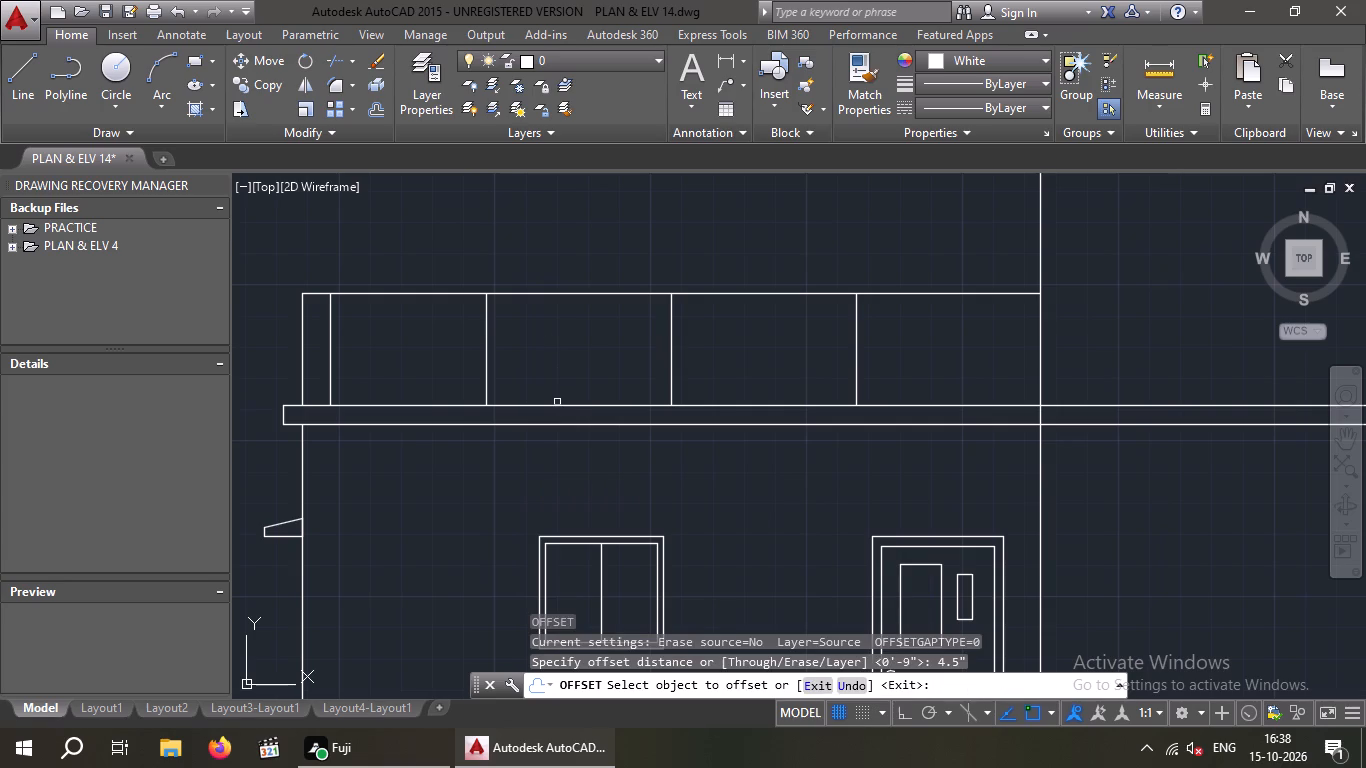
left_click(486, 340)
left_click(503, 343)
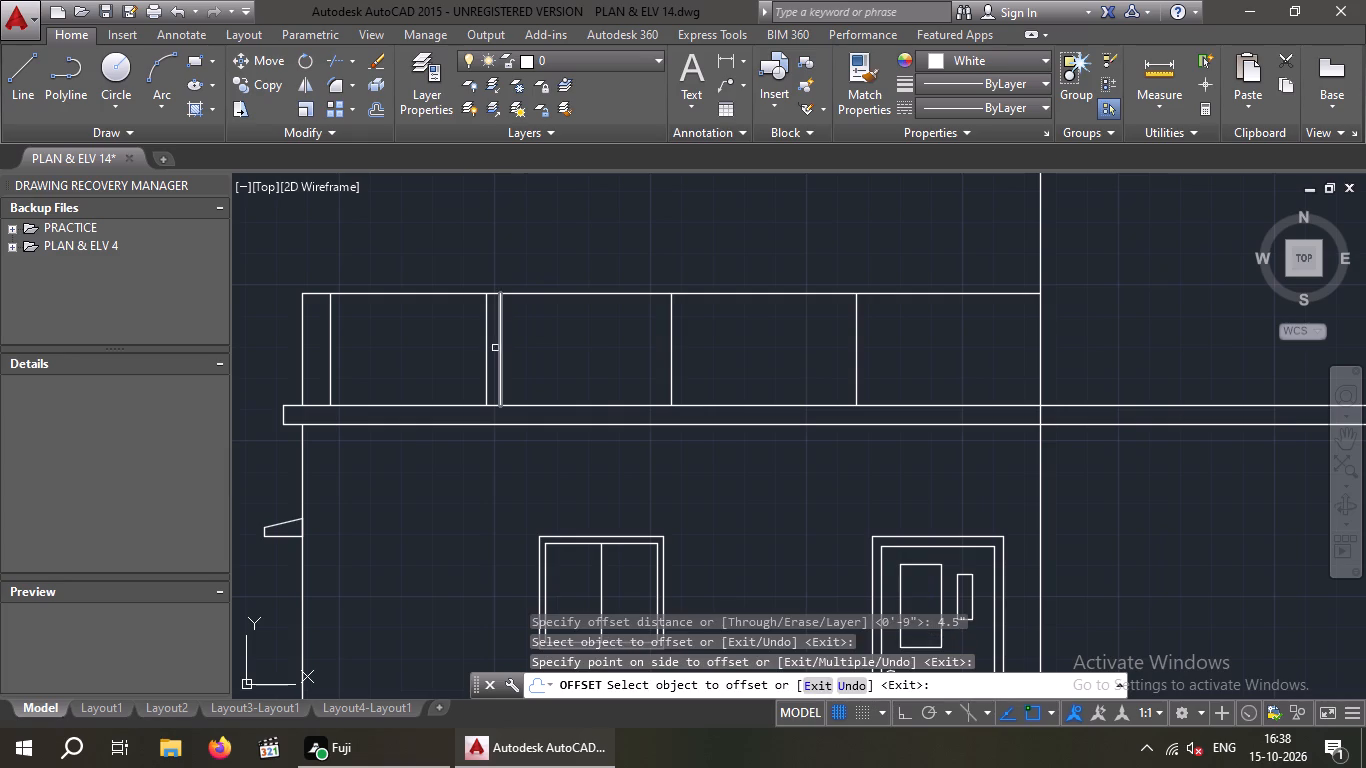
left_click(485, 350)
left_click(469, 355)
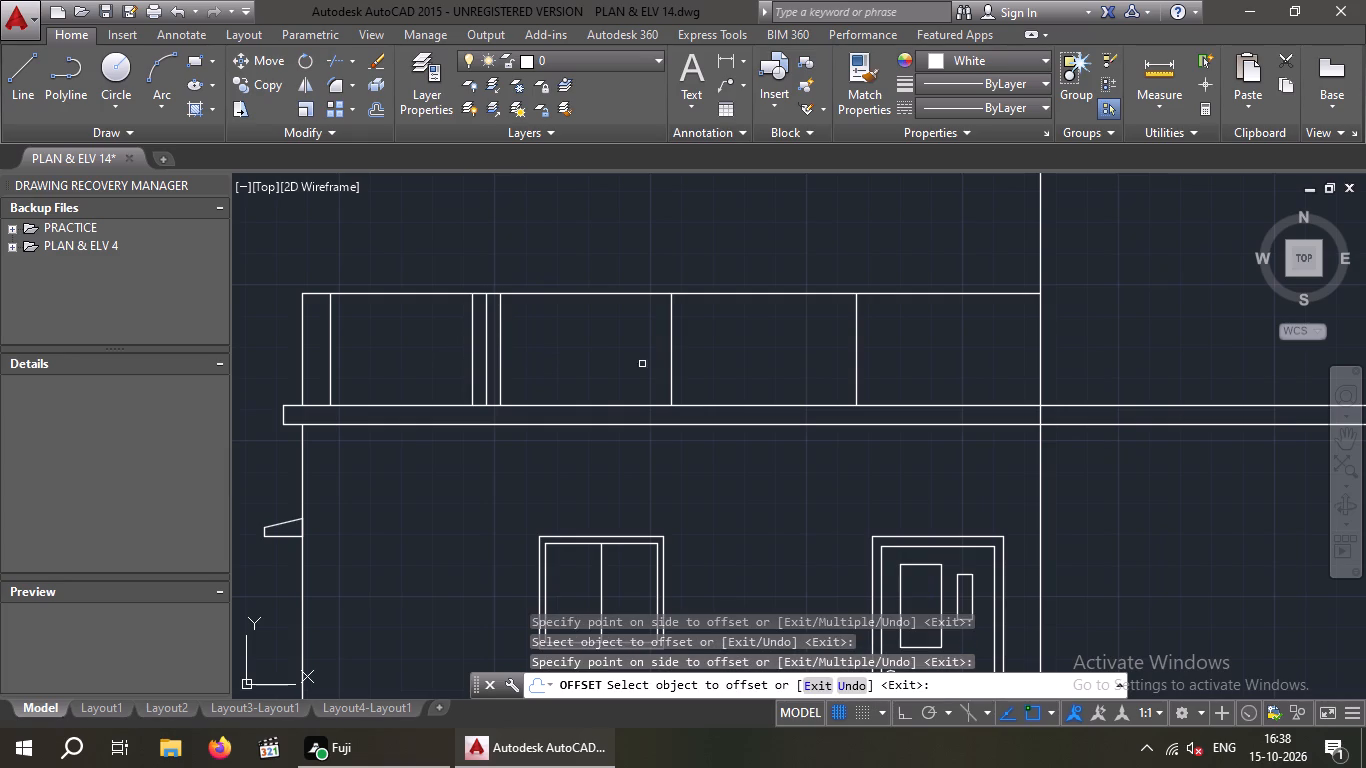
Offset the other two door-side parapet dividers by 4.5" to both sides.
left_click(671, 355)
left_click(754, 370)
left_click_drag(671, 368, 660, 368)
left_click(624, 370)
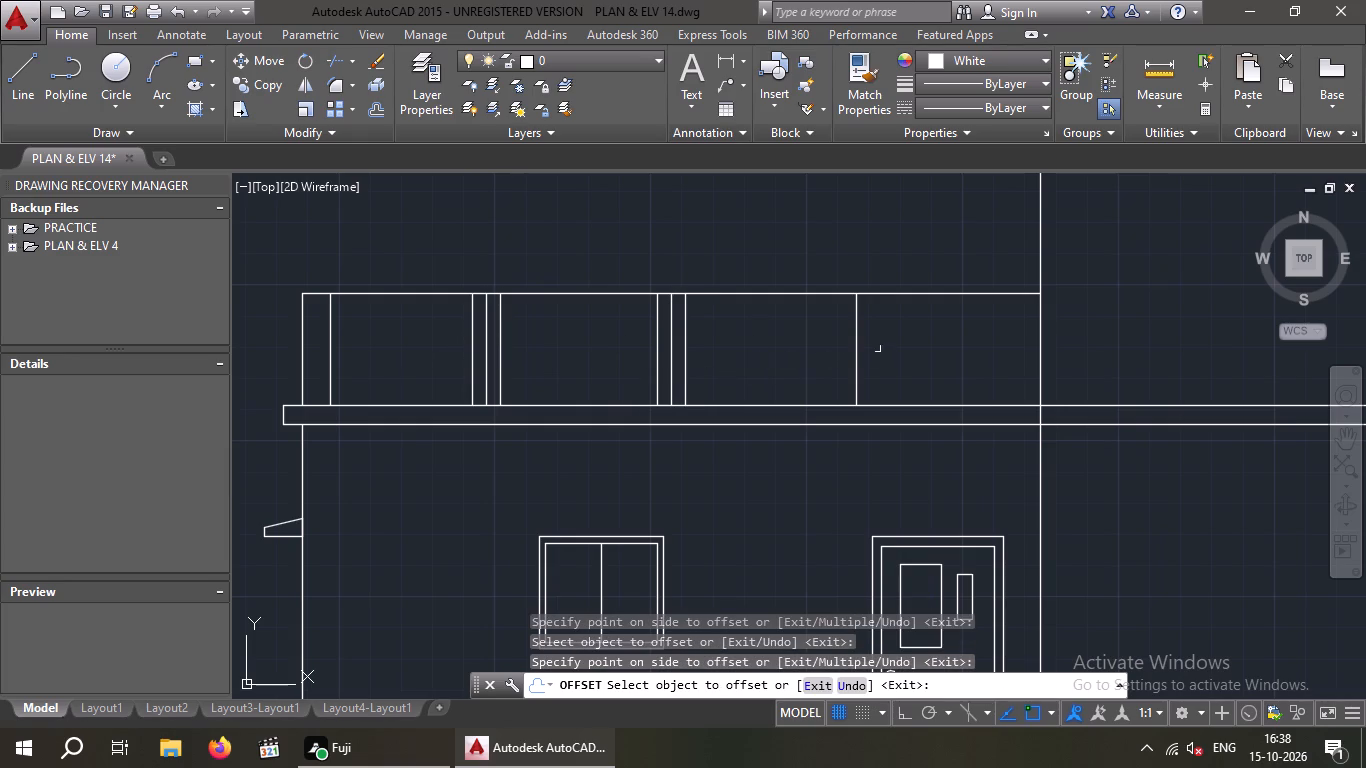
left_click(858, 358)
left_click(907, 356)
left_click_drag(856, 358, 836, 357)
left_click(799, 365)
key("Escape")
key("Escape")
Erase the three original centre lines between the offset pairs on the door-side parapet.
left_click(485, 359)
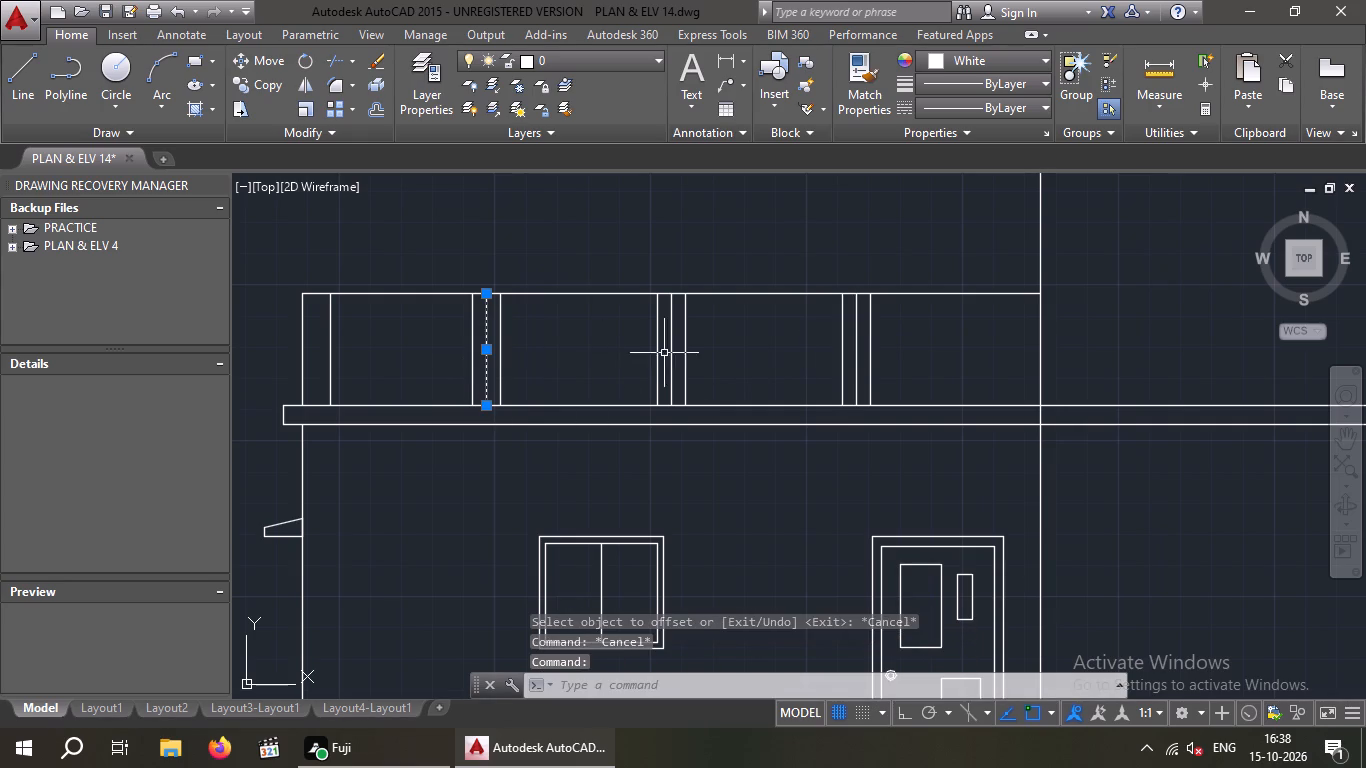
left_click(669, 346)
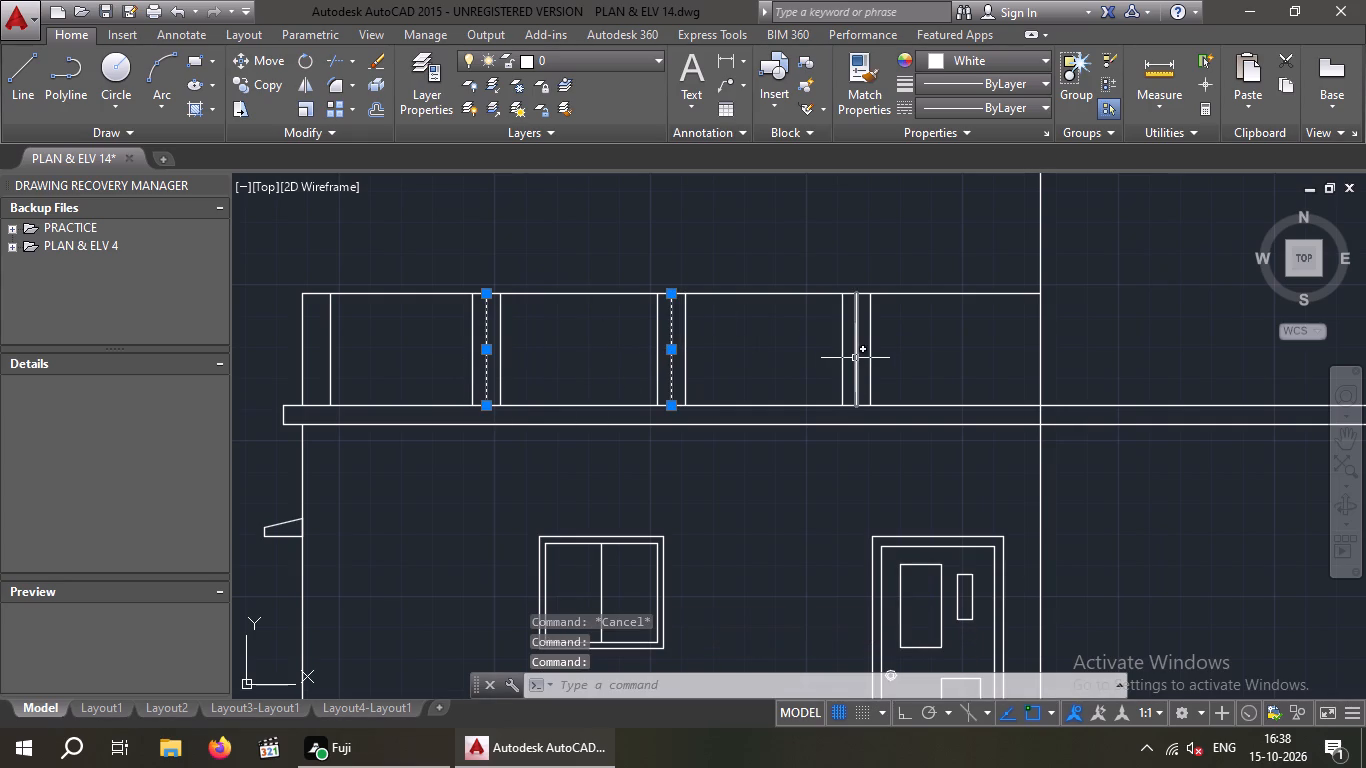
left_click(855, 358)
key("Delete")
Measure the clear width between the outer corner post and the nearest divider post on the door-side parapet.
scroll(804, 400, "down", 2)
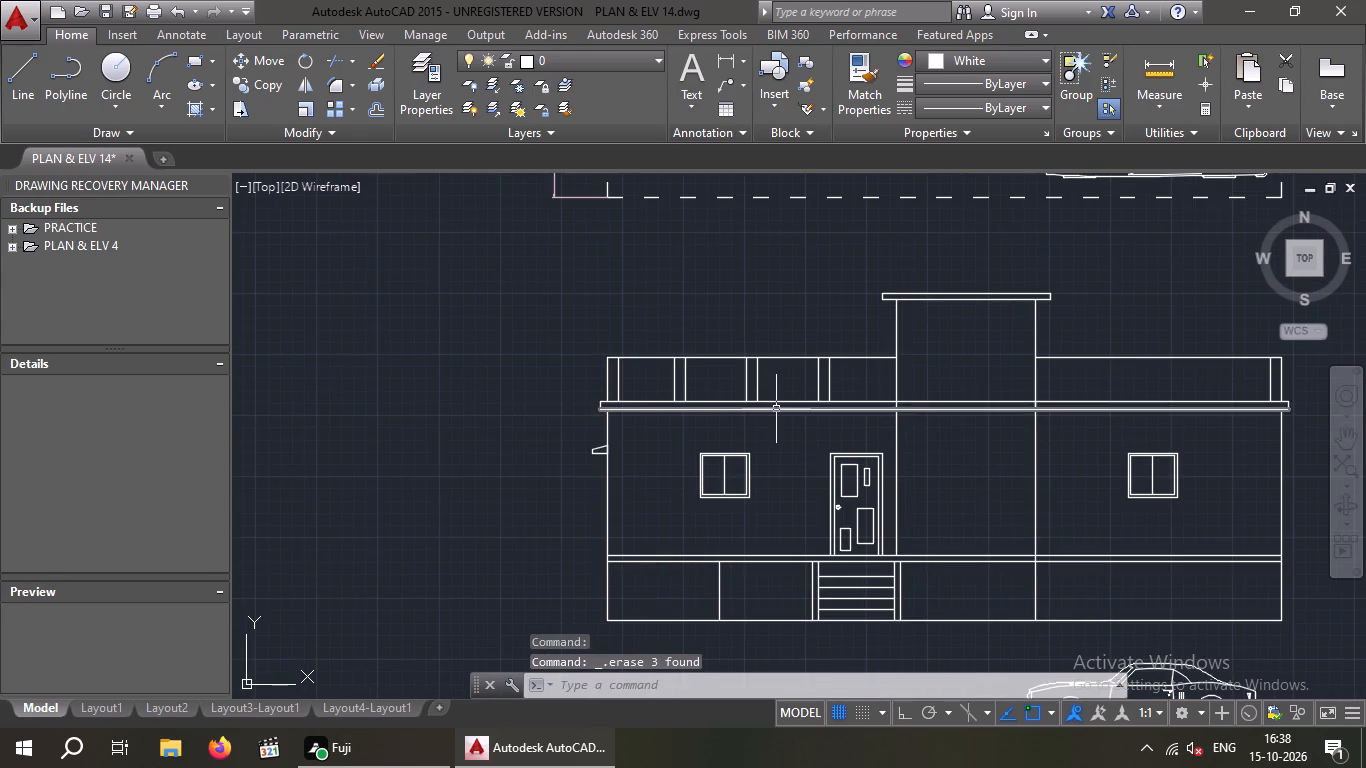
middle_click_drag(776, 409, 698, 427)
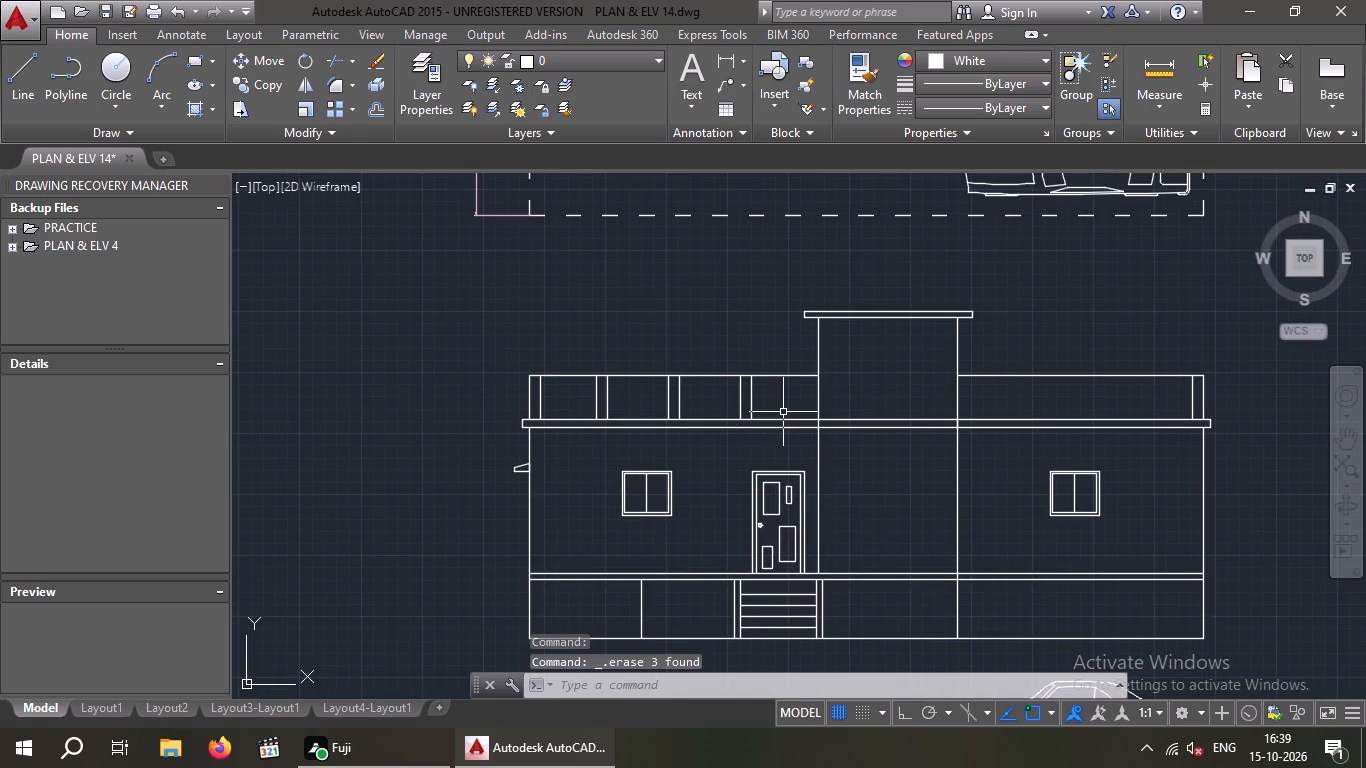
middle_click_drag(783, 413, 721, 437)
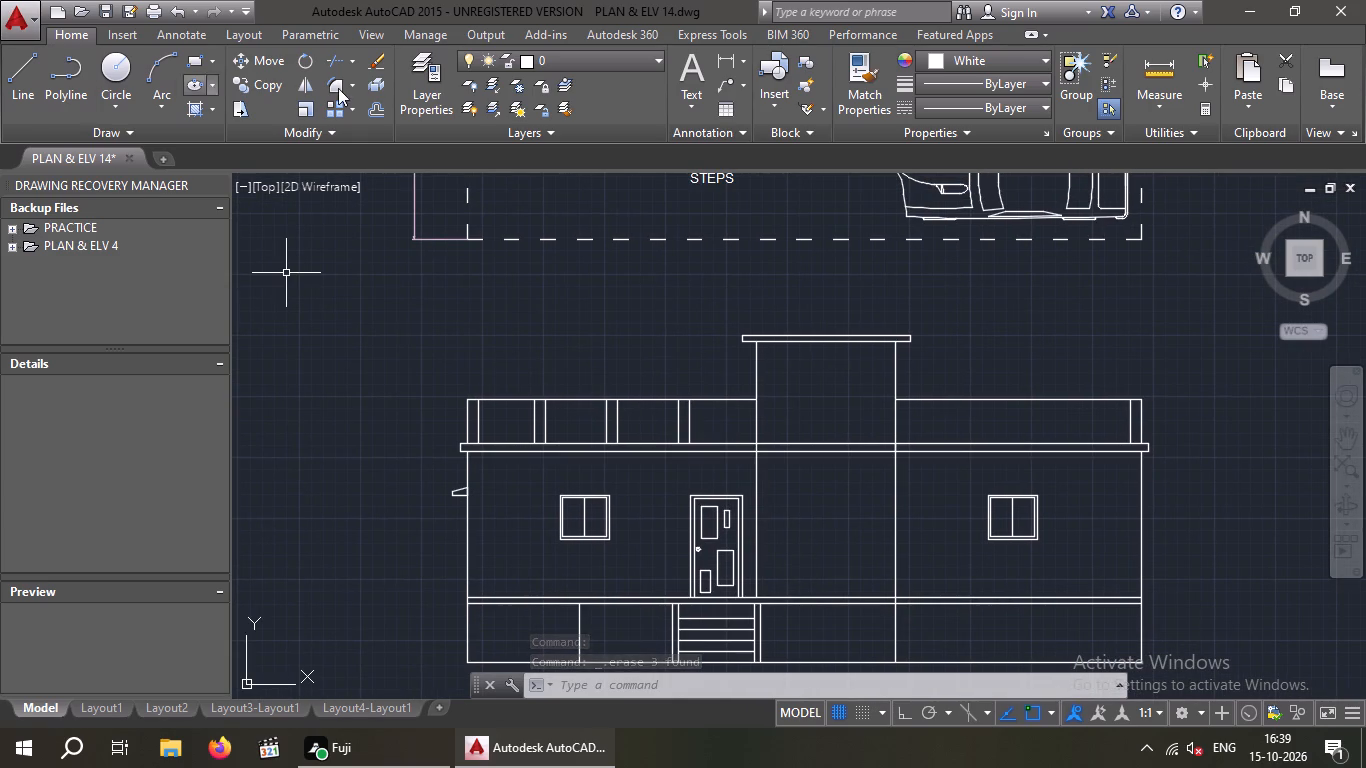
left_click(728, 64)
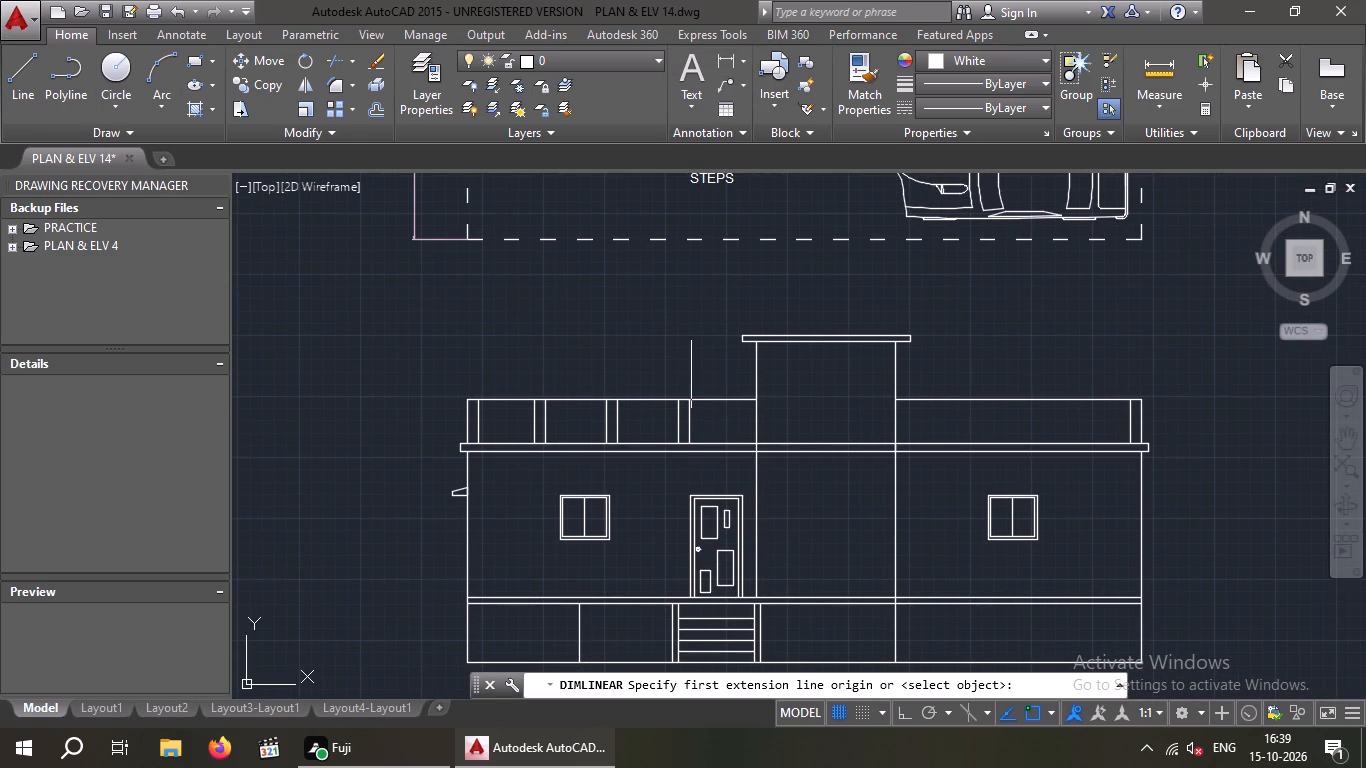
scroll(459, 398, "up", 2)
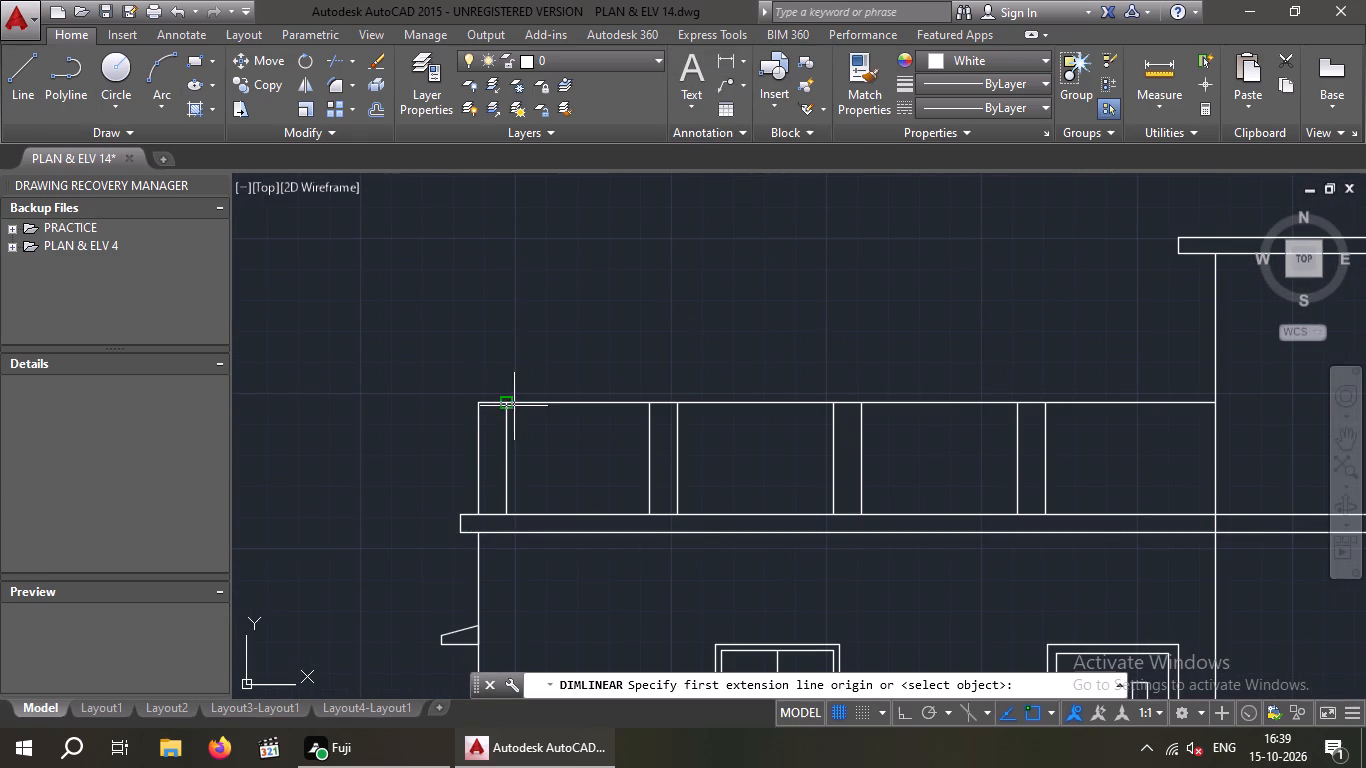
left_click(504, 403)
left_click(651, 403)
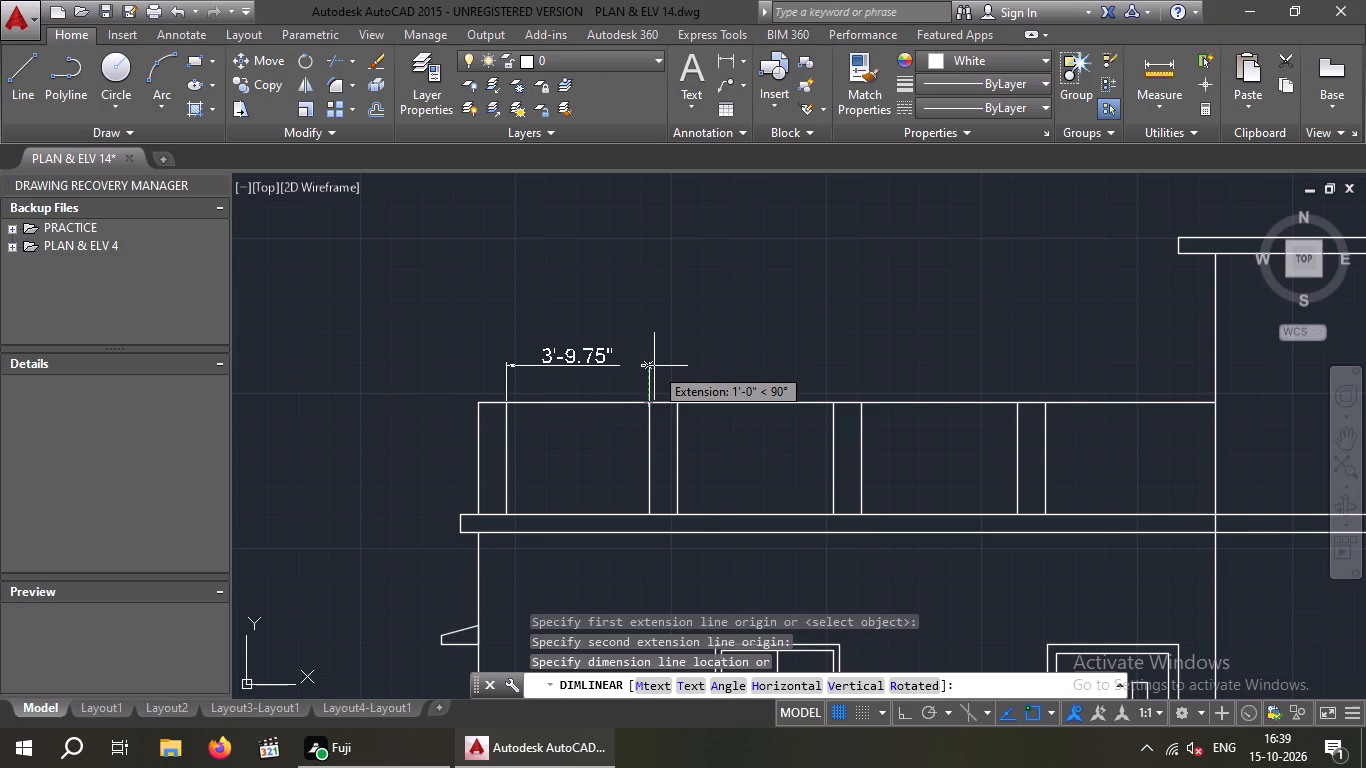
key("Escape")
scroll(650, 366, "down", 2)
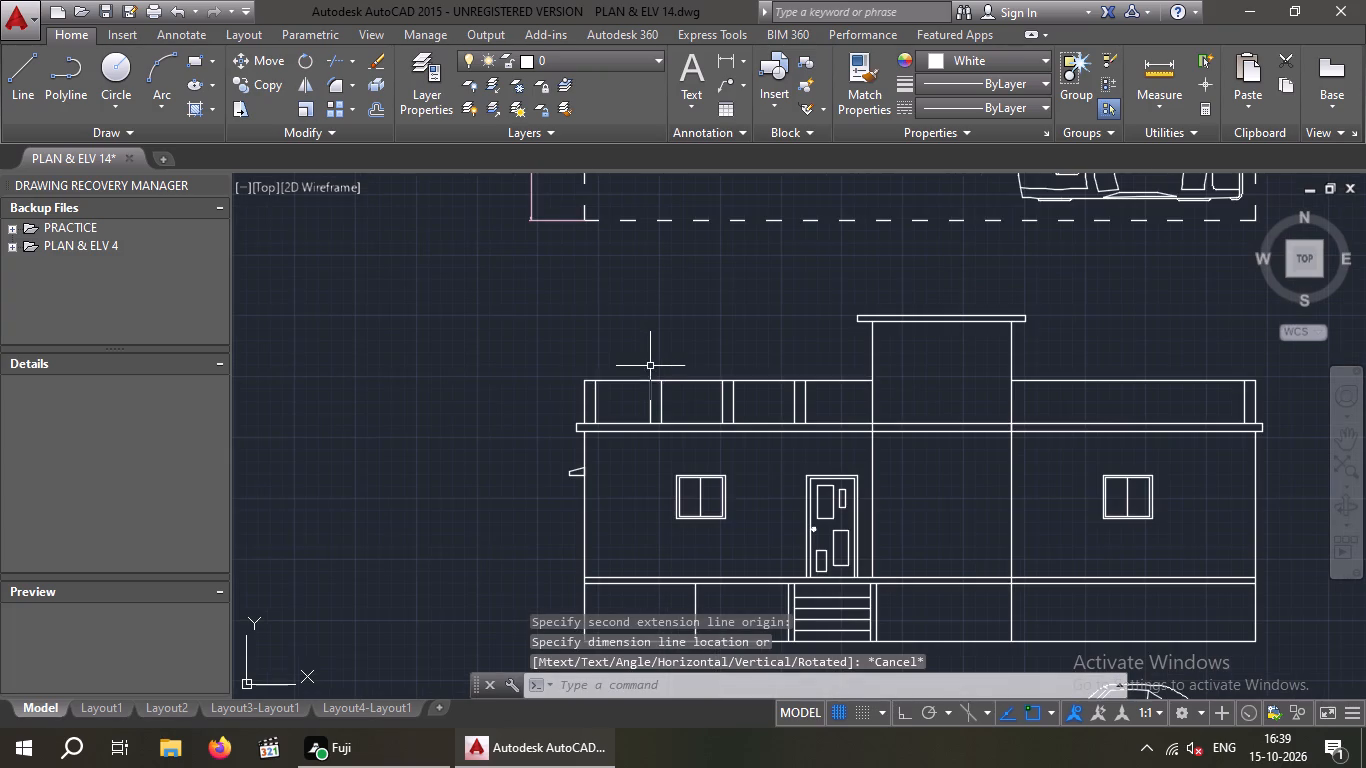
Array the six door-side divider lines as a path array along the top edge of the lower roof slab.
middle_click_drag(671, 377, 267, 460)
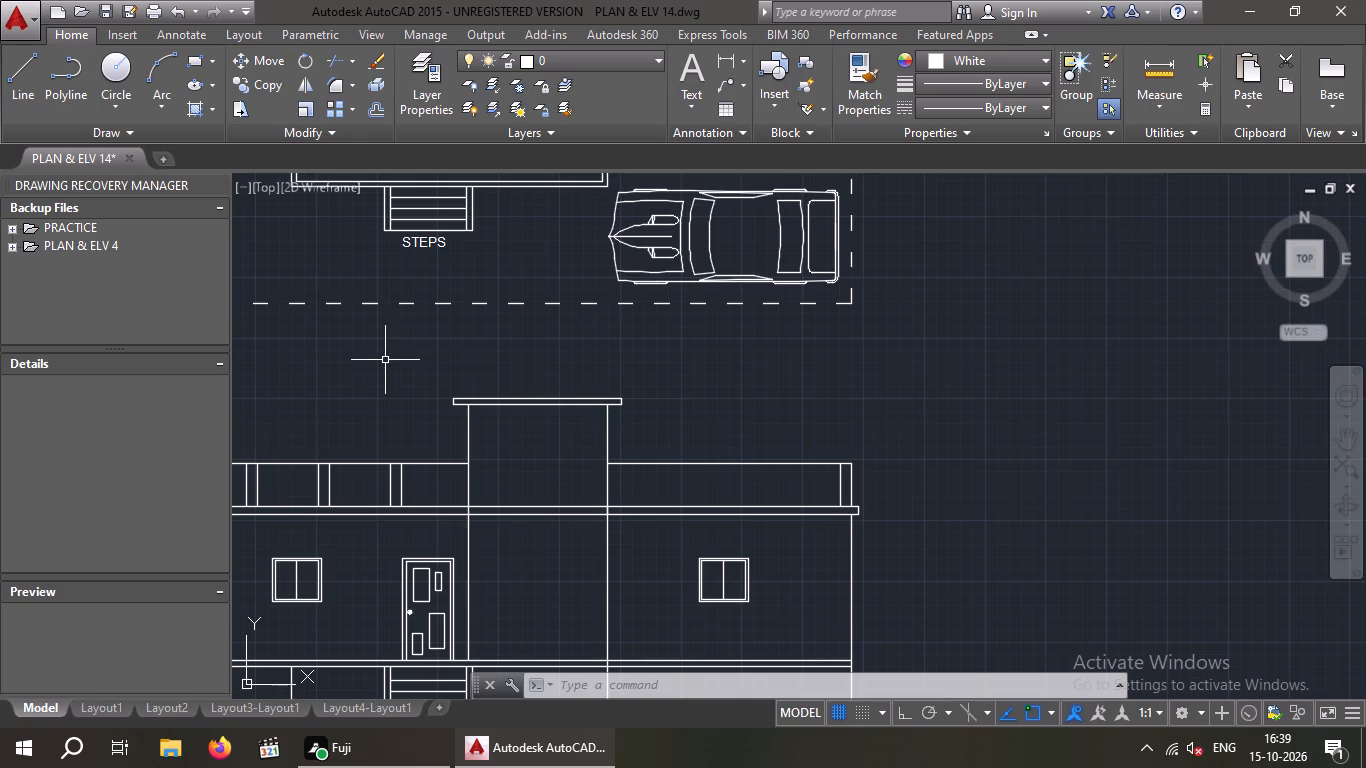
middle_click_drag(385, 360, 530, 332)
scroll(442, 453, "up", 1)
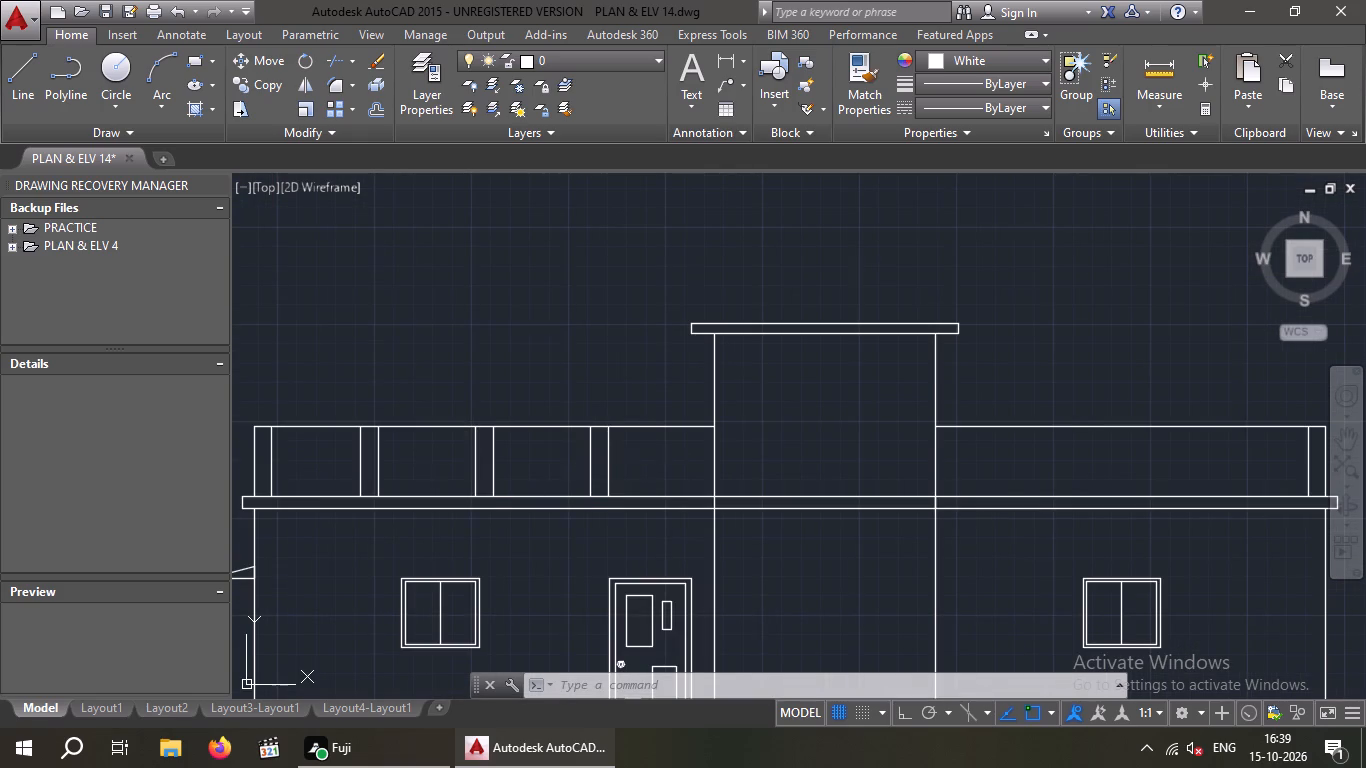
left_click_drag(651, 453, 524, 476)
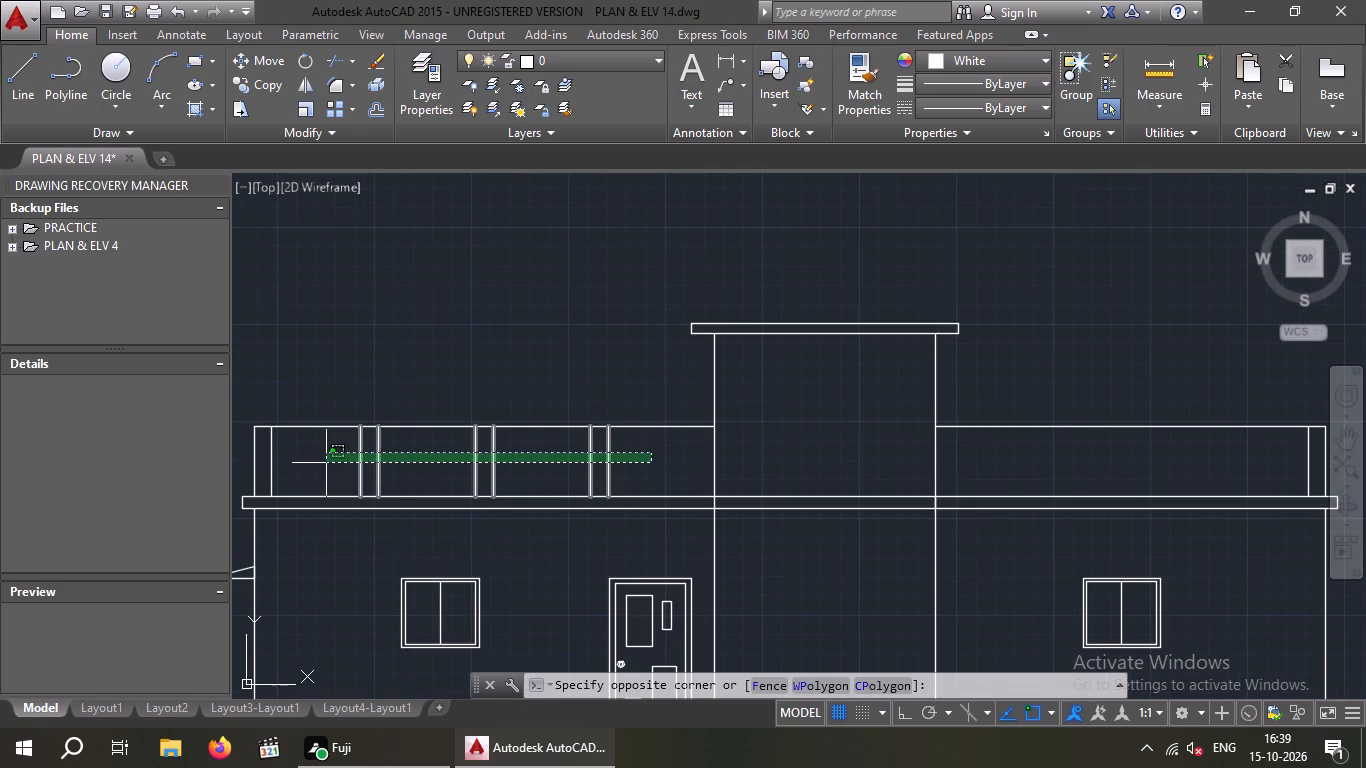
left_click(326, 463)
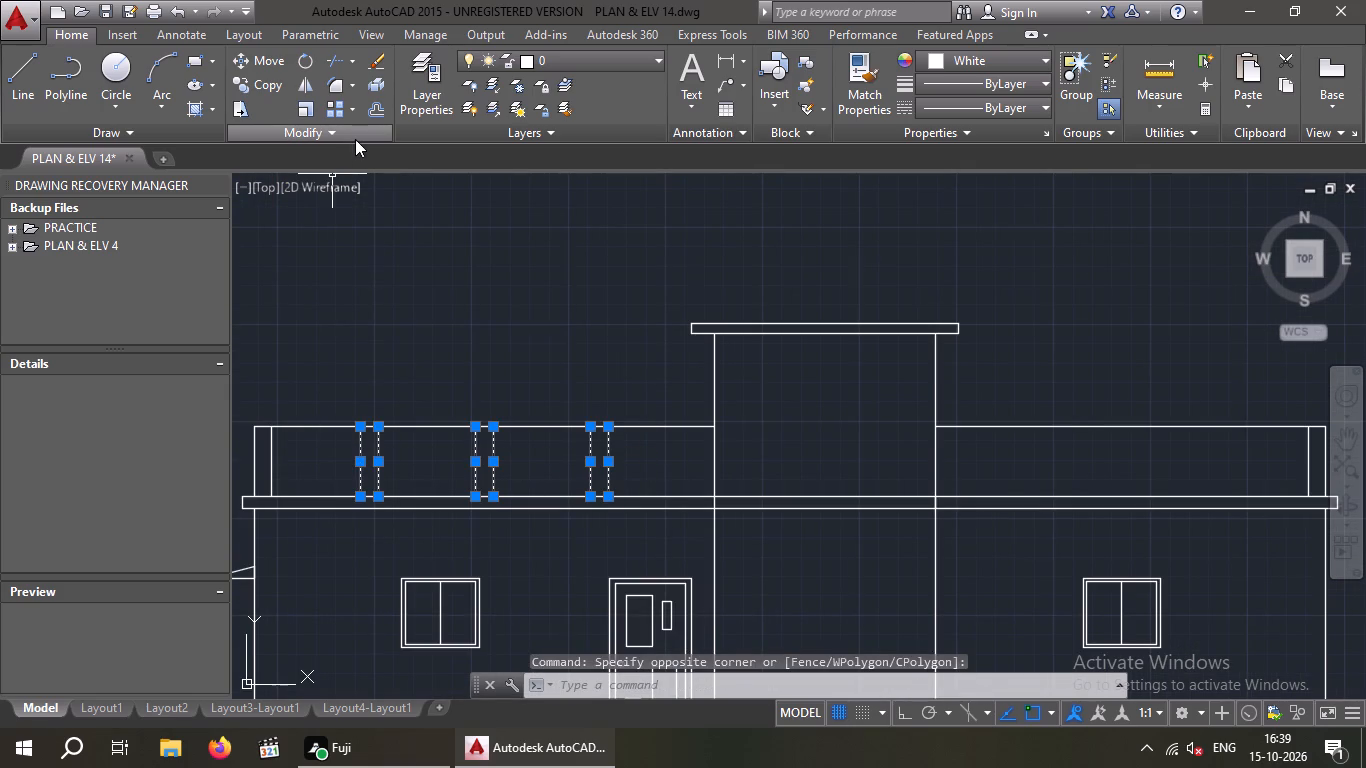
type("AR")
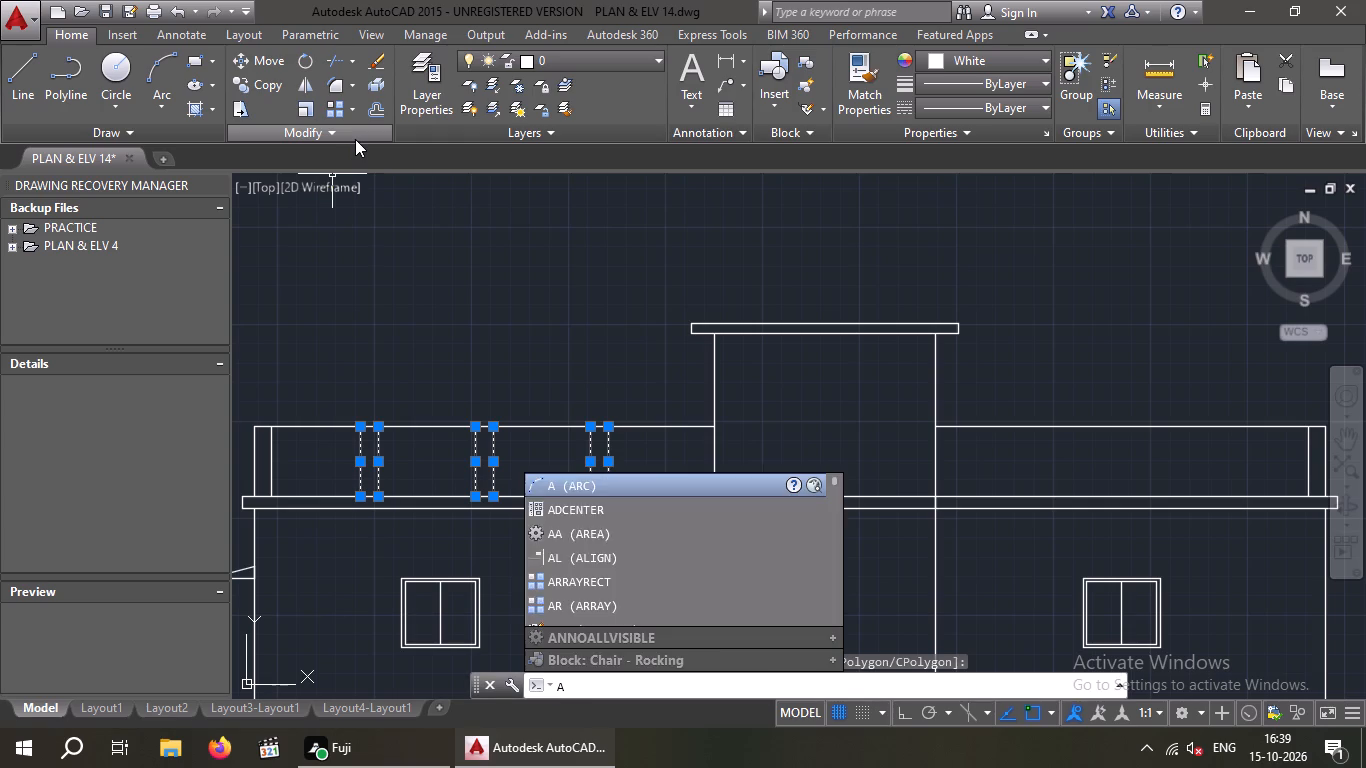
left_click(582, 486)
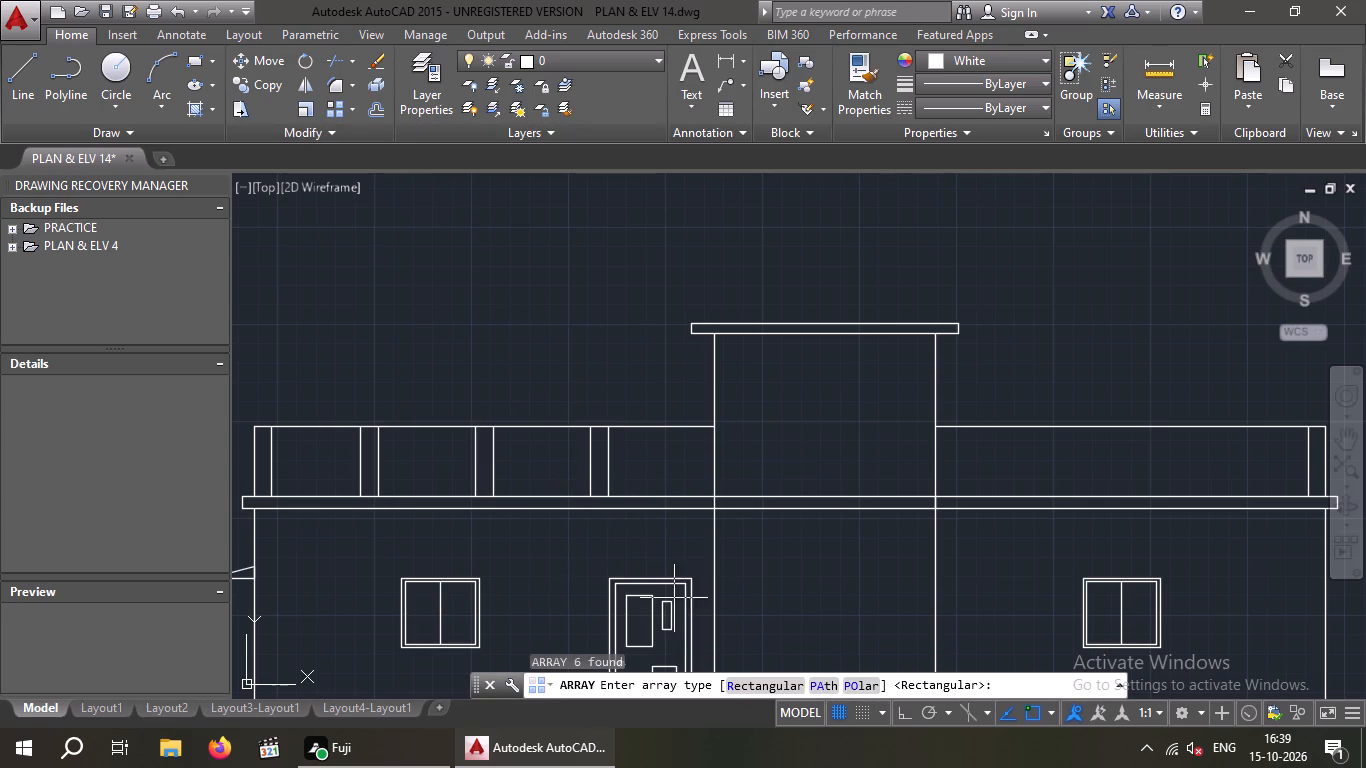
left_click(825, 685)
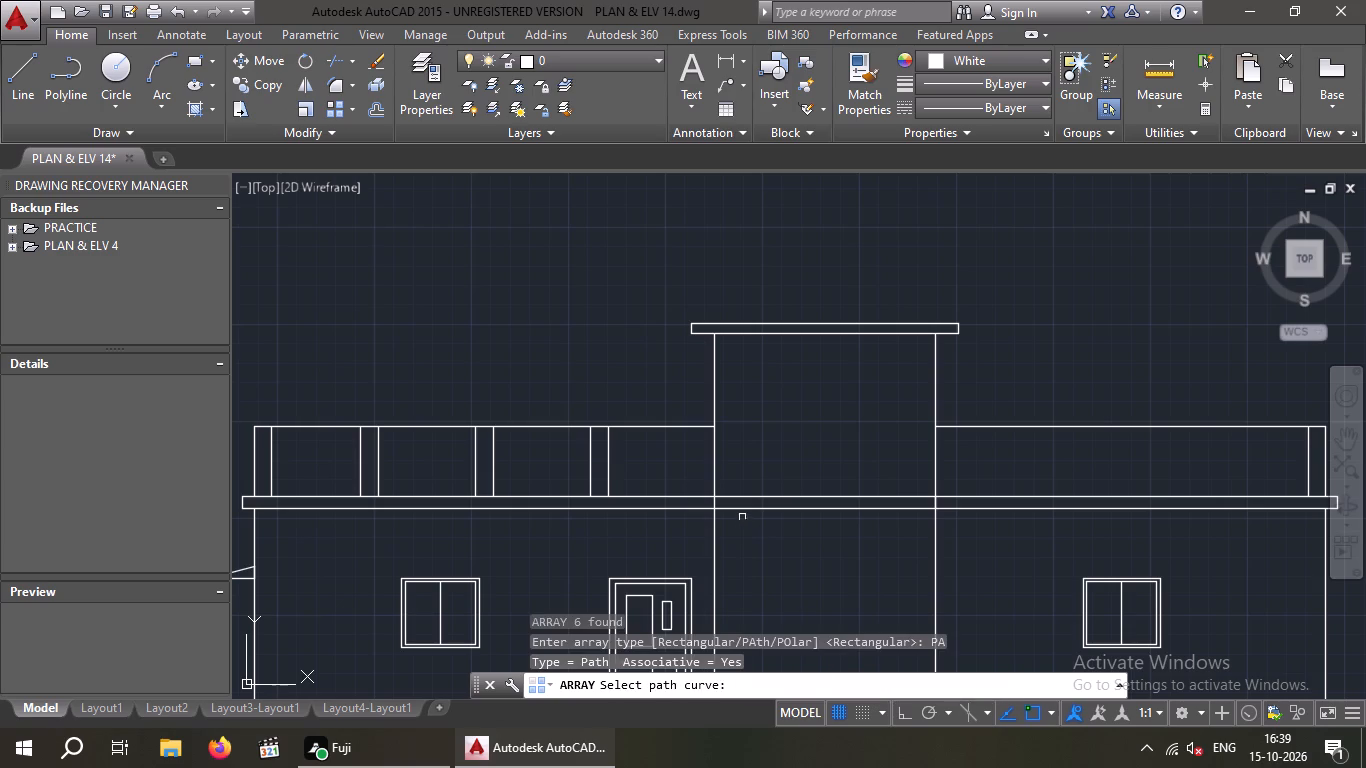
left_click(744, 495)
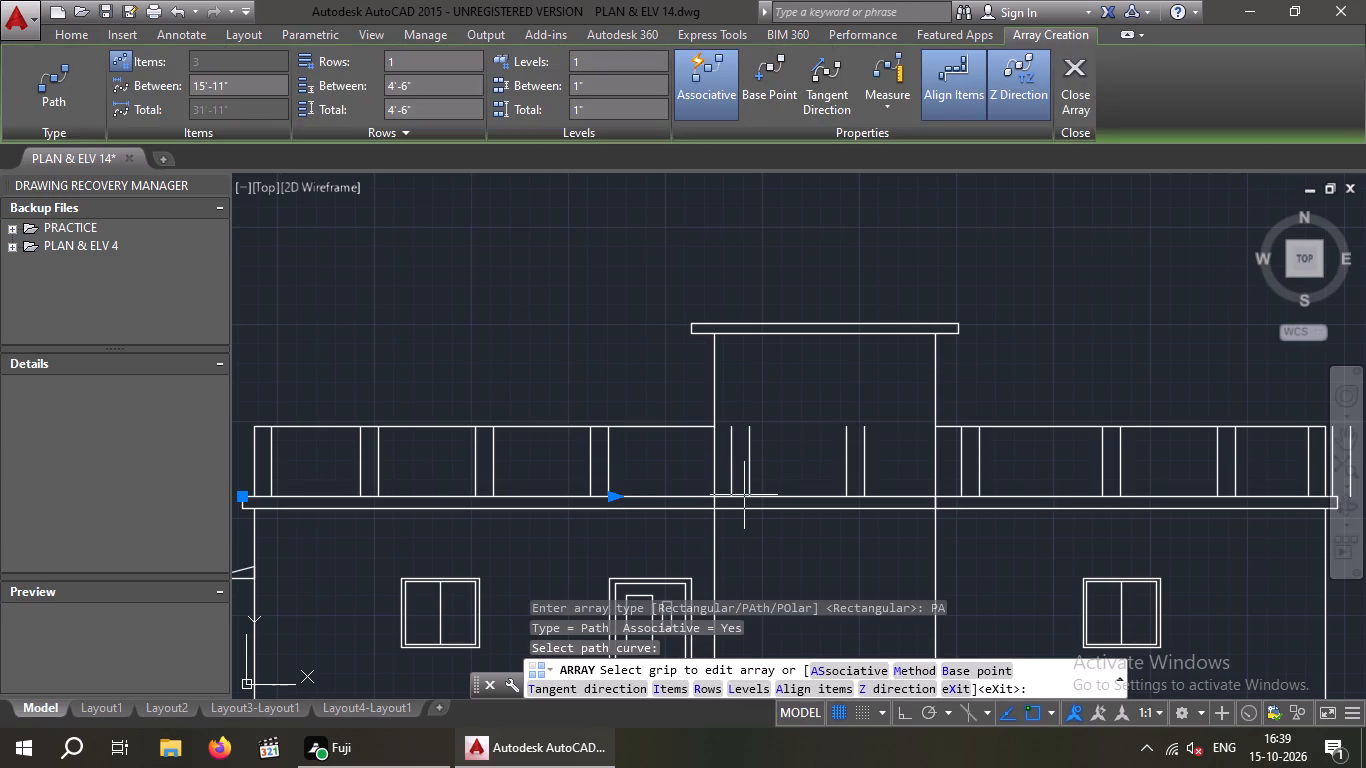
middle_click_drag(744, 495, 520, 453)
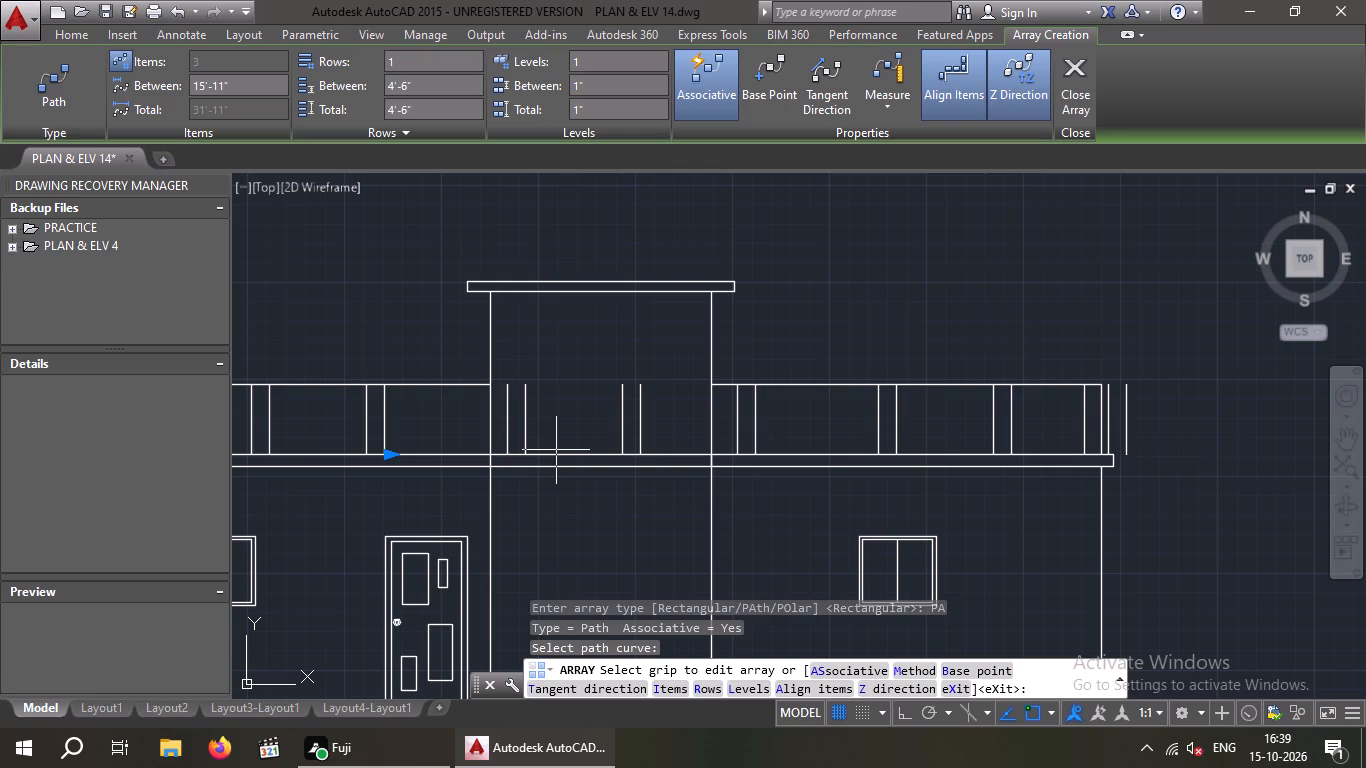
left_click(556, 450)
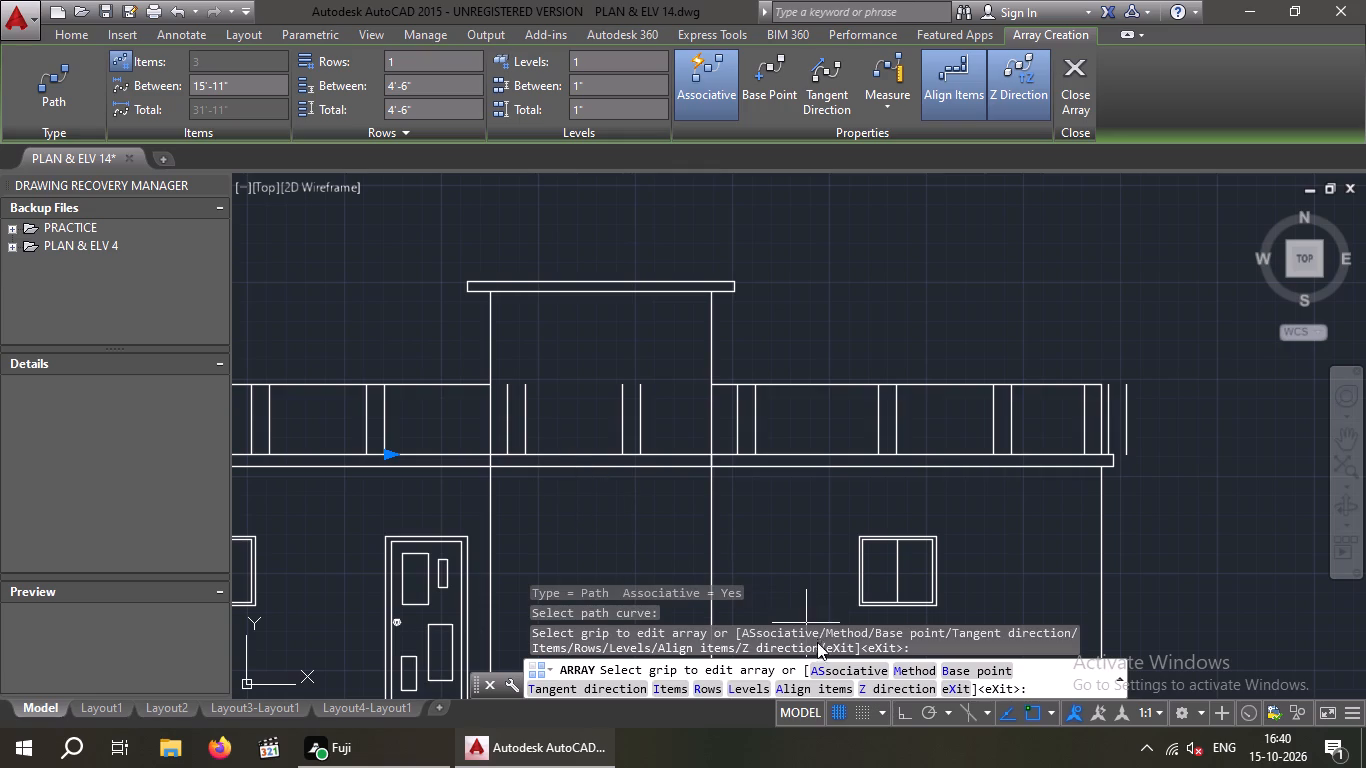
key("Return")
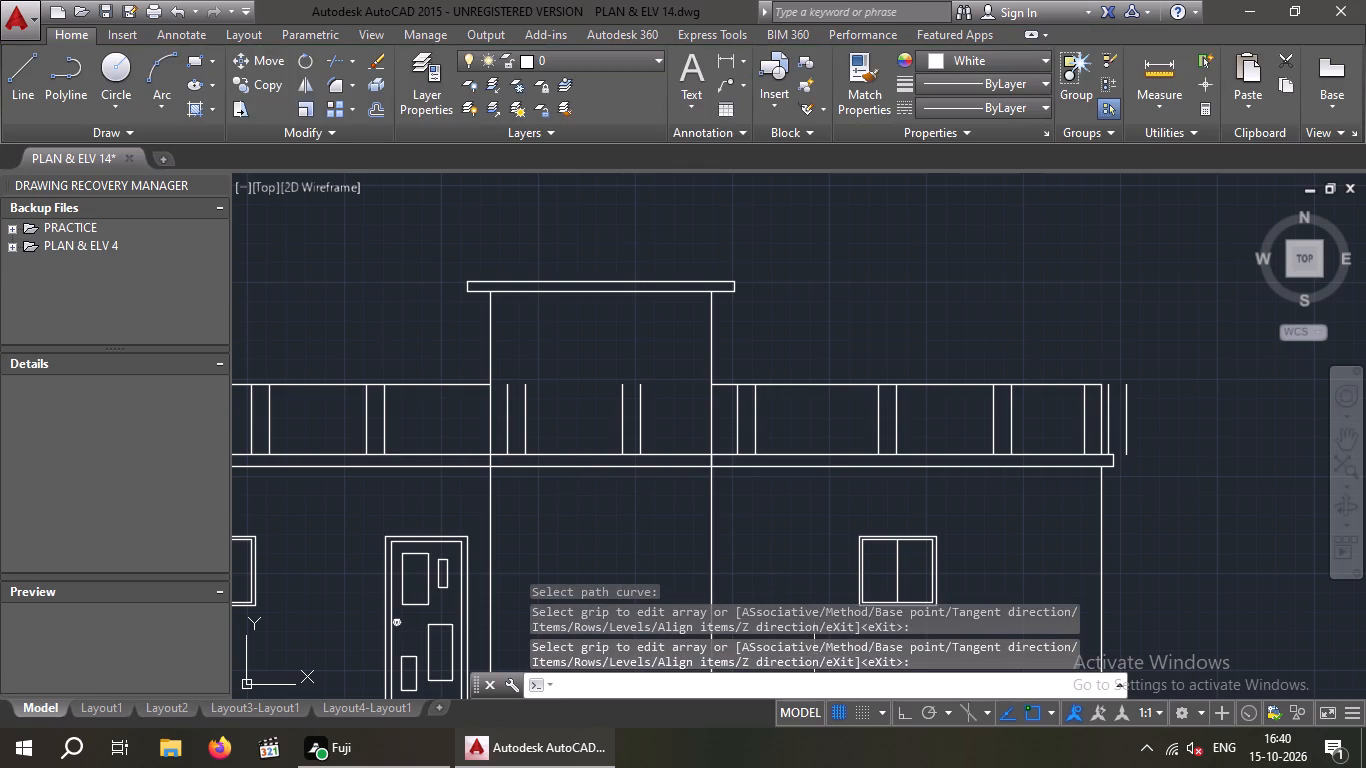
key("Escape")
key("Escape")
key("Escape")
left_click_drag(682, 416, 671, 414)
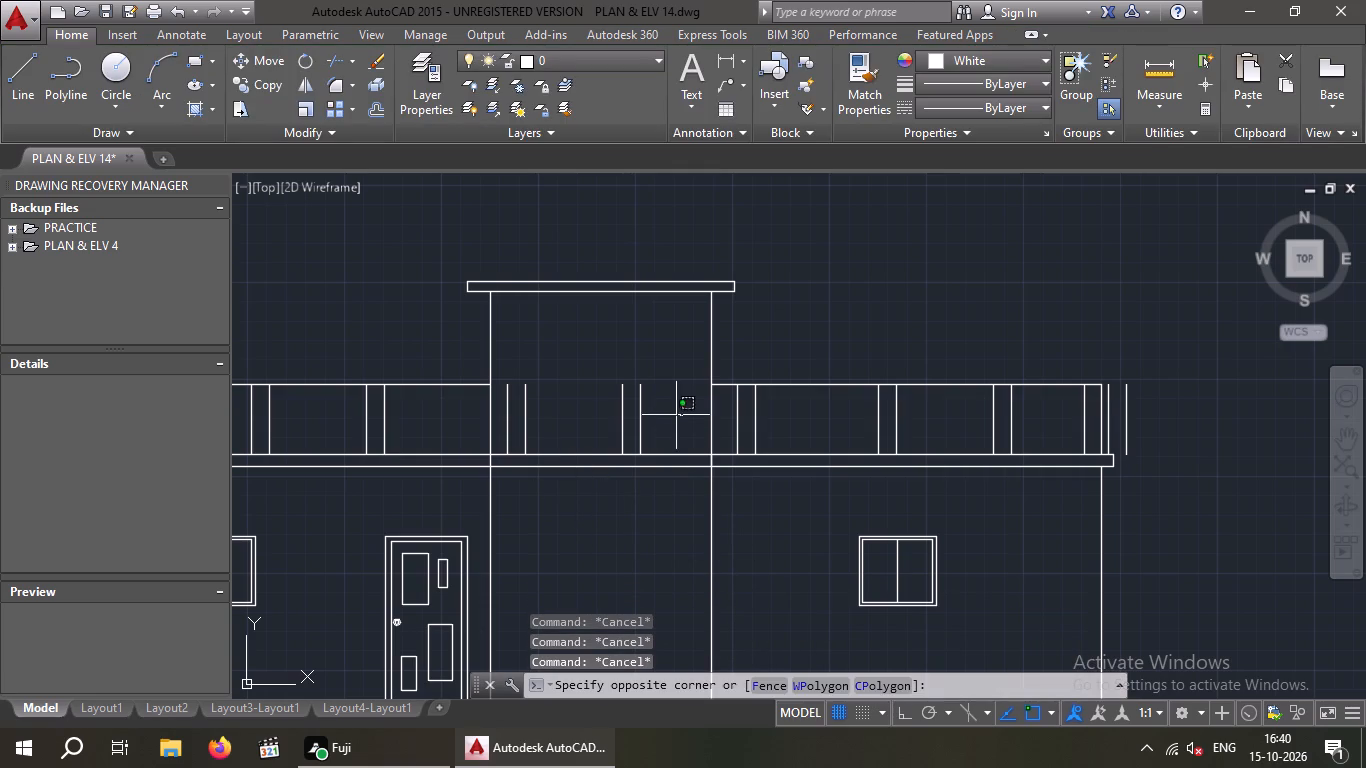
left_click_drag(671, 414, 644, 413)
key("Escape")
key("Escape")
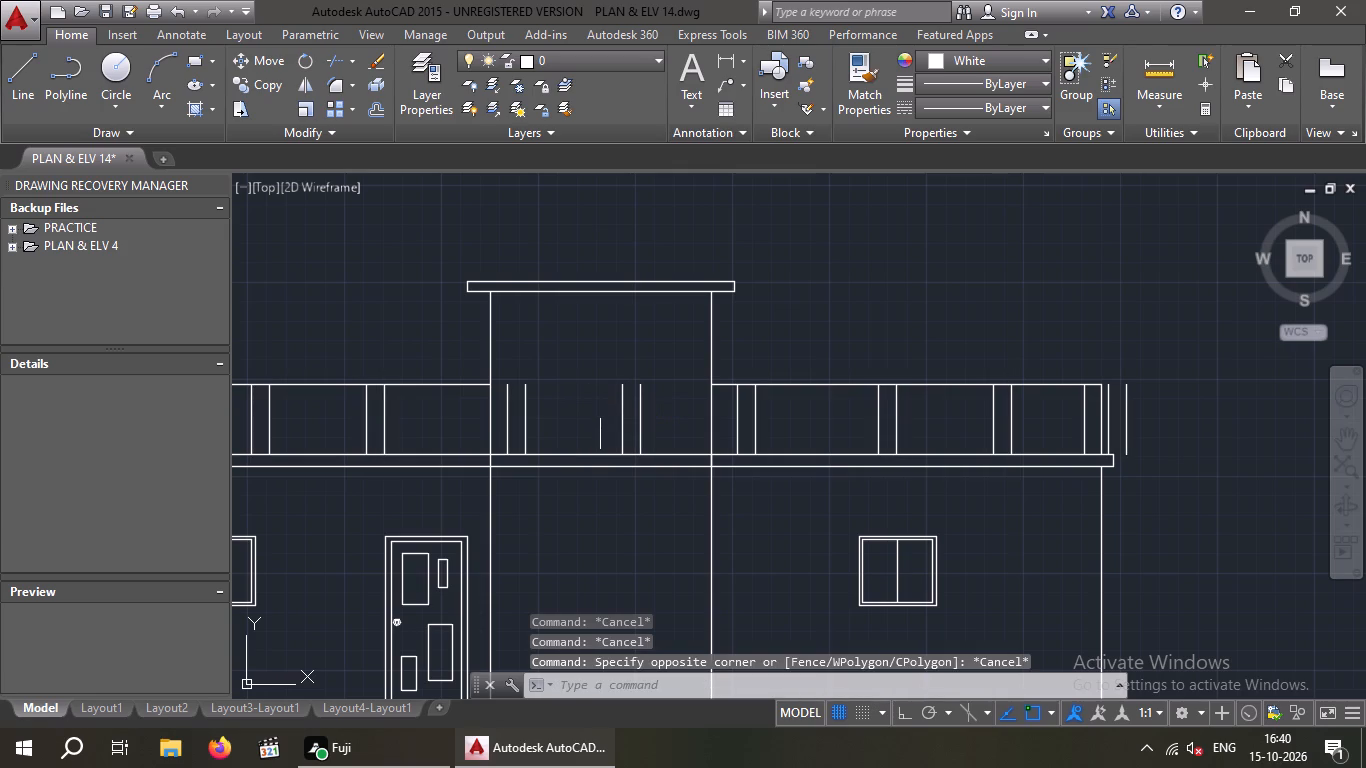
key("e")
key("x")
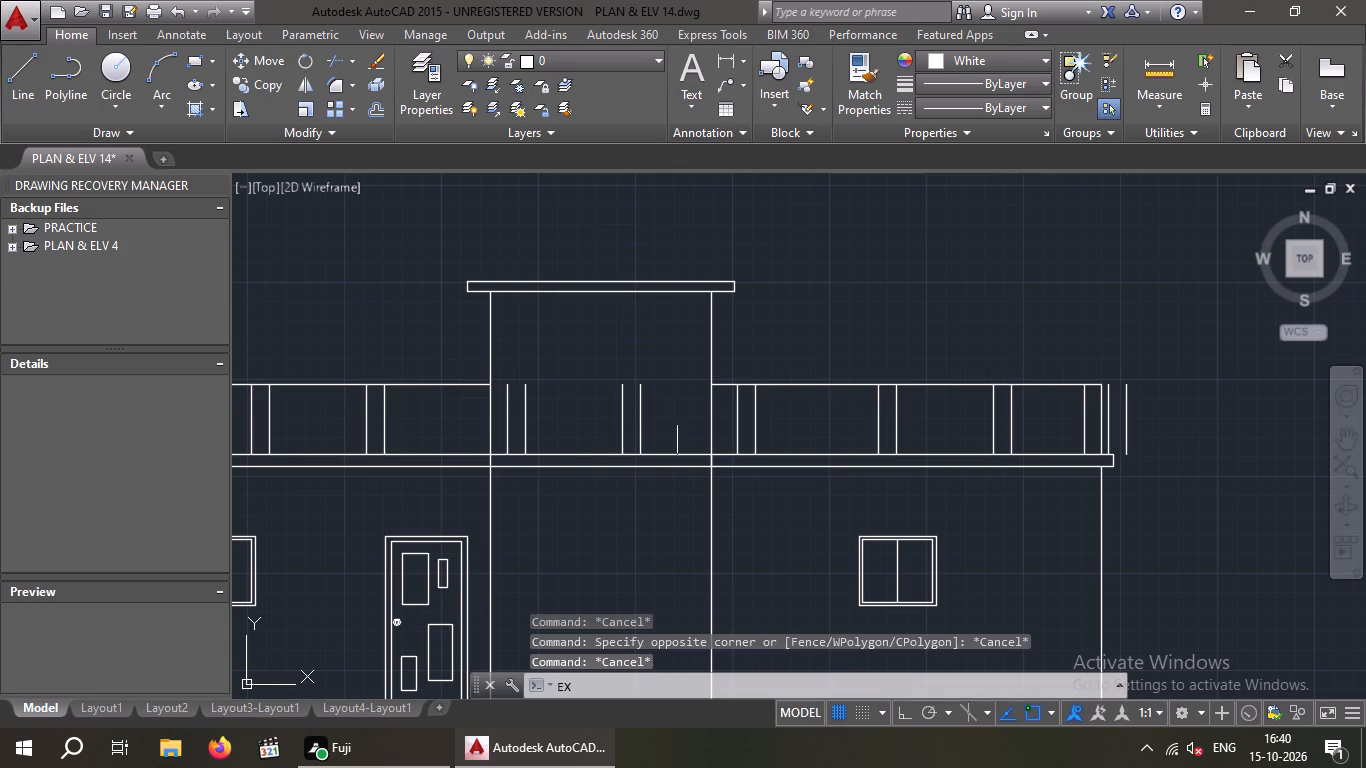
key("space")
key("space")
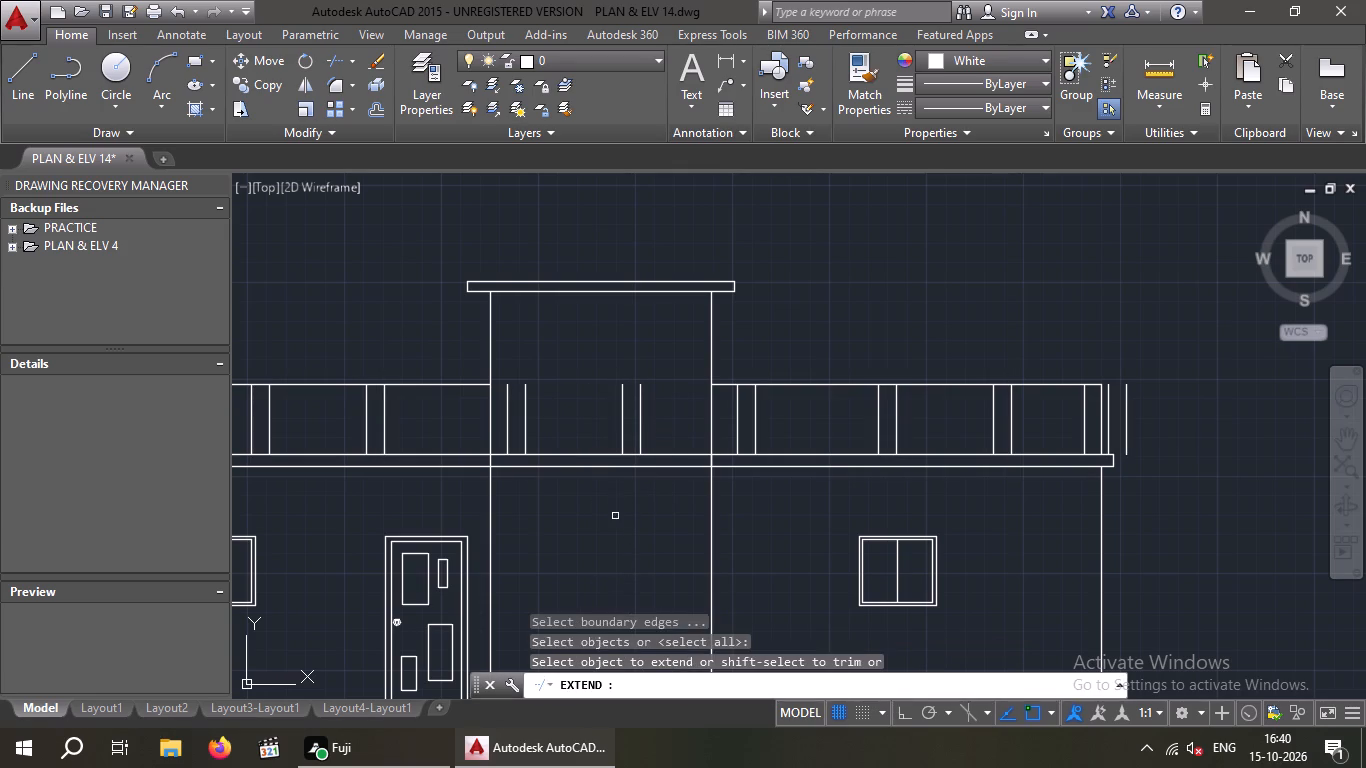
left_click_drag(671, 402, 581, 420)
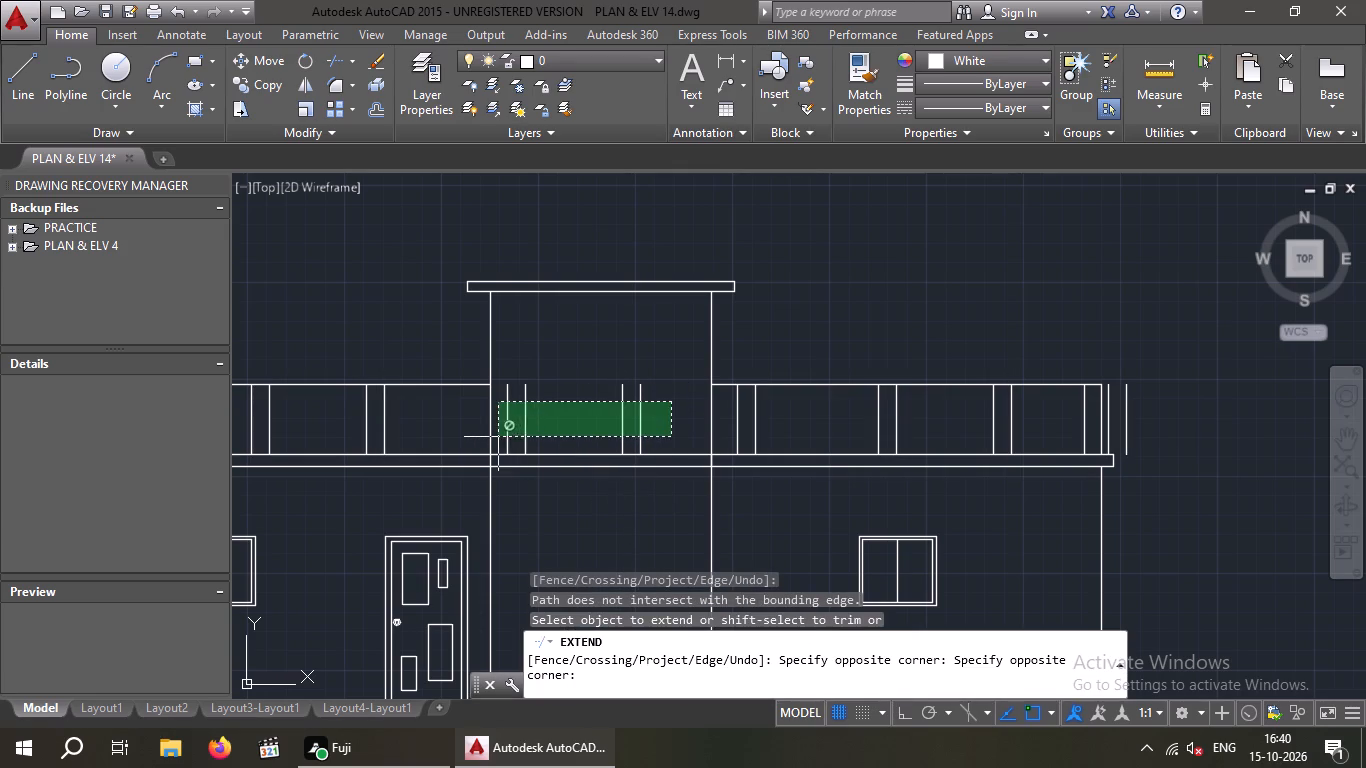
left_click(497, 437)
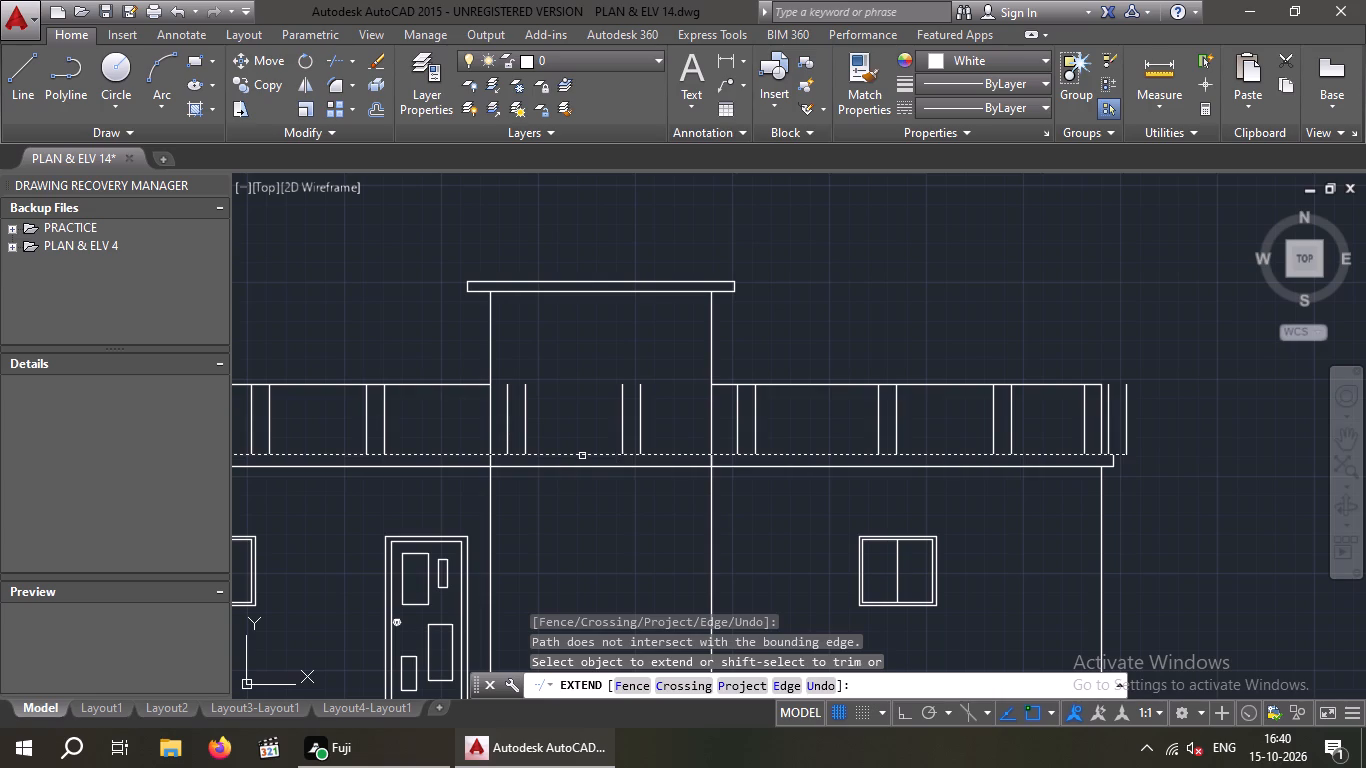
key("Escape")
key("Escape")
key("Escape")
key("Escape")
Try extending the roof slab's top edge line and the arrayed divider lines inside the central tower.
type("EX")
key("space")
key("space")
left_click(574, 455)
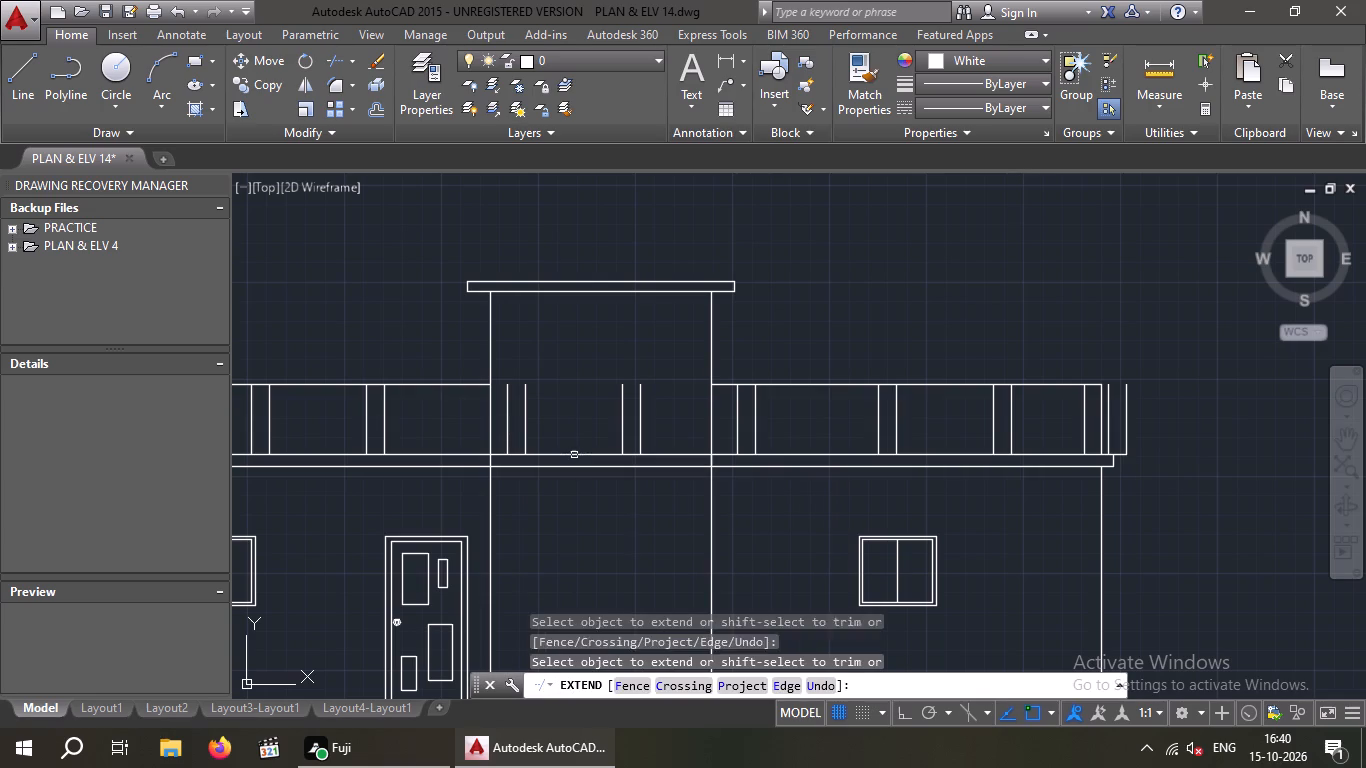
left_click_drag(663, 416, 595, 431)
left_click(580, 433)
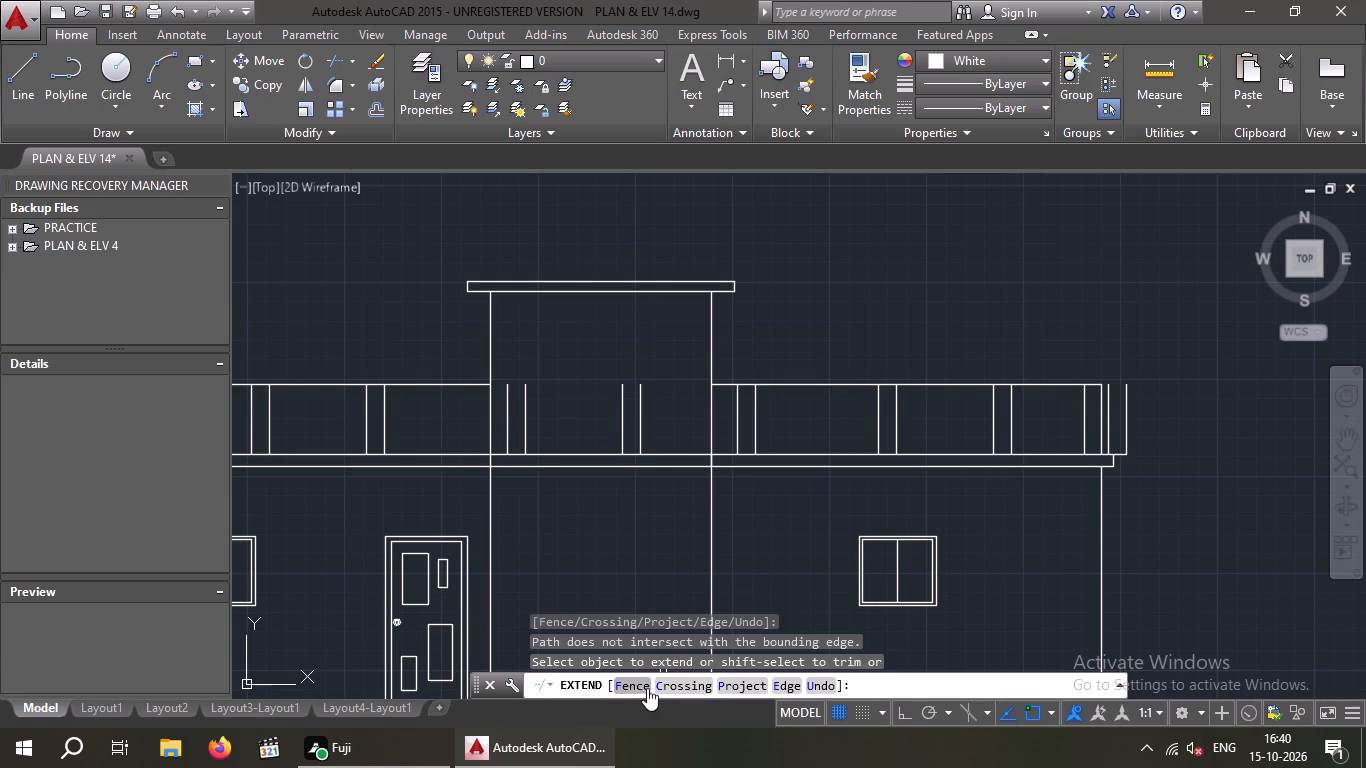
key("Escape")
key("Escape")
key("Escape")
Explode the path array of parapet divider lines into separate lines.
key("e")
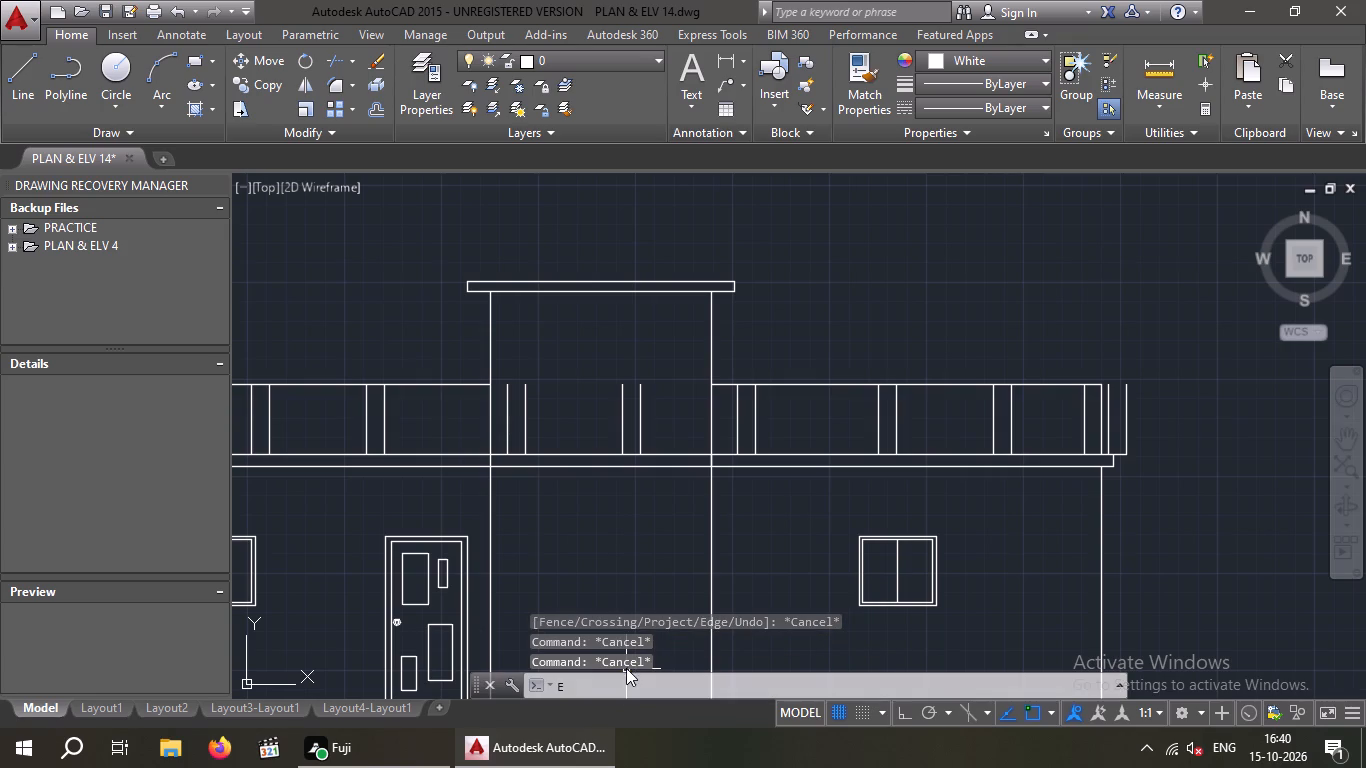
key("x")
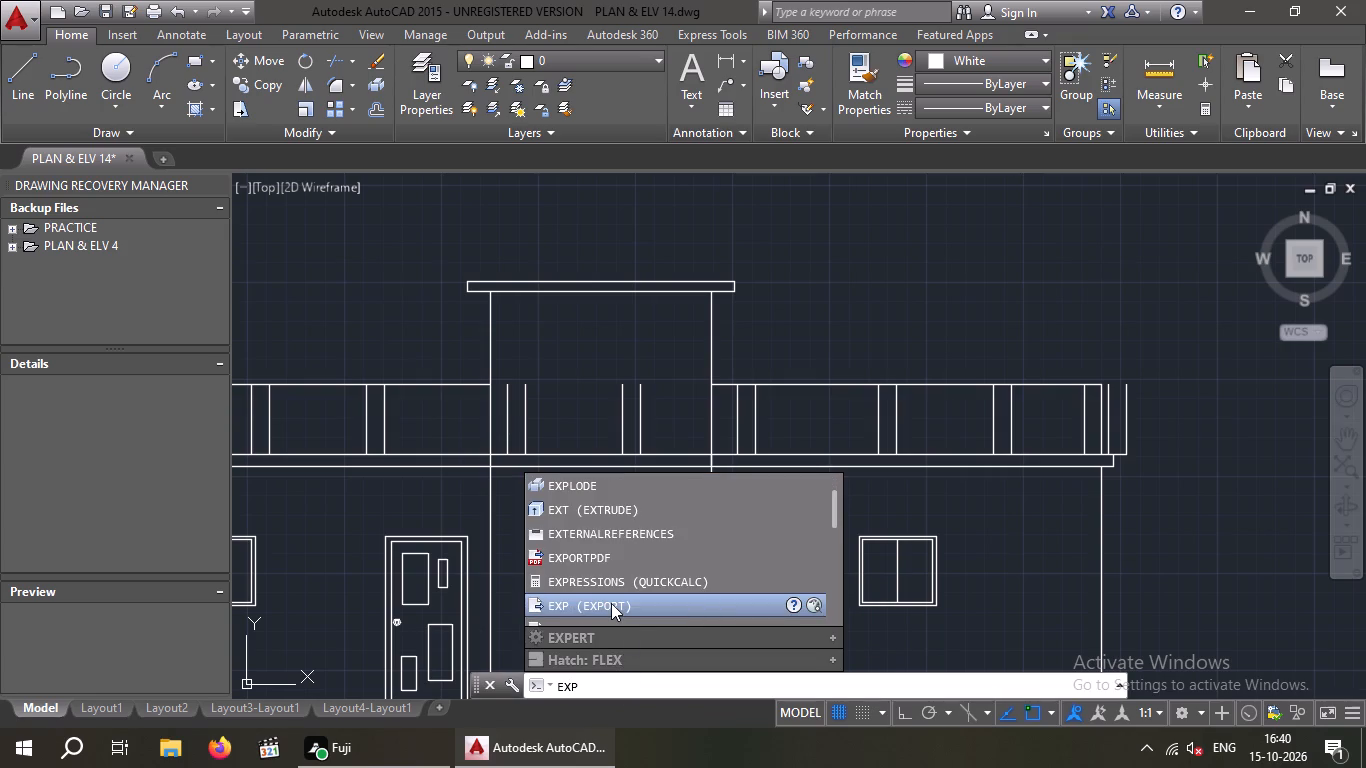
key("Escape")
key("Escape")
key("x")
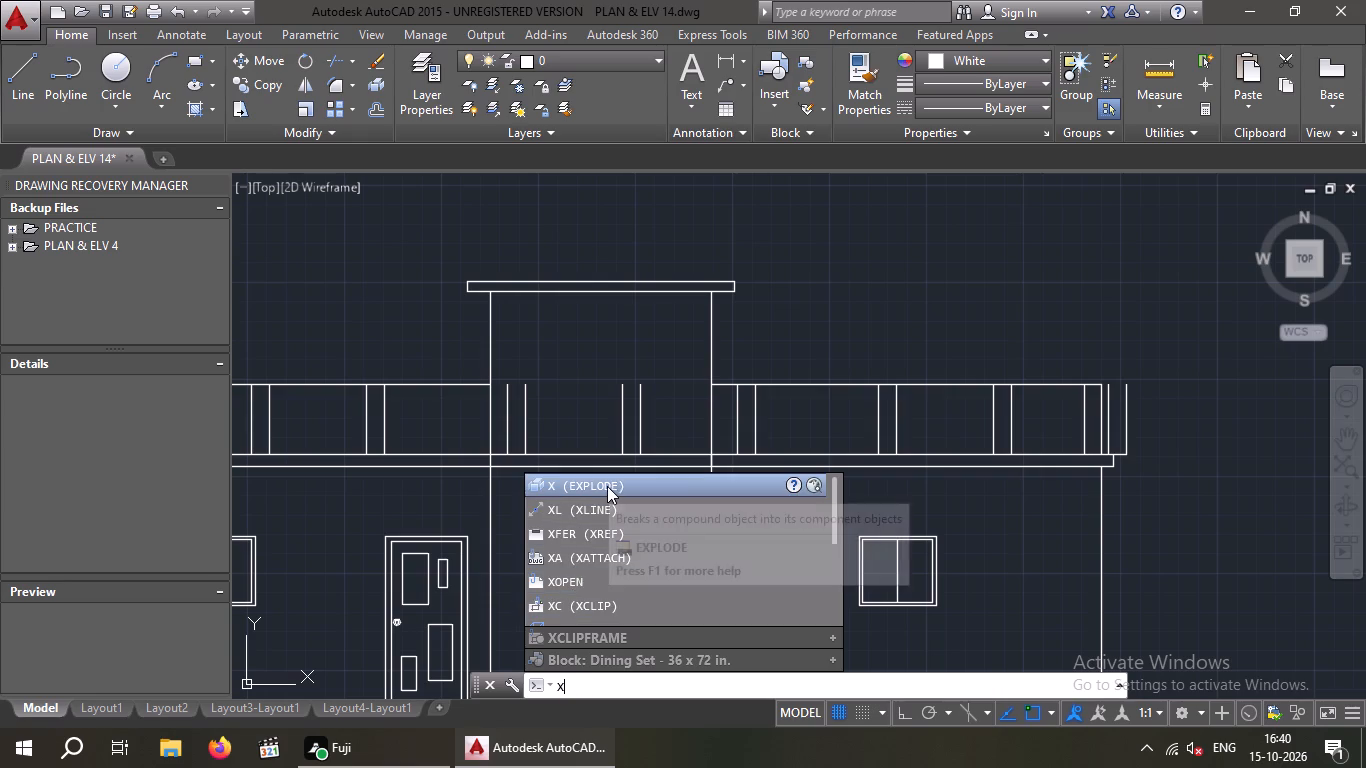
key("space")
key("space")
left_click(598, 453)
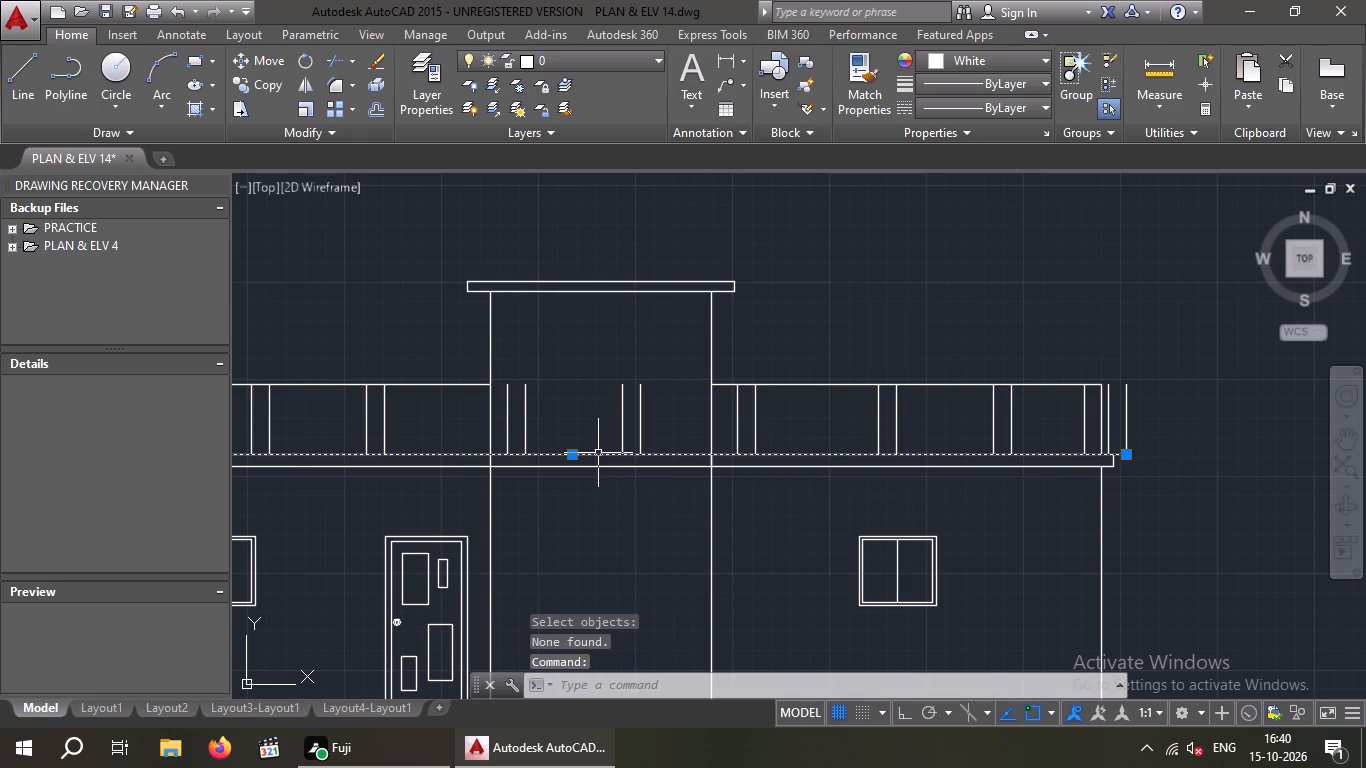
left_click_drag(681, 405, 607, 420)
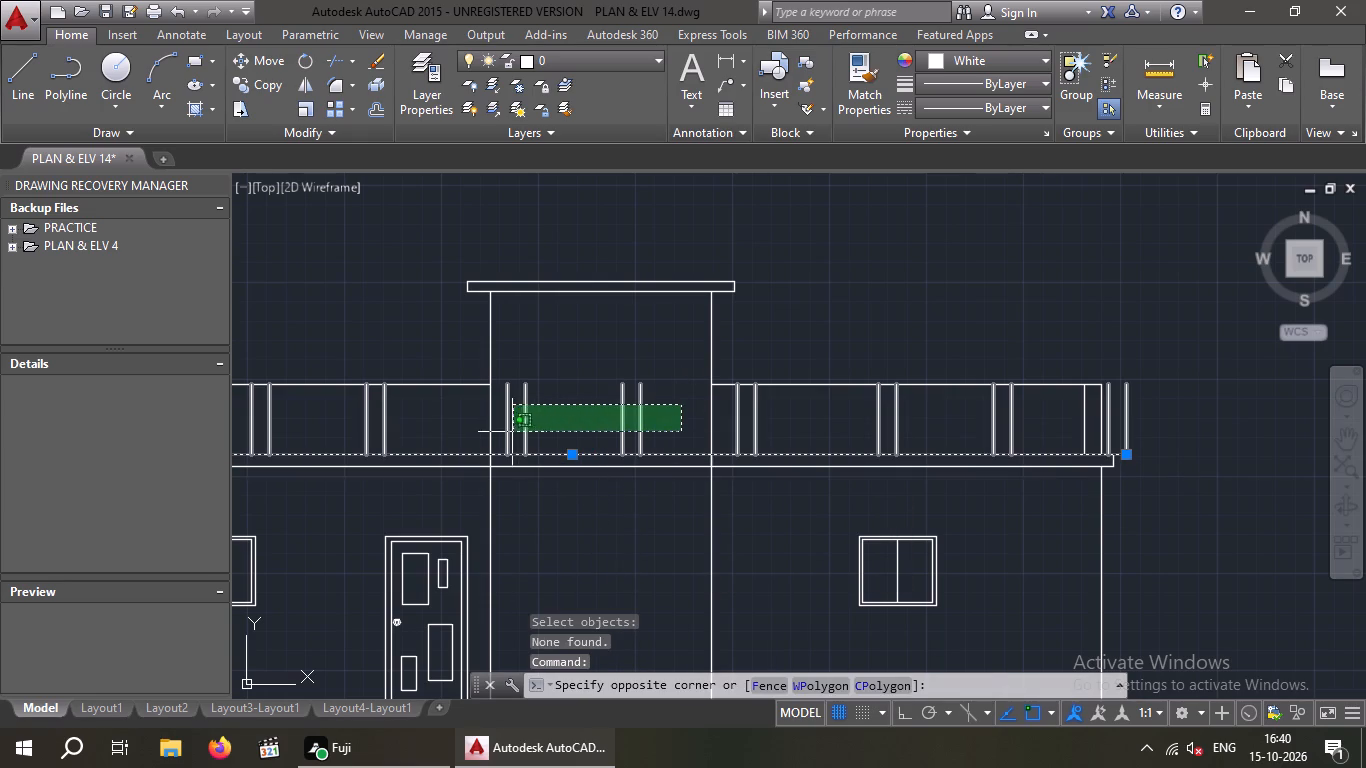
left_click(503, 433)
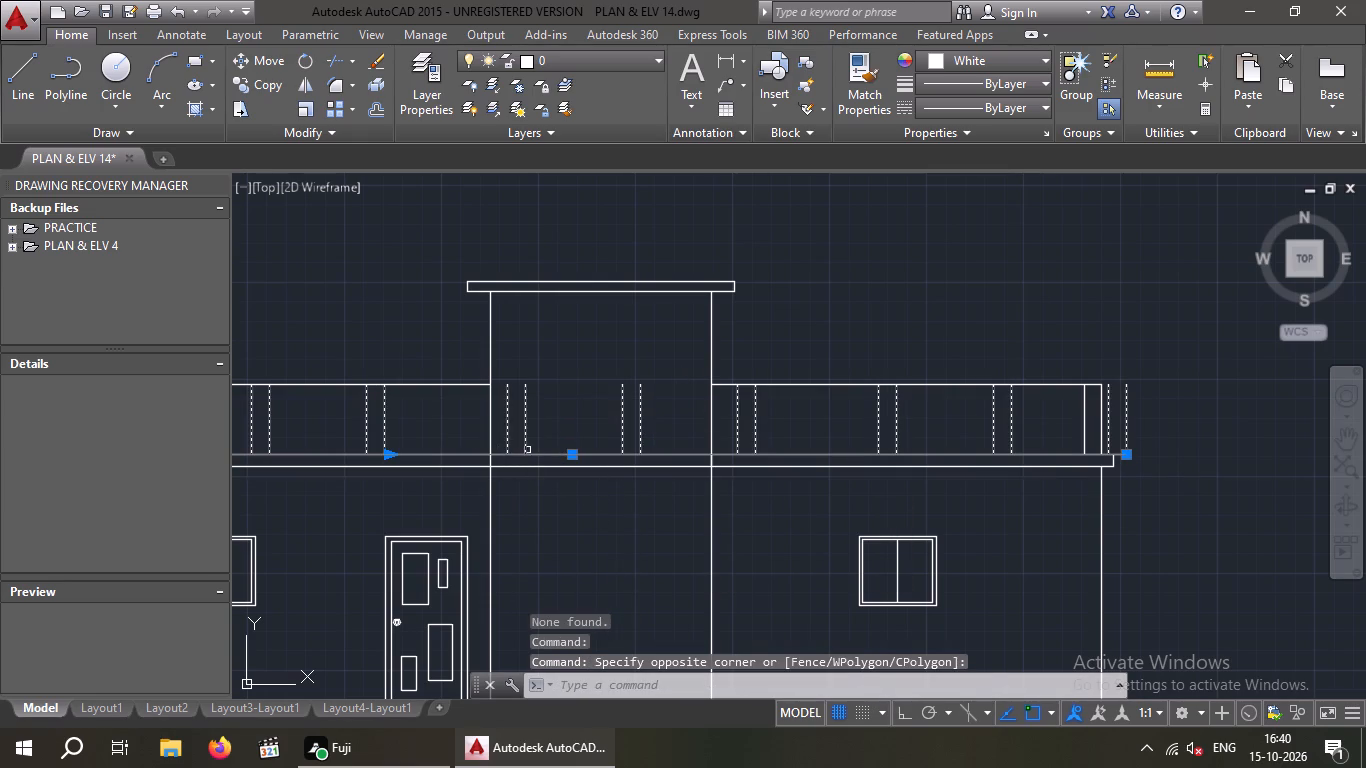
key("Return")
Erase the four divider lines that fall between the two walls of the central tower.
left_click_drag(665, 410, 612, 421)
left_click(596, 422)
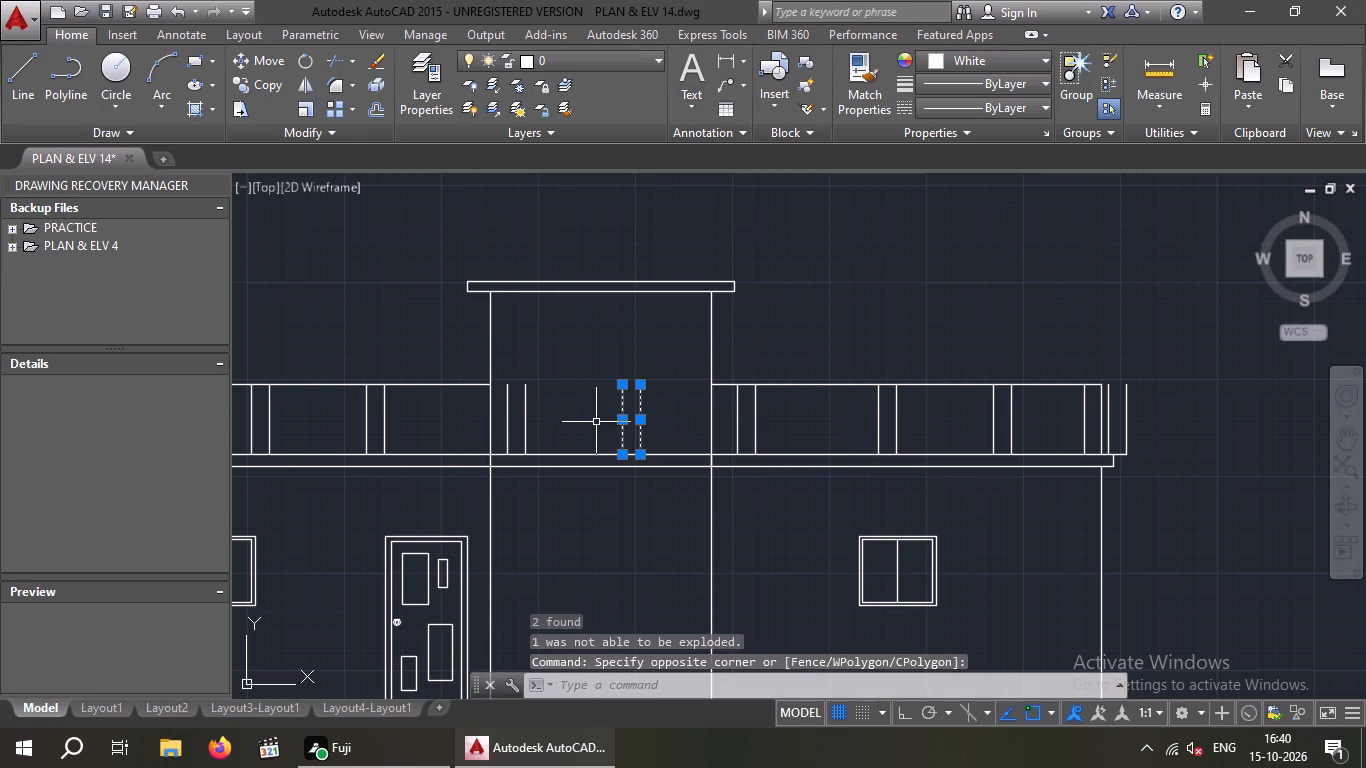
left_click_drag(576, 408, 543, 420)
left_click(499, 430)
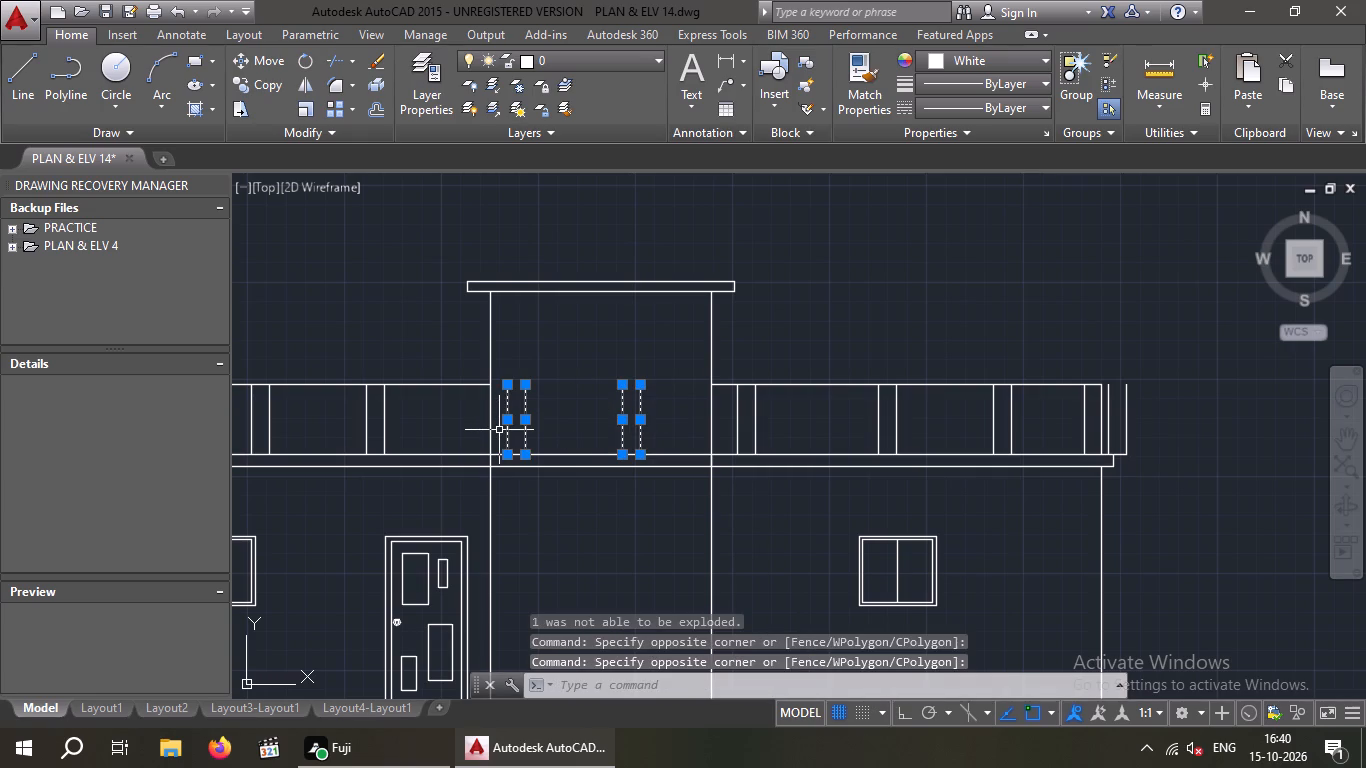
key("Delete")
Erase the two surplus divider lines beyond the corner post at the outer end of the parapet above the single window.
scroll(534, 426, "down", 1)
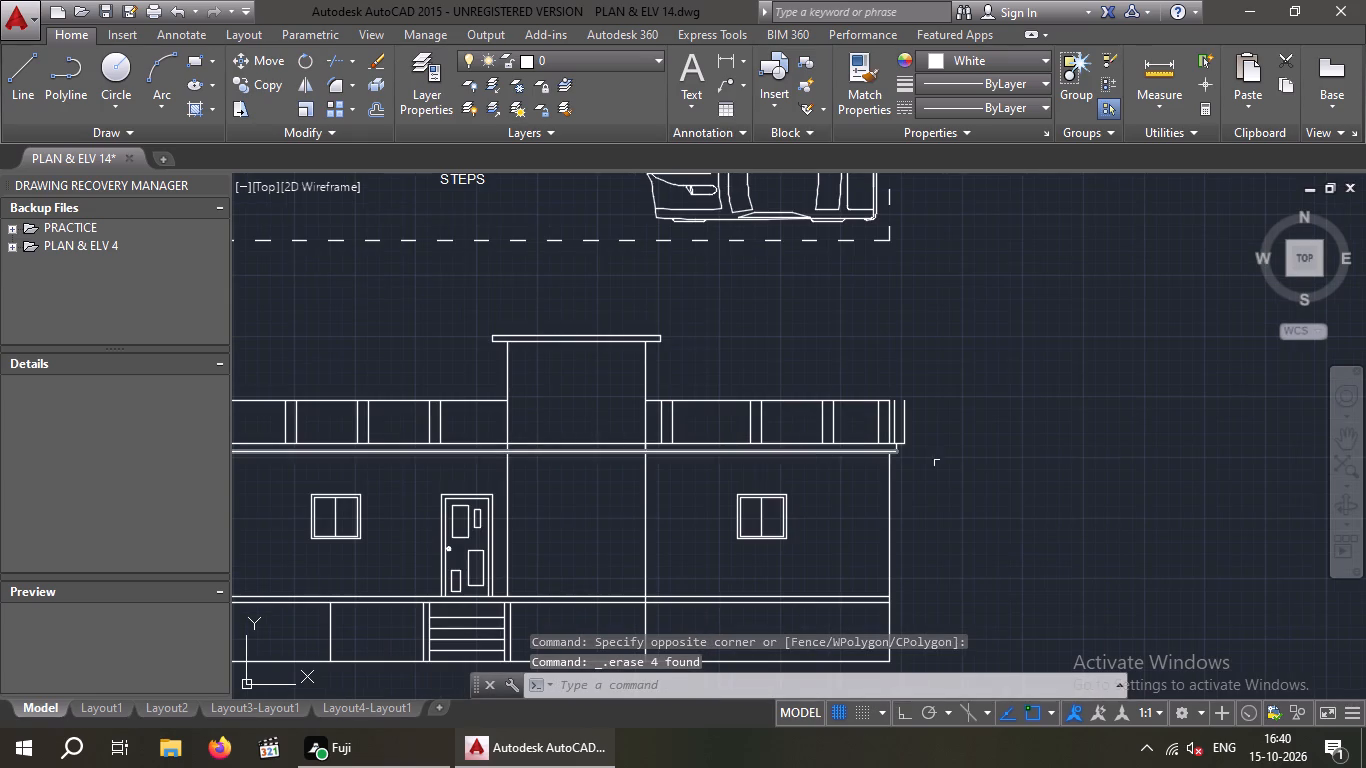
scroll(927, 442, "up", 3)
scroll(833, 417, "up", 2)
left_click_drag(910, 369, 802, 433)
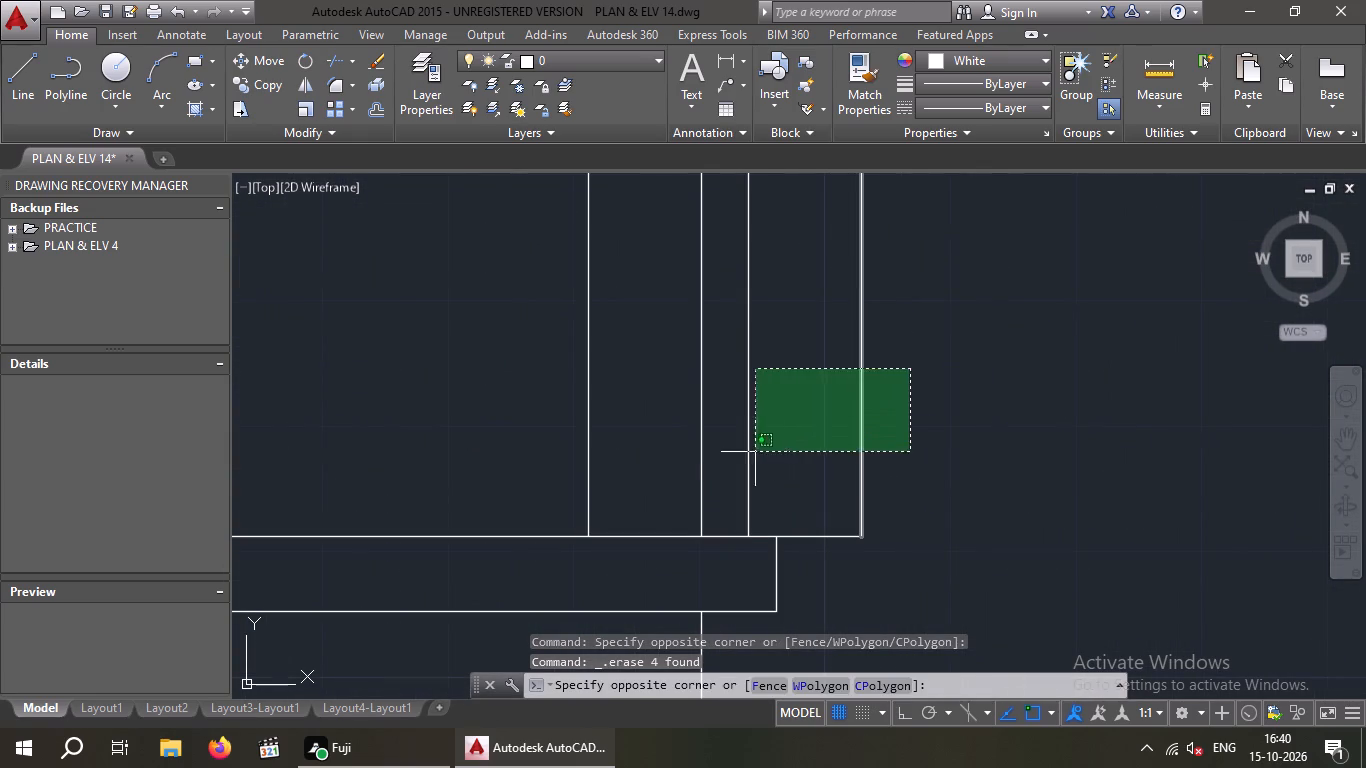
left_click(728, 465)
key("Delete")
scroll(765, 474, "down", 3)
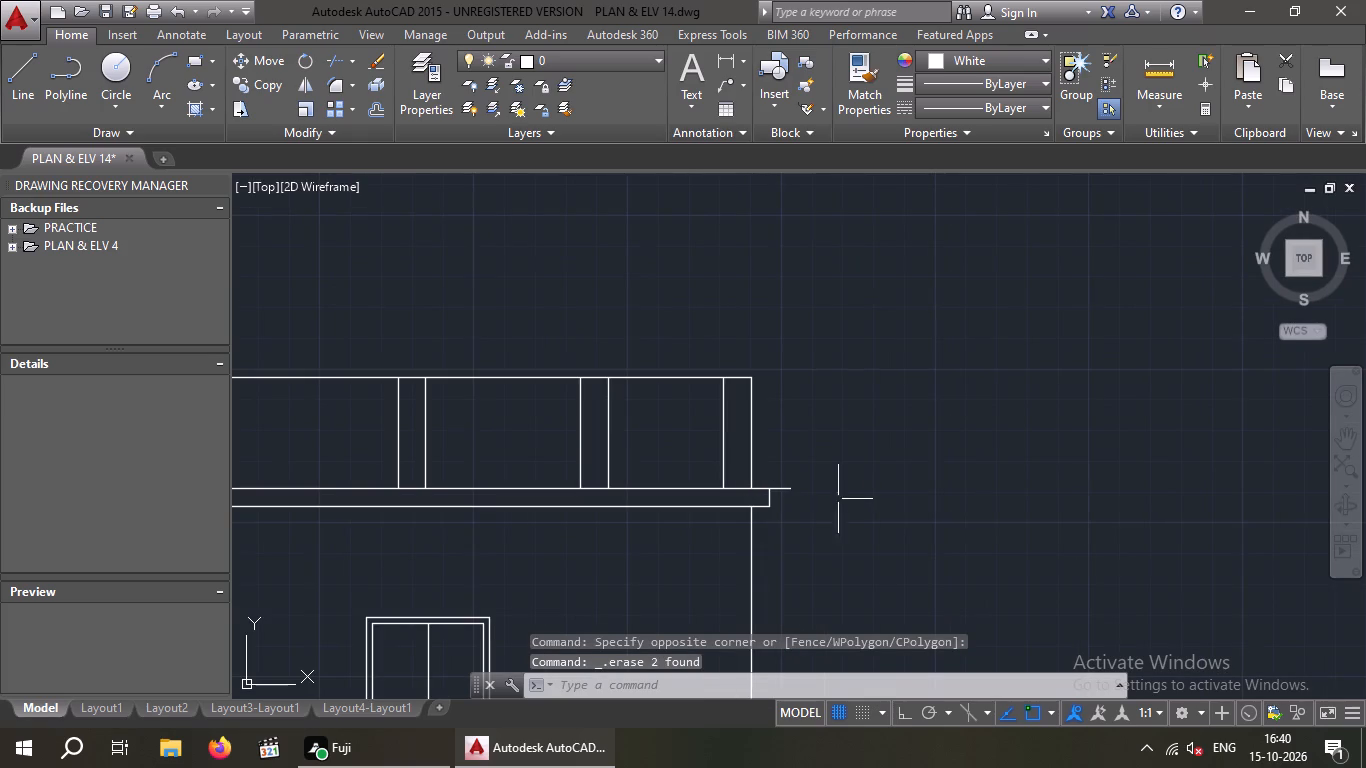
Trim the stub of the lower roof slab's top line that projects past the slab's end by the erased dividers.
key("Escape")
key("Escape")
type("TR")
key("space")
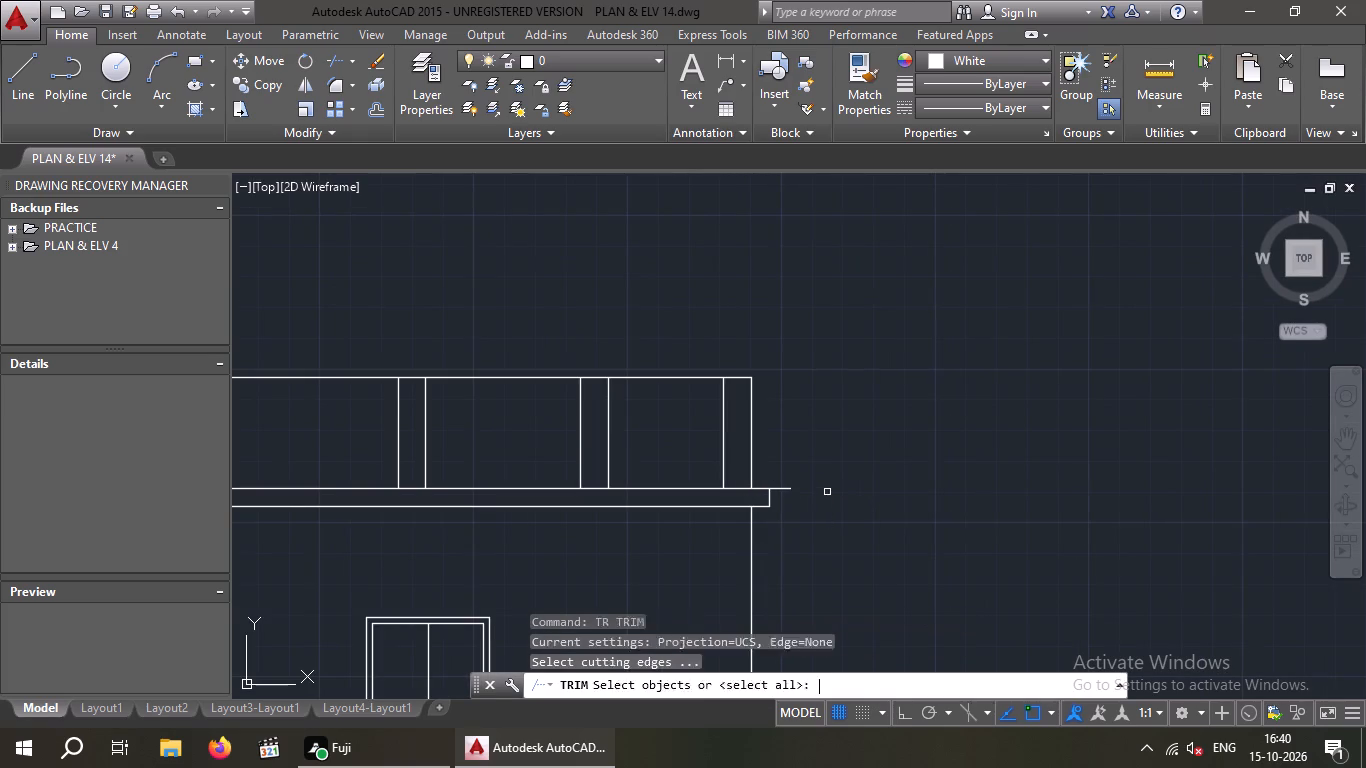
key("space")
scroll(776, 496, "up", 3)
left_click(791, 505)
left_click(769, 431)
scroll(777, 441, "down", 3)
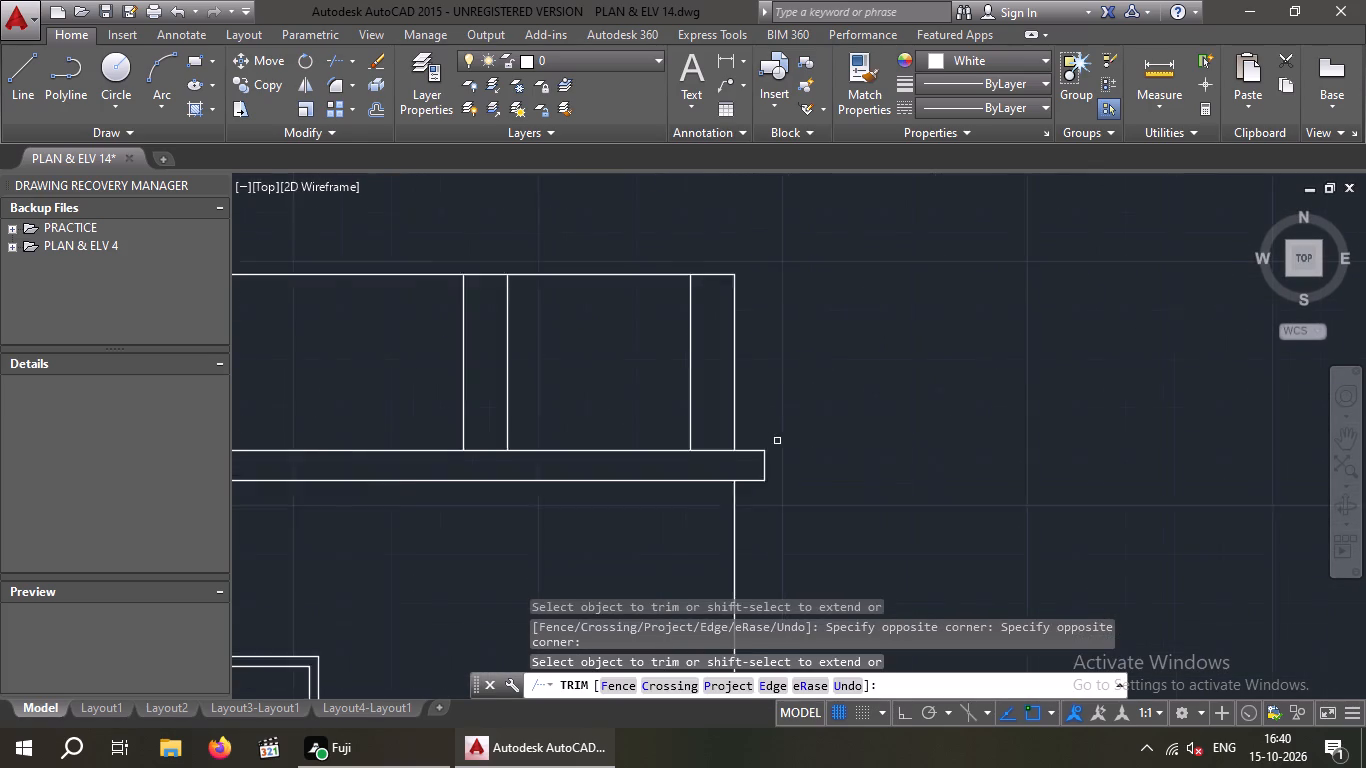
key("Escape")
key("Escape")
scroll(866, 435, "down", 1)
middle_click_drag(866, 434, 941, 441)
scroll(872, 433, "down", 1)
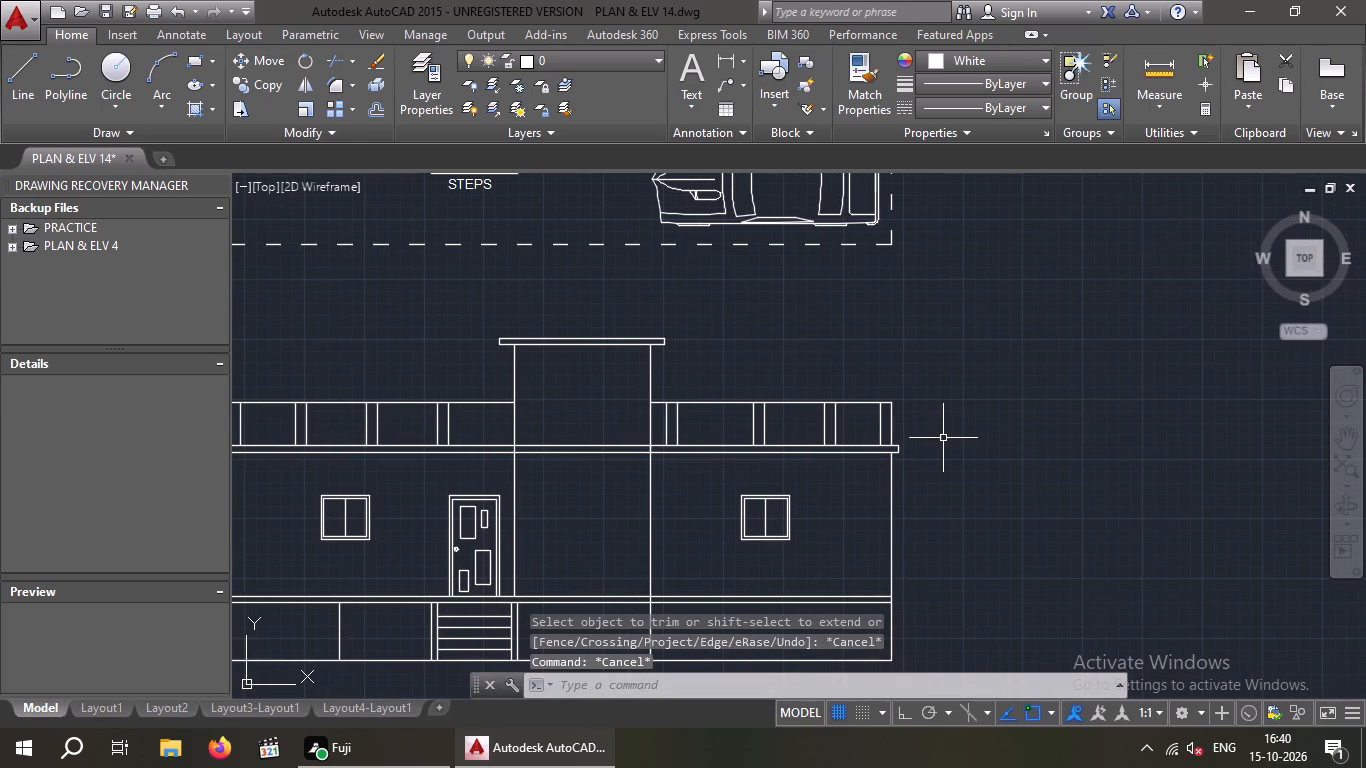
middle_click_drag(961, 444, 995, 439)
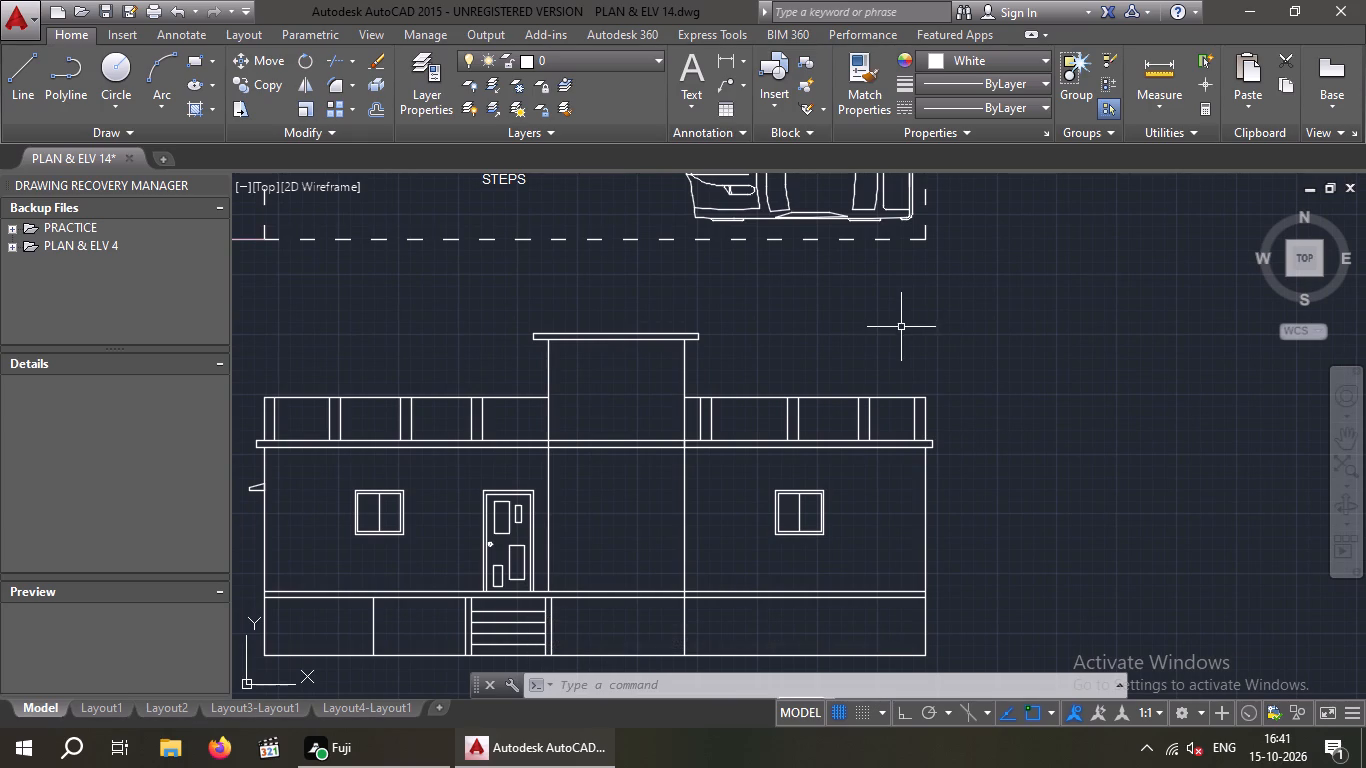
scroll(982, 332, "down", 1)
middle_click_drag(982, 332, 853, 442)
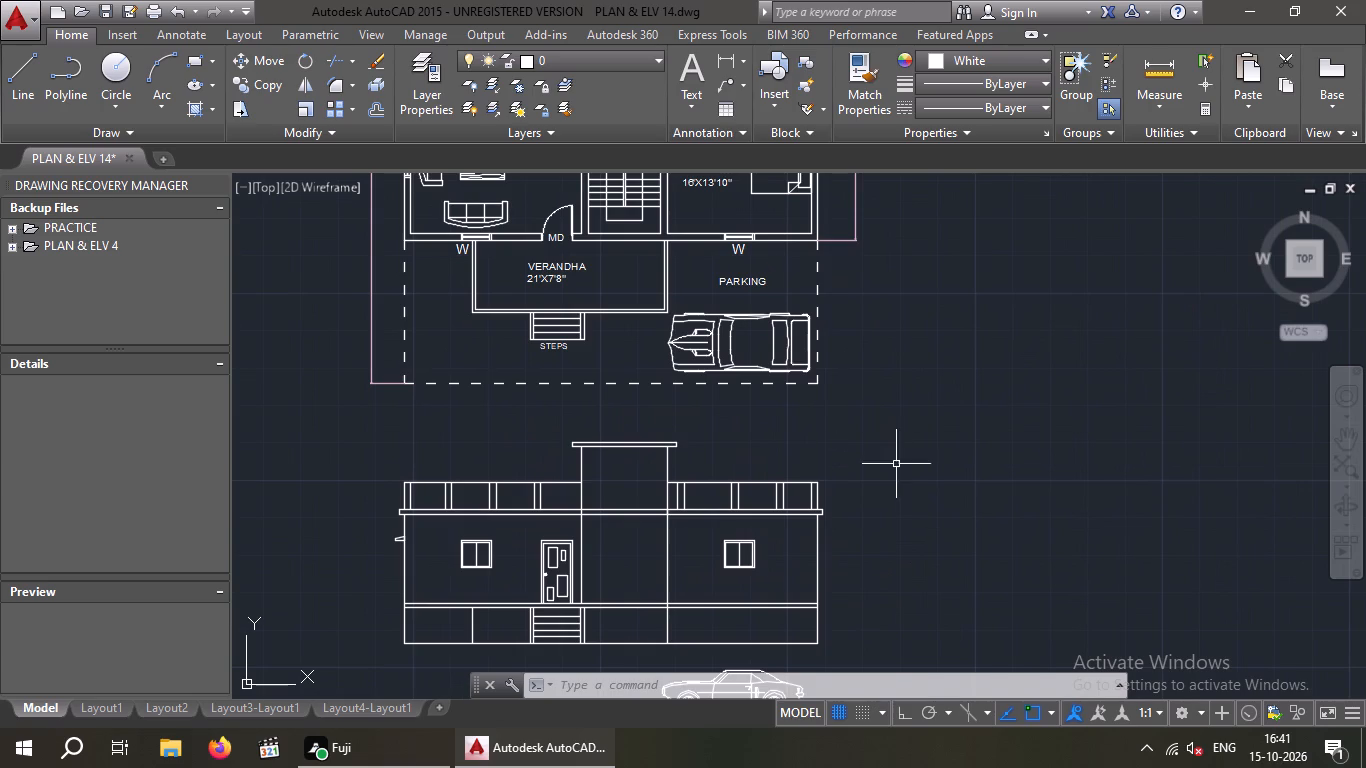
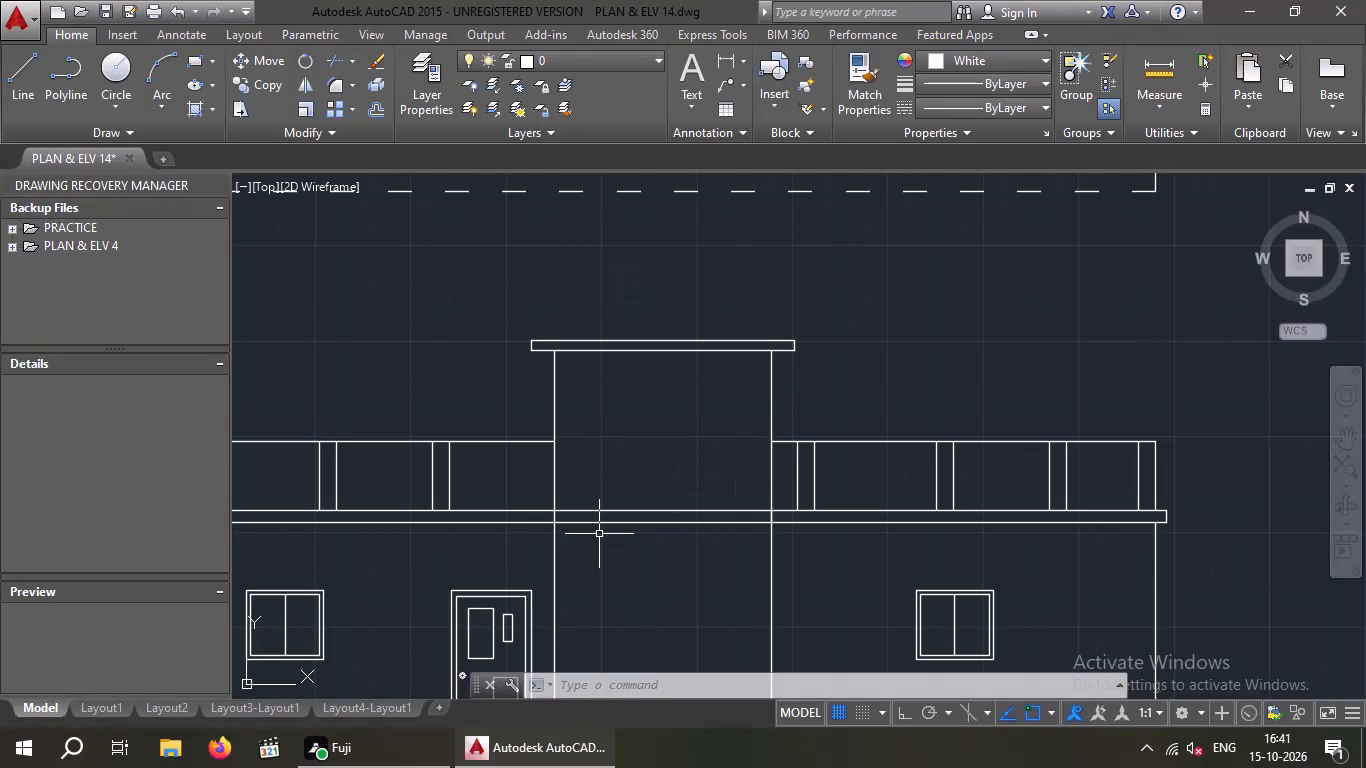
Offset the top lines of both parapet railings upward by 3", on each side of the central tower in the front elevation.
middle_click(641, 557)
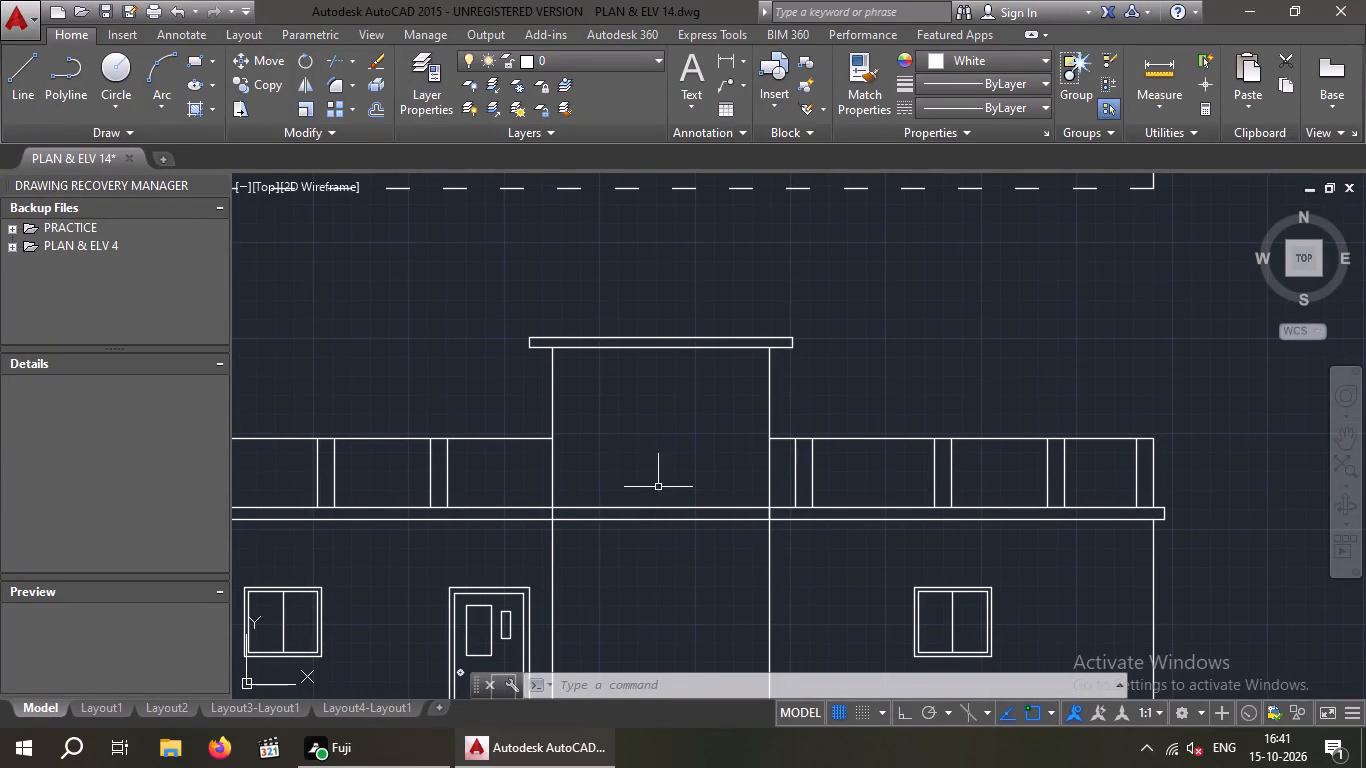
middle_click_drag(658, 487, 709, 484)
middle_click_drag(659, 464, 754, 465)
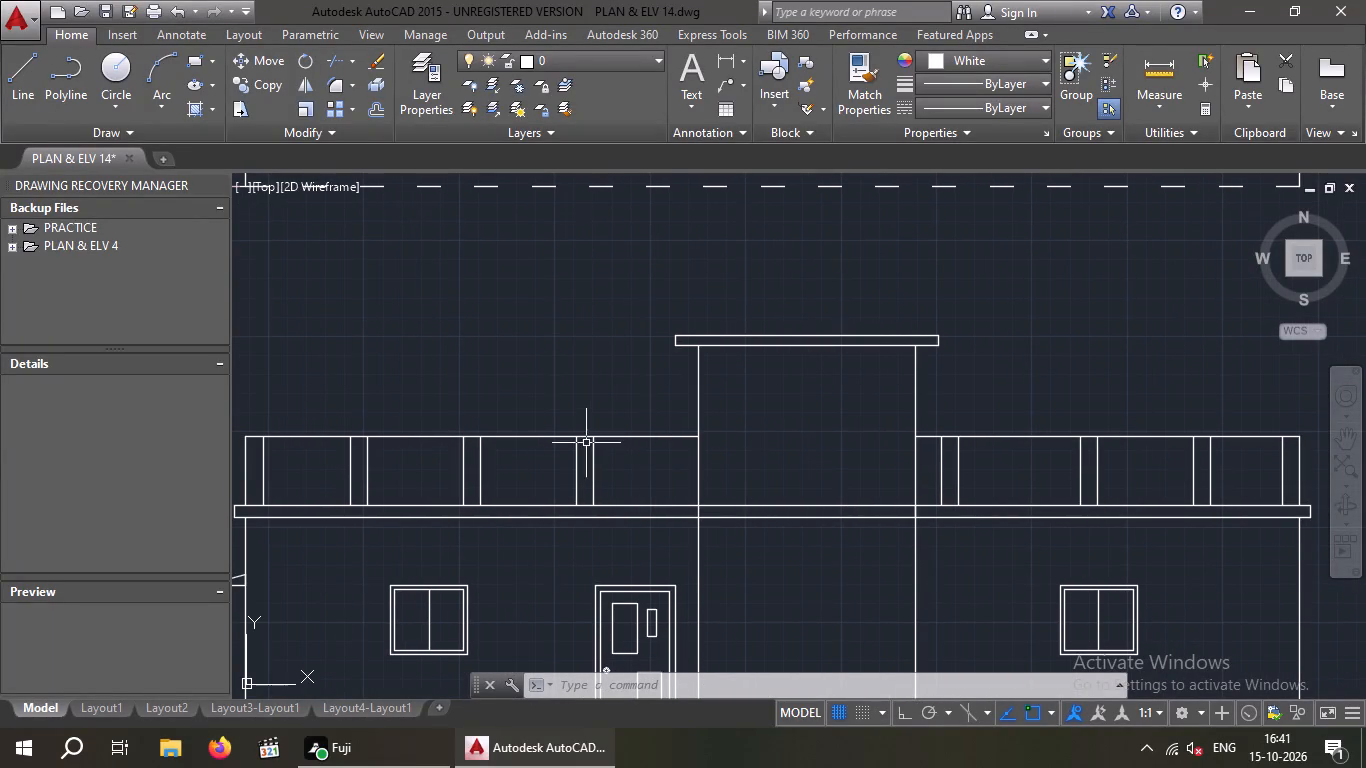
scroll(586, 442, "up", 2)
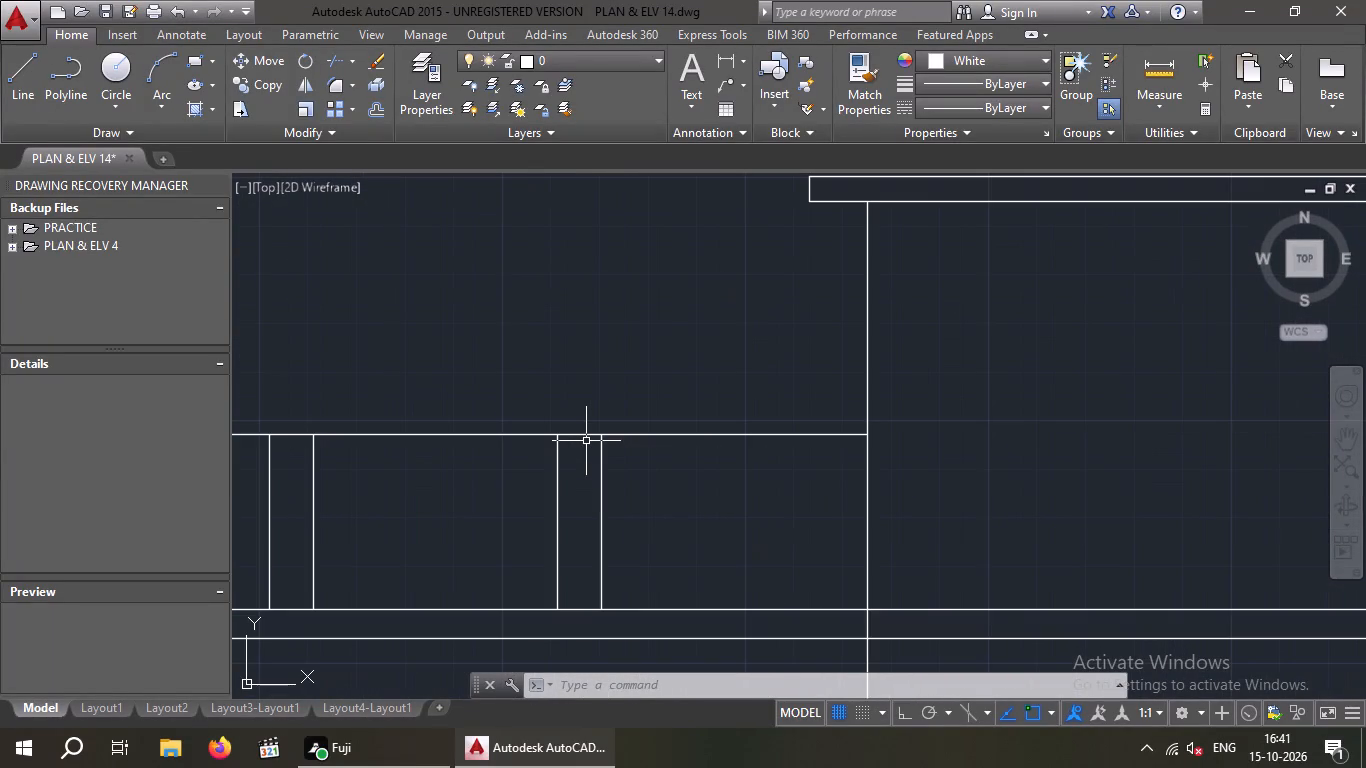
key("Escape")
key("Escape")
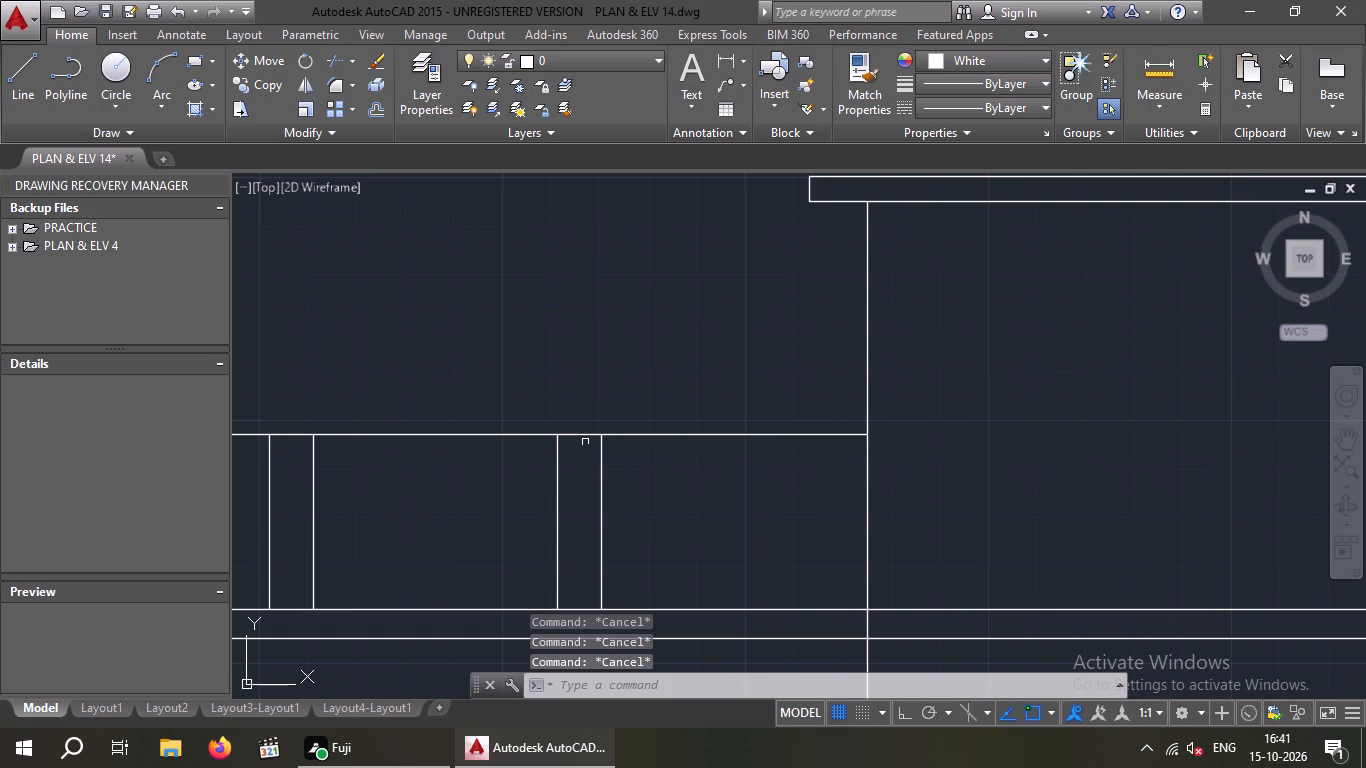
key("o")
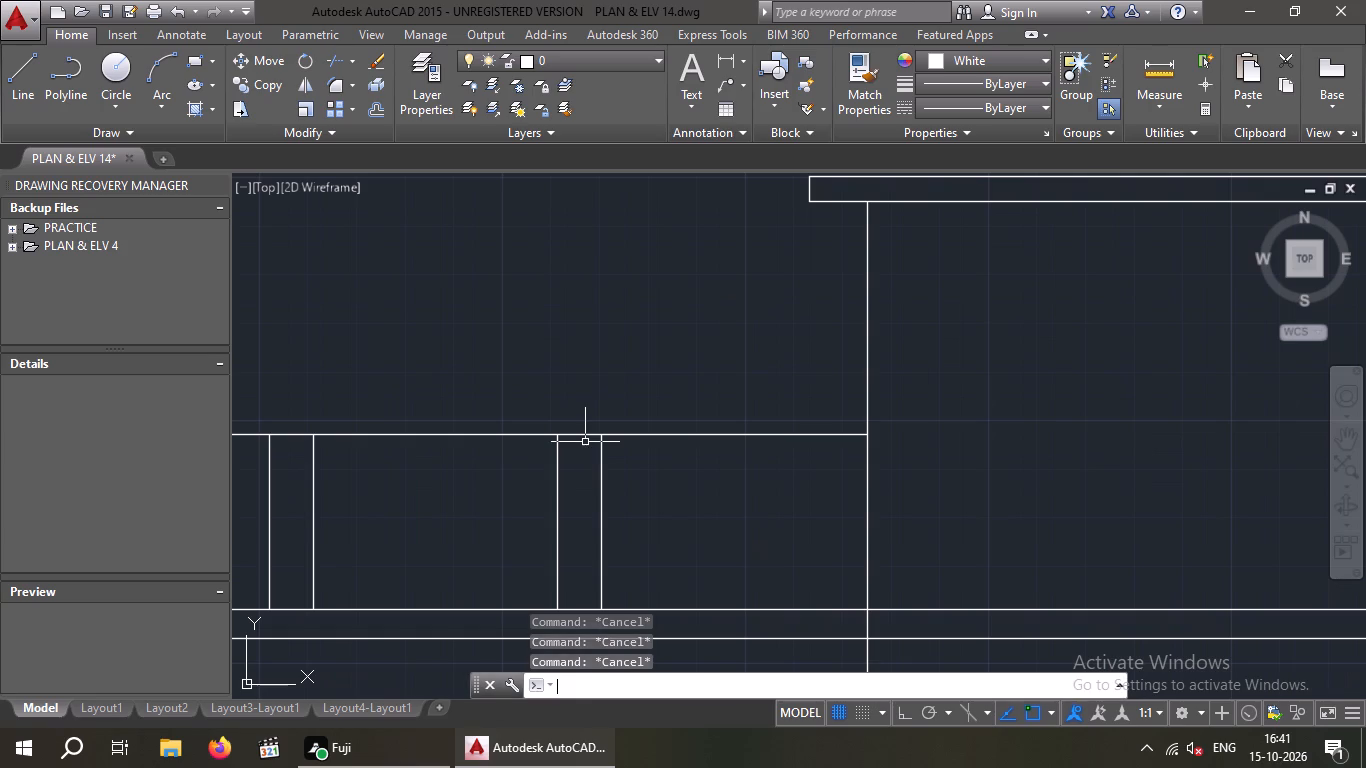
key("Return")
key("3")
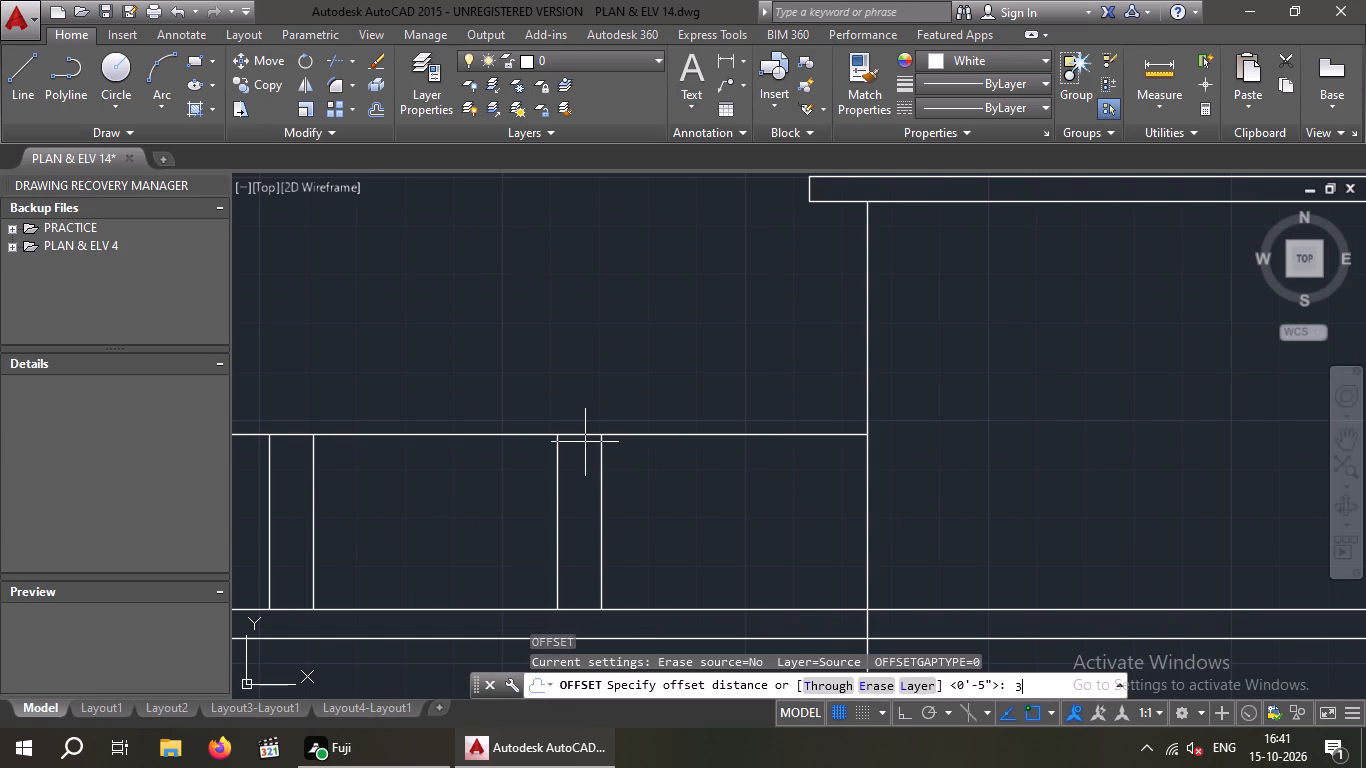
key("shift+quotedbl")
key("Return")
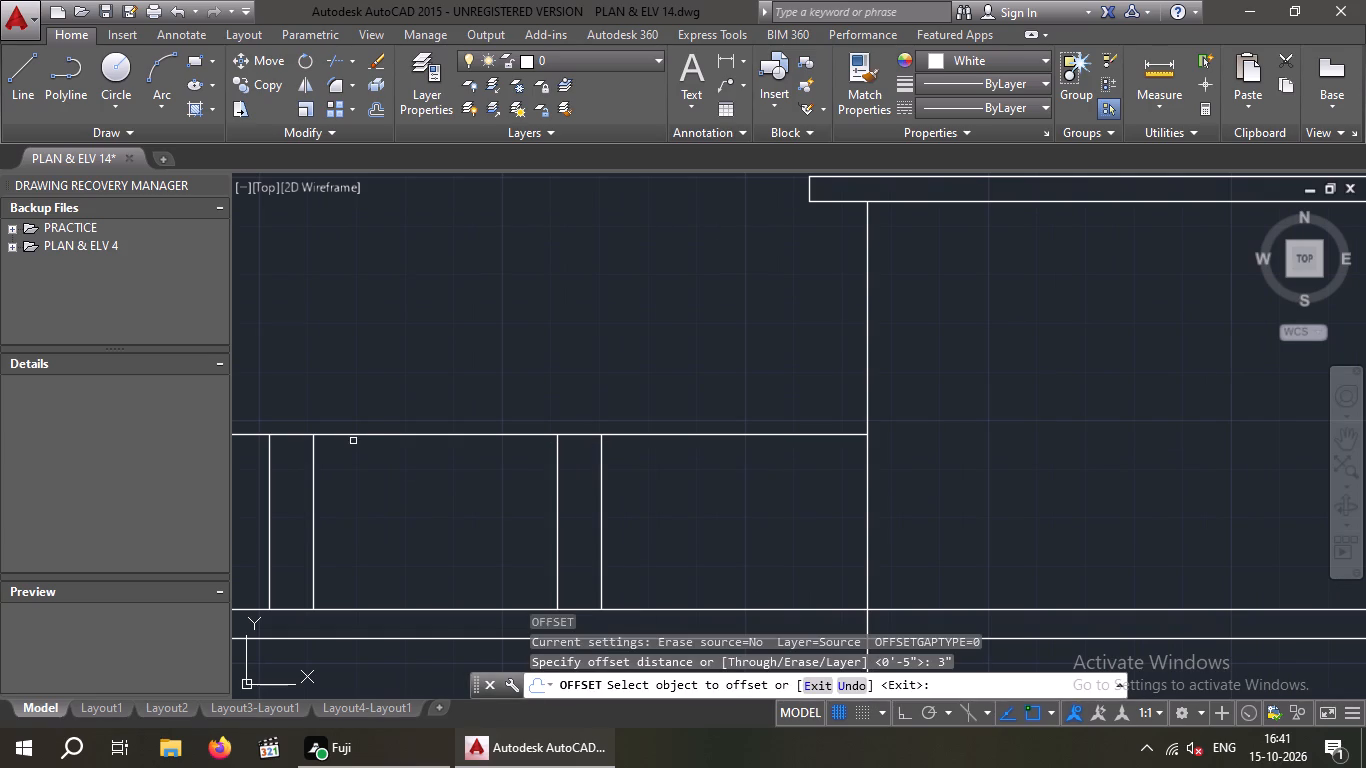
left_click_drag(385, 436, 386, 425)
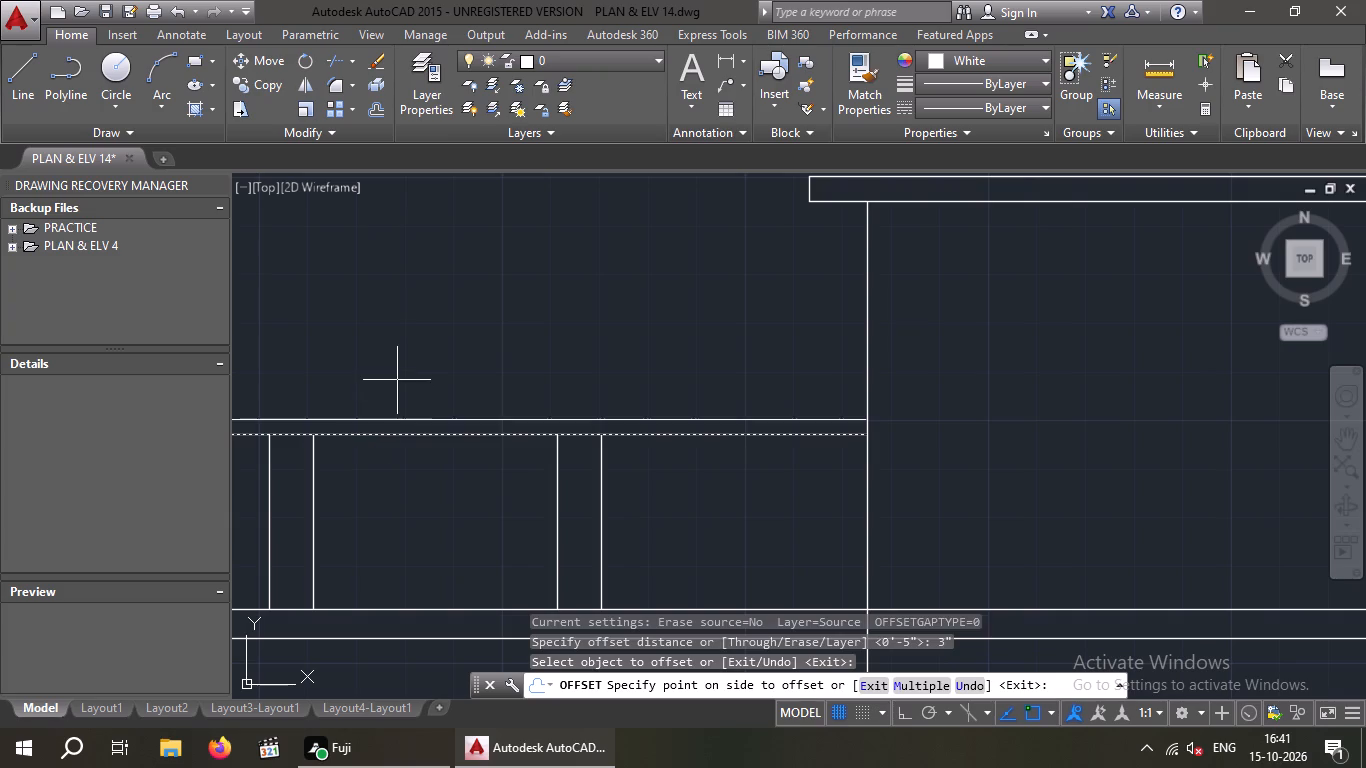
left_click(397, 379)
scroll(397, 379, "down", 3)
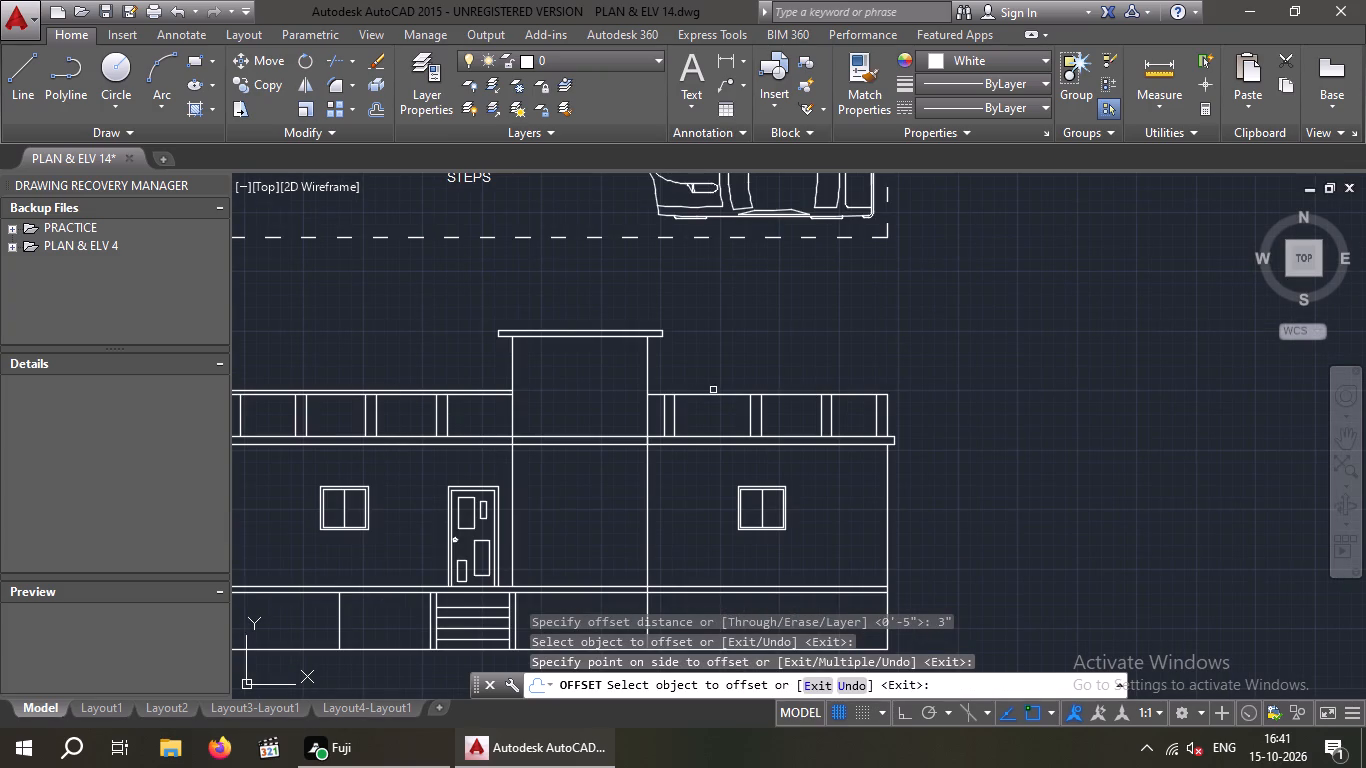
left_click(711, 396)
left_click(711, 360)
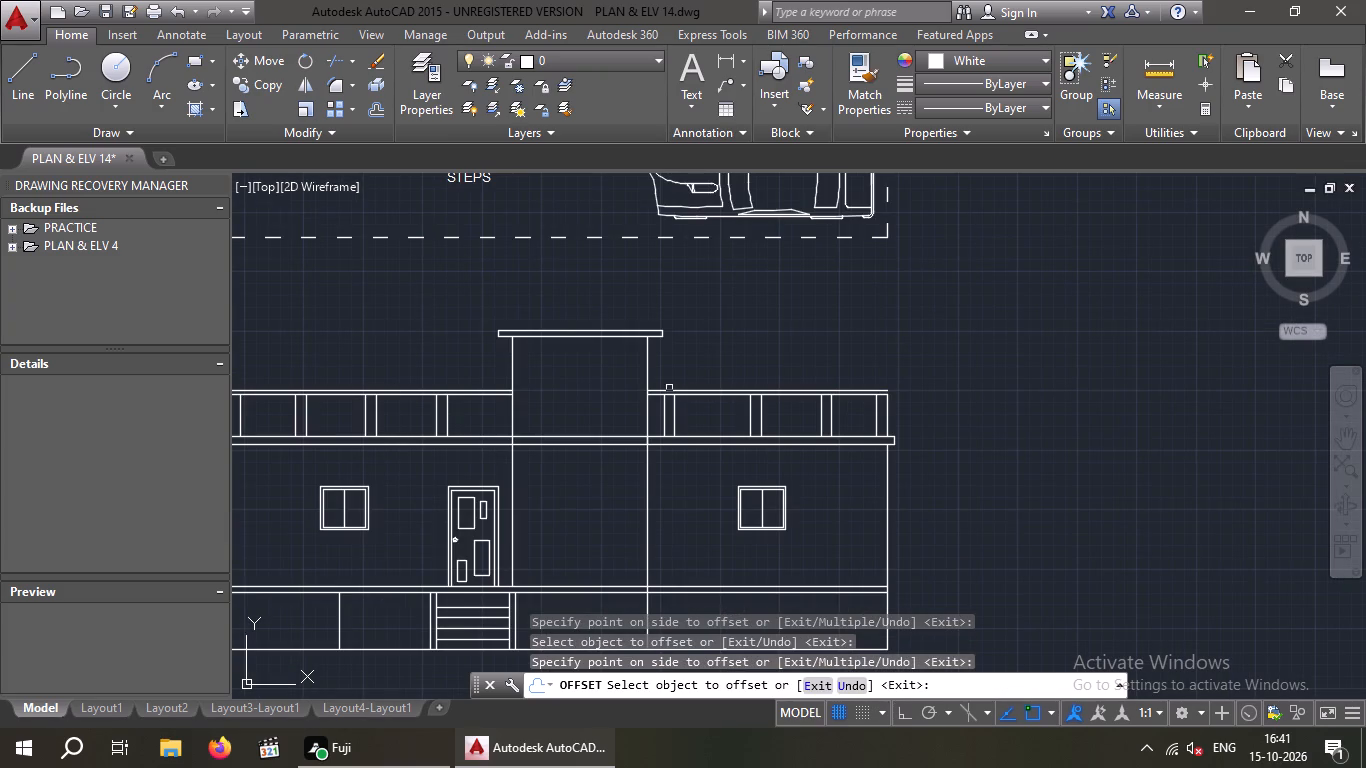
scroll(669, 385, "up", 4)
key("Escape")
key("Escape")
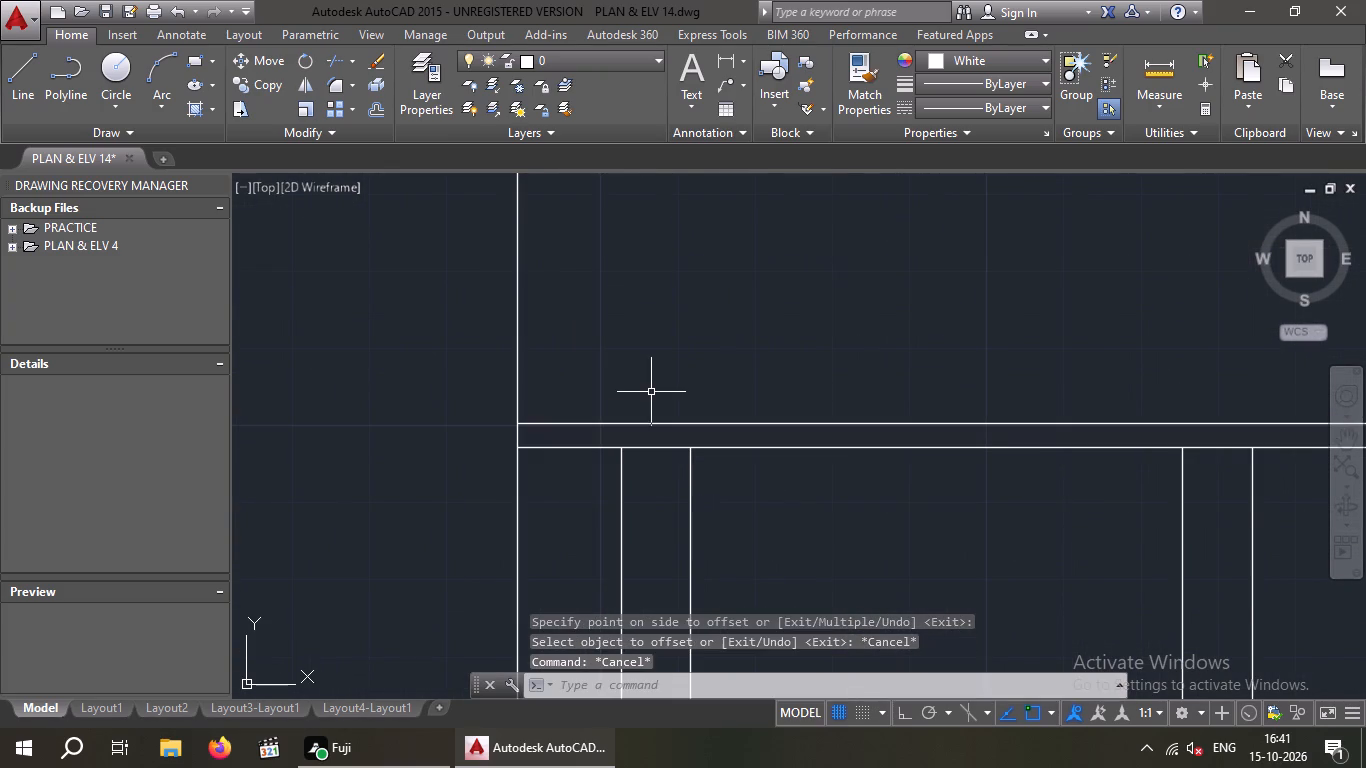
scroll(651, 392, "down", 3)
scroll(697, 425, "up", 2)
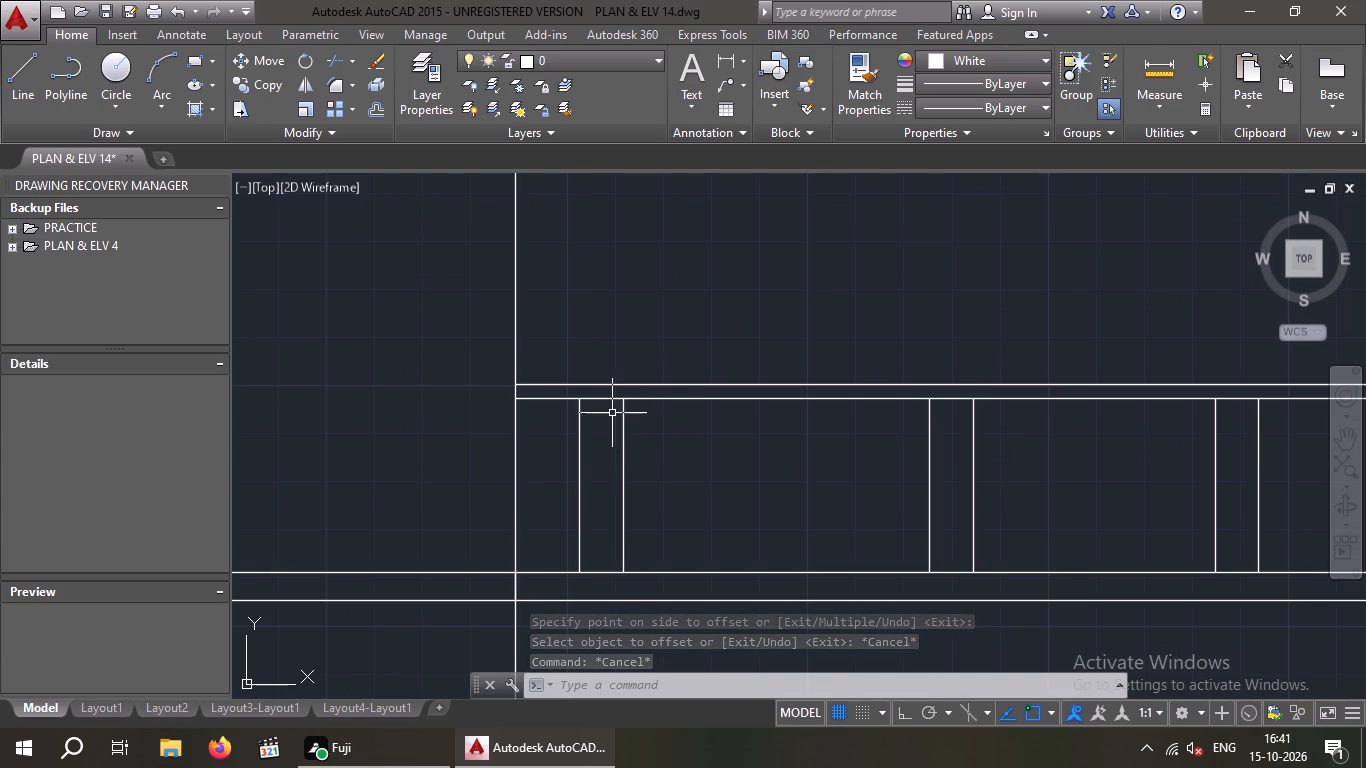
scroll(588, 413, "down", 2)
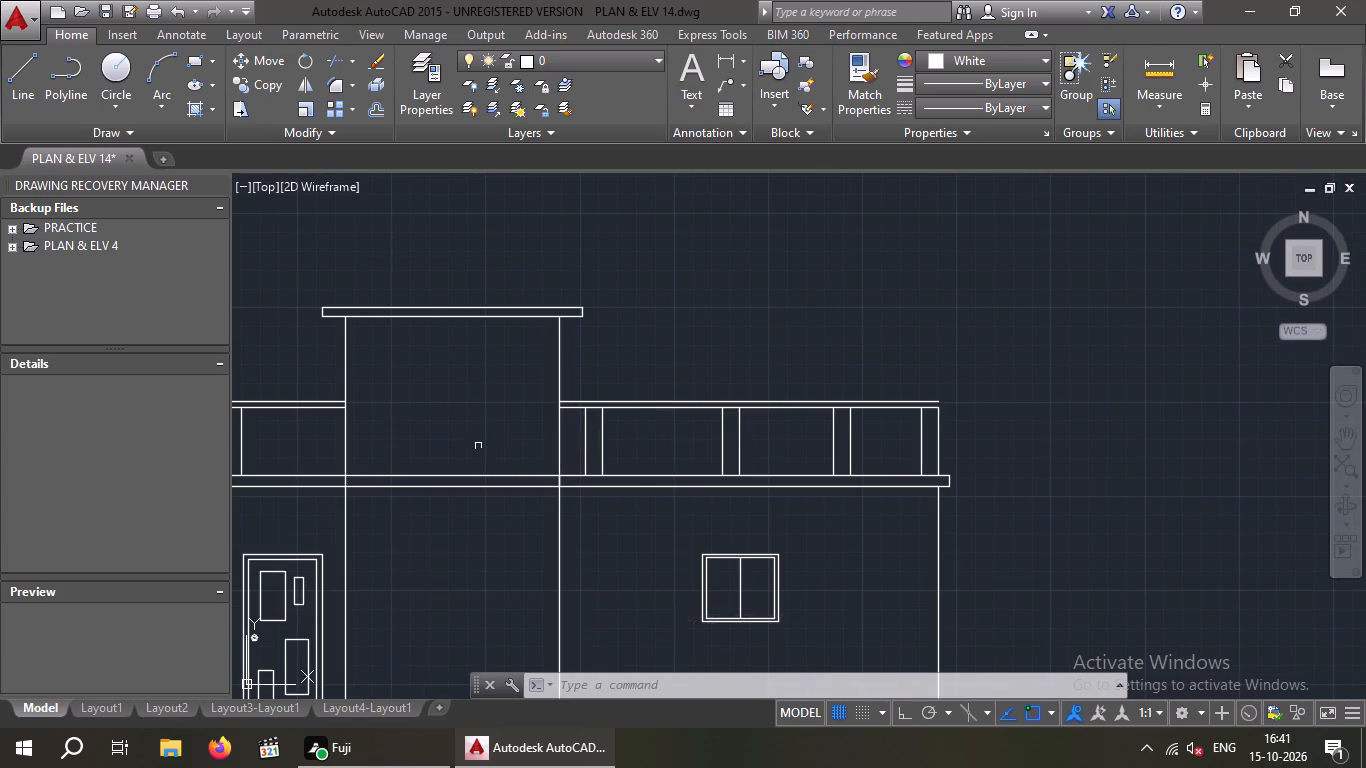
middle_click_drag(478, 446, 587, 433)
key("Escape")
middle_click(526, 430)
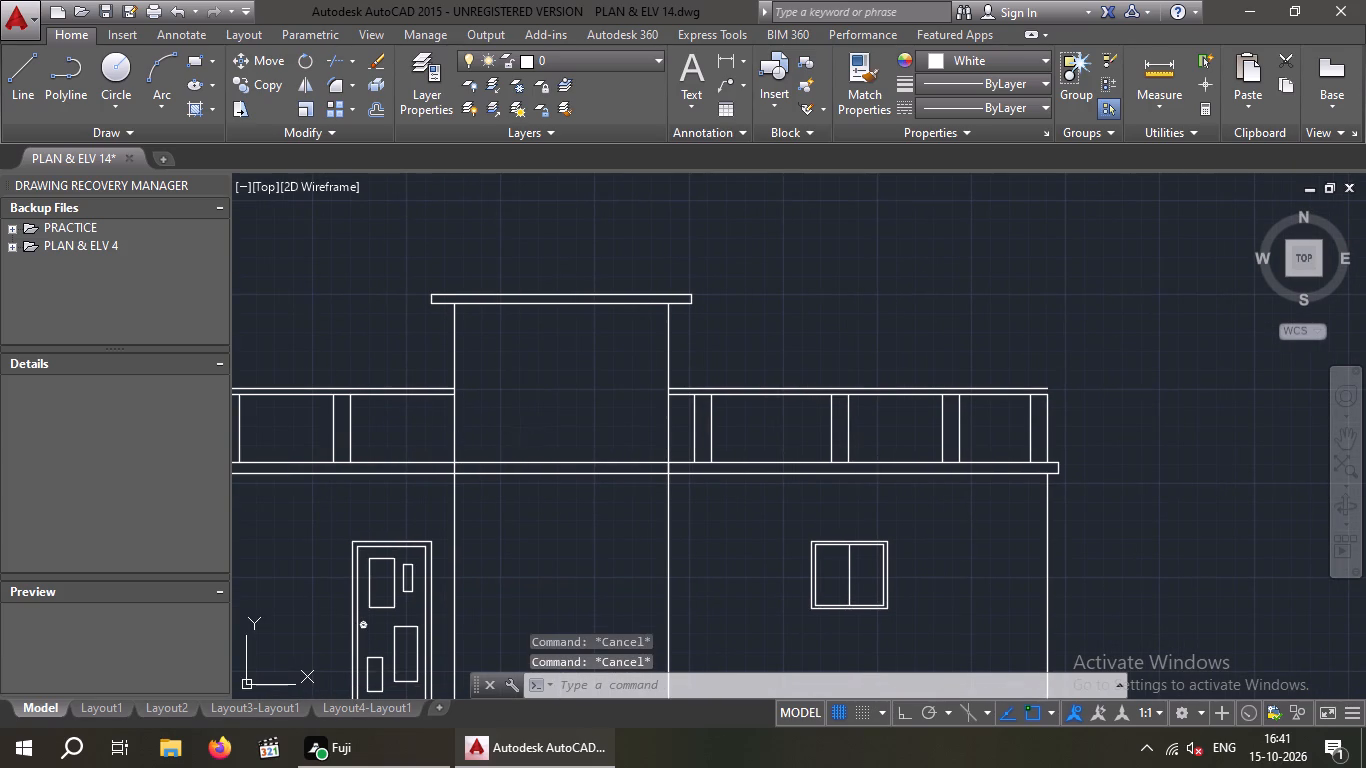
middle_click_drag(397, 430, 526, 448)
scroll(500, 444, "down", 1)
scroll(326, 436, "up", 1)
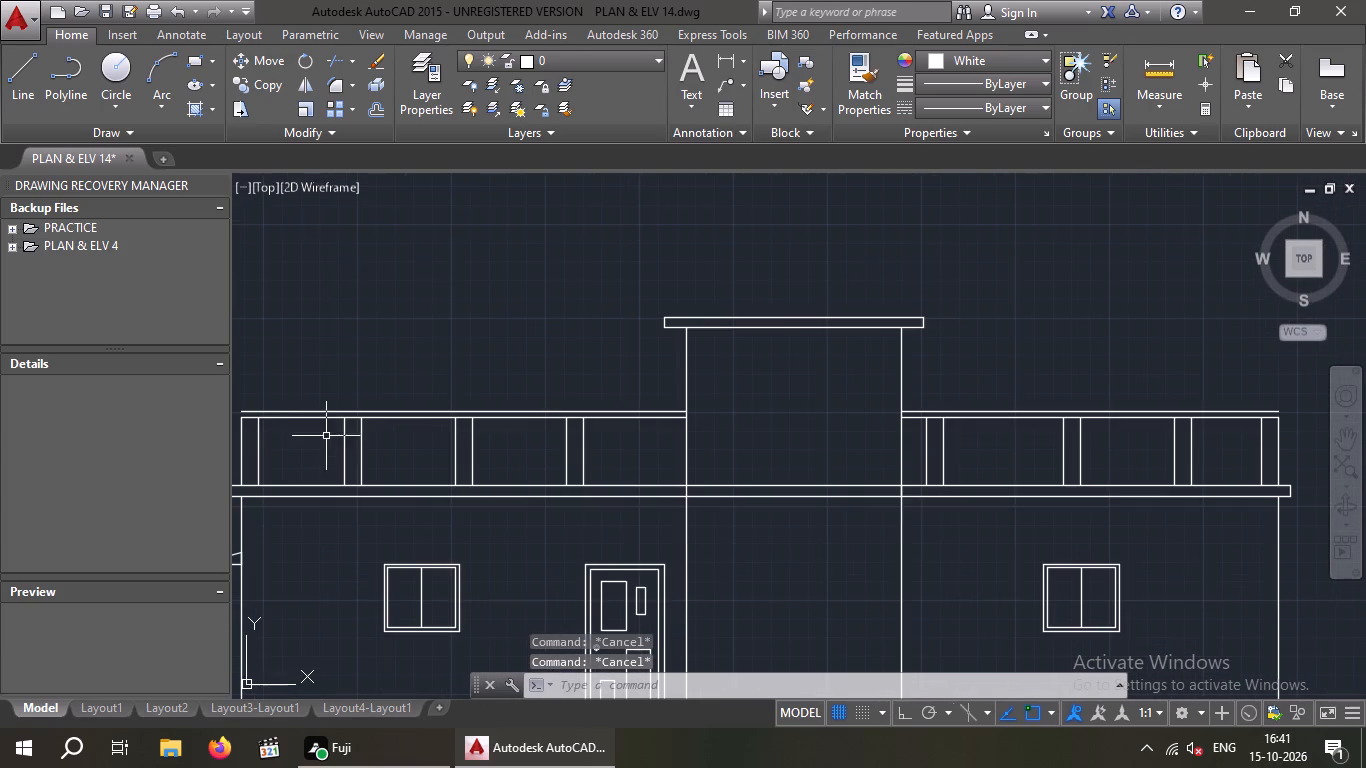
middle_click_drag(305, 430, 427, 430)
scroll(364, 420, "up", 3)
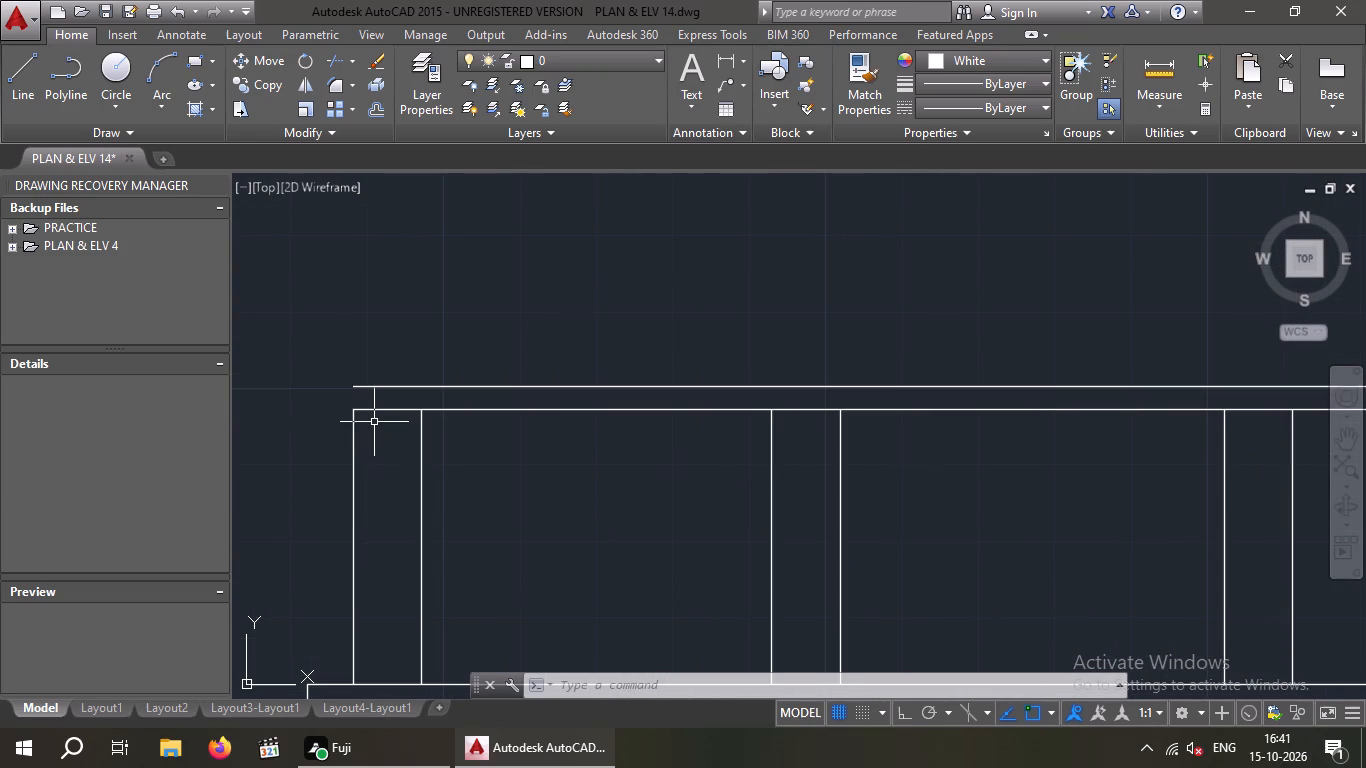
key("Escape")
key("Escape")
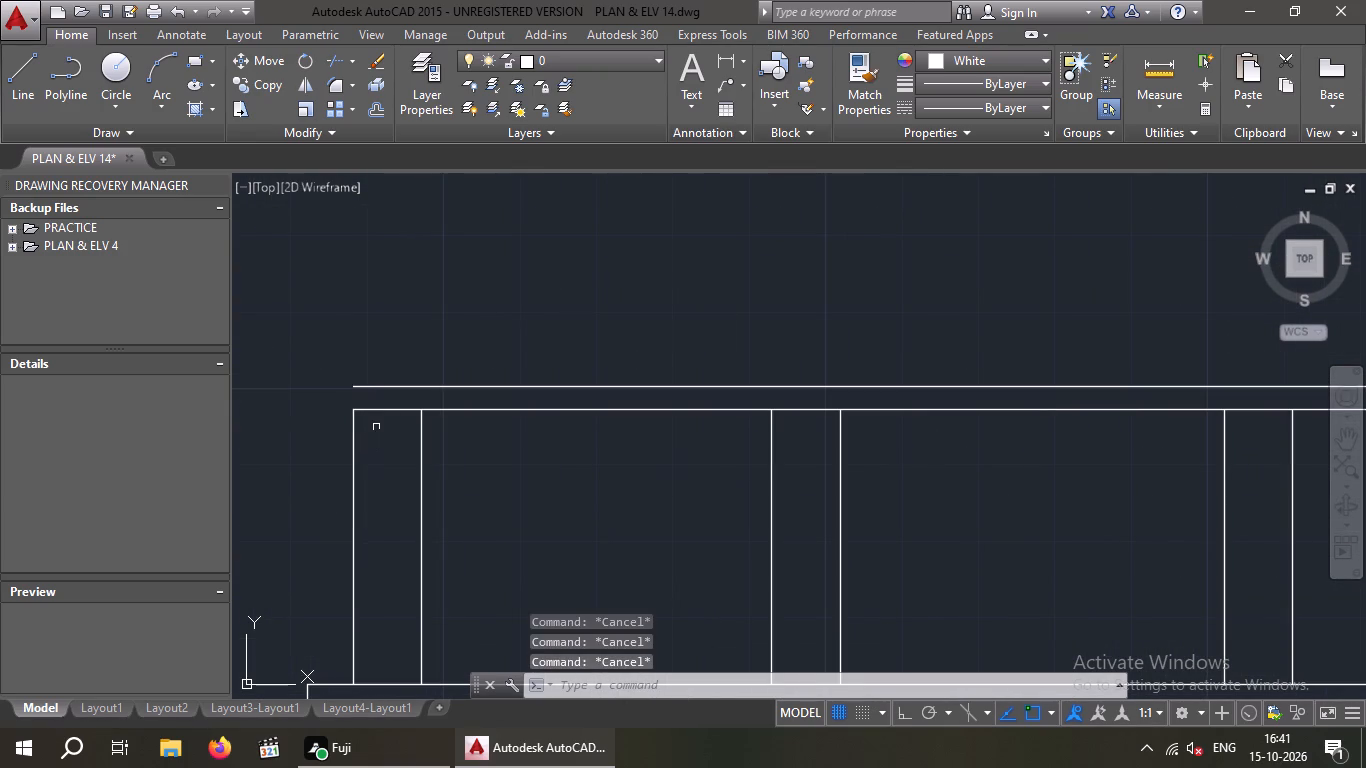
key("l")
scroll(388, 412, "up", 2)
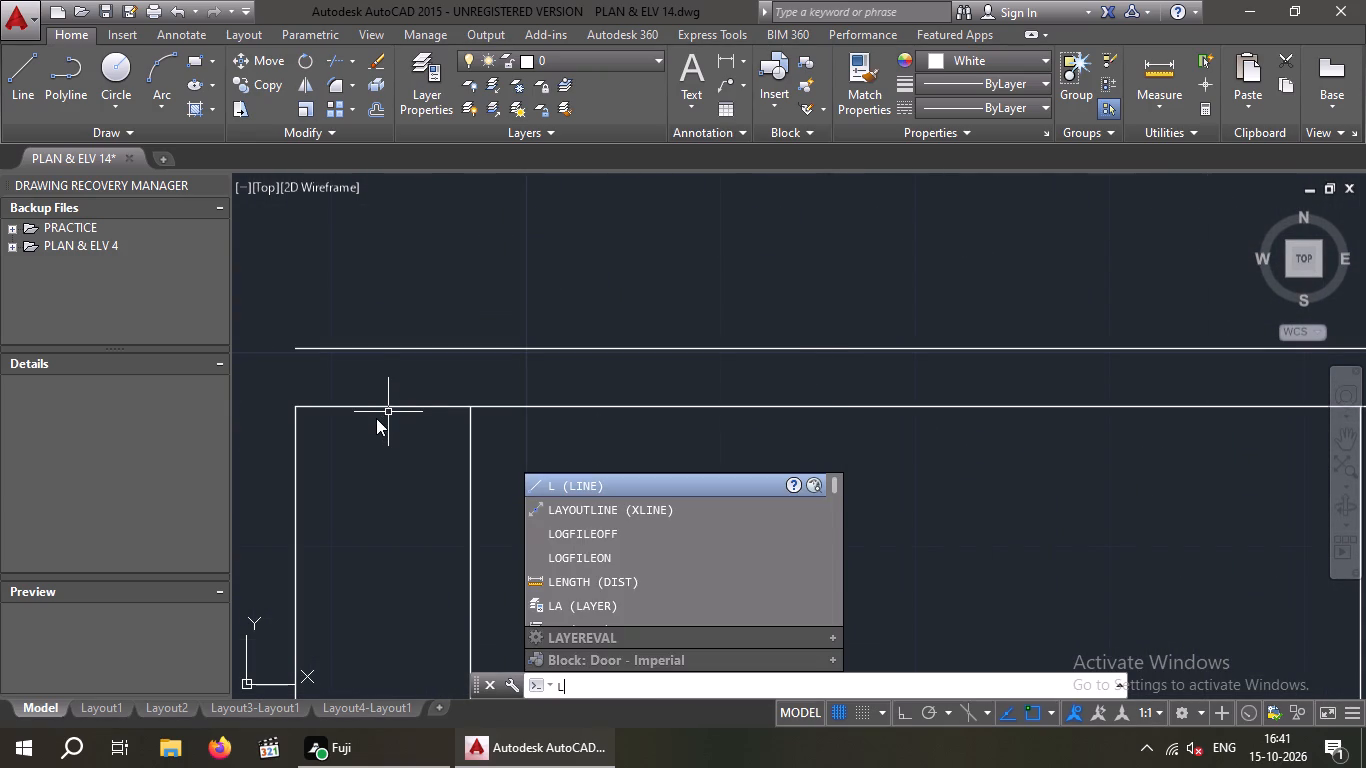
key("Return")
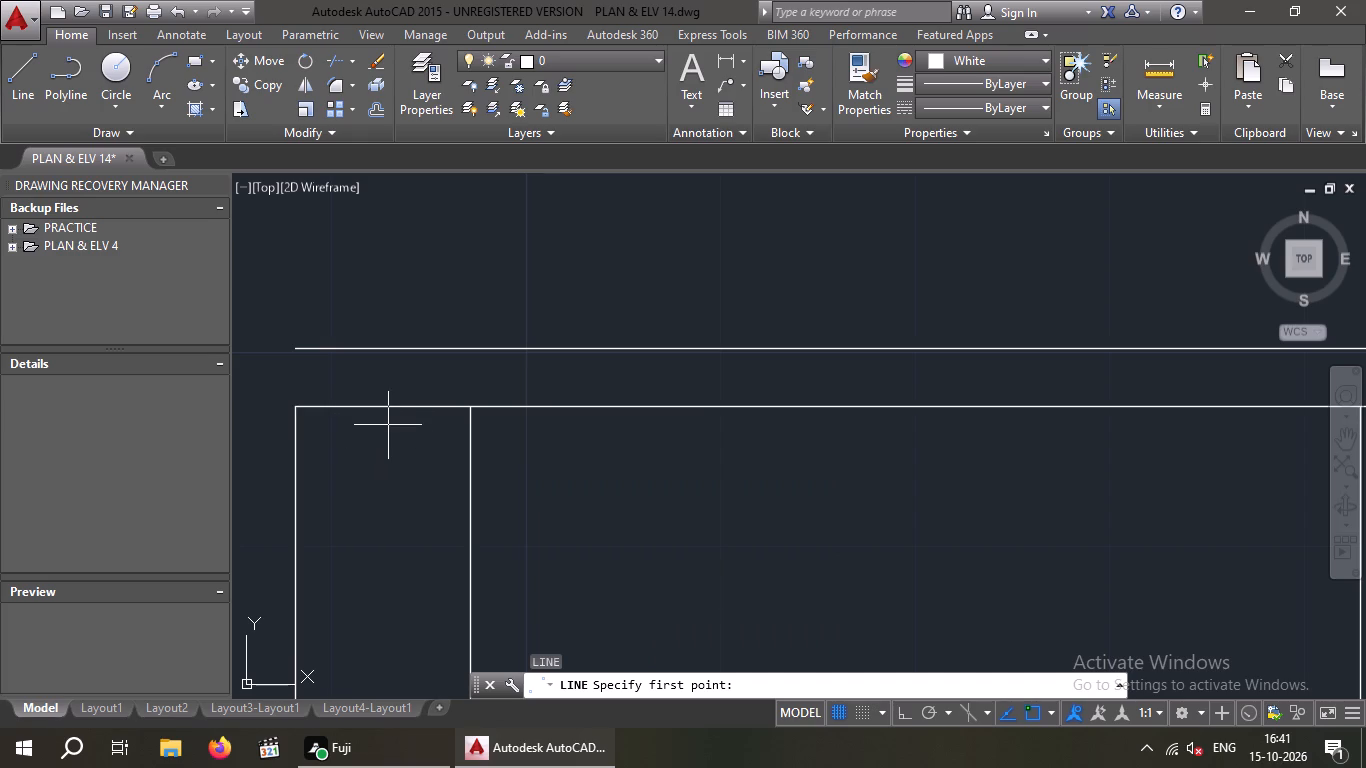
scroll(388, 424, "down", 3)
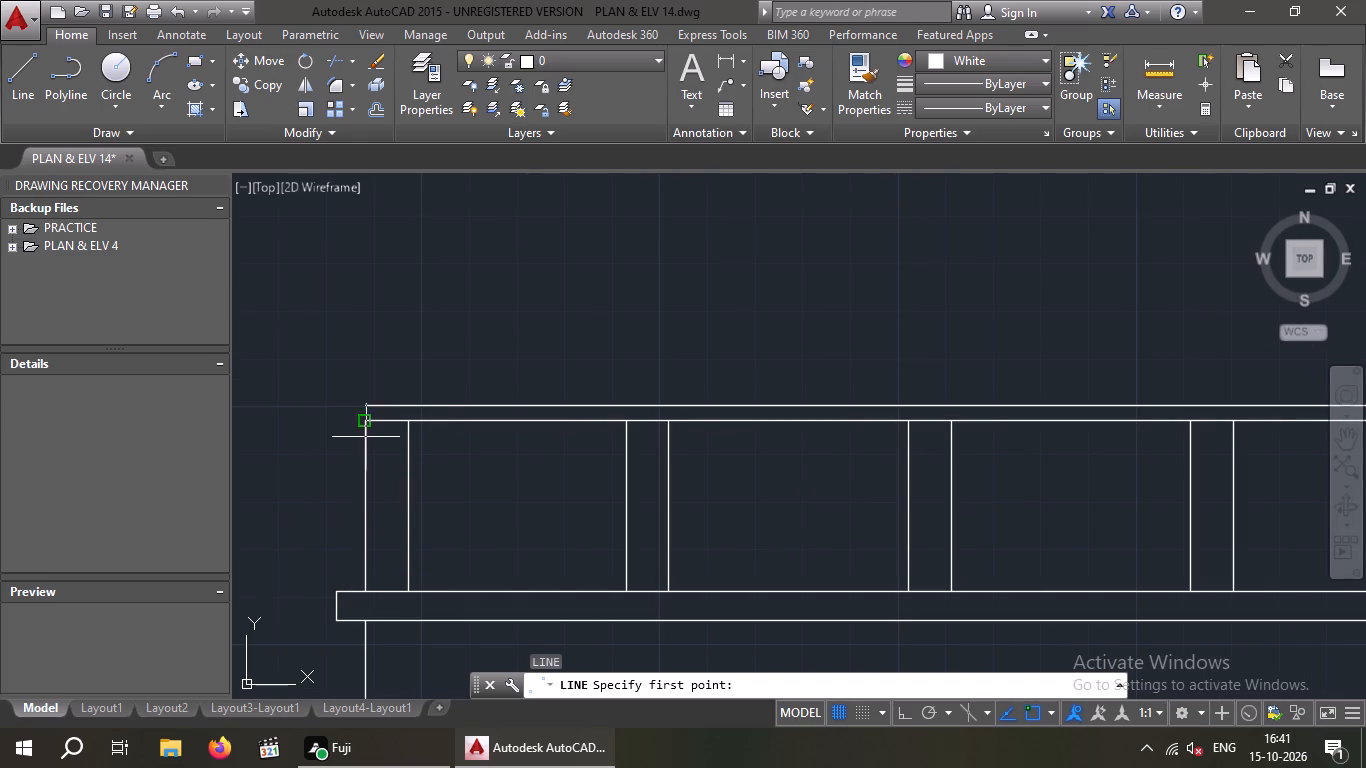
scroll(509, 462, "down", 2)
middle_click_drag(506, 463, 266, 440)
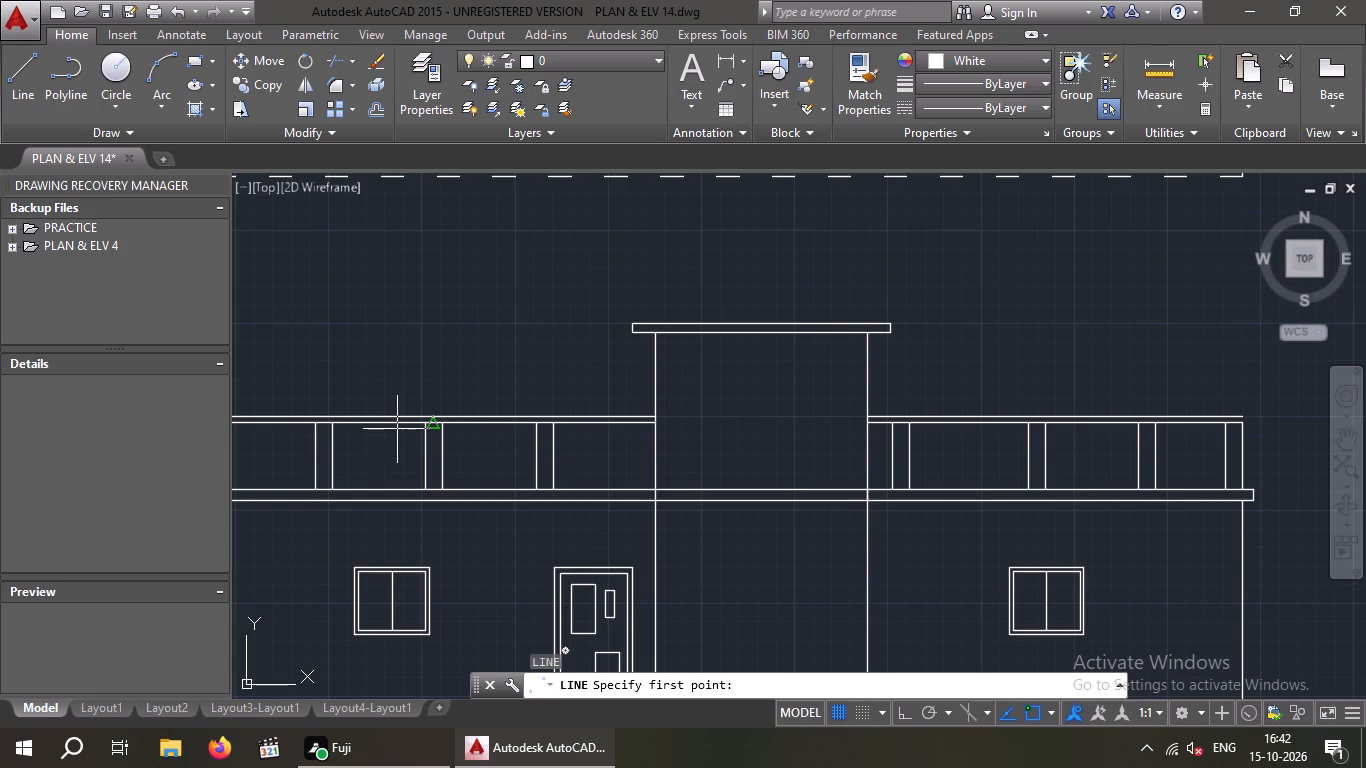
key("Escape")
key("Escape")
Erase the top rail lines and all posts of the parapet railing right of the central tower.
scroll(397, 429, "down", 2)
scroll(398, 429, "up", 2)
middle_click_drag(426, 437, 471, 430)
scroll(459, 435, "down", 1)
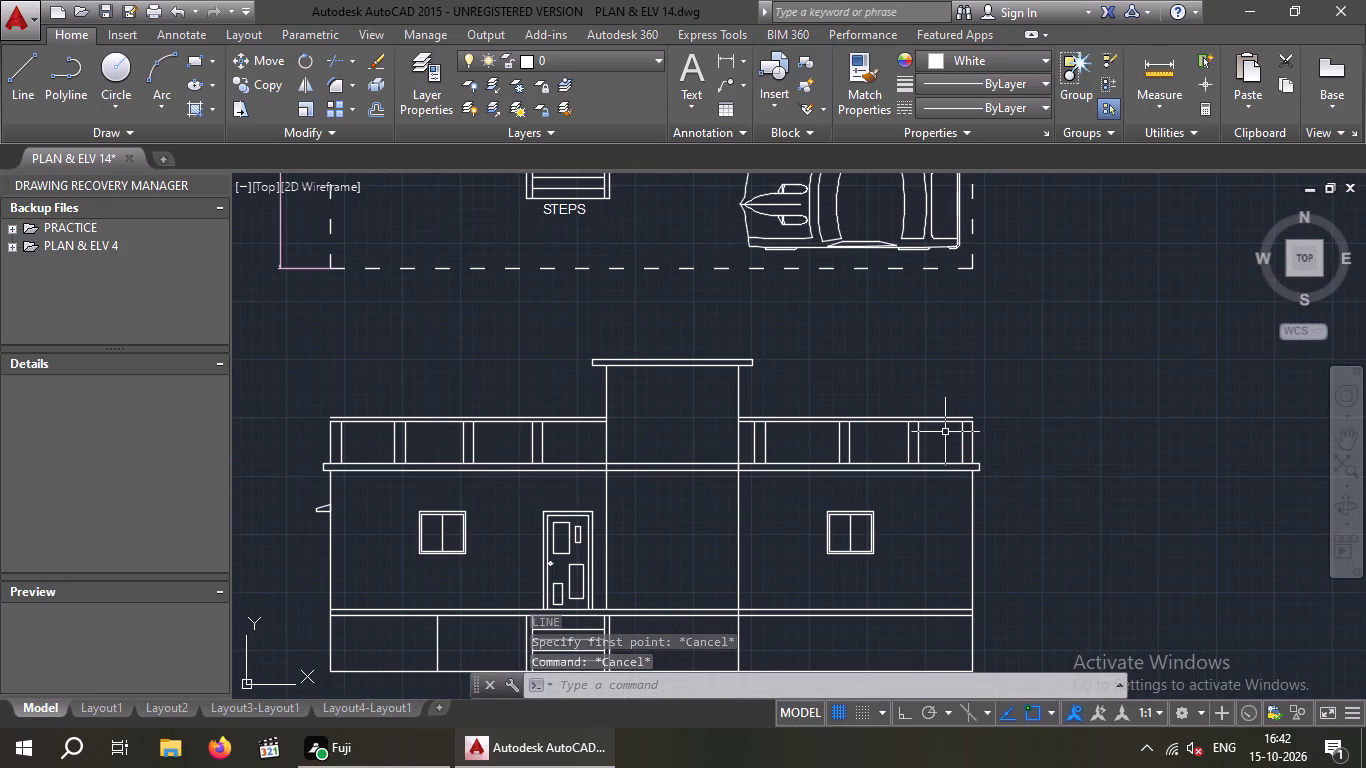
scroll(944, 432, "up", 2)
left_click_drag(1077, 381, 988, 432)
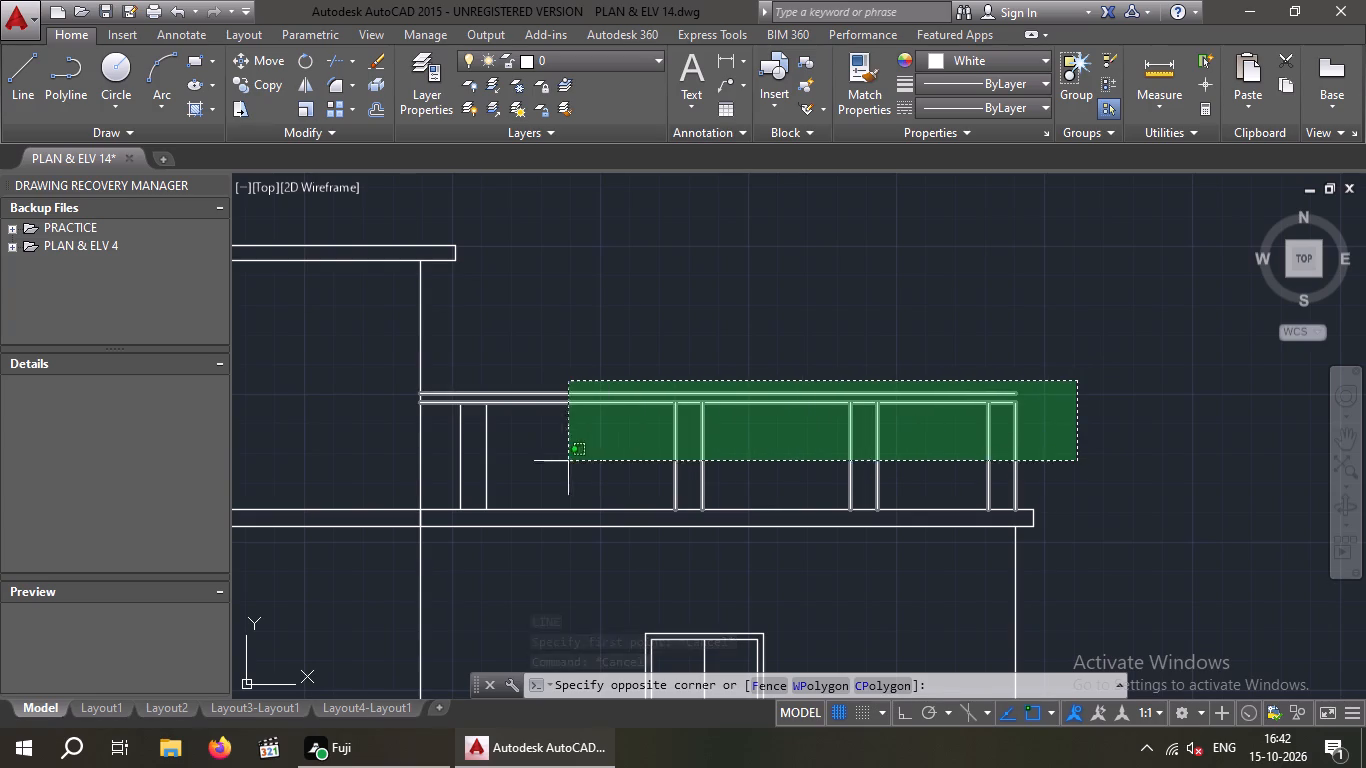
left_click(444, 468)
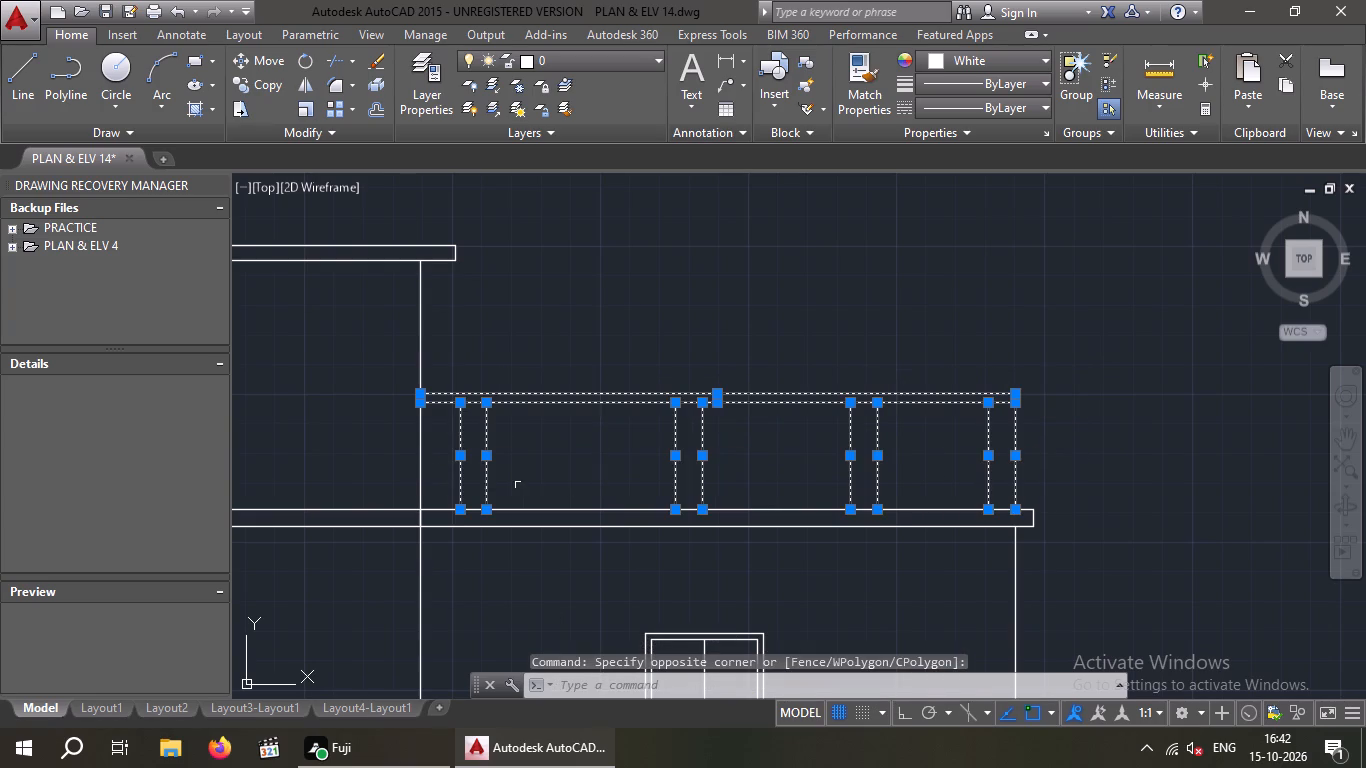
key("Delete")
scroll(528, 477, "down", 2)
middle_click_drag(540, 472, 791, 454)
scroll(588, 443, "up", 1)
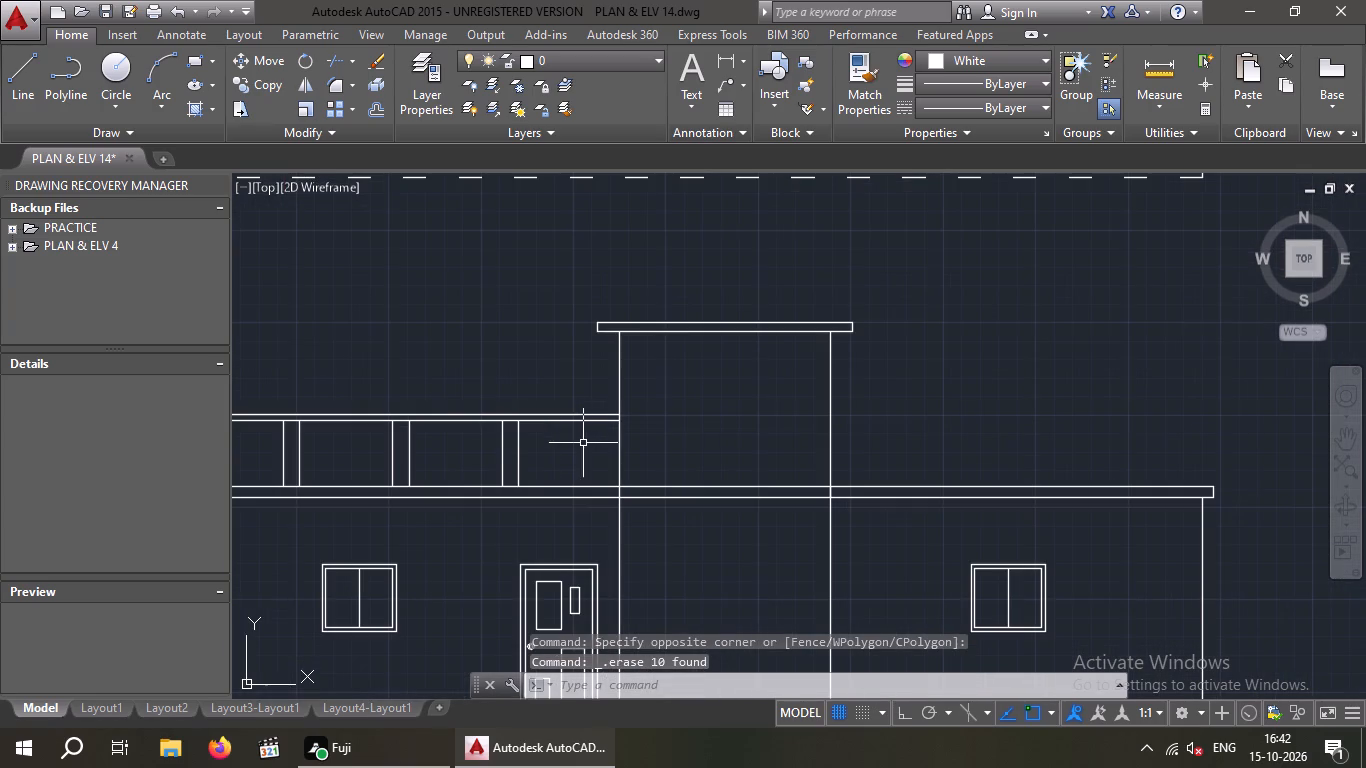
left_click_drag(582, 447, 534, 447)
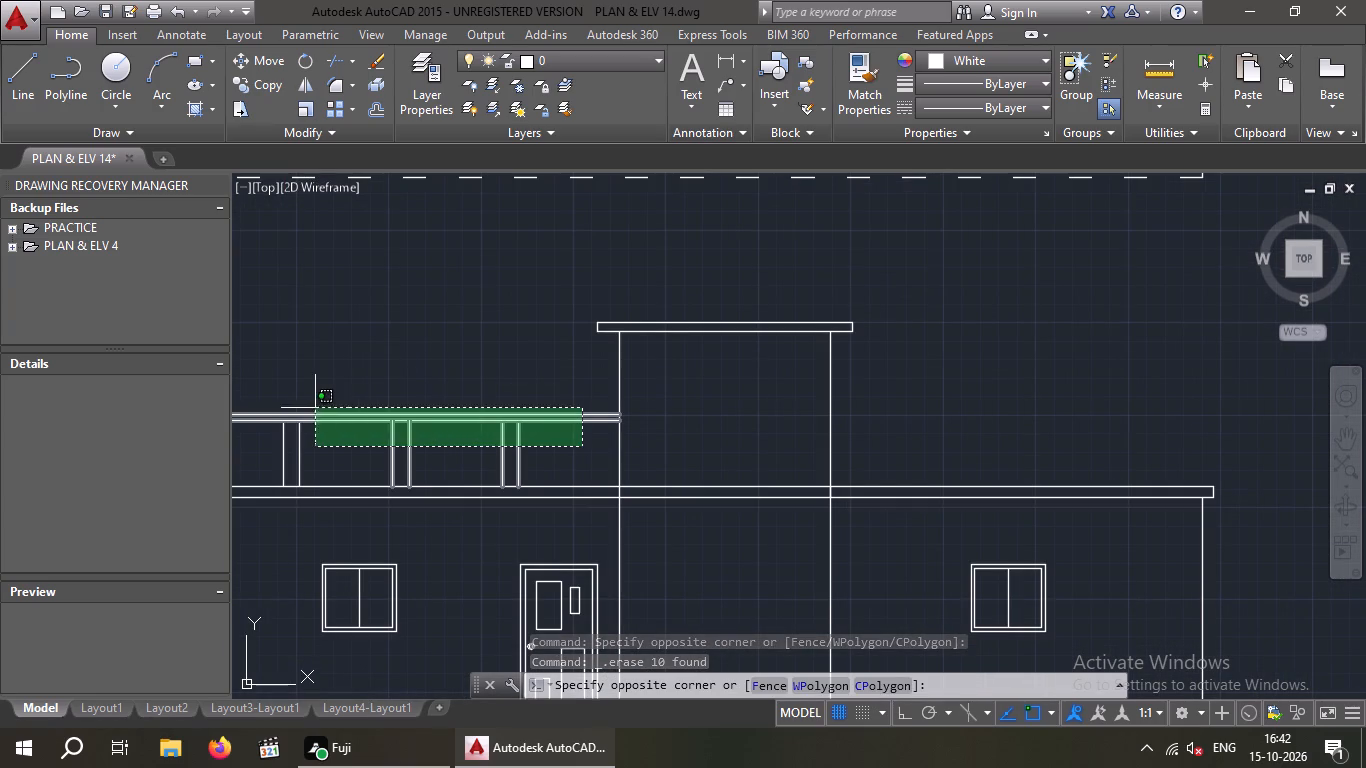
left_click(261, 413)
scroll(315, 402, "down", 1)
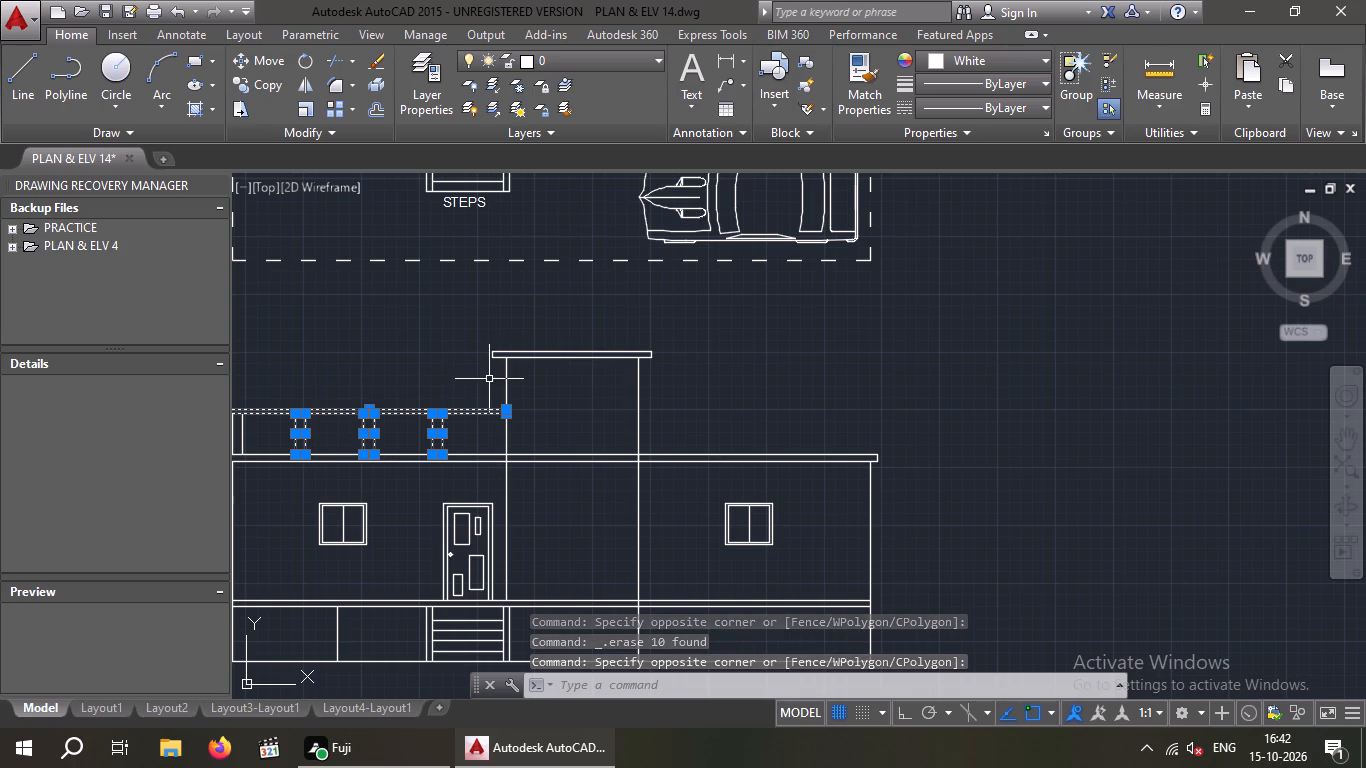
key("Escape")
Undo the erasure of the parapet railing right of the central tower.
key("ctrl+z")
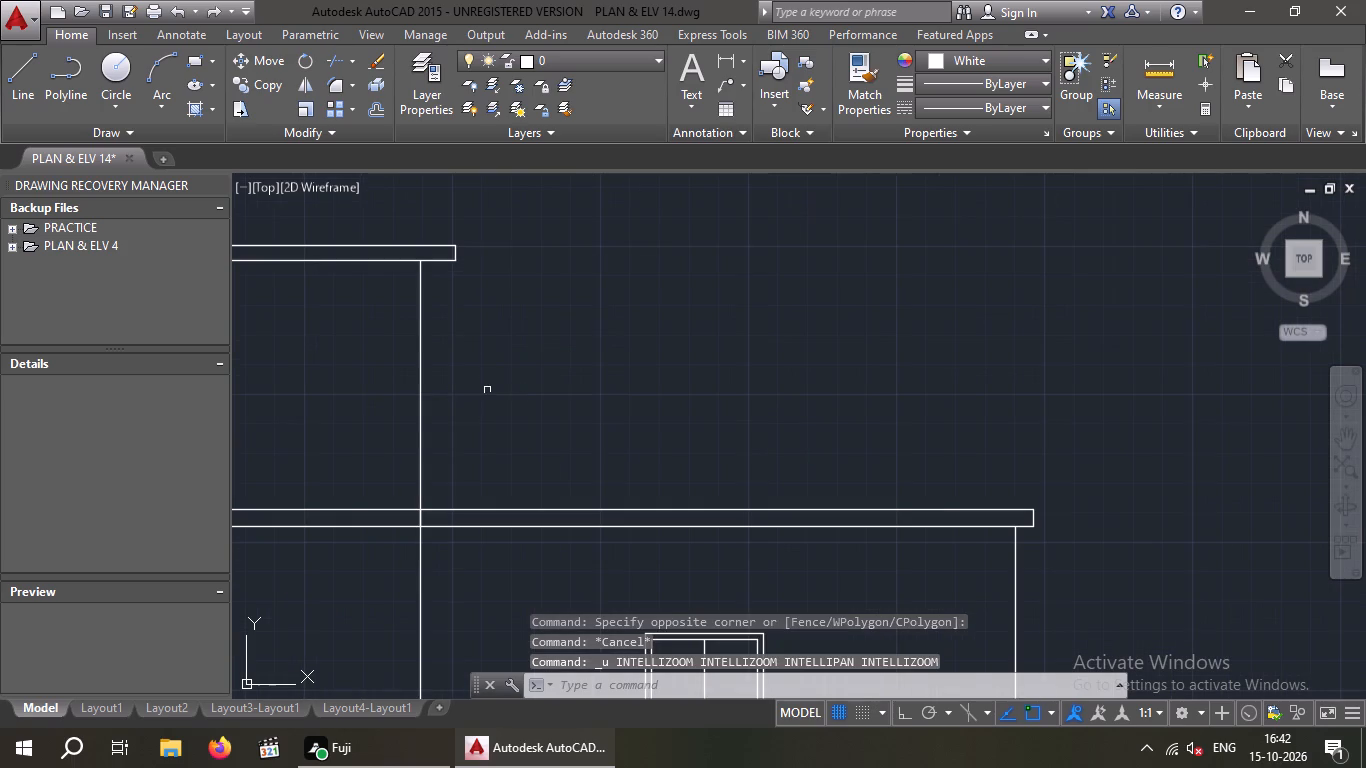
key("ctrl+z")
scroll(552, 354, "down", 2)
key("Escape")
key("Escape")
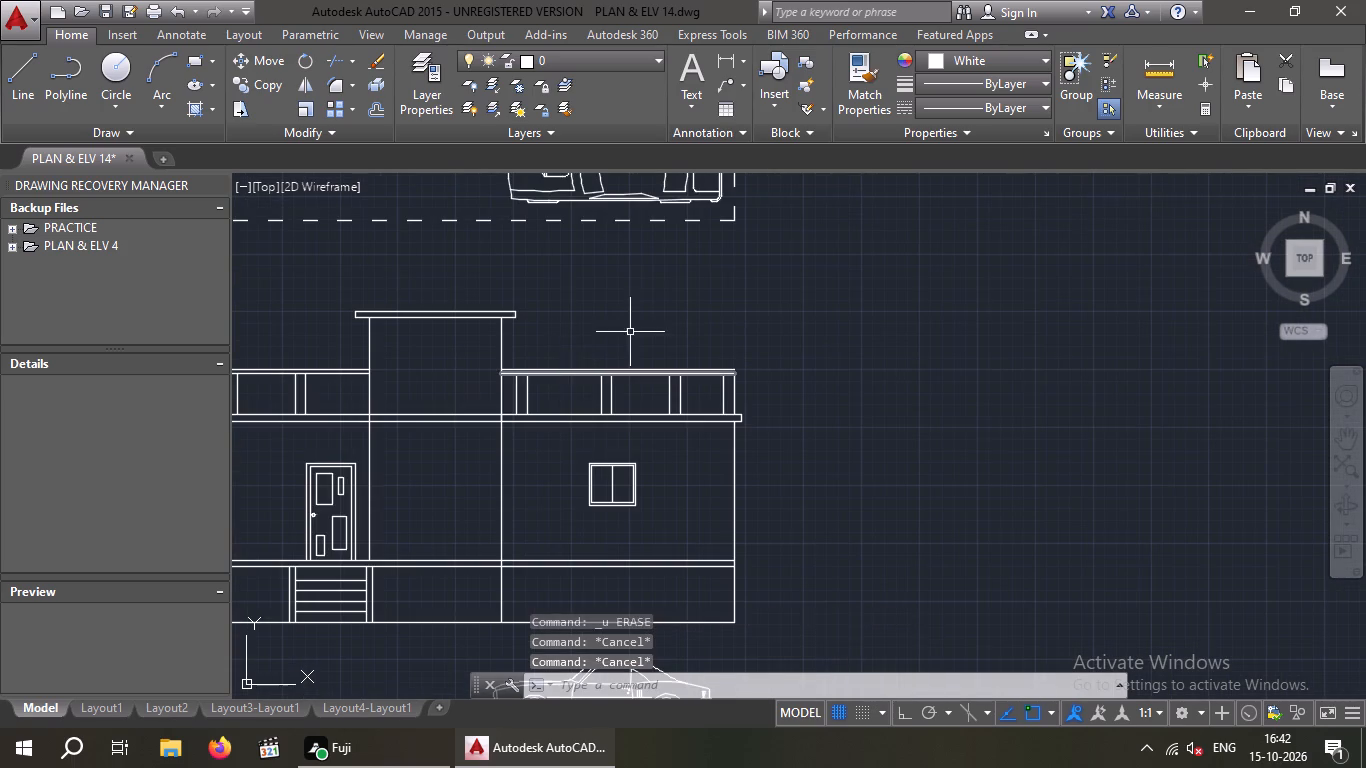
Draw a line across the top of the leftmost parapet post, from its outer corner to its inner corner.
middle_click_drag(630, 331, 796, 336)
middle_click_drag(676, 355, 781, 345)
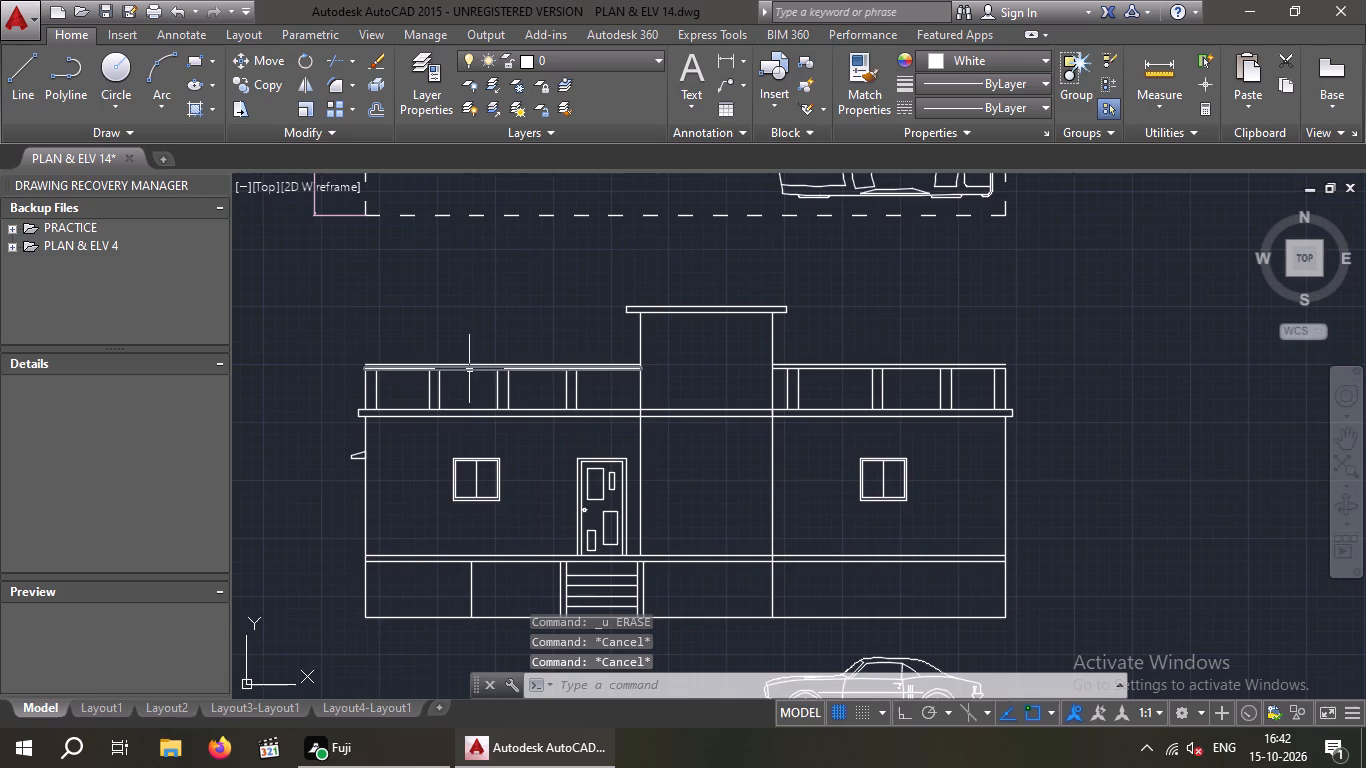
scroll(365, 370, "up", 5)
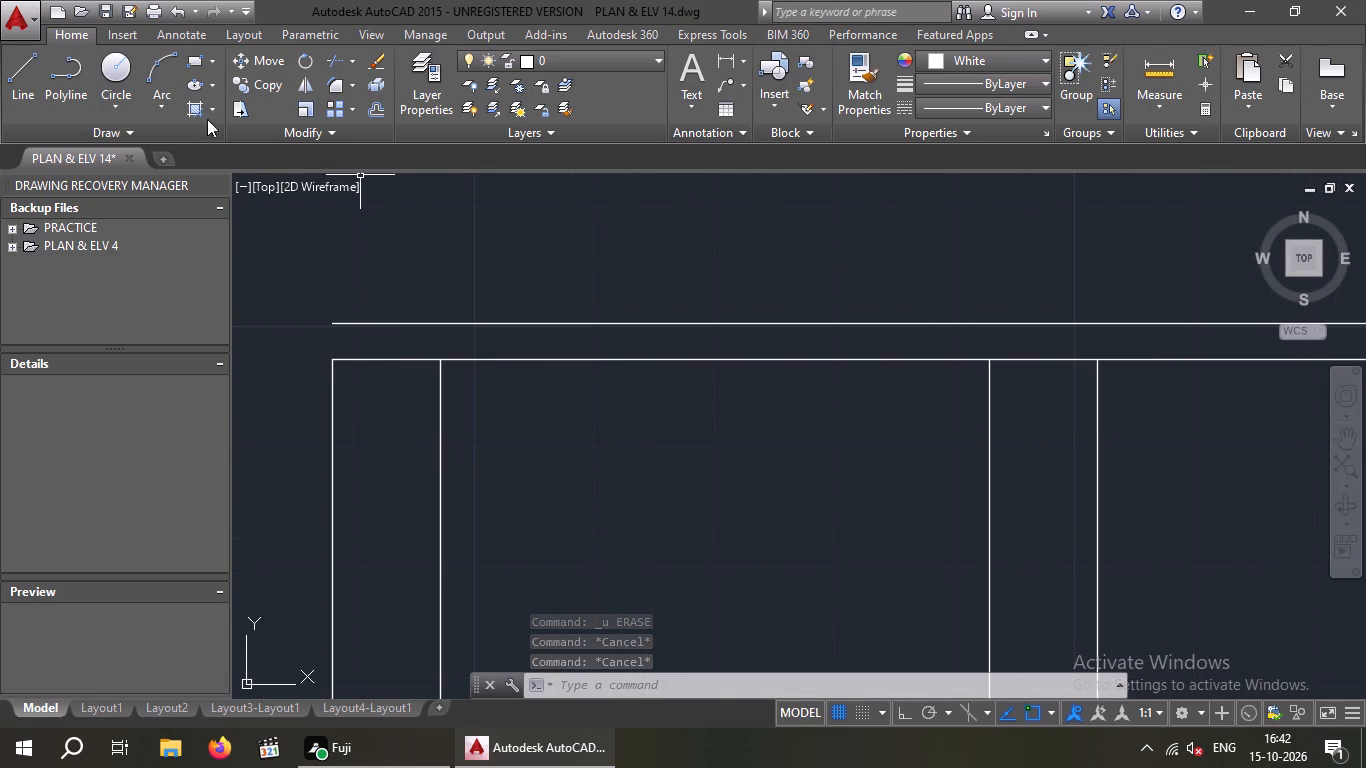
left_click(22, 68)
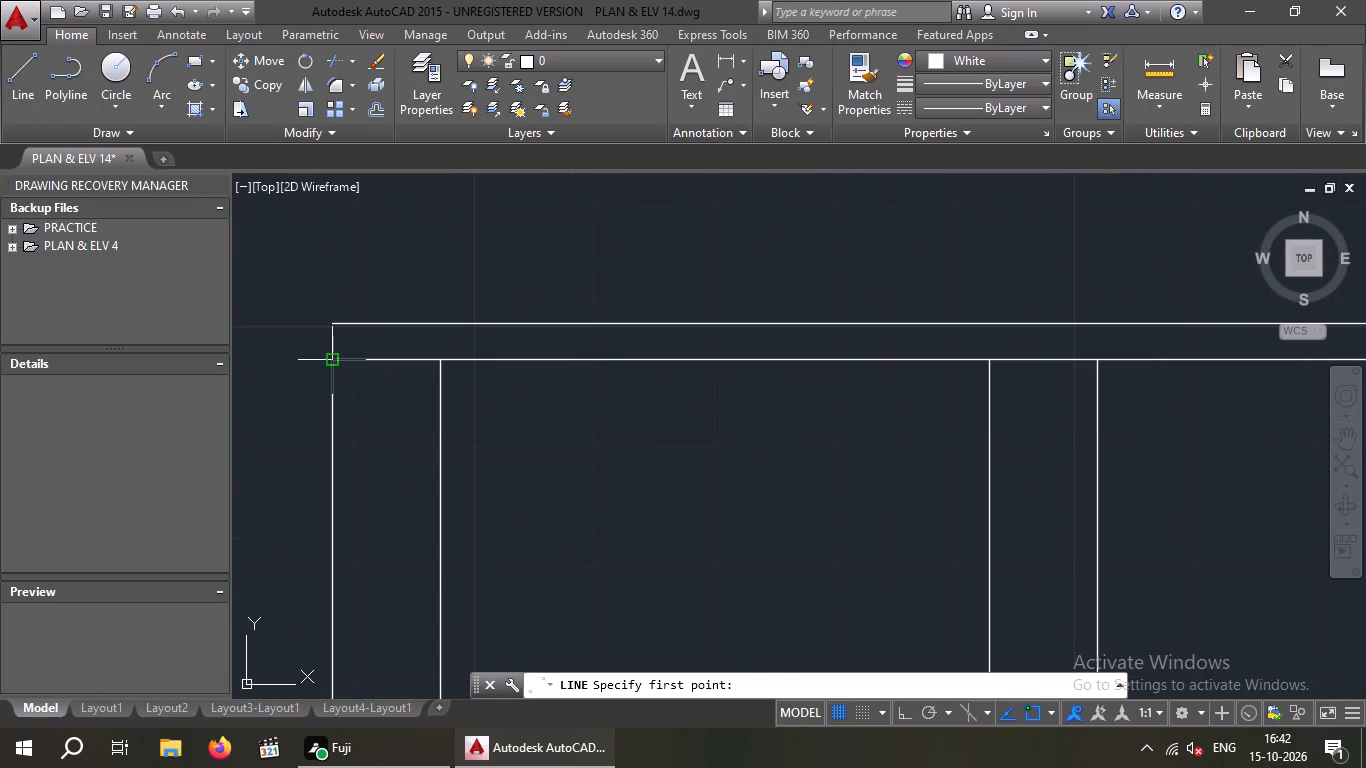
left_click_drag(328, 360, 342, 359)
left_click(442, 359)
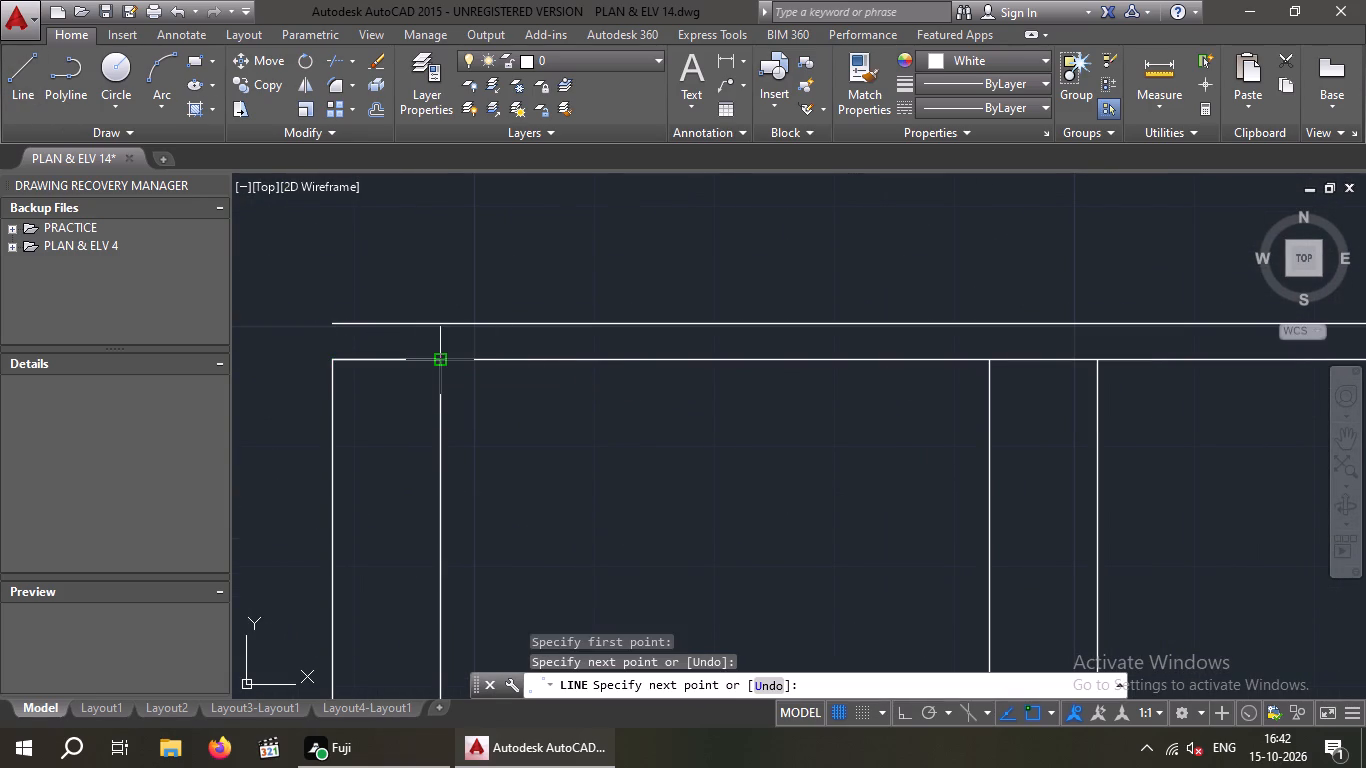
key("Escape")
Draw a vertical line from the midpoint of the leftmost parapet post's top up to the raised rail line.
key("space")
scroll(379, 362, "up", 2)
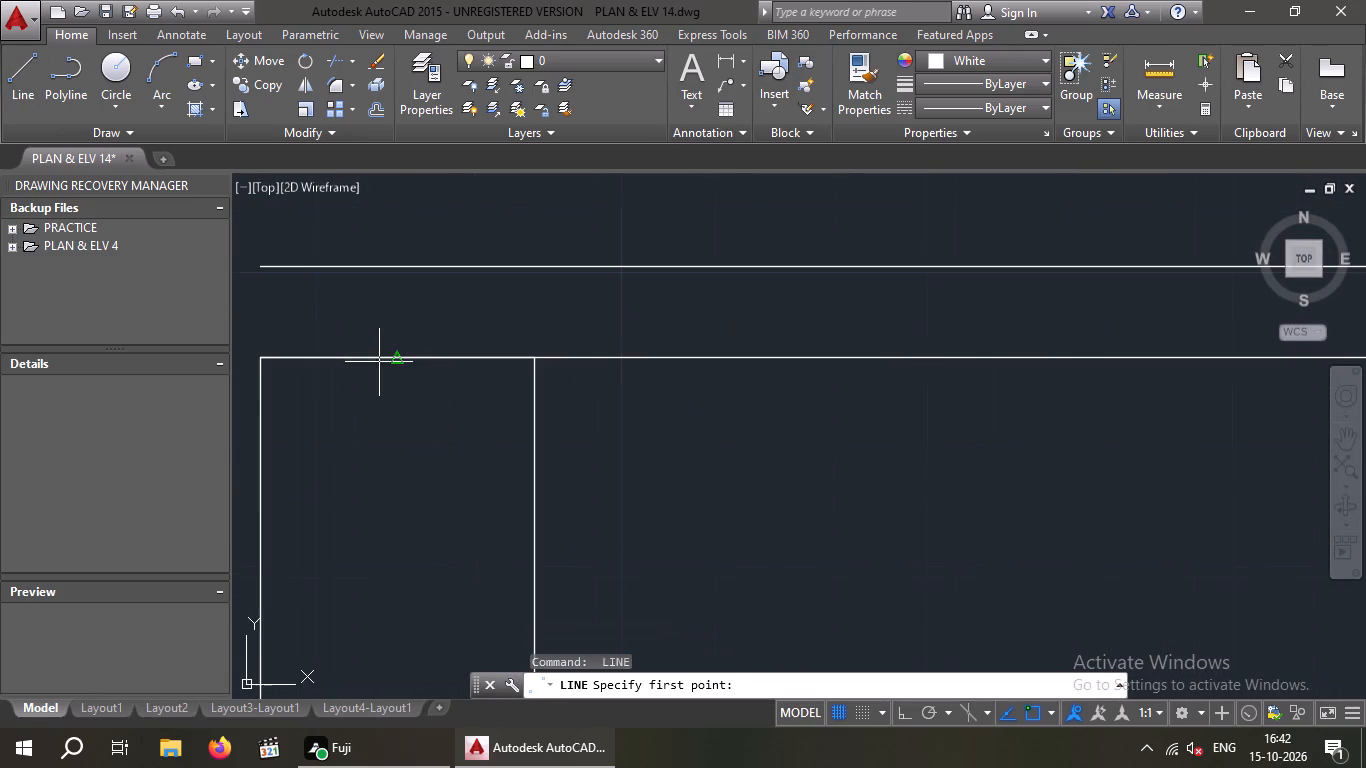
left_click(400, 353)
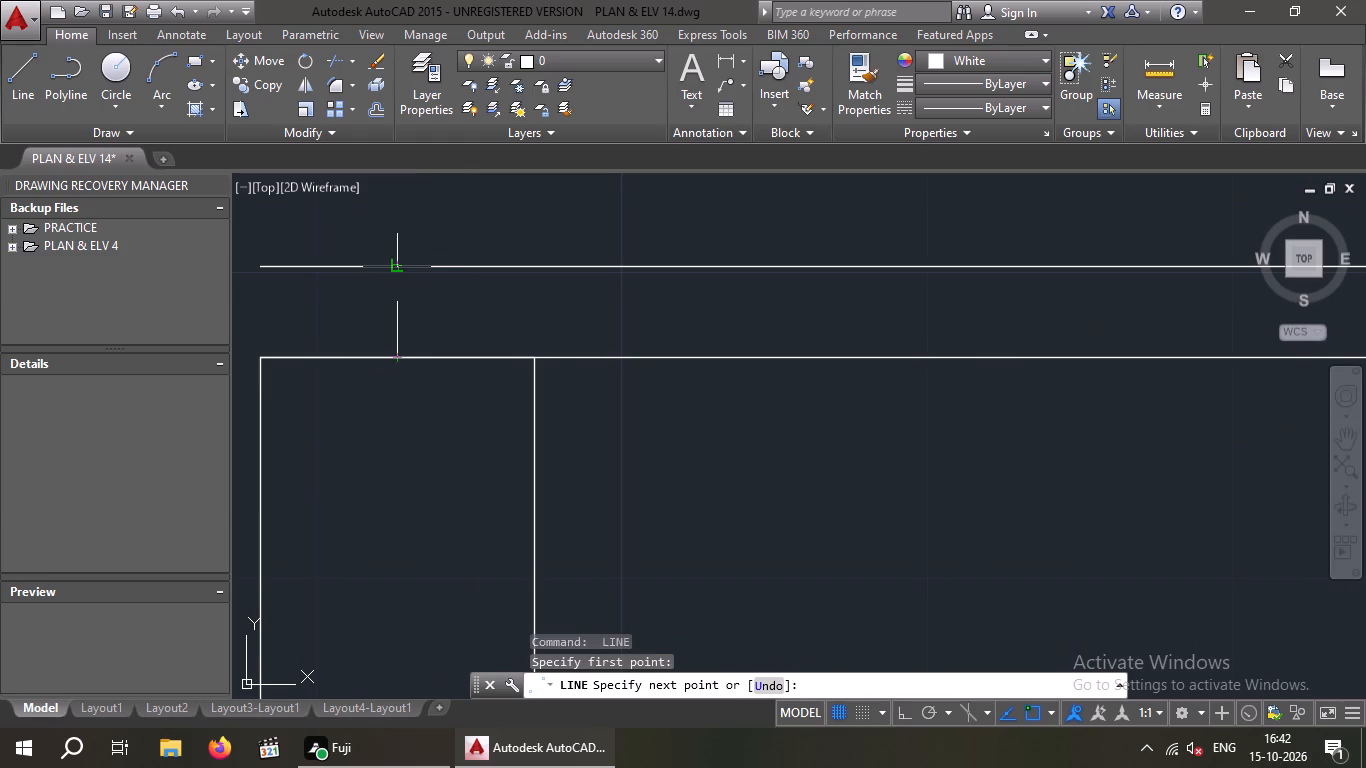
left_click(397, 265)
key("space")
scroll(402, 303, "down", 2)
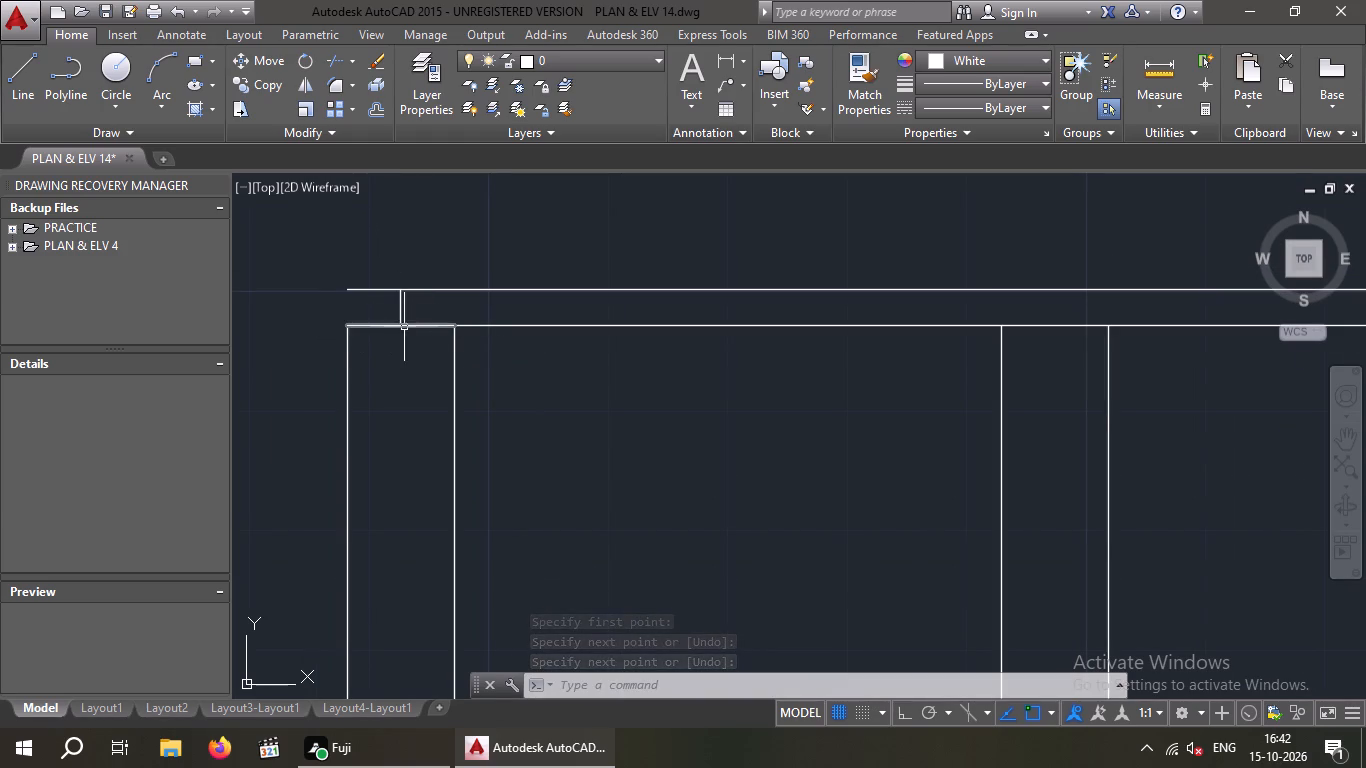
Check the distance from the leftmost post's centre line to its outer corner with a temporary linear dimension.
left_click(723, 62)
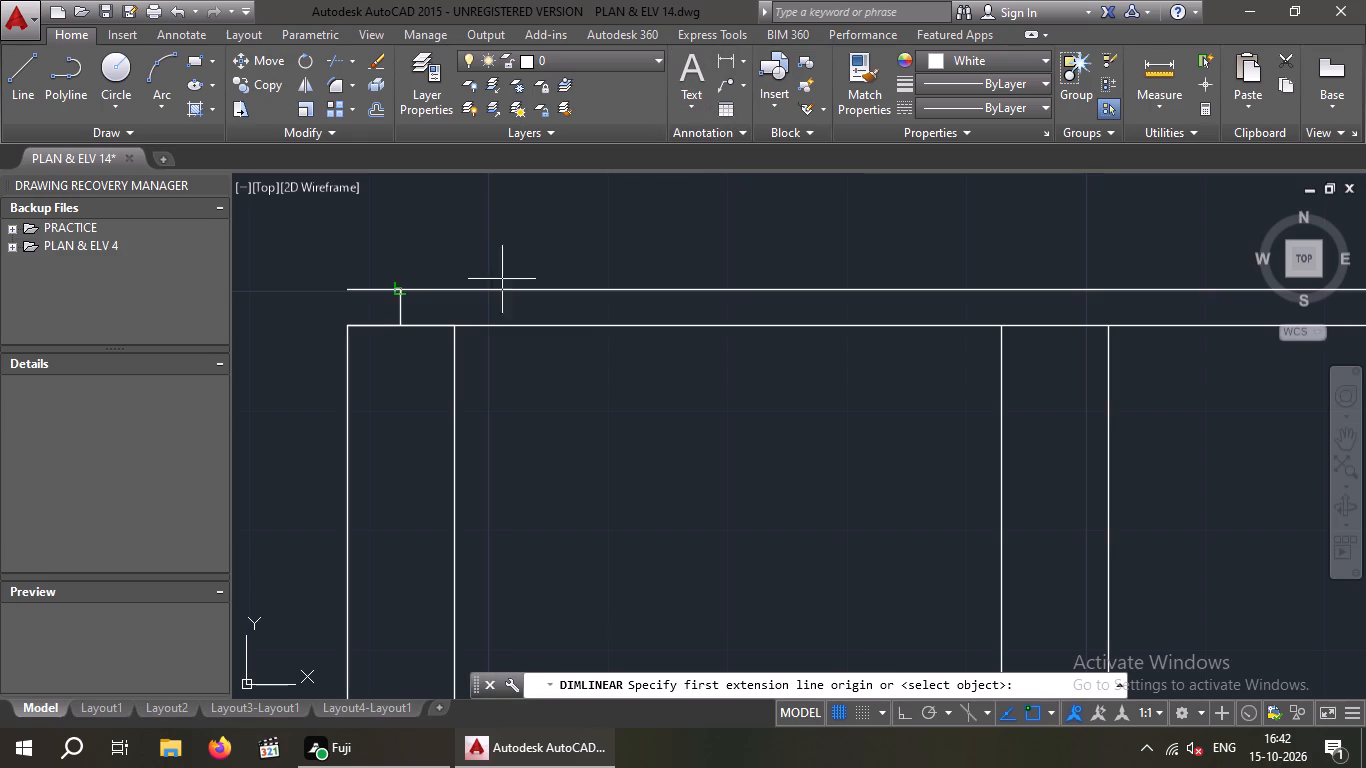
left_click(406, 326)
left_click(350, 327)
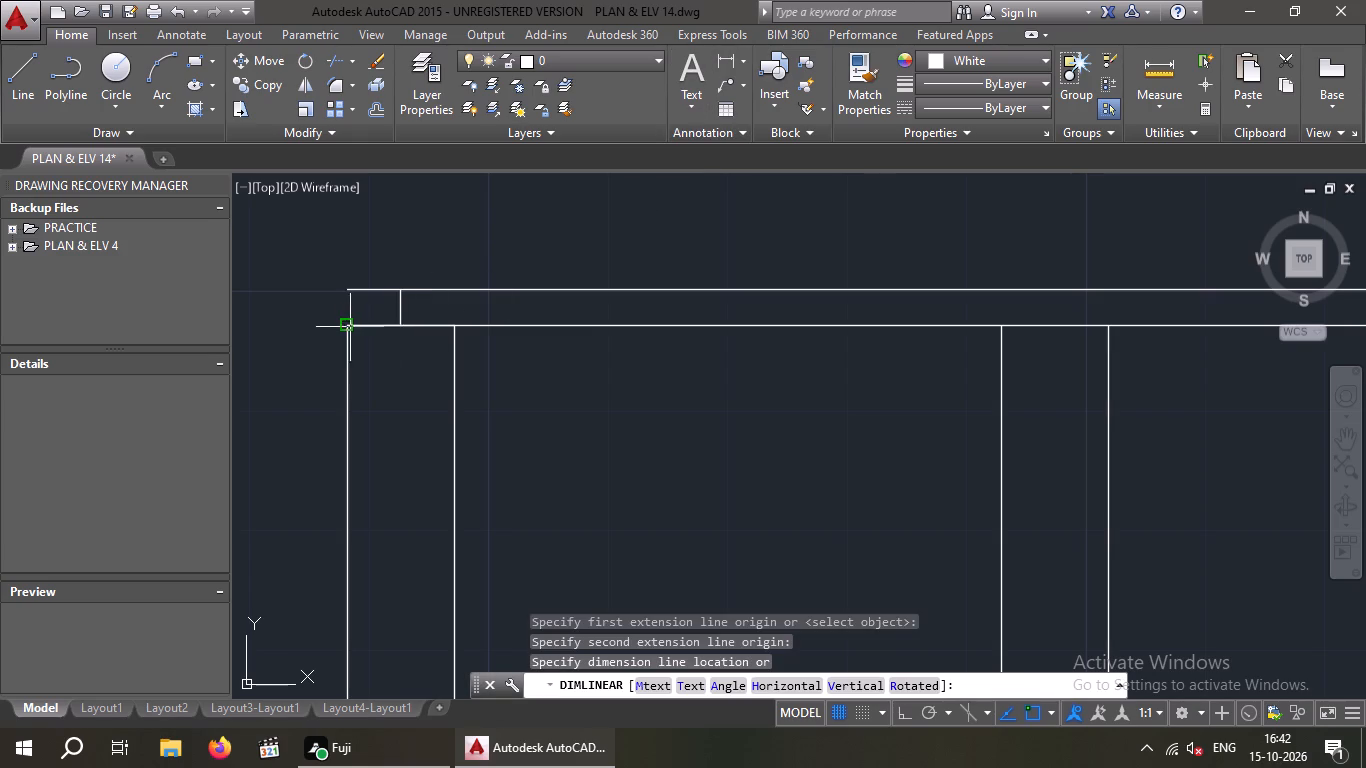
scroll(344, 275, "down", 2)
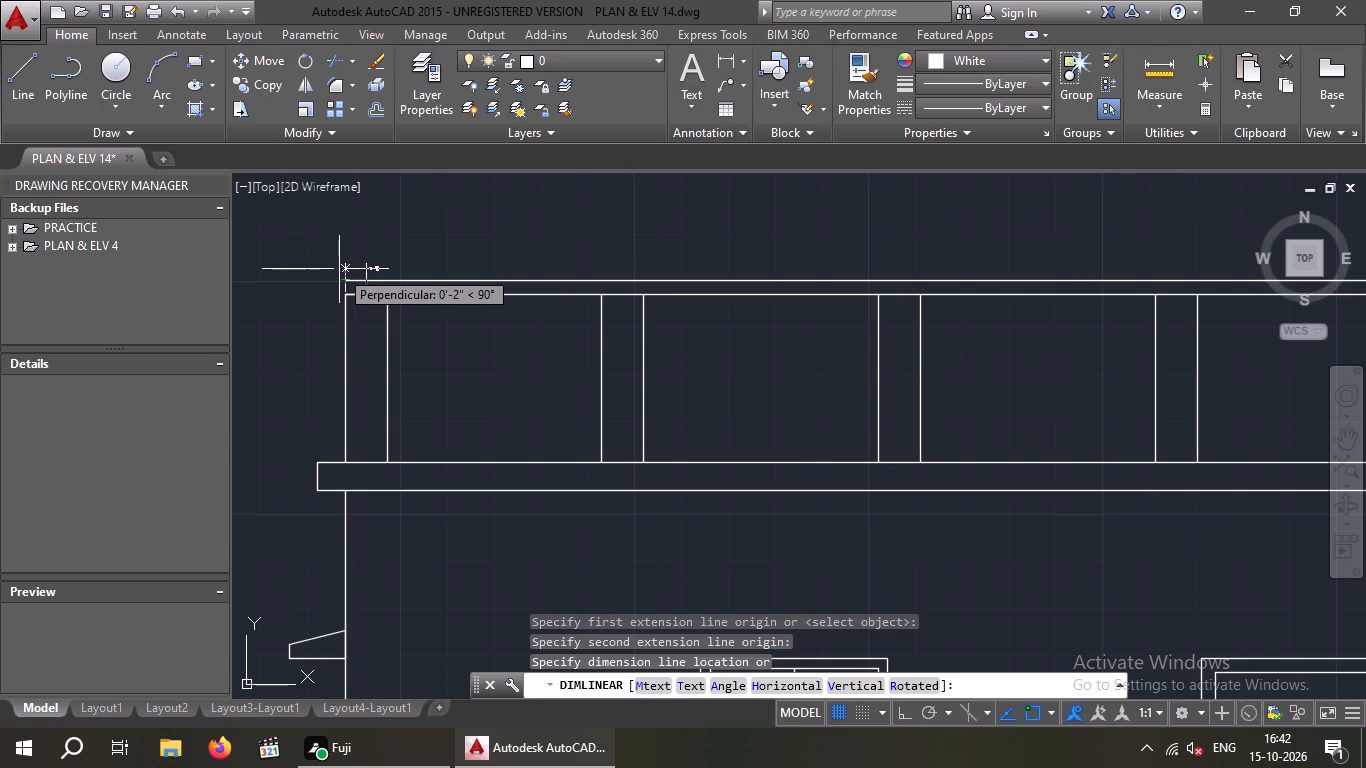
key("Escape")
key("Escape")
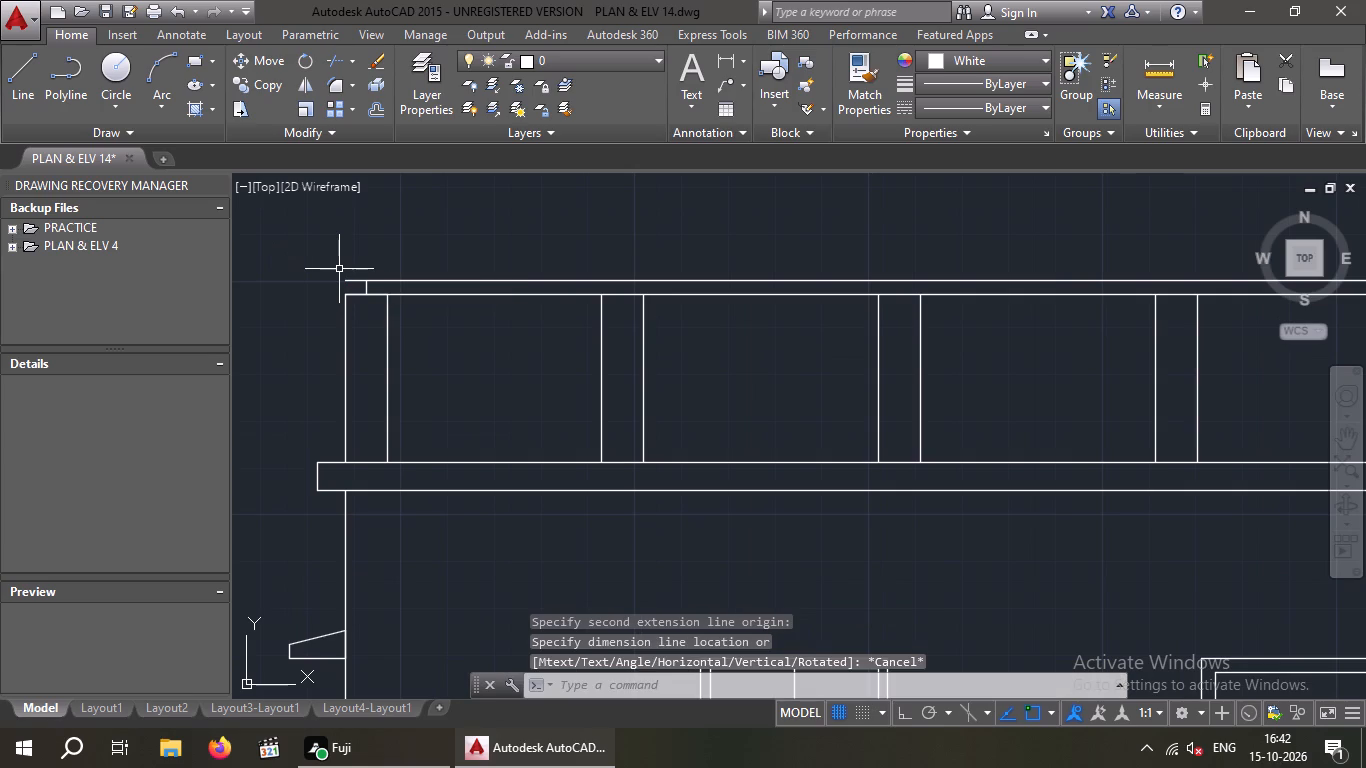
Offset the short vertical centre line above the leftmost post by 6.5" to both sides.
key("o")
key("Return")
type("6.5")
key("shift+quotedbl")
key("Return")
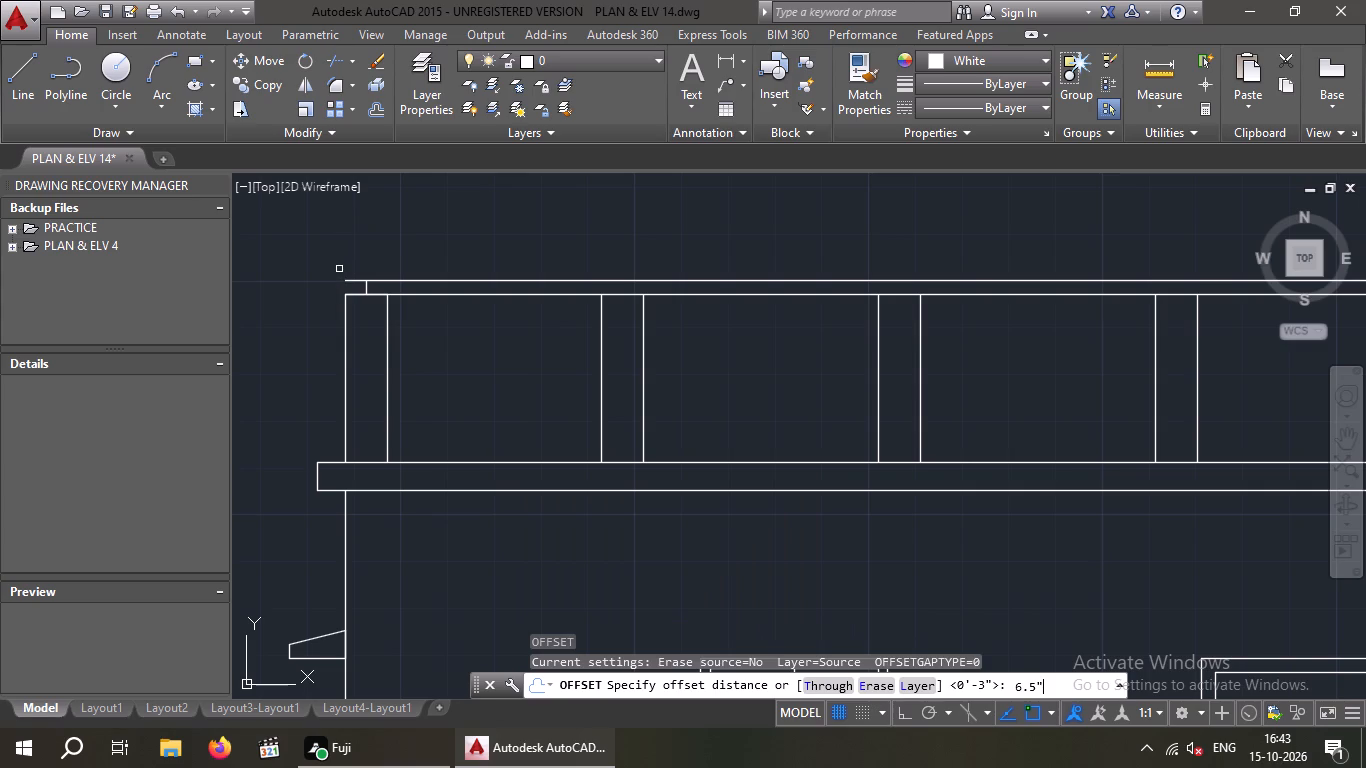
scroll(360, 273, "up", 5)
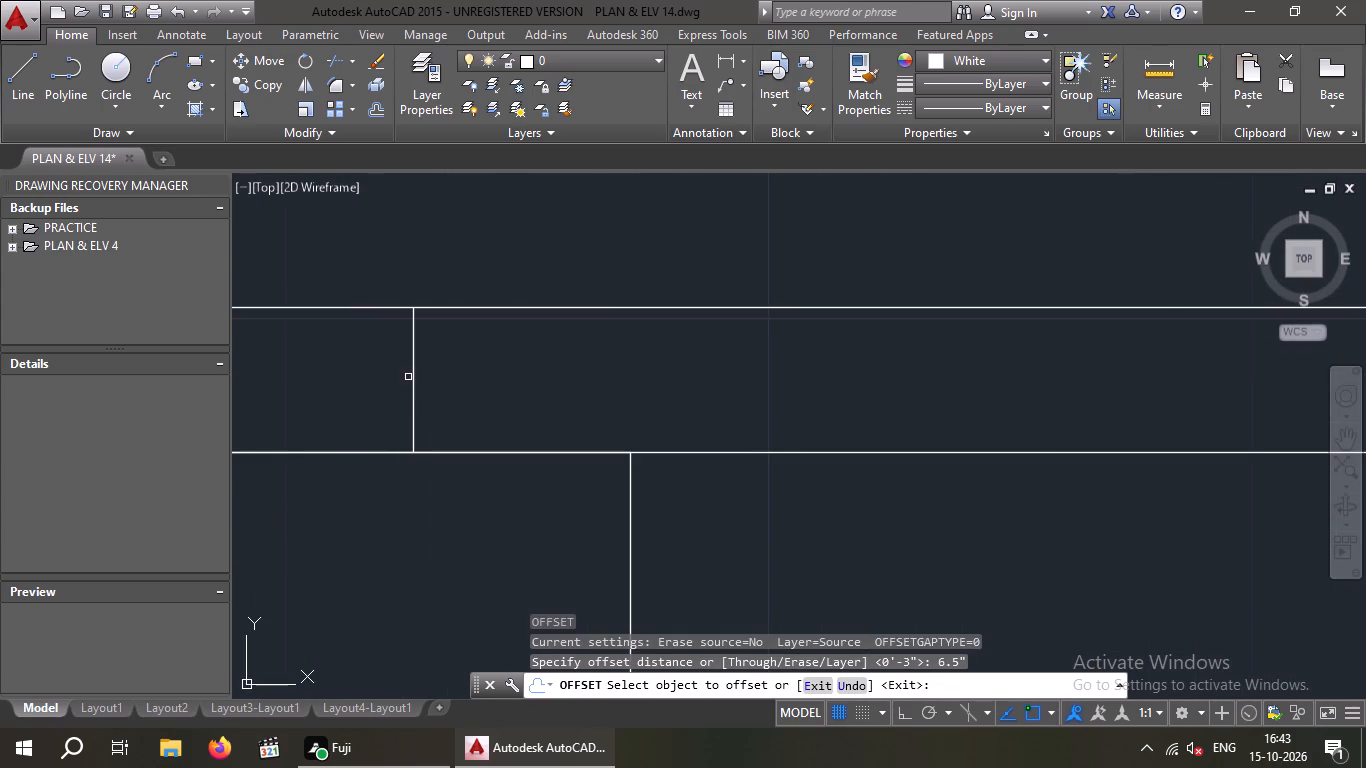
left_click_drag(413, 376, 475, 380)
left_click(616, 363)
scroll(511, 370, "down", 2)
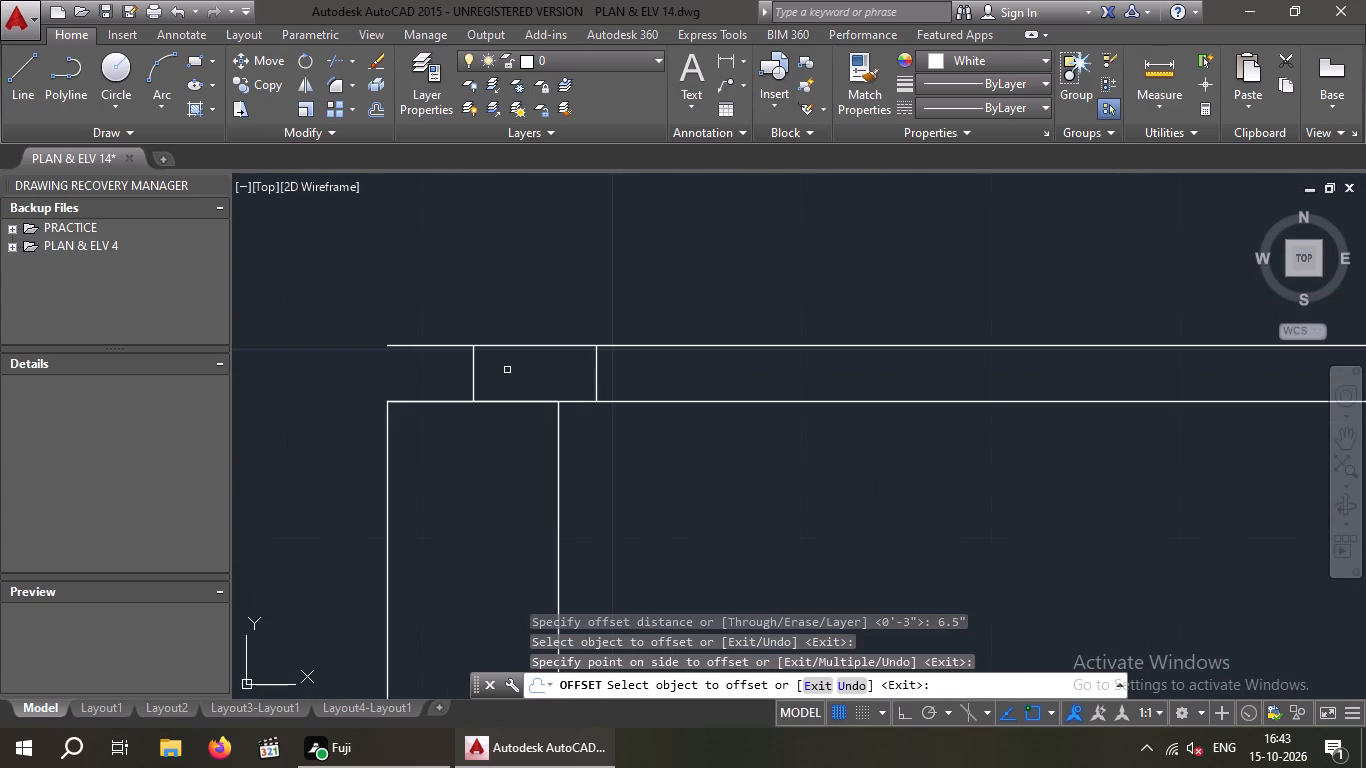
left_click_drag(474, 375, 458, 376)
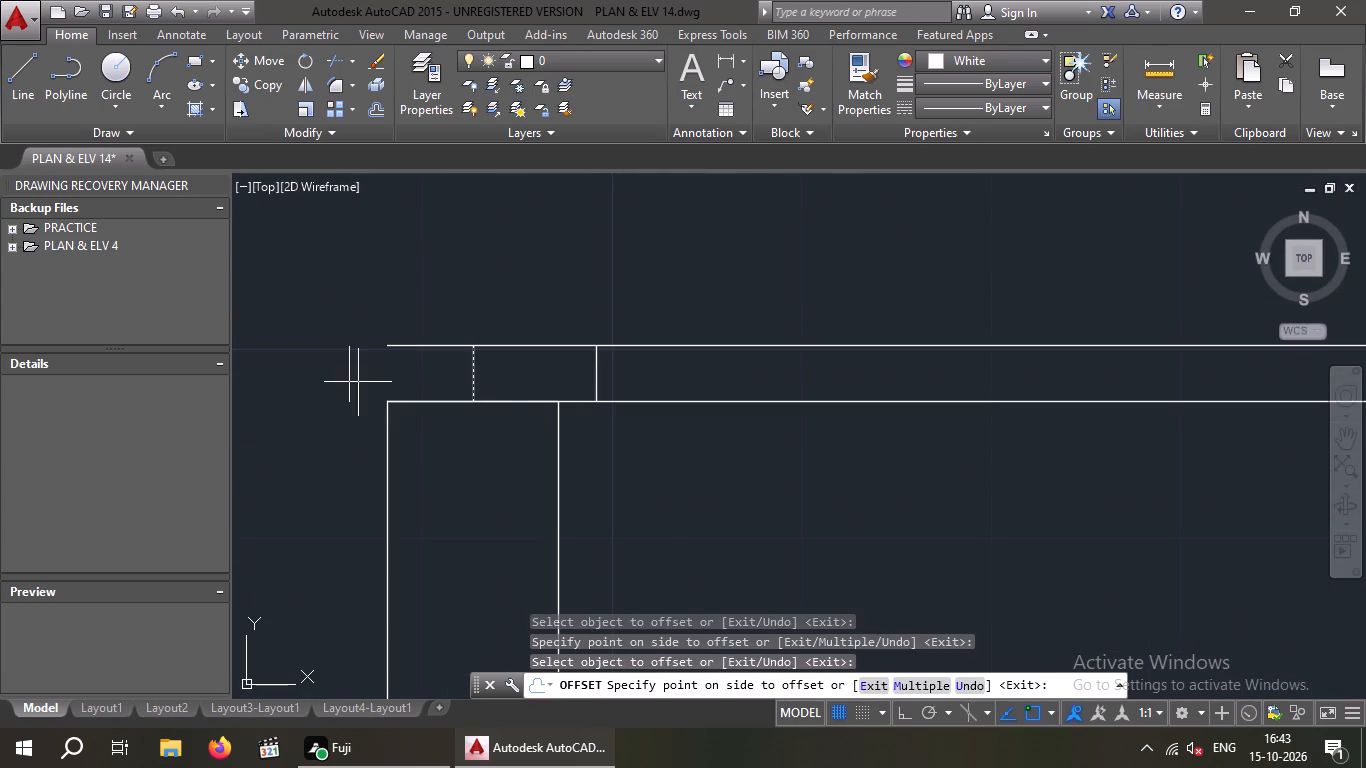
left_click(357, 382)
scroll(367, 381, "down", 2)
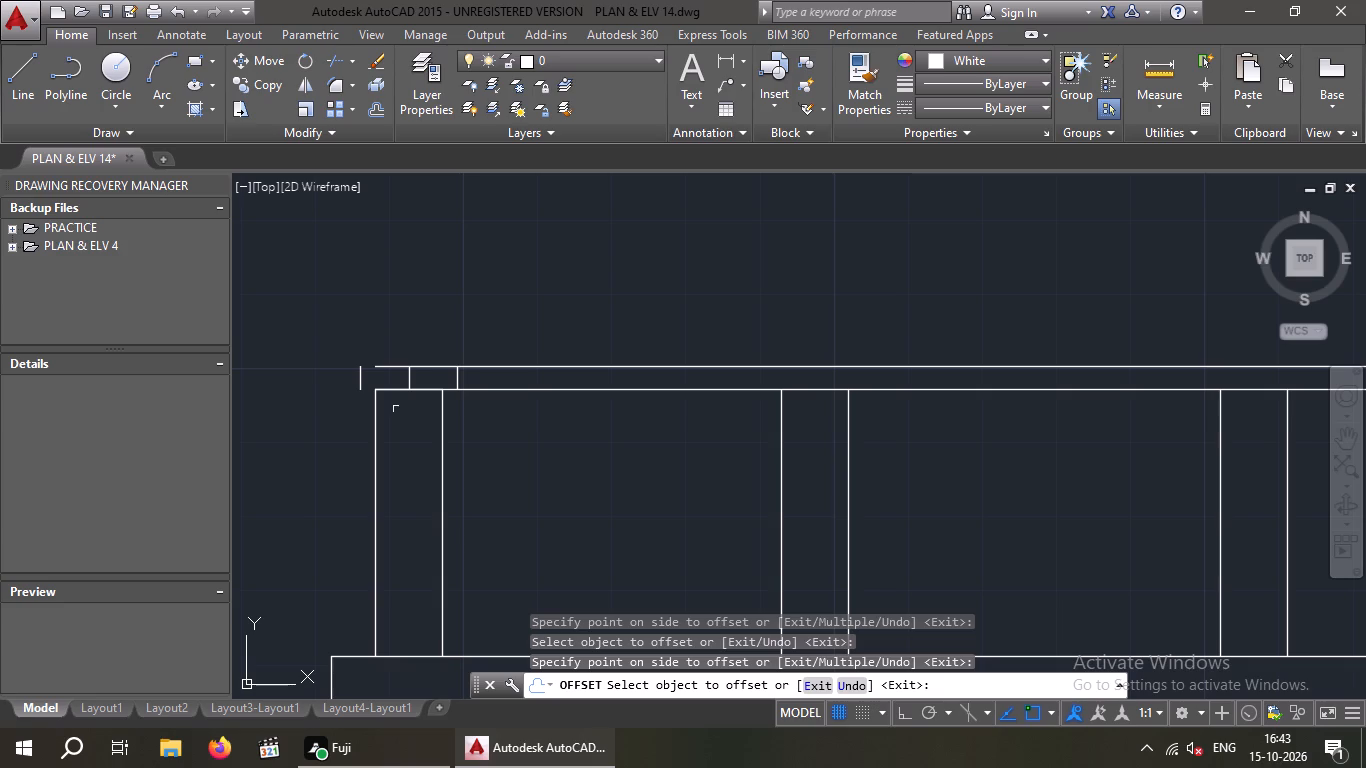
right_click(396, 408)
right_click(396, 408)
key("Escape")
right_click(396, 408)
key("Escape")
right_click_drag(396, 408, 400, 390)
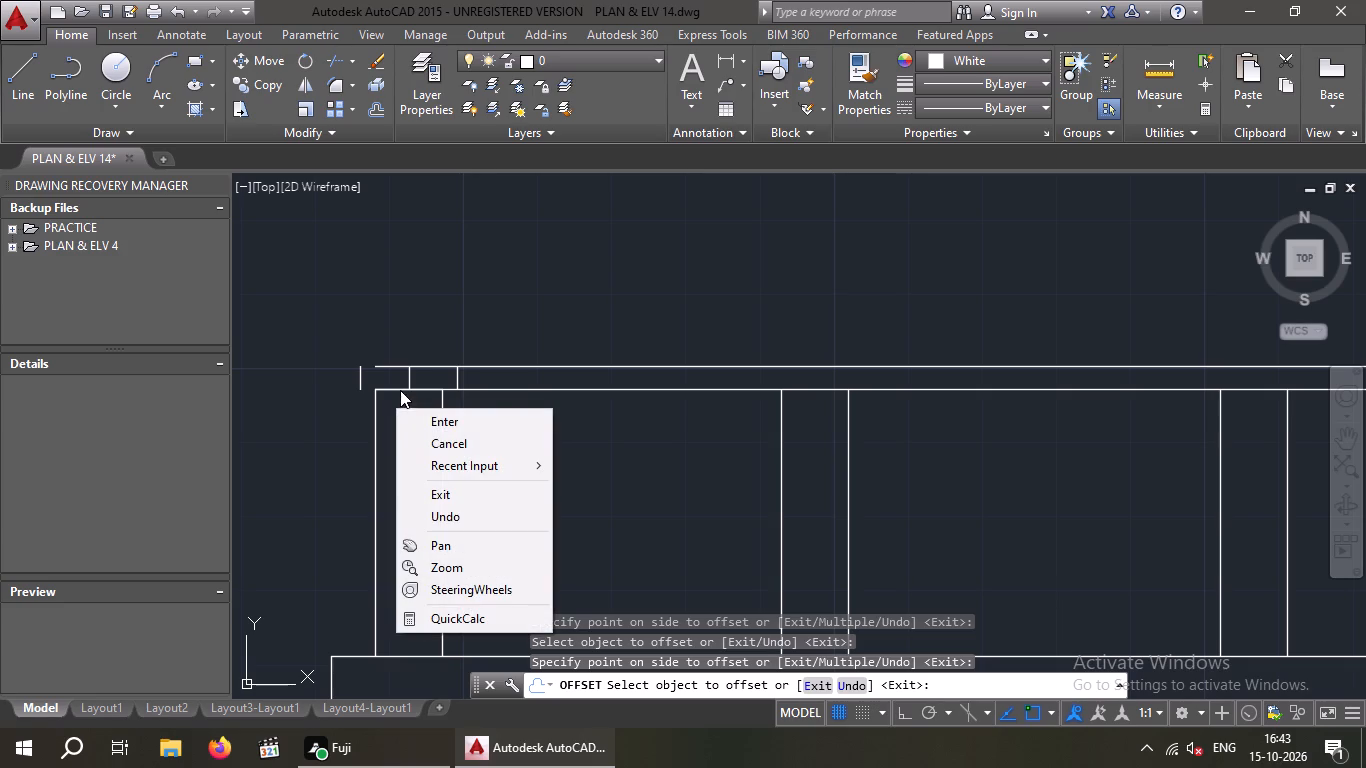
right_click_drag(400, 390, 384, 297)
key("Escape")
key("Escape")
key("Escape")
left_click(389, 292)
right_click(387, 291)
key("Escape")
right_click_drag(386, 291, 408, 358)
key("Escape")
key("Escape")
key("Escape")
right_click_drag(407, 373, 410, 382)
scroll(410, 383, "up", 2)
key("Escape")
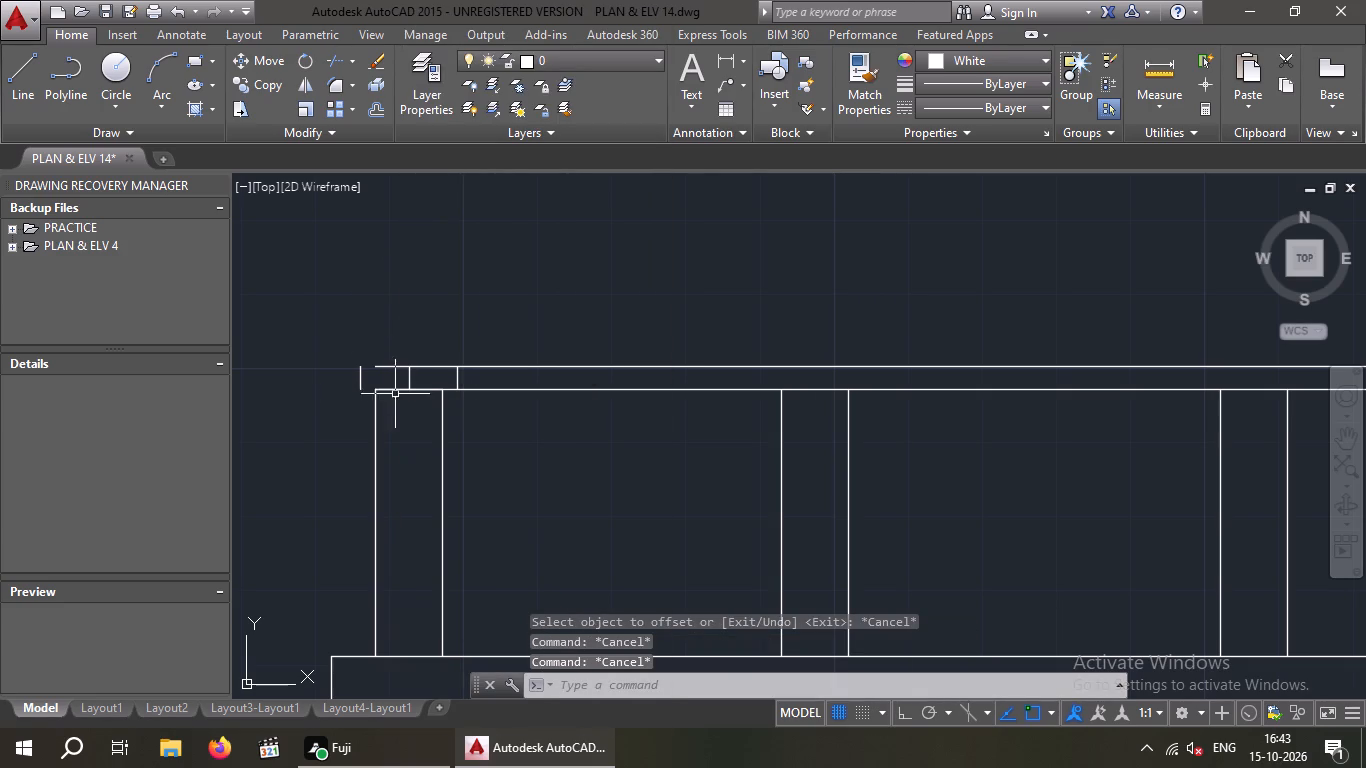
Erase the leftmost post's helper lines: the line across its top and the vertical centre line above it.
scroll(394, 394, "up", 3)
left_click(390, 376)
left_click_drag(488, 313, 489, 313)
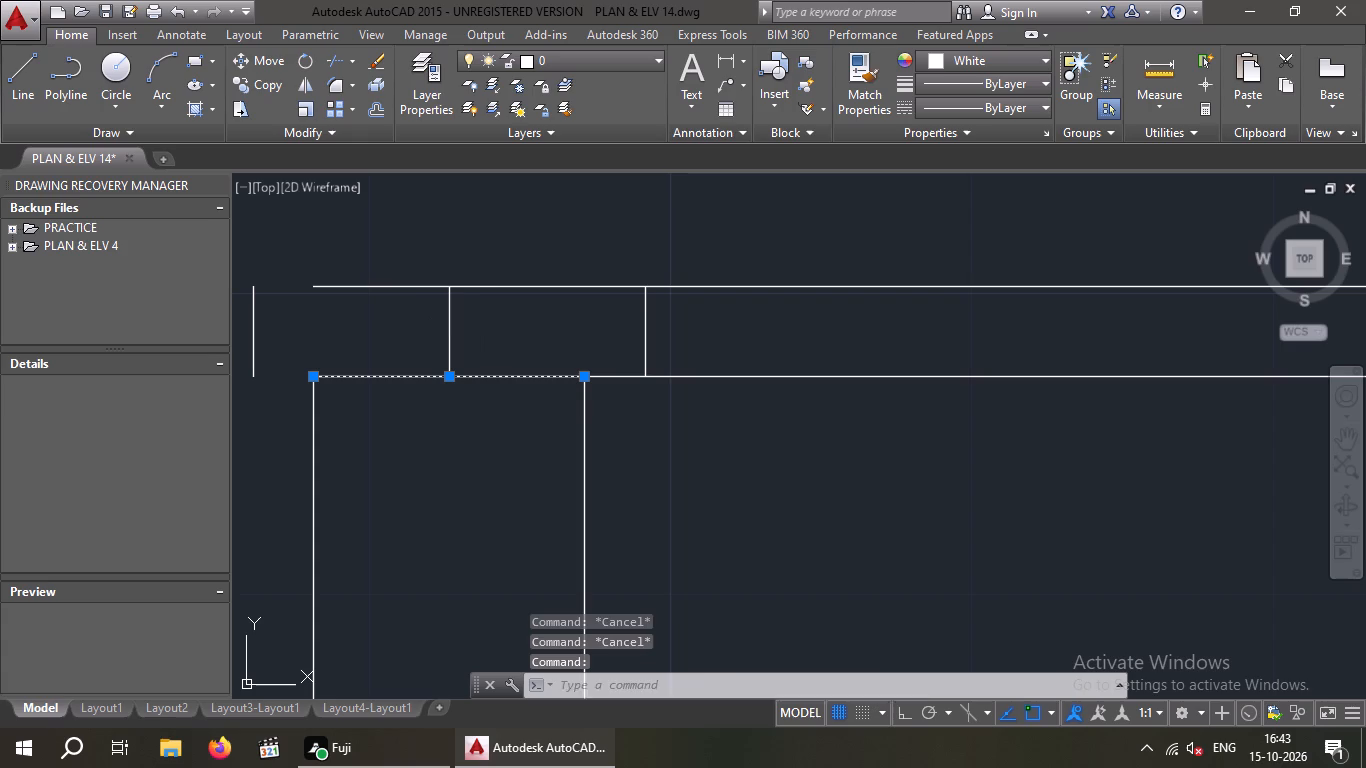
left_click_drag(489, 313, 446, 328)
left_click(415, 332)
key("Delete")
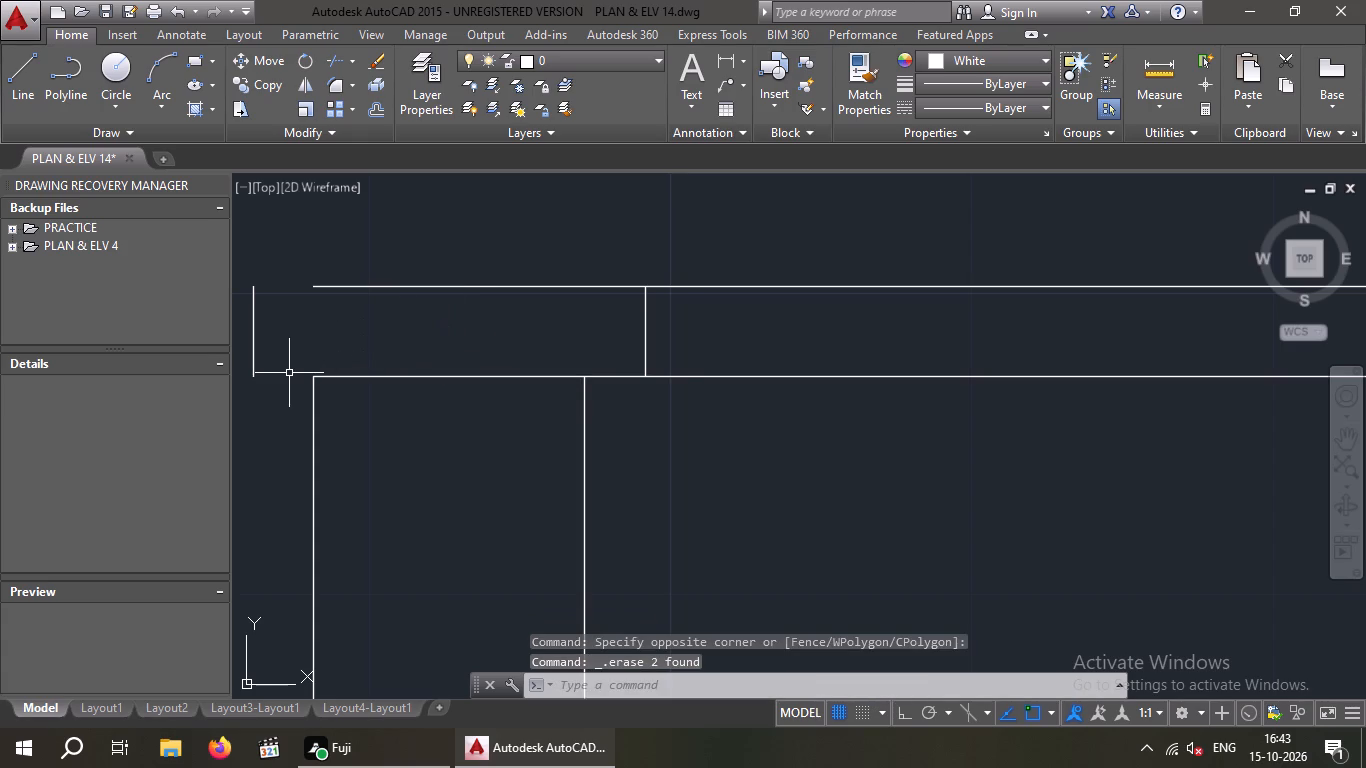
Extend the lower and upper rail lines outward to the offset vertical line beyond the leftmost post.
key("e")
key("x")
key("space")
key("space")
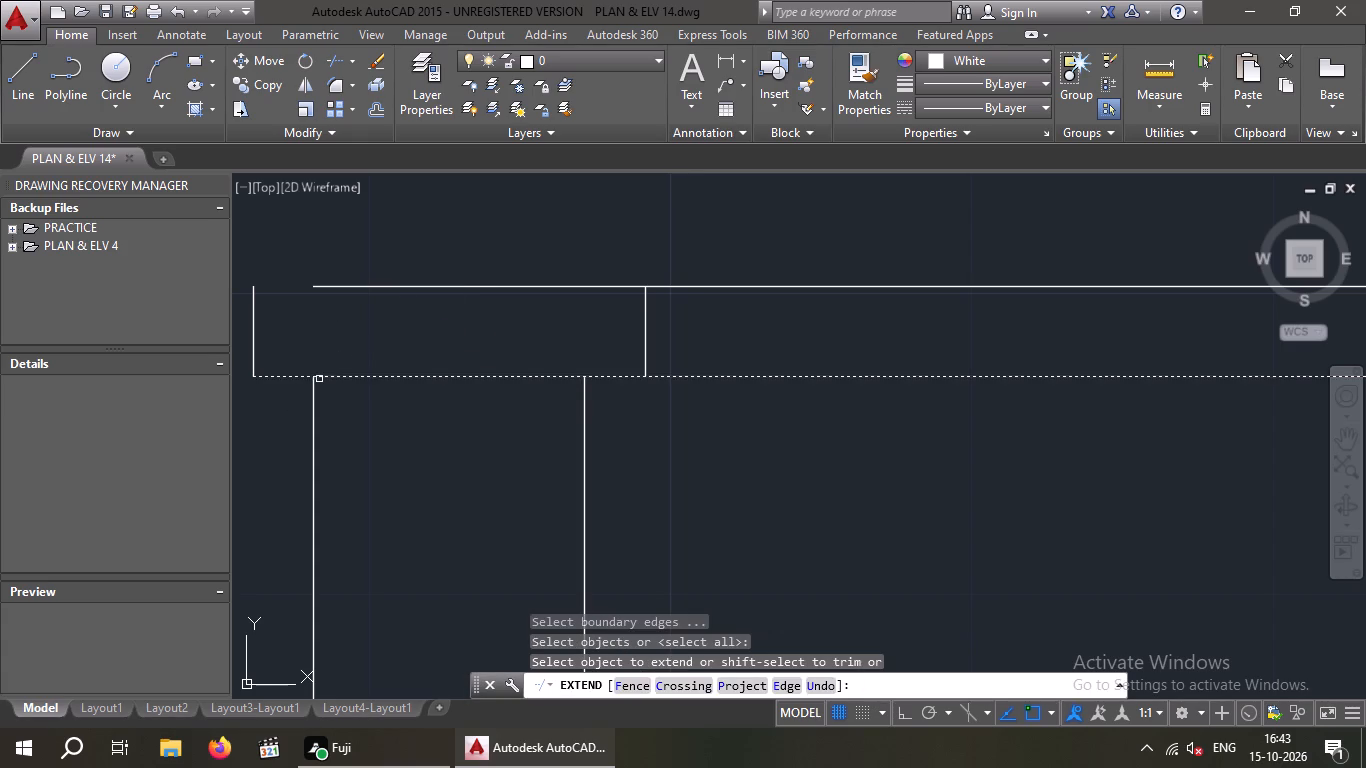
left_click(322, 379)
left_click(329, 284)
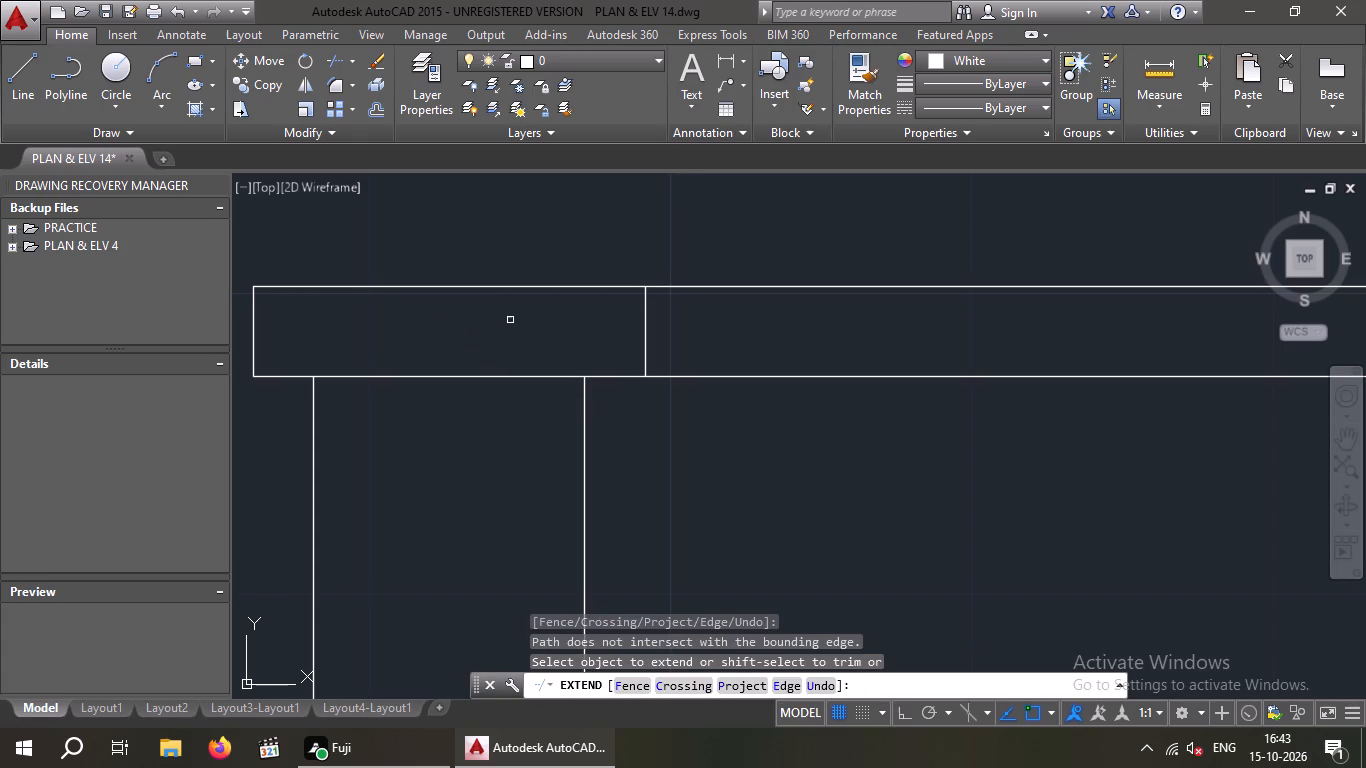
key("Escape")
Draw a line across the second post's top and a vertical line from its midpoint up to the raised rail line.
scroll(507, 322, "down", 3)
middle_click_drag(596, 353, 410, 416)
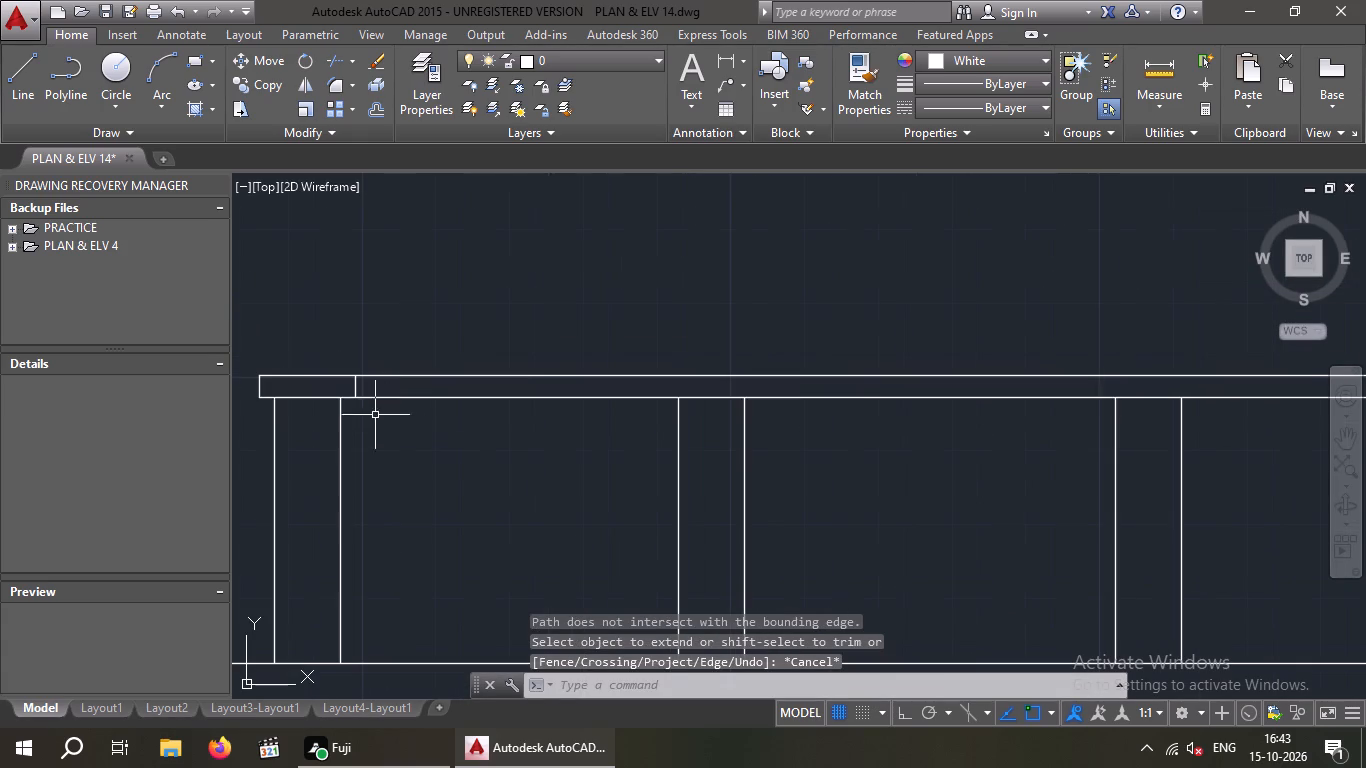
middle_click_drag(530, 404, 395, 420)
scroll(483, 420, "up", 1)
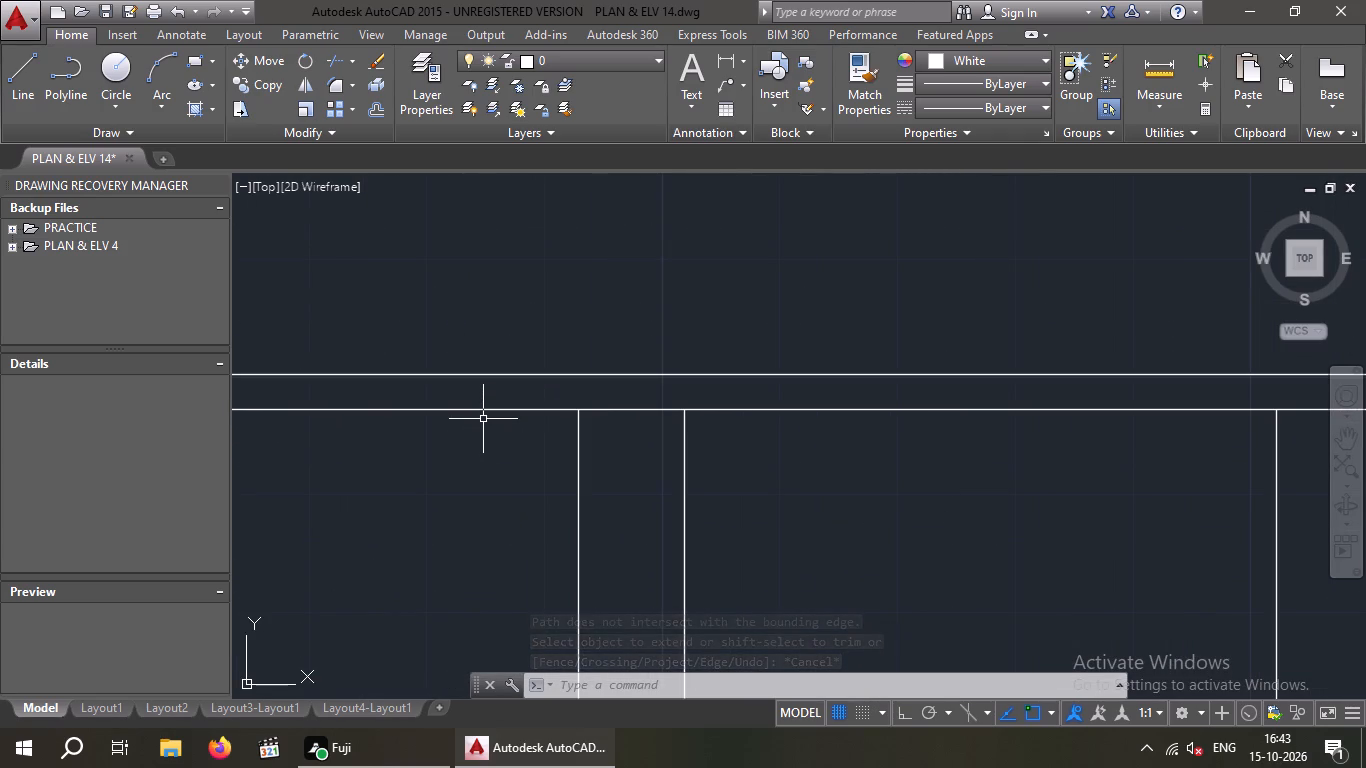
key("o")
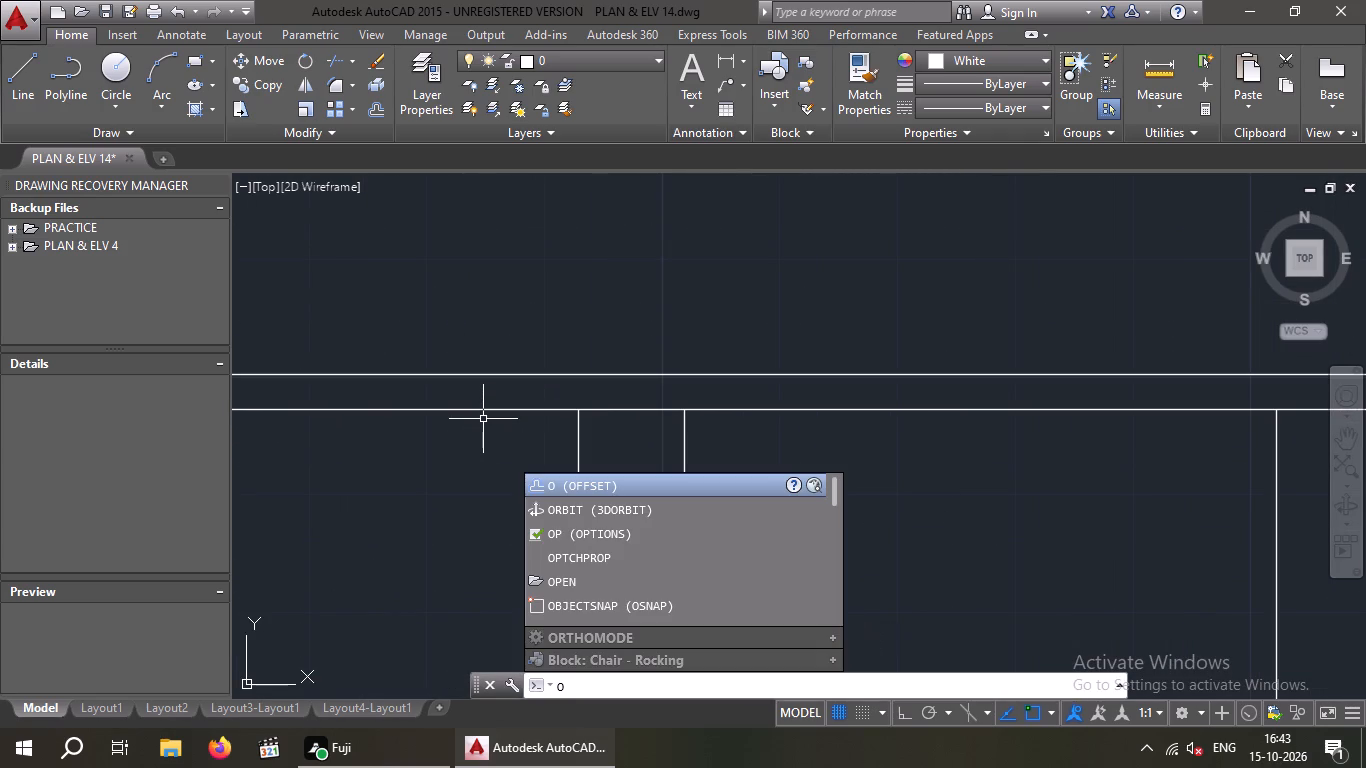
key("Escape")
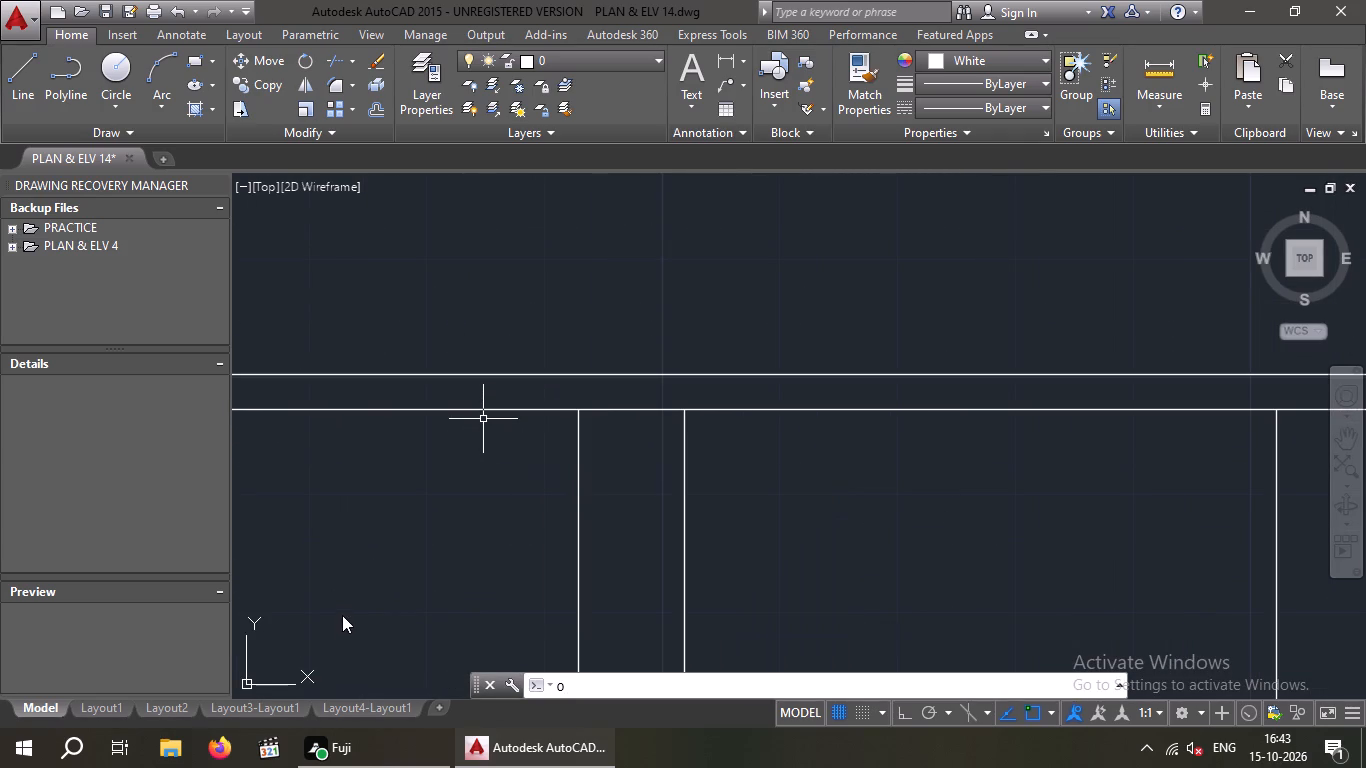
key("l")
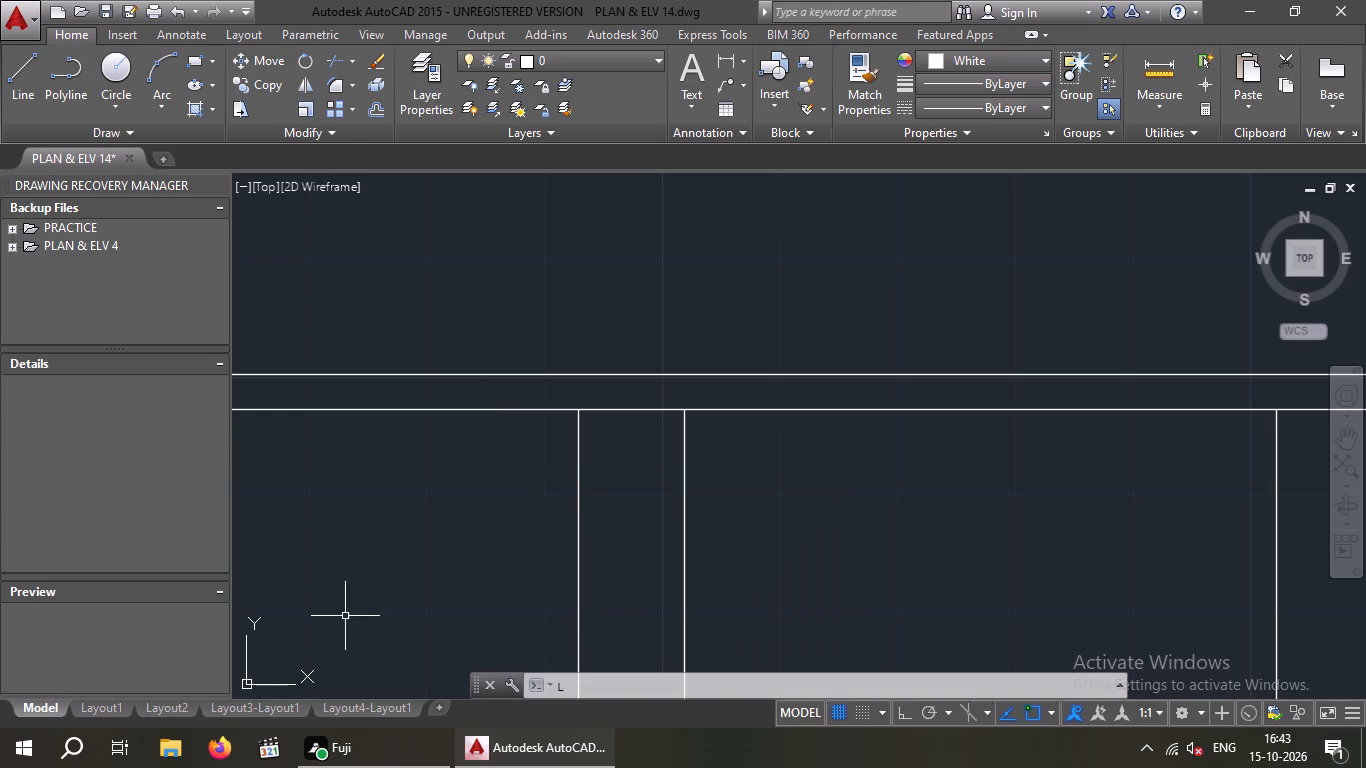
key("Return")
left_click(574, 409)
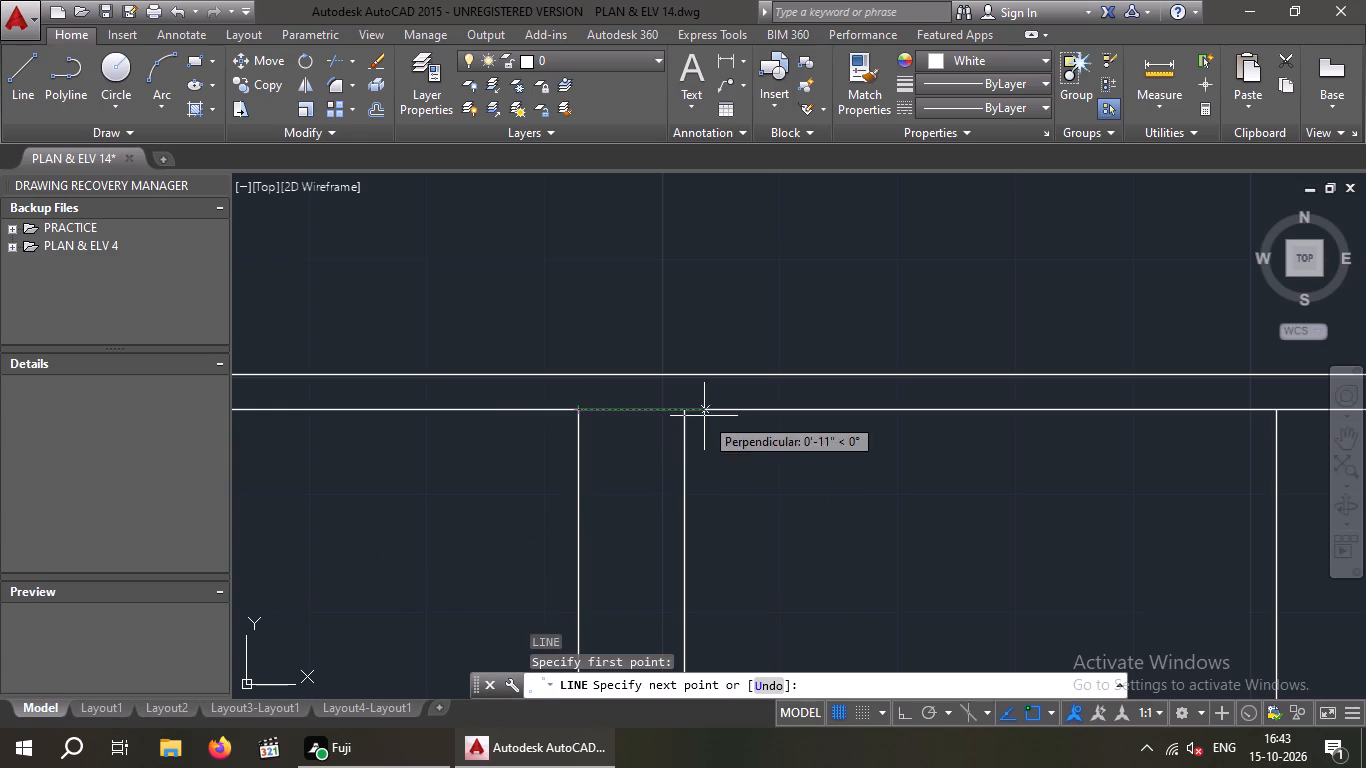
left_click(685, 412)
key("space")
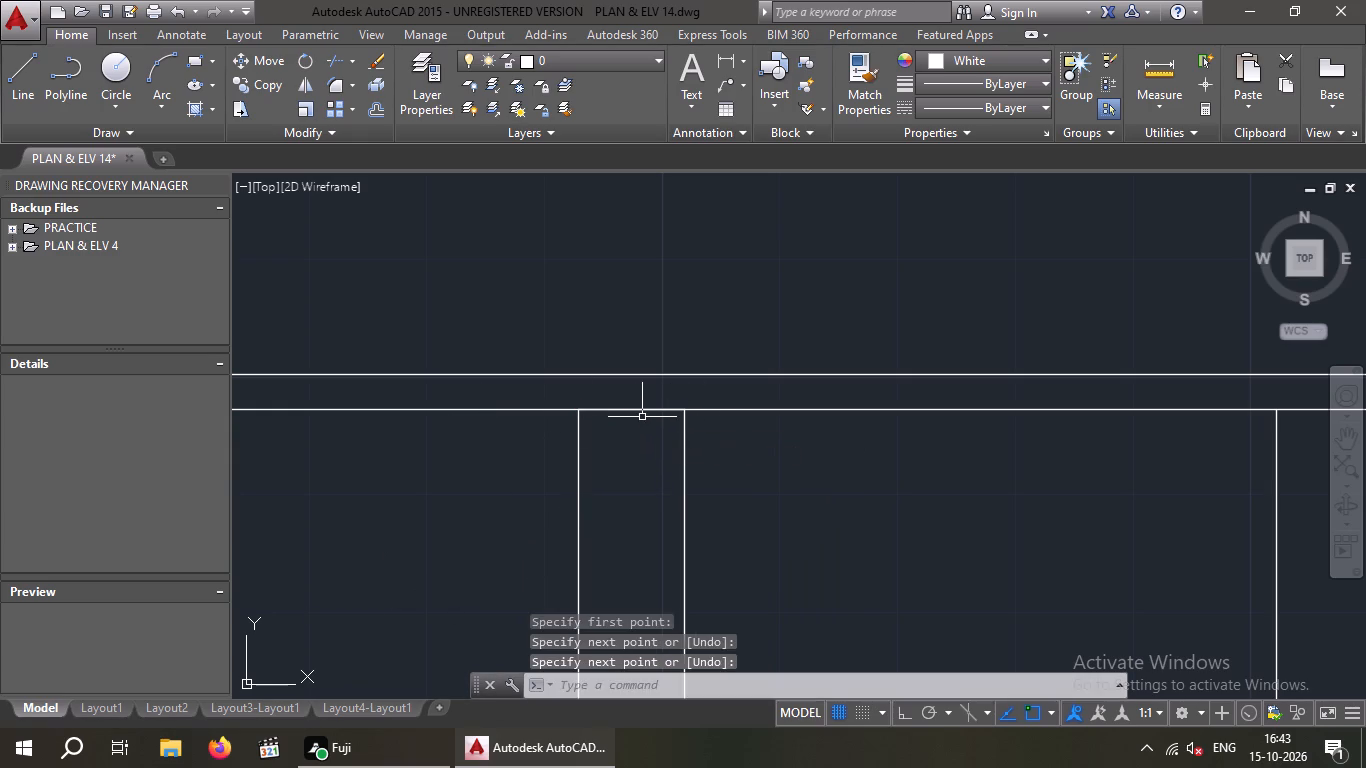
key("space")
left_click(635, 414)
left_click(633, 375)
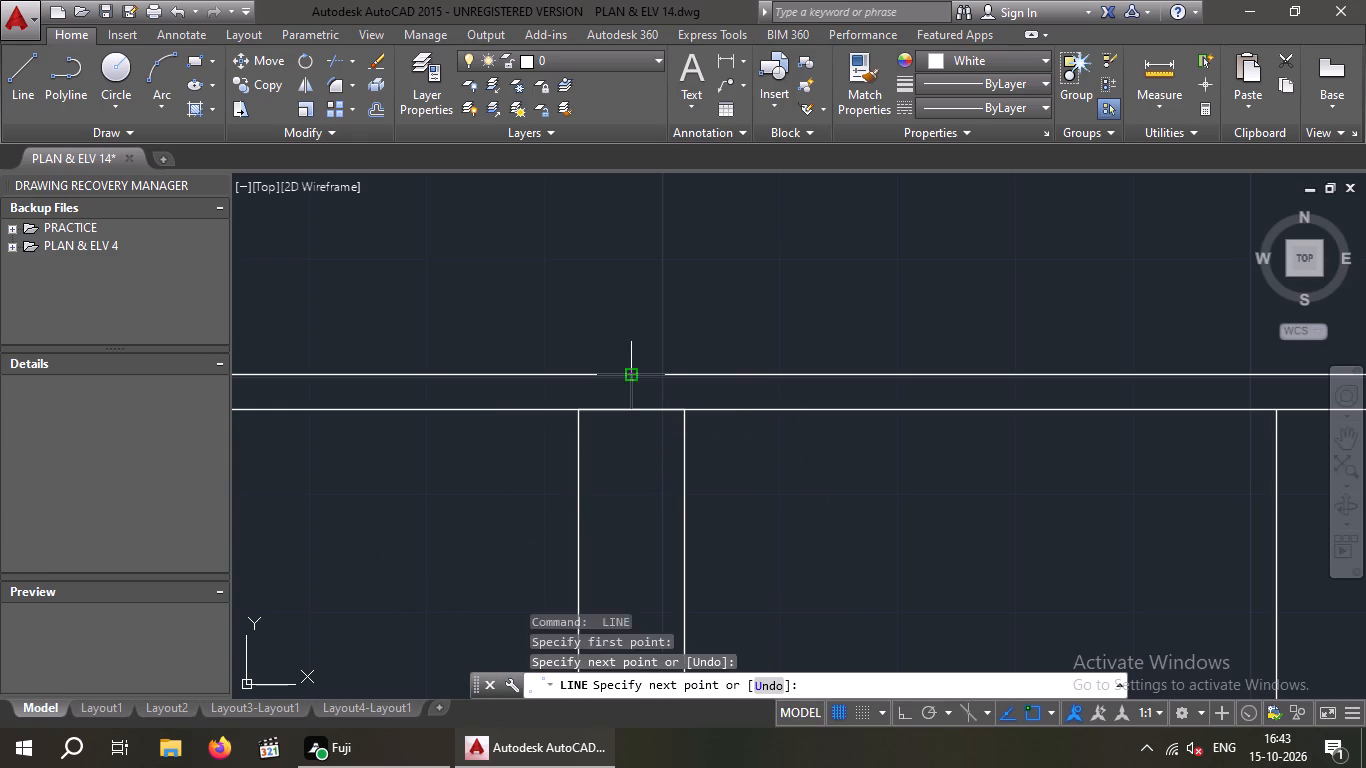
key("space")
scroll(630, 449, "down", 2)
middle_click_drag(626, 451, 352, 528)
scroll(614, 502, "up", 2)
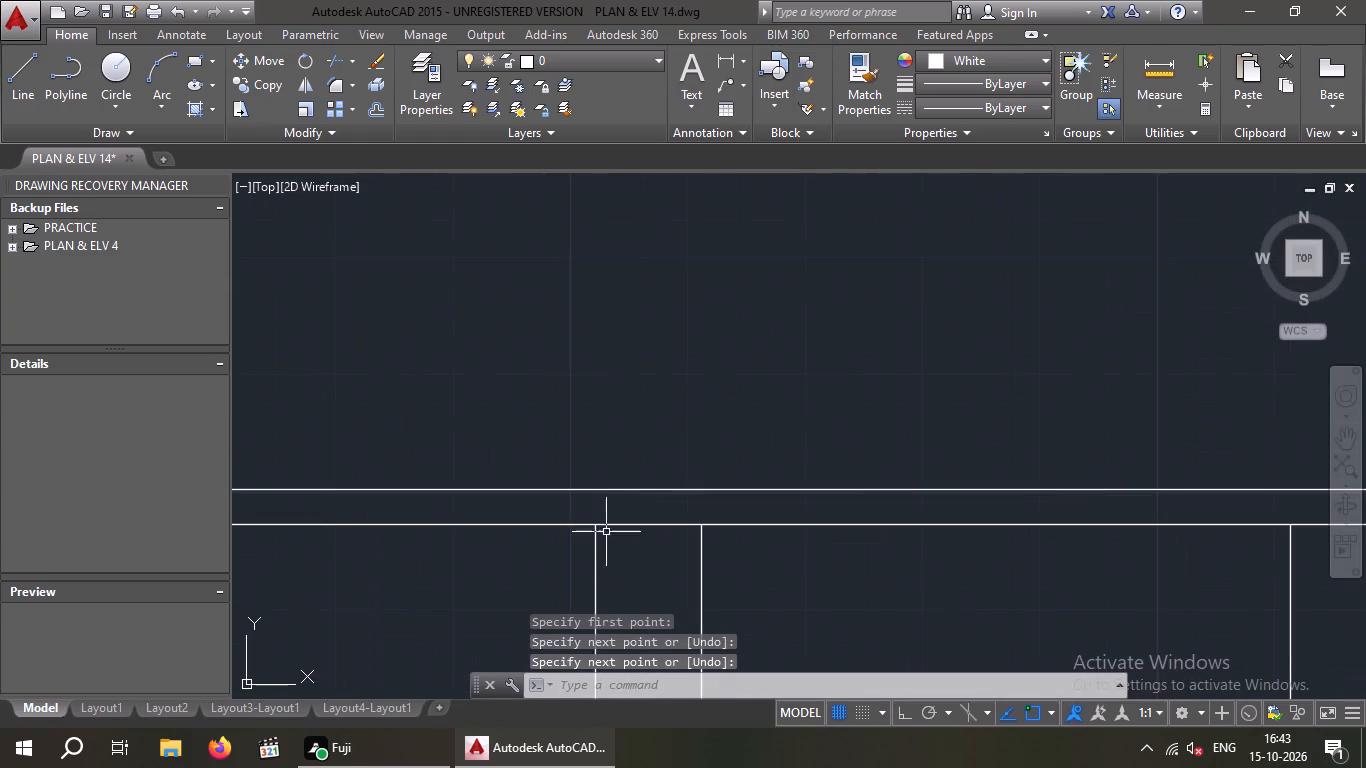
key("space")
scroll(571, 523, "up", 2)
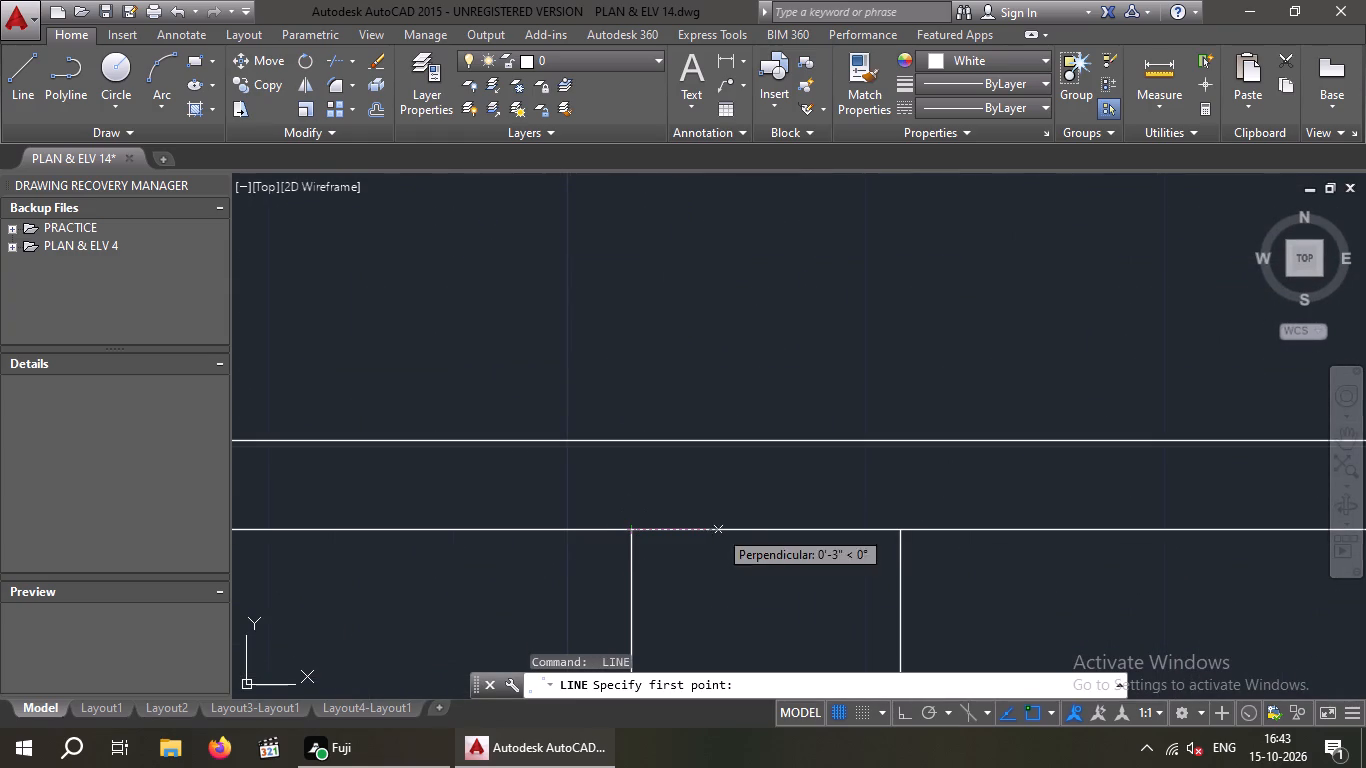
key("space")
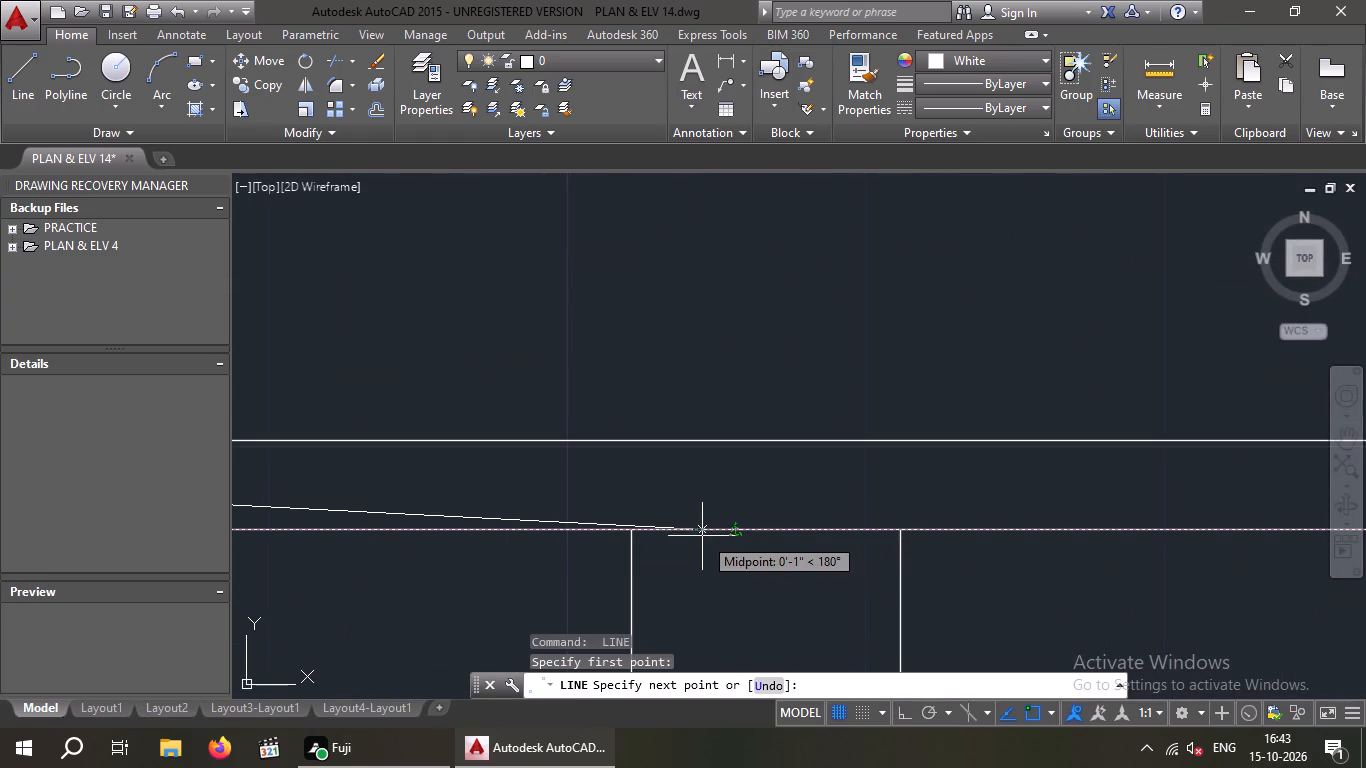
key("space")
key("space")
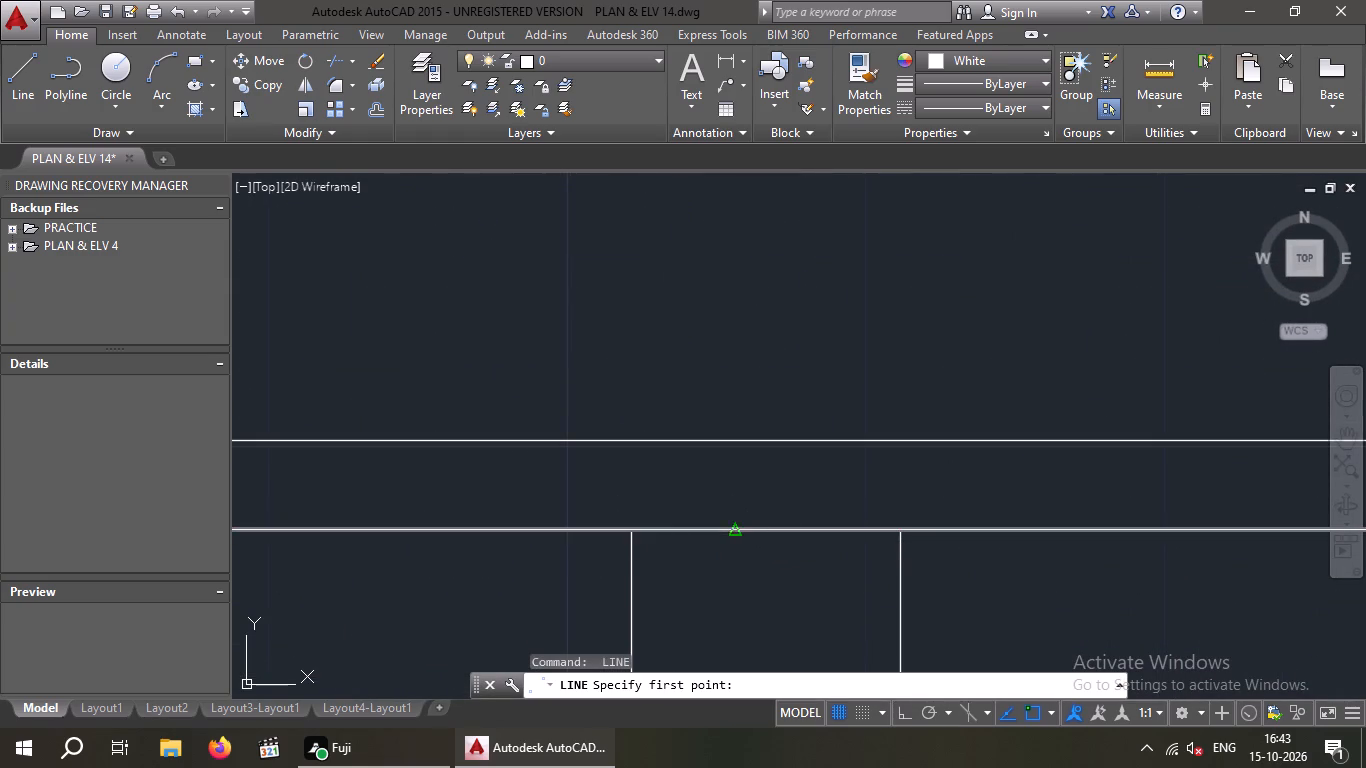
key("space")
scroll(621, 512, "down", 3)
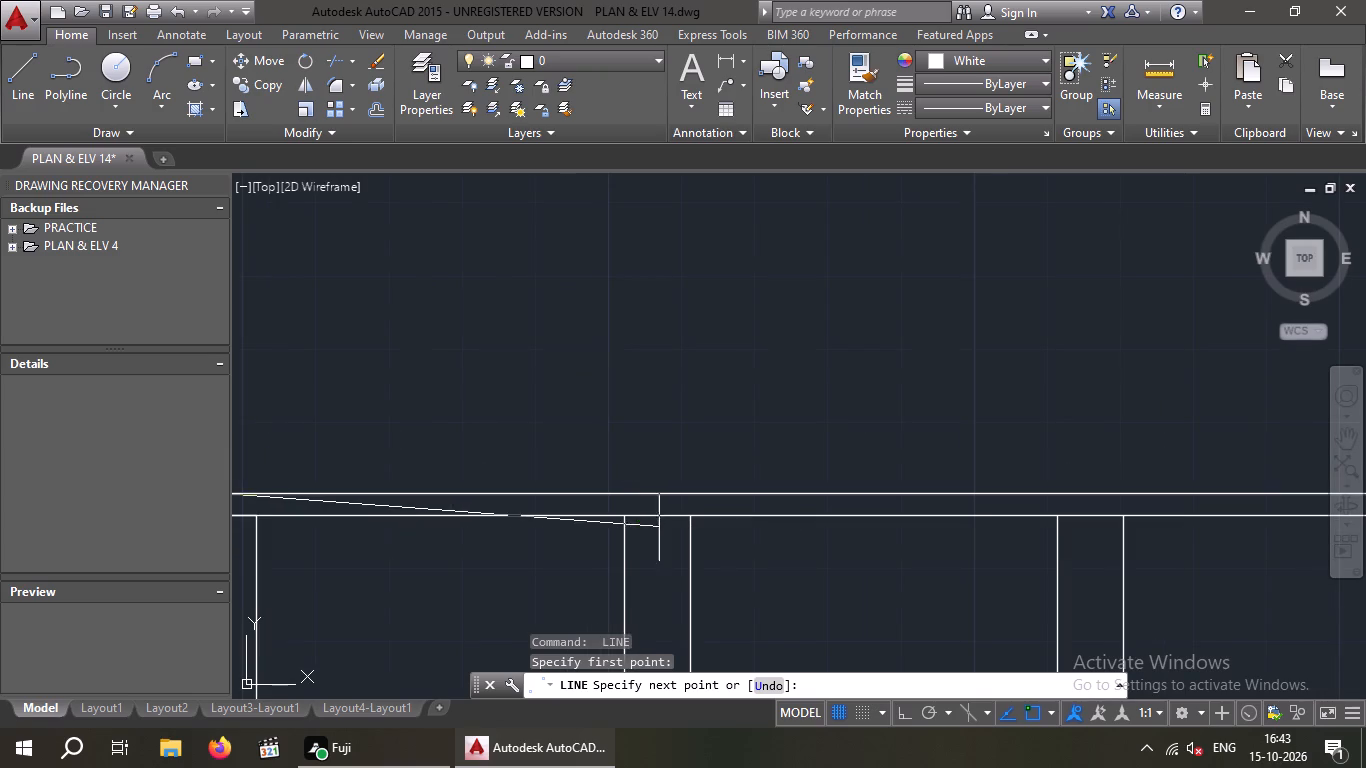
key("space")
Draw a line across the third post's top and a vertical line from its midpoint up to the raised rail line.
key("space")
scroll(622, 517, "up", 2)
left_click_drag(625, 520, 642, 521)
left_click(789, 518)
key("space")
key("space")
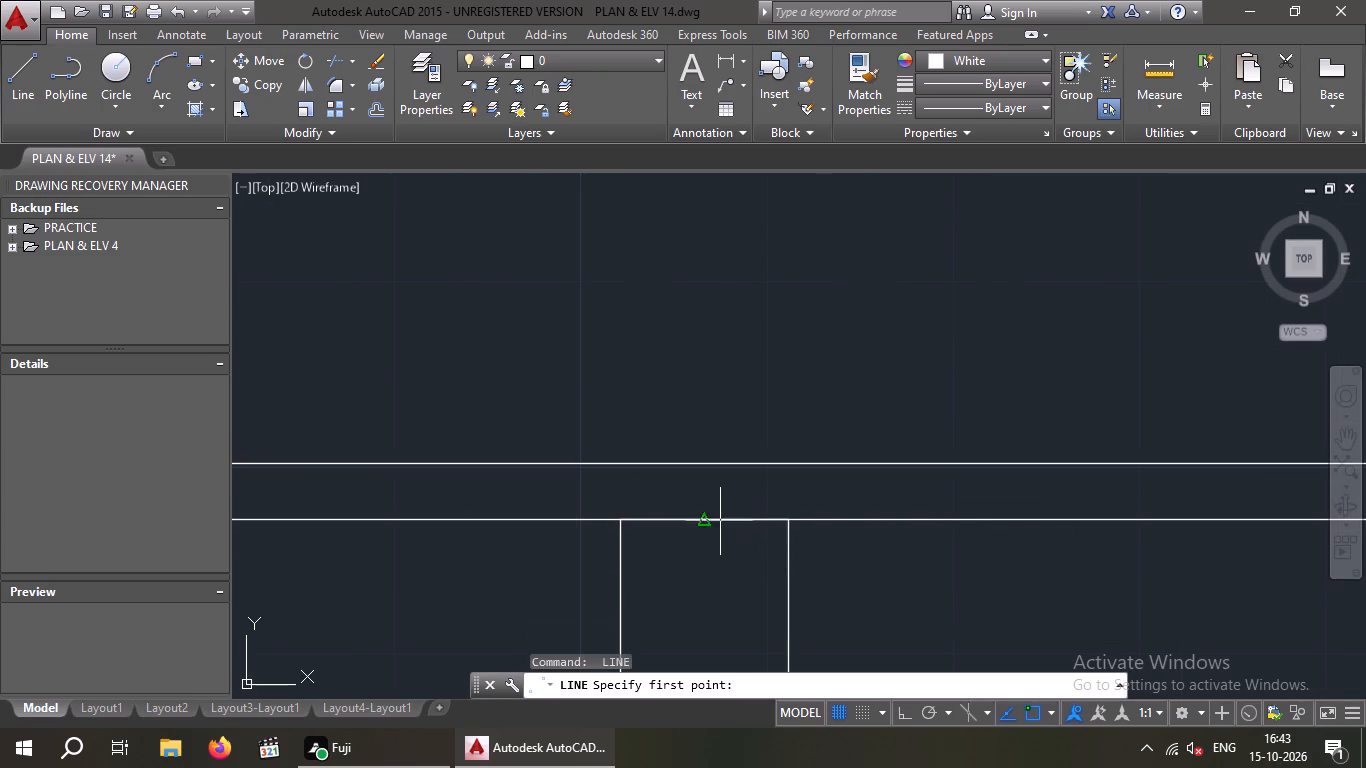
left_click(707, 524)
left_click(707, 467)
key("space")
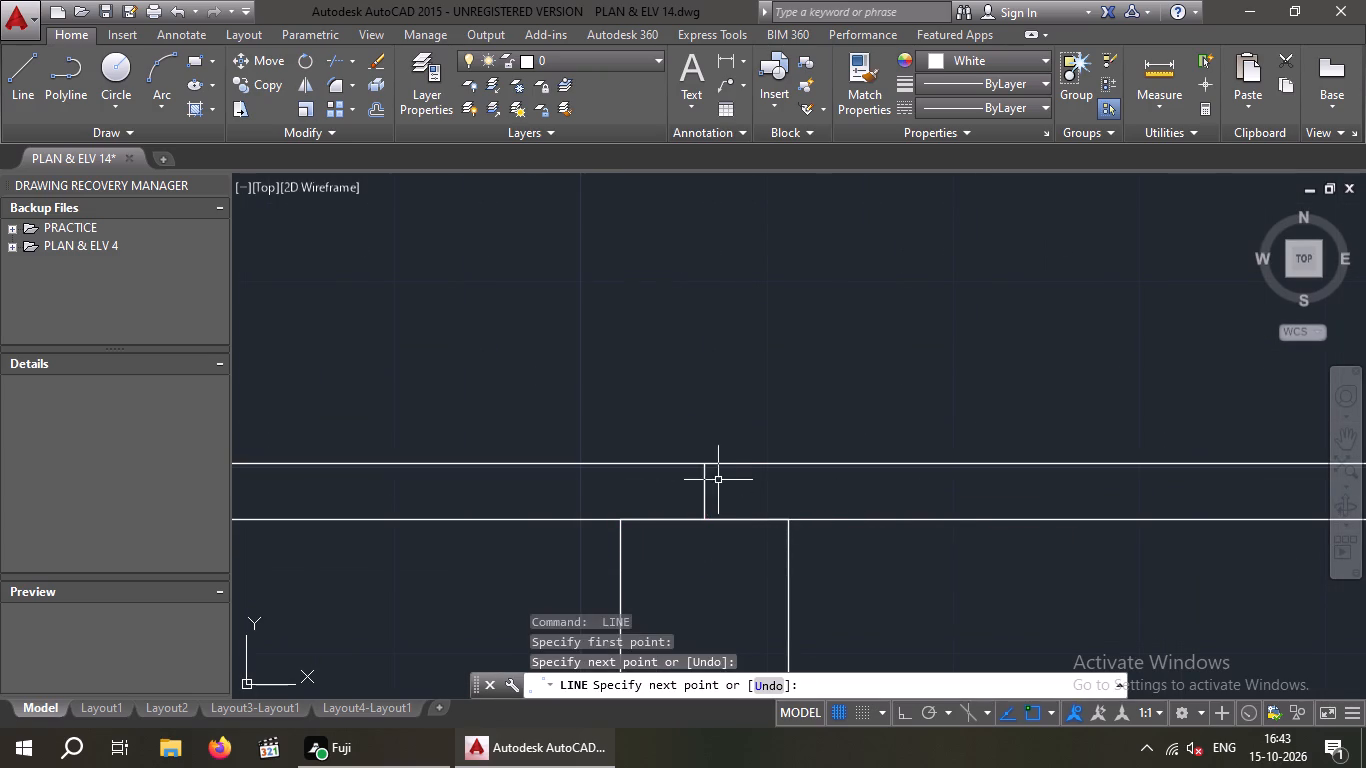
Draw a line across the top of the post just left of the central block and a vertical line from its midpoint up to the raised rail line.
scroll(718, 481, "down", 3)
middle_click_drag(763, 509, 459, 577)
scroll(660, 559, "up", 1)
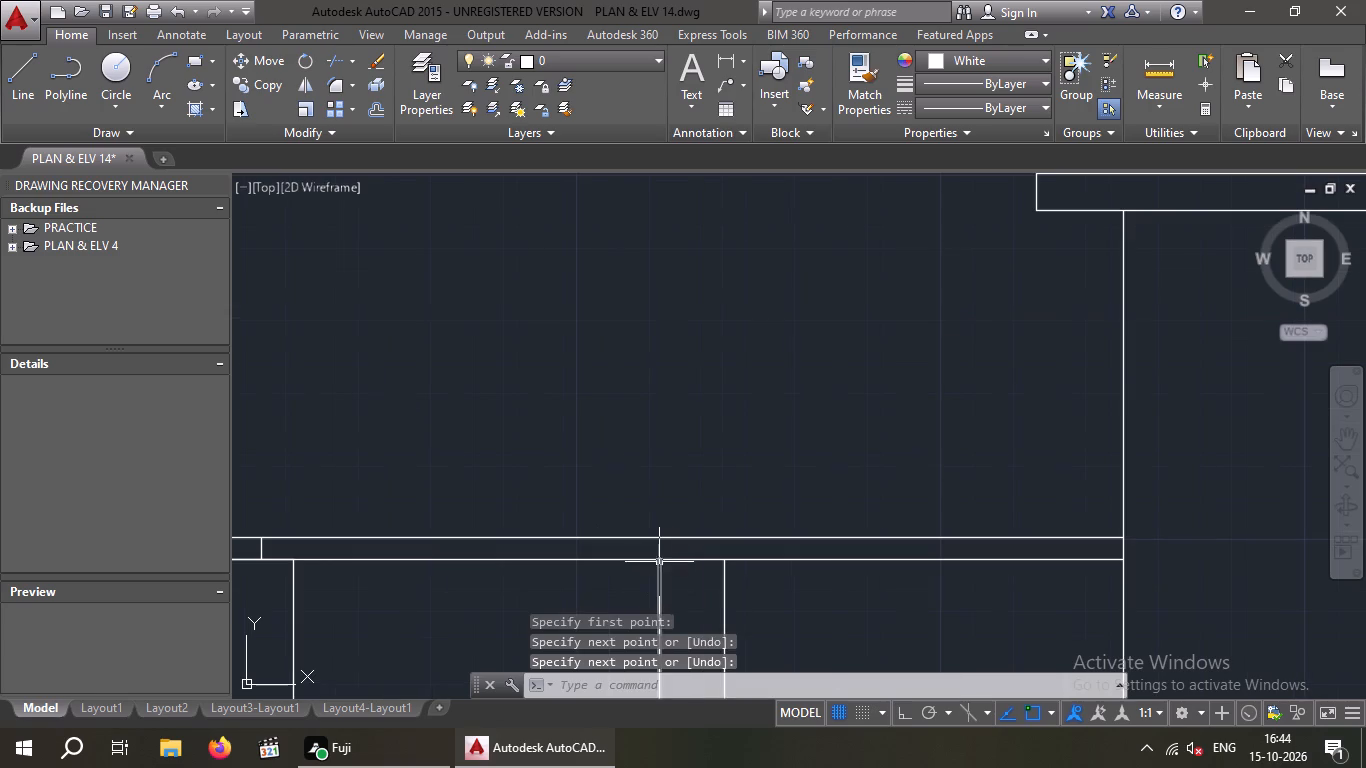
key("space")
left_click_drag(659, 561, 682, 560)
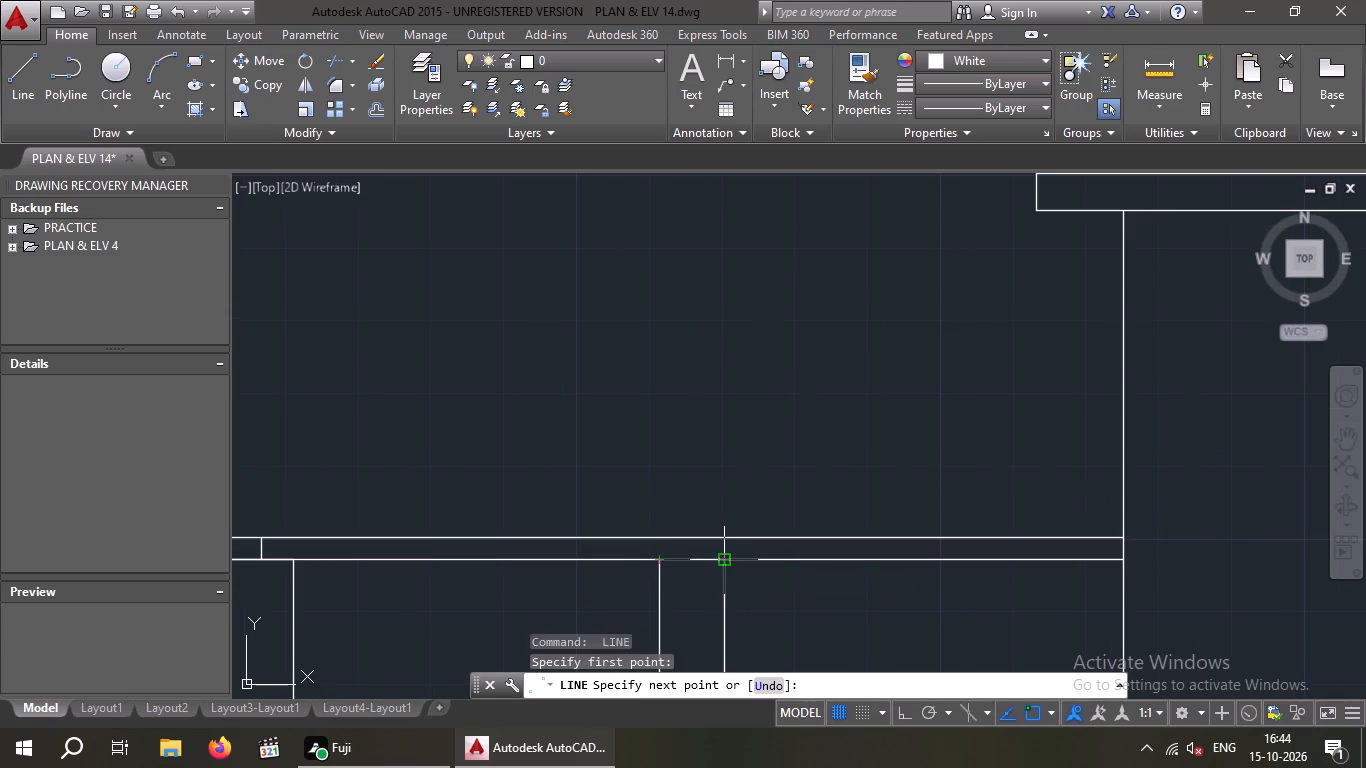
left_click(724, 561)
key("space")
key("space")
left_click(695, 559)
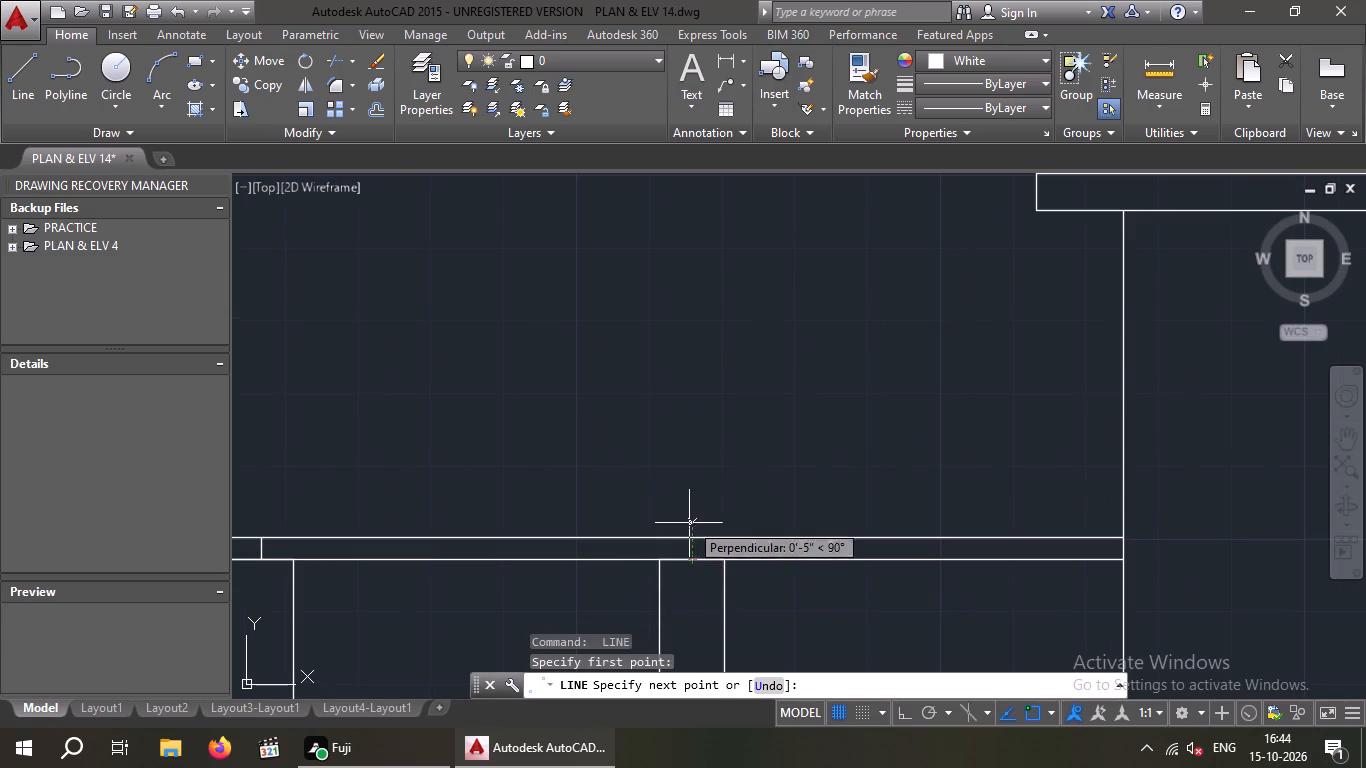
left_click(689, 534)
scroll(690, 533, "down", 3)
key("space")
Draw a line across the top of the first post right of the central block and a vertical line from its midpoint to the raised rail line.
middle_click_drag(755, 546, 529, 588)
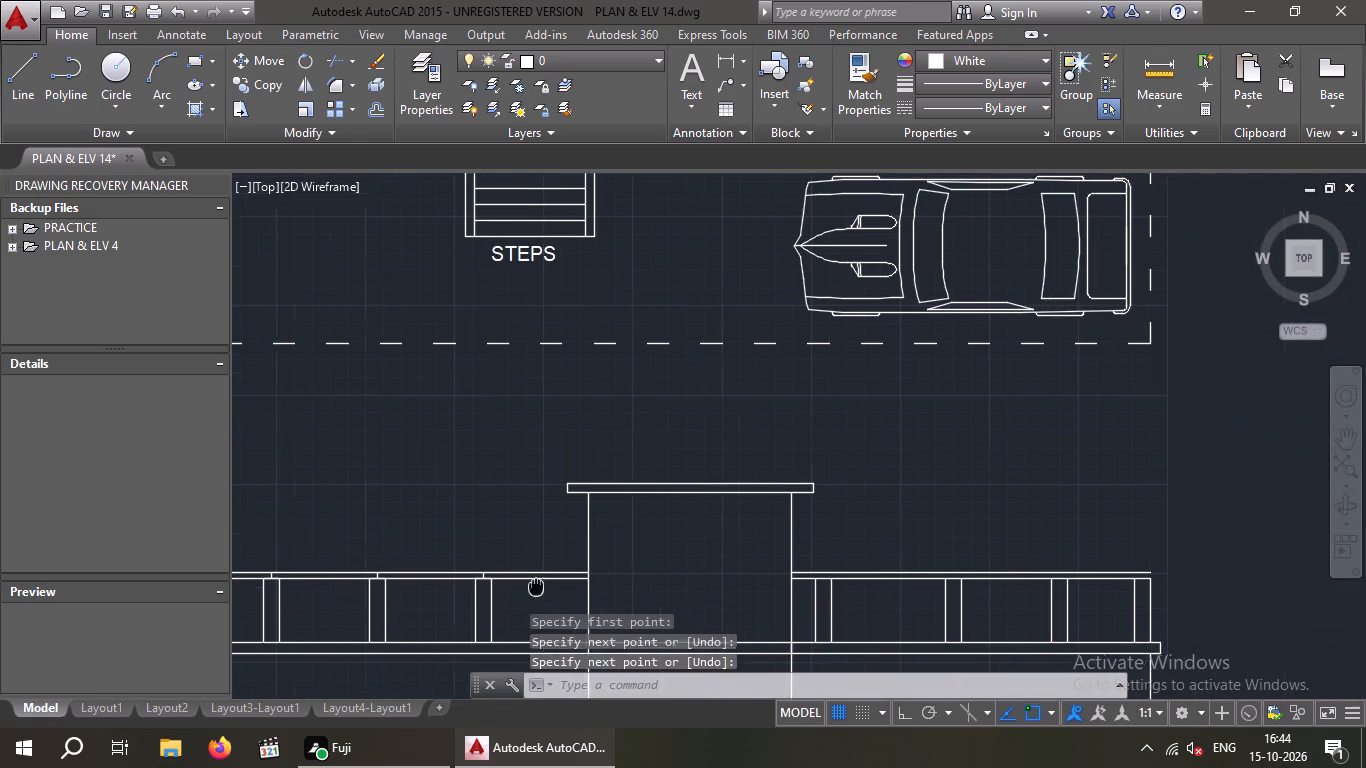
middle_click_drag(529, 588, 515, 587)
scroll(812, 582, "up", 4)
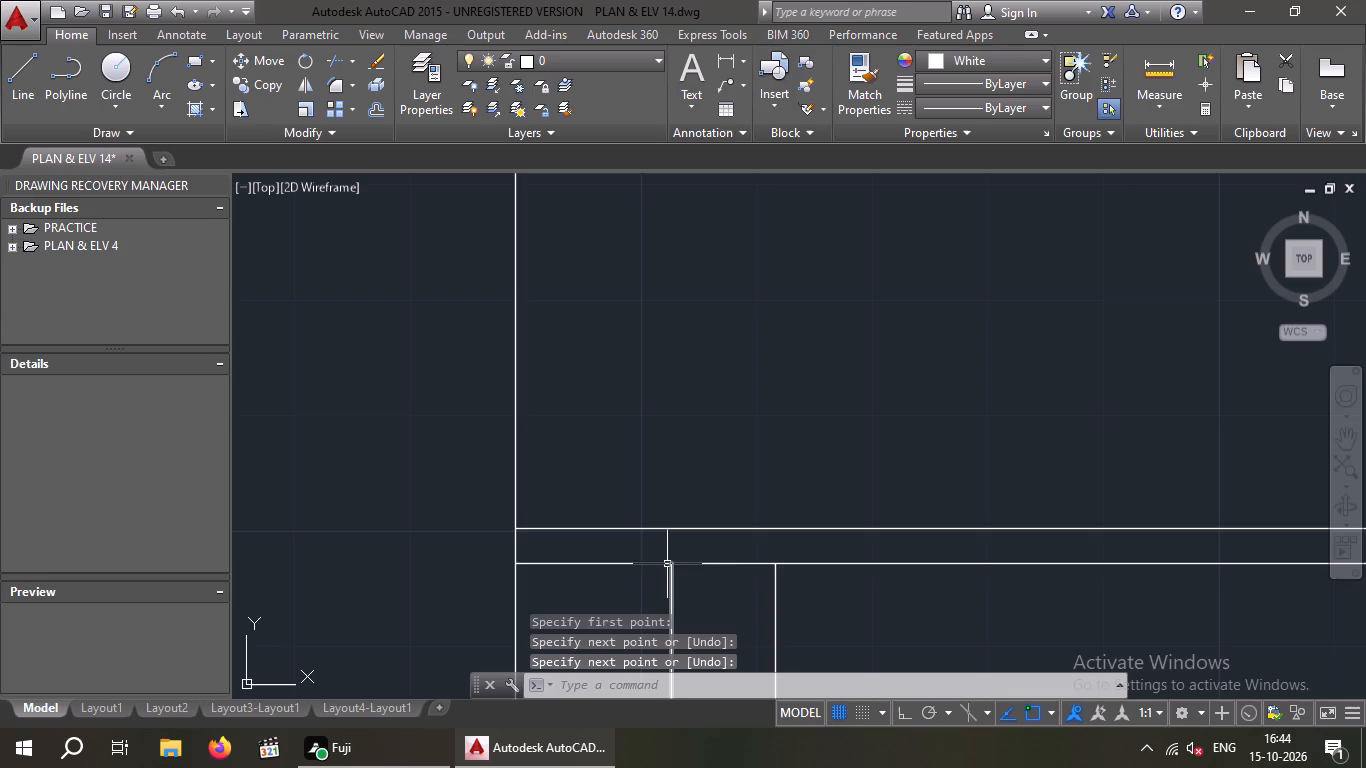
scroll(667, 559, "up", 2)
key("space")
left_click_drag(674, 574, 710, 575)
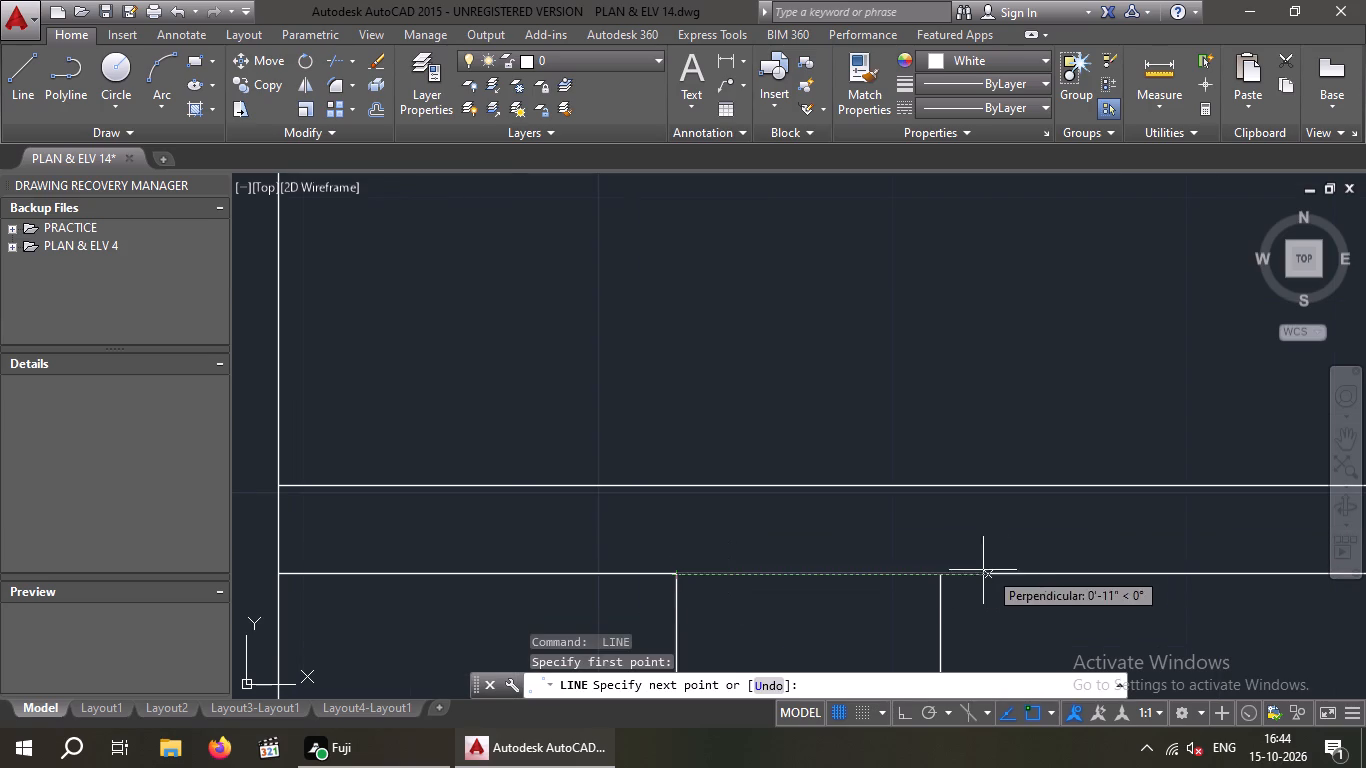
left_click(939, 576)
key("space")
key("space")
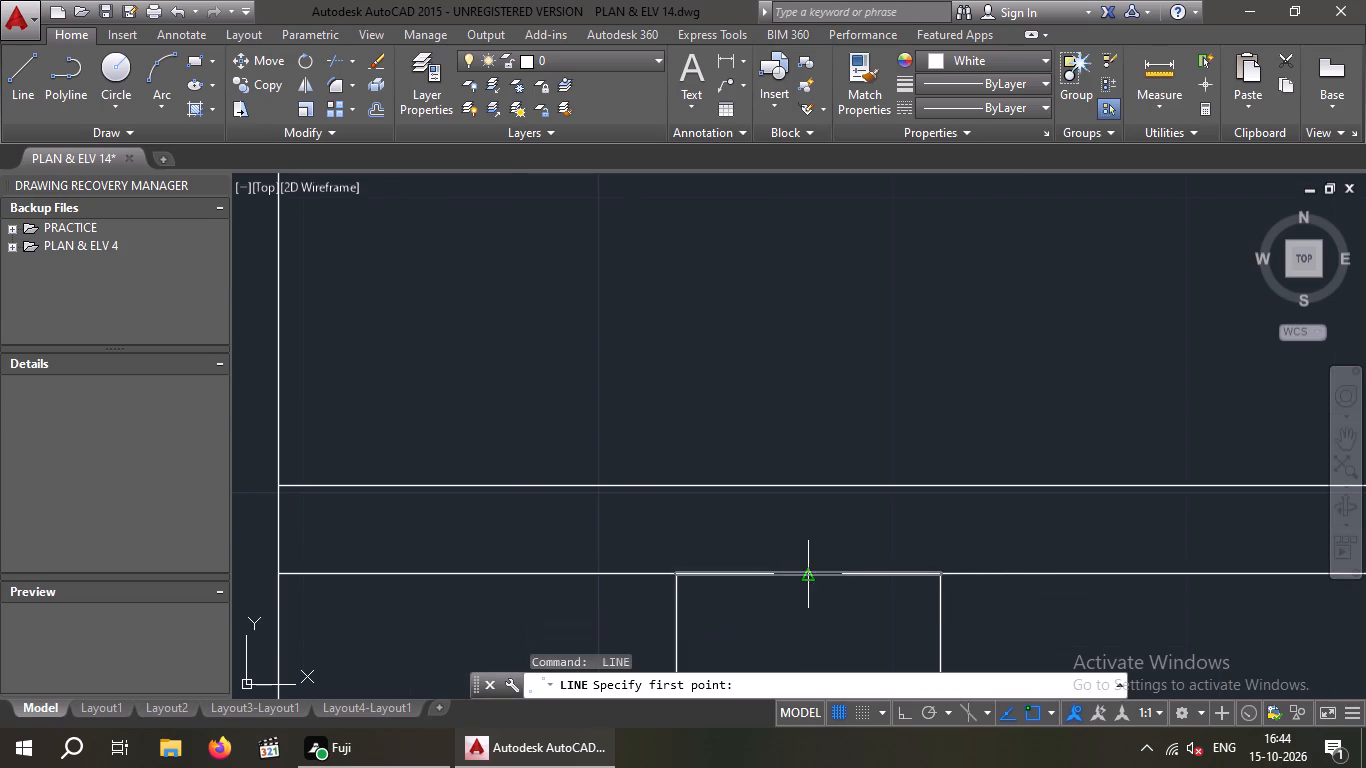
left_click(808, 576)
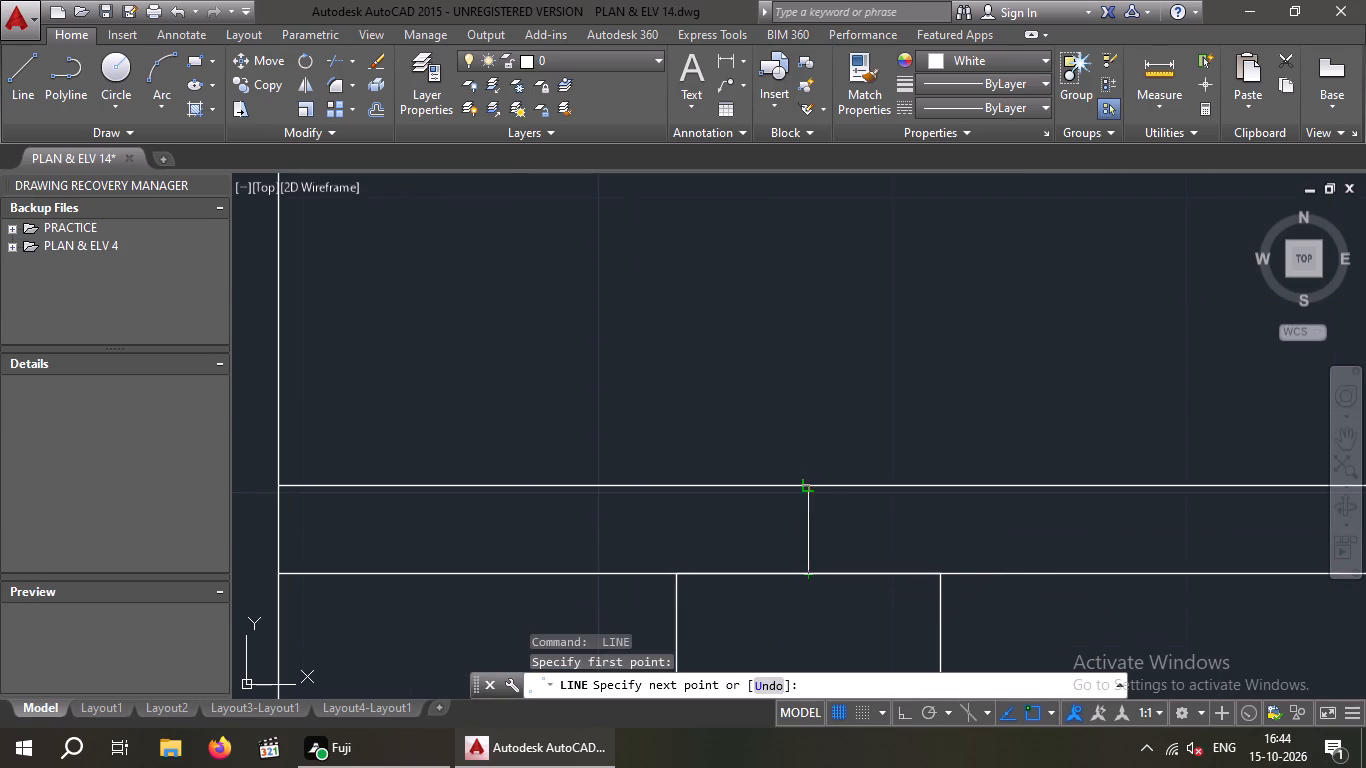
left_click(810, 489)
scroll(813, 492, "down", 3)
key("space")
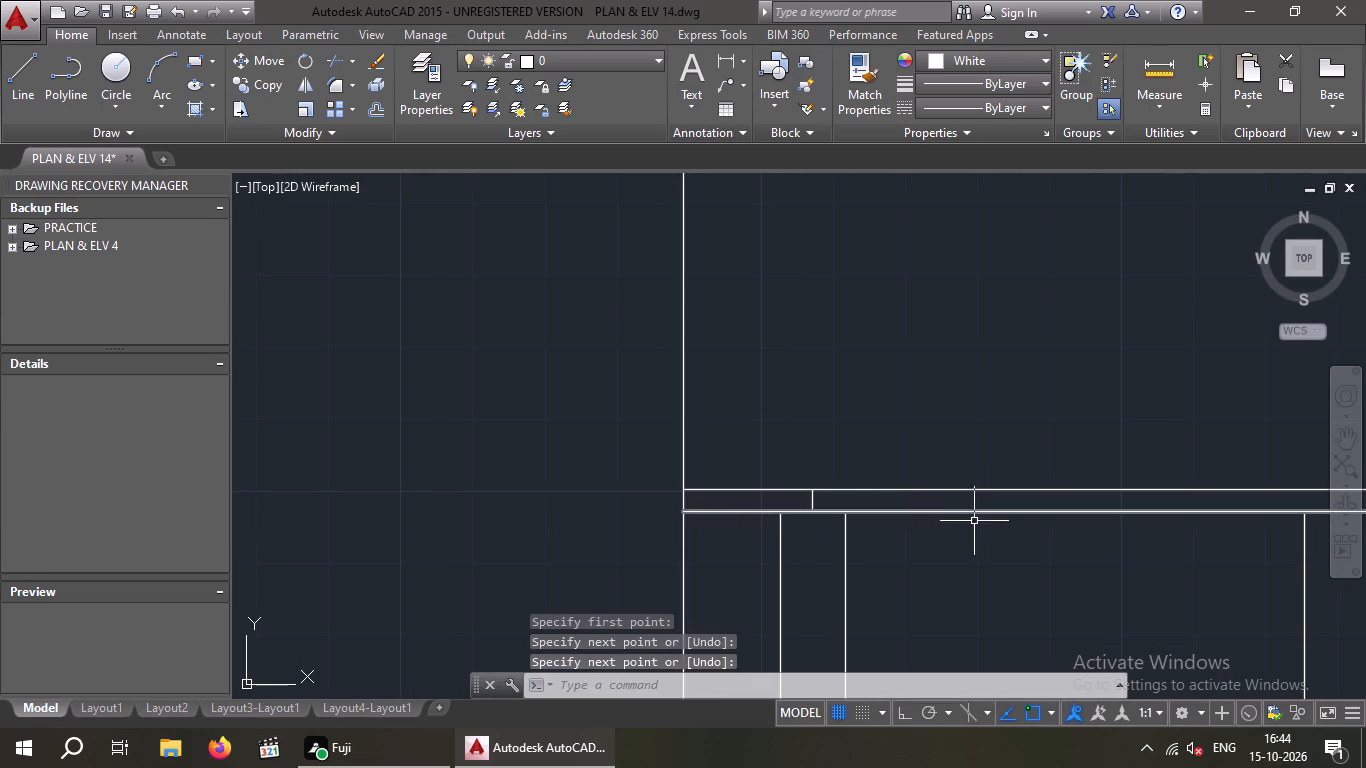
Draw a line across the top of the second post right of the central block and a vertical line from its midpoint to the raised rail line.
middle_click_drag(975, 521, 529, 608)
scroll(860, 596, "up", 3)
middle_click_drag(876, 601, 729, 531)
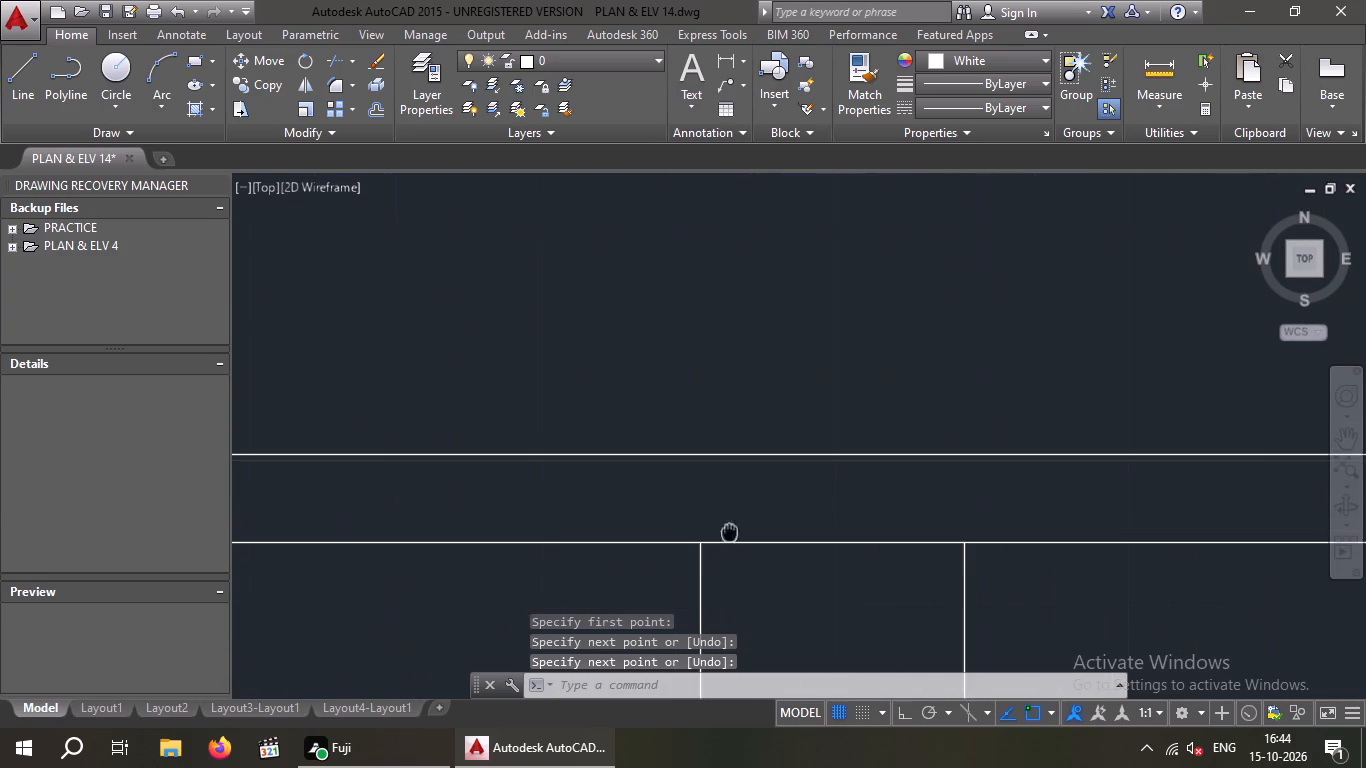
key("space")
left_click_drag(697, 548, 754, 552)
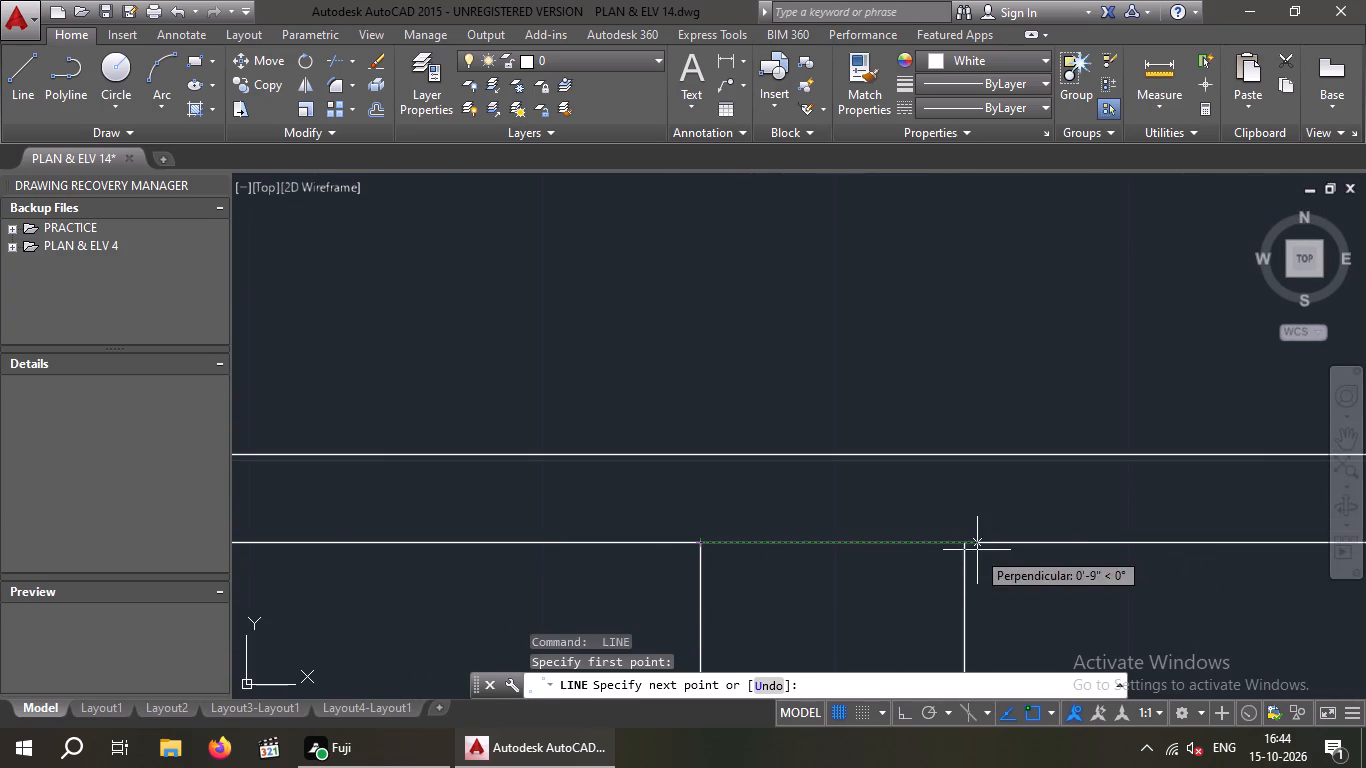
left_click(965, 546)
key("space")
key("space")
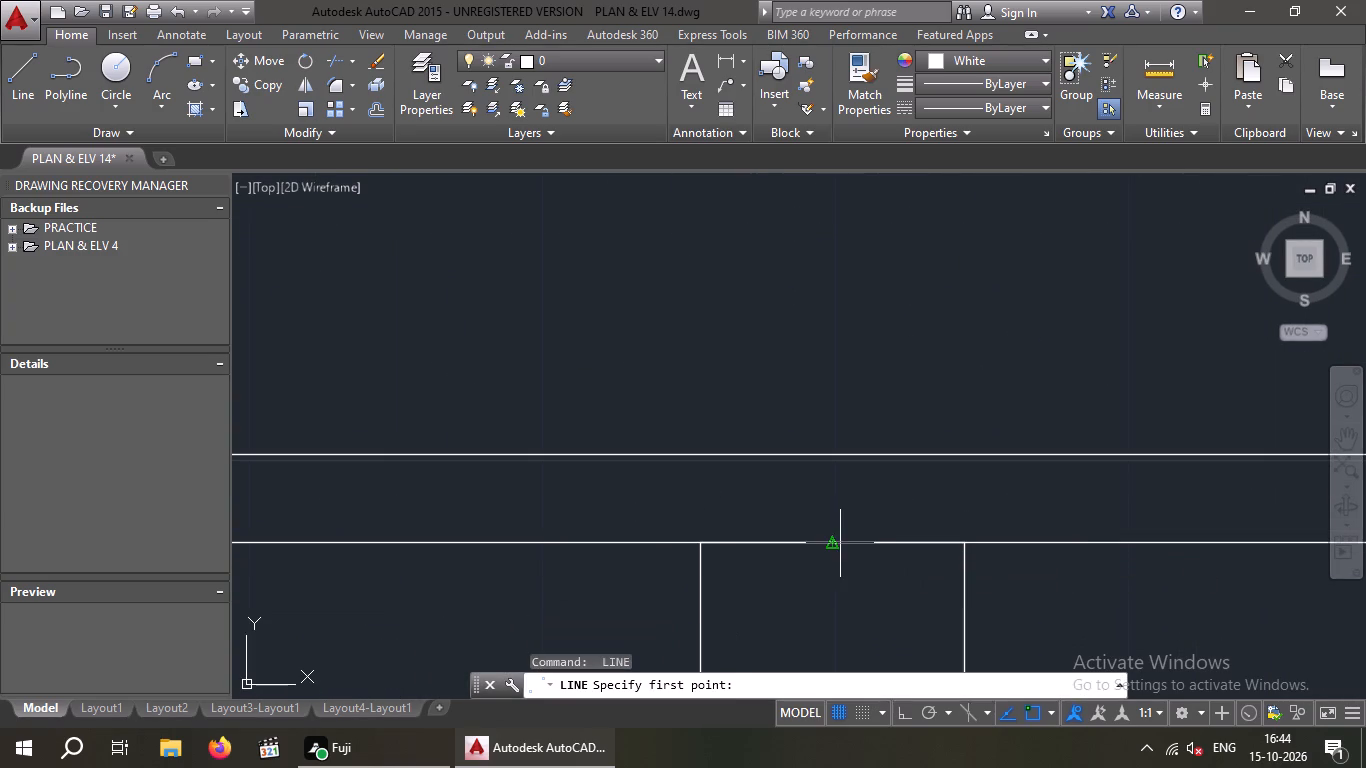
left_click_drag(833, 543, 835, 519)
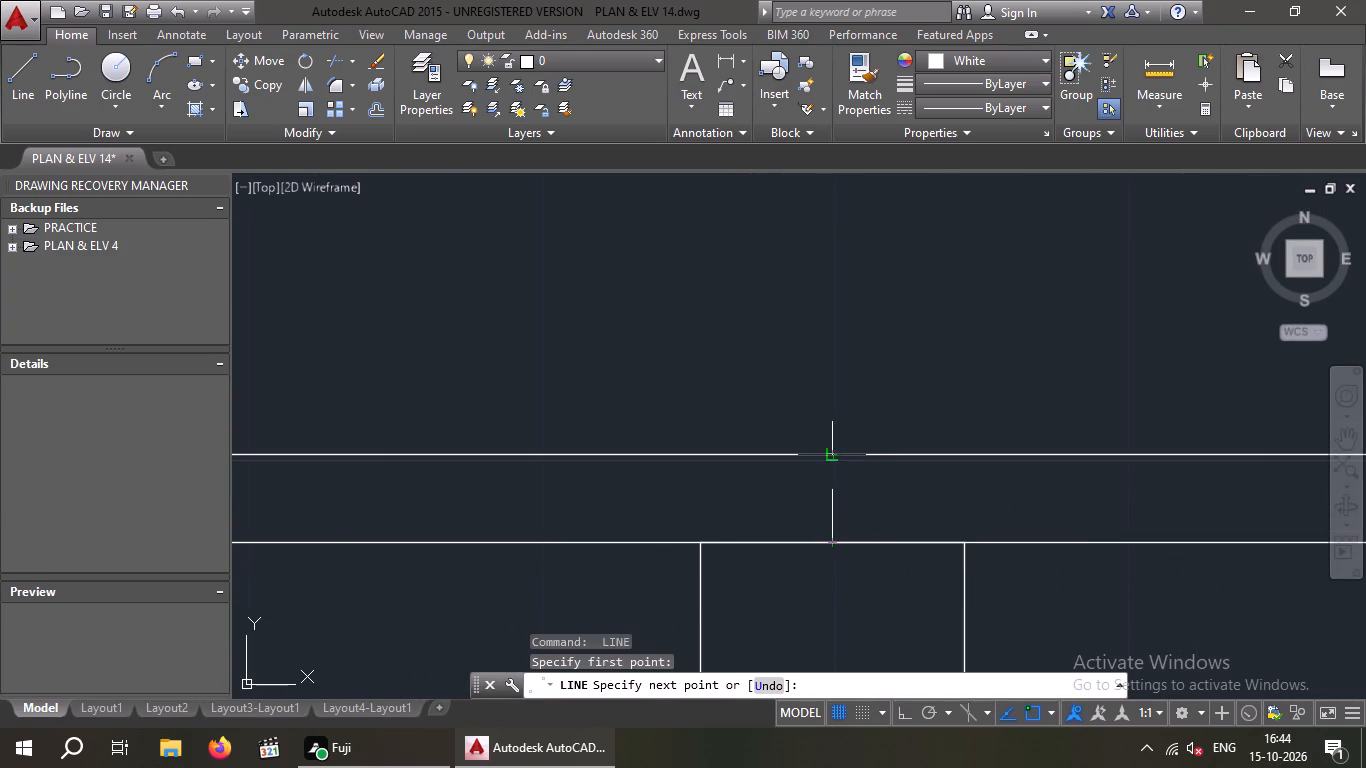
left_click(830, 454)
key("space")
Draw a line across the top of the third post right of the central block and a vertical line from its midpoint to the raised rail line.
scroll(848, 496, "down", 3)
middle_click_drag(862, 502, 292, 529)
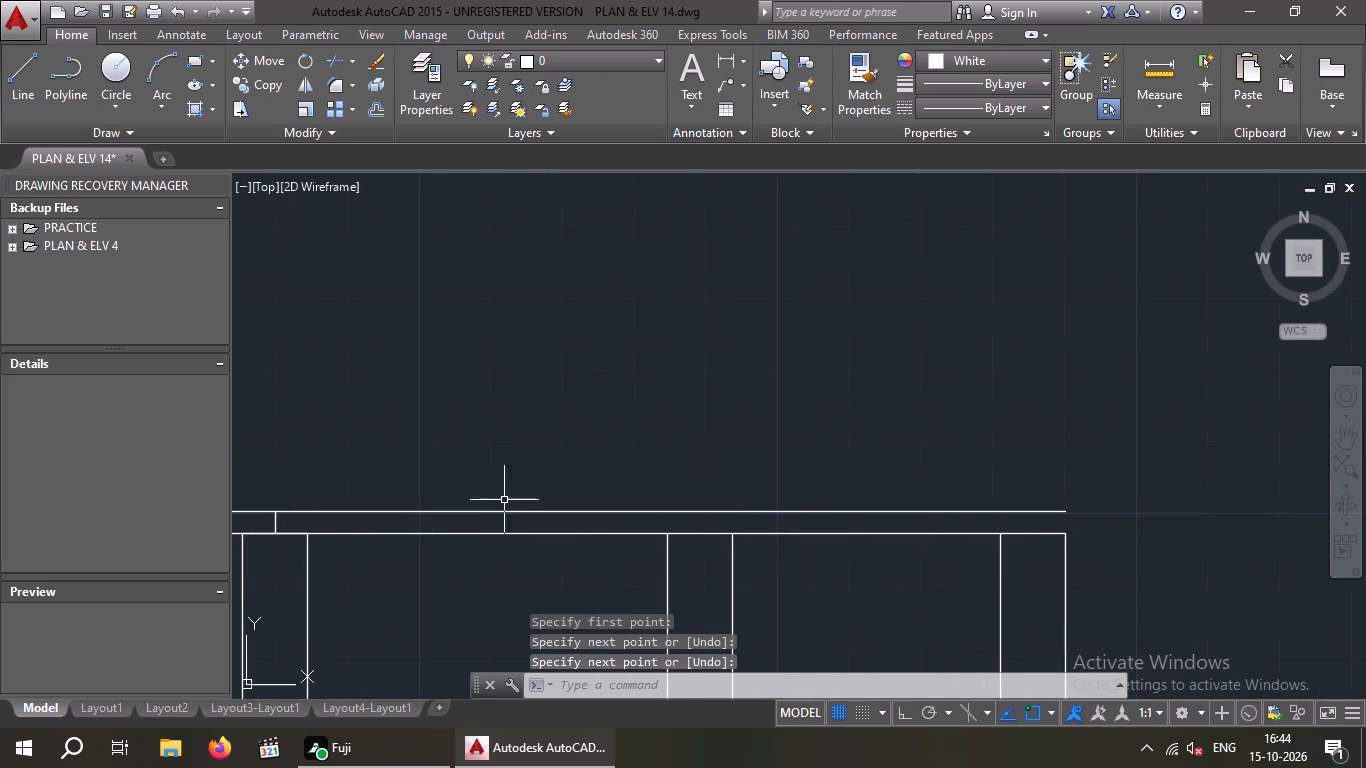
scroll(659, 517, "up", 1)
key("space")
scroll(677, 543, "up", 2)
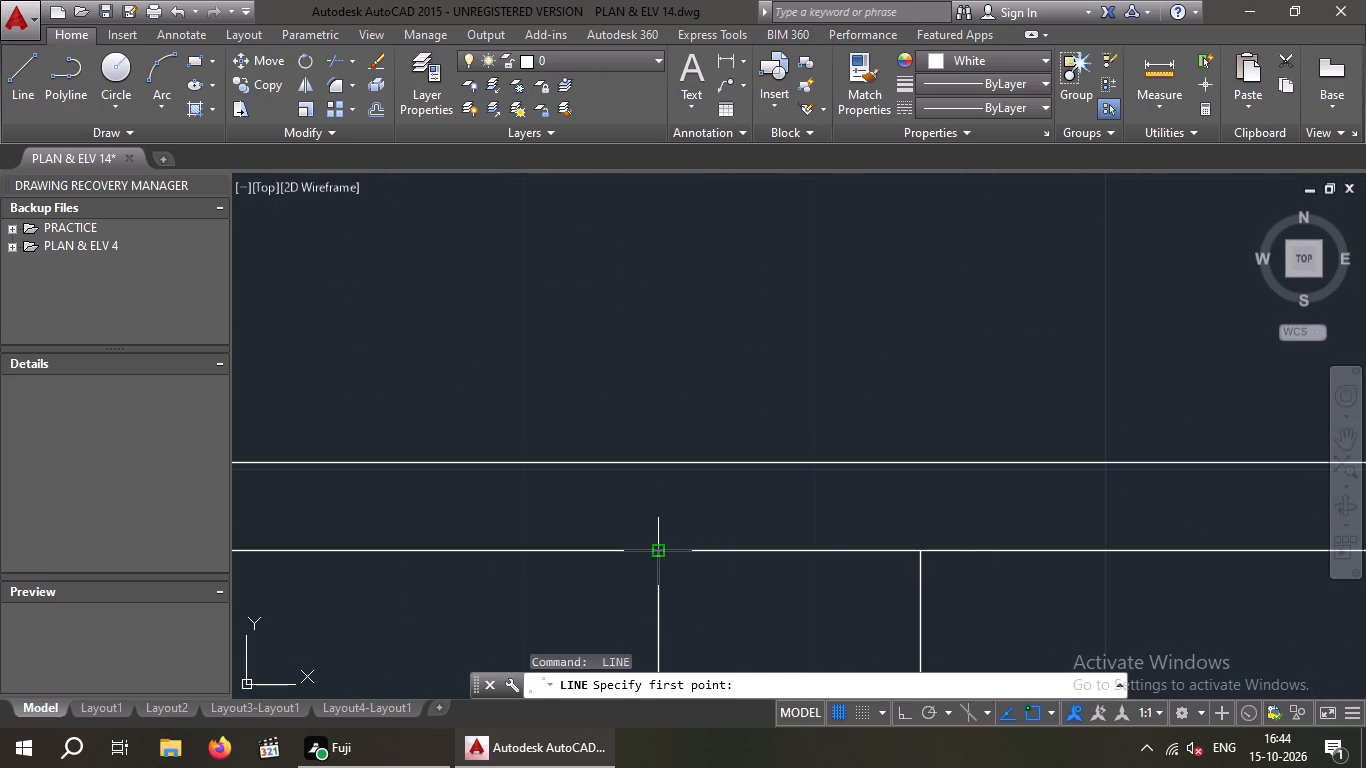
left_click_drag(655, 554, 746, 564)
left_click(921, 551)
key("space")
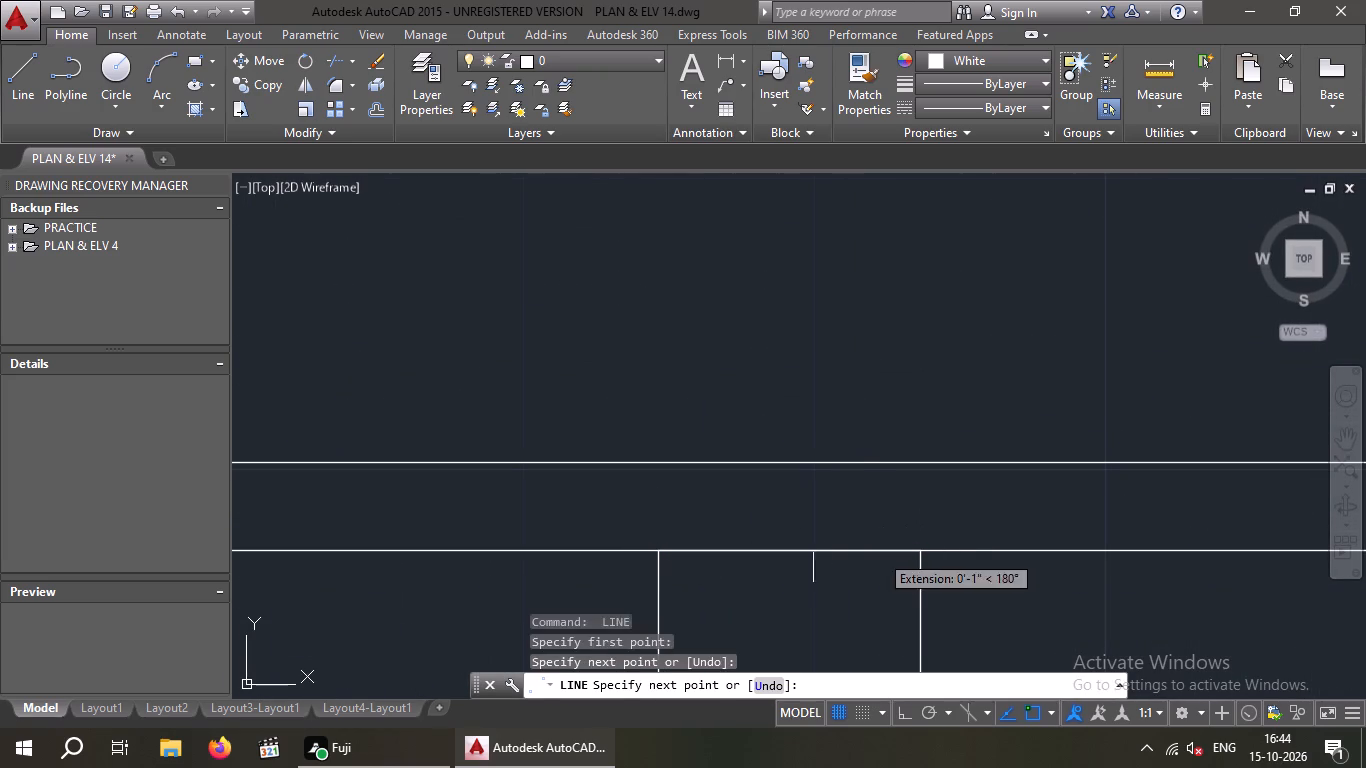
key("space")
left_click(791, 557)
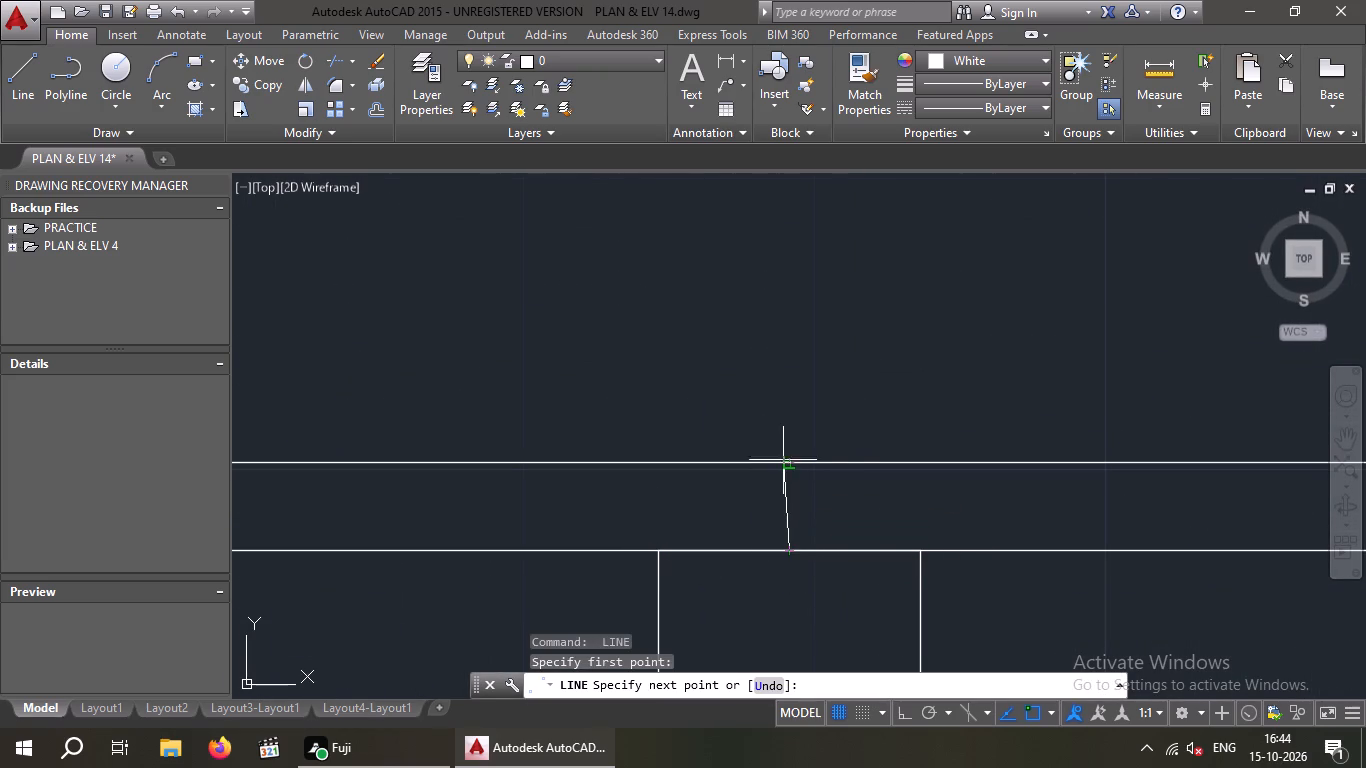
left_click(789, 466)
key("space")
Draw a line across the rightmost post's top and a vertical line from its midpoint up to the raised rail line.
scroll(832, 495, "down", 3)
middle_click_drag(842, 501, 546, 536)
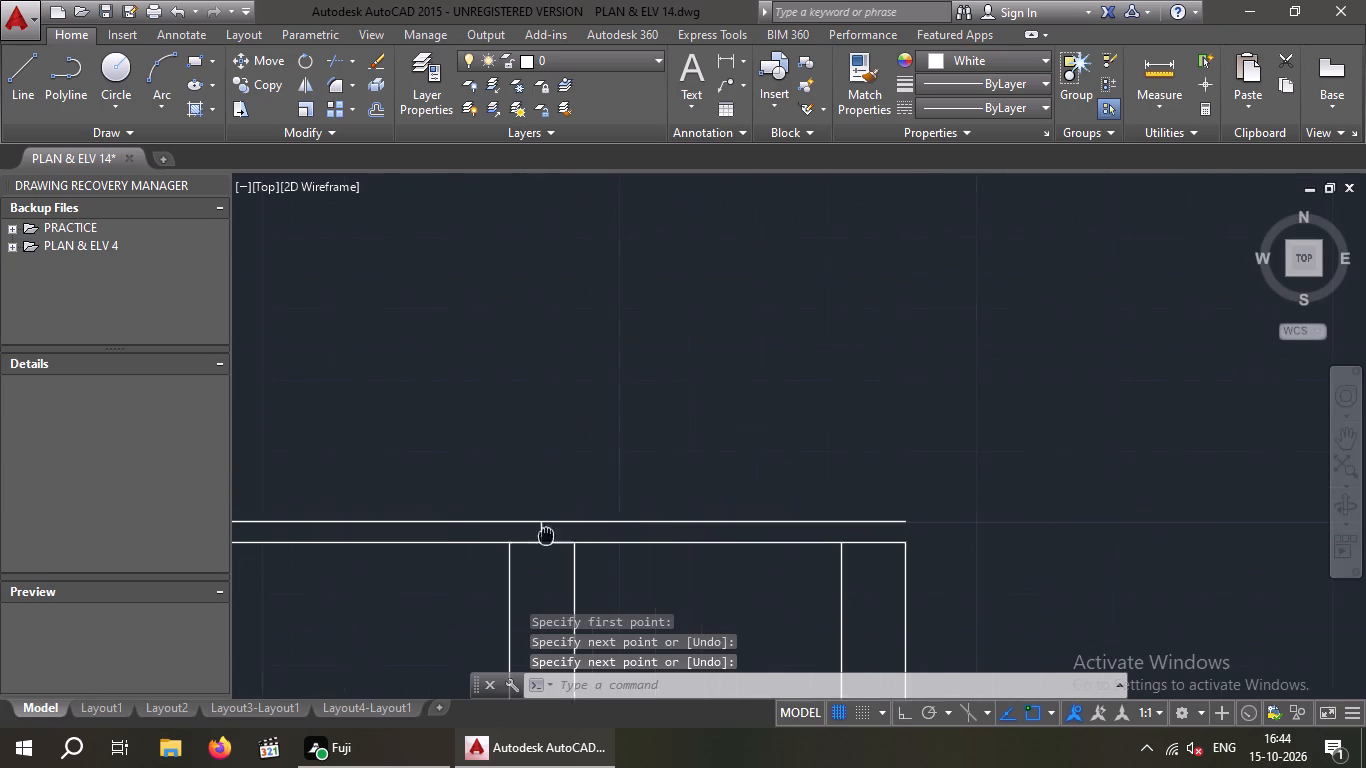
middle_click_drag(546, 536, 444, 535)
scroll(778, 541, "up", 2)
key("space")
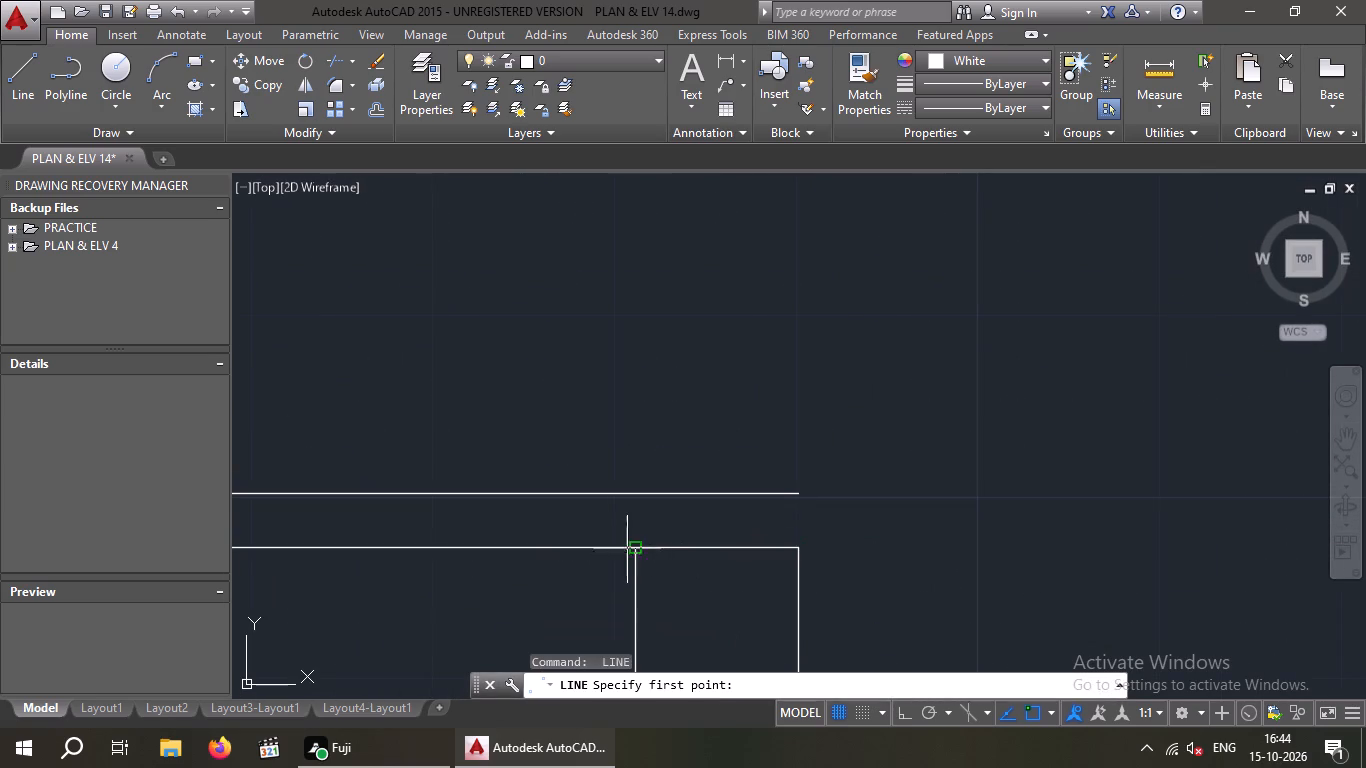
left_click_drag(634, 549, 646, 551)
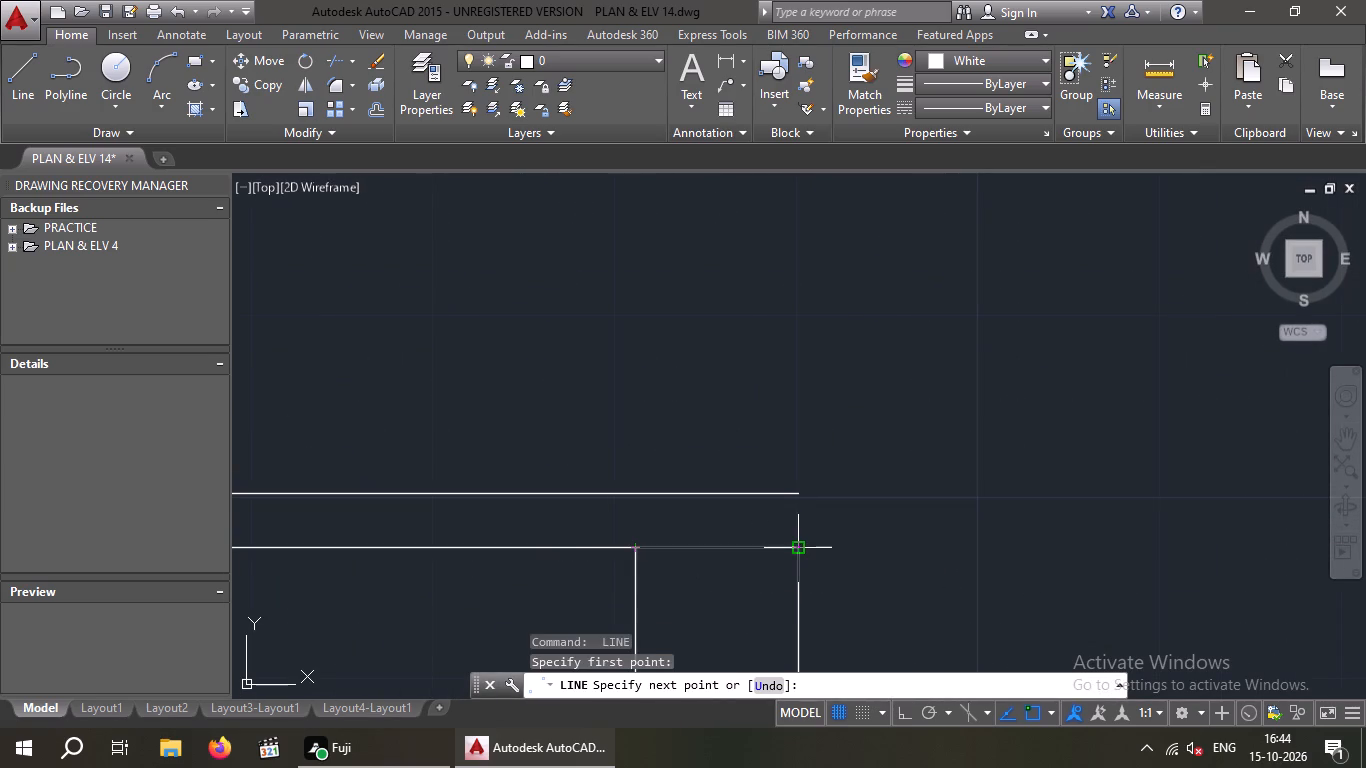
left_click(803, 546)
key("space")
key("space")
left_click(715, 550)
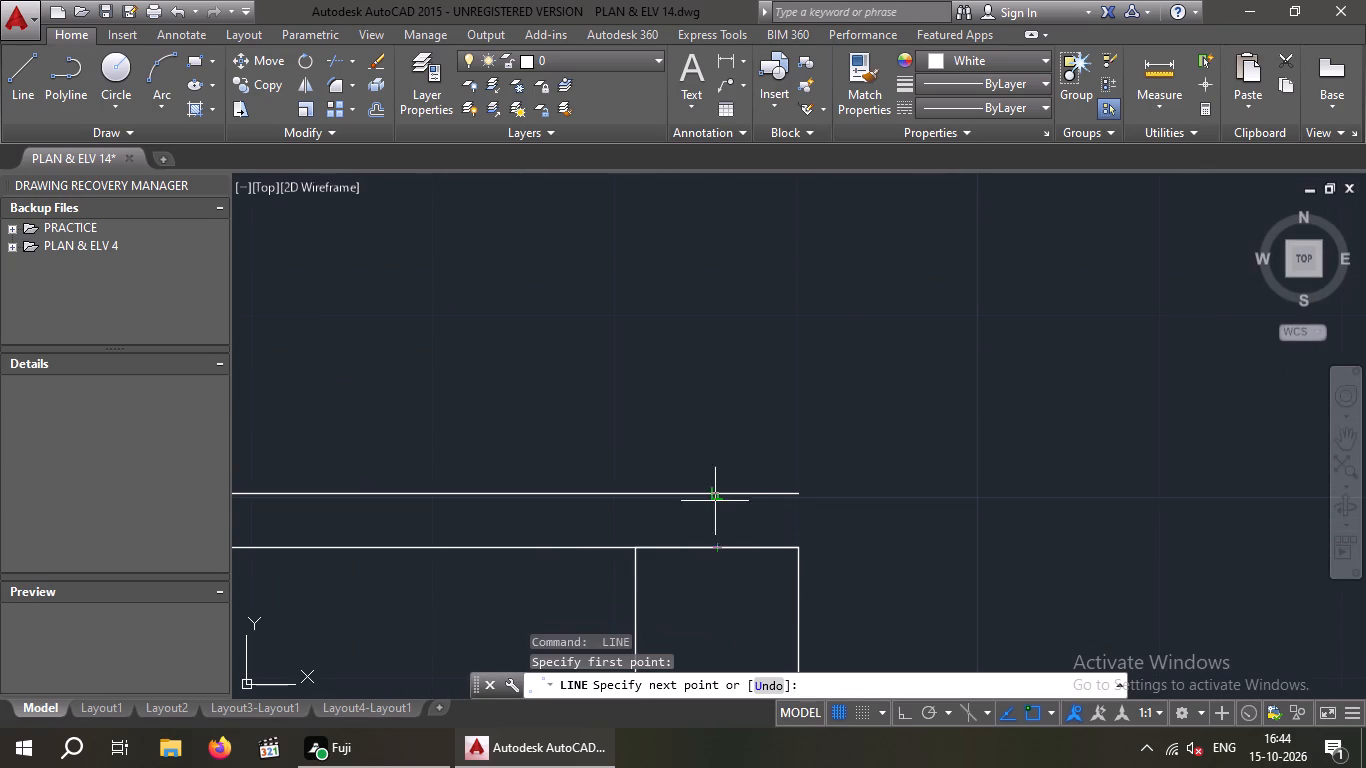
left_click(717, 492)
key("space")
scroll(802, 500, "down", 1)
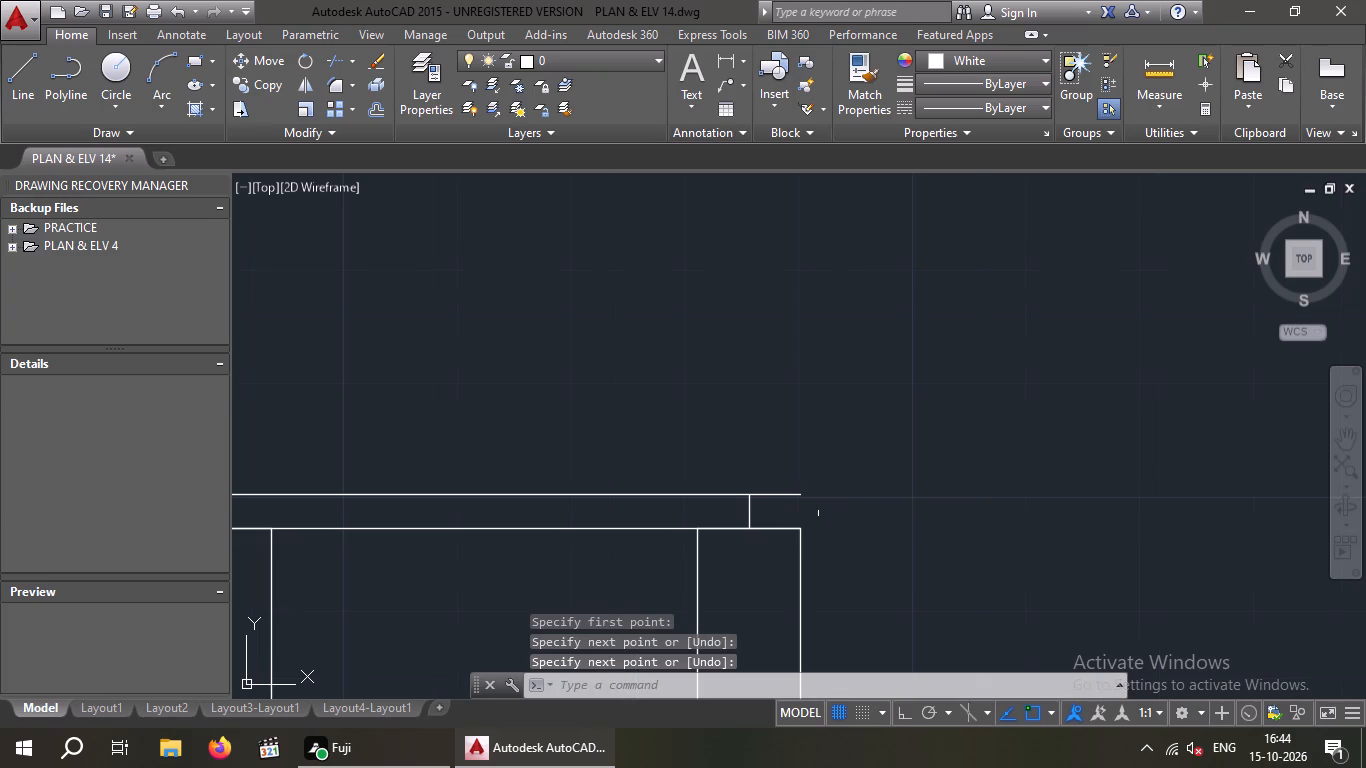
key("Escape")
key("Escape")
Offset the vertical centre line above the rightmost post by 6.5" to both sides.
key("o")
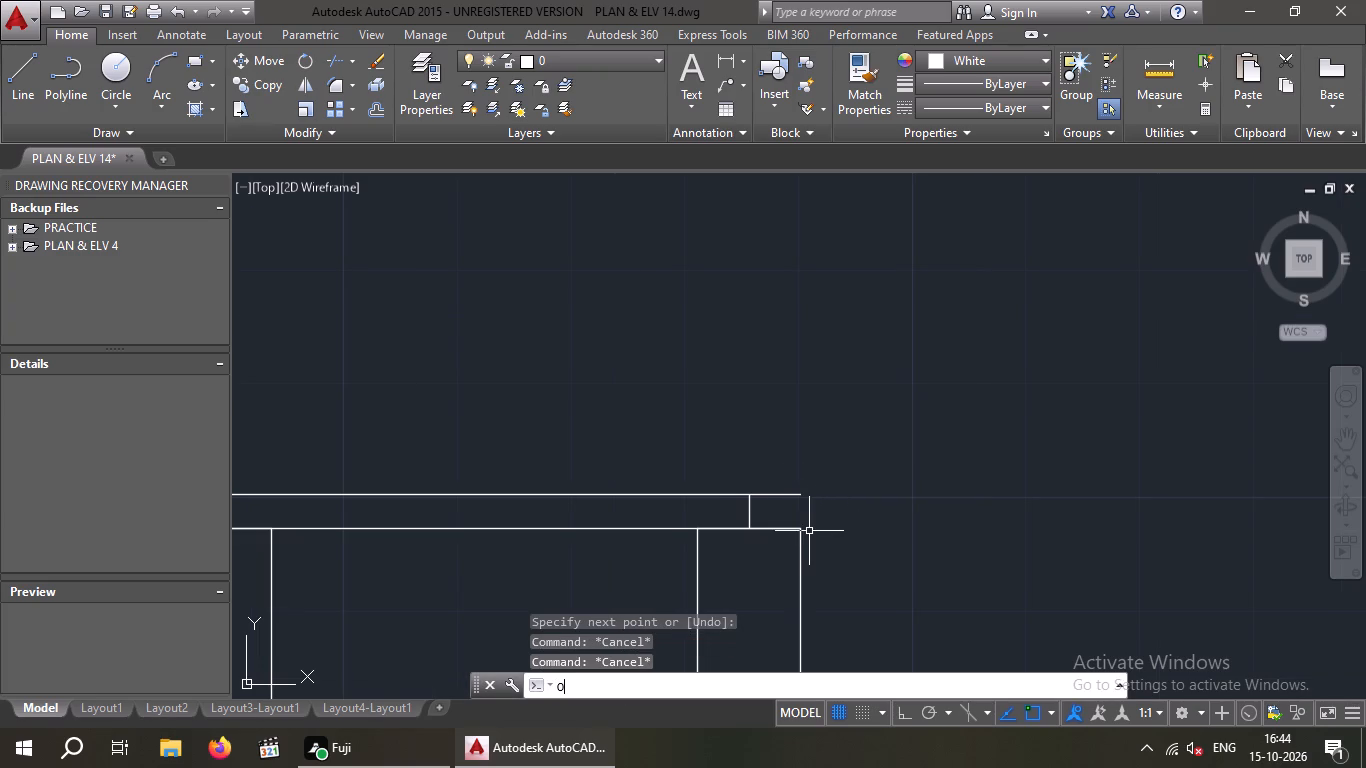
key("Escape")
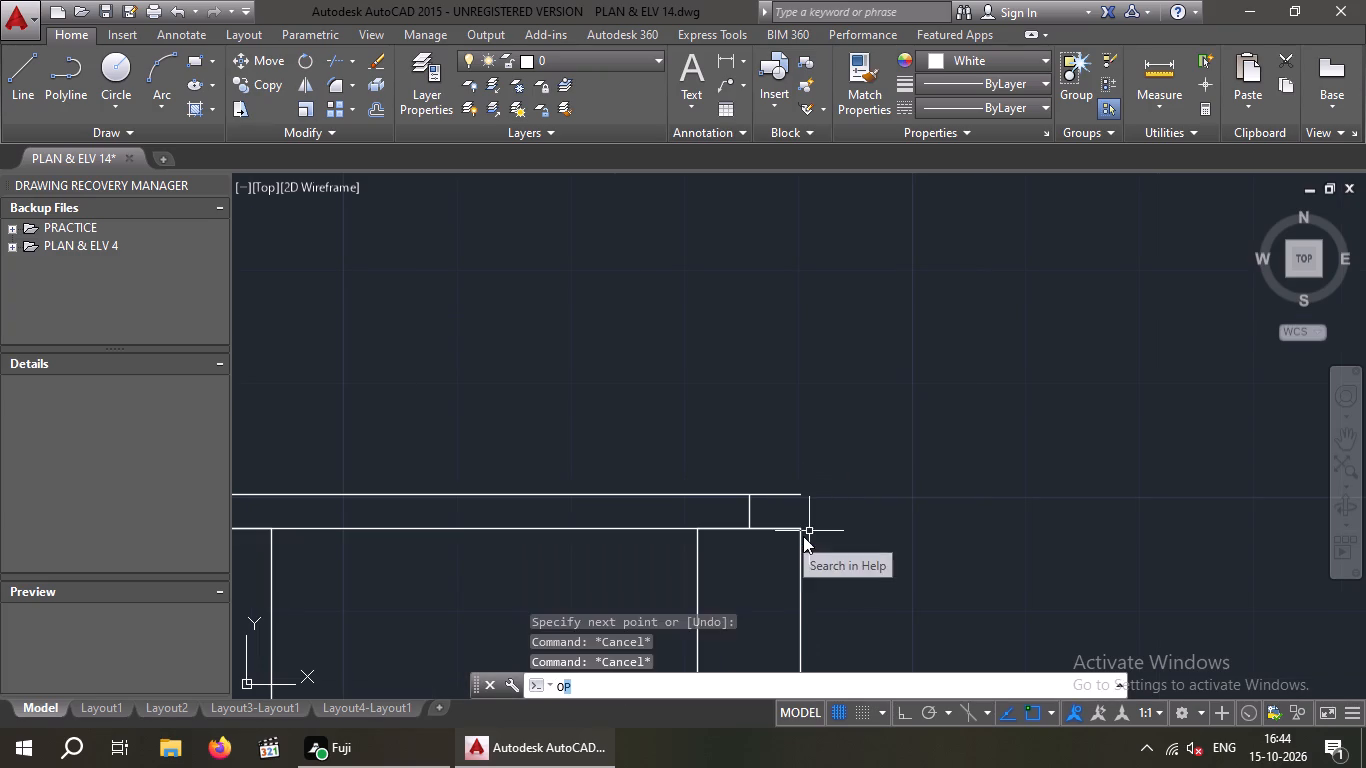
key("Escape")
key("o")
key("Return")
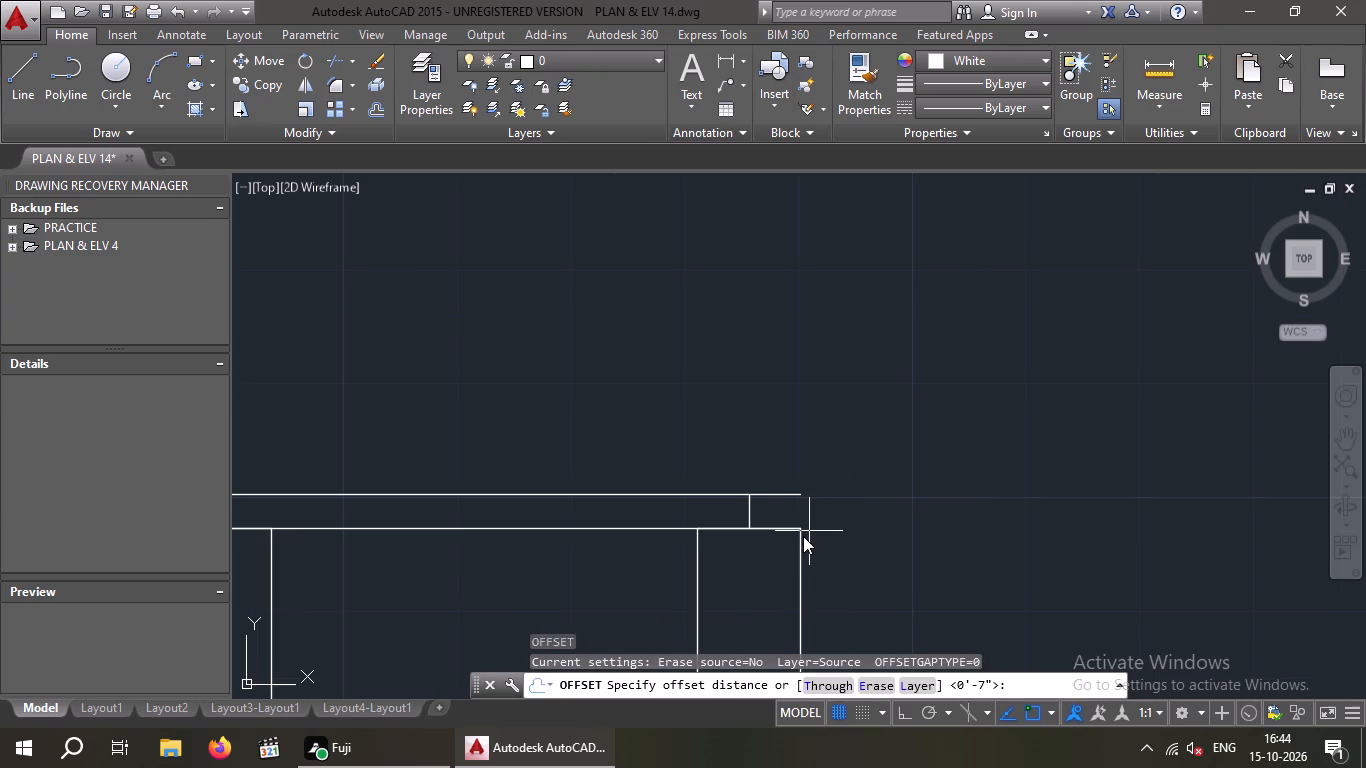
type("6.")
key("5")
key("shift+quotedbl")
key("Return")
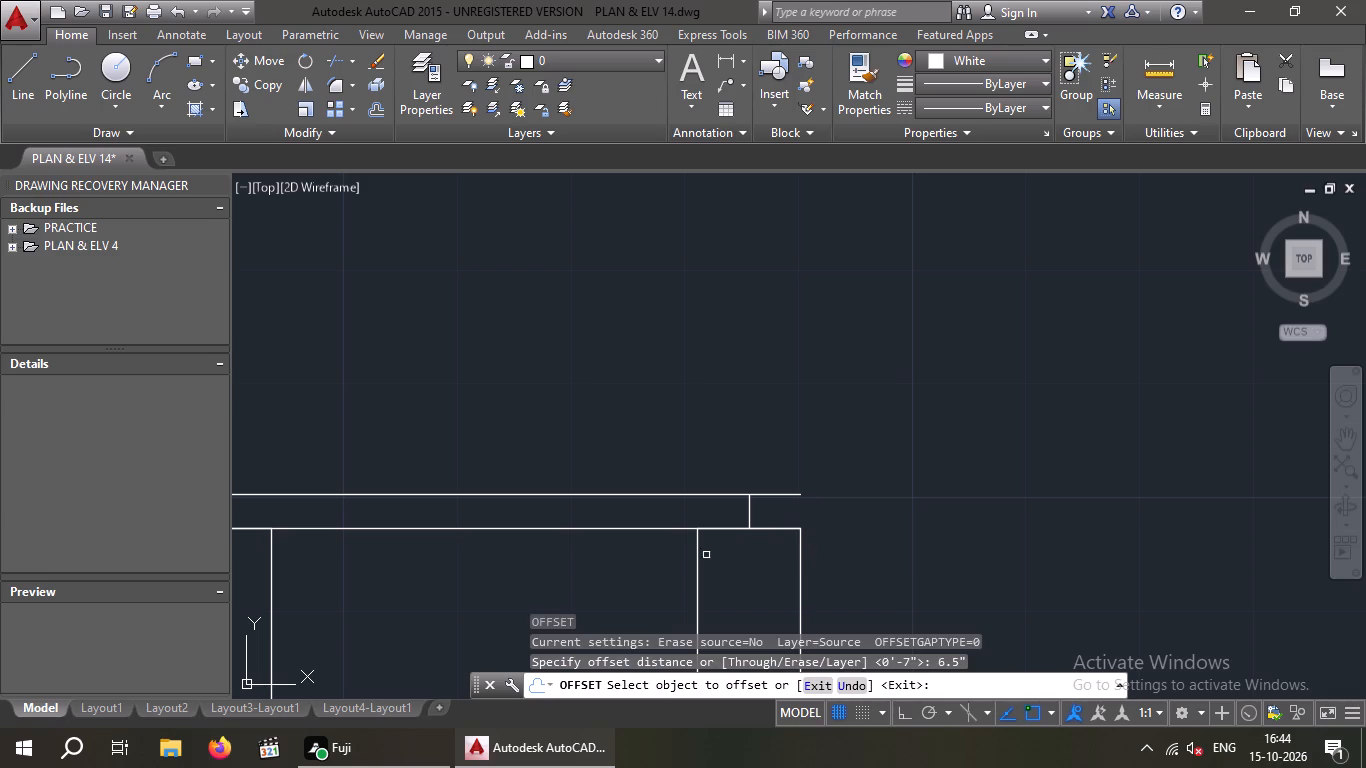
left_click_drag(749, 511, 768, 511)
left_click_drag(889, 498, 875, 503)
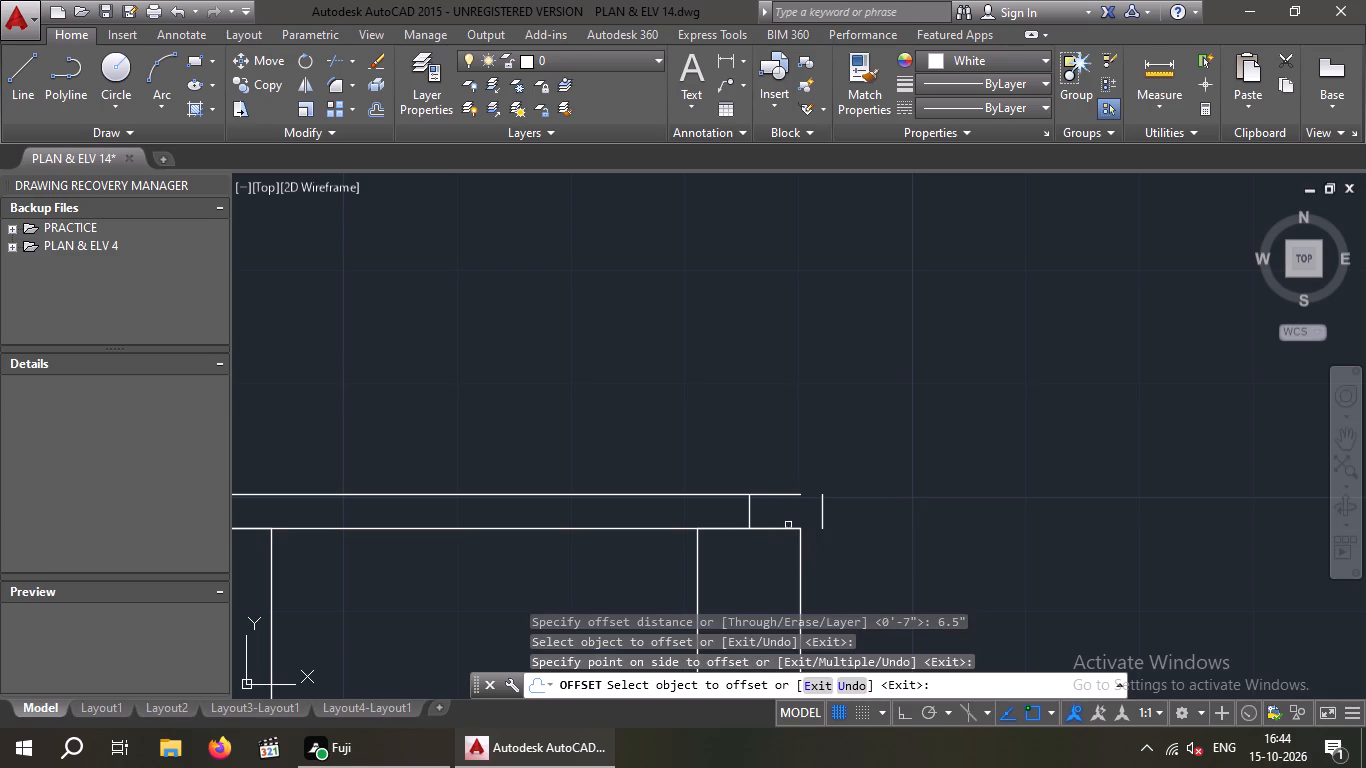
left_click_drag(750, 511, 718, 519)
left_click(592, 523)
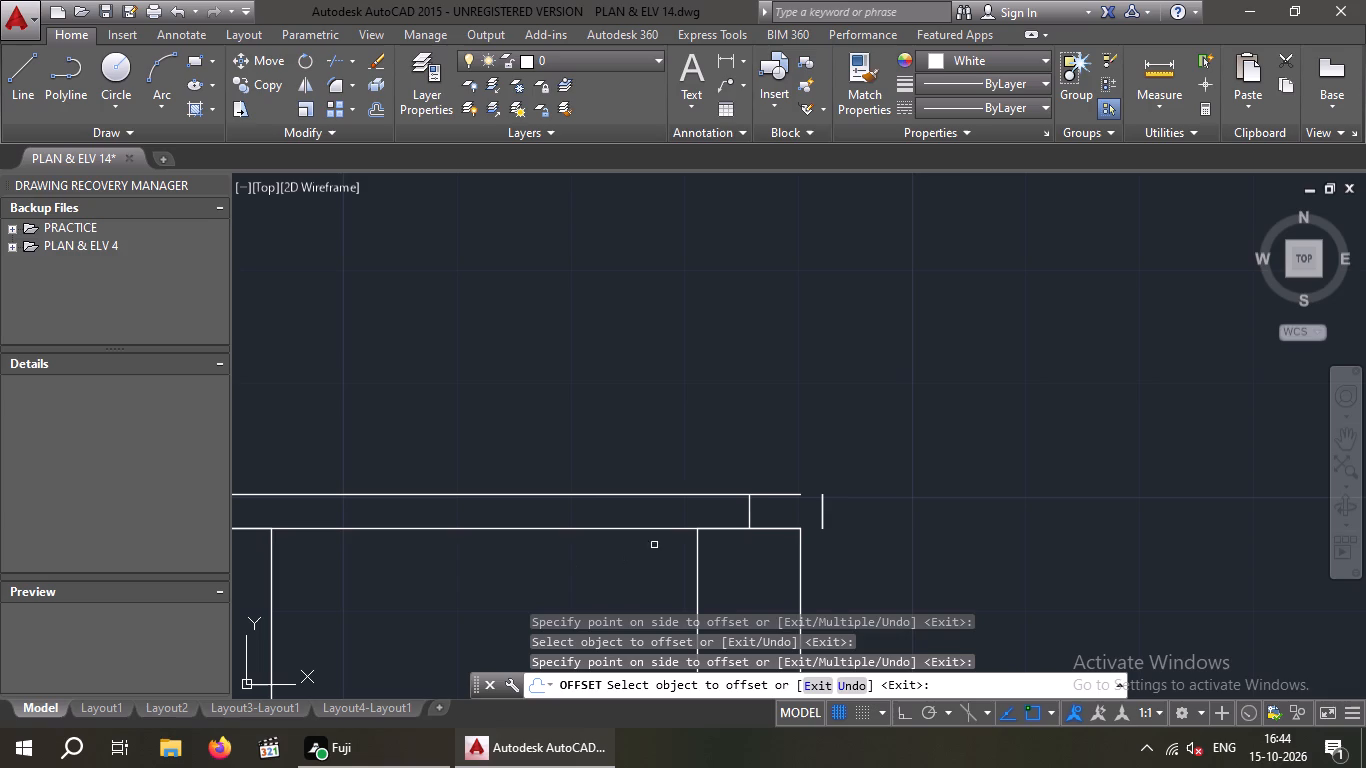
left_click_drag(751, 508, 725, 512)
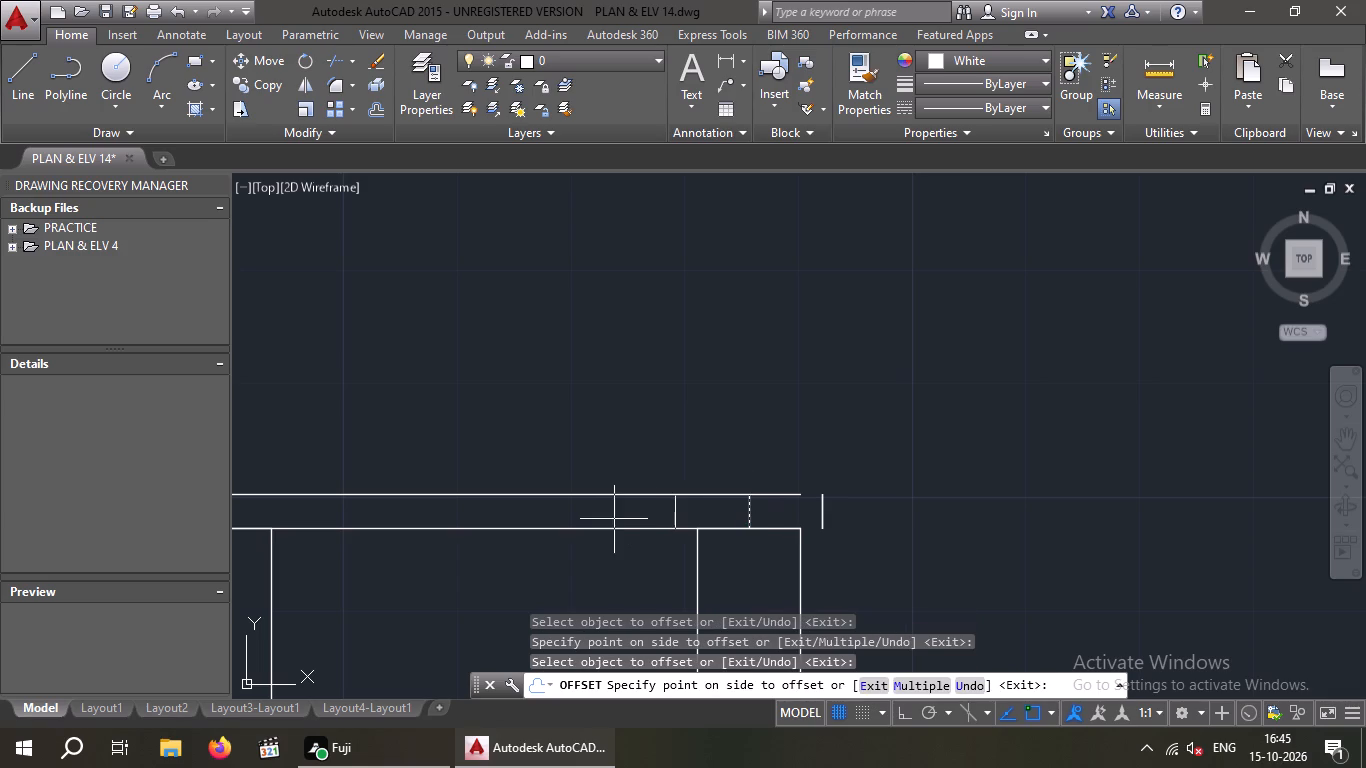
left_click(613, 517)
Offset the vertical centre line above the post next to the rightmost one by 6.5" to both sides.
scroll(603, 539, "down", 2)
middle_click_drag(586, 567, 662, 573)
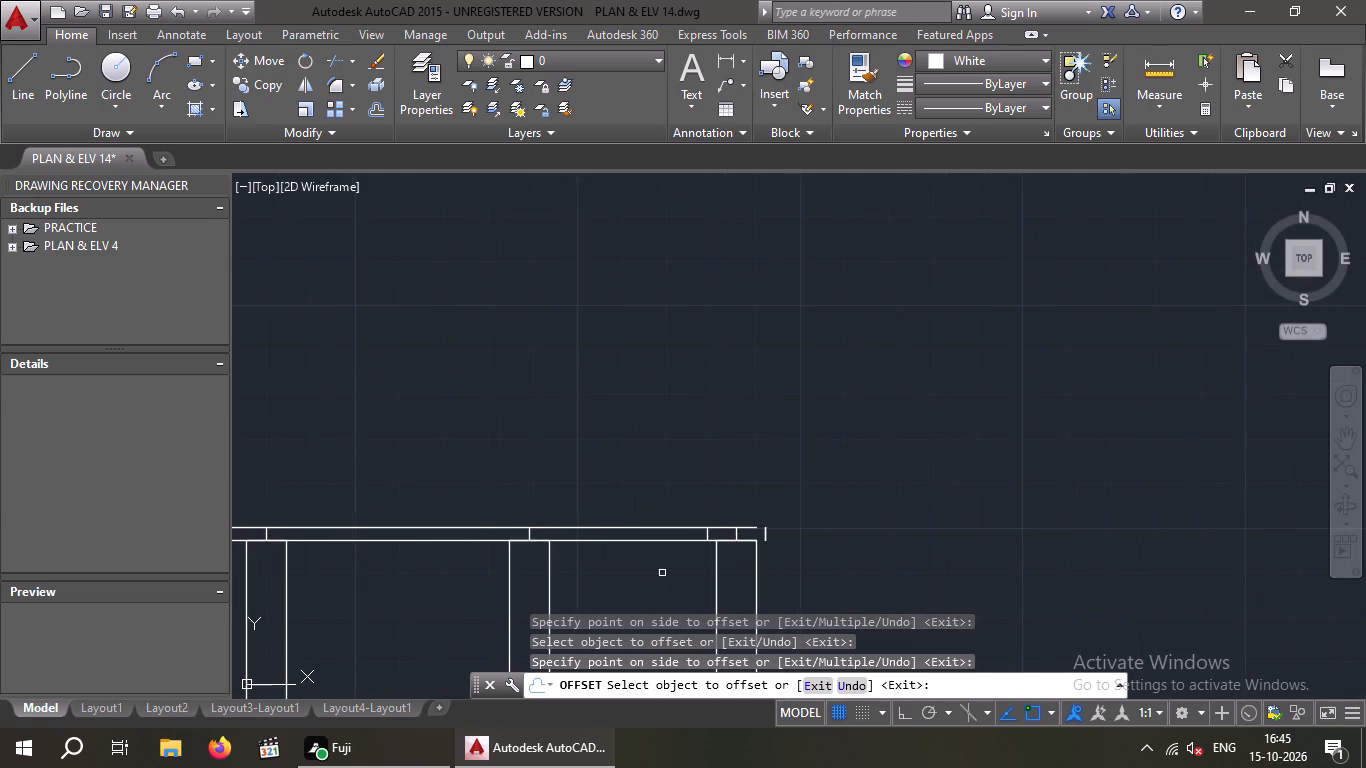
scroll(525, 546, "up", 3)
left_click(540, 508)
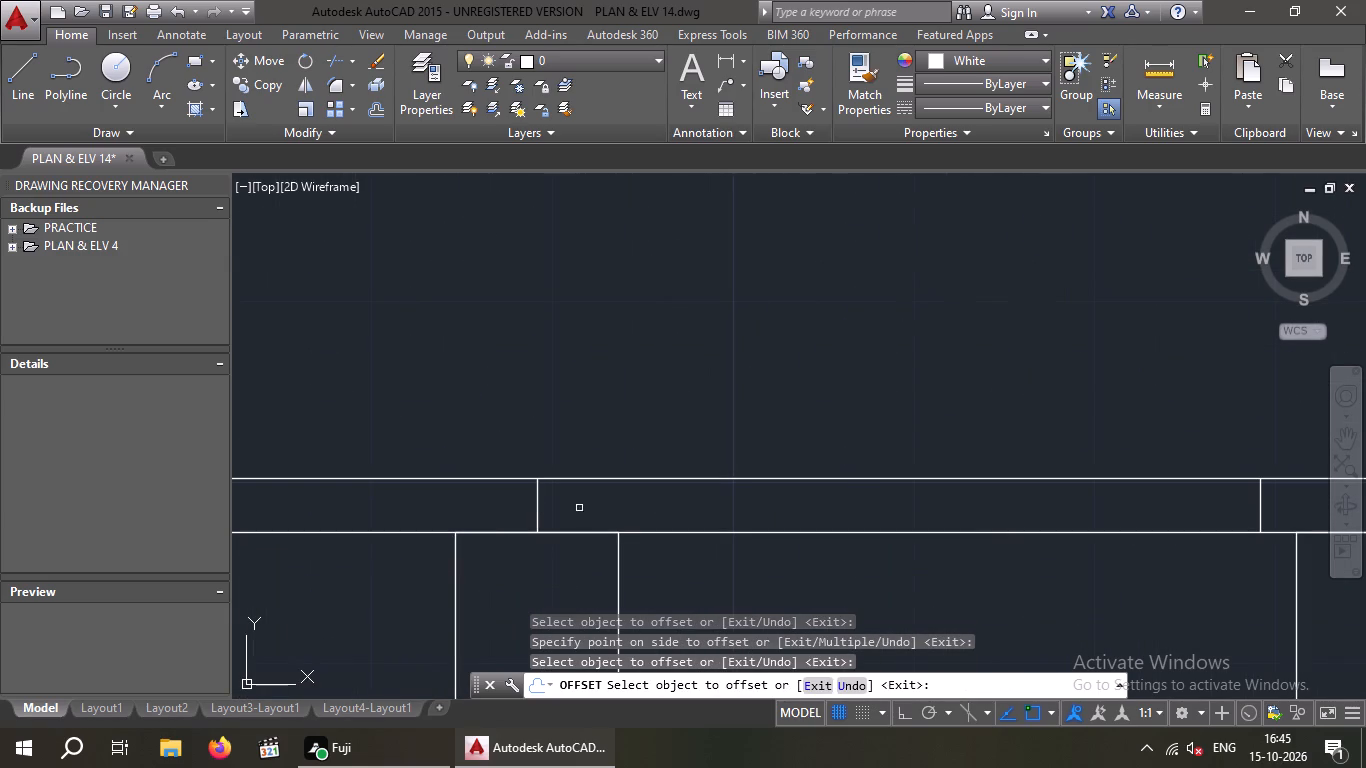
left_click(535, 508)
left_click(611, 506)
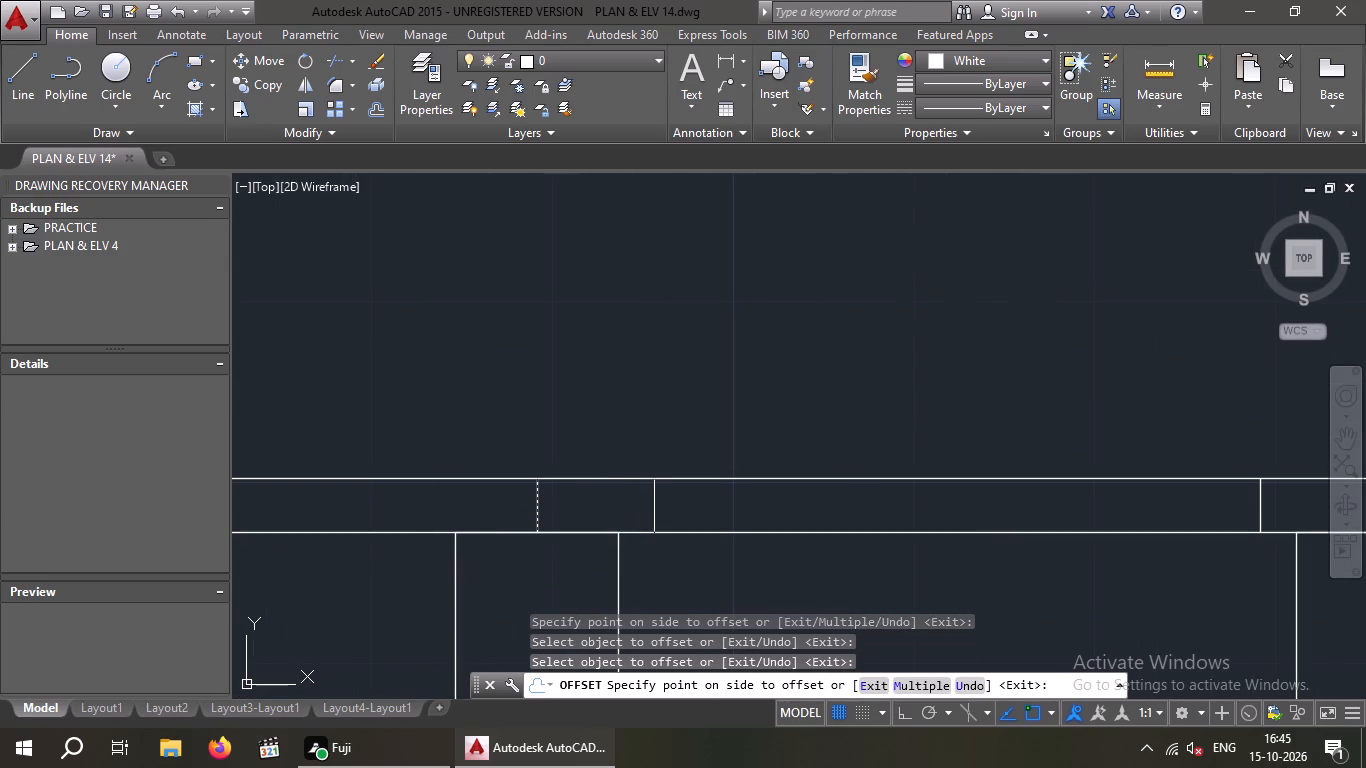
left_click_drag(537, 503, 520, 509)
left_click(477, 503)
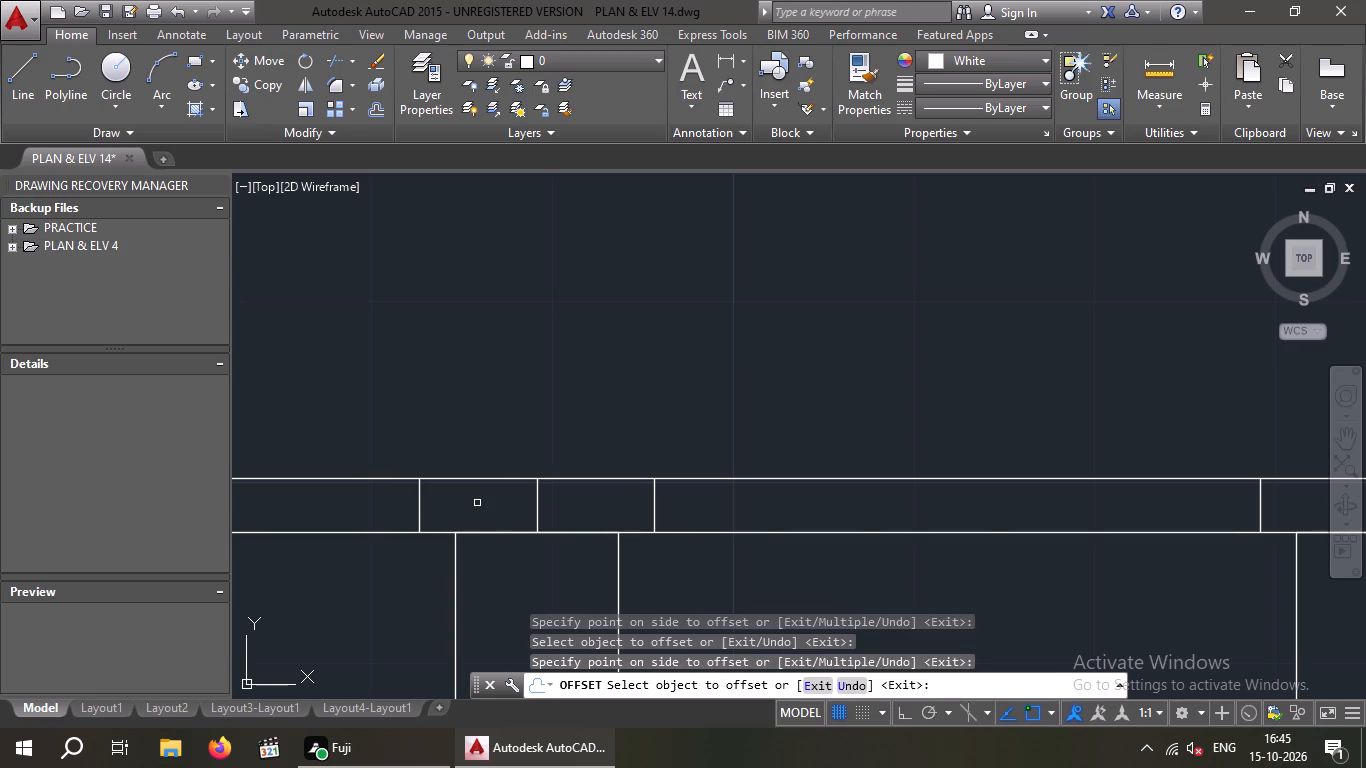
Offset the vertical centre line above the second post right of the central block by 6.5" to both sides.
scroll(477, 503, "down", 2)
middle_click_drag(394, 555, 786, 567)
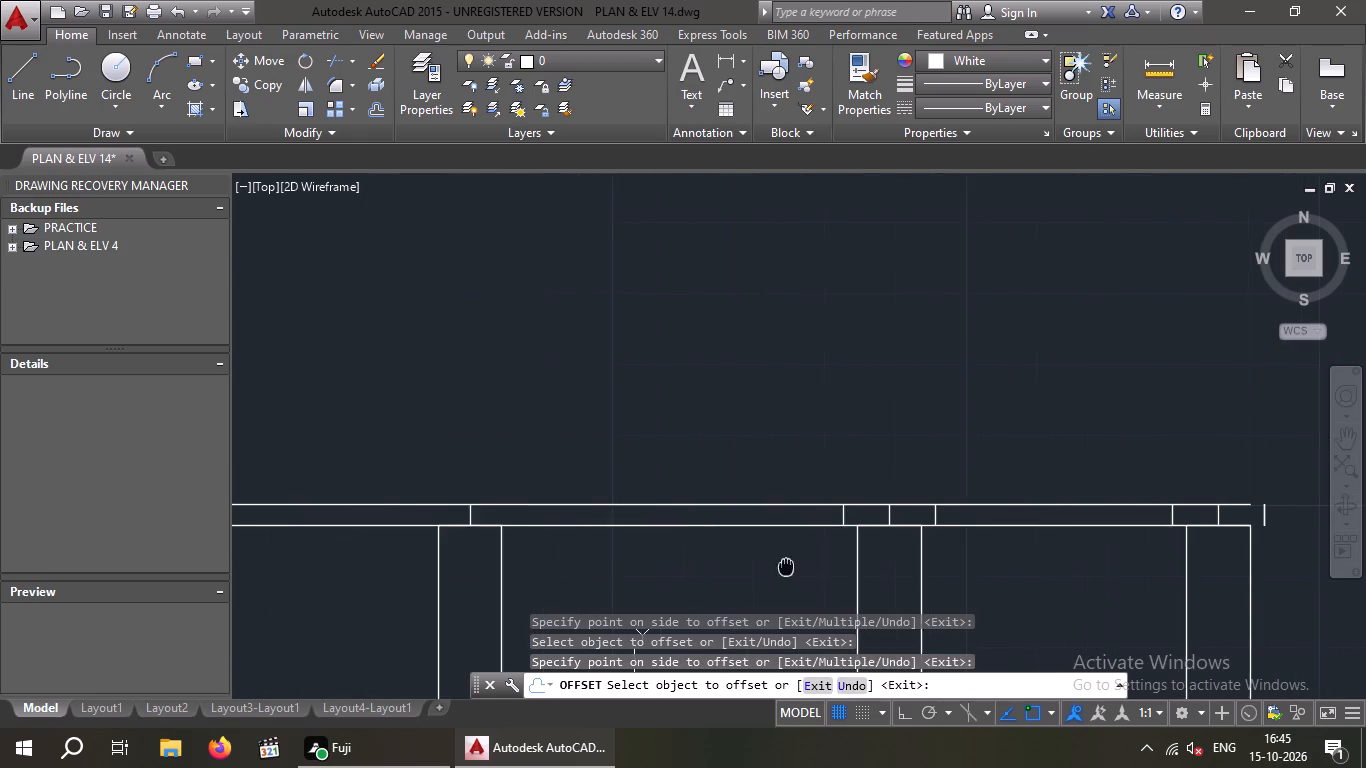
middle_click_drag(786, 567, 789, 567)
scroll(460, 521, "up", 2)
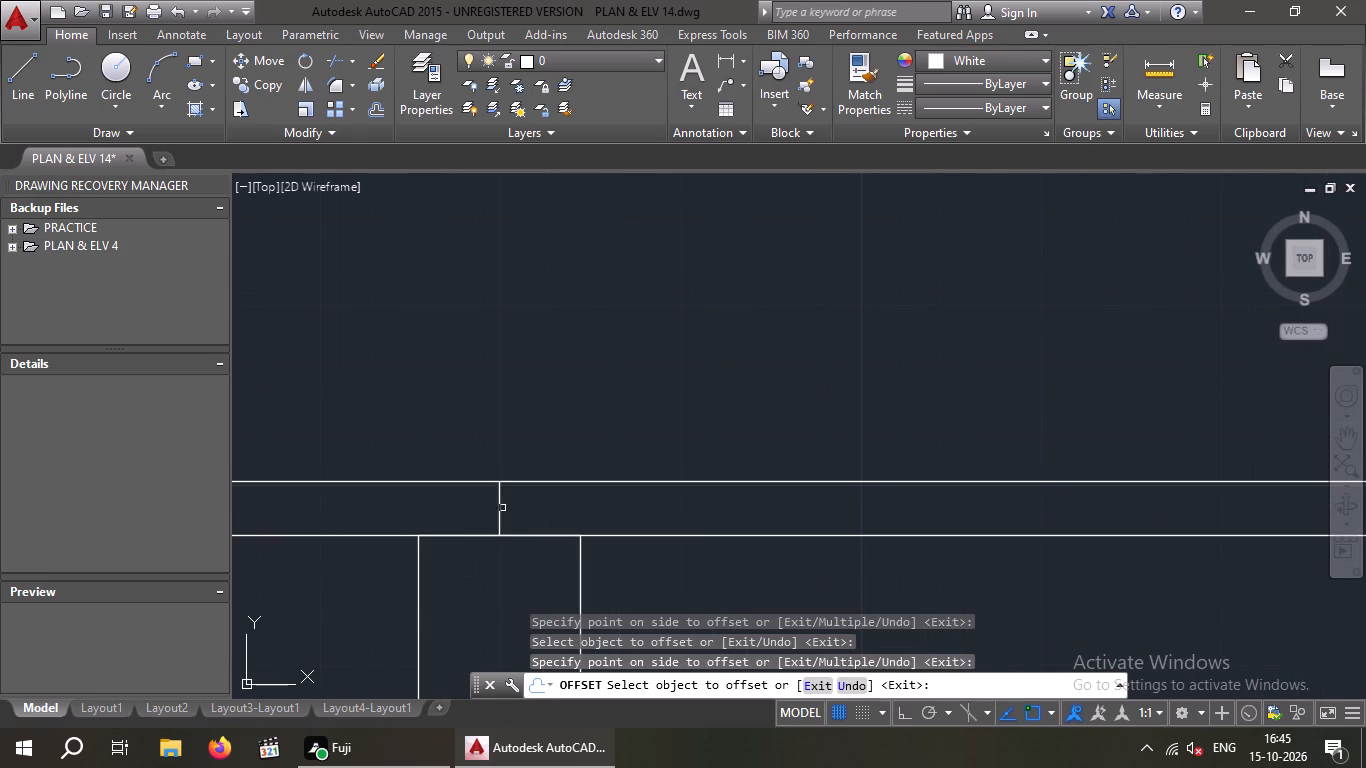
left_click(498, 509)
left_click(575, 512)
left_click_drag(497, 506, 465, 516)
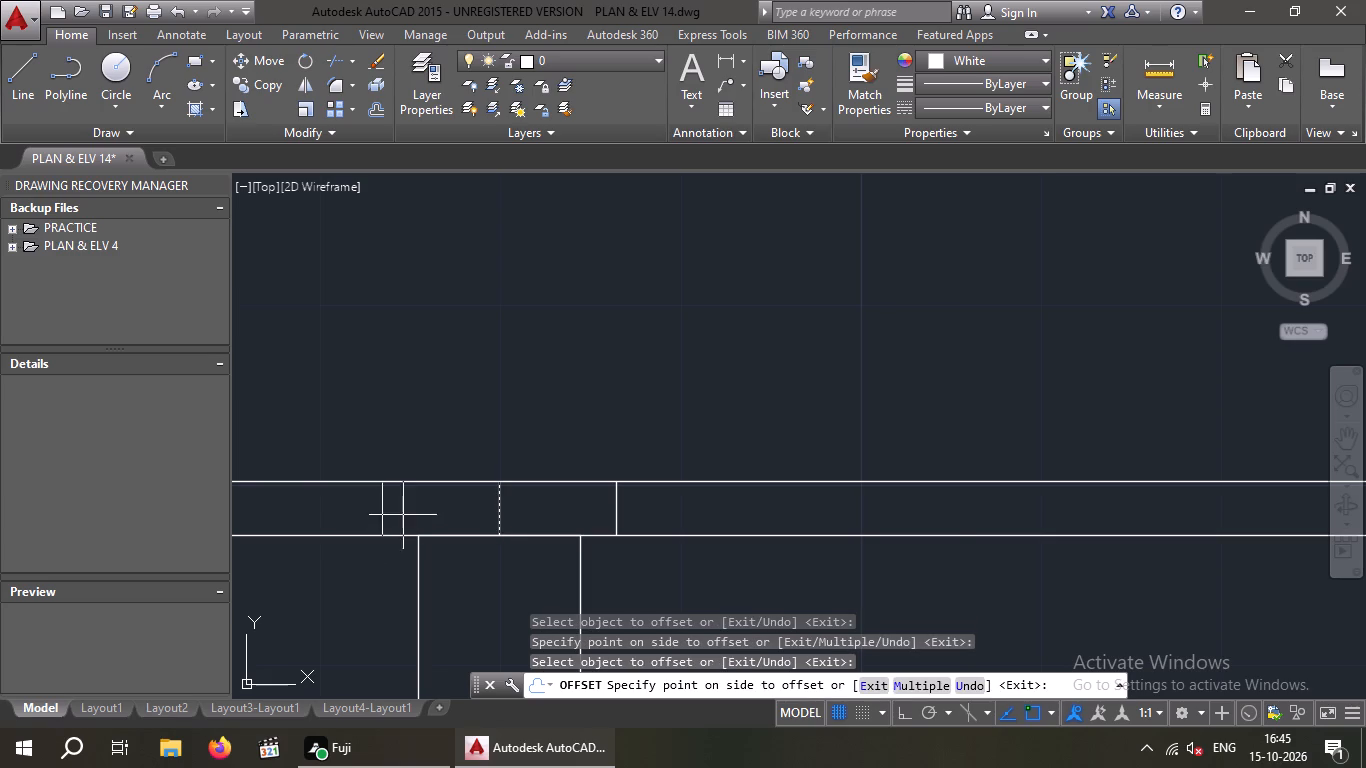
left_click(404, 514)
Offset the vertical centre line above the first post right of the central block by 6.5" to both sides.
scroll(404, 514, "down", 1)
middle_click_drag(404, 514, 793, 597)
scroll(621, 601, "down", 1)
middle_click_drag(625, 600, 699, 549)
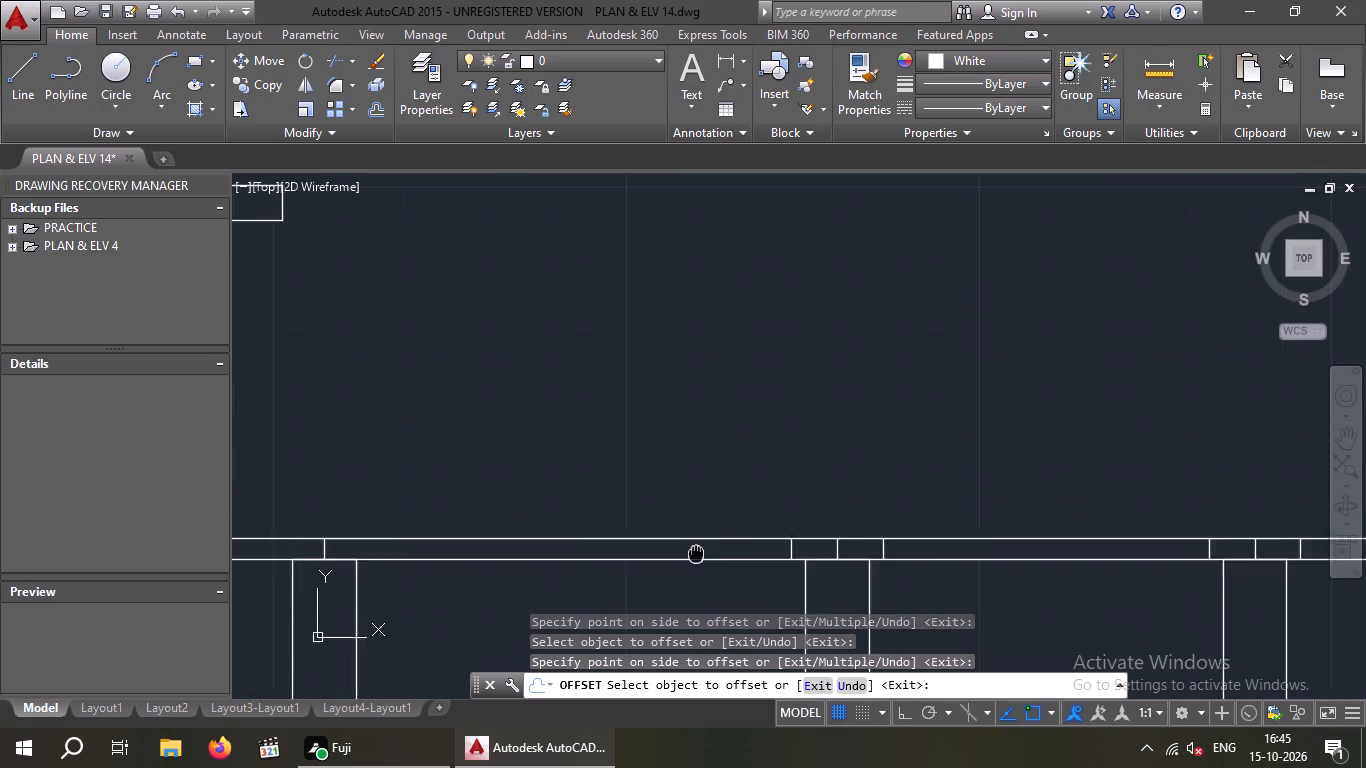
middle_click_drag(699, 549, 747, 512)
scroll(715, 515, "down", 1)
middle_click_drag(590, 531, 729, 534)
scroll(643, 516, "up", 3)
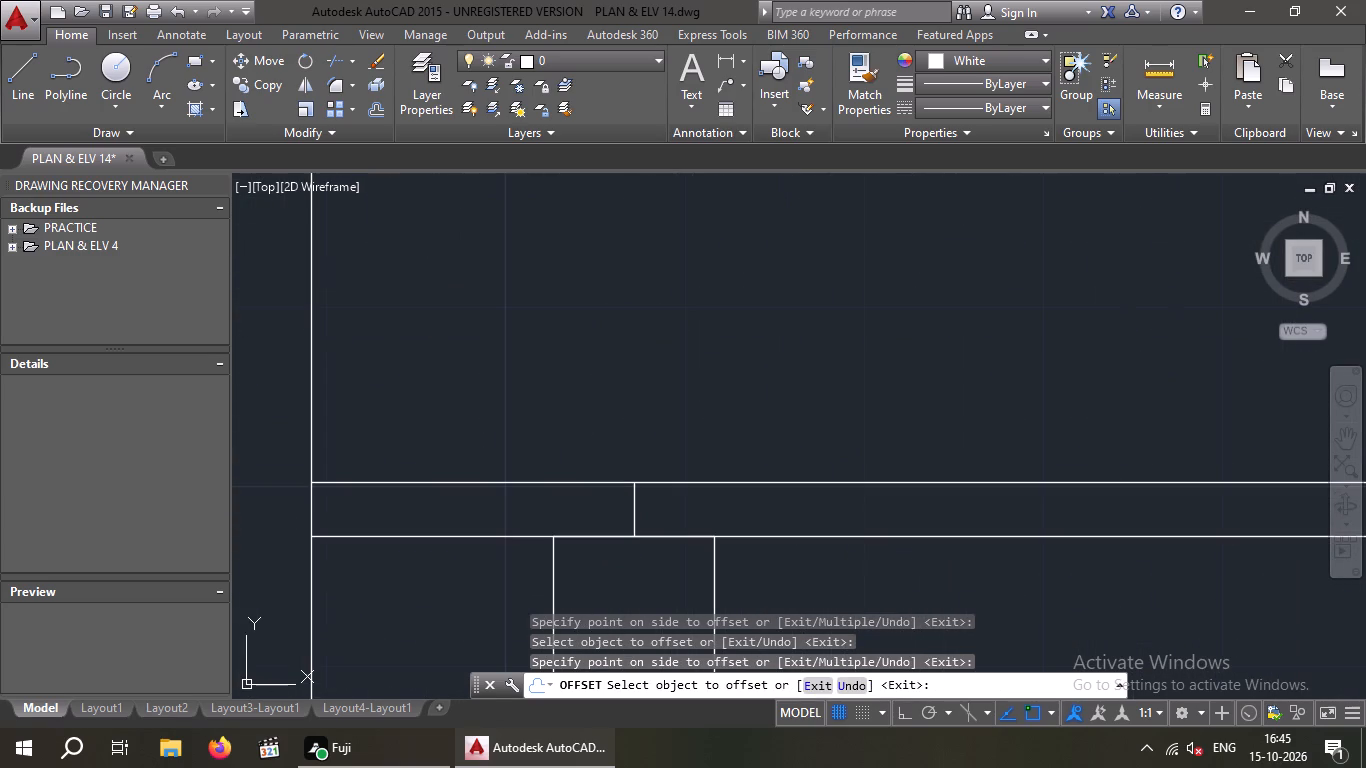
left_click_drag(635, 511, 679, 511)
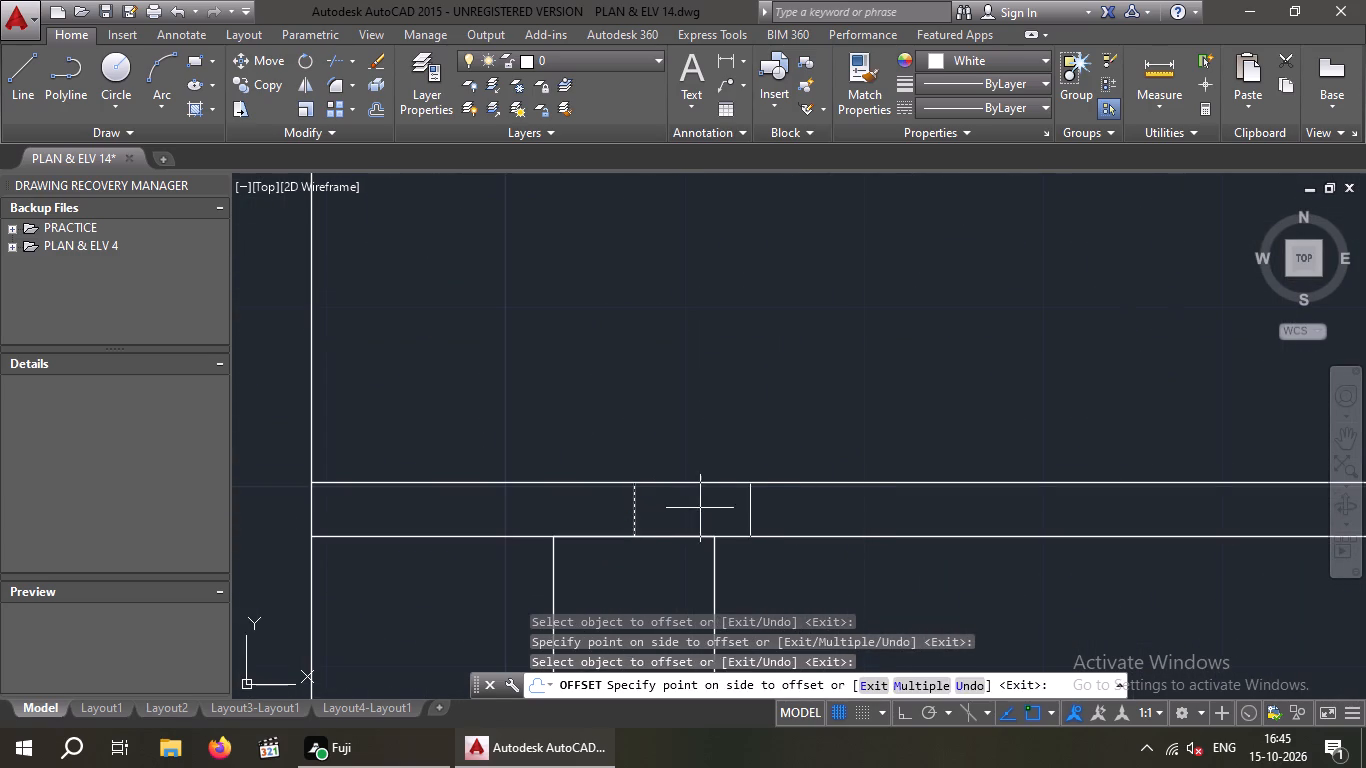
left_click(700, 508)
left_click(633, 516)
left_click(607, 508)
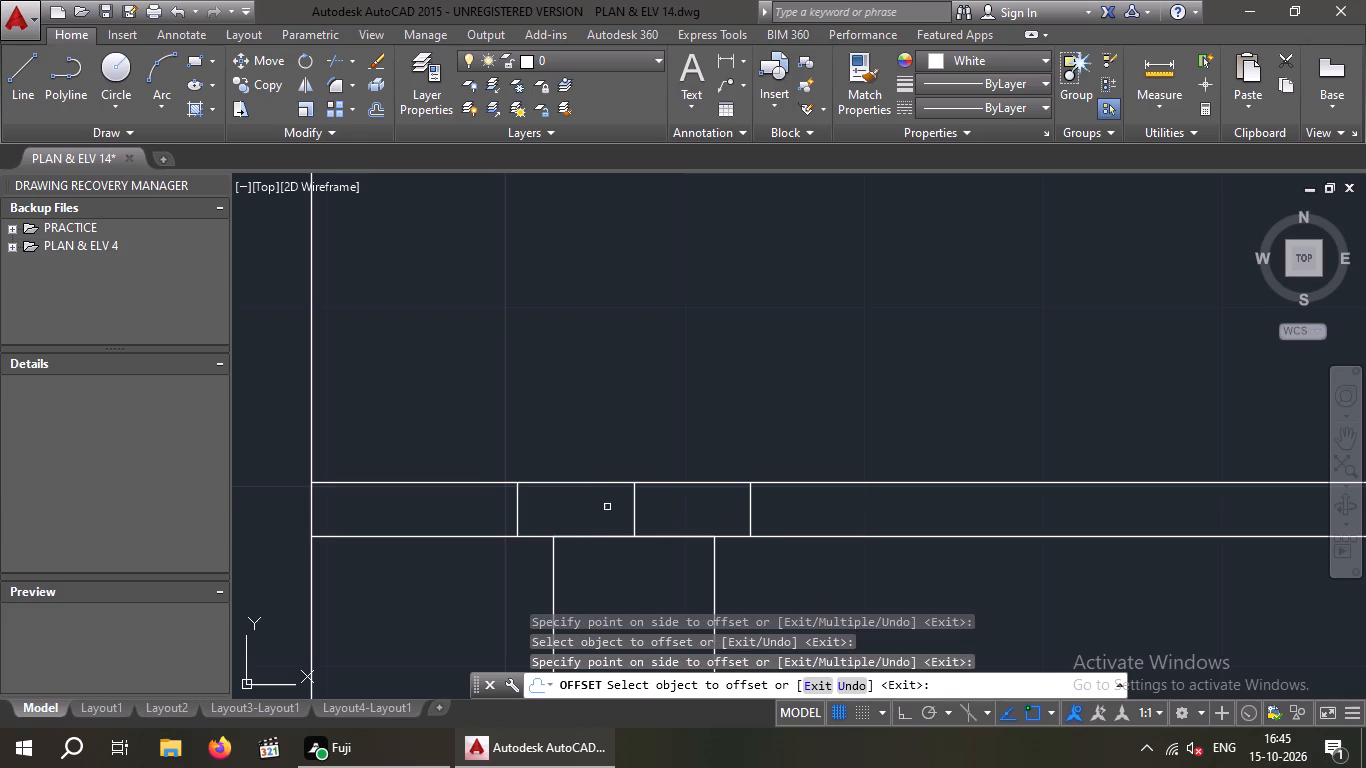
Offset the vertical centre line above the first post left of the central block by 6.5" to both sides.
scroll(607, 507, "down", 1)
middle_click_drag(556, 544, 770, 526)
scroll(771, 525, "down", 2)
scroll(645, 534, "down", 2)
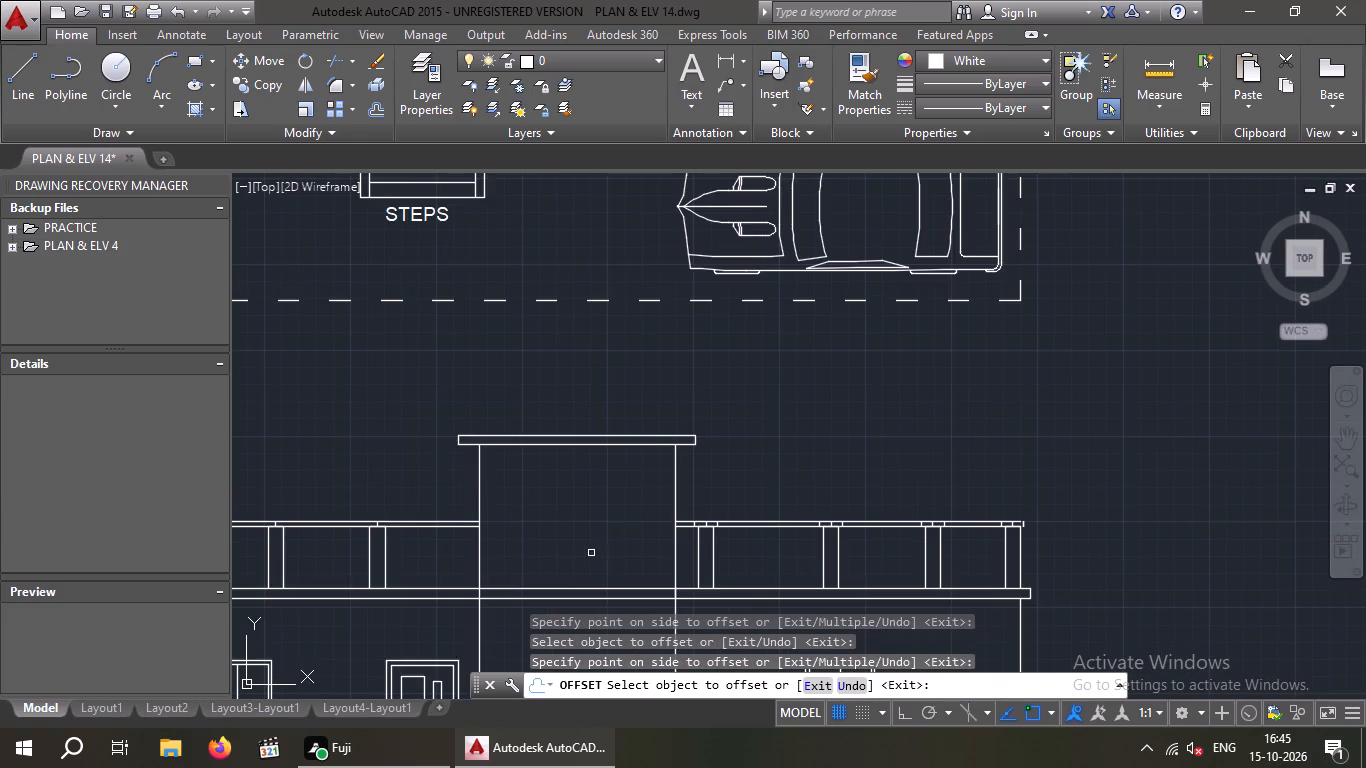
middle_click_drag(591, 553, 787, 554)
scroll(590, 526, "up", 5)
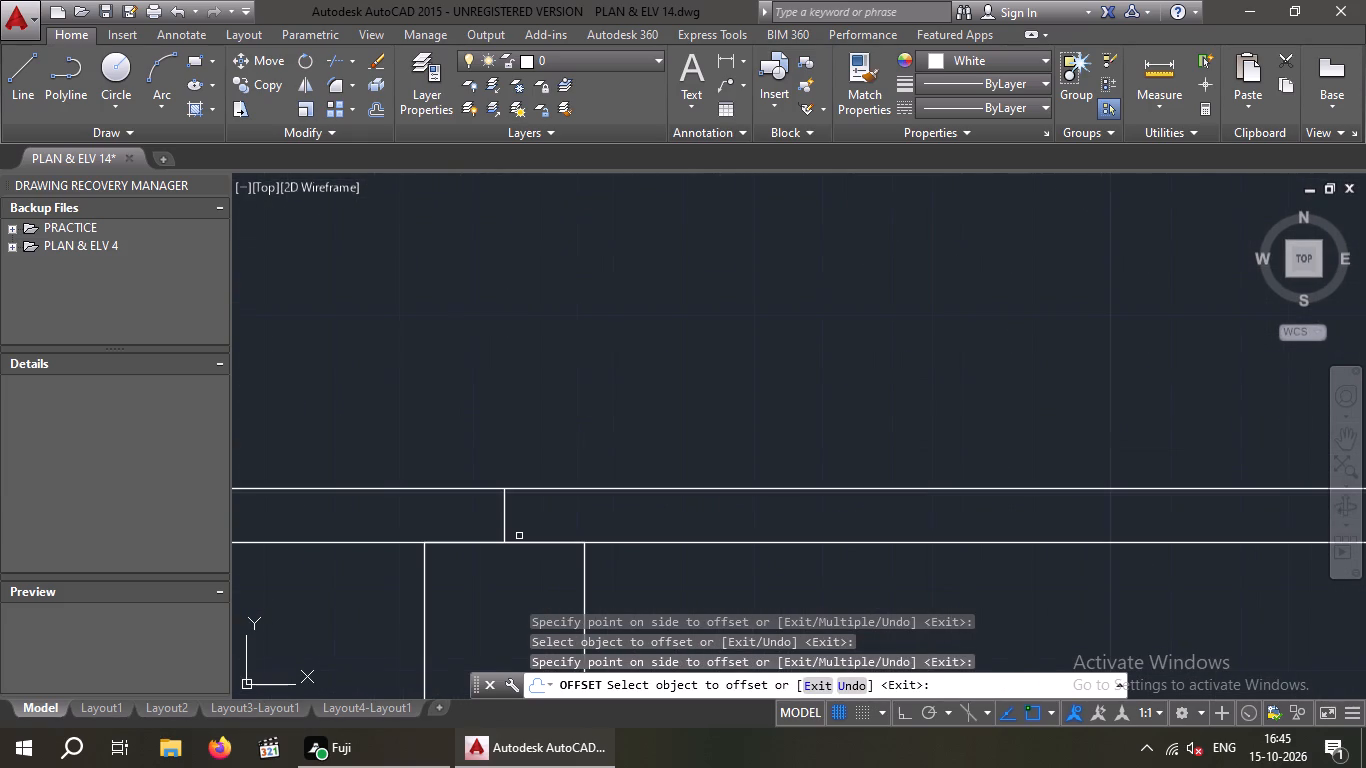
left_click_drag(505, 520, 552, 518)
left_click(581, 512)
left_click_drag(505, 509, 429, 538)
left_click(422, 522)
Offset the vertical centre line above the second post left of the central block by 6.5" to both sides.
scroll(428, 521, "down", 2)
middle_click_drag(381, 563, 665, 569)
scroll(674, 567, "down", 2)
scroll(534, 557, "up", 2)
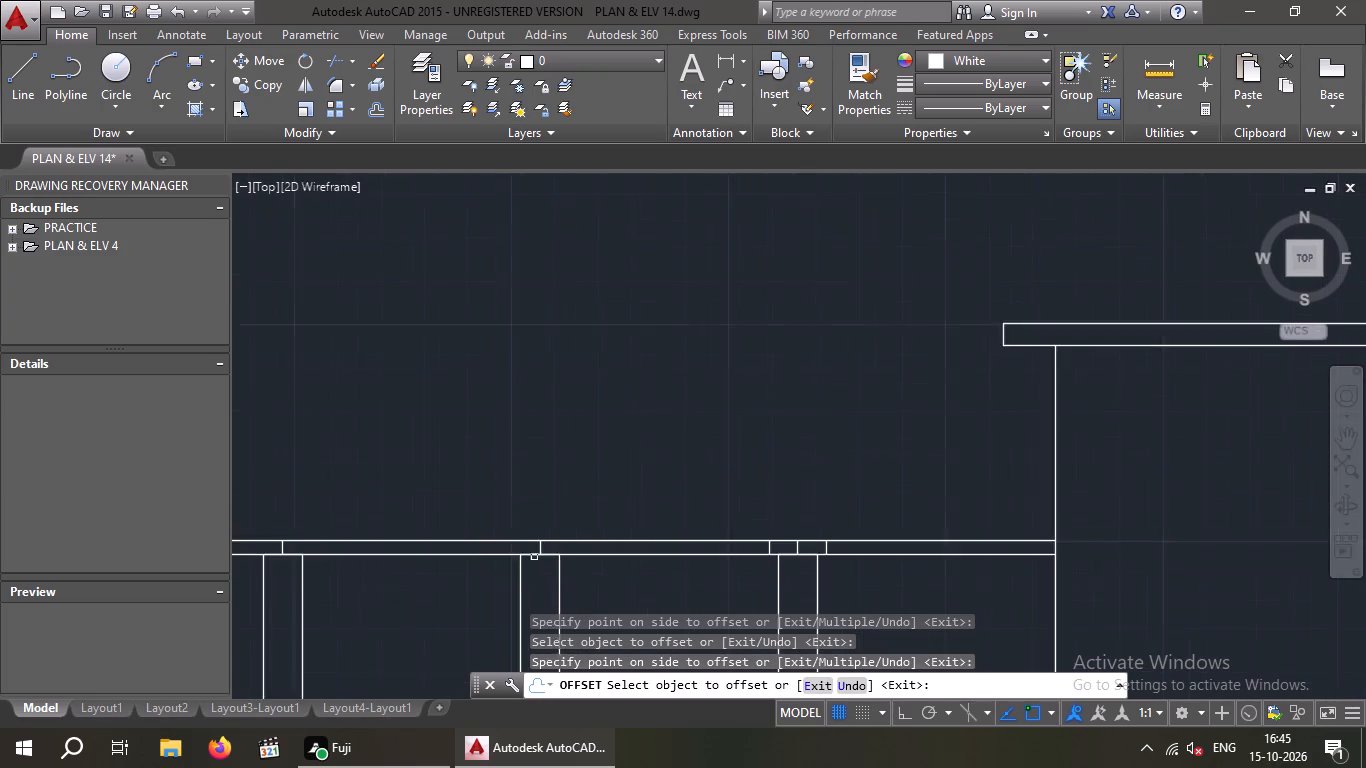
scroll(534, 557, "up", 4)
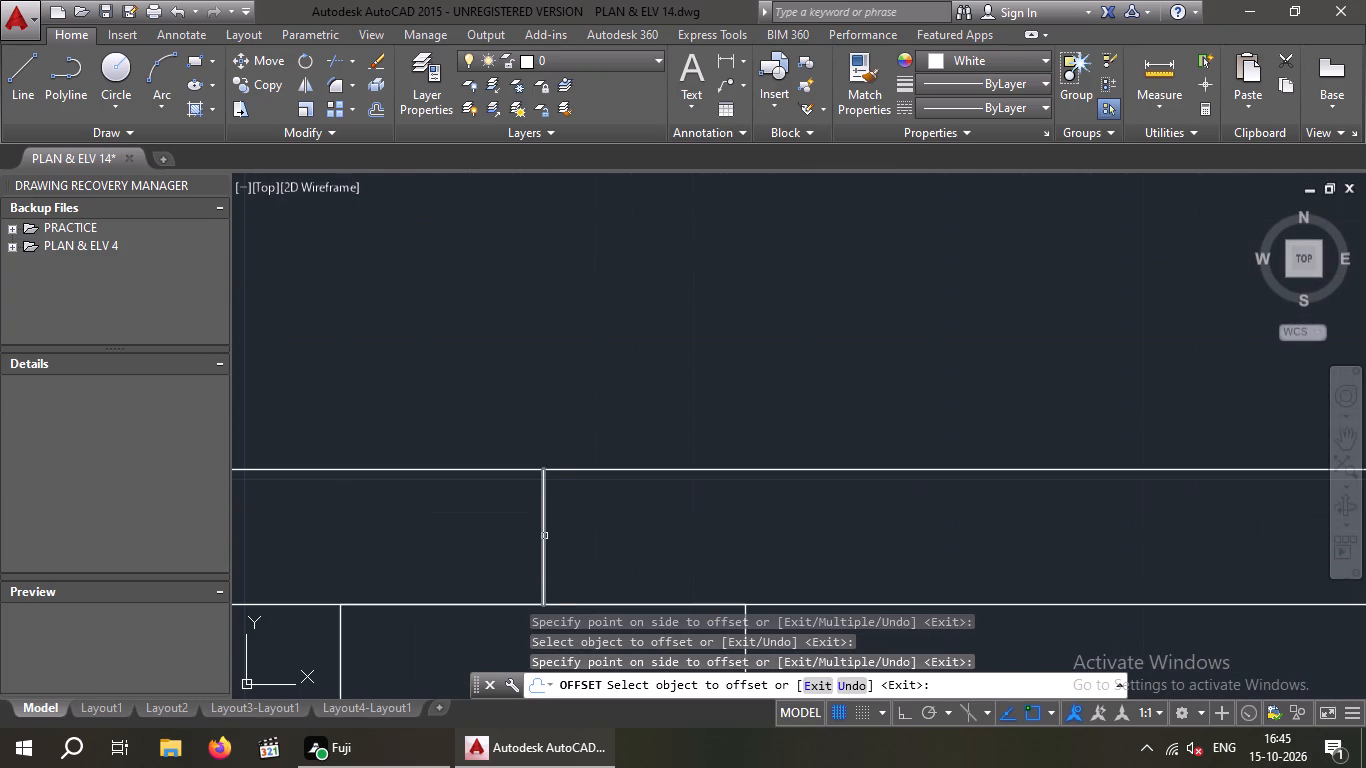
left_click_drag(544, 536, 573, 539)
left_click(655, 529)
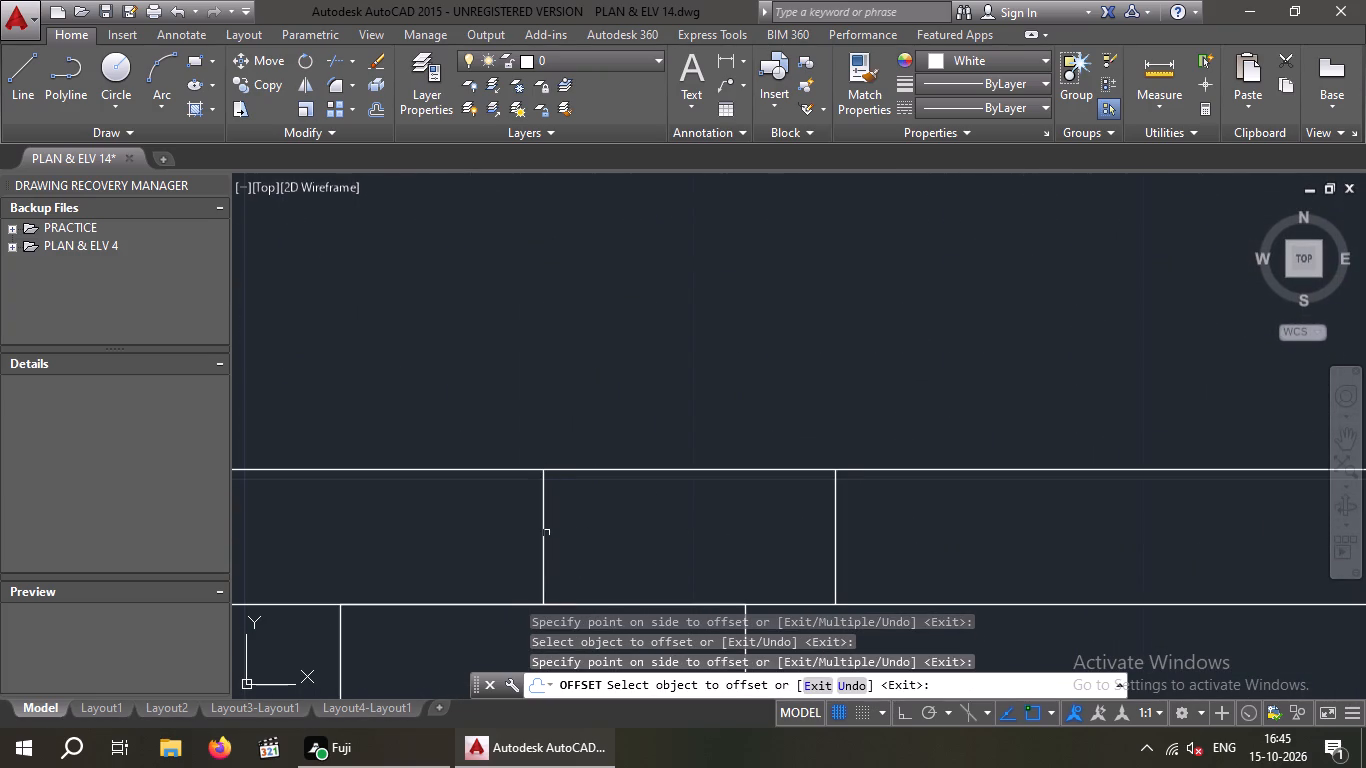
left_click(542, 533)
left_click(445, 550)
Offset the vertical centre line above the third post left of the central block by 6.5" to both sides and end the Offset command.
scroll(469, 543, "down", 3)
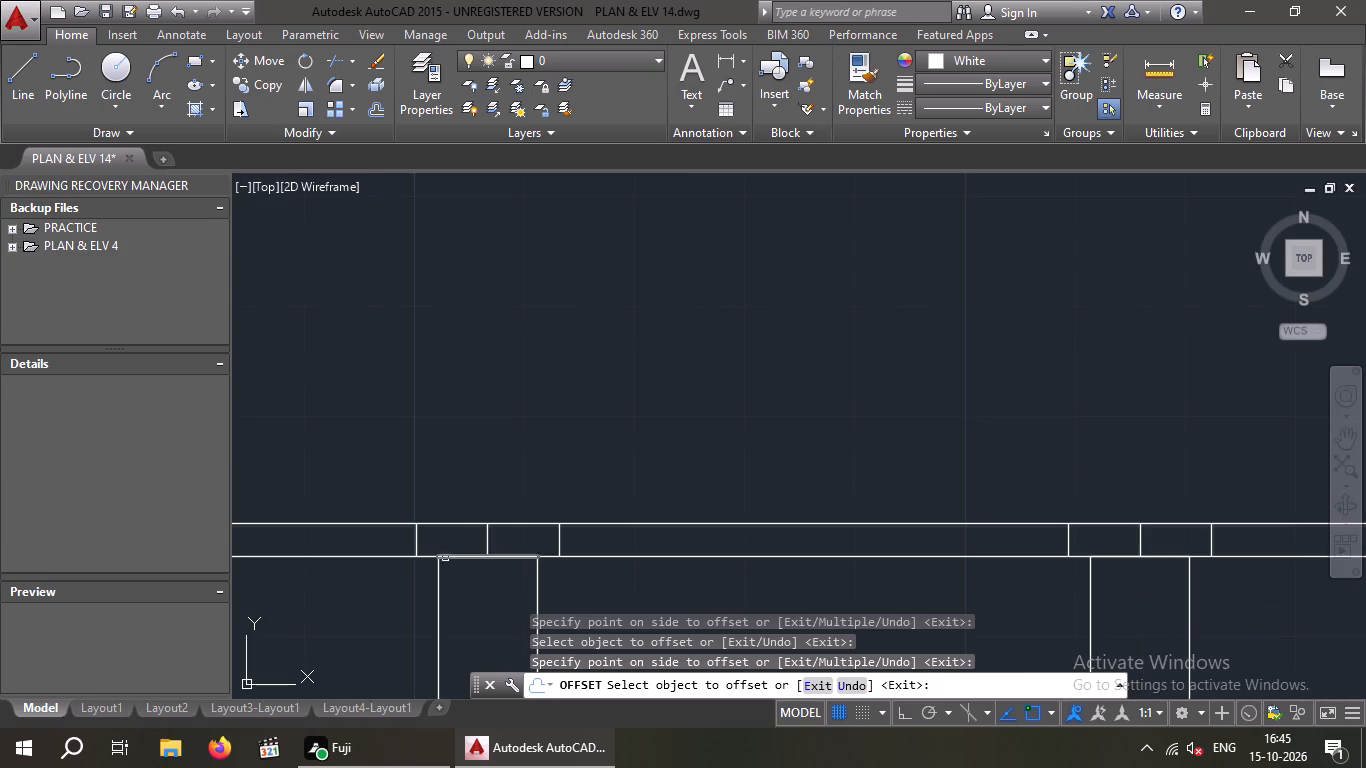
middle_click_drag(409, 574, 622, 552)
scroll(629, 549, "down", 2)
middle_click_drag(516, 556, 698, 568)
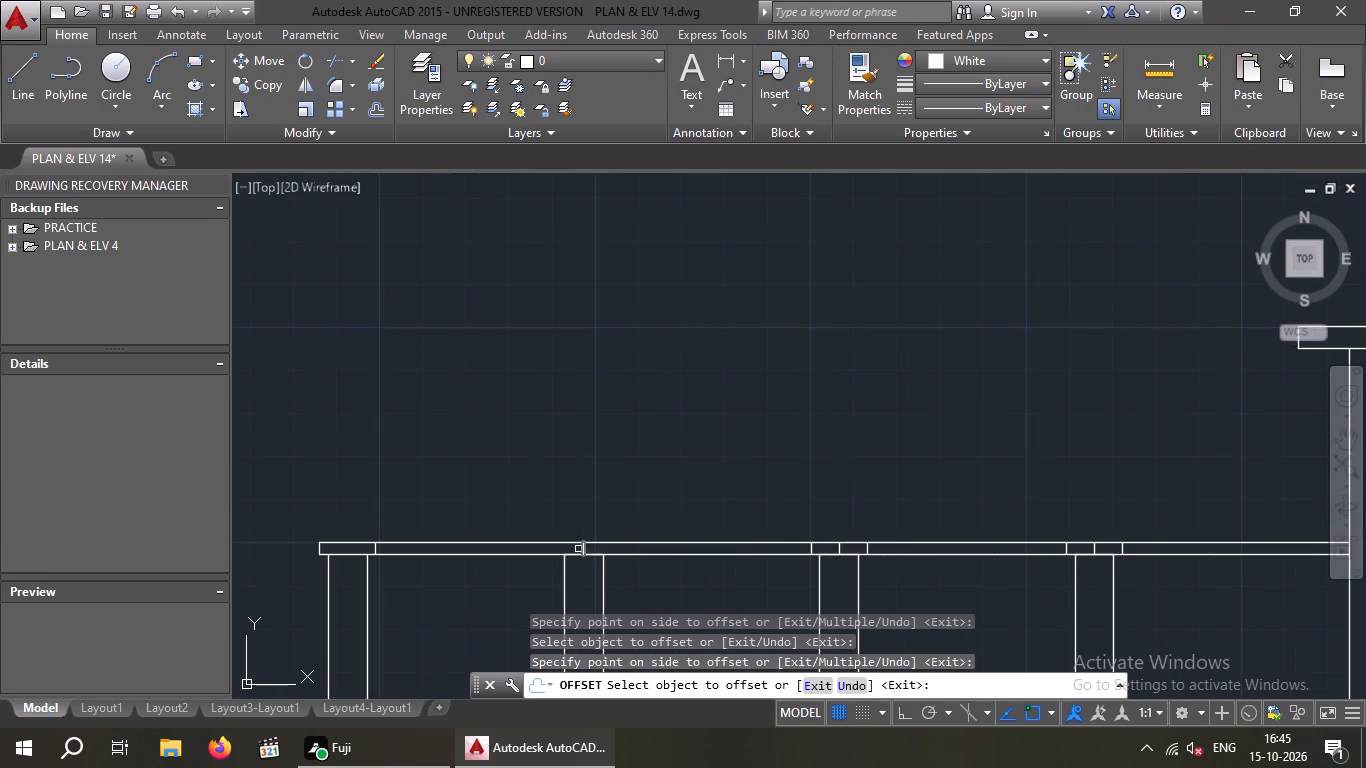
scroll(577, 549, "up", 5)
left_click_drag(588, 553, 662, 558)
left_click(706, 551)
left_click_drag(586, 555, 550, 563)
left_click(488, 560)
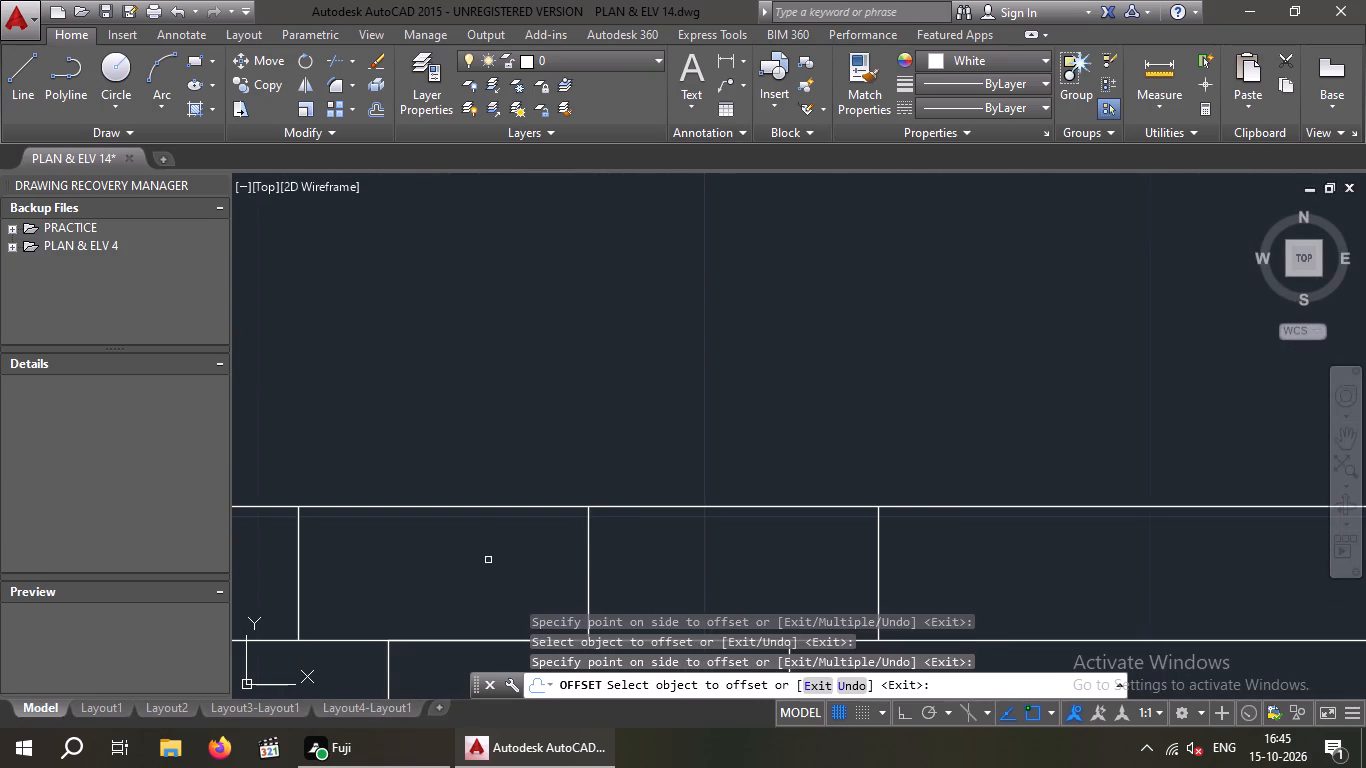
scroll(503, 556, "down", 5)
middle_click_drag(418, 608, 436, 580)
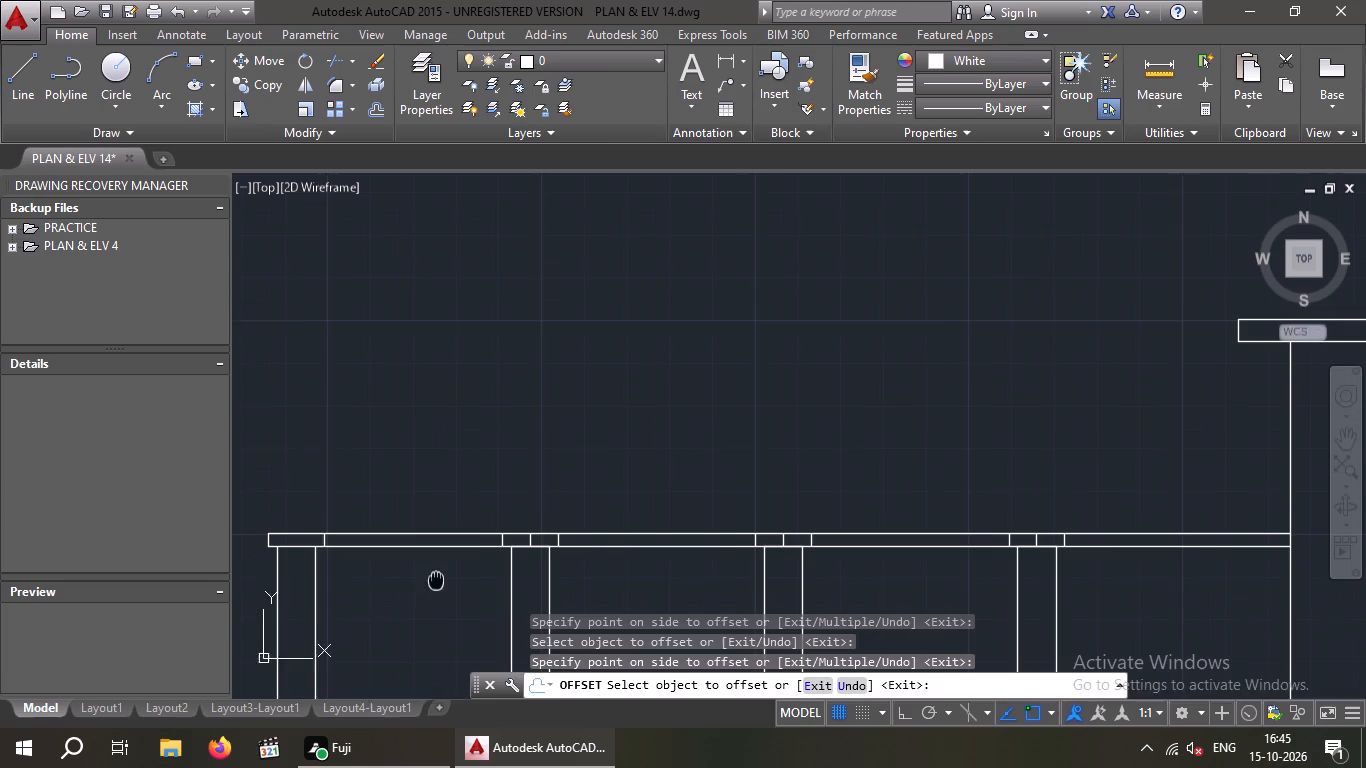
middle_click_drag(436, 580, 438, 575)
key("Escape")
key("Escape")
key("Escape")
key("Escape")
key("Escape")
key("Escape")
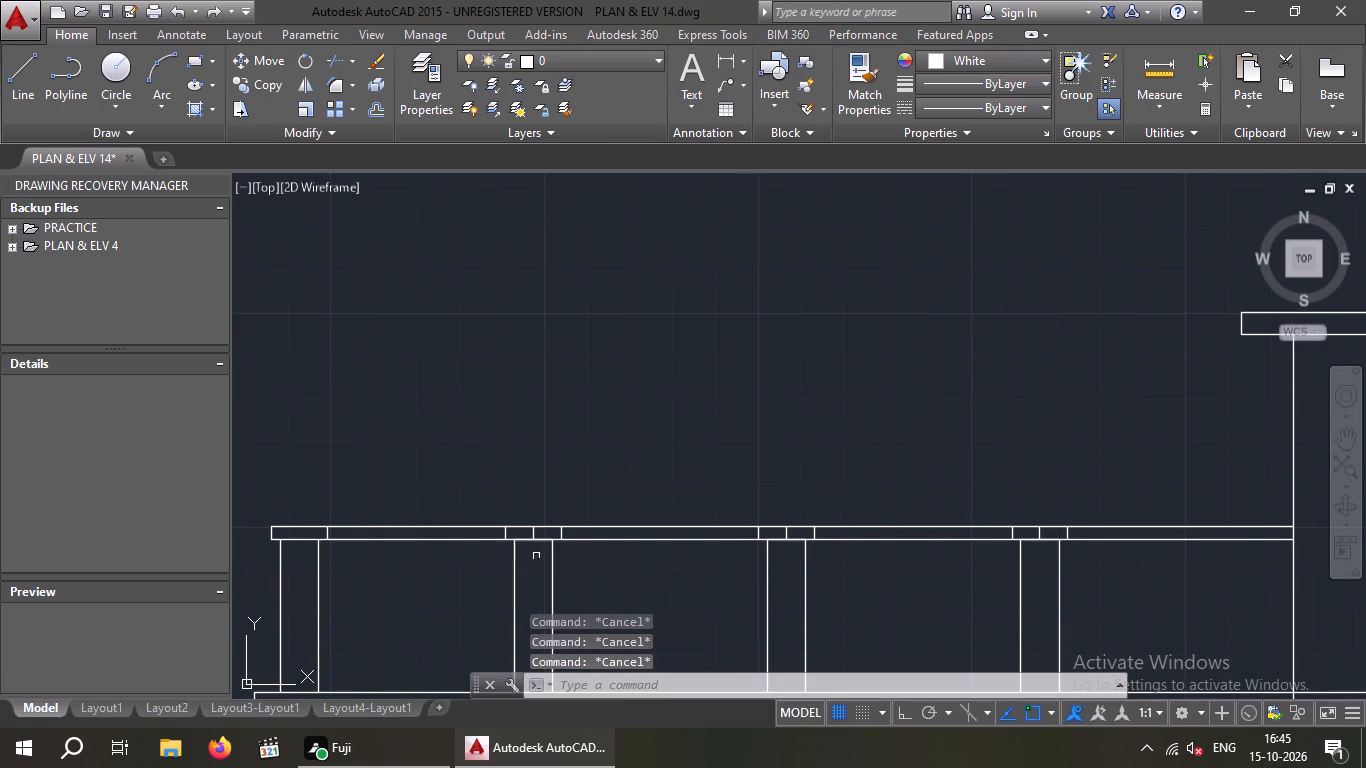
Select the vertical centre lines above the three posts nearest the central block on its left side.
scroll(541, 549, "up", 3)
left_click_drag(542, 490, 491, 502)
left_click(481, 501)
scroll(486, 500, "down", 3)
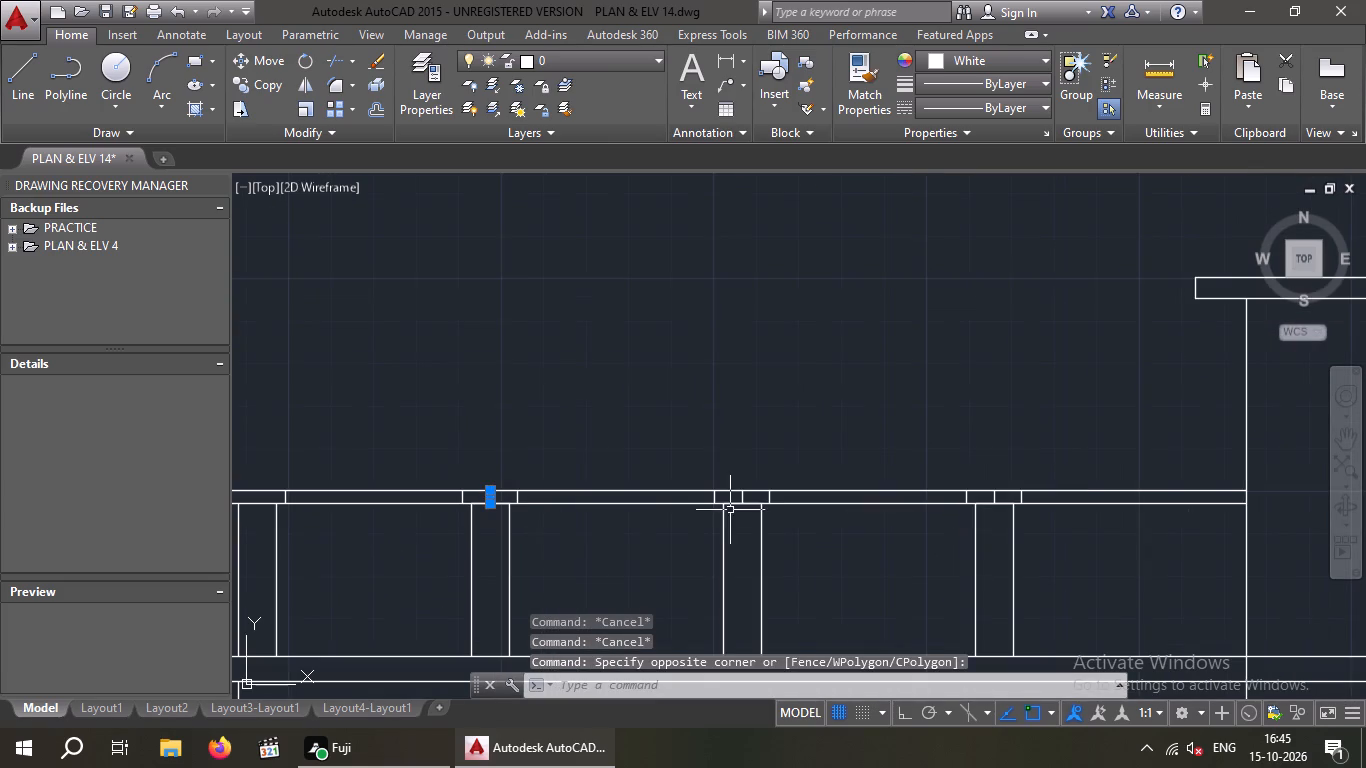
middle_click_drag(698, 558, 550, 575)
scroll(597, 531, "up", 3)
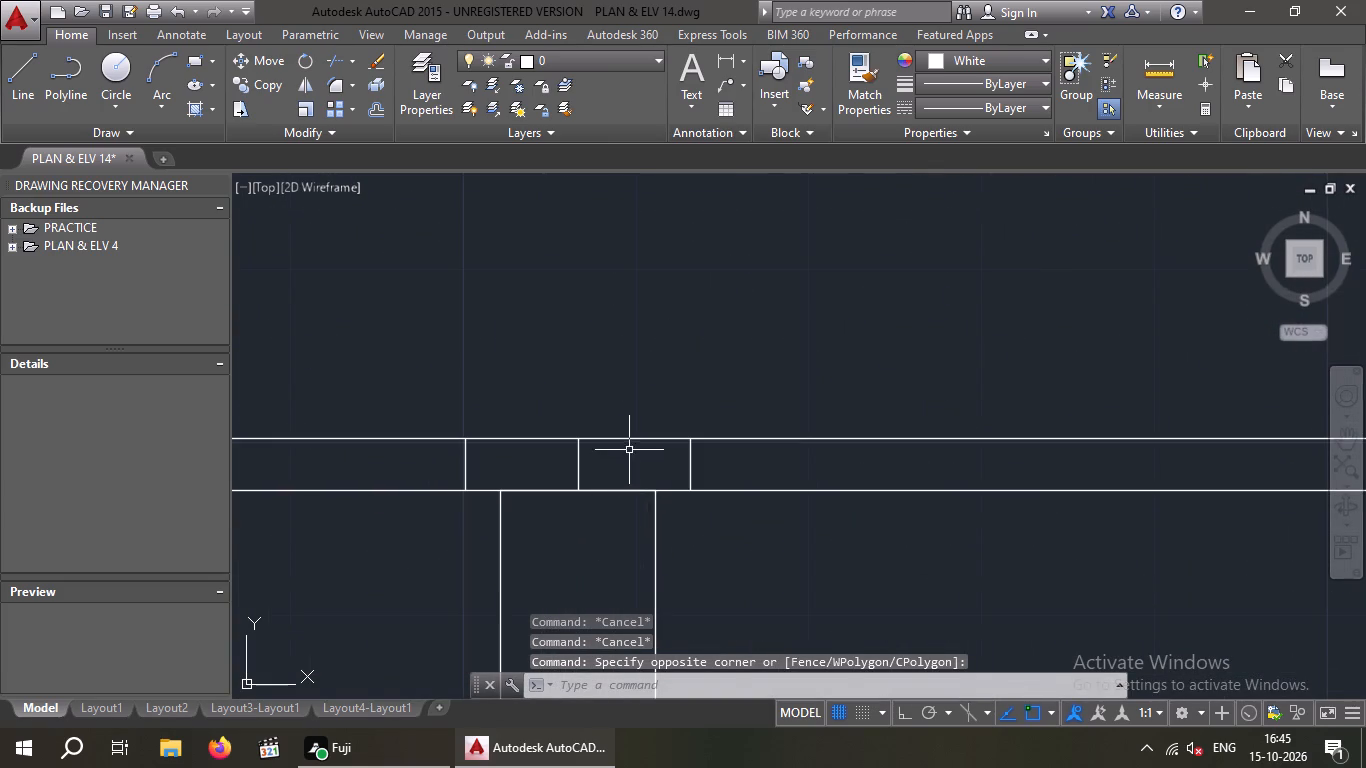
left_click_drag(614, 454, 575, 466)
left_click(553, 468)
scroll(564, 489, "down", 3)
scroll(834, 488, "up", 3)
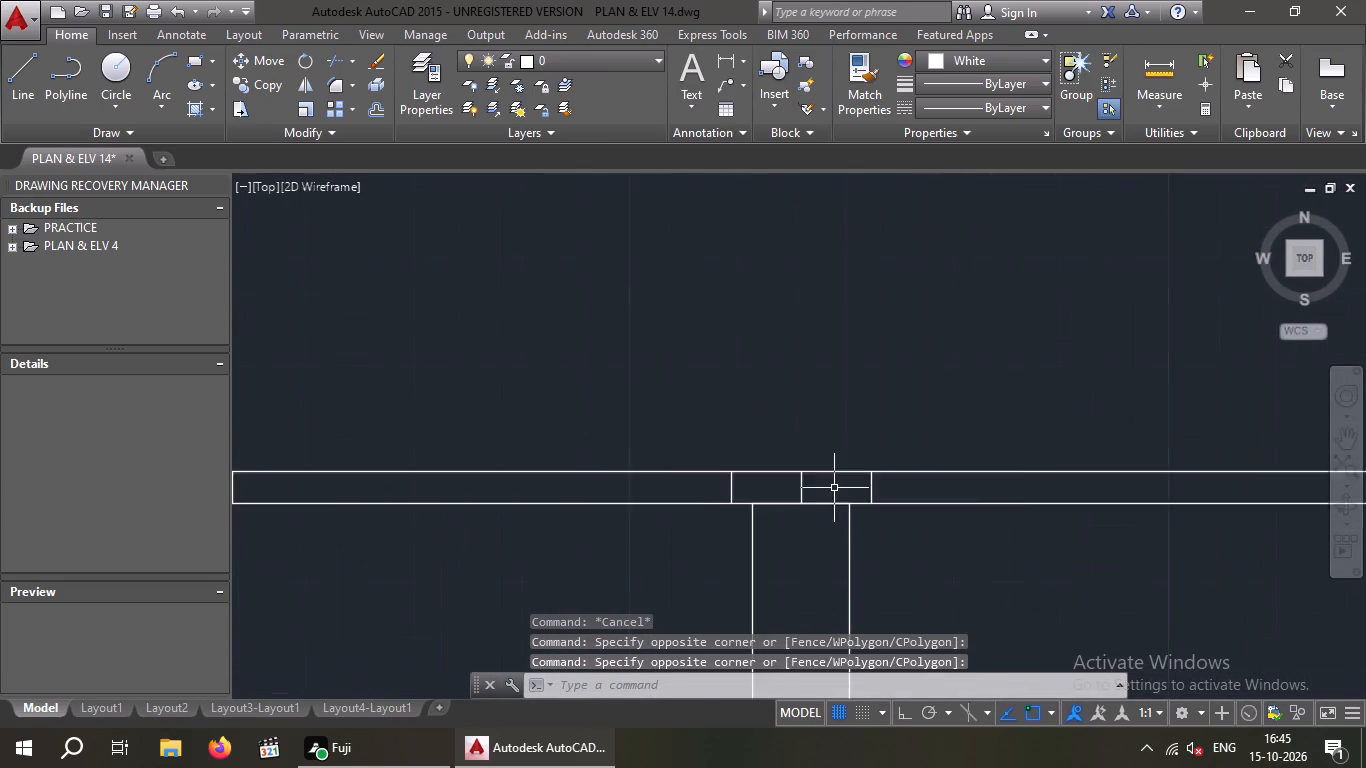
scroll(828, 487, "up", 1)
left_click_drag(828, 487, 711, 487)
left_click(706, 487)
Add the vertical centre lines above the first and second posts right of the central block to the selection.
scroll(728, 487, "down", 4)
middle_click_drag(907, 519, 588, 519)
scroll(595, 506, "down", 3)
scroll(760, 515, "up", 7)
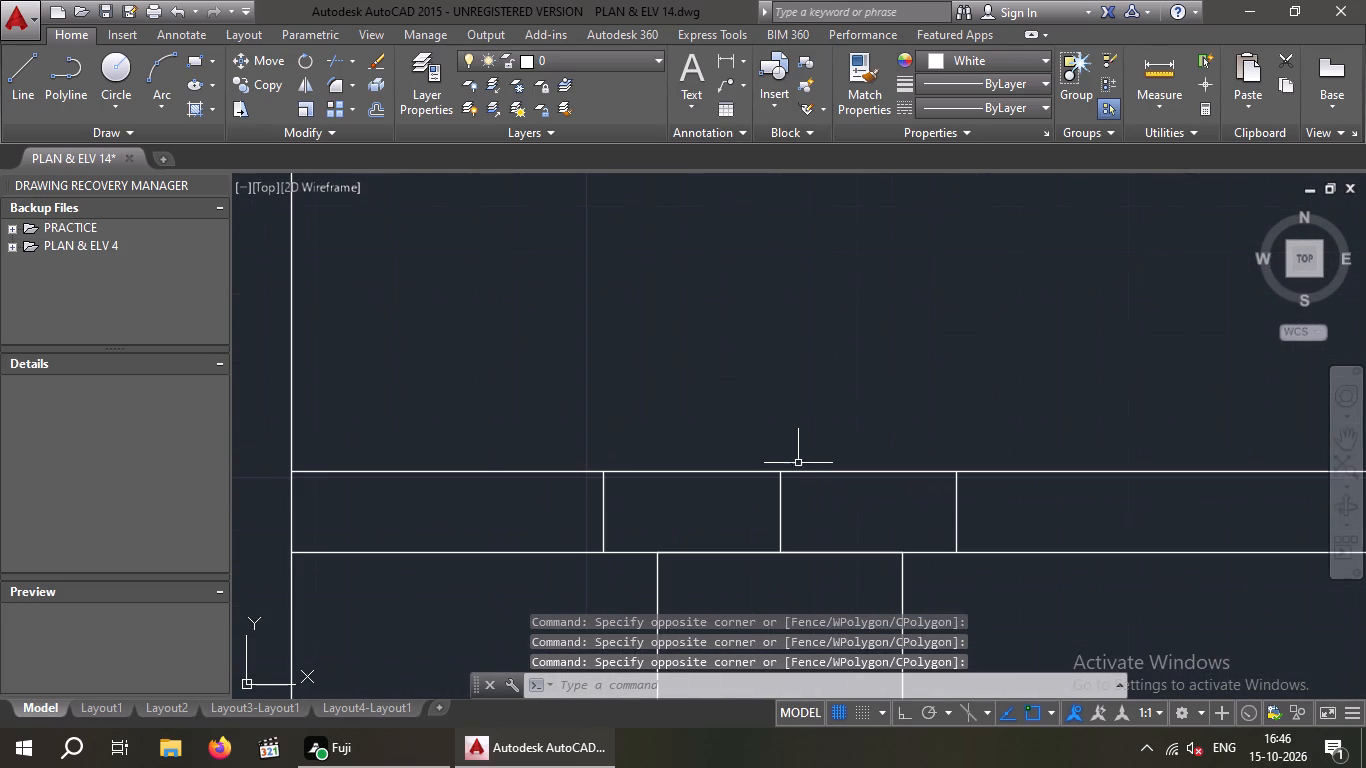
left_click_drag(842, 495, 702, 523)
left_click(702, 523)
scroll(717, 516, "down", 4)
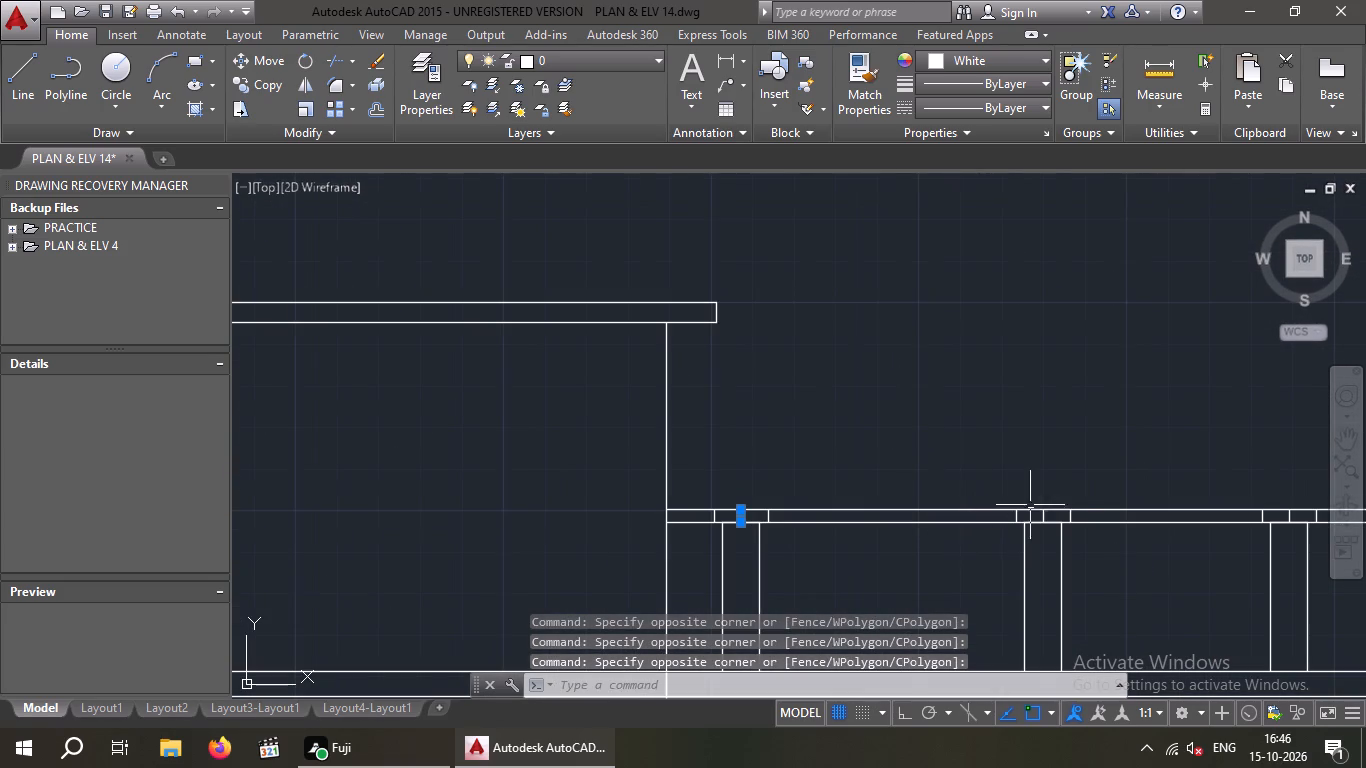
scroll(1045, 515, "up", 3)
left_click_drag(1094, 508, 1012, 530)
left_click(980, 531)
Add the vertical centre lines above the two rightmost posts to the selection.
scroll(1014, 523, "up", 1)
scroll(1014, 523, "down", 4)
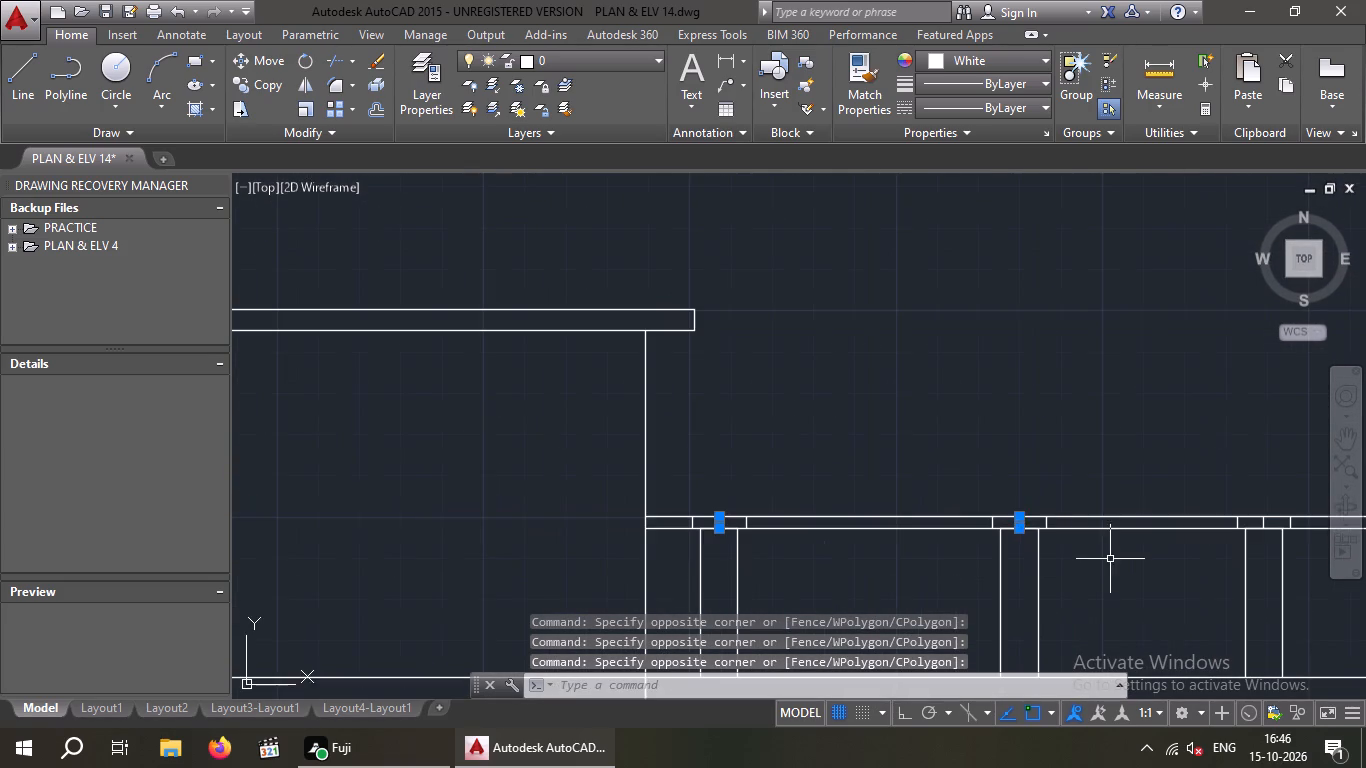
middle_click_drag(1111, 557, 586, 600)
scroll(756, 580, "up", 4)
left_click_drag(751, 492, 575, 528)
left_click(580, 513)
scroll(625, 522, "down", 4)
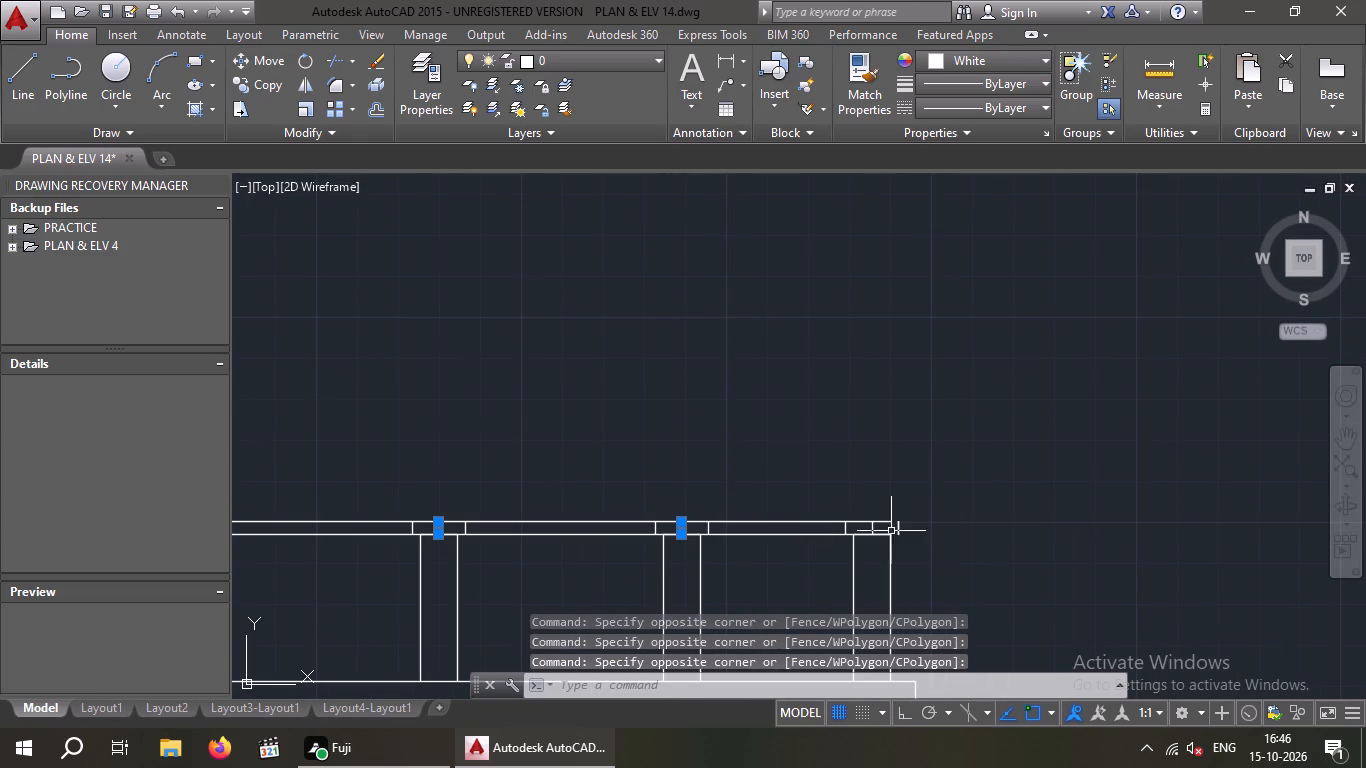
scroll(873, 528, "up", 5)
left_click_drag(913, 513, 809, 543)
left_click(765, 553)
scroll(797, 541, "down", 3)
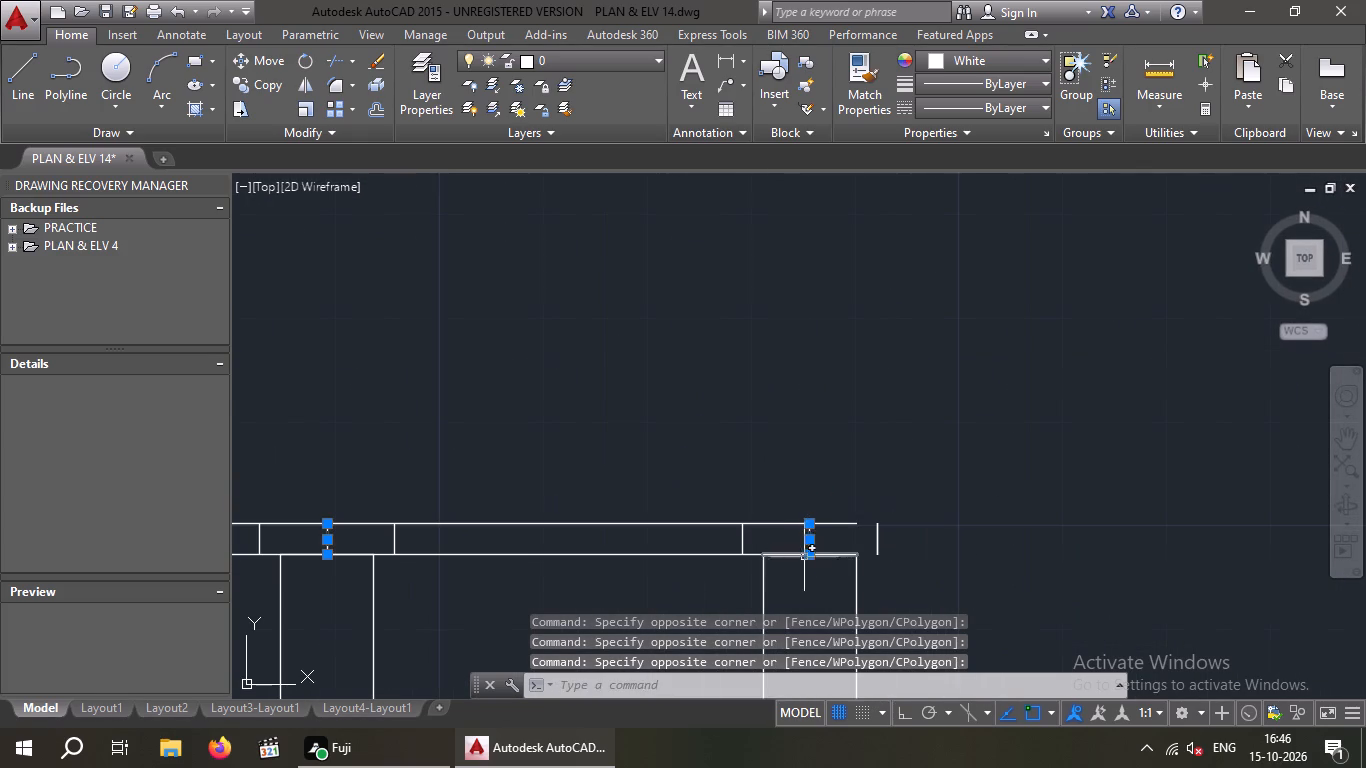
Add the short horizontal top lines of all four posts right of the central block to the selection.
left_click(791, 556)
scroll(702, 587, "down", 3)
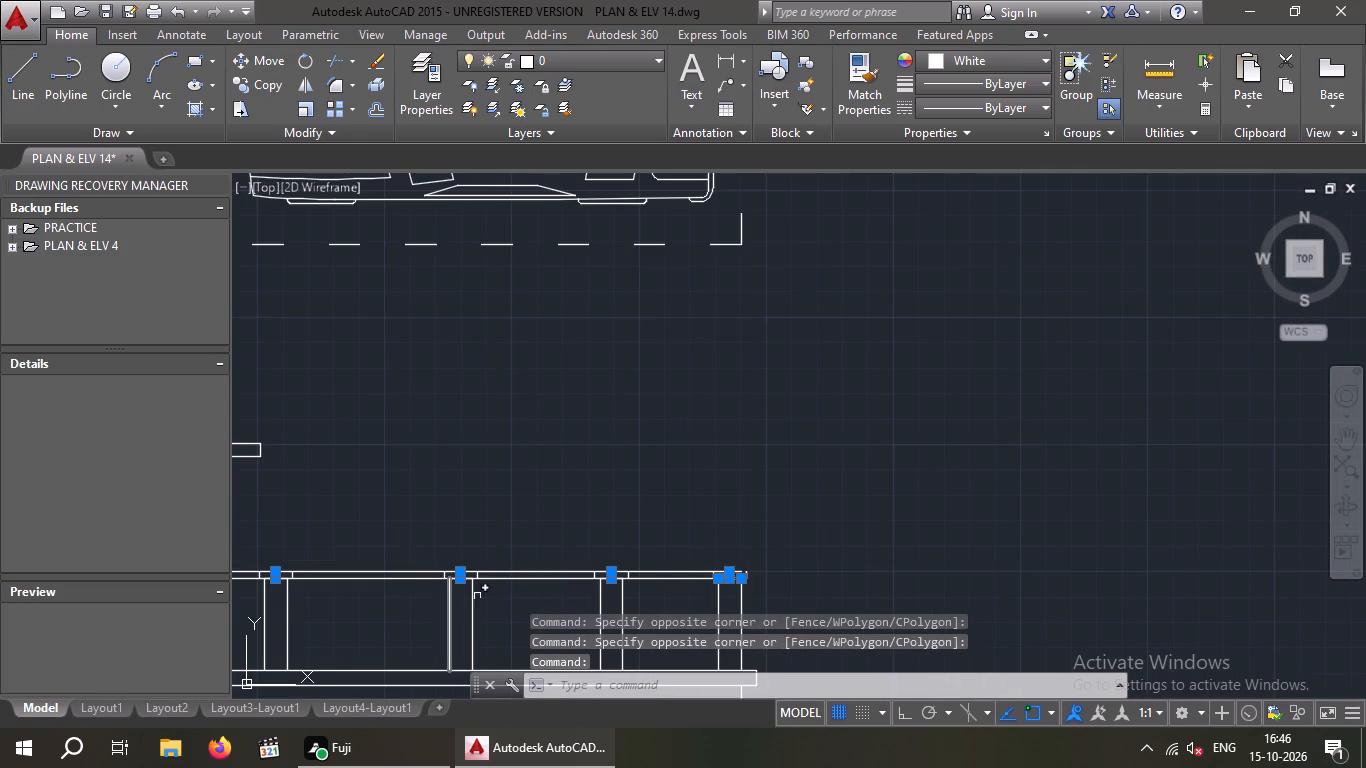
scroll(612, 581, "up", 6)
left_click(624, 593)
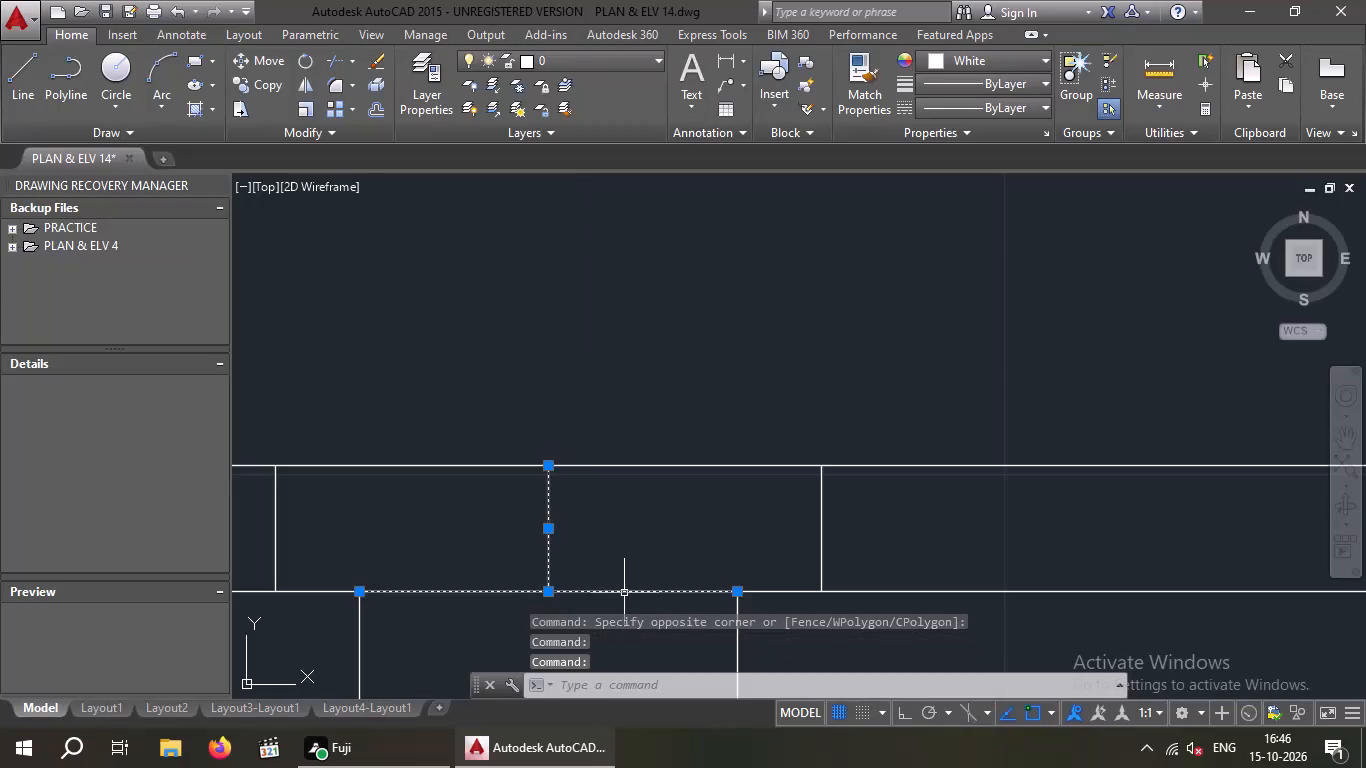
scroll(598, 594, "down", 4)
middle_click_drag(369, 612, 696, 554)
scroll(724, 542, "down", 1)
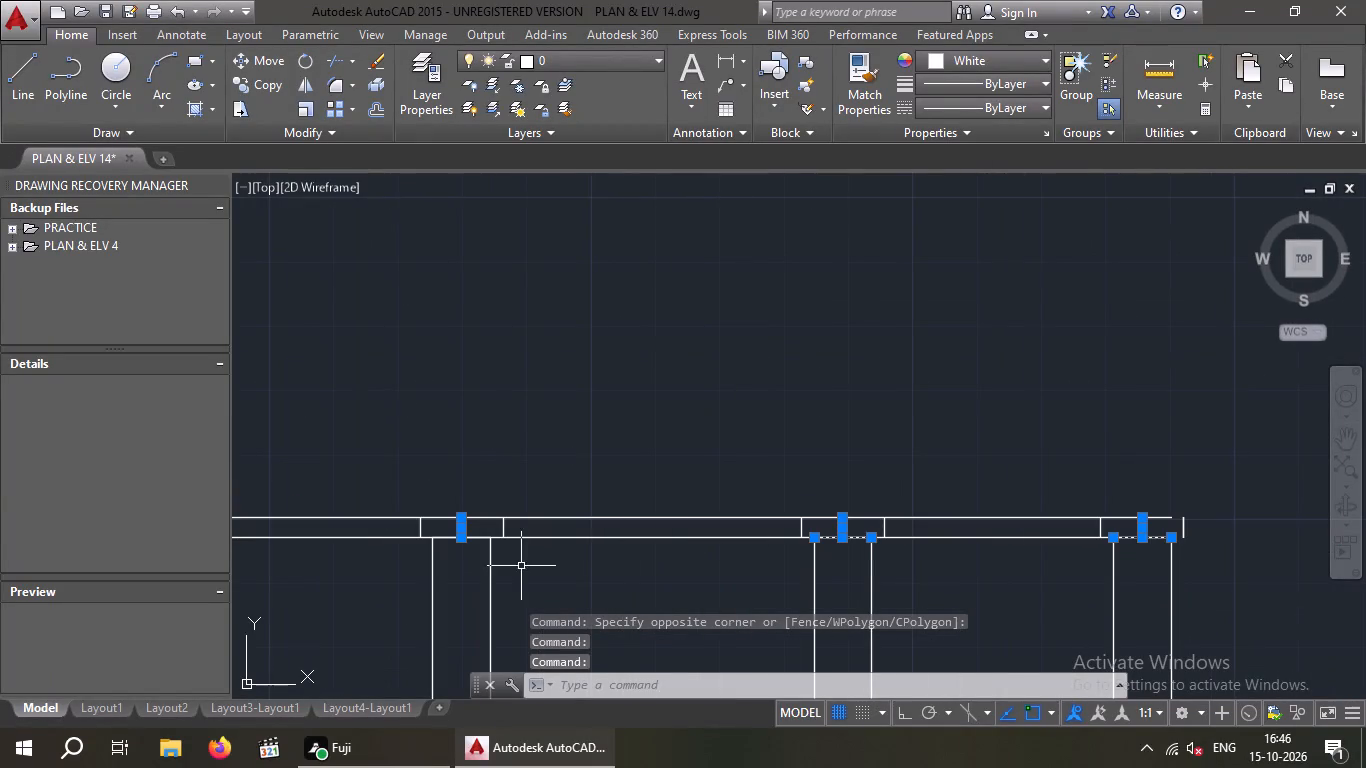
scroll(475, 553, "up", 3)
left_click(473, 495)
scroll(493, 537, "down", 2)
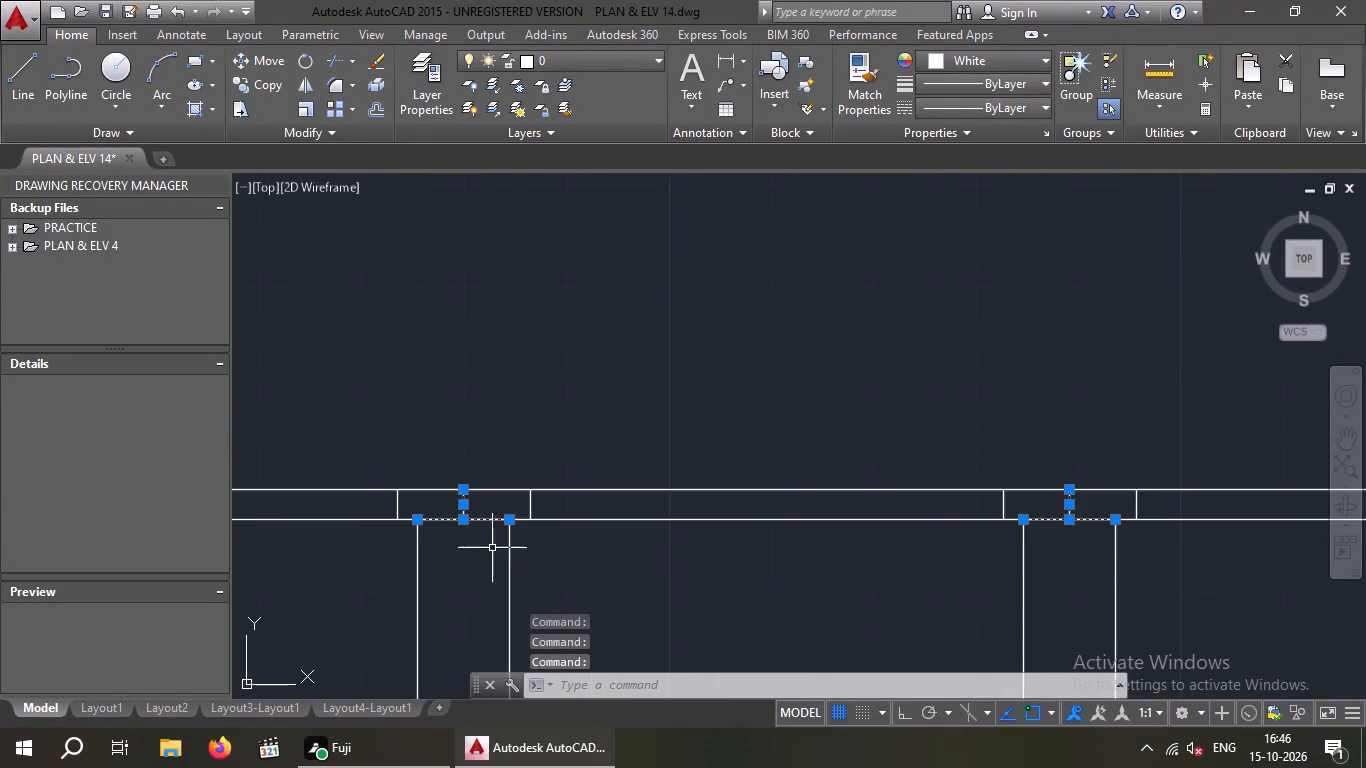
scroll(458, 568, "down", 2)
middle_click_drag(362, 593, 742, 536)
scroll(565, 500, "up", 3)
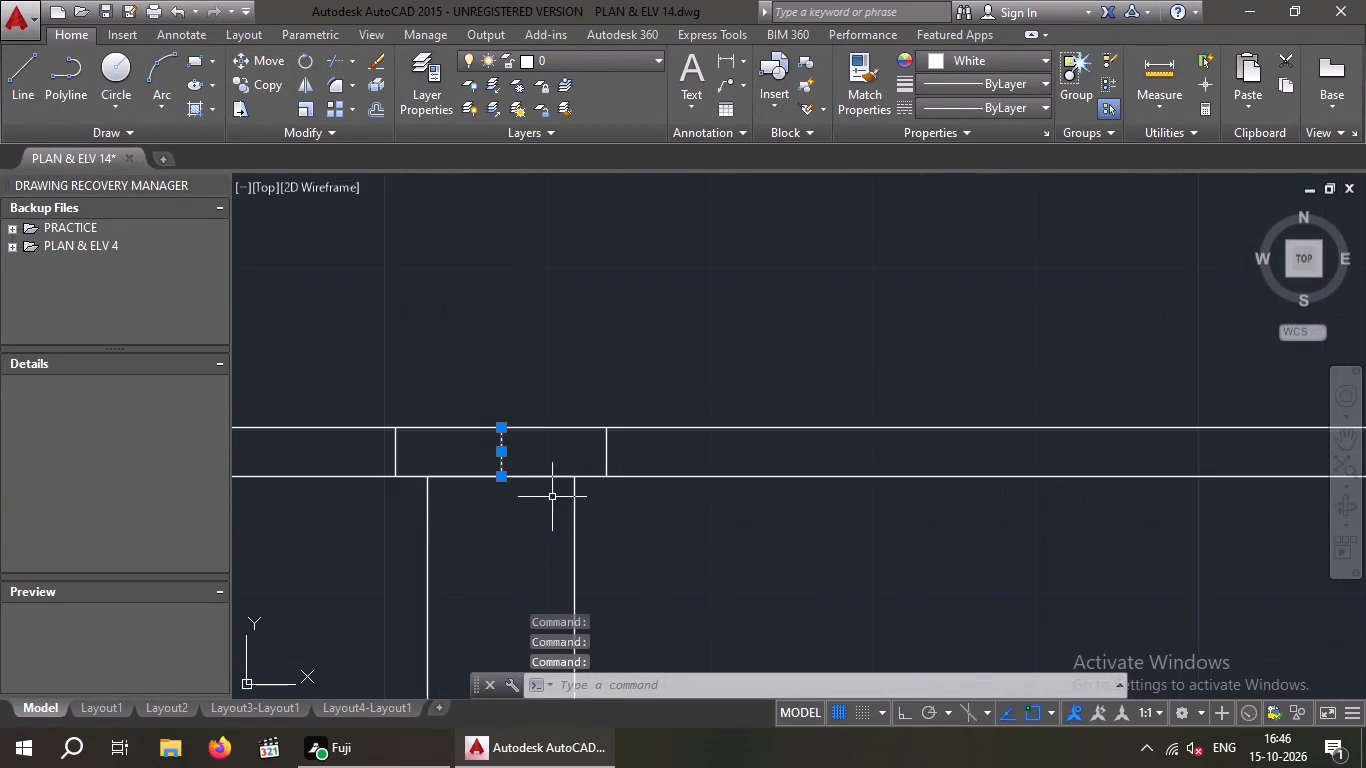
scroll(542, 483, "up", 2)
left_click(543, 469)
scroll(552, 481, "down", 5)
middle_click_drag(530, 547, 562, 541)
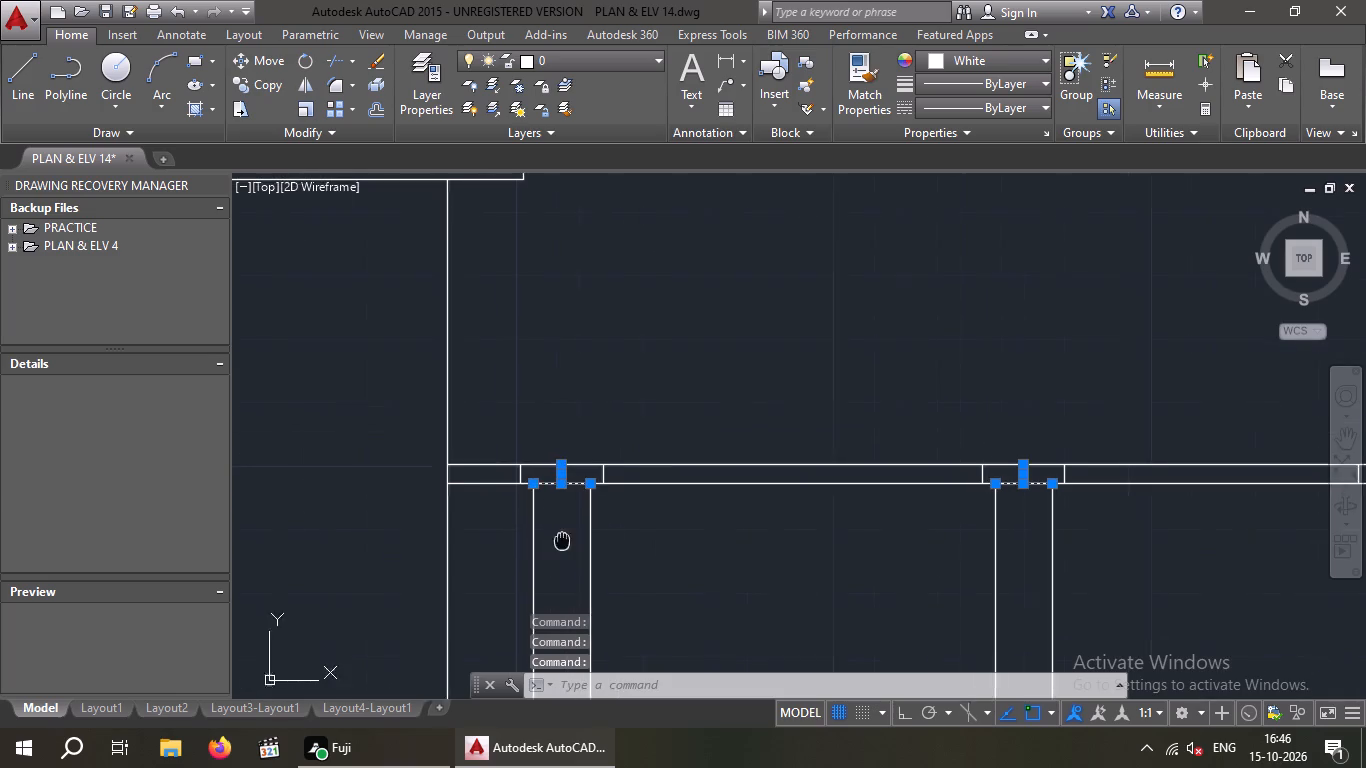
Add the short top lines of the three posts nearest the central block on its left side and erase the whole selection.
middle_click_drag(562, 541, 809, 490)
scroll(803, 491, "down", 3)
scroll(514, 486, "up", 6)
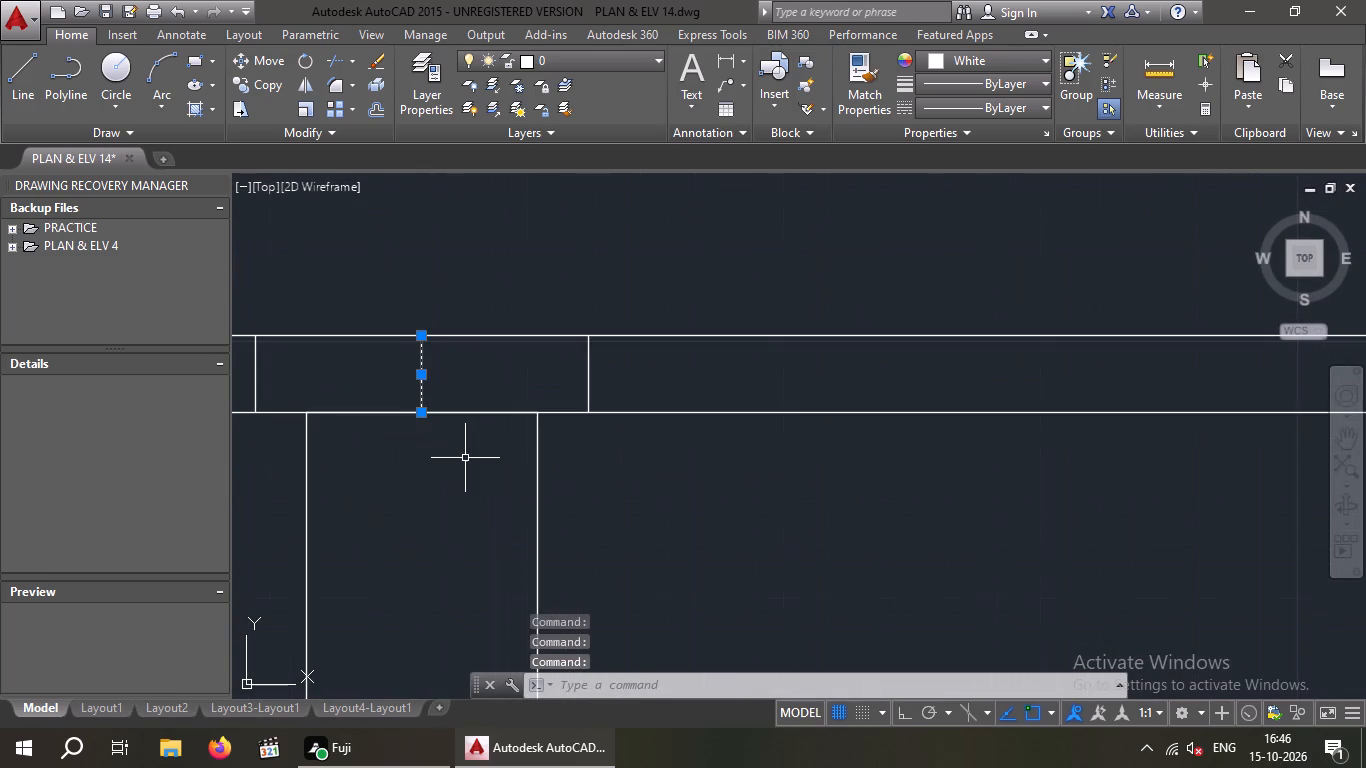
middle_click_drag(465, 457, 574, 530)
left_click(581, 486)
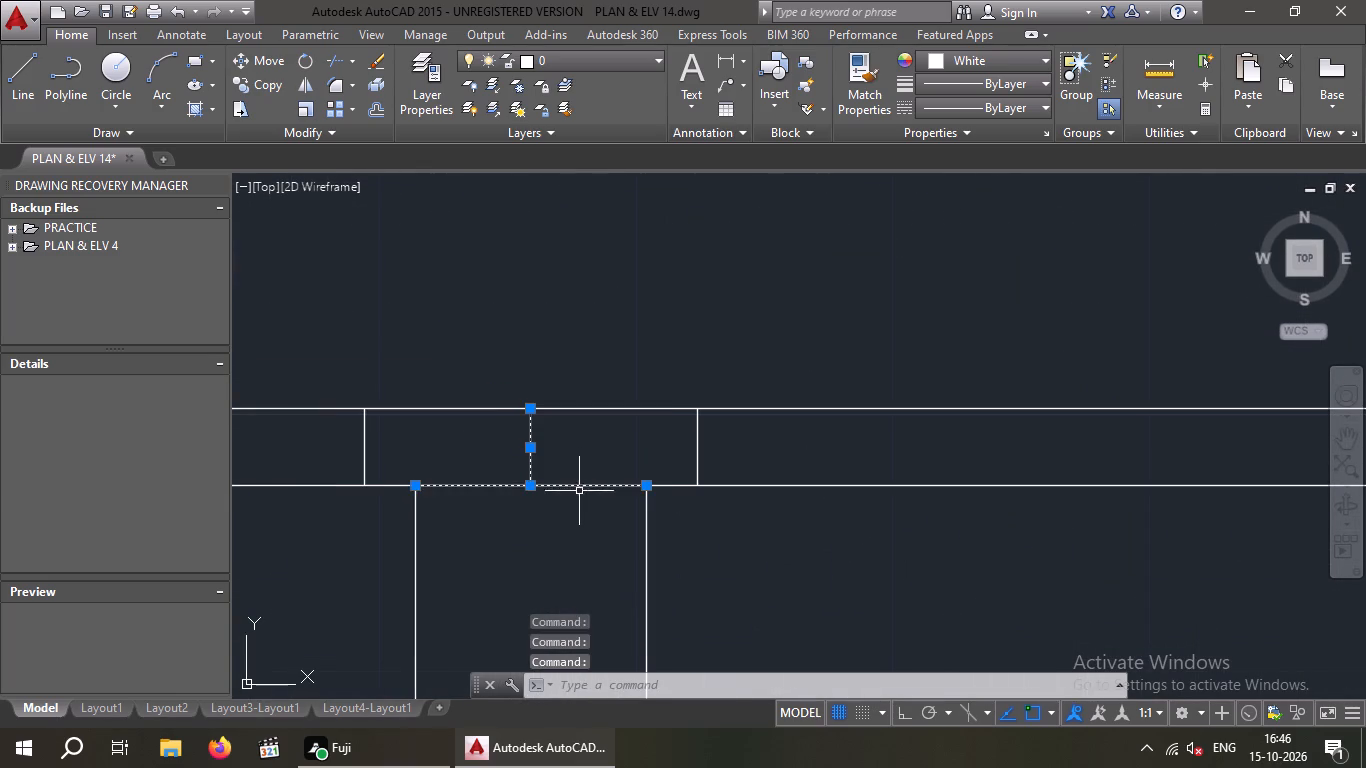
scroll(579, 493, "down", 5)
scroll(447, 501, "up", 6)
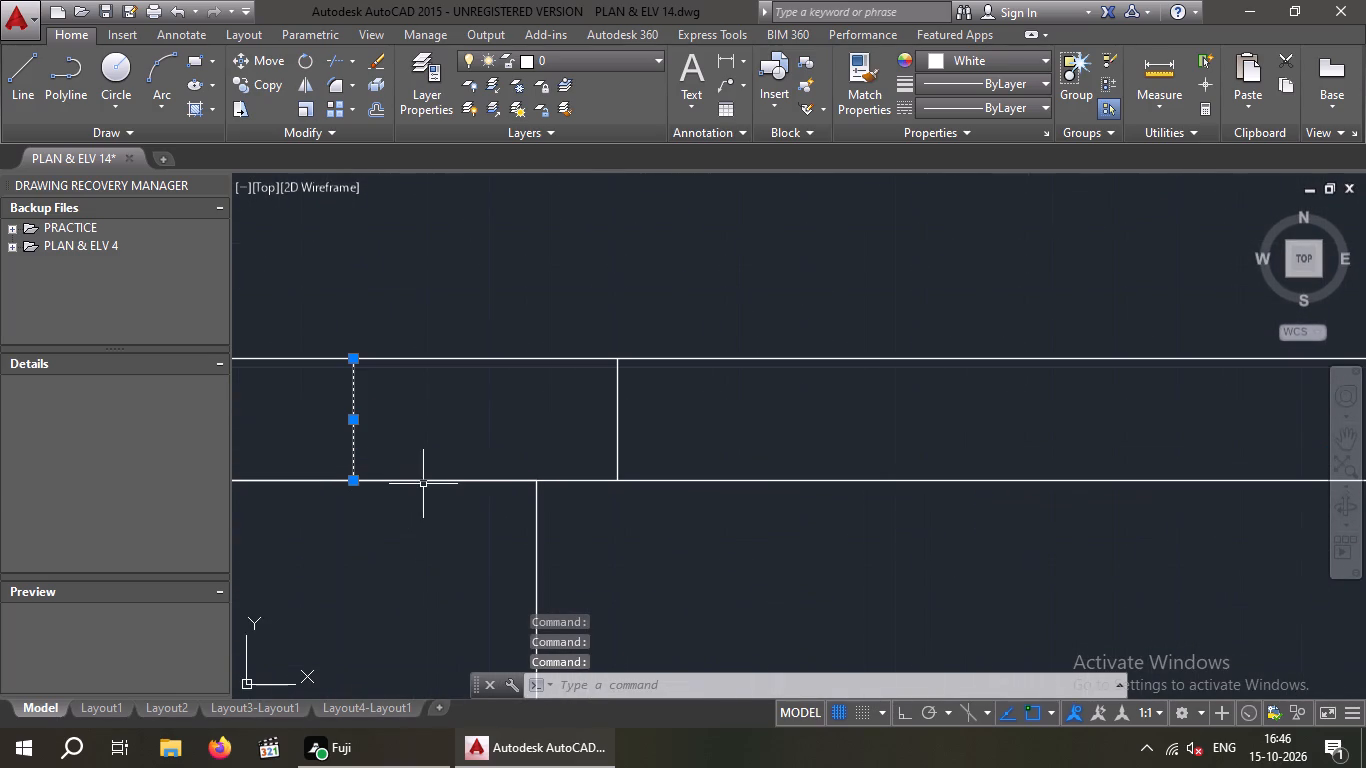
left_click(426, 482)
scroll(451, 502, "down", 5)
middle_click_drag(379, 524, 776, 505)
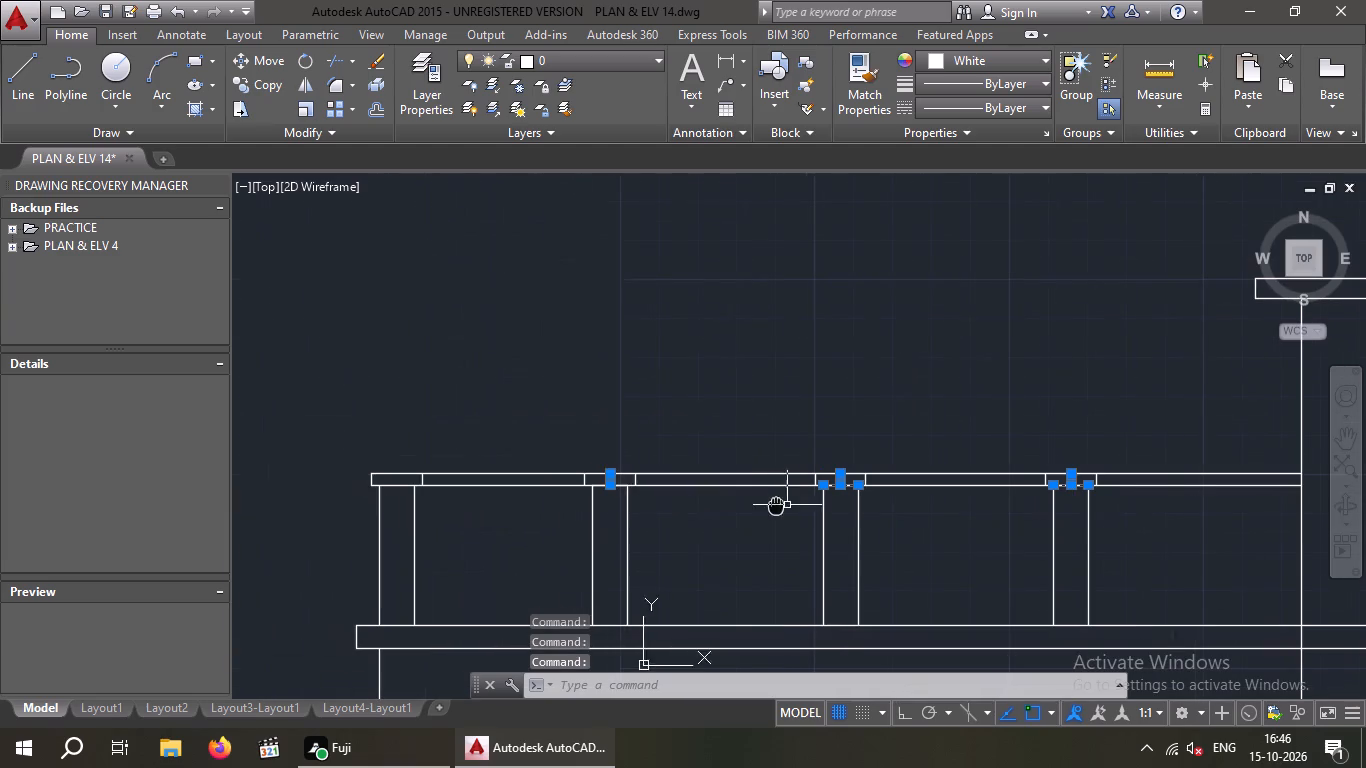
scroll(610, 485, "up", 6)
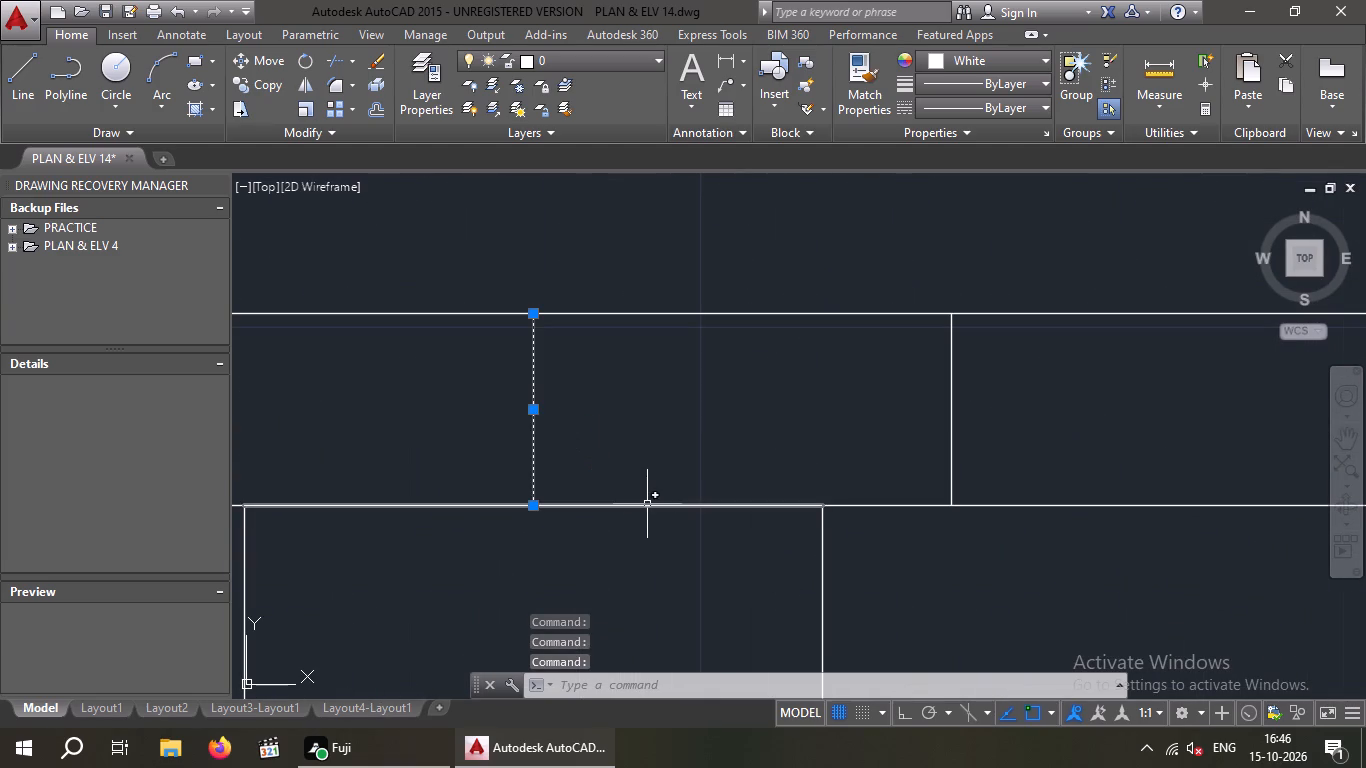
left_click(647, 504)
scroll(668, 511, "down", 3)
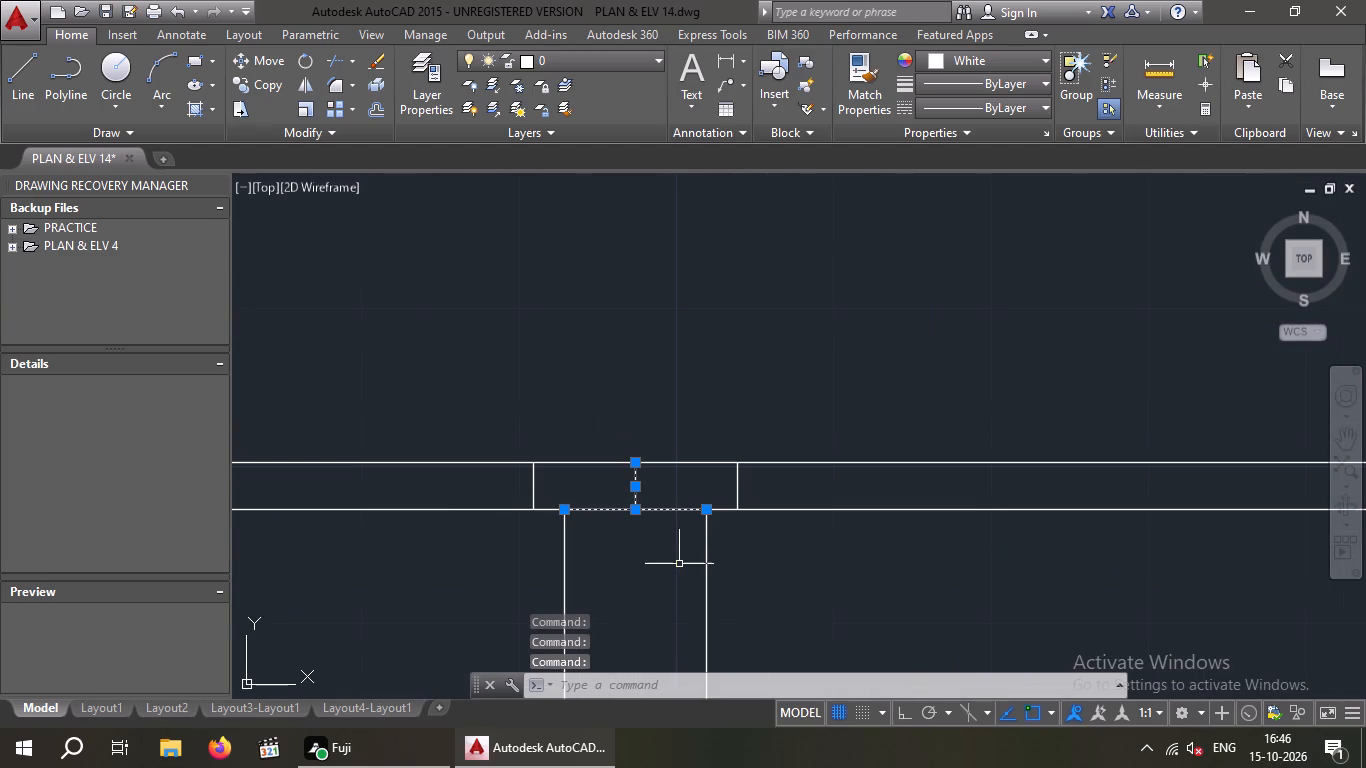
key("Delete")
Extend the lower rail line to the outer edge line of the rightmost post's cap.
scroll(679, 564, "down", 4)
middle_click_drag(773, 590, 529, 606)
scroll(1066, 539, "down", 1)
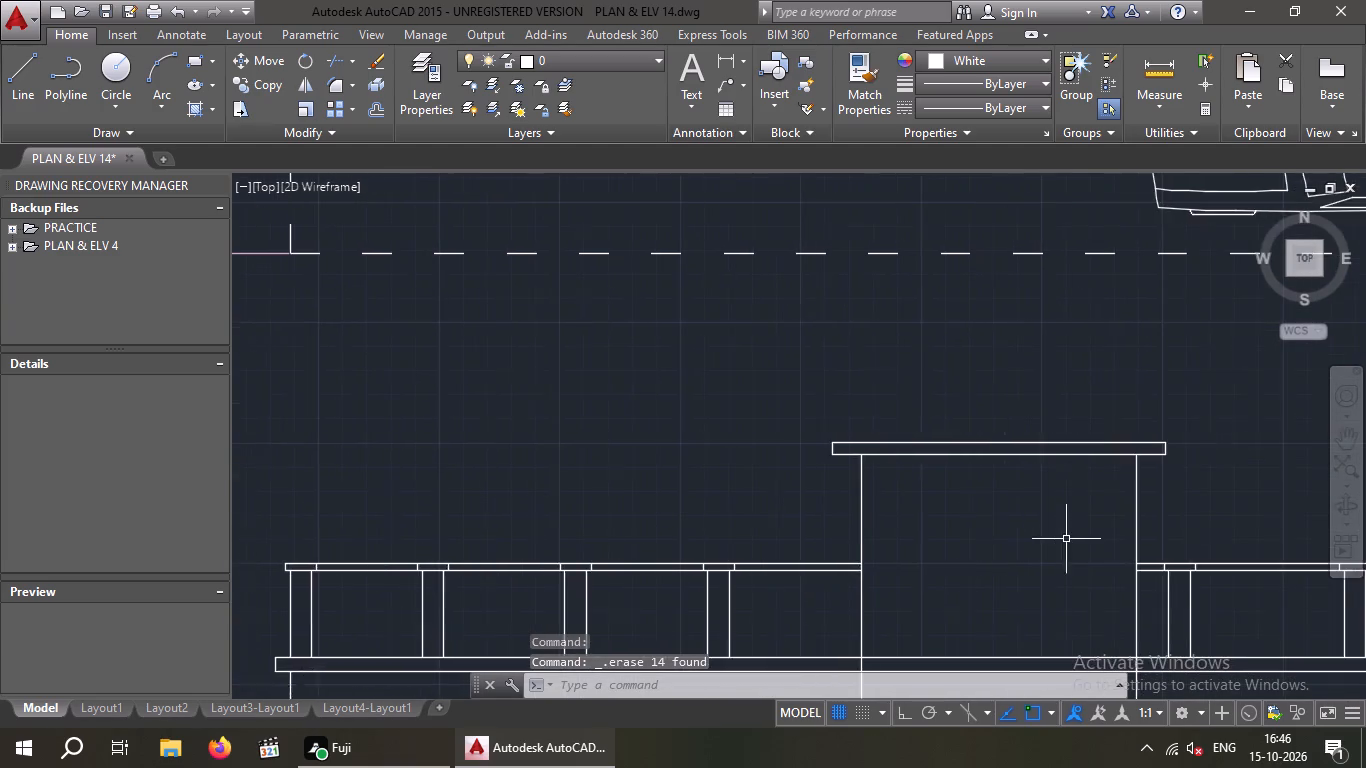
scroll(1066, 539, "down", 1)
middle_click_drag(1068, 539, 505, 539)
scroll(710, 555, "up", 6)
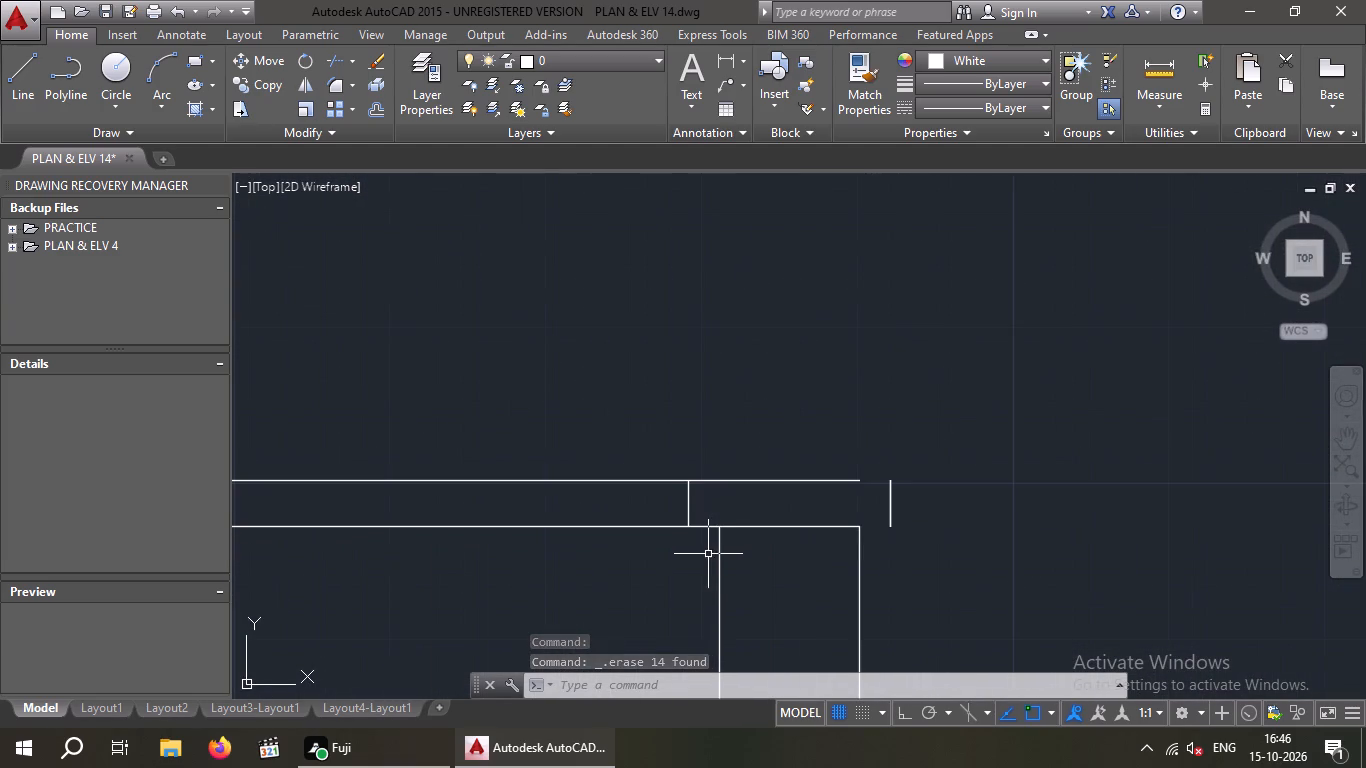
key("e")
key("x")
key("space")
key("space")
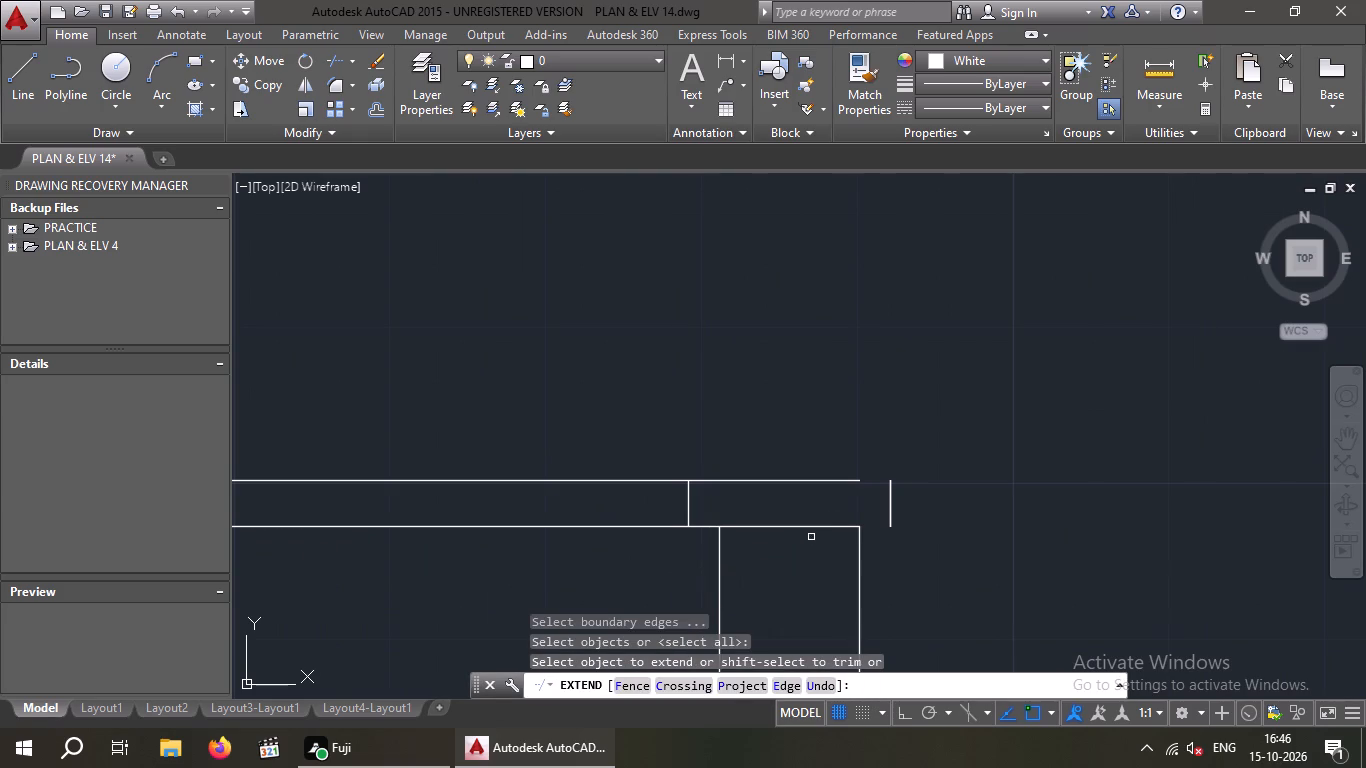
left_click(829, 529)
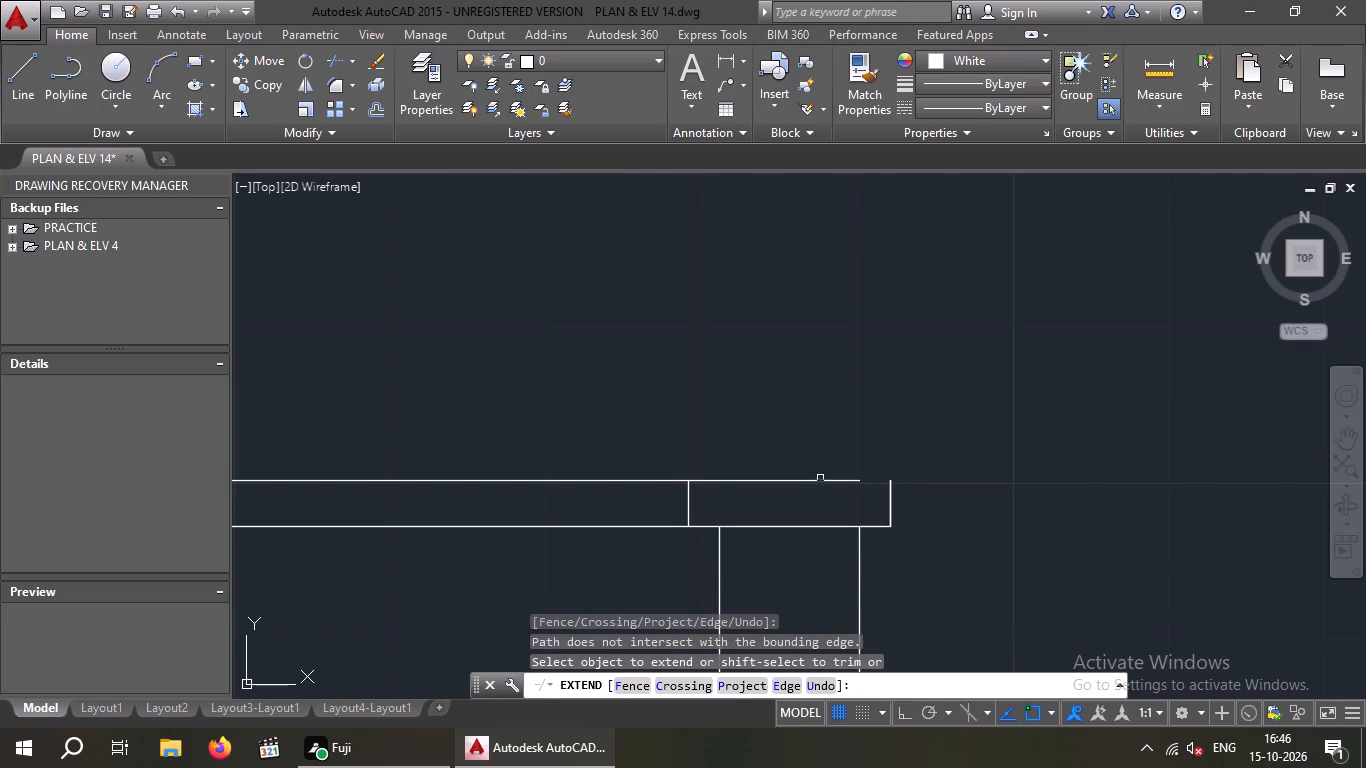
left_click(823, 484)
key("Escape")
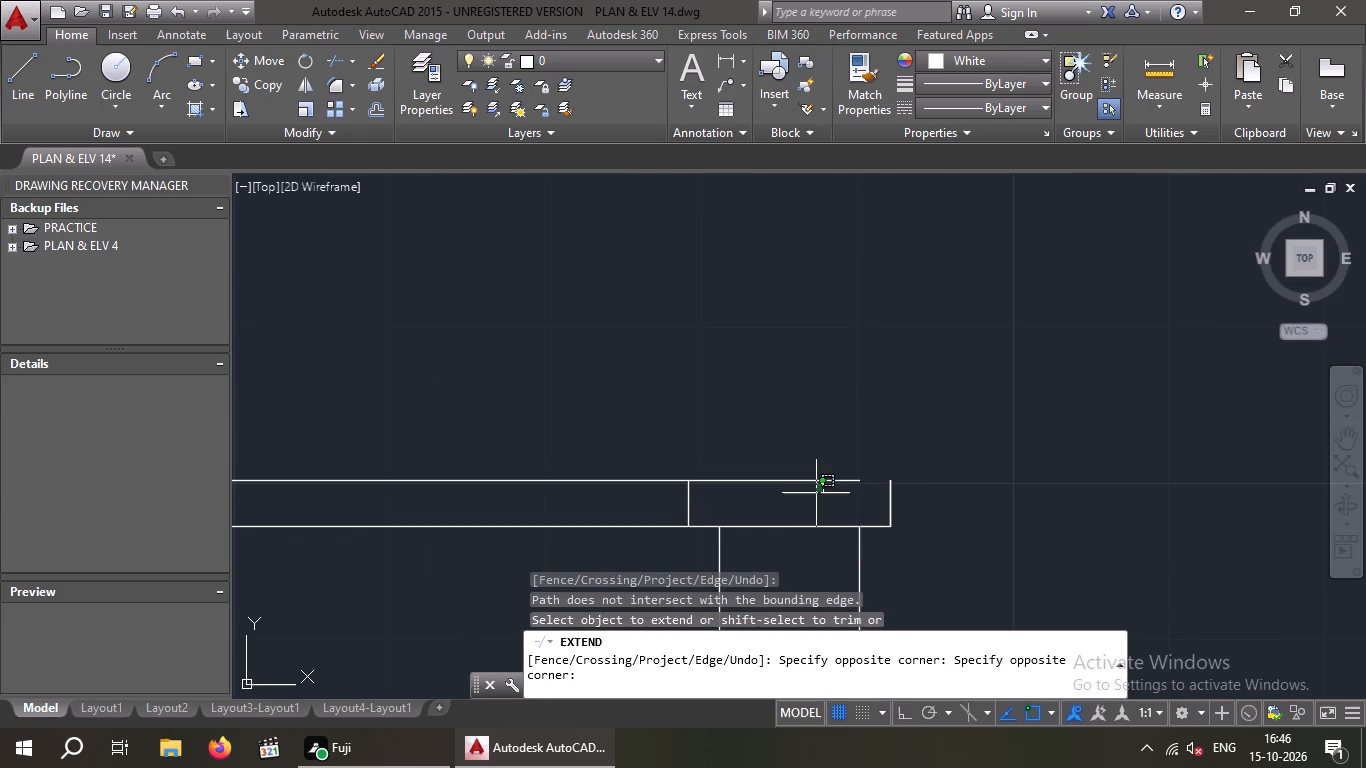
key("Escape")
Extend the upper rail line to the outer edge line of the rightmost post's cap and end the Extend command.
key("e")
type("X")
key("space")
key("space")
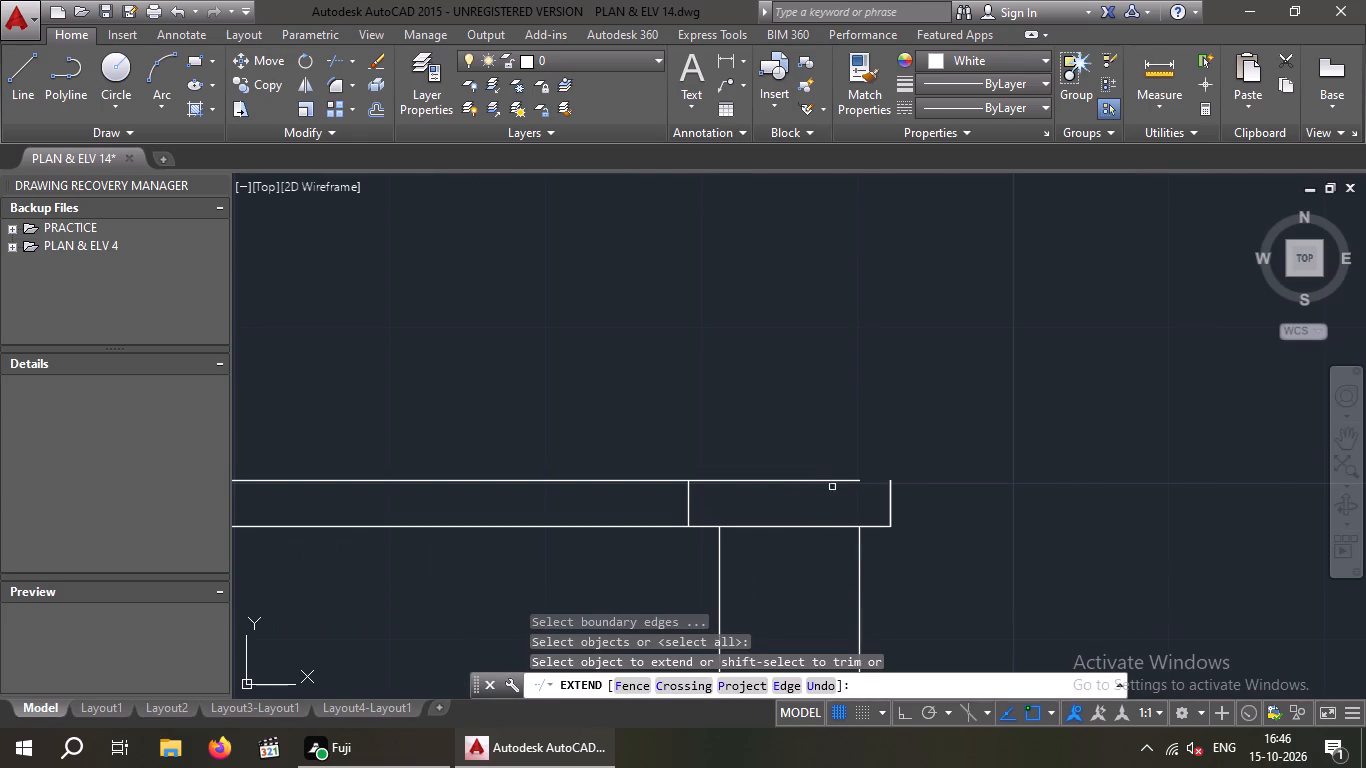
left_click(835, 478)
scroll(831, 489, "down", 1)
key("Escape")
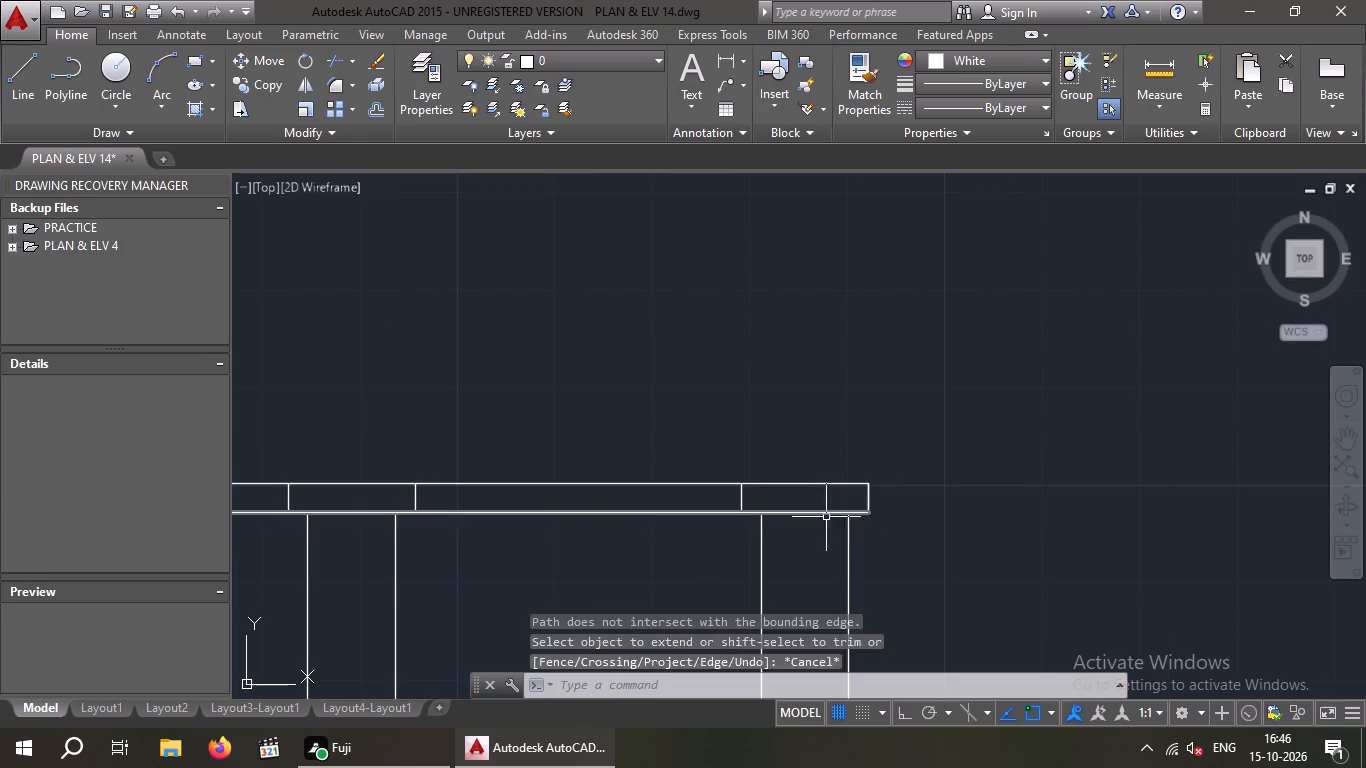
key("Escape")
key("Escape")
key("Escape")
Trim both rail lines out of the two gaps between the caps of the three rightmost posts.
key("t")
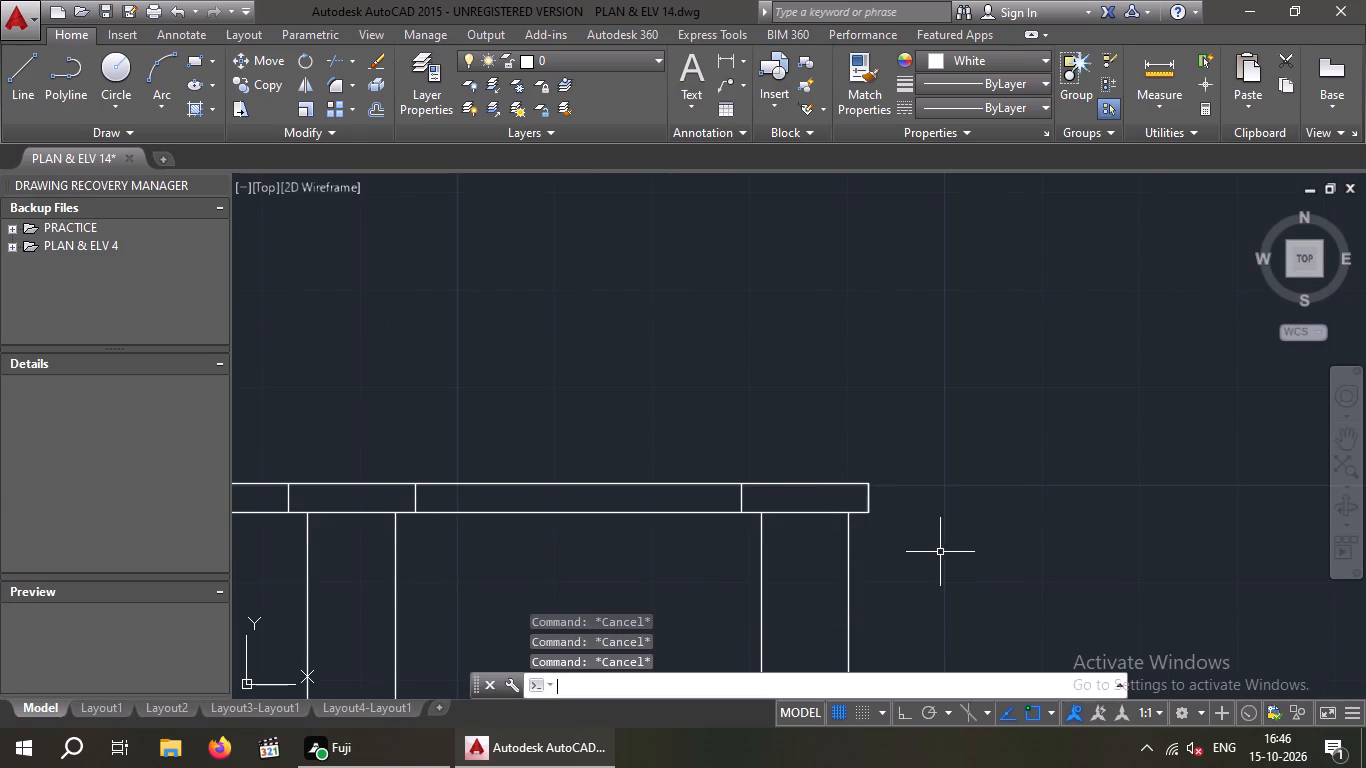
key("r")
key("space")
key("space")
left_click_drag(668, 542, 622, 538)
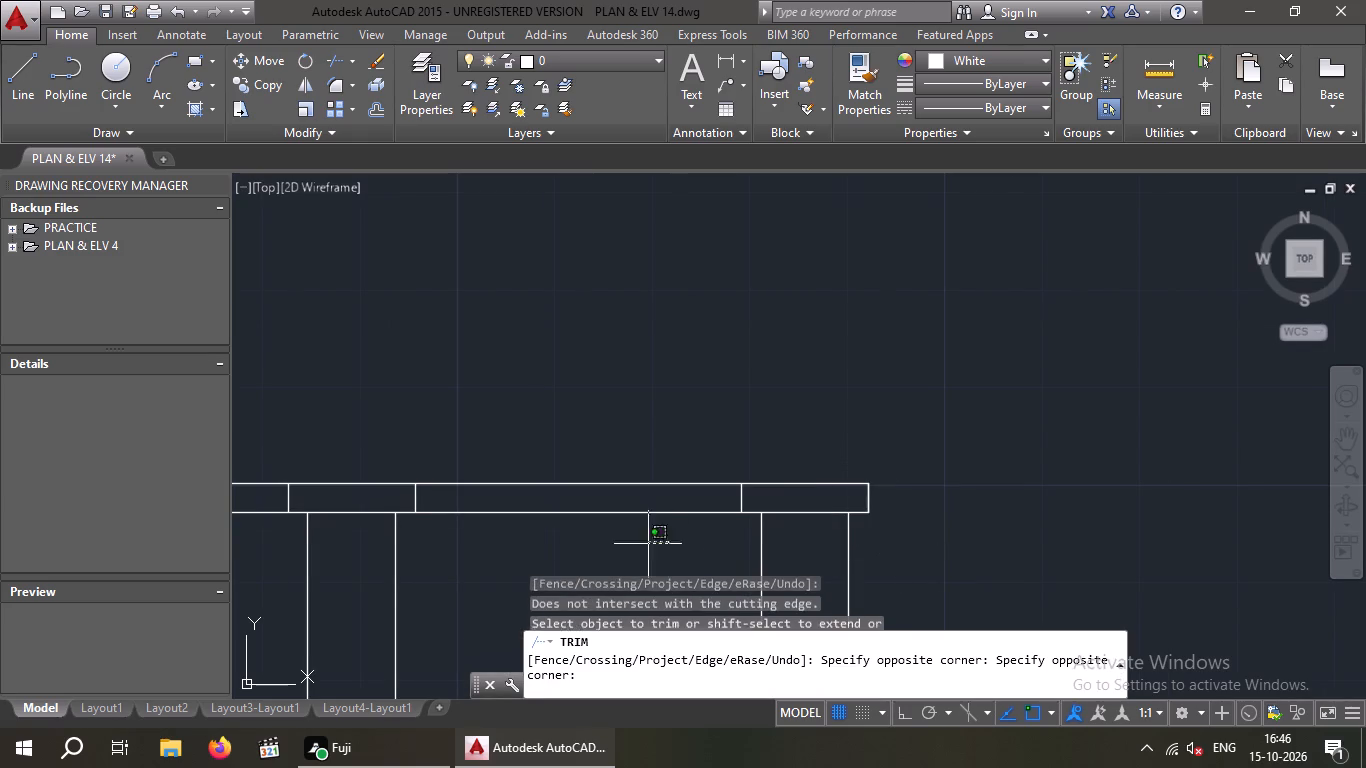
left_click_drag(622, 538, 600, 527)
left_click(555, 422)
scroll(558, 423, "down", 4)
middle_click_drag(553, 455, 642, 483)
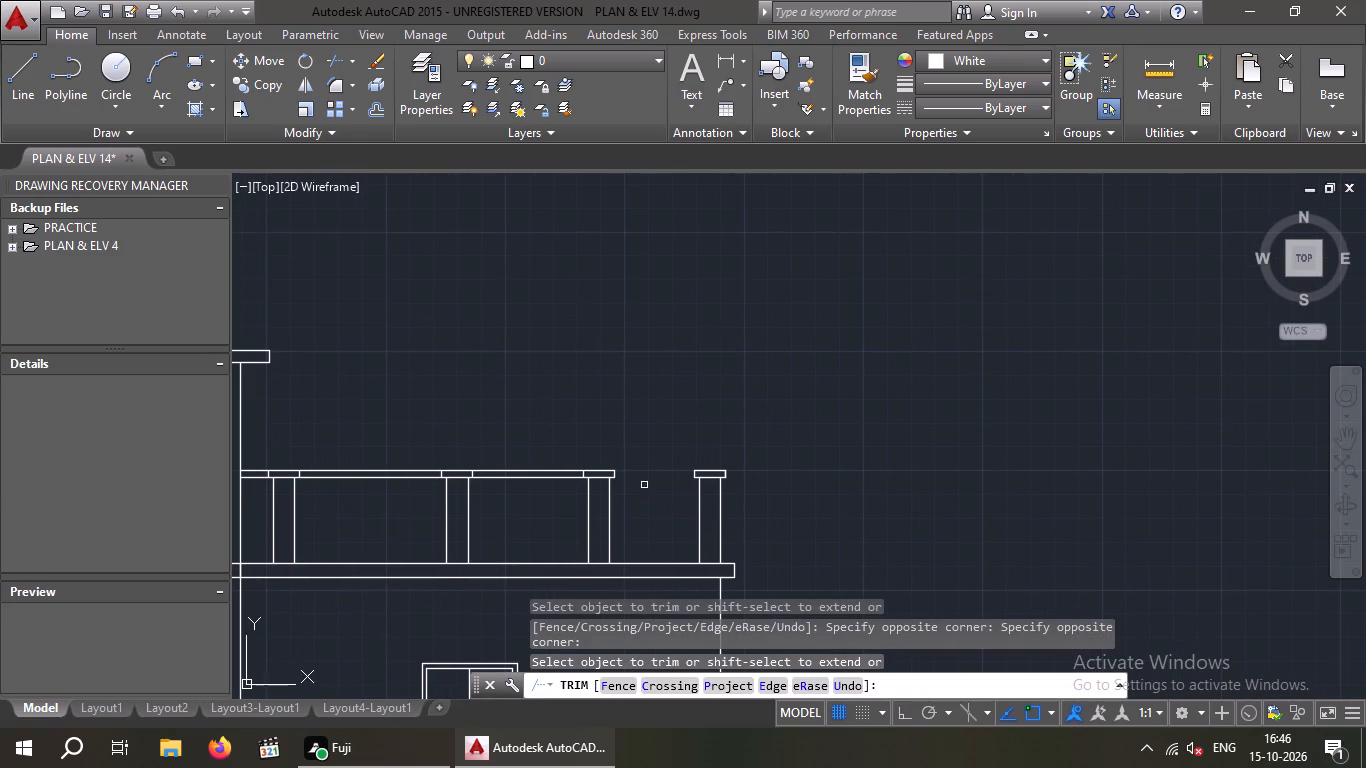
scroll(526, 504, "up", 2)
left_click_drag(551, 508, 526, 501)
left_click(496, 397)
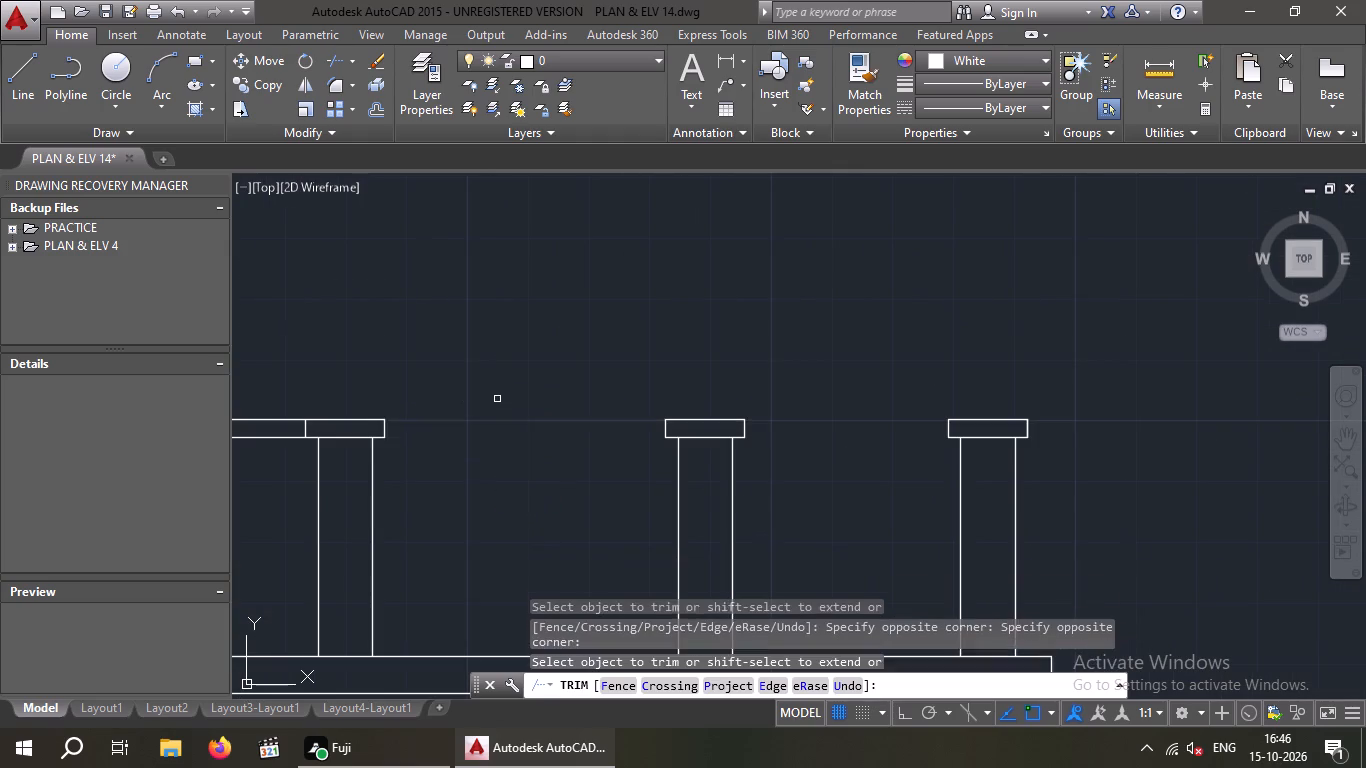
Trim both rail lines between the first two post caps right of the central block and between the block and its first cap.
scroll(498, 405, "down", 2)
middle_click_drag(502, 416, 655, 503)
left_click(507, 530)
left_click(473, 457)
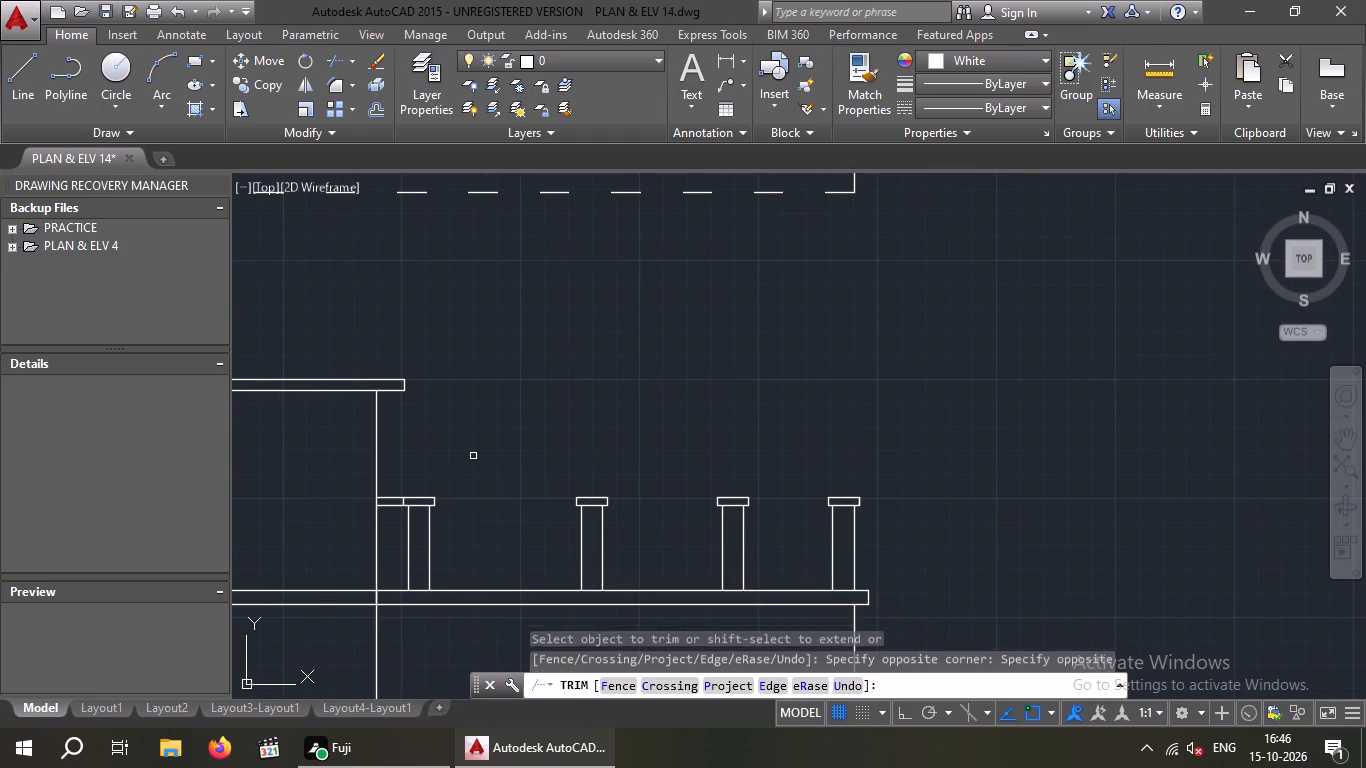
scroll(478, 464, "down", 1)
middle_click_drag(480, 470, 556, 518)
scroll(502, 546, "up", 3)
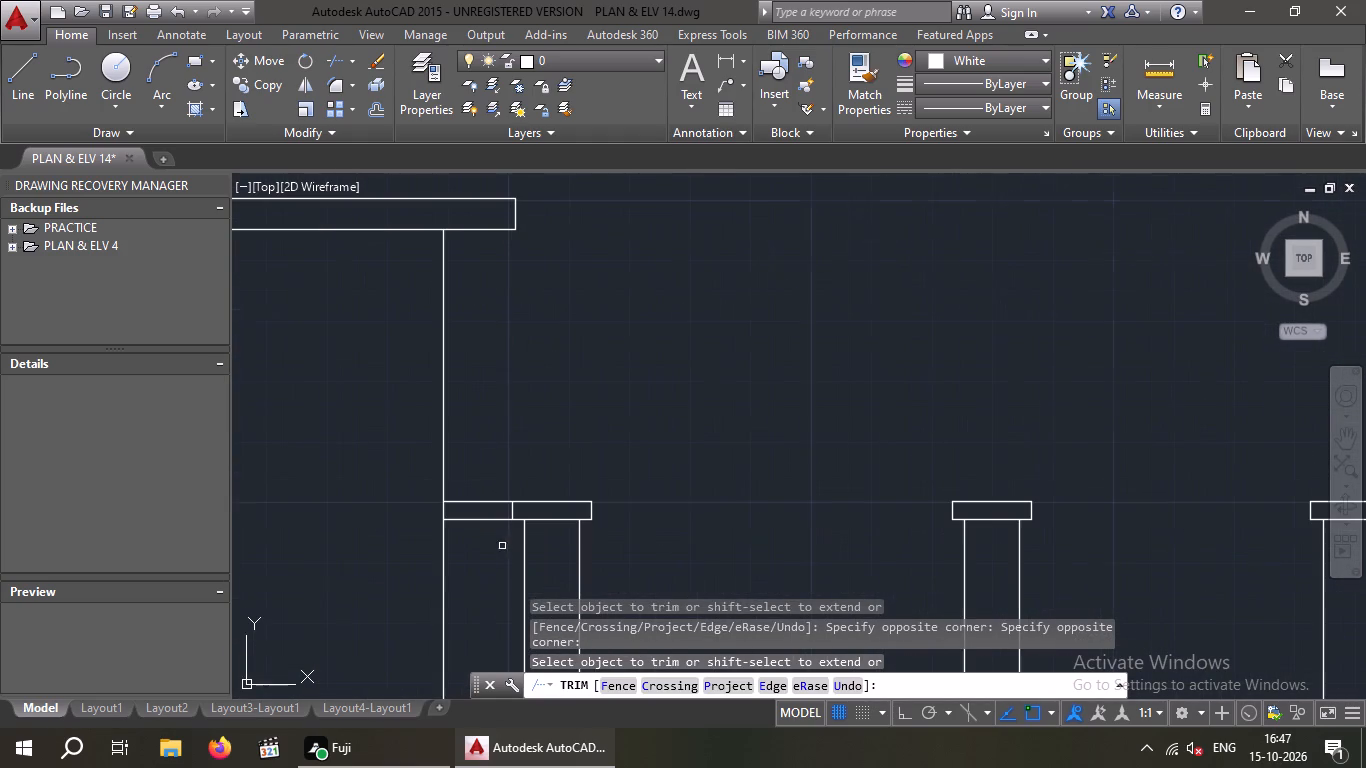
left_click_drag(490, 546, 476, 530)
left_click(462, 471)
Trim both rail lines between the central block and its nearest left post cap, and between that cap and the second one.
scroll(490, 481, "down", 1)
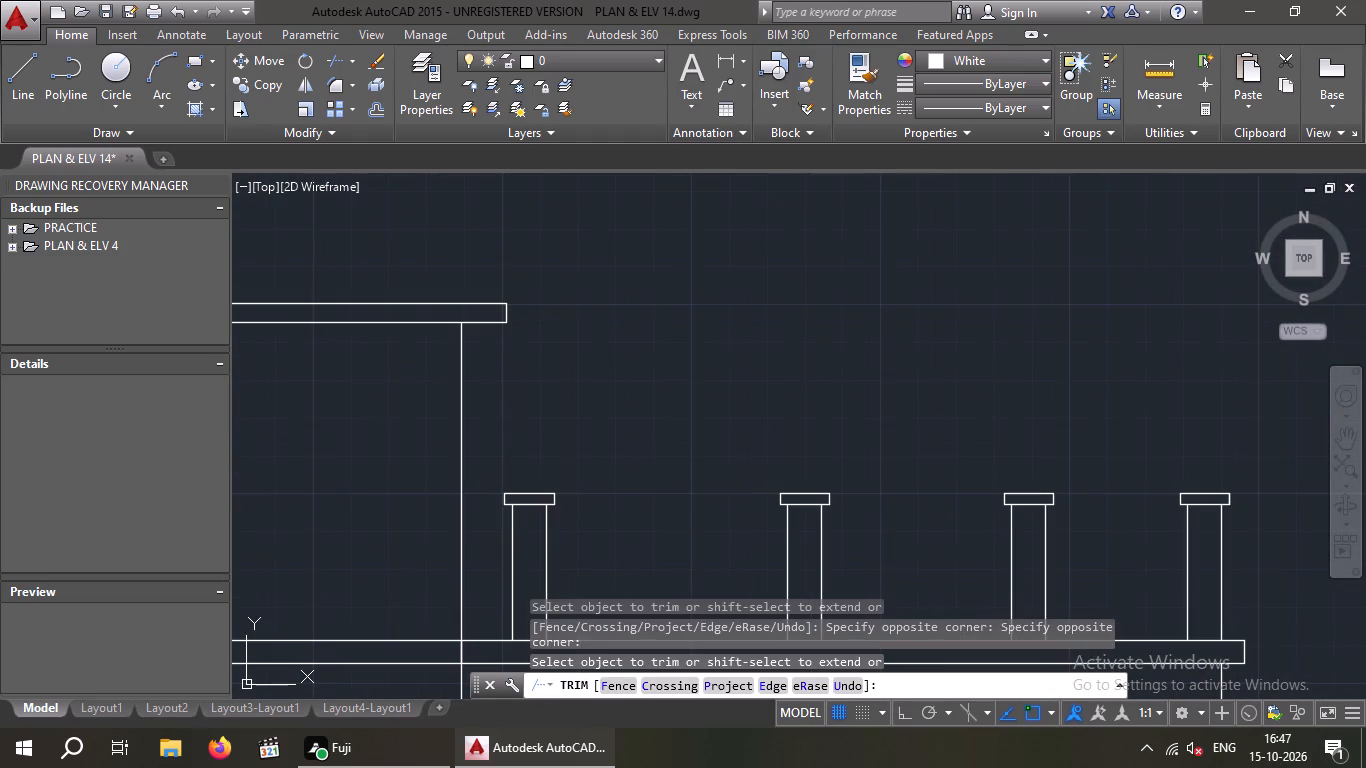
middle_click_drag(649, 499, 746, 479)
scroll(747, 478, "down", 2)
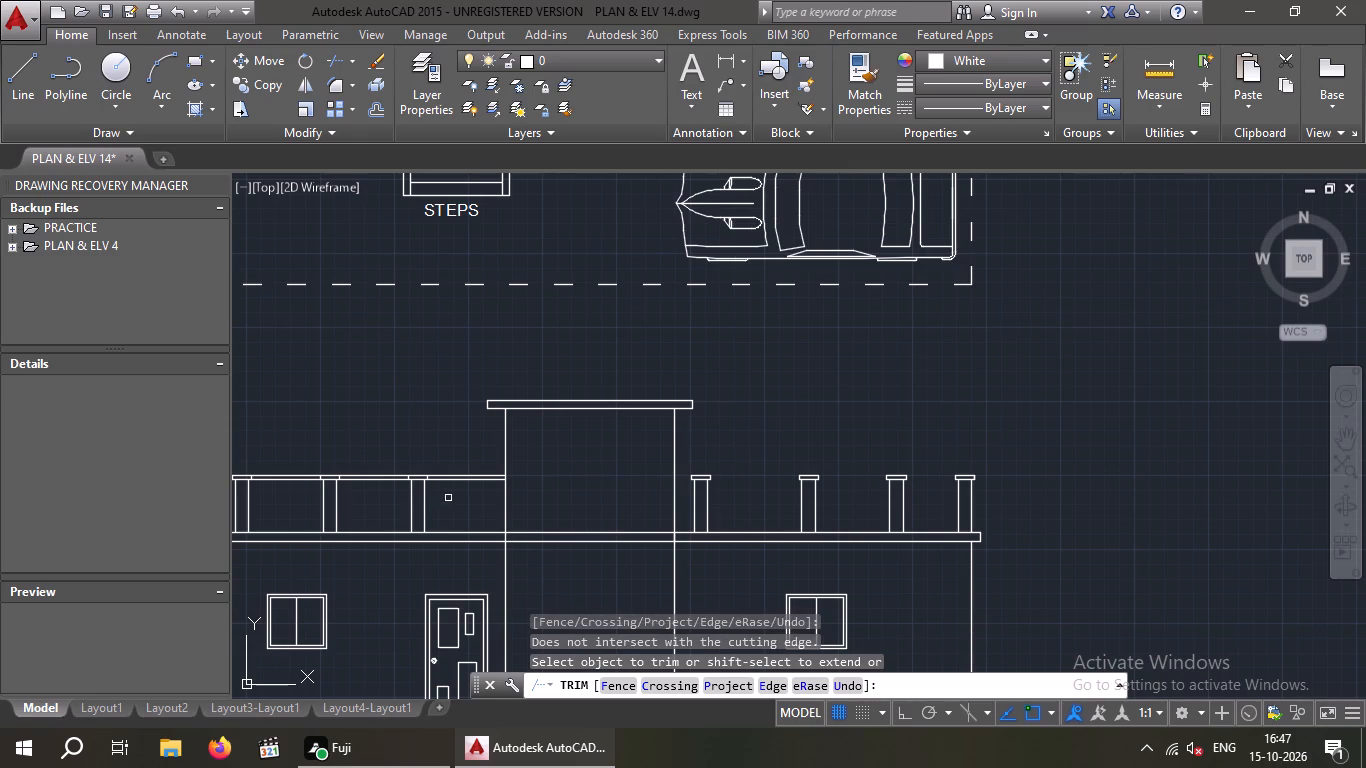
left_click(463, 494)
left_click(442, 454)
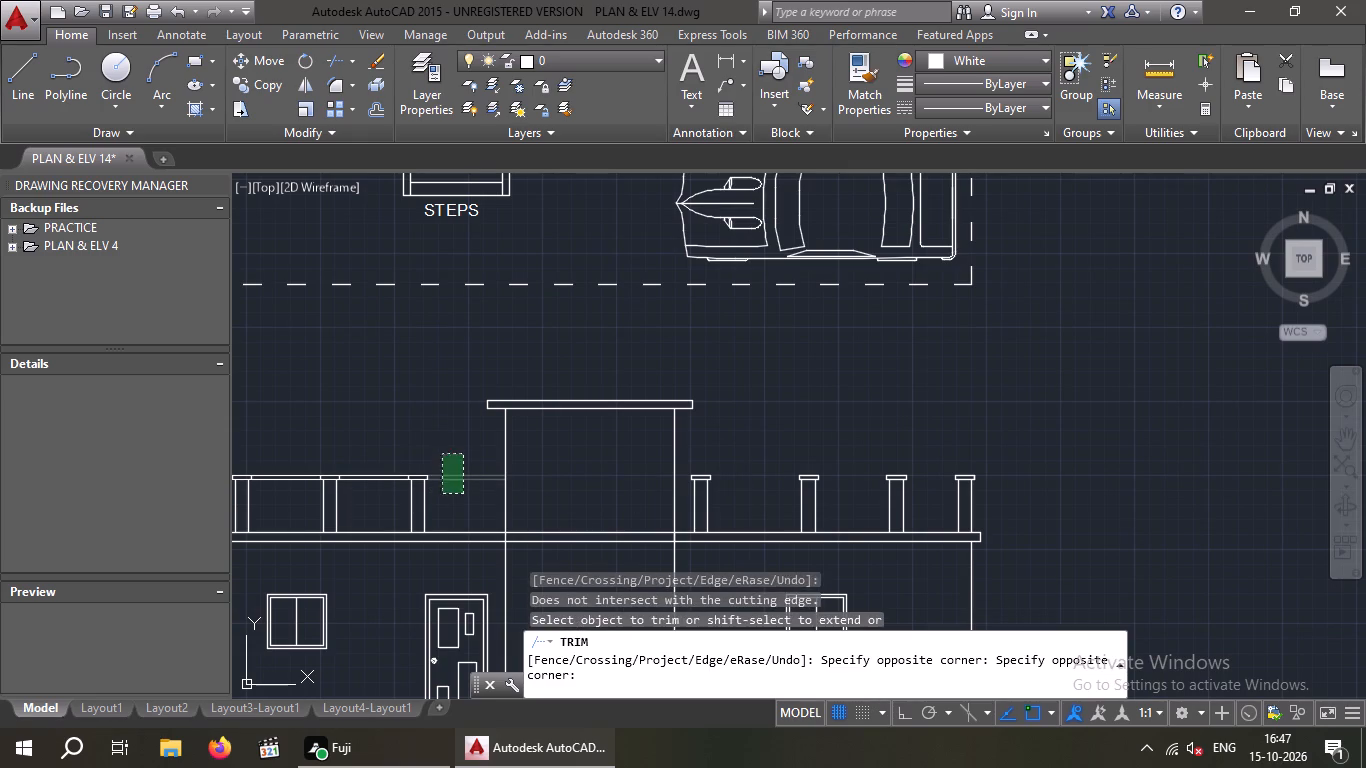
scroll(463, 468, "down", 1)
middle_click_drag(463, 471, 517, 501)
scroll(443, 510, "up", 2)
left_click_drag(479, 517, 467, 511)
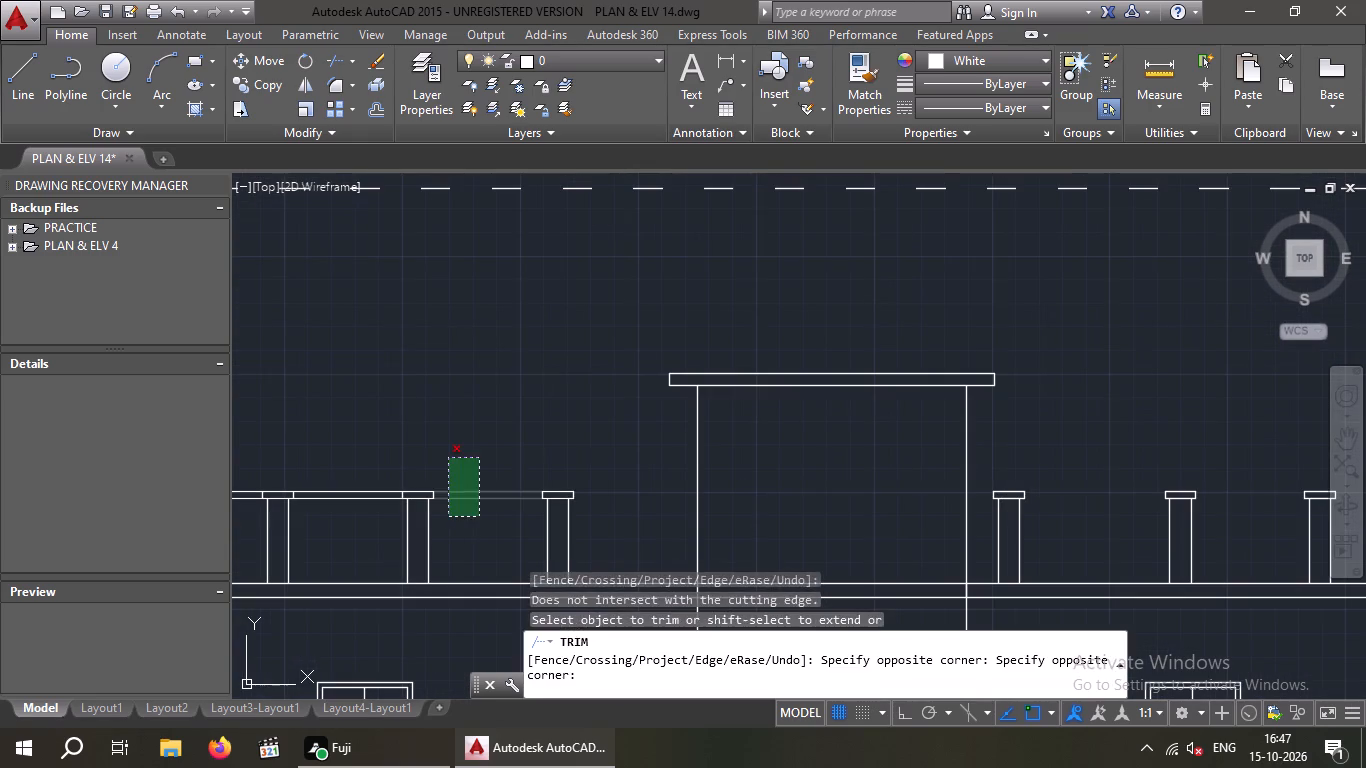
left_click(449, 433)
Trim both rail lines out of the two remaining gaps between the three leftmost post caps and end the Trim command.
scroll(472, 444, "down", 2)
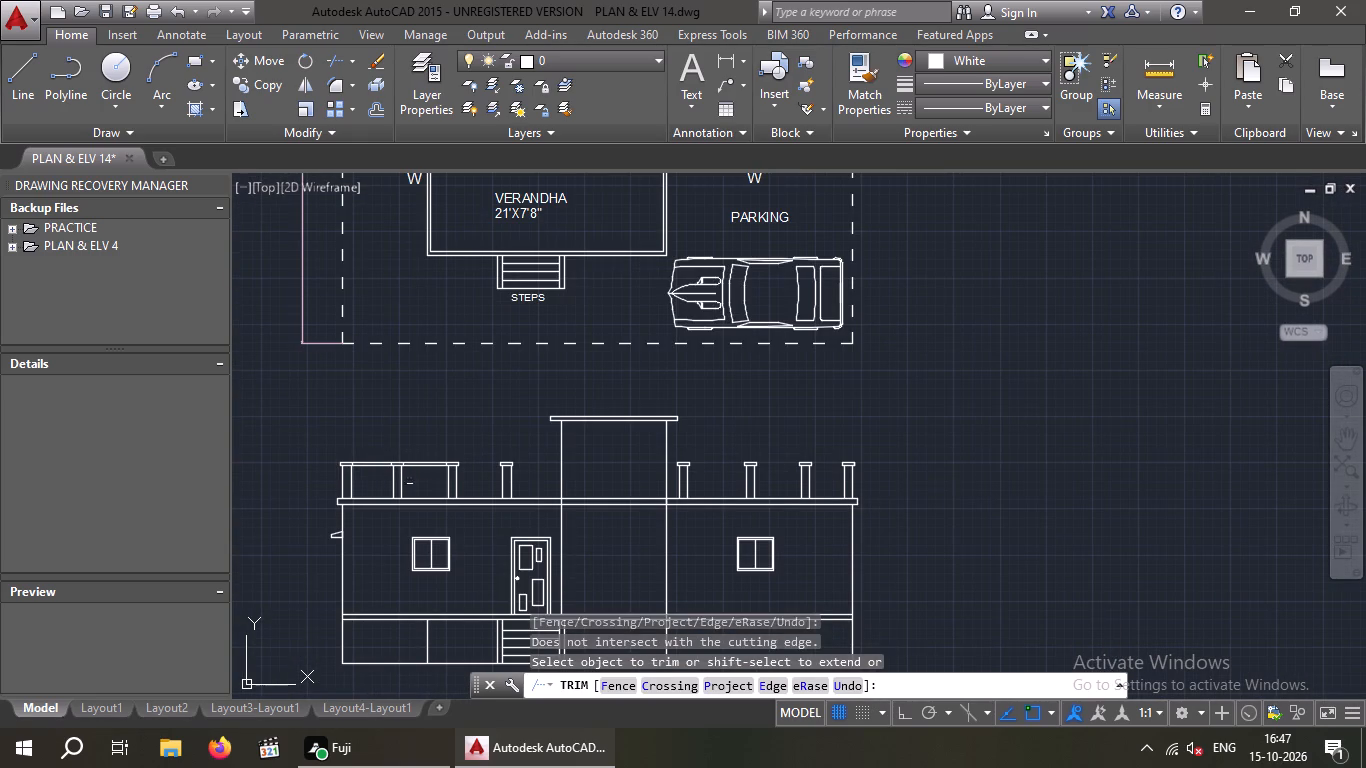
middle_click_drag(409, 481, 456, 501)
scroll(471, 506, "up", 3)
left_click_drag(490, 493, 465, 483)
left_click(449, 398)
scroll(449, 417, "down", 1)
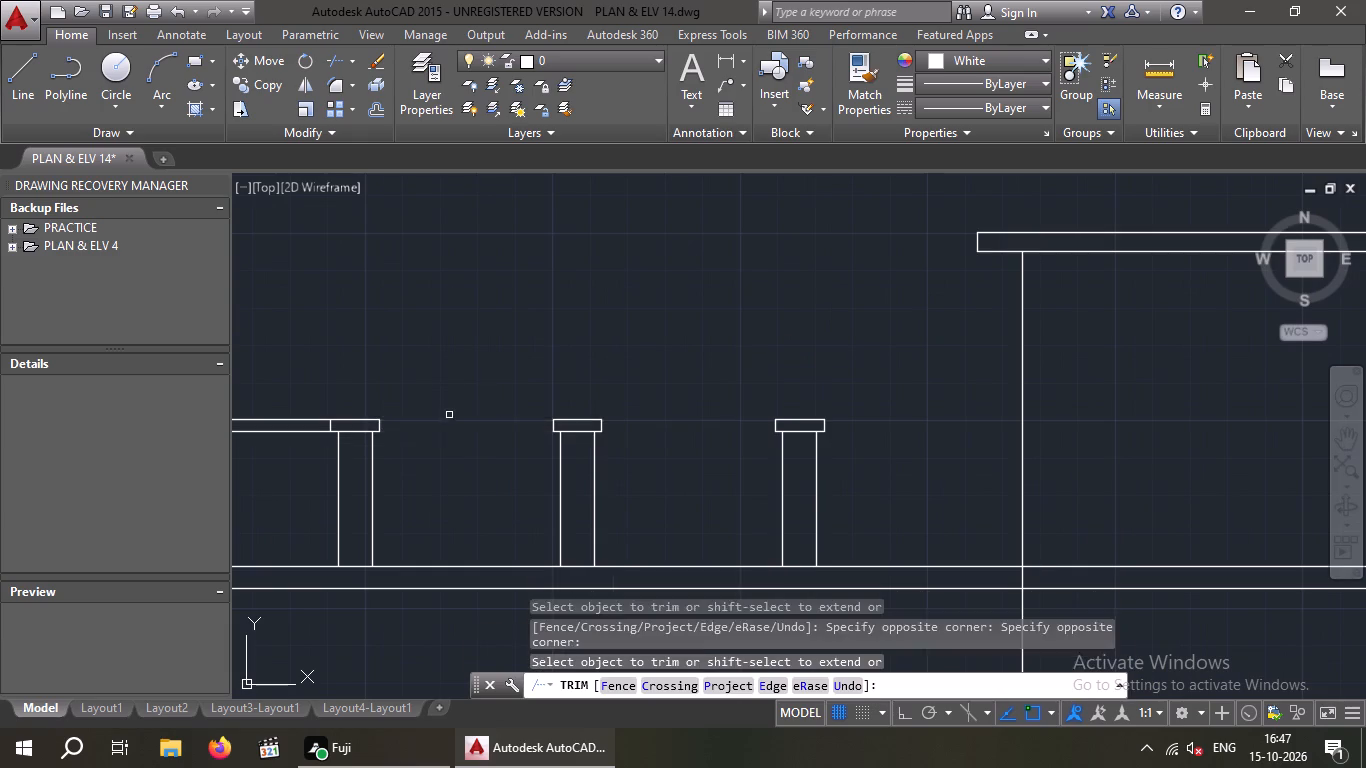
left_click(341, 451)
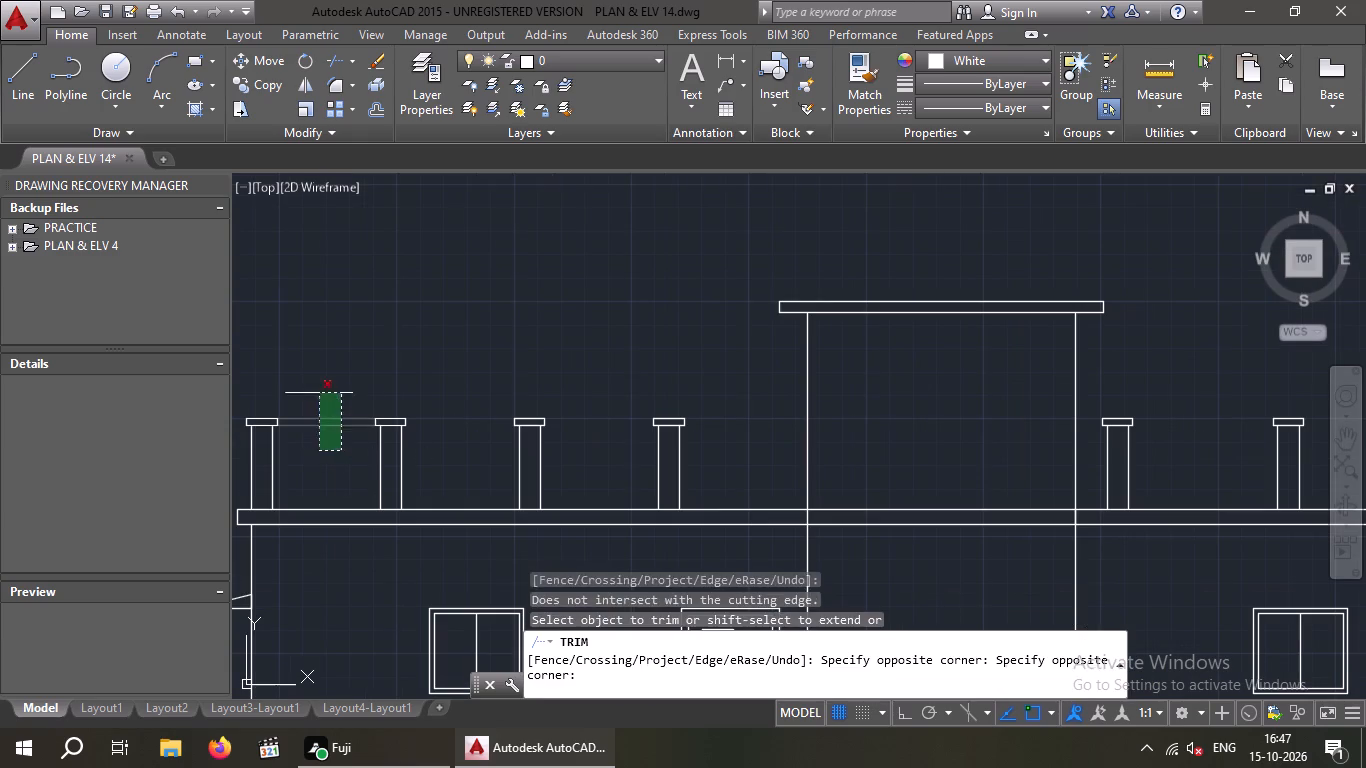
left_click(319, 393)
scroll(323, 397, "down", 1)
key("Escape")
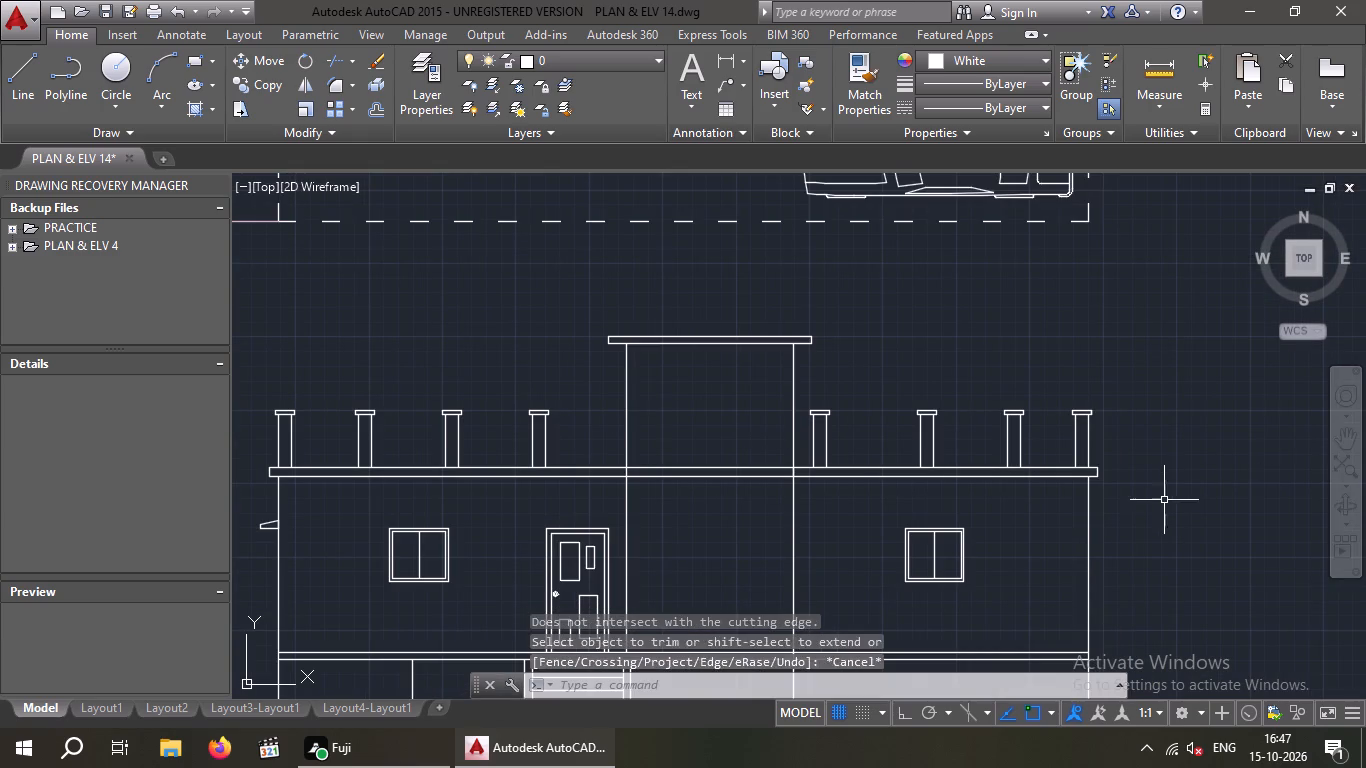
key("Escape")
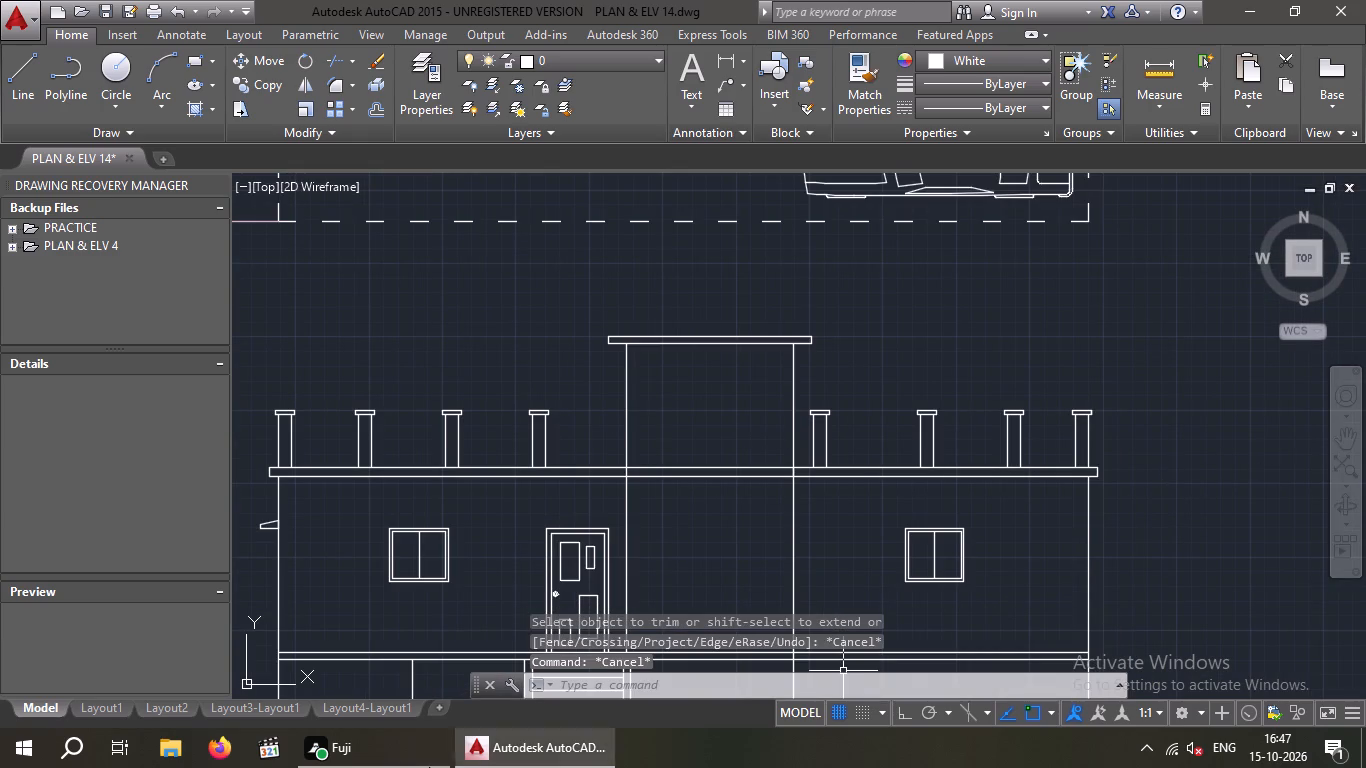
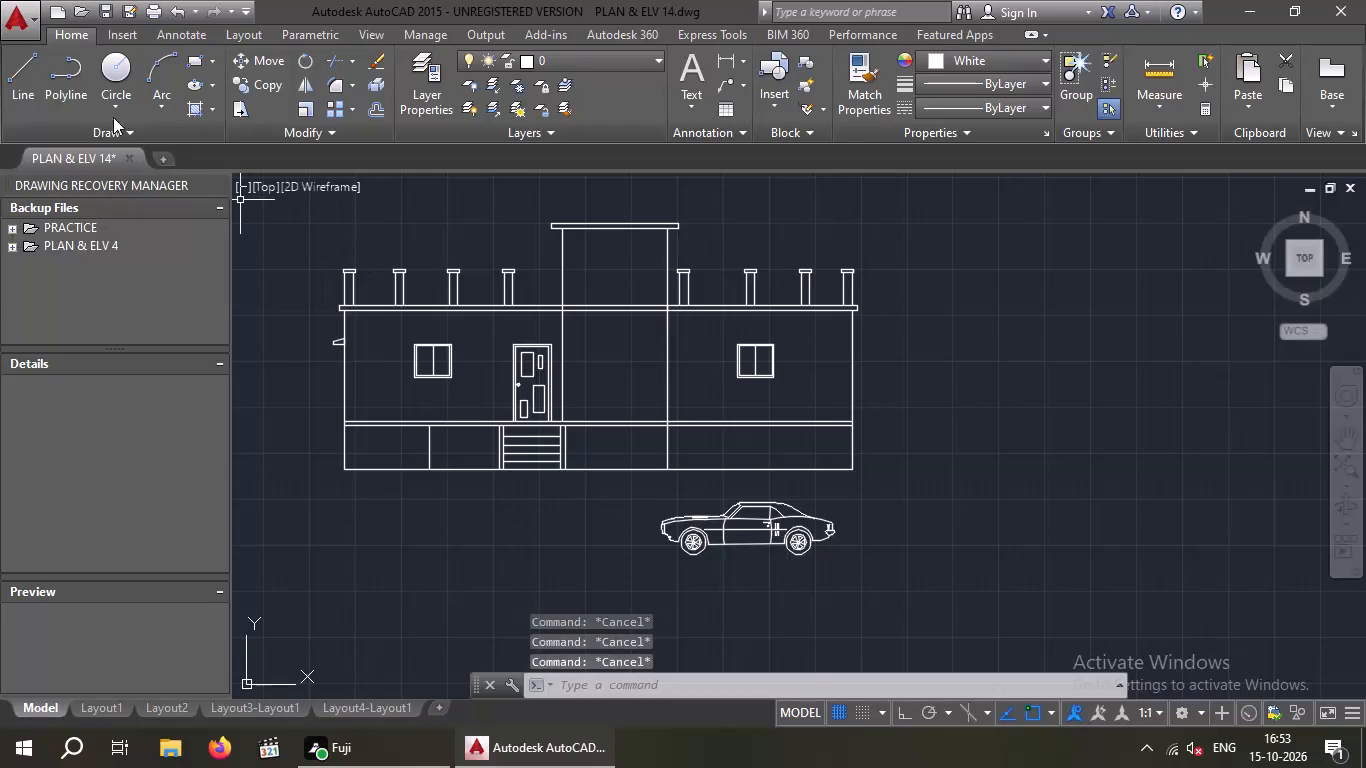
With Ortho on, draw a horizontal line under the caps from the leftmost post's inner top corner to the rightmost post's inner top corner.
left_click(31, 75)
scroll(350, 295, "up", 3)
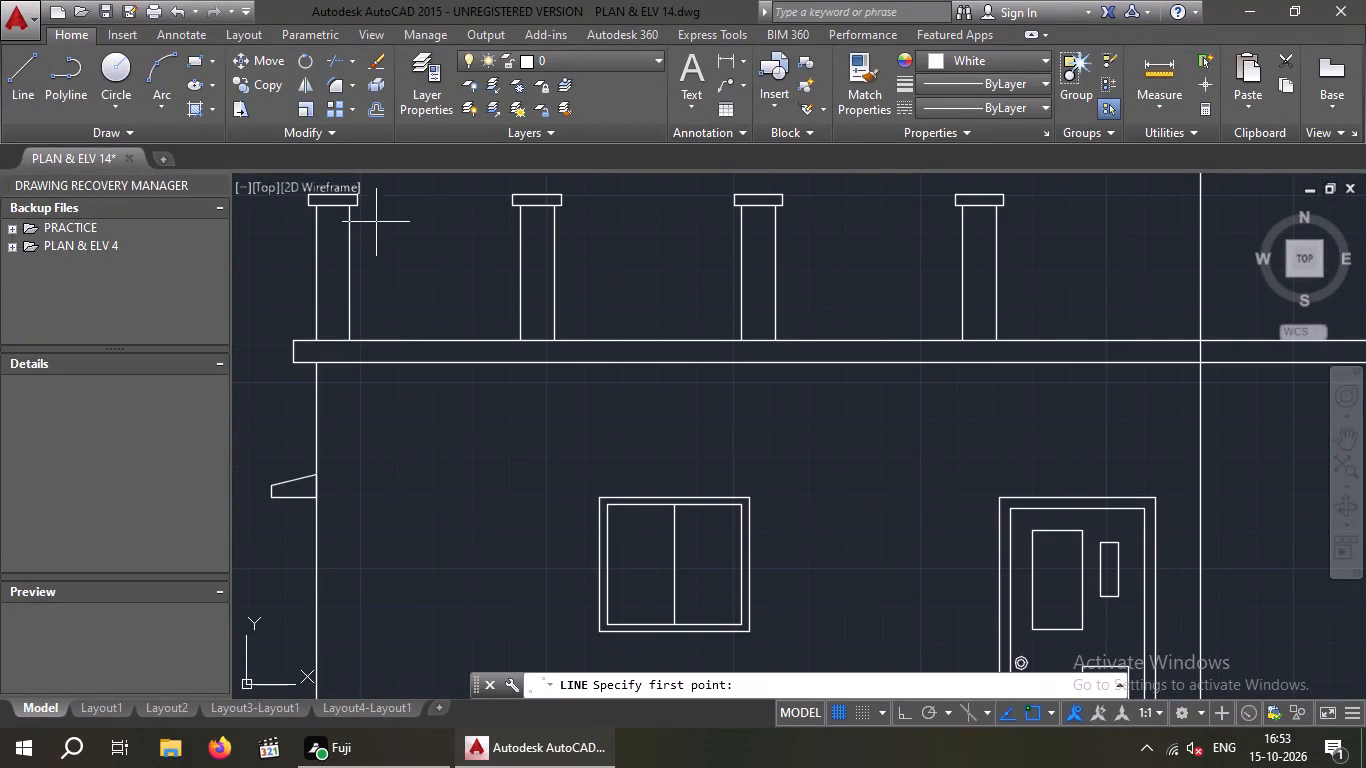
scroll(348, 211, "up", 4)
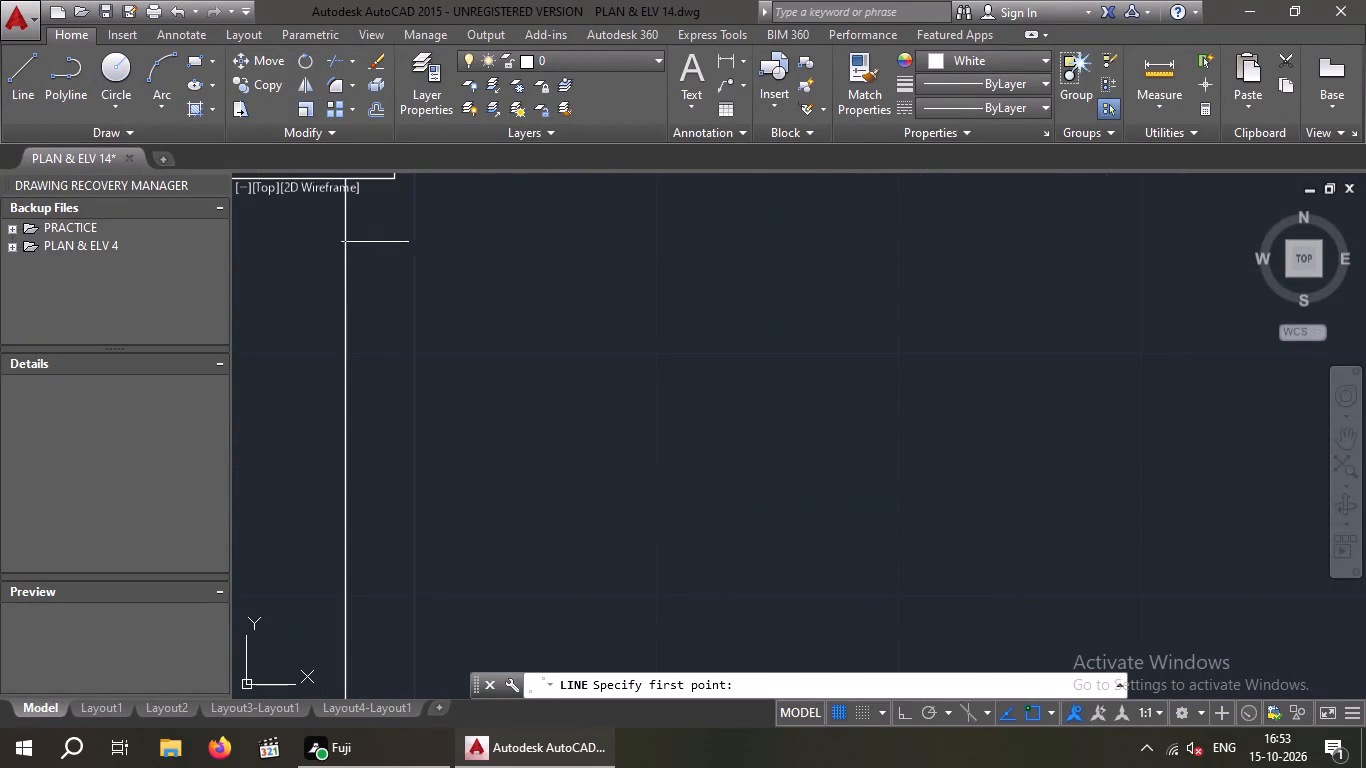
scroll(384, 303, "down", 1)
middle_click_drag(384, 311, 356, 469)
left_click_drag(333, 381, 347, 390)
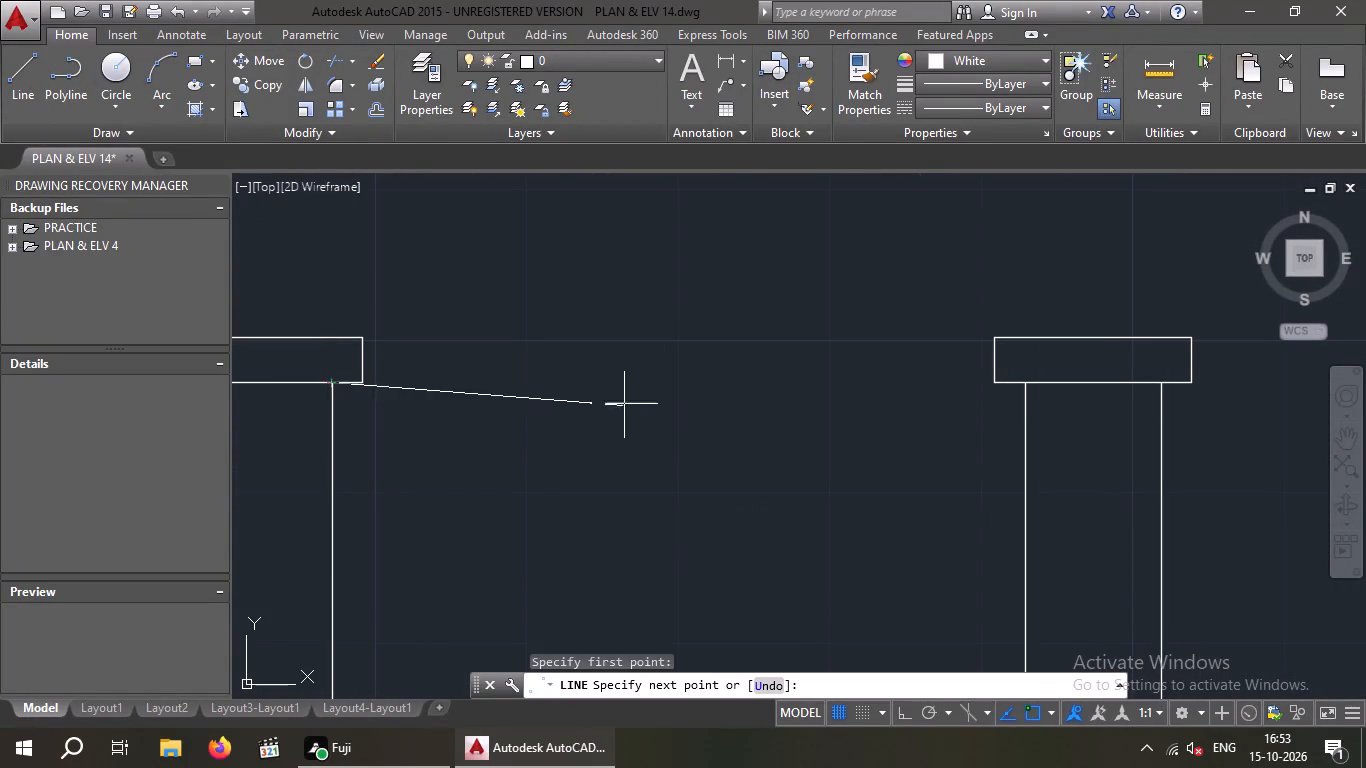
scroll(628, 397, "down", 3)
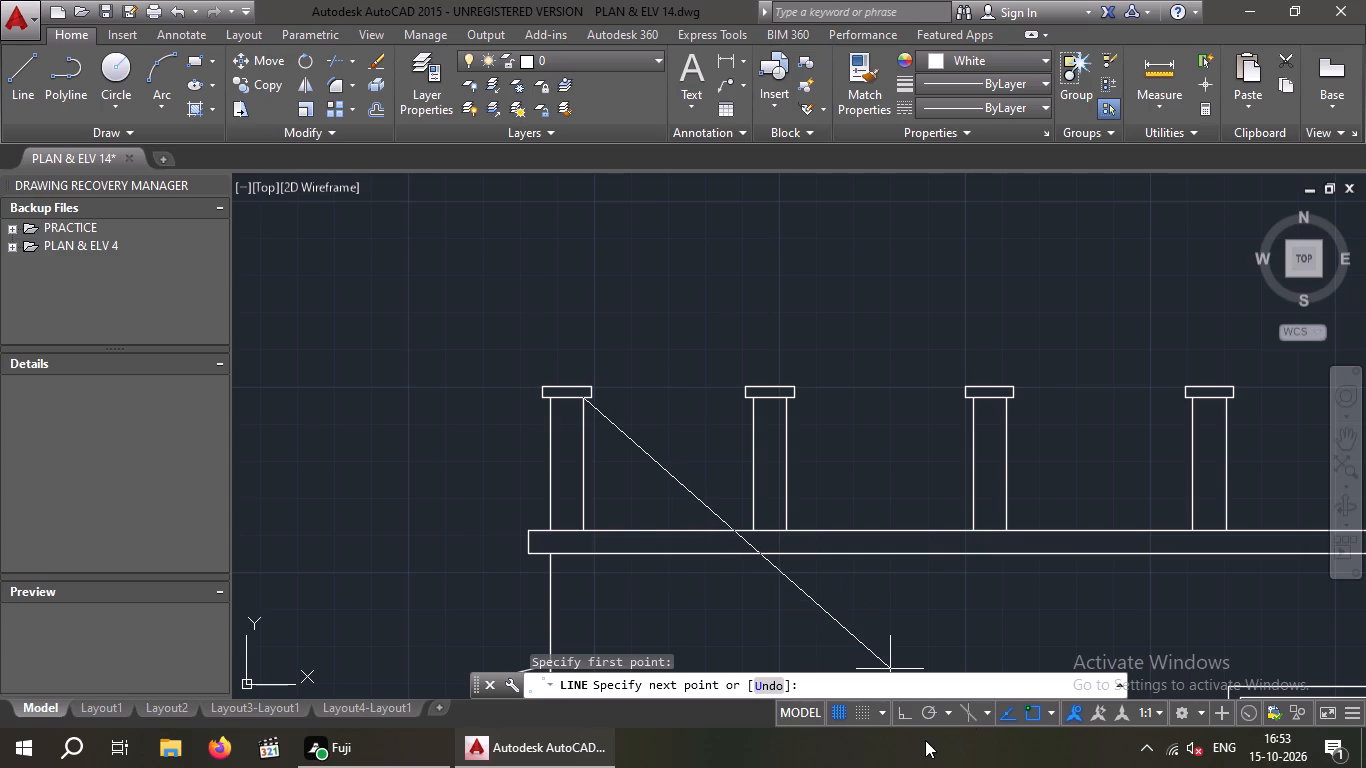
left_click(906, 715)
scroll(933, 513, "down", 2)
middle_click_drag(949, 506, 292, 392)
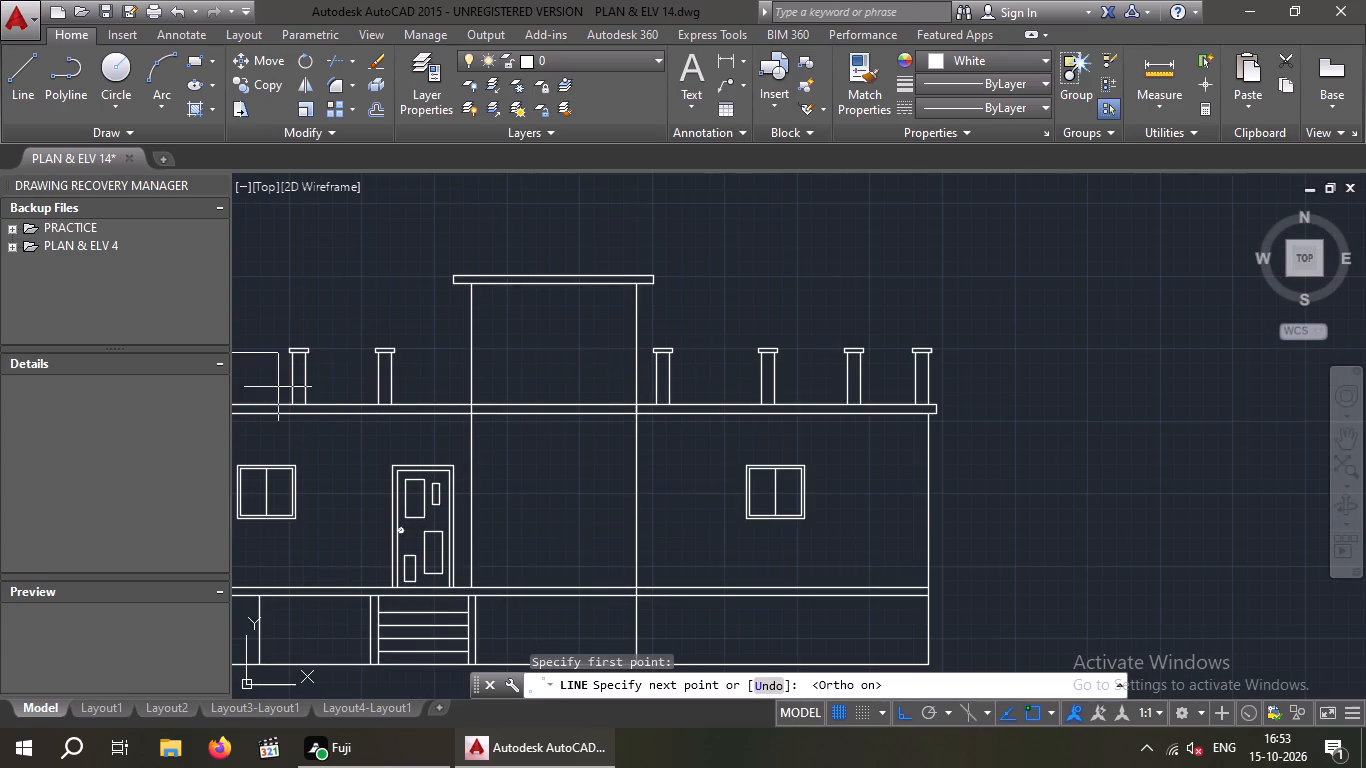
scroll(935, 376, "up", 2)
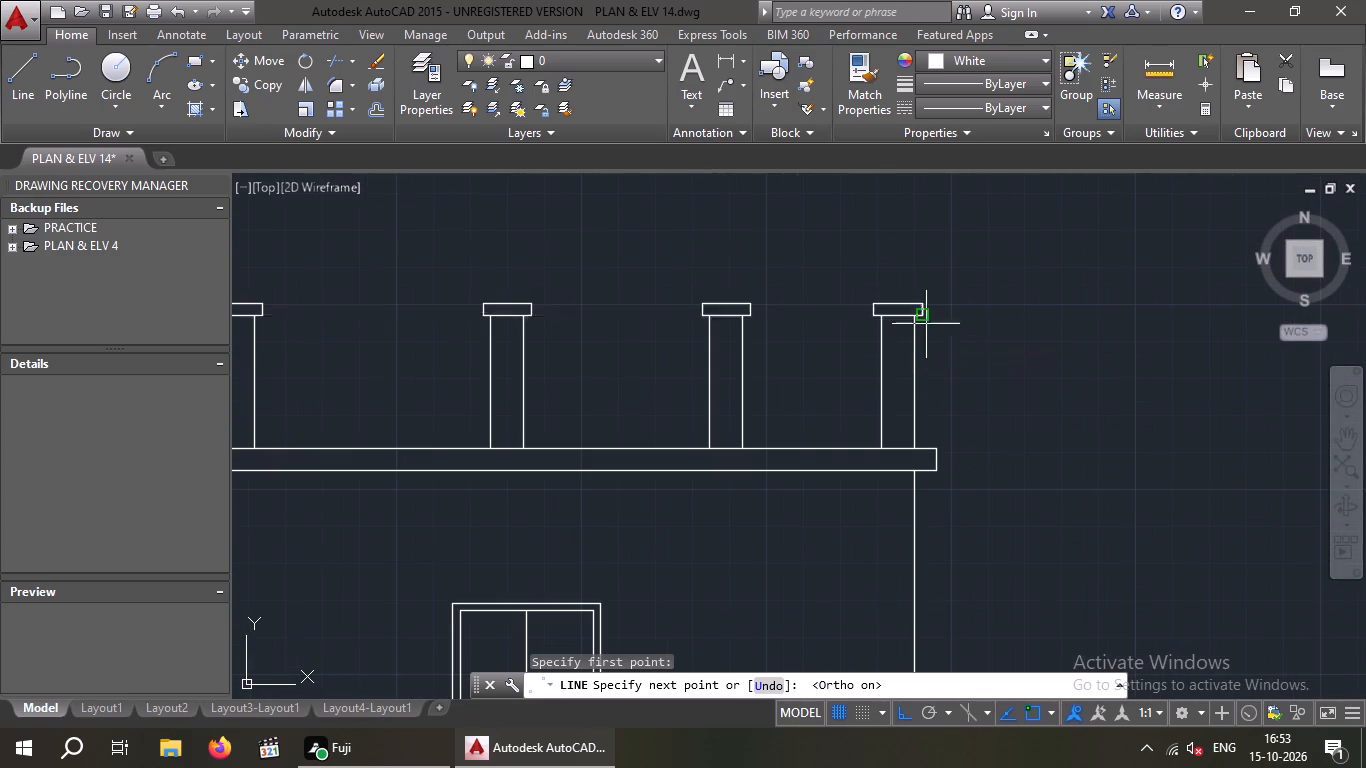
scroll(919, 325, "up", 3)
scroll(809, 305, "up", 2)
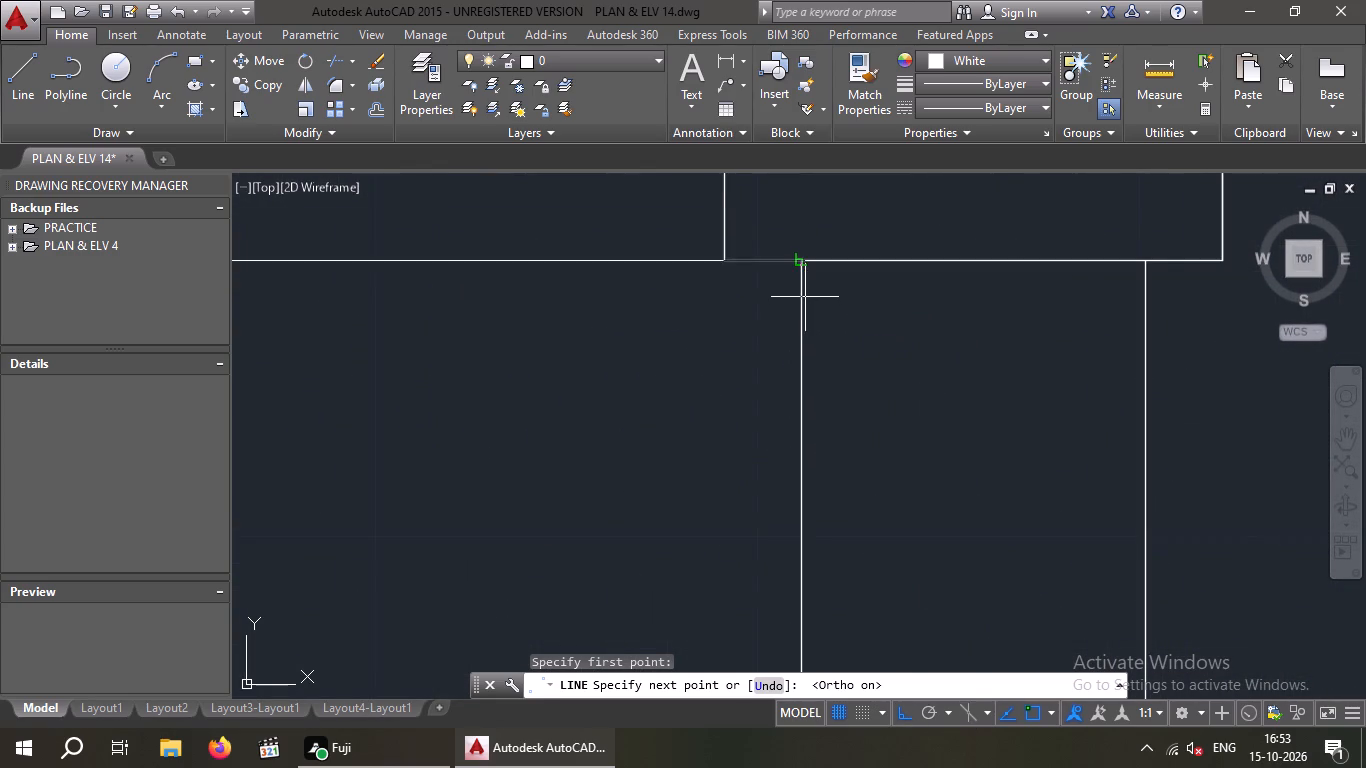
left_click(801, 257)
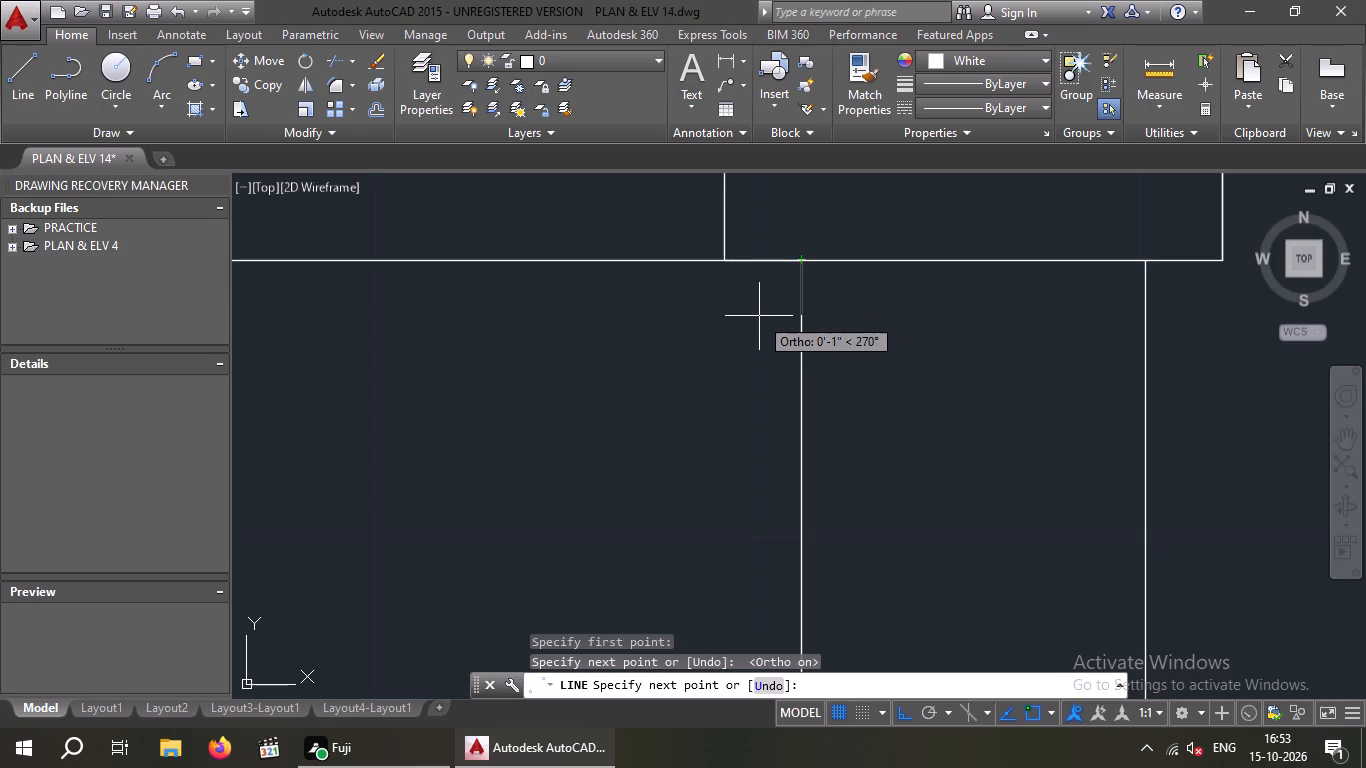
key("Escape")
key("Escape")
Offset the new horizontal line under the post caps 2" downward.
scroll(768, 318, "down", 4)
middle_click_drag(718, 359, 794, 344)
scroll(793, 359, "down", 2)
right_click(782, 382)
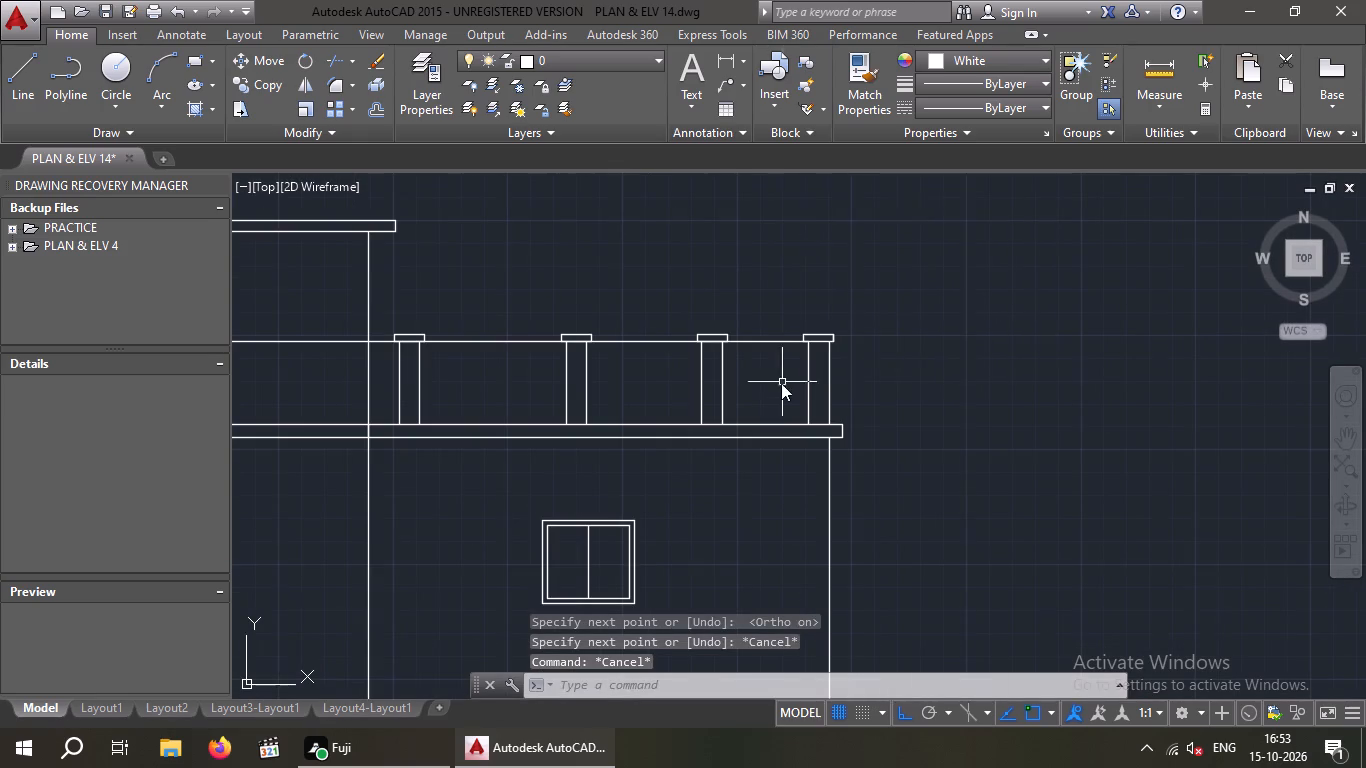
middle_click_drag(781, 383, 861, 365)
key("Escape")
key("Escape")
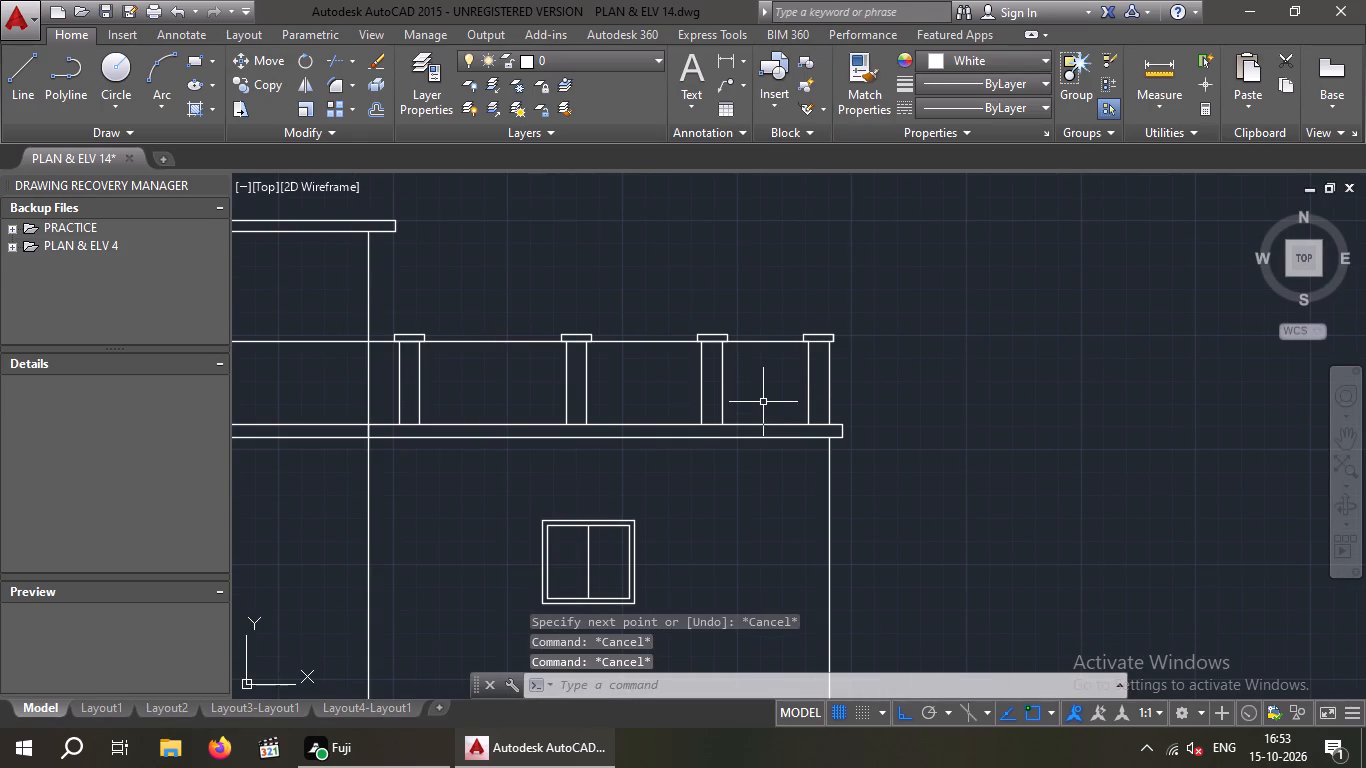
key("o")
key("Return")
type("2\"")
key("Return")
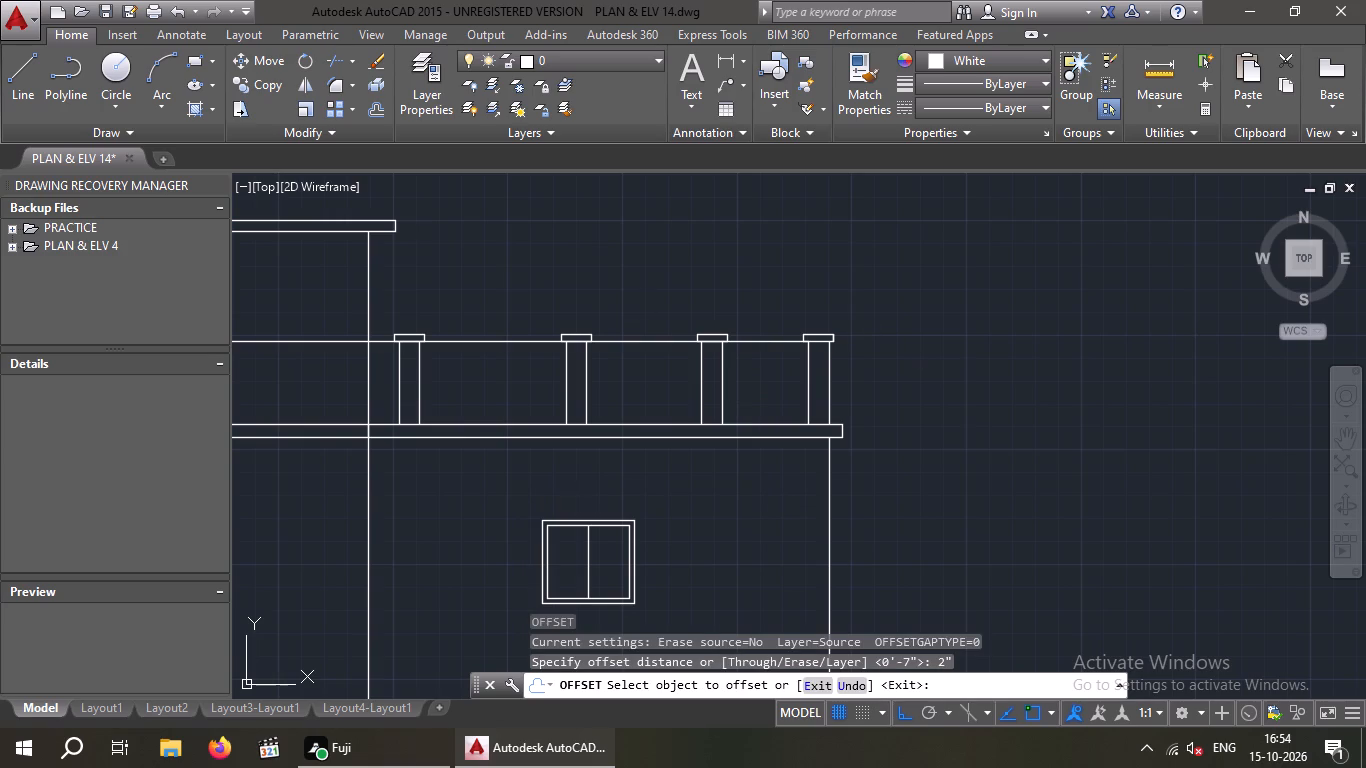
scroll(645, 320, "down", 1)
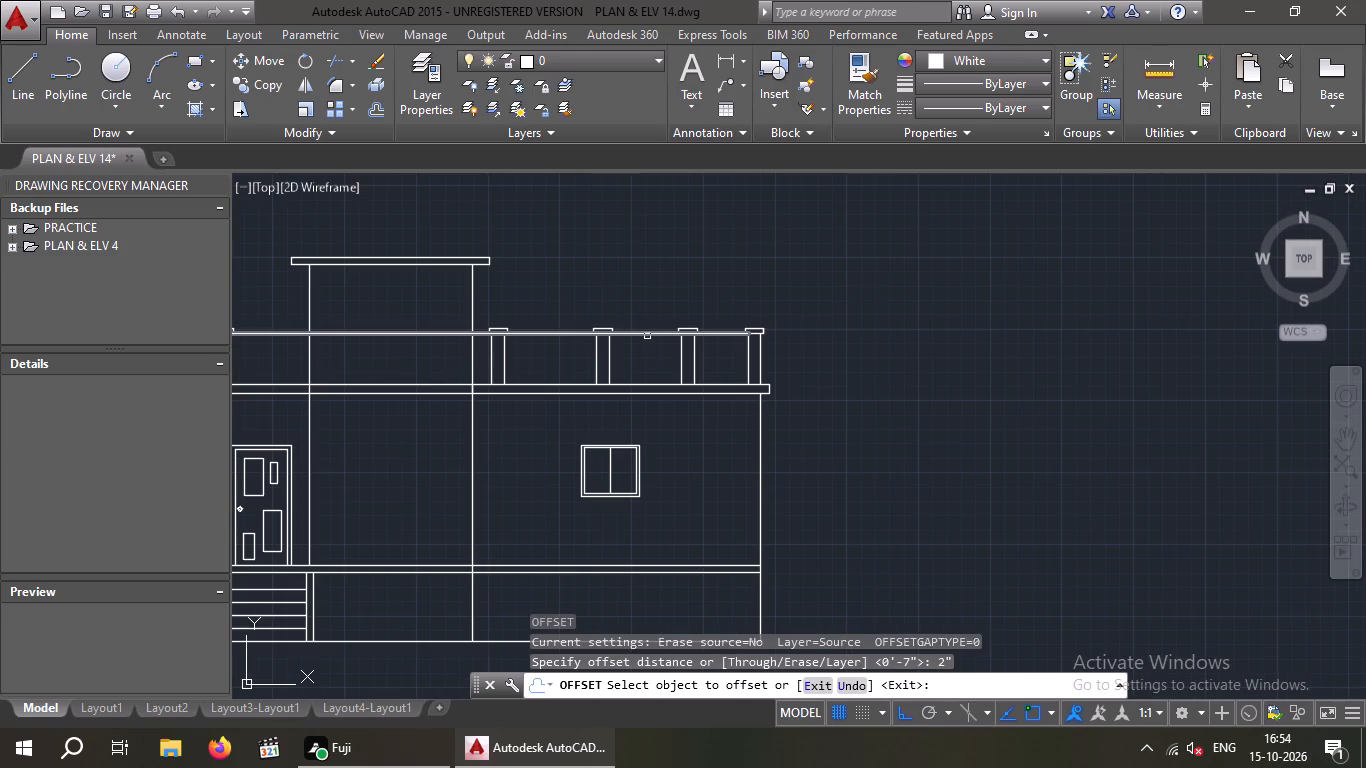
left_click(648, 335)
left_click(648, 345)
key("Escape")
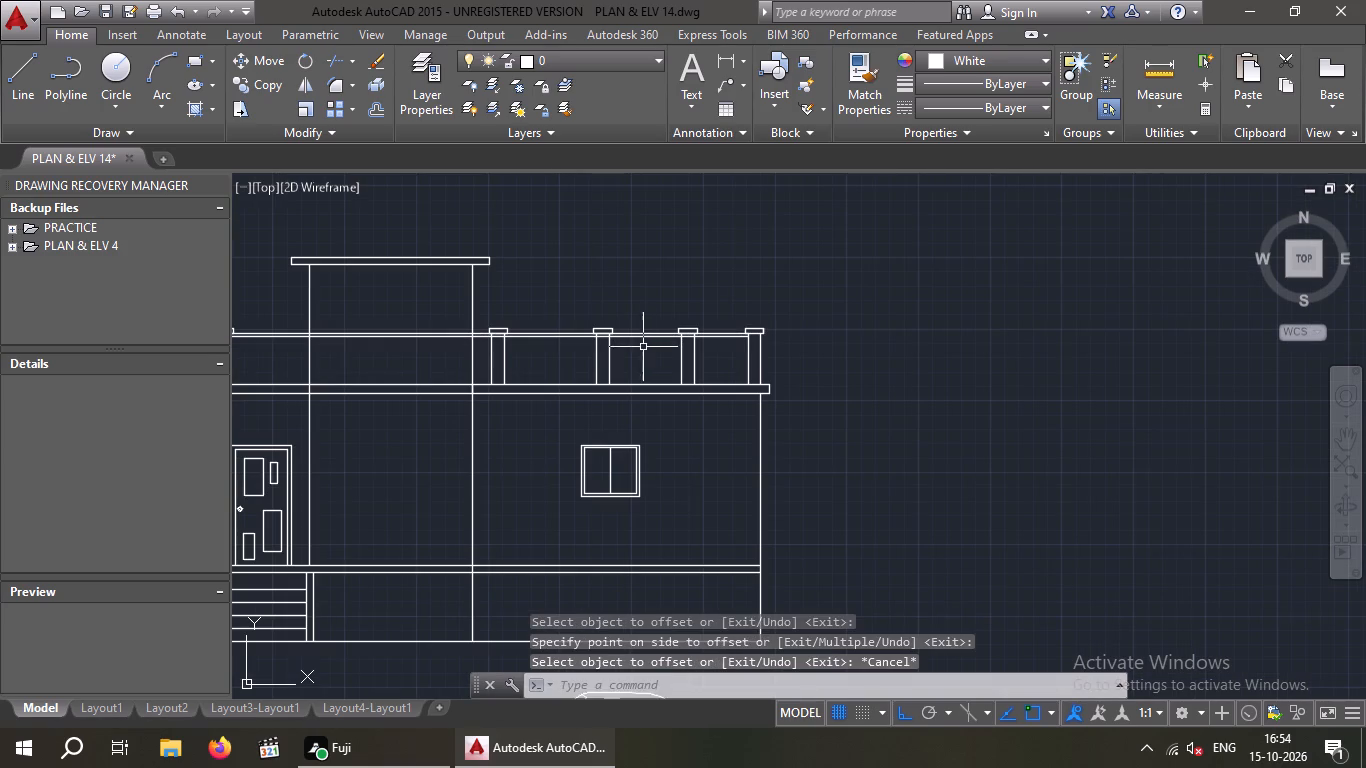
Erase the original horizontal line at the underside of the caps, keeping its offset copy.
scroll(642, 346, "up", 6)
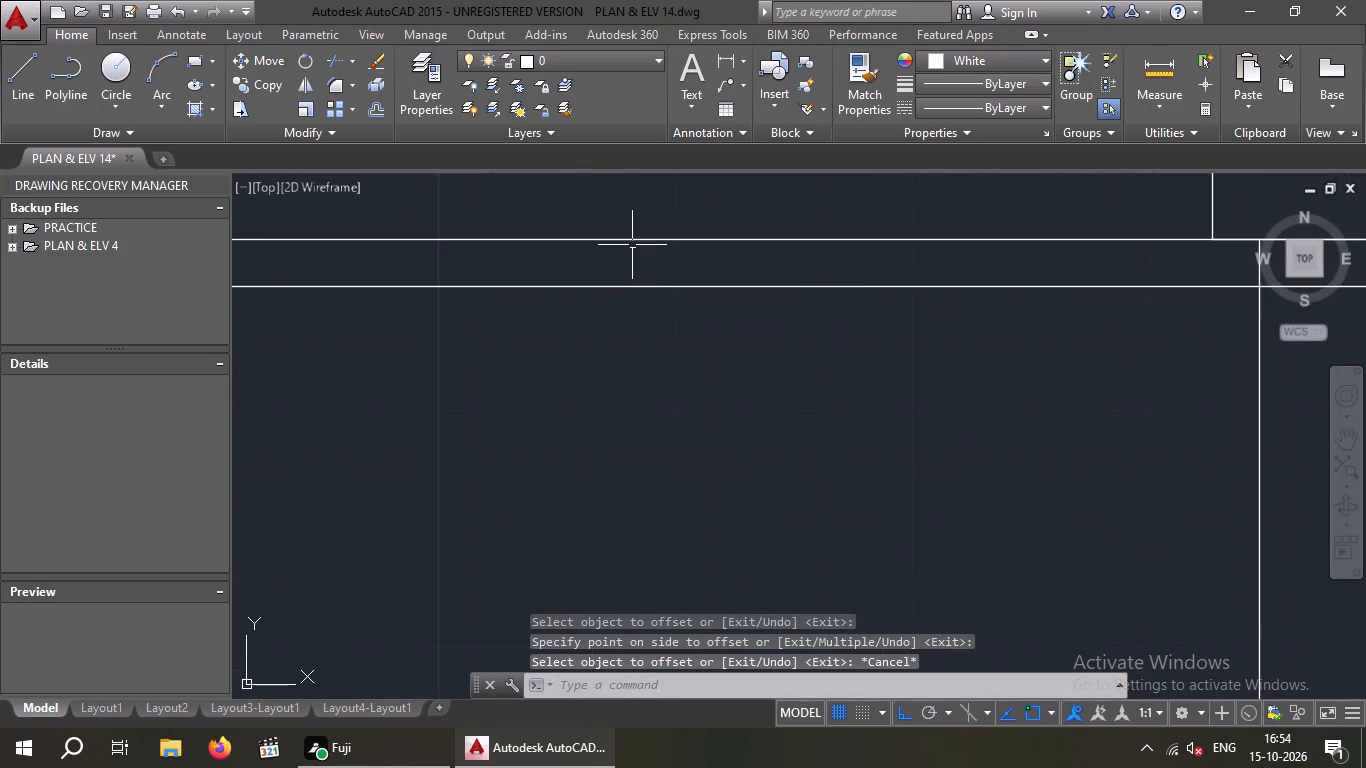
left_click(632, 238)
key("Delete")
Offset the remaining horizontal rail line 3" downward to form the top rail between the parapet posts.
scroll(632, 238, "down", 4)
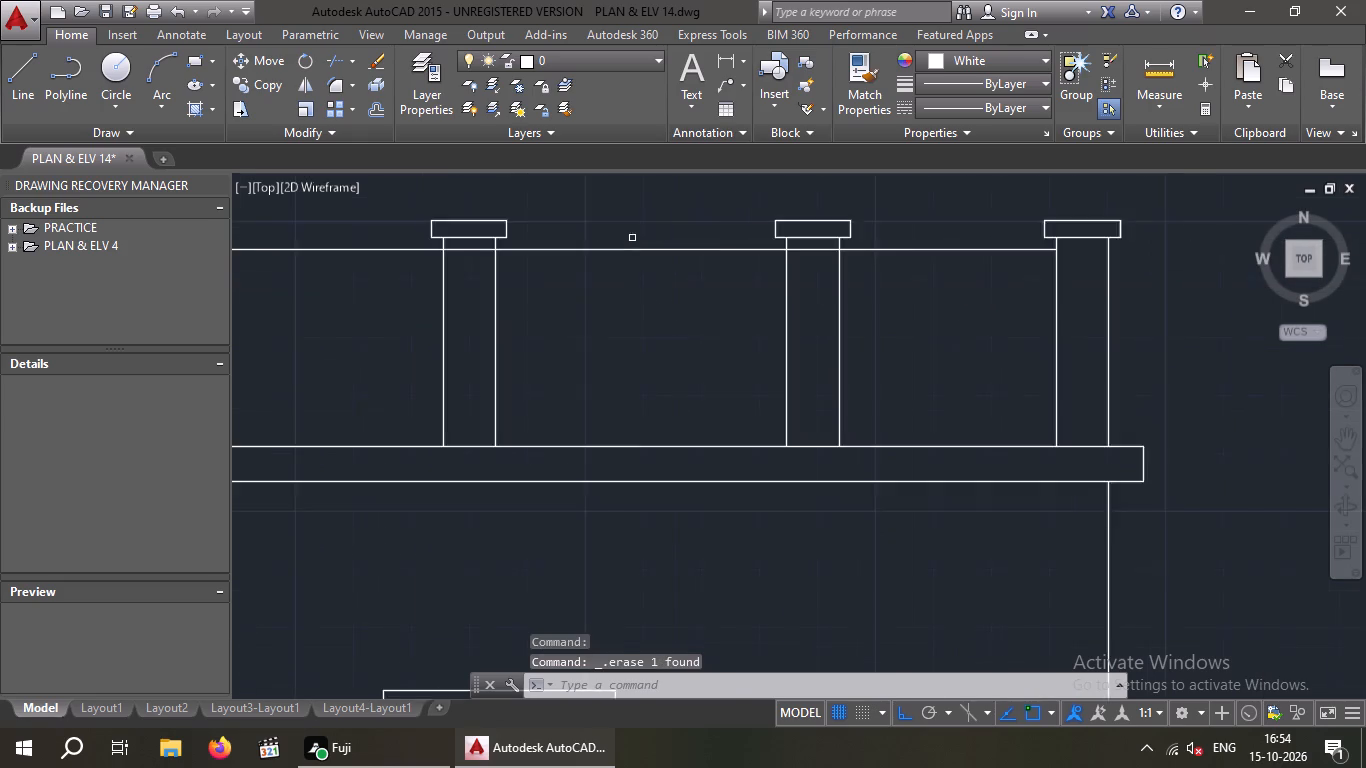
scroll(633, 269, "down", 1)
middle_click_drag(633, 274, 718, 341)
middle_click_drag(757, 327, 859, 328)
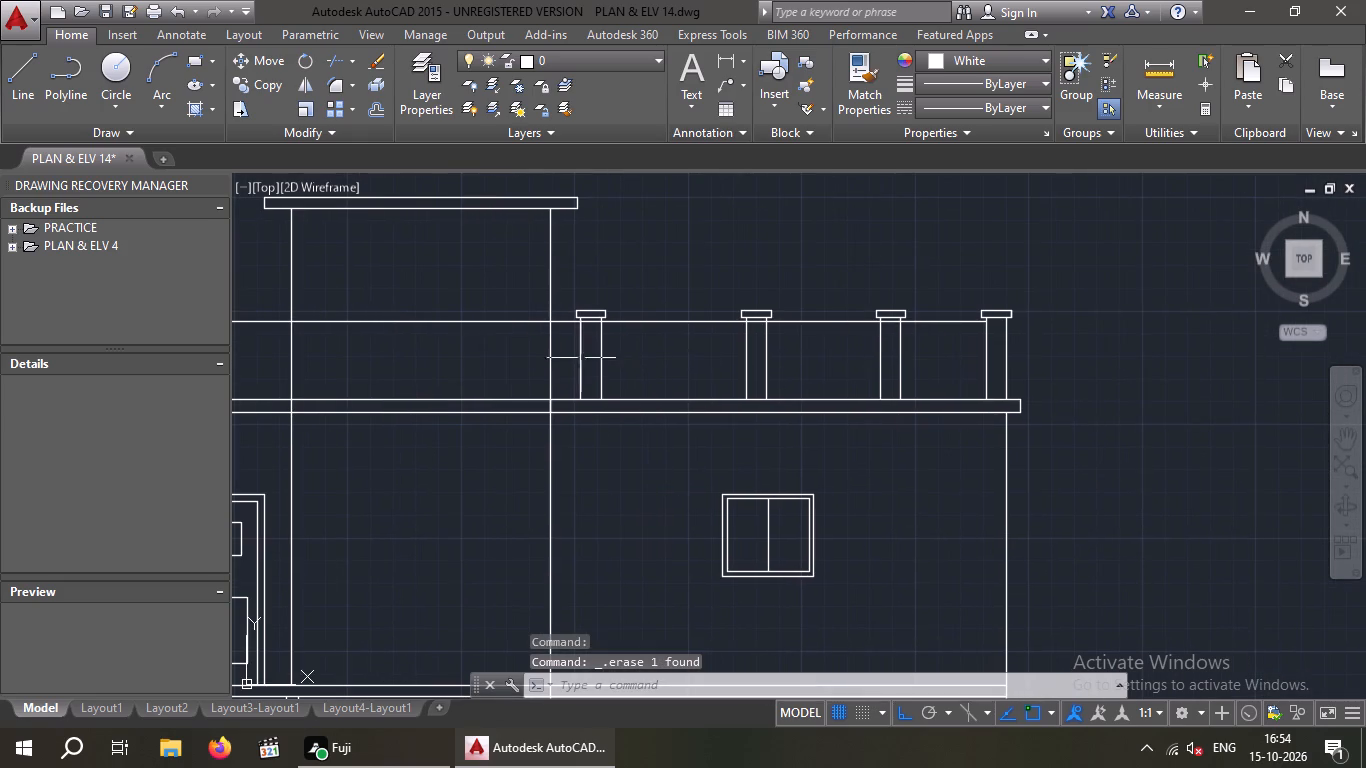
scroll(471, 336, "down", 1)
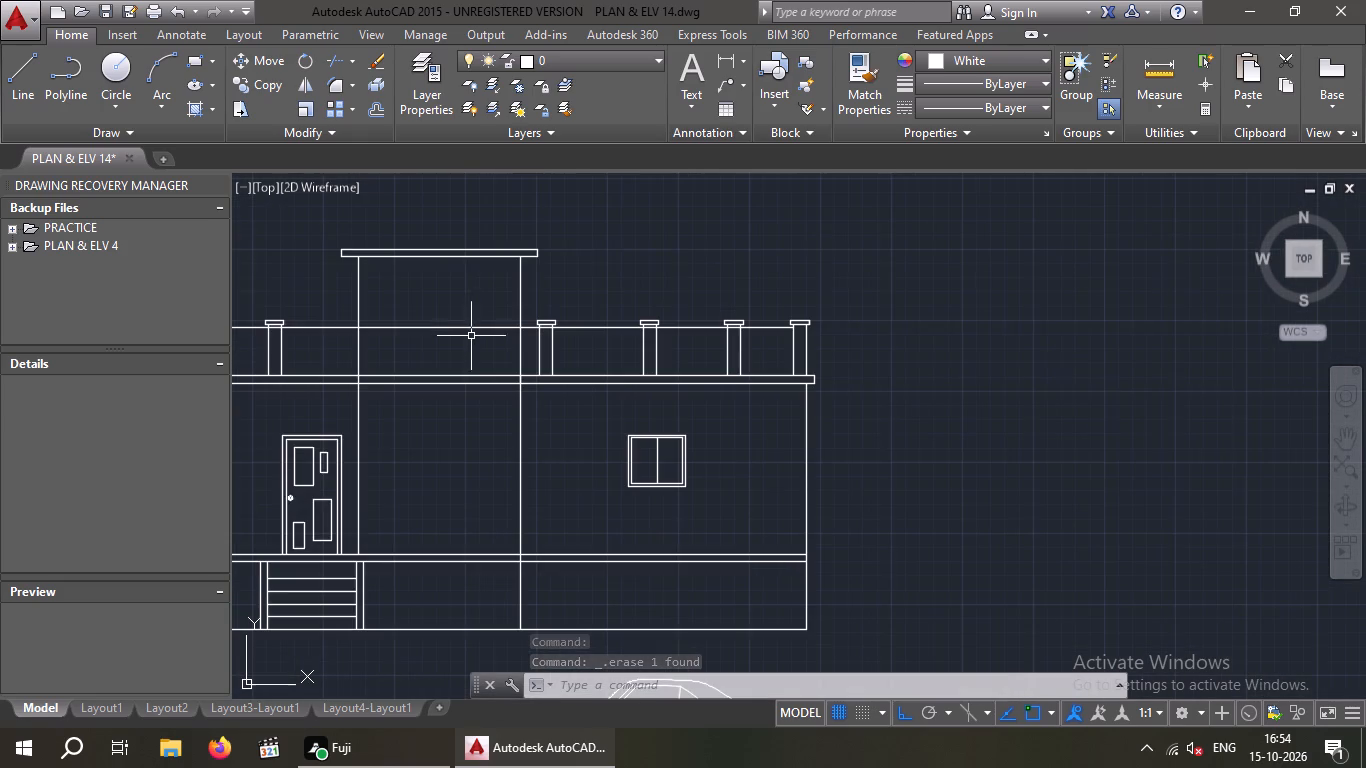
scroll(560, 339, "up", 1)
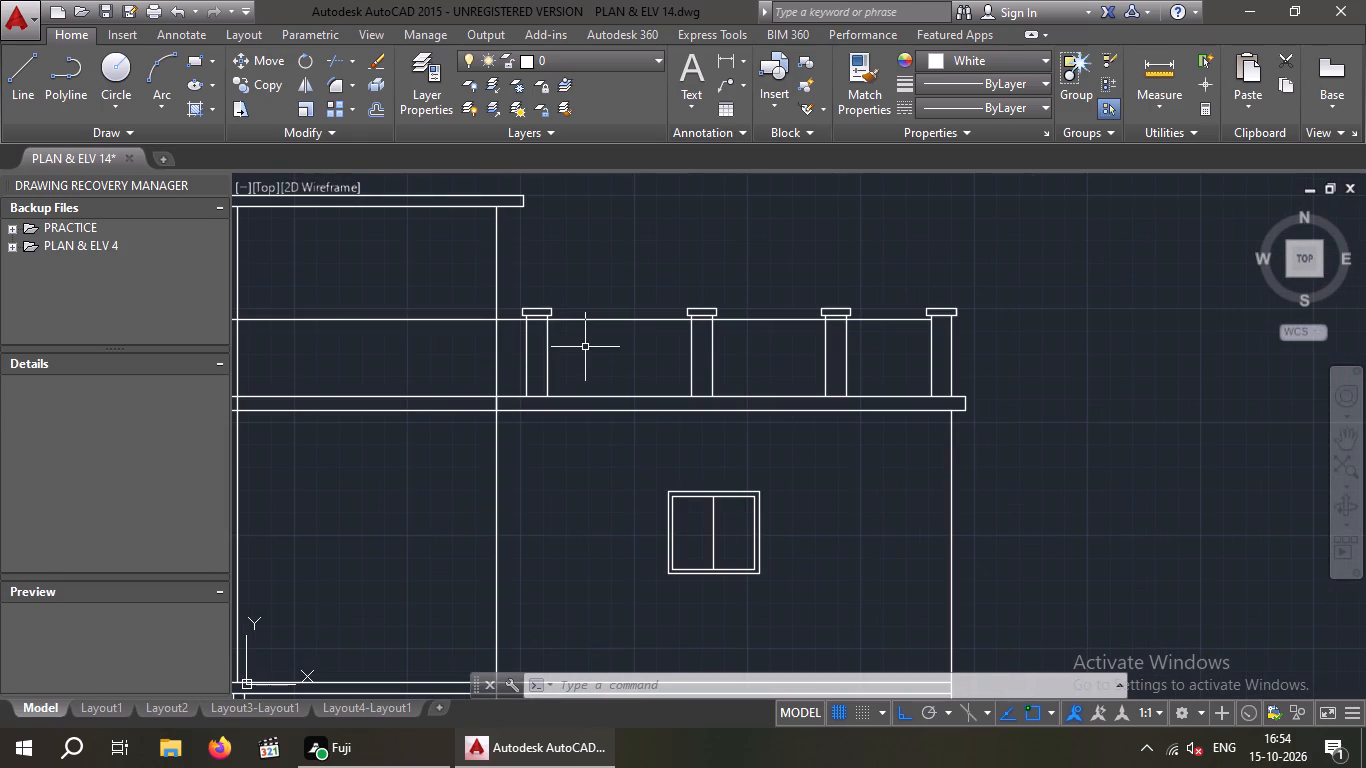
key("Escape")
key("Escape")
key("o")
key("Return")
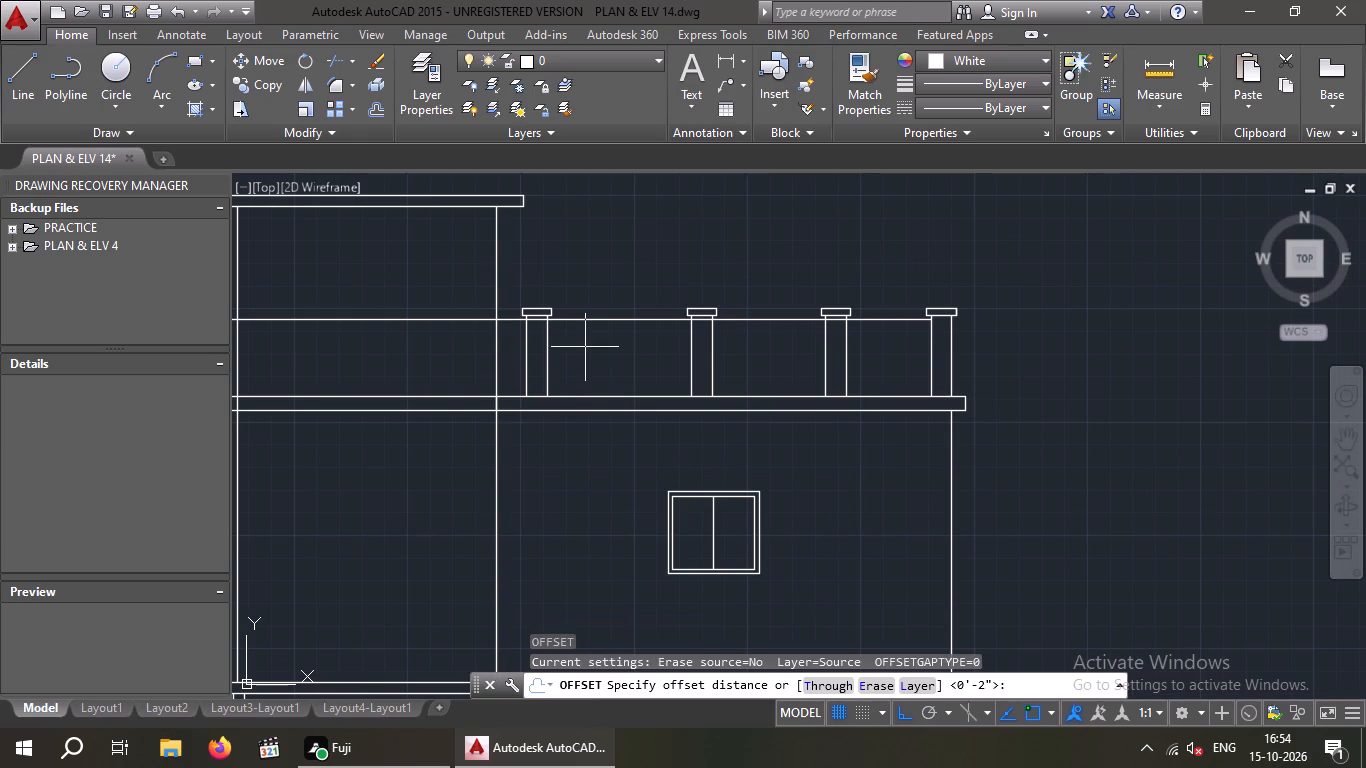
type("3\"")
key("Return")
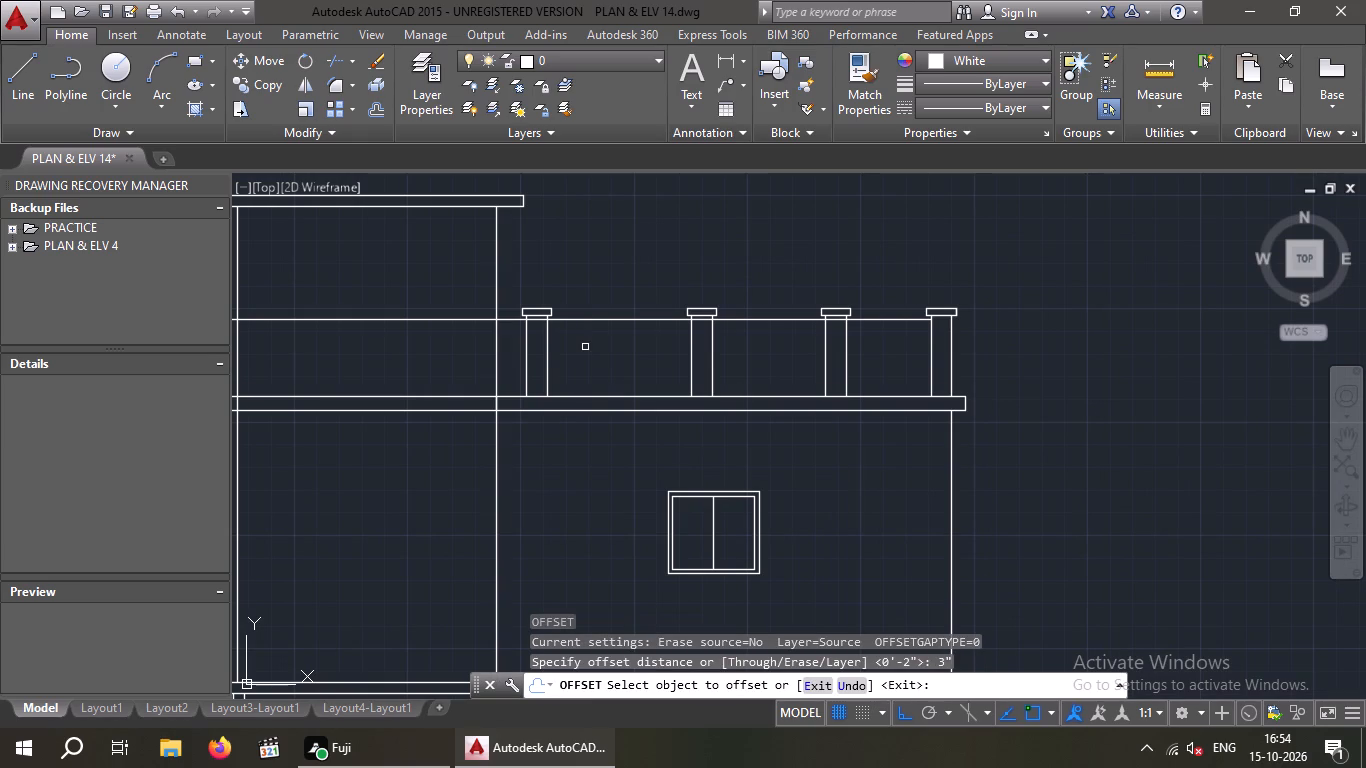
left_click_drag(613, 318, 613, 327)
left_click(613, 347)
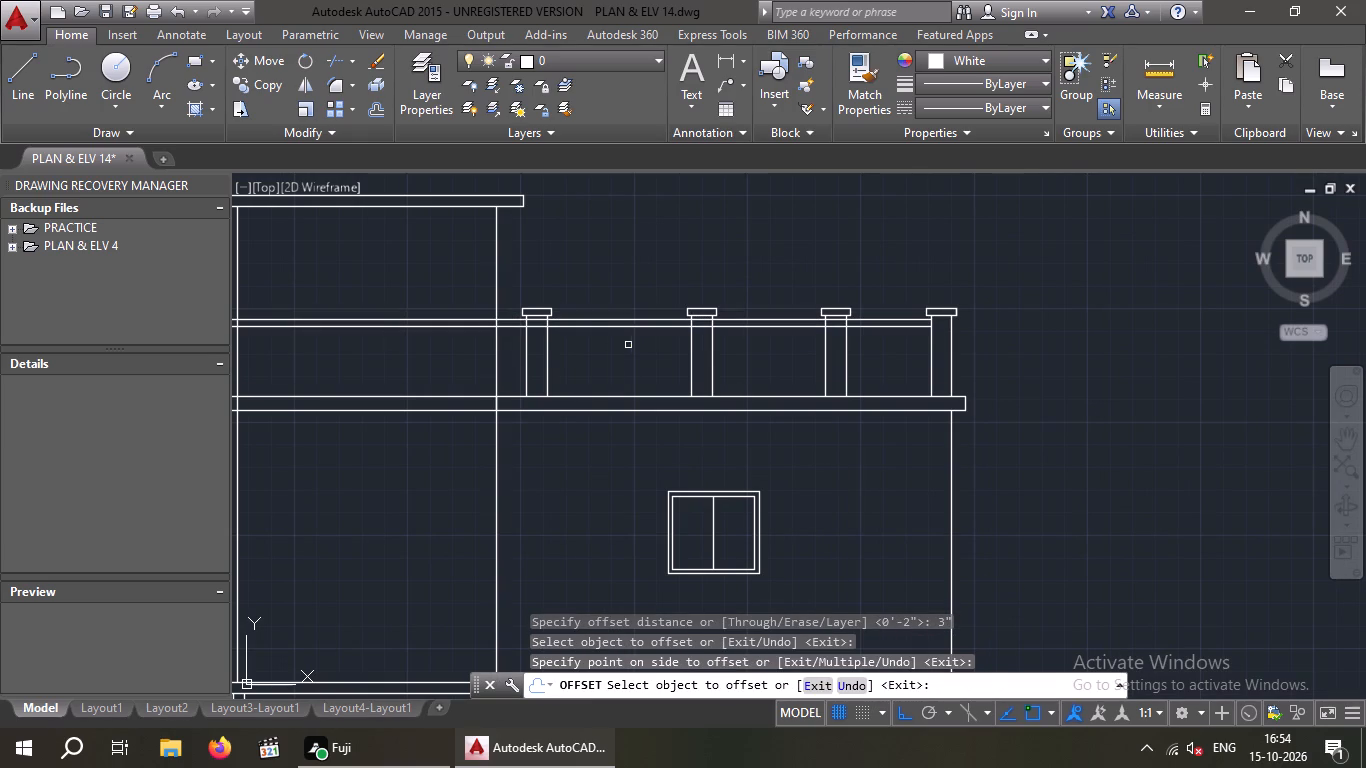
key("Escape")
key("Escape")
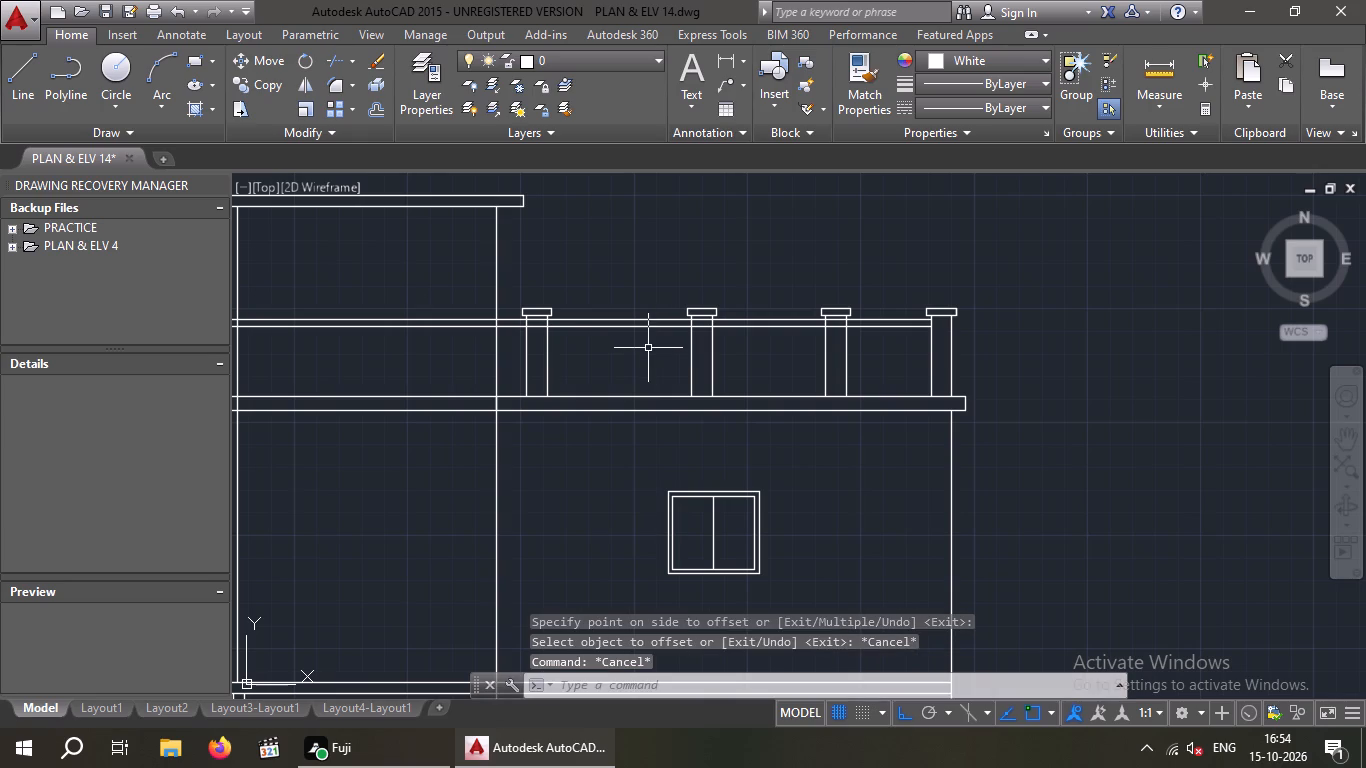
Start another Offset for the parapet railing lines.
key("o")
key("Return")
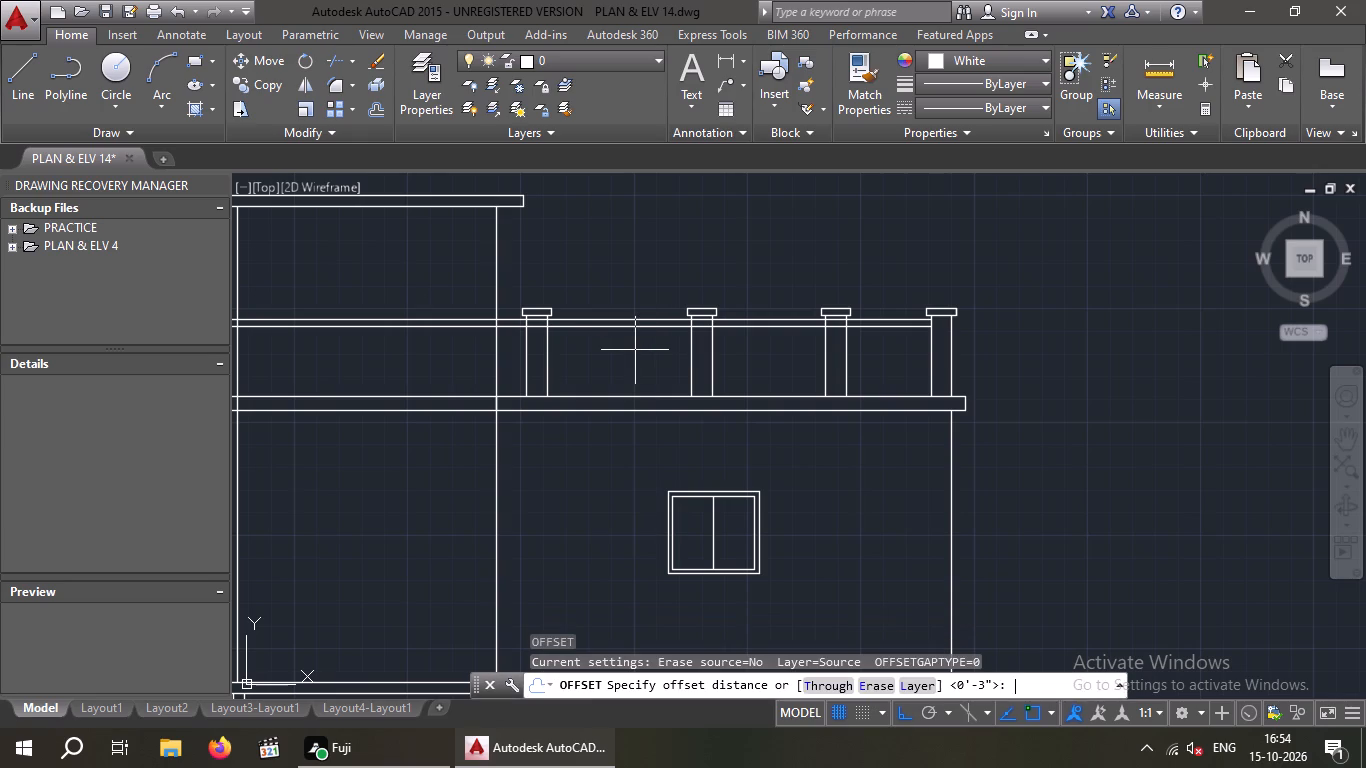
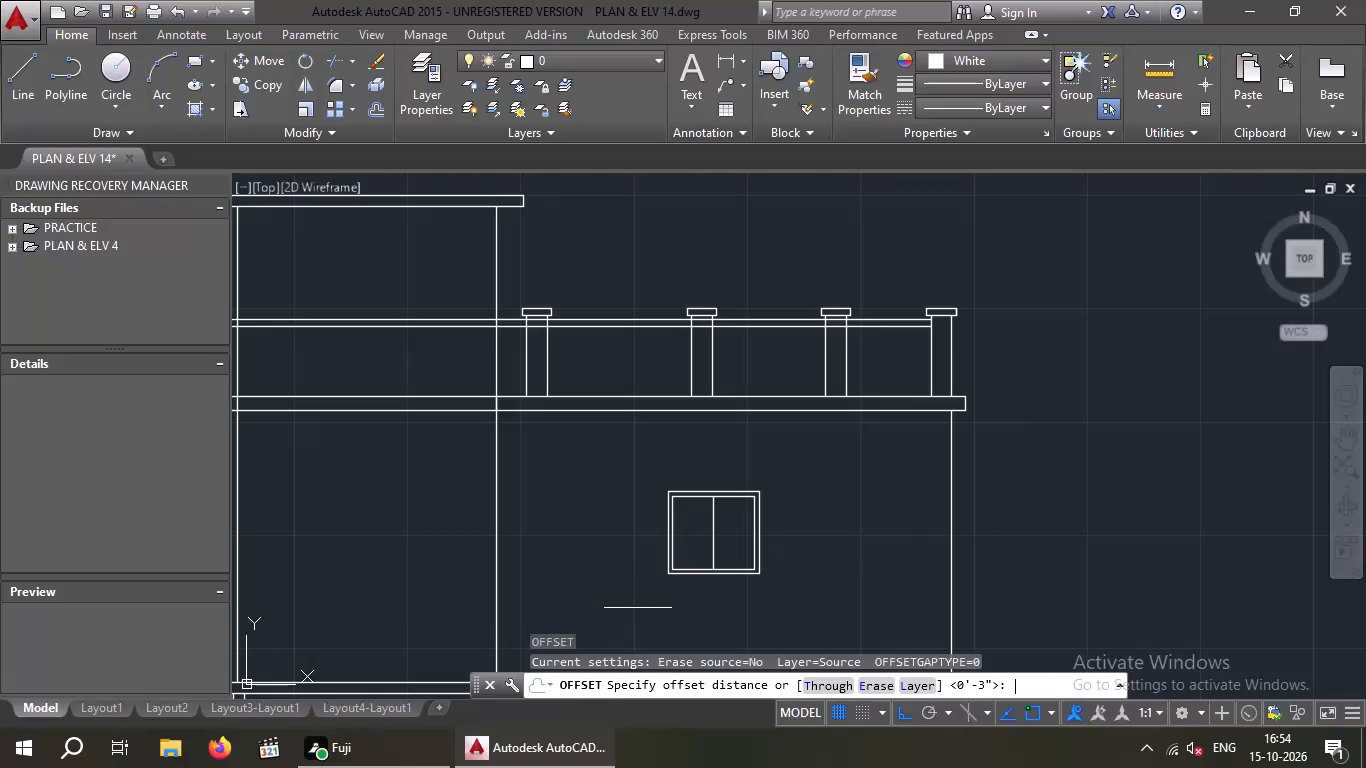
Offset the top rail's lower line 9" downward to set the middle rail's upper edge.
key("shift+quotedbl")
key("Return")
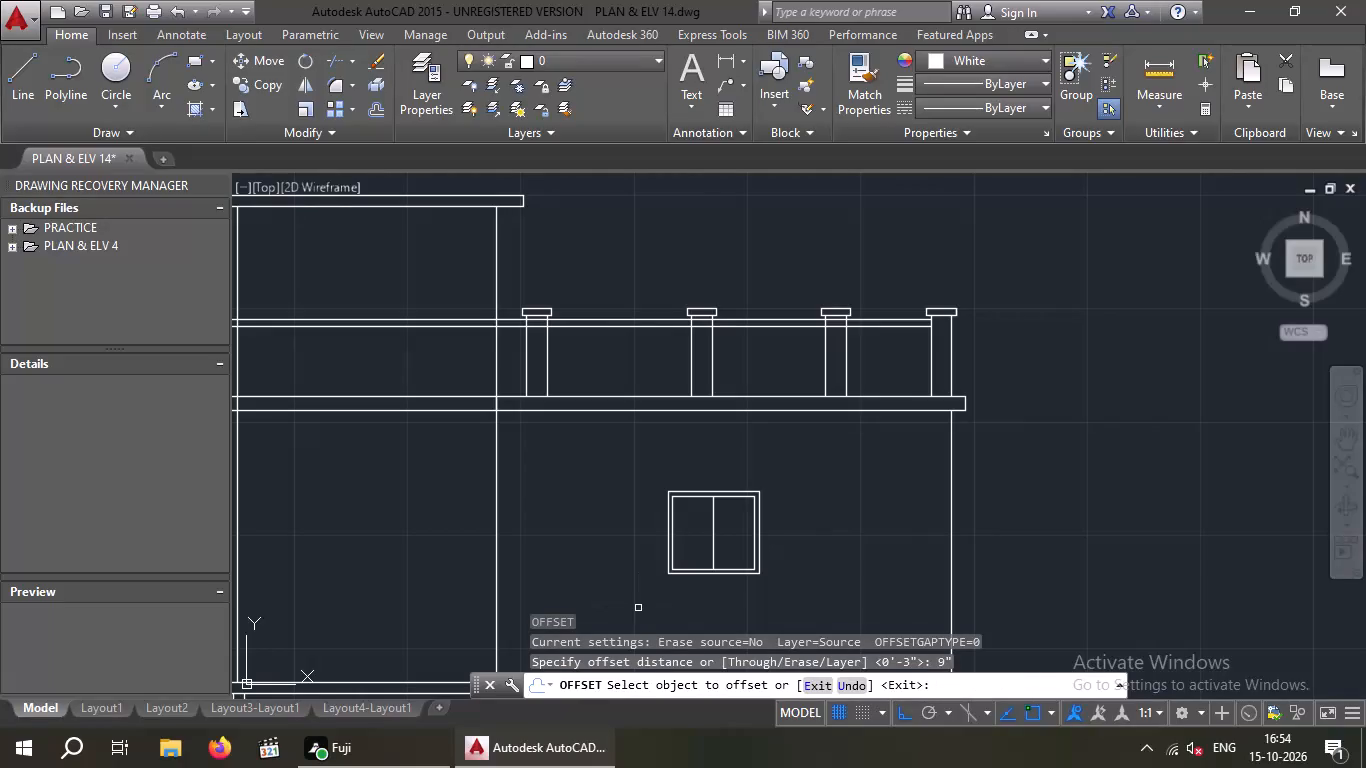
left_click_drag(608, 328, 608, 339)
left_click(609, 350)
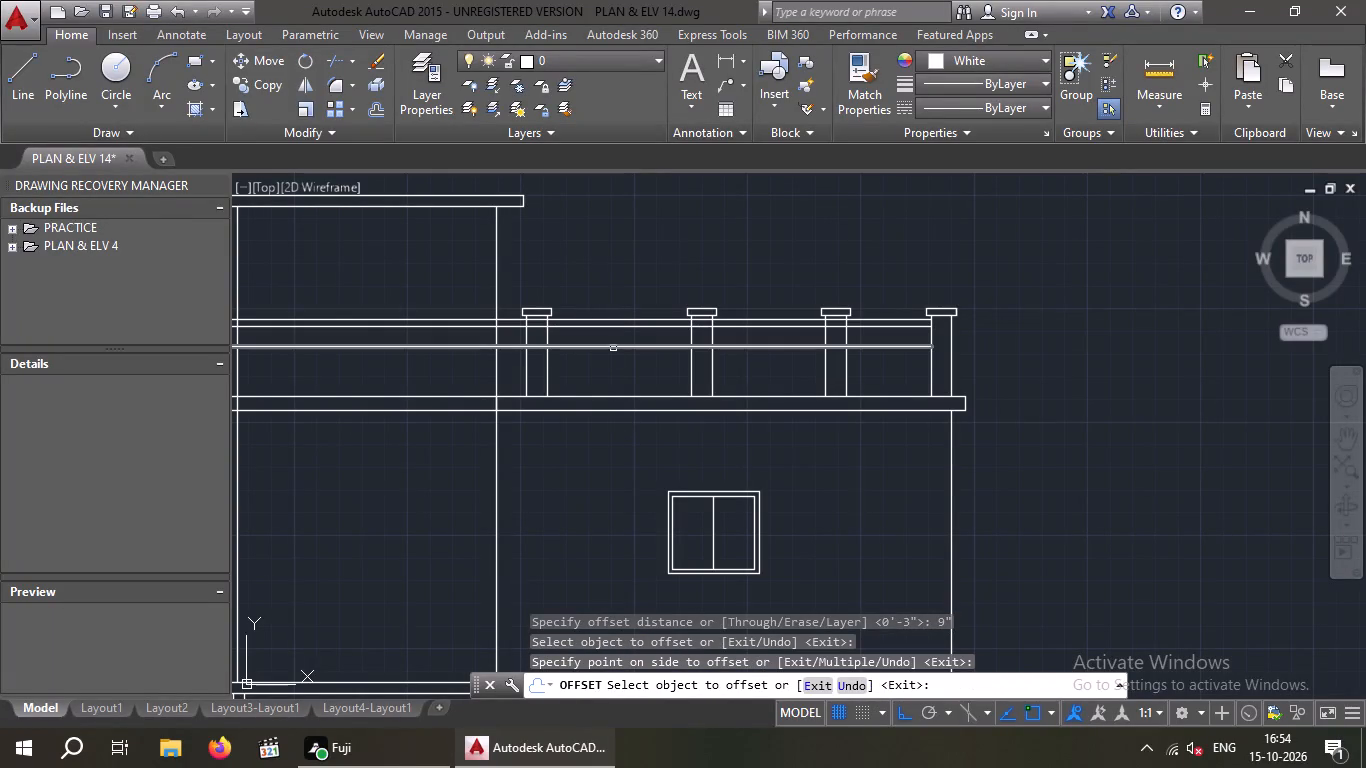
key("Escape")
key("Escape")
key("Escape")
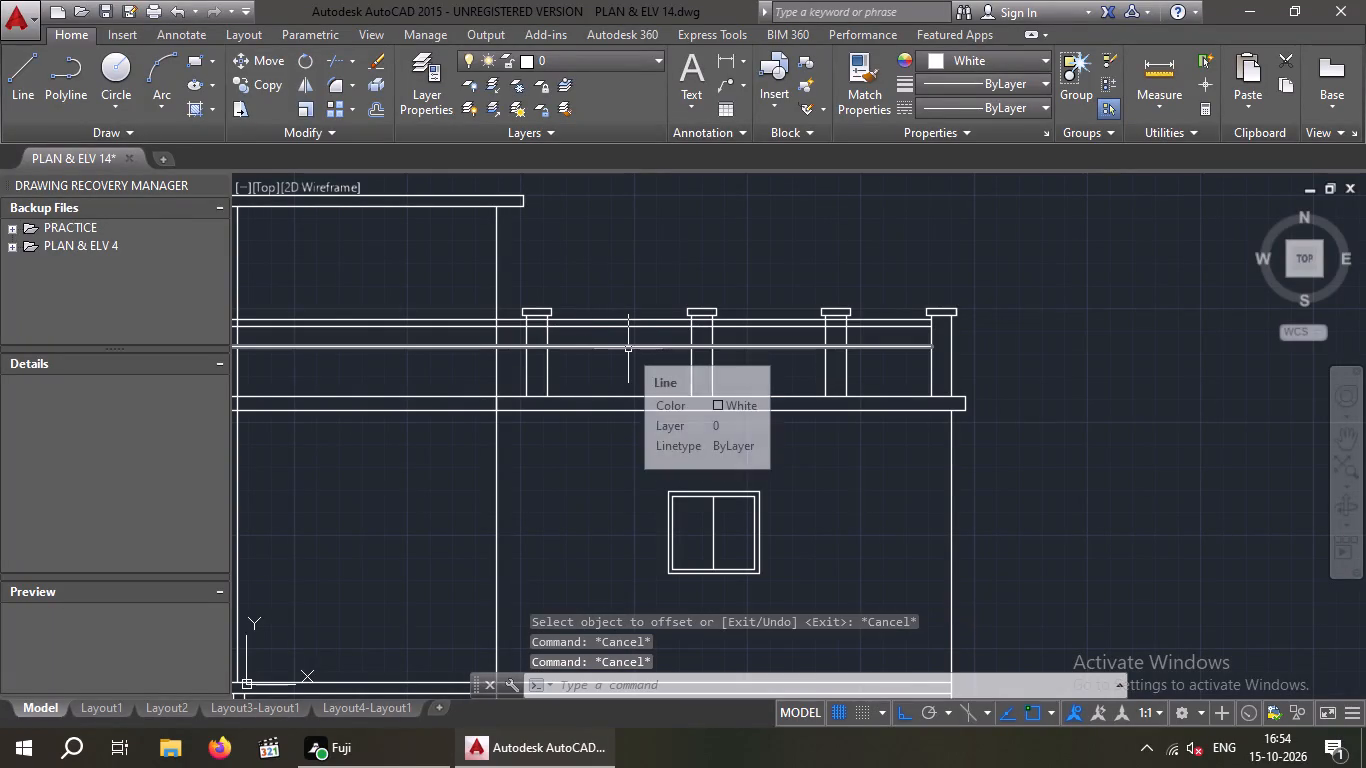
Offset the middle rail's upper line 3" downward to form the middle parapet rail.
key("o")
key("Return")
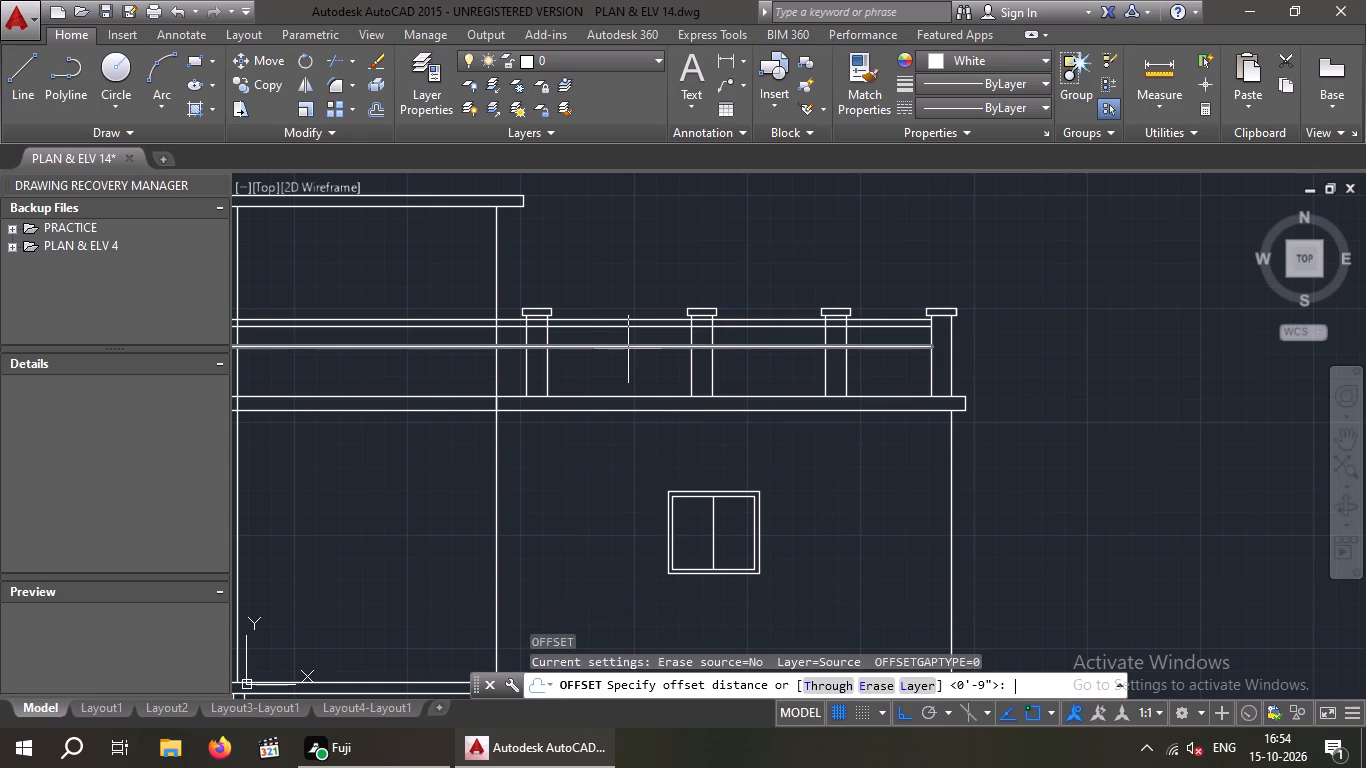
key("3")
key("shift+quotedbl")
key("Return")
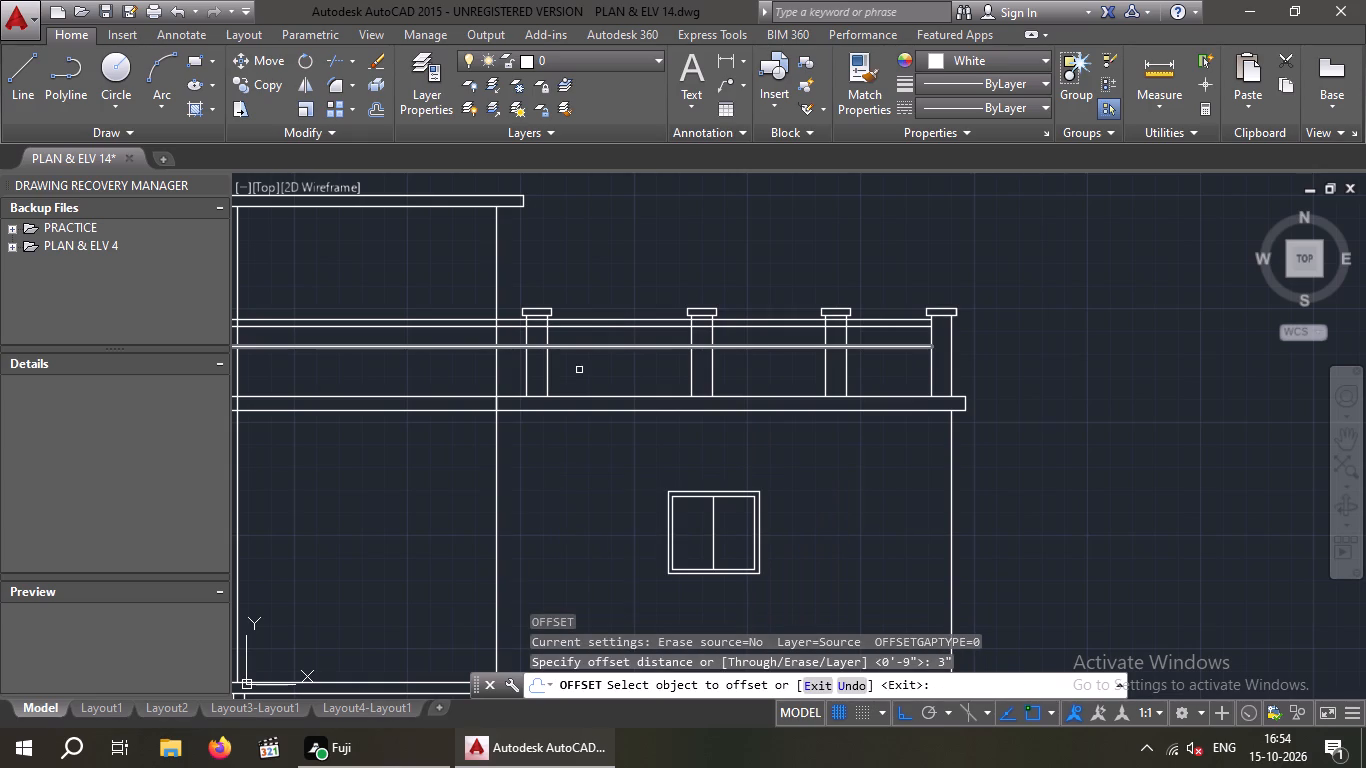
left_click_drag(603, 348, 605, 365)
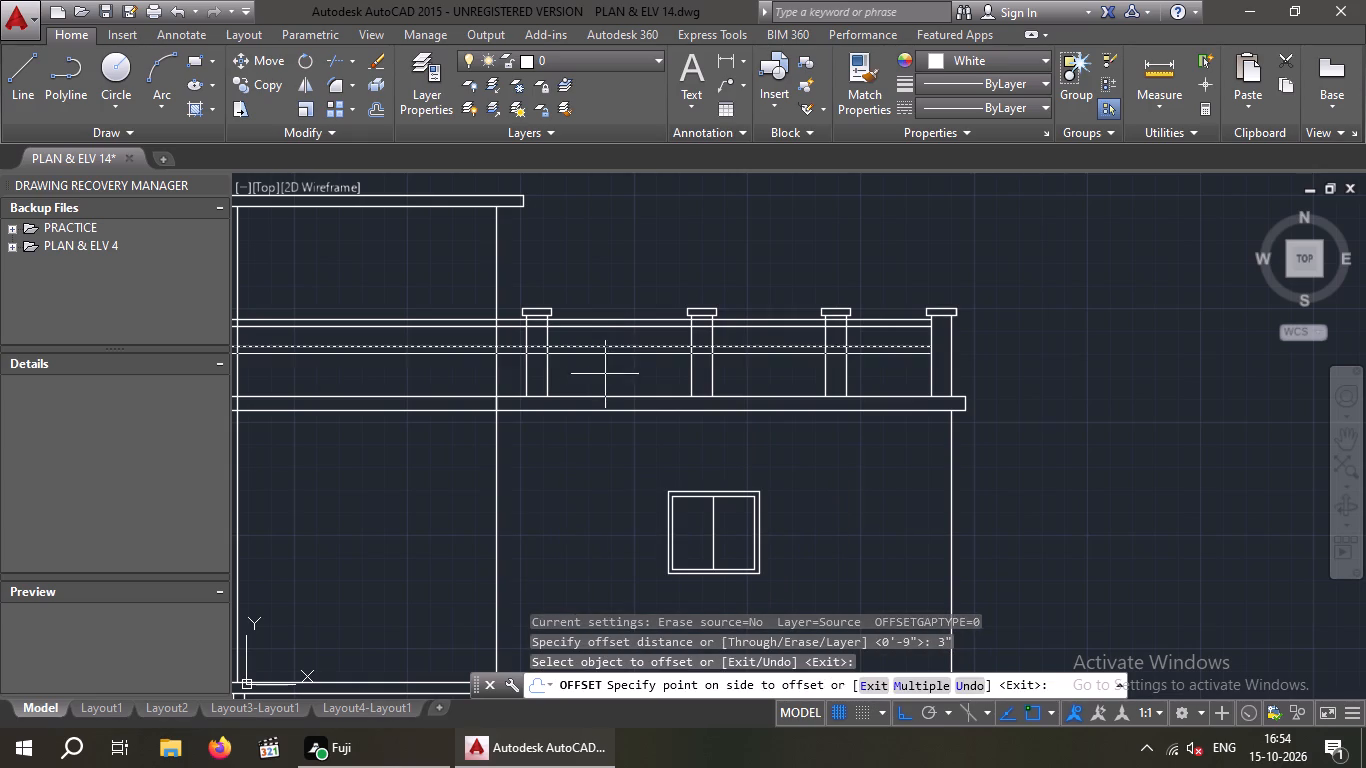
left_click(605, 374)
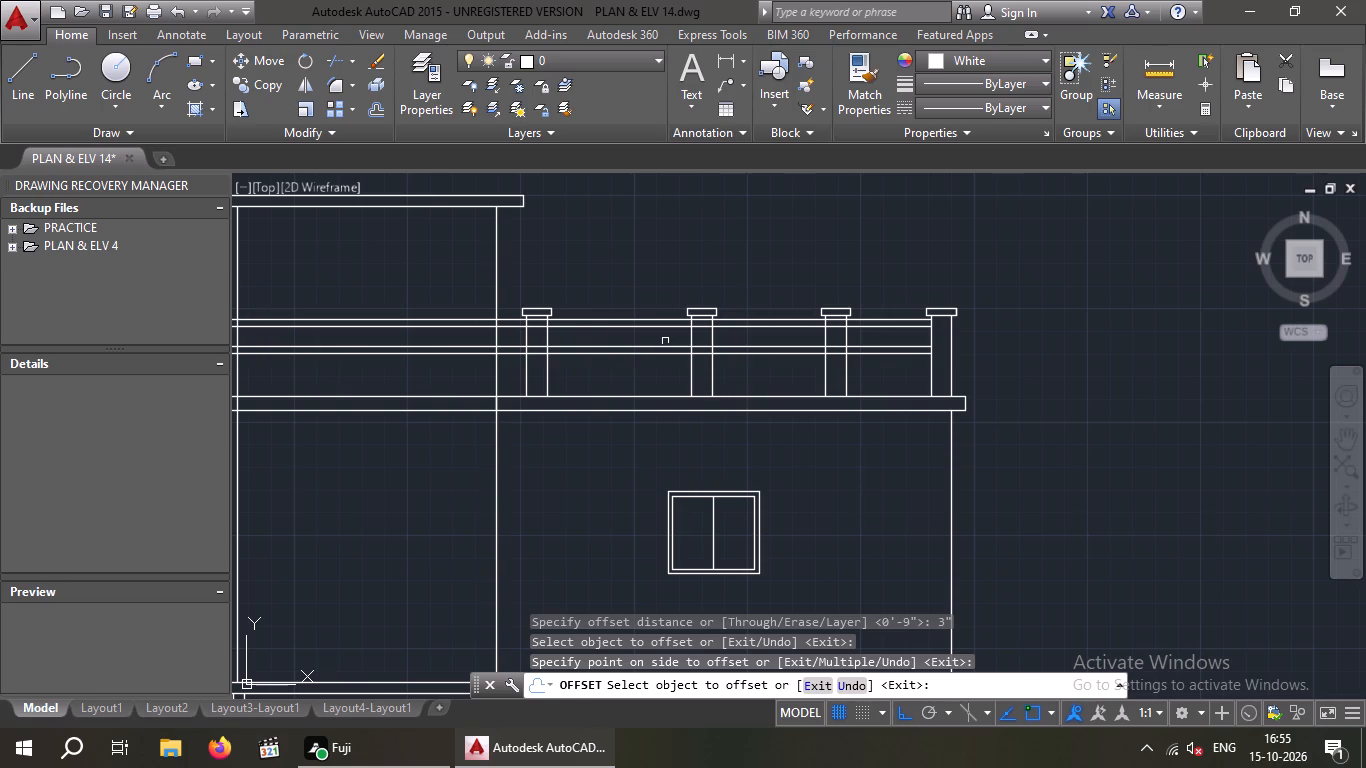
key("Escape")
key("Escape")
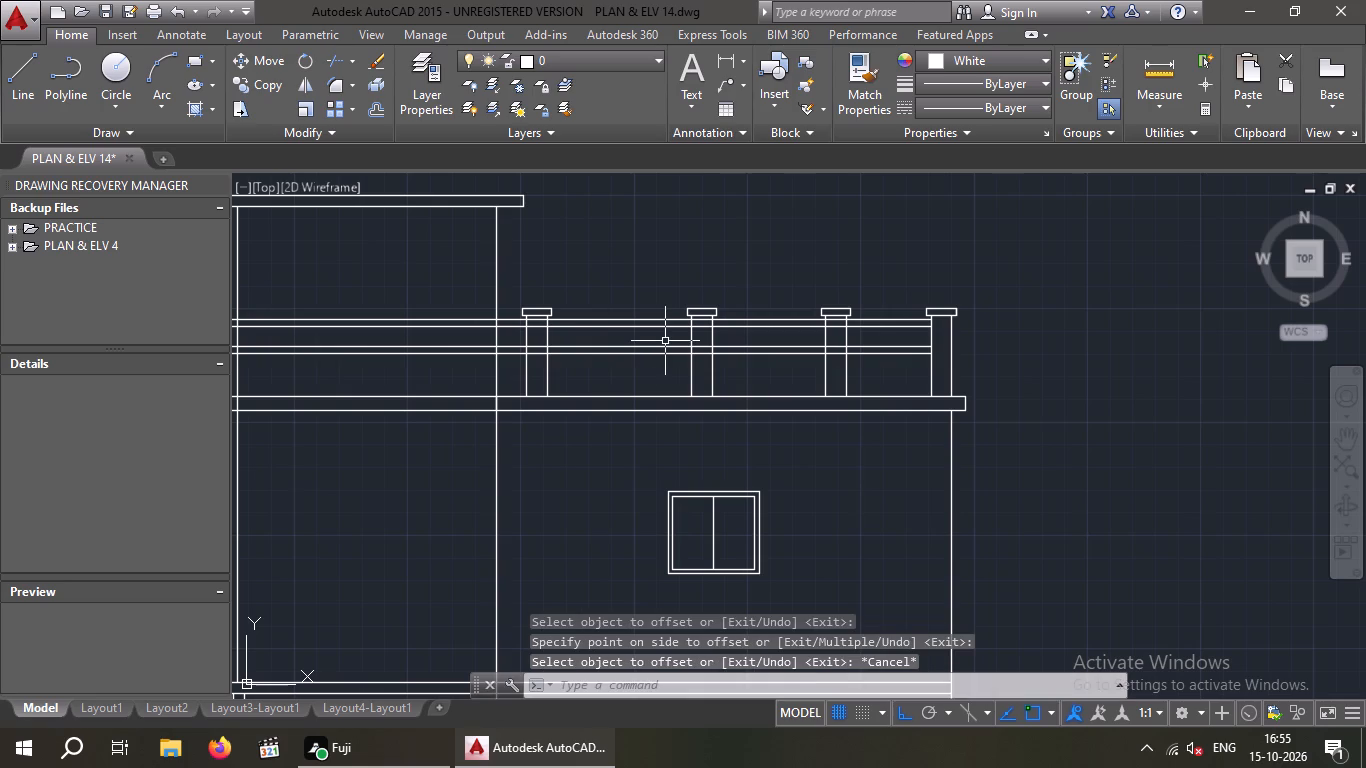
Offset the middle rail's lower line 9" downward to set the bottom rail's upper edge.
key("o")
key("Return")
key("9")
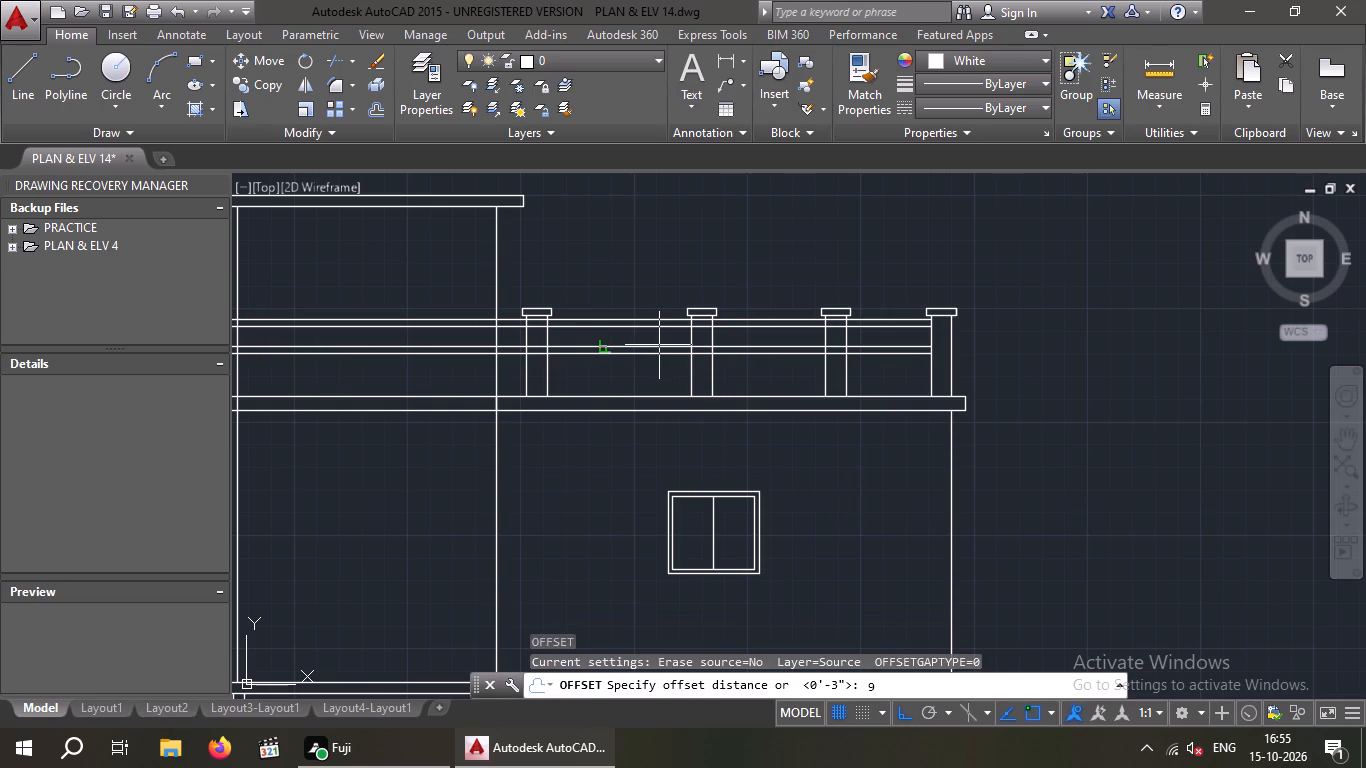
key("shift+quotedbl")
key("Return")
left_click_drag(635, 354, 639, 365)
left_click(639, 375)
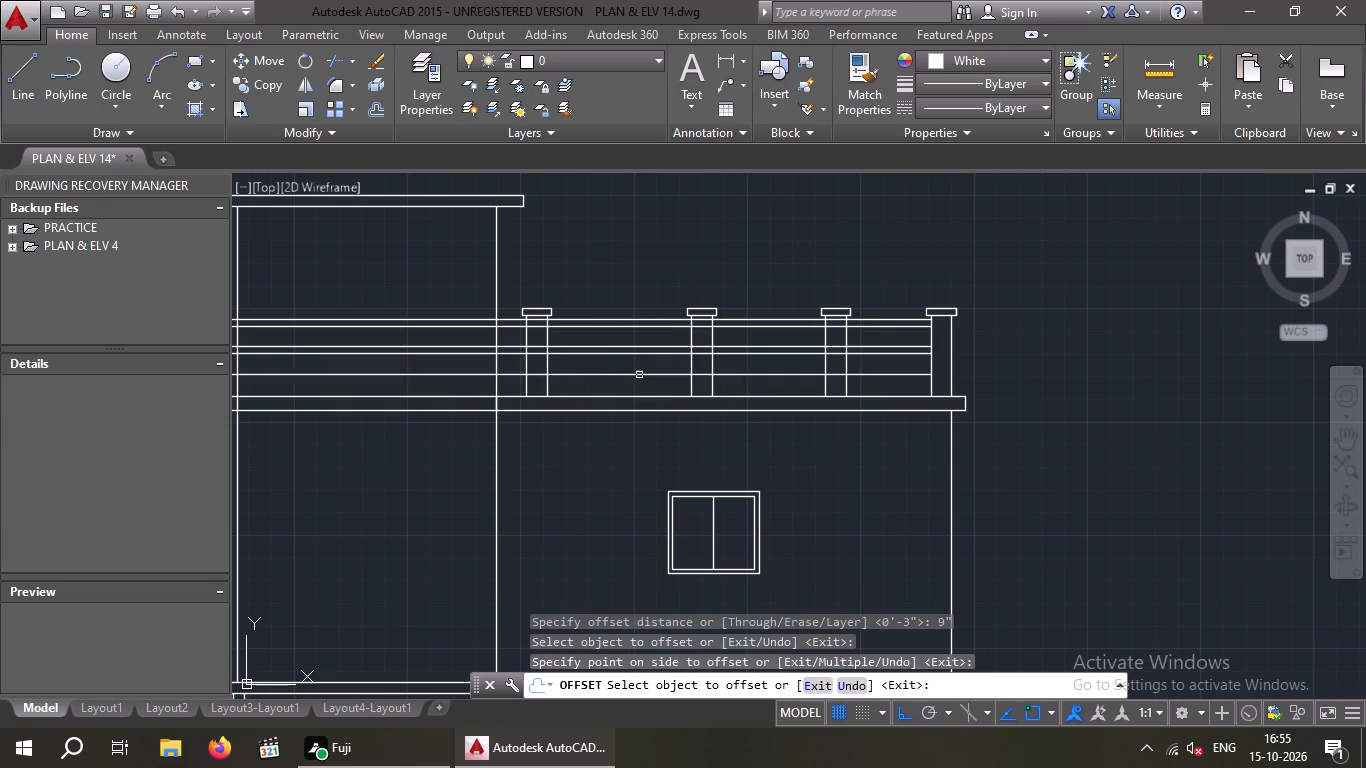
key("Escape")
key("Escape")
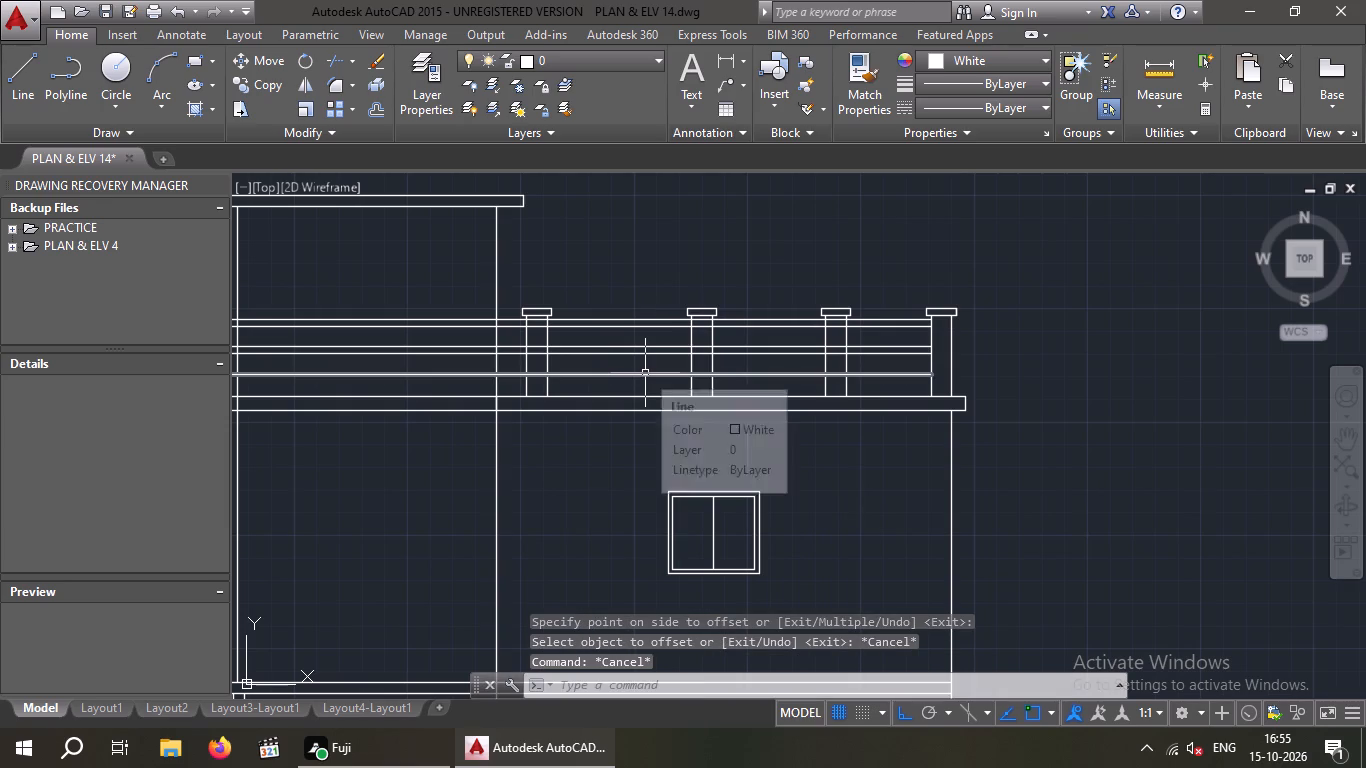
Offset the bottom rail's upper line 3" downward to form the bottom rail, undoing any copy placed on the wrong side.
key("o")
key("Return")
key("3")
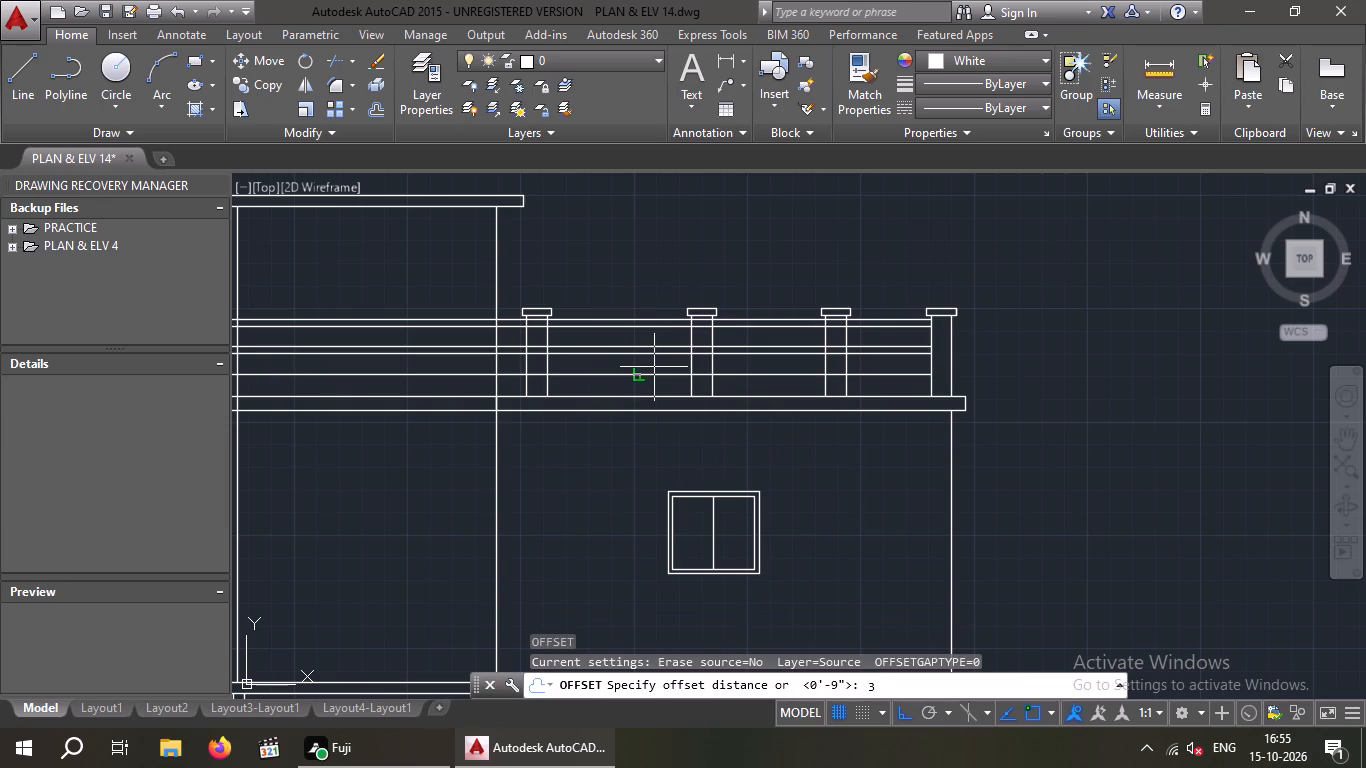
key("shift+quotedbl")
key("Return")
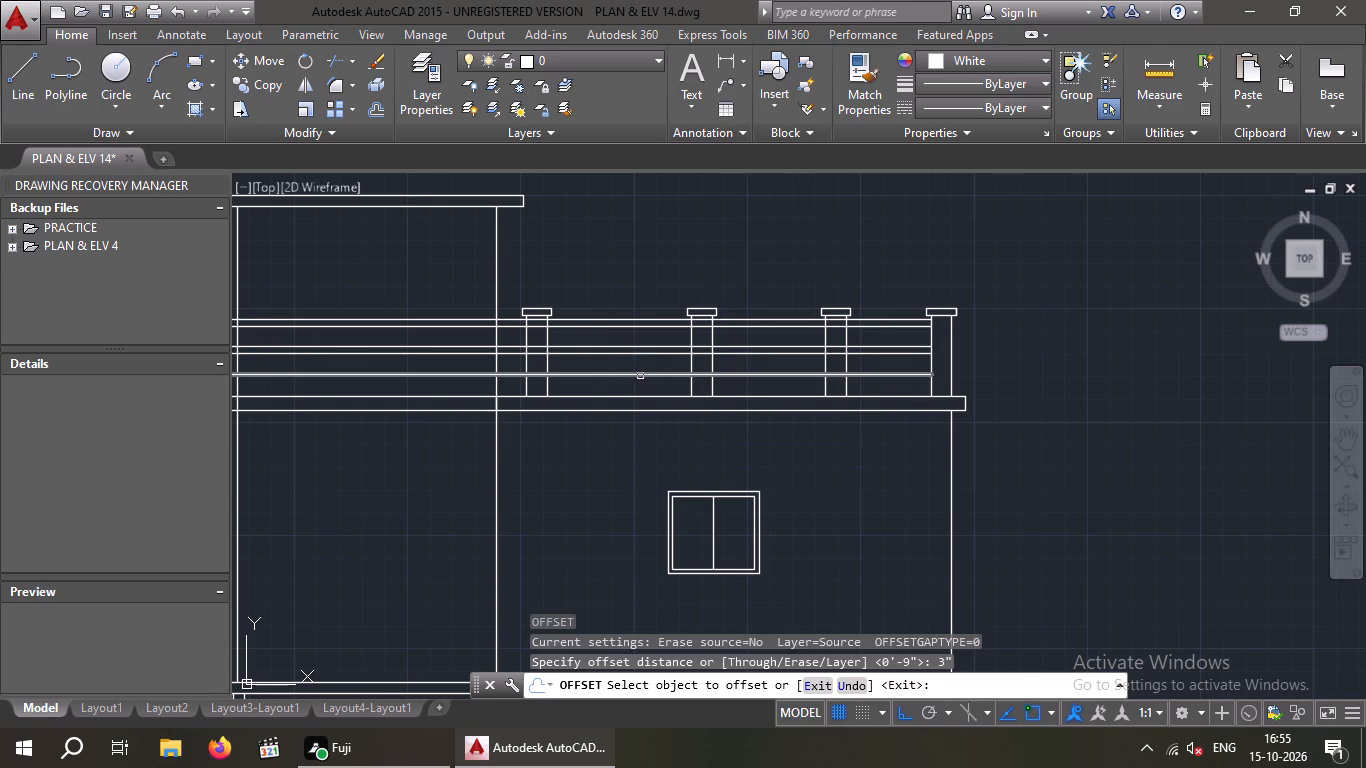
left_click(640, 376)
left_click(642, 385)
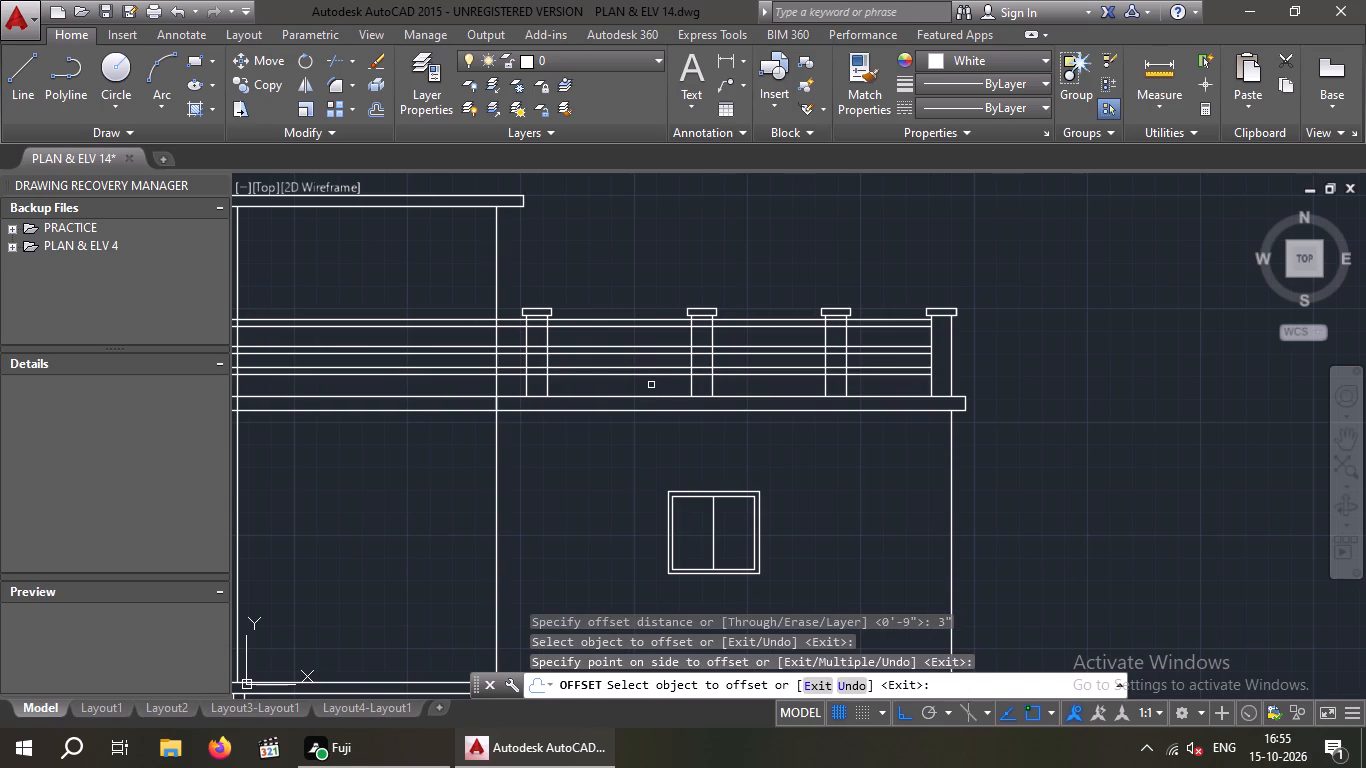
key("ctrl+z")
scroll(639, 376, "up", 3)
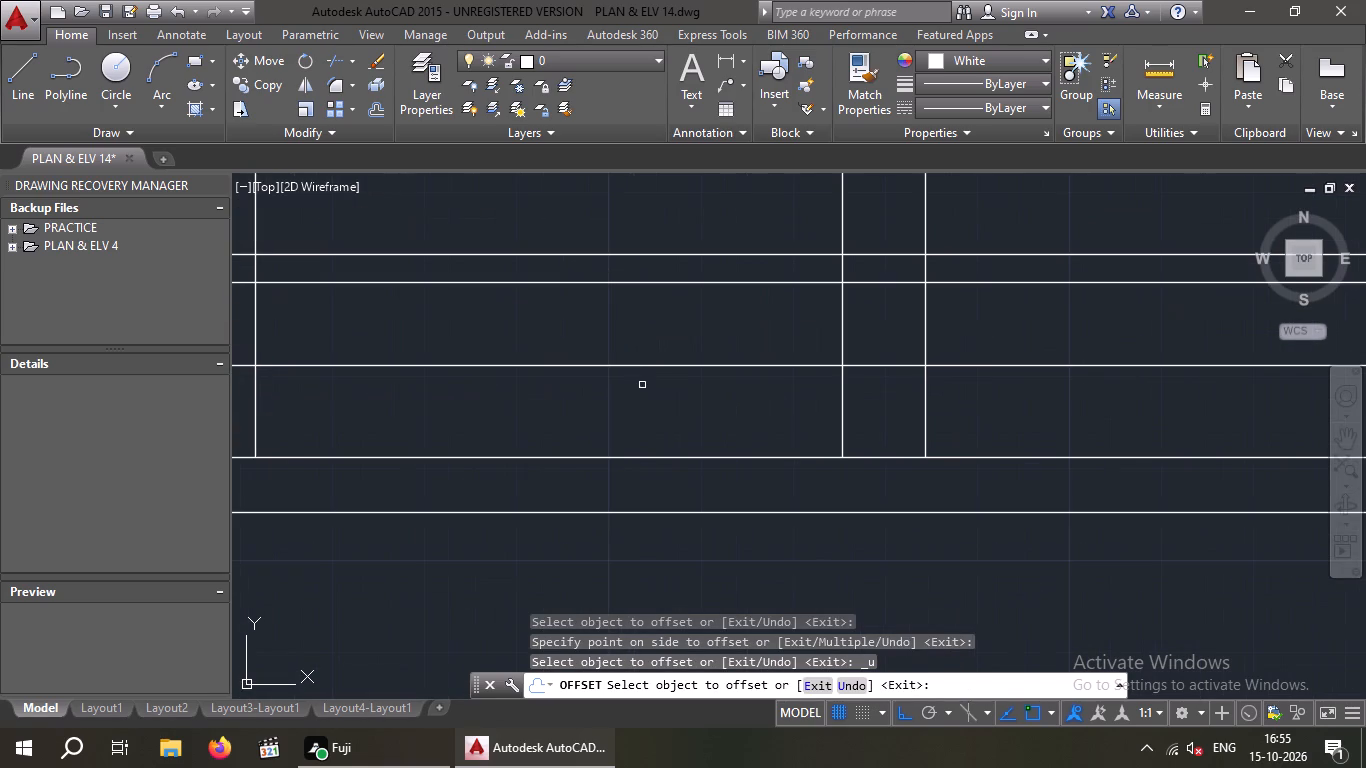
left_click_drag(641, 367, 644, 377)
left_click(644, 395)
scroll(660, 391, "down", 2)
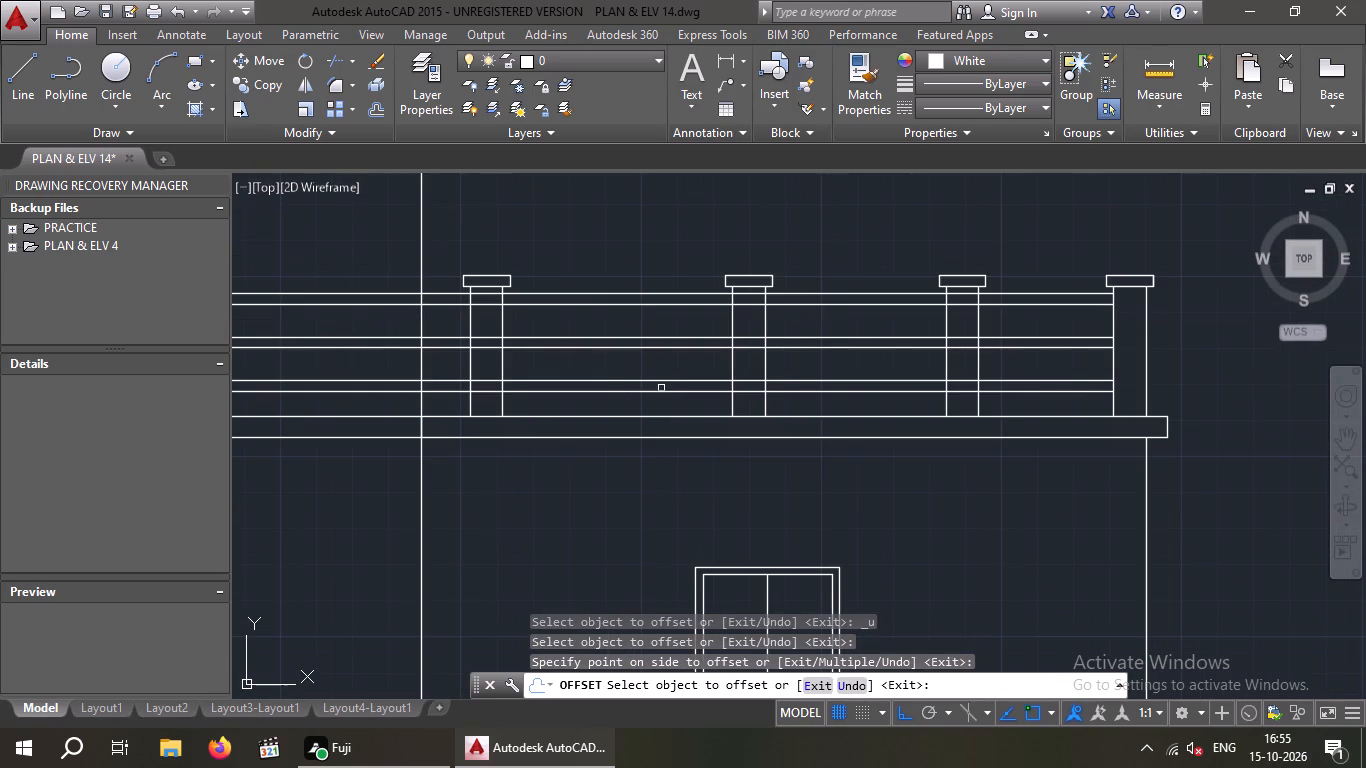
key("Escape")
key("Escape")
scroll(701, 361, "down", 2)
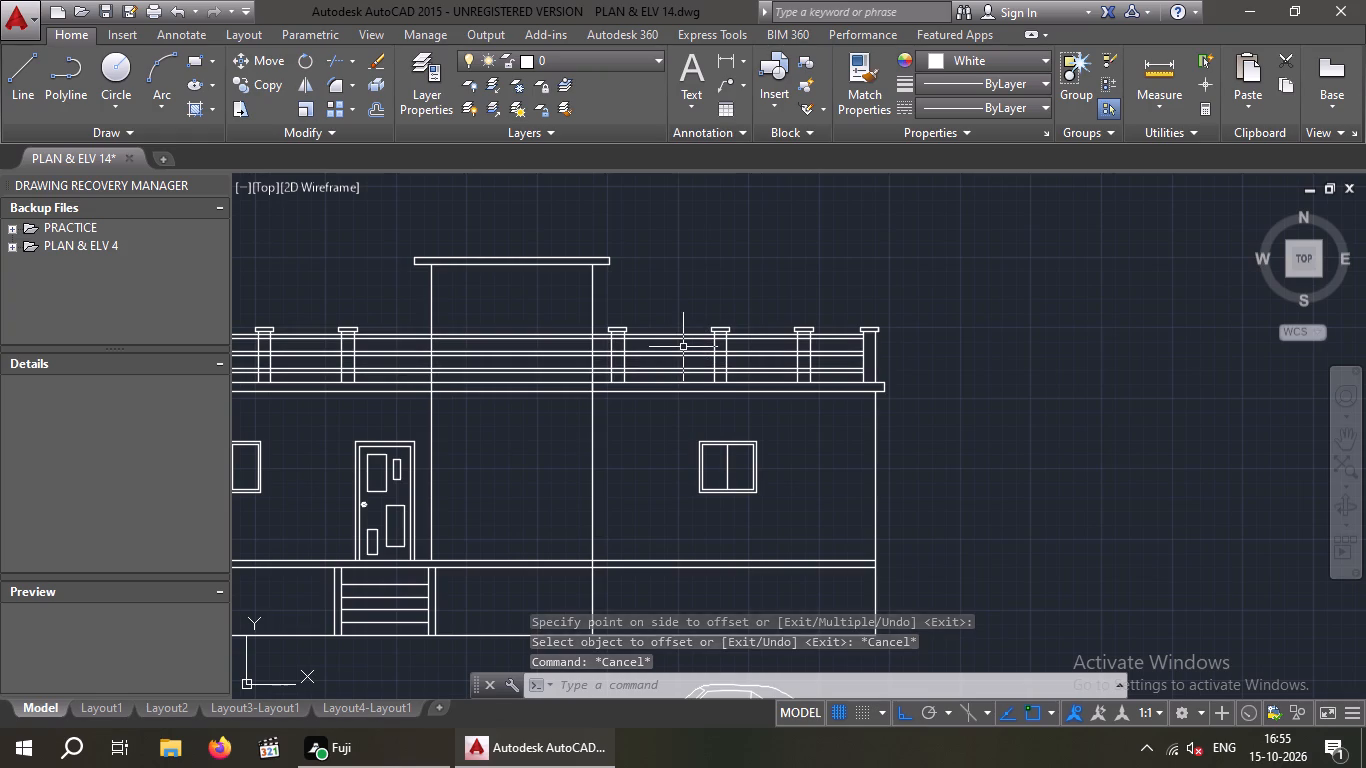
Trim all rail lines inside the parapet post immediately right of the central tower, using every object as a cutting edge.
key("Escape")
key("Escape")
key("t")
type("R")
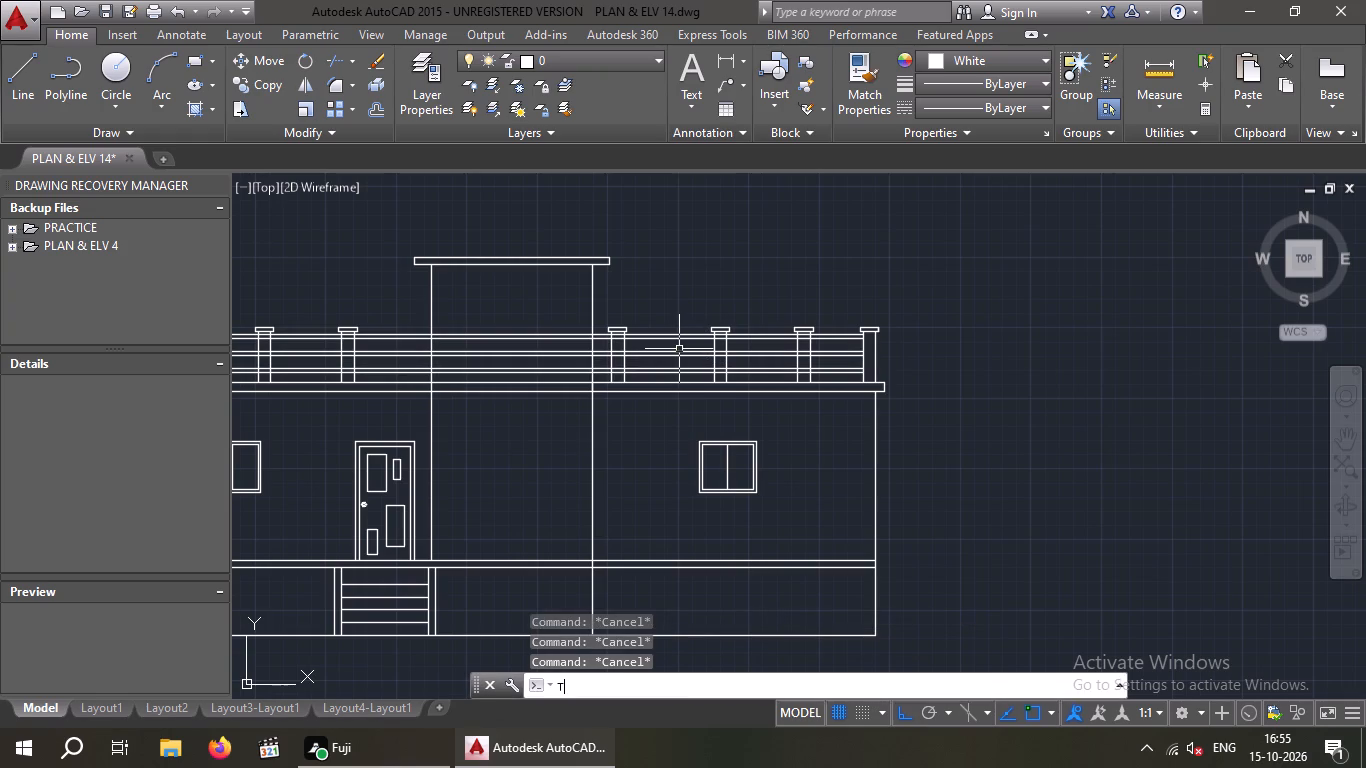
key("space")
key("space")
scroll(619, 372, "up", 4)
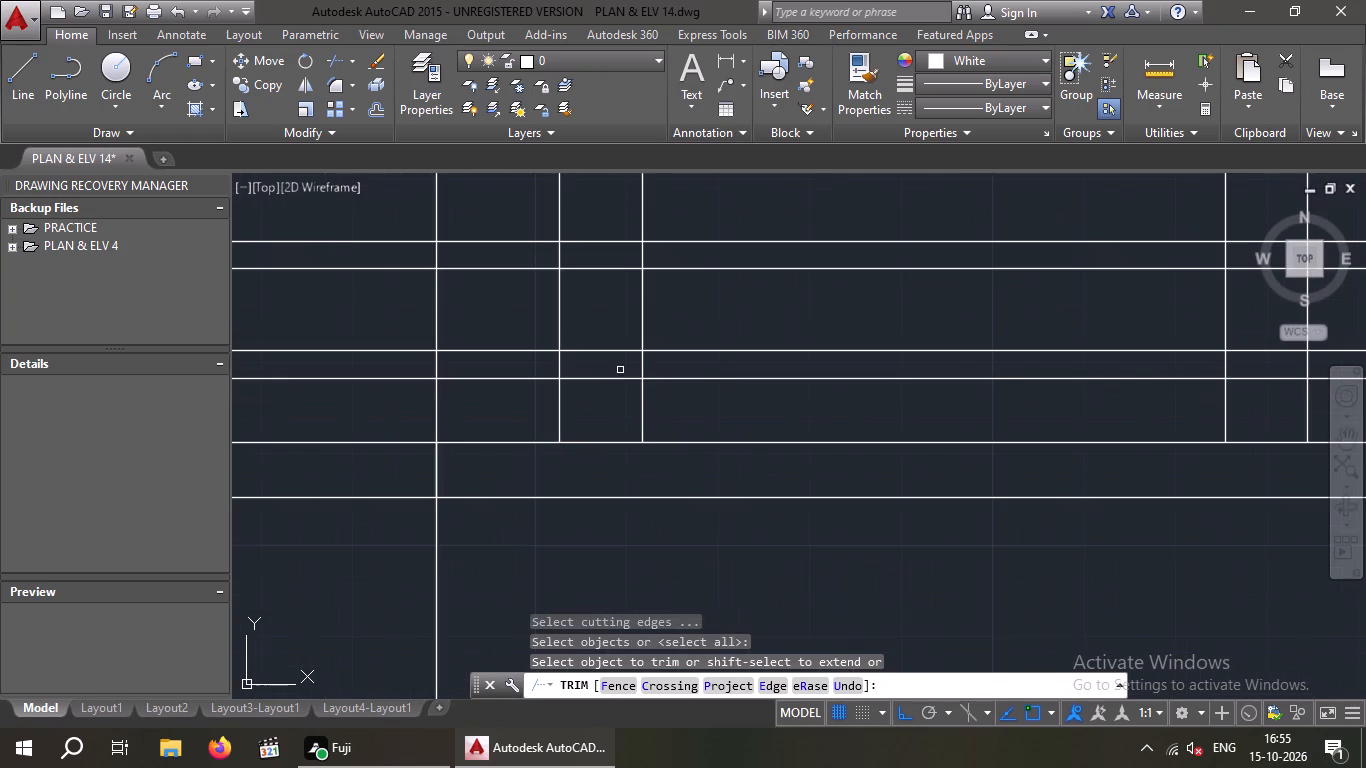
left_click(618, 393)
scroll(592, 275, "down", 1)
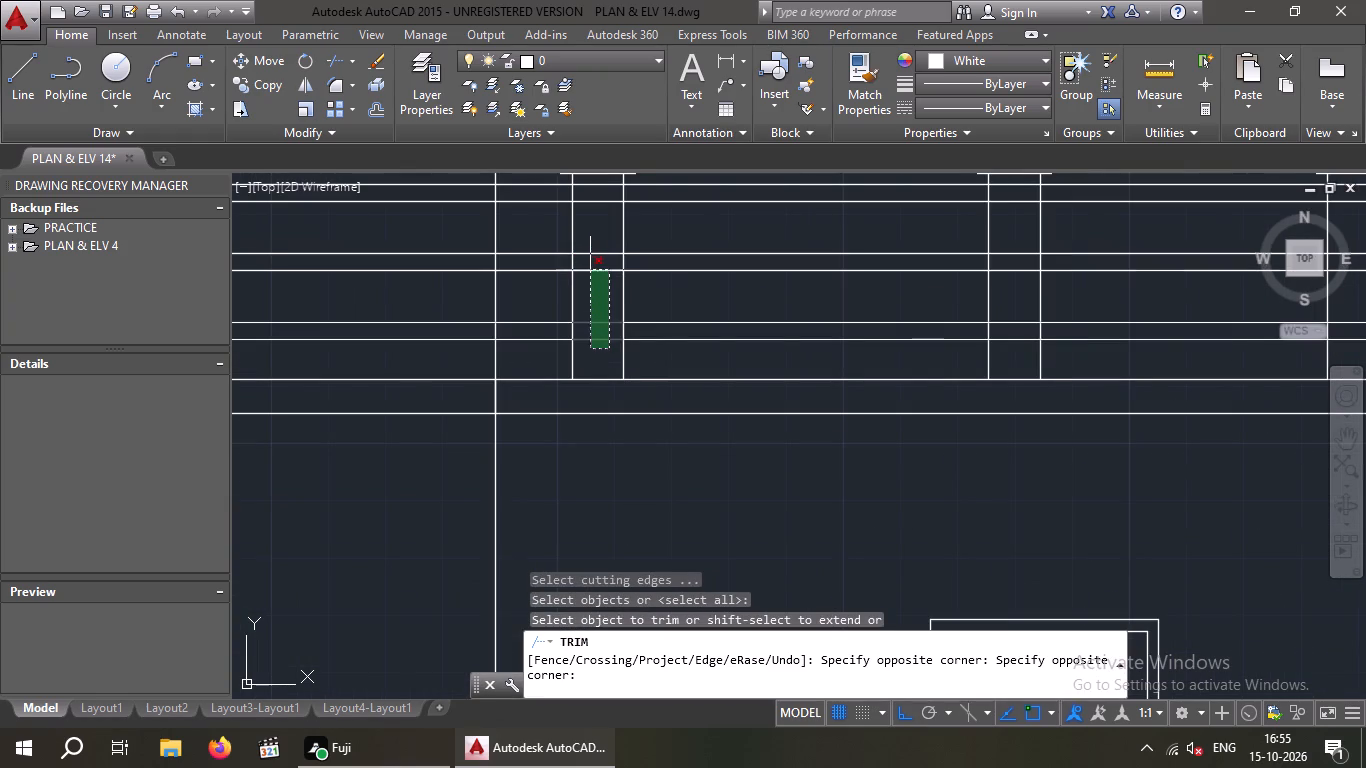
left_click(589, 181)
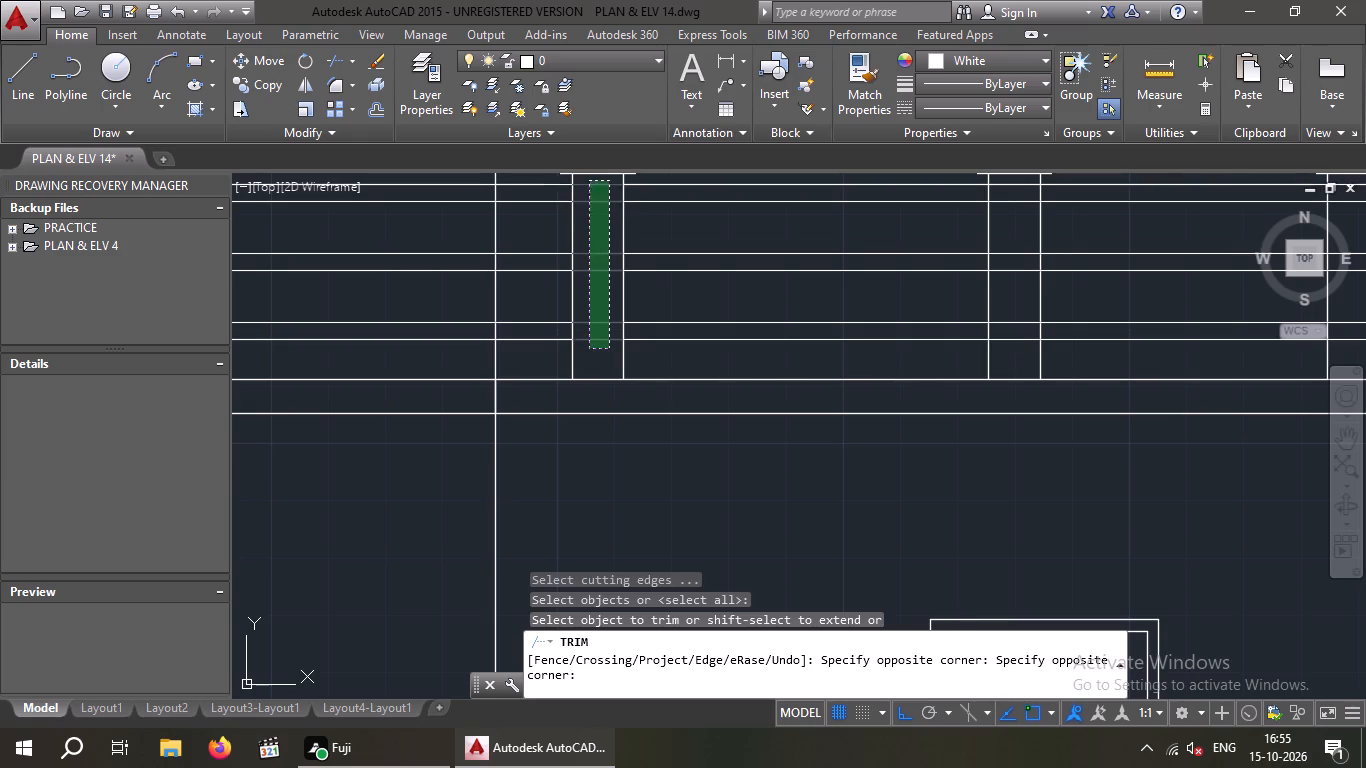
scroll(586, 216, "down", 2)
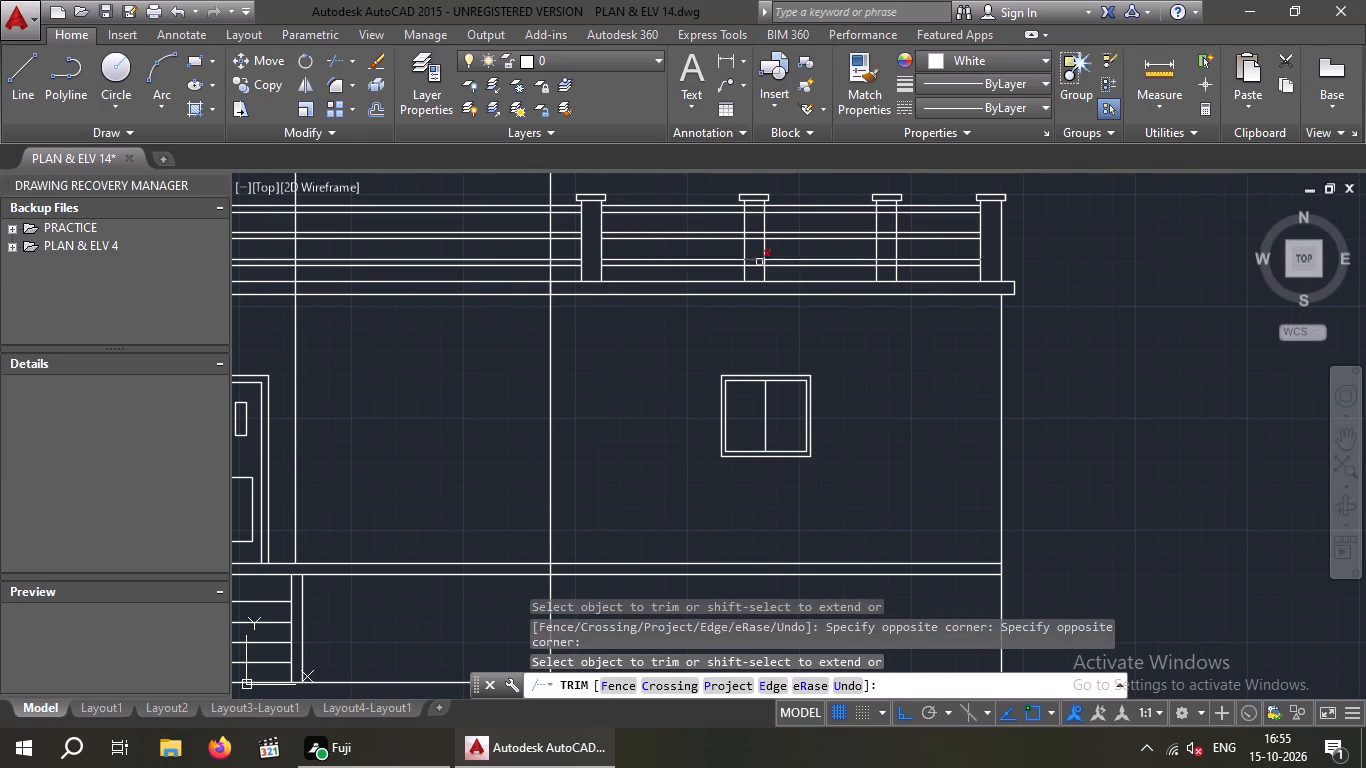
Trim all rail lines inside the second parapet post right of the central tower.
scroll(759, 261, "up", 3)
left_click_drag(740, 290, 732, 277)
scroll(719, 246, "down", 2)
middle_click_drag(721, 232, 720, 273)
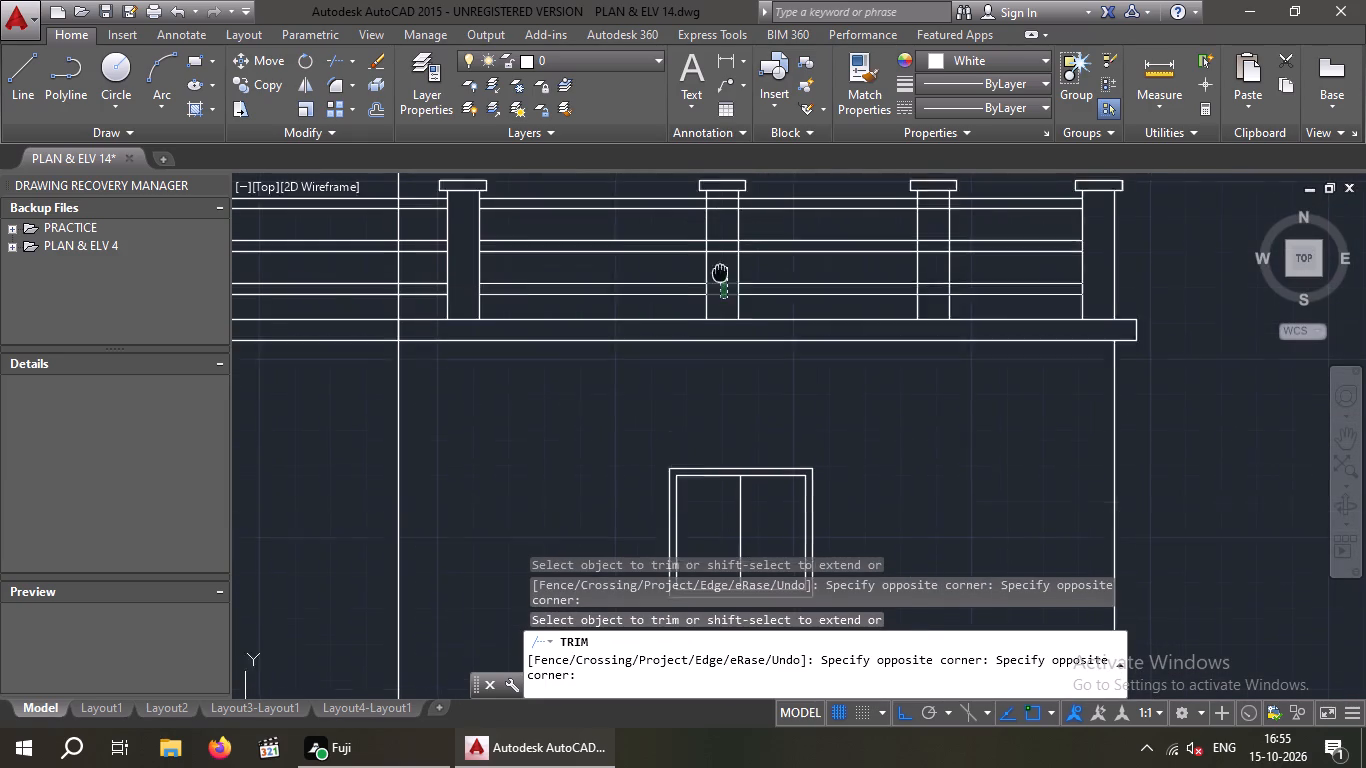
middle_click_drag(720, 273, 695, 365)
scroll(698, 345, "up", 2)
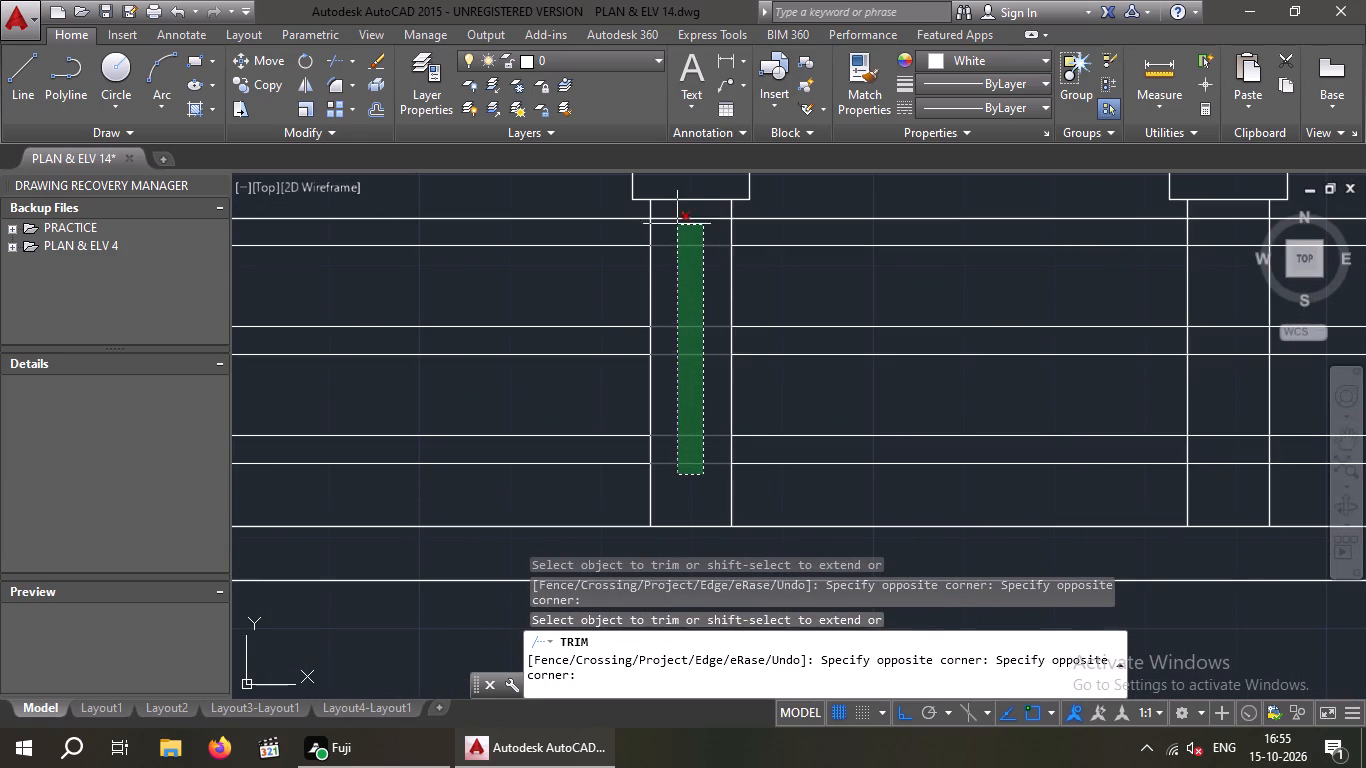
left_click(678, 213)
scroll(687, 243, "down", 2)
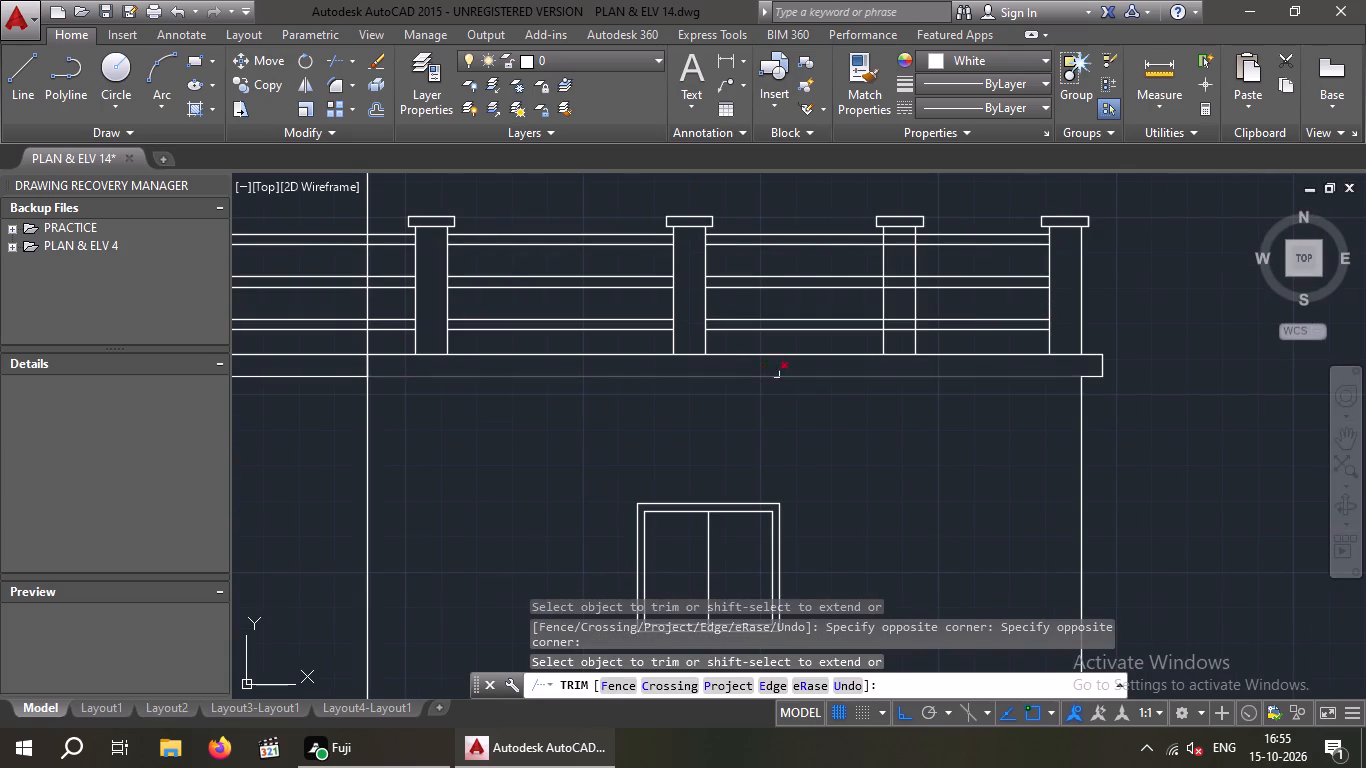
Trim all rail lines inside the third parapet post right of the central tower.
scroll(896, 318, "up", 2)
left_click_drag(912, 361, 900, 332)
scroll(888, 273, "down", 2)
scroll(893, 214, "up", 2)
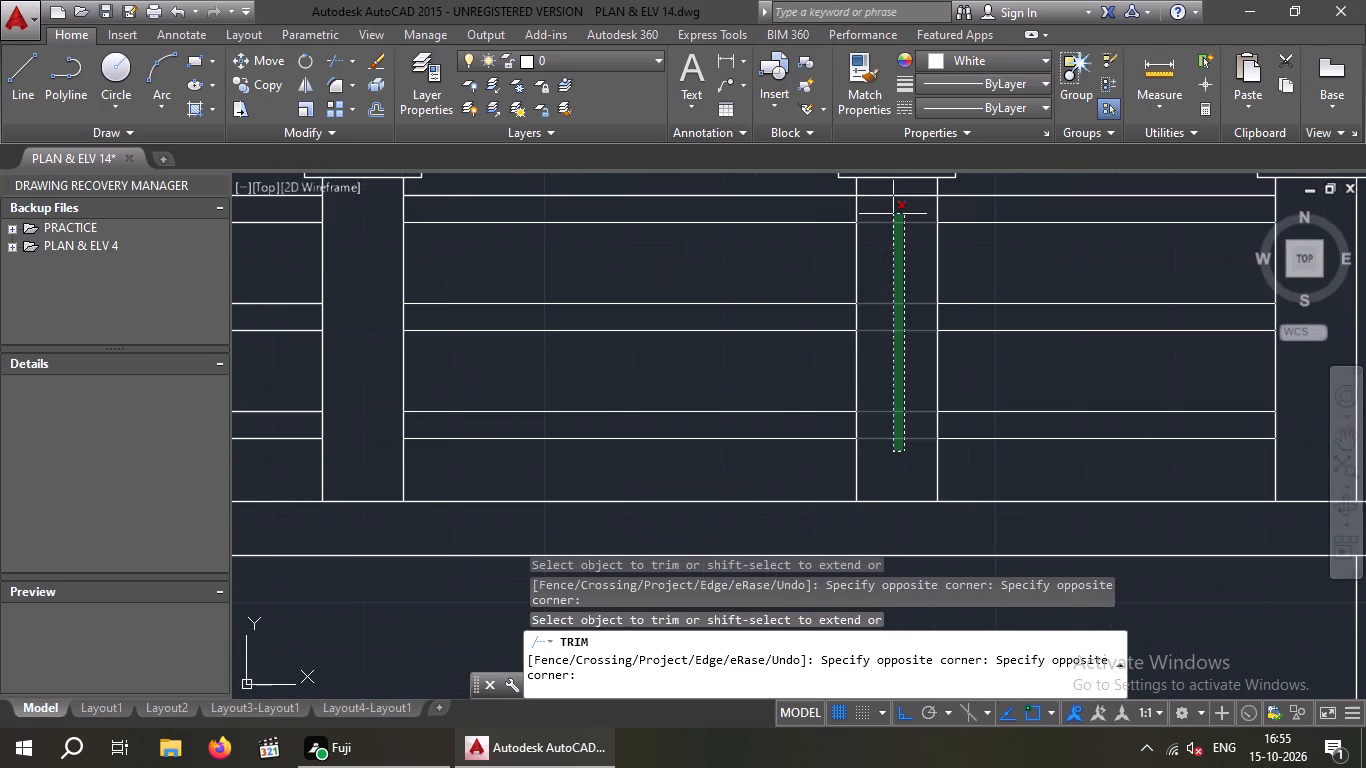
left_click(885, 191)
scroll(900, 248, "down", 2)
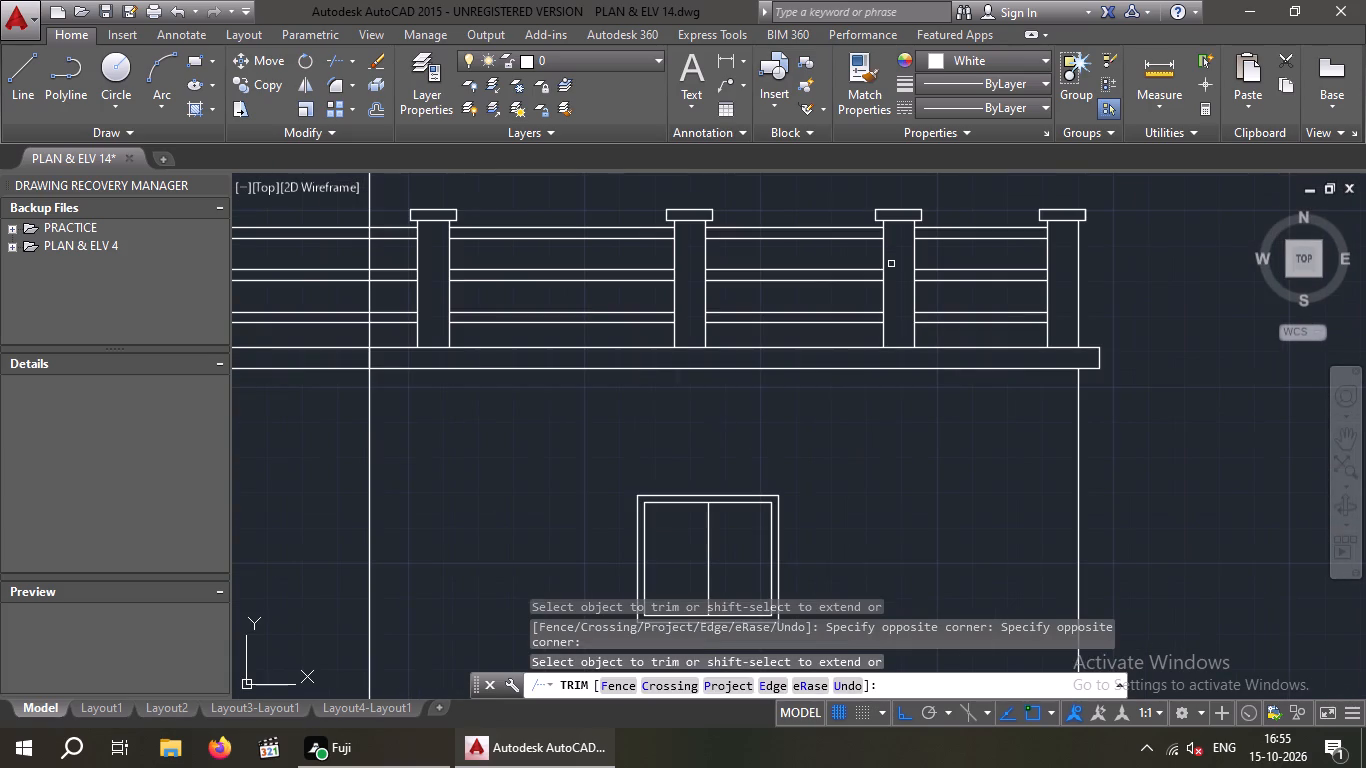
Trim all rail lines crossing the central tower between its two vertical walls.
middle_click_drag(610, 427, 777, 432)
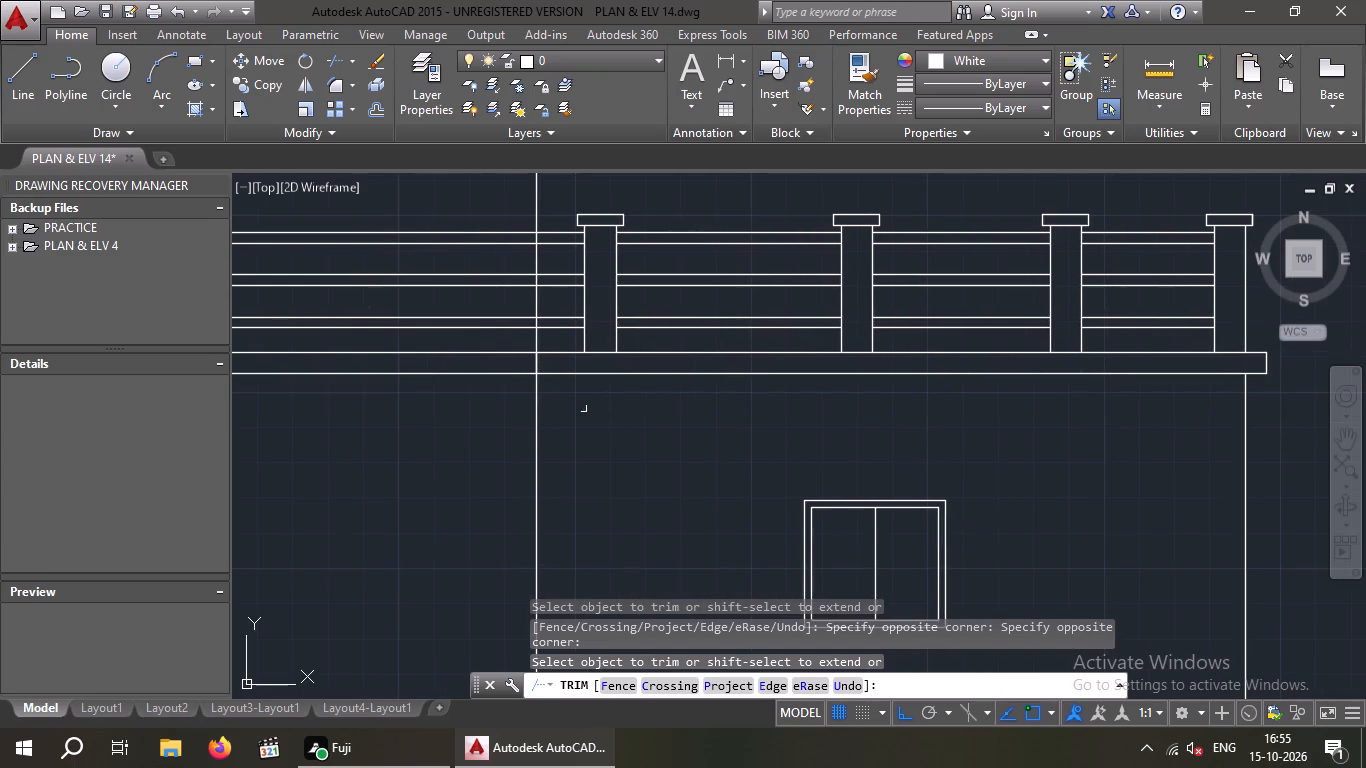
scroll(418, 417, "down", 1)
middle_click_drag(418, 417, 564, 435)
scroll(519, 382, "up", 1)
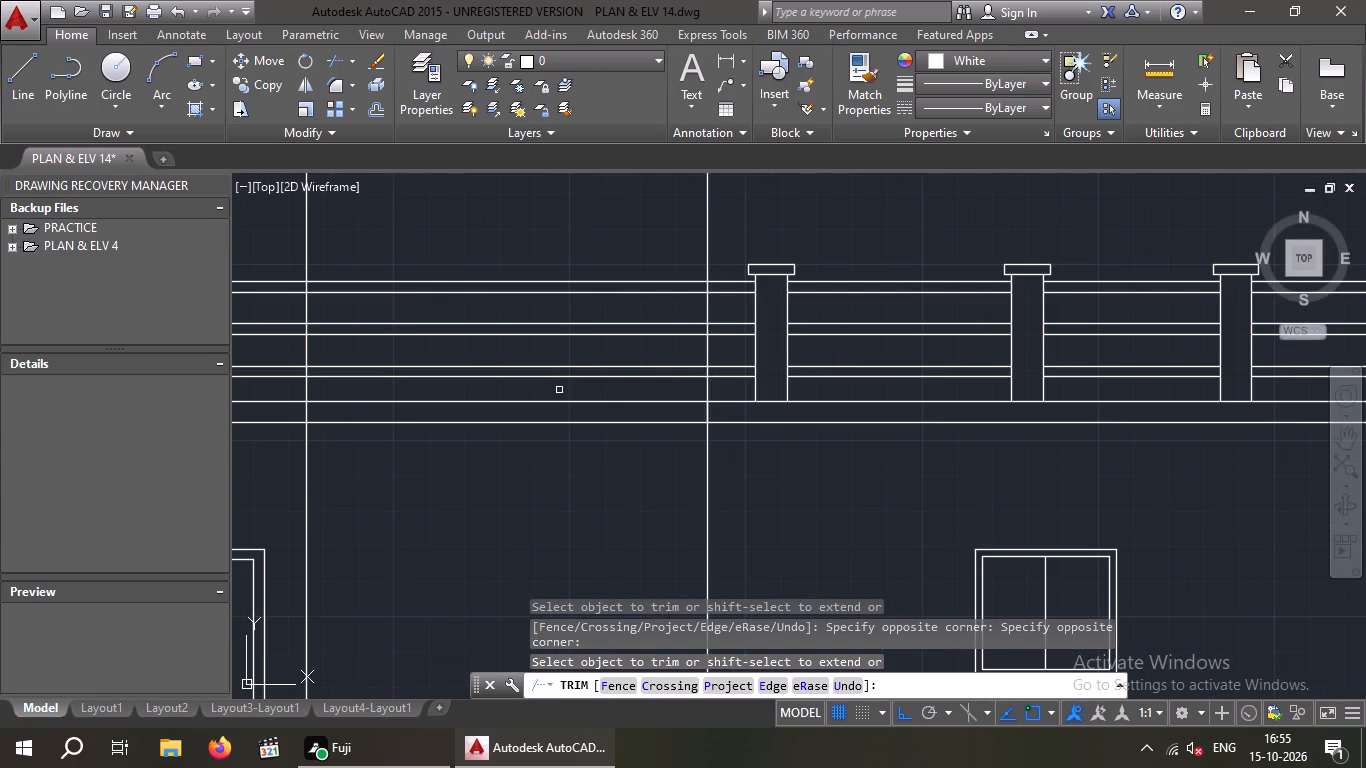
left_click_drag(561, 390, 509, 325)
left_click(470, 223)
scroll(490, 239, "down", 3)
middle_click_drag(495, 335, 610, 355)
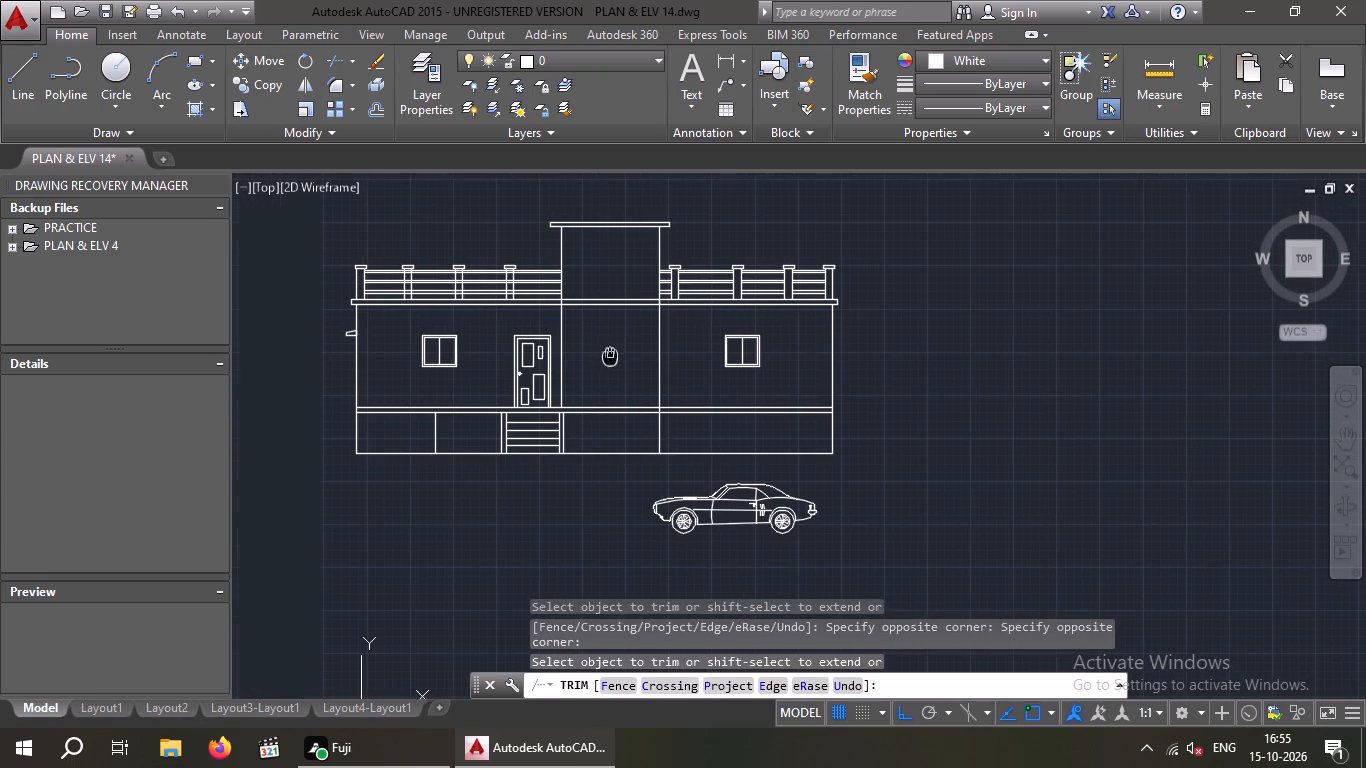
Trim all rail lines inside the parapet post immediately left of the central tower.
scroll(516, 295, "up", 3)
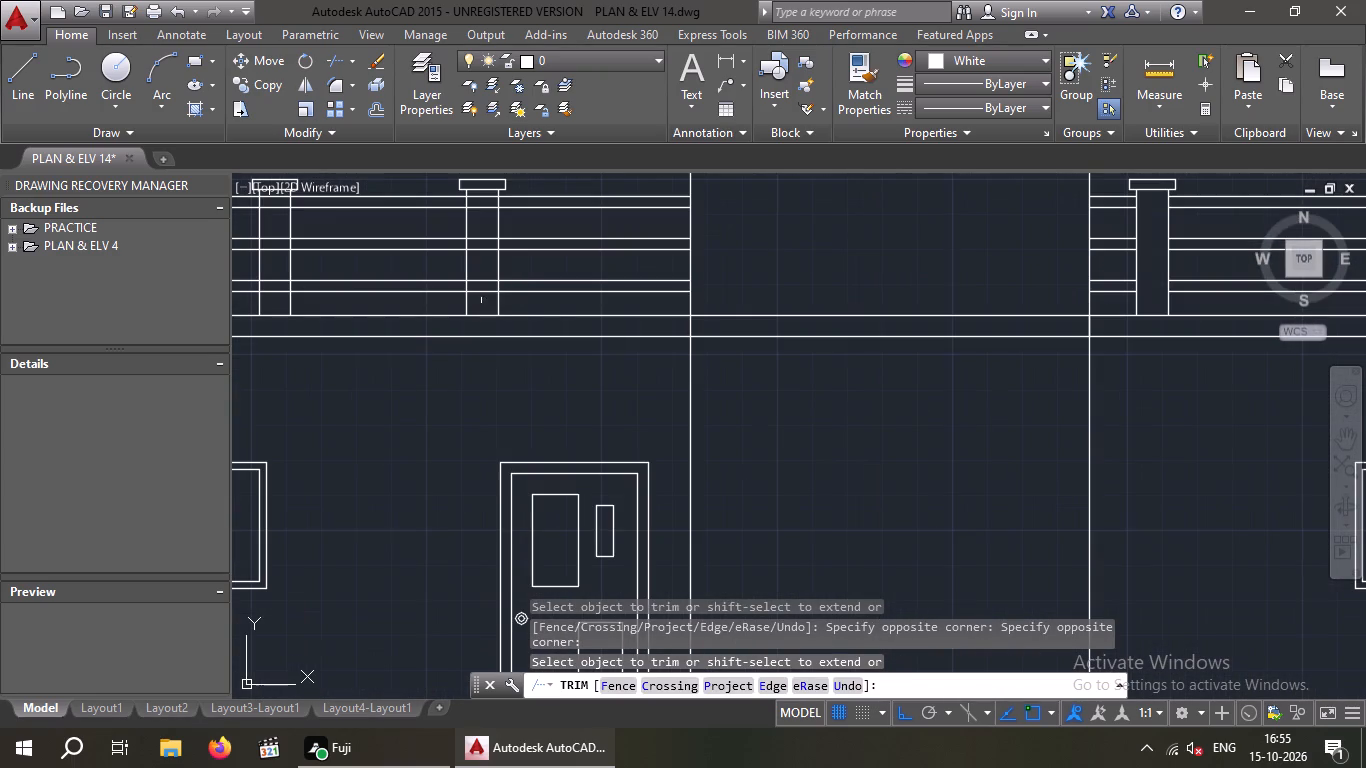
left_click(486, 301)
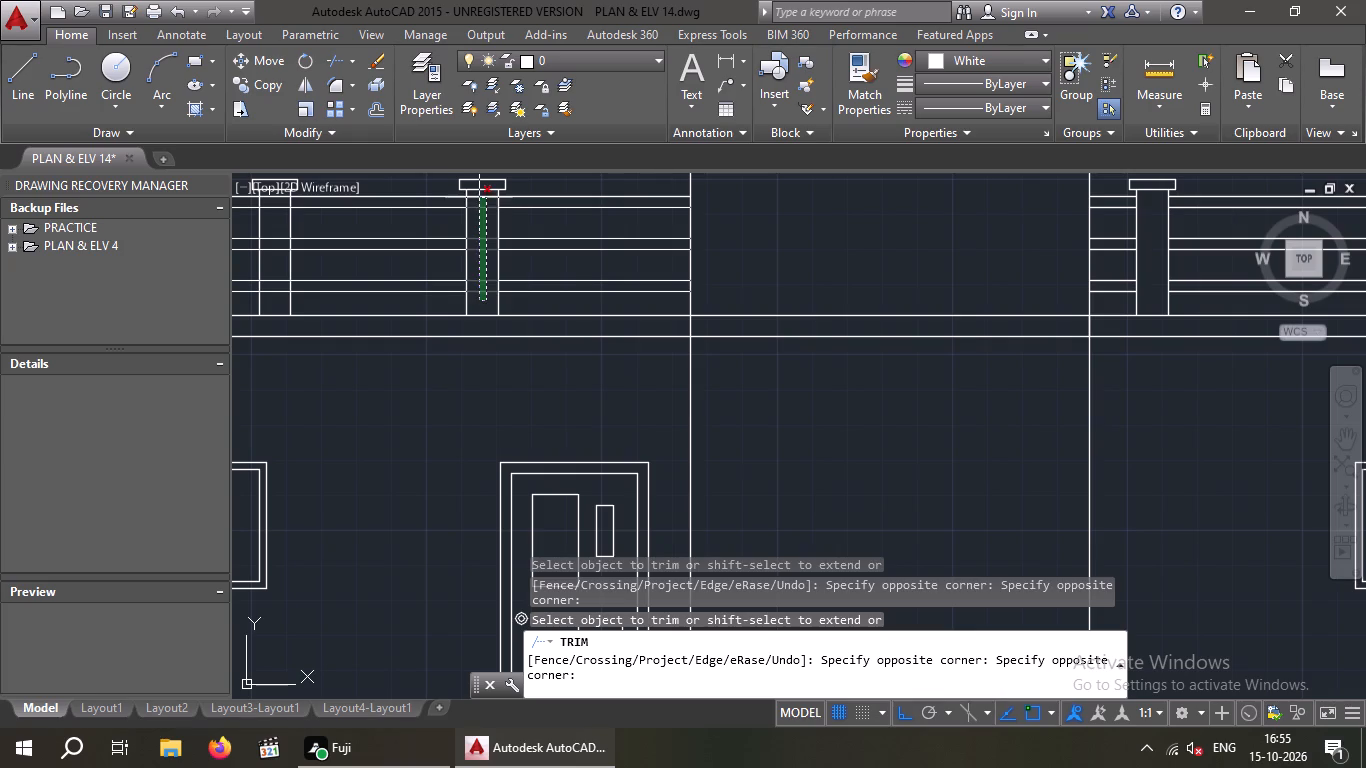
scroll(479, 195, "up", 2)
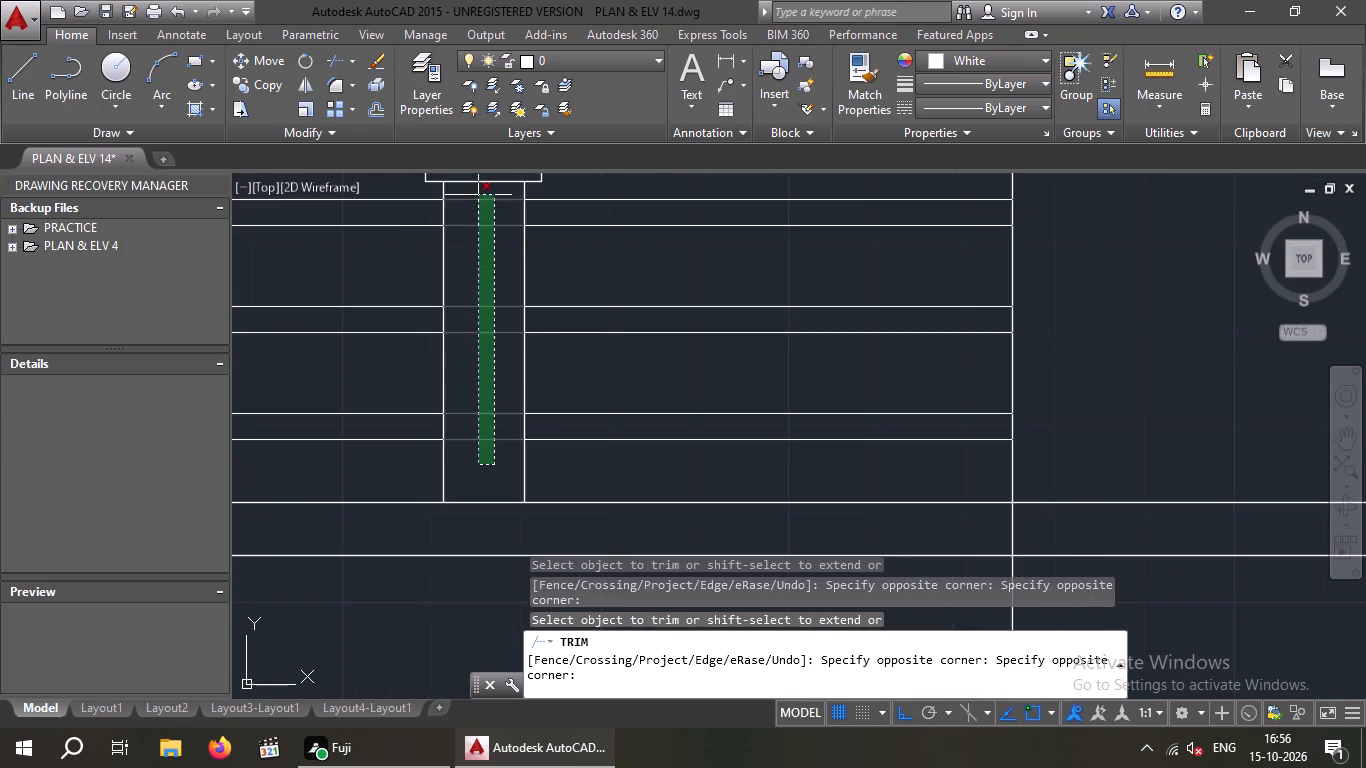
left_click(478, 195)
scroll(478, 207, "down", 3)
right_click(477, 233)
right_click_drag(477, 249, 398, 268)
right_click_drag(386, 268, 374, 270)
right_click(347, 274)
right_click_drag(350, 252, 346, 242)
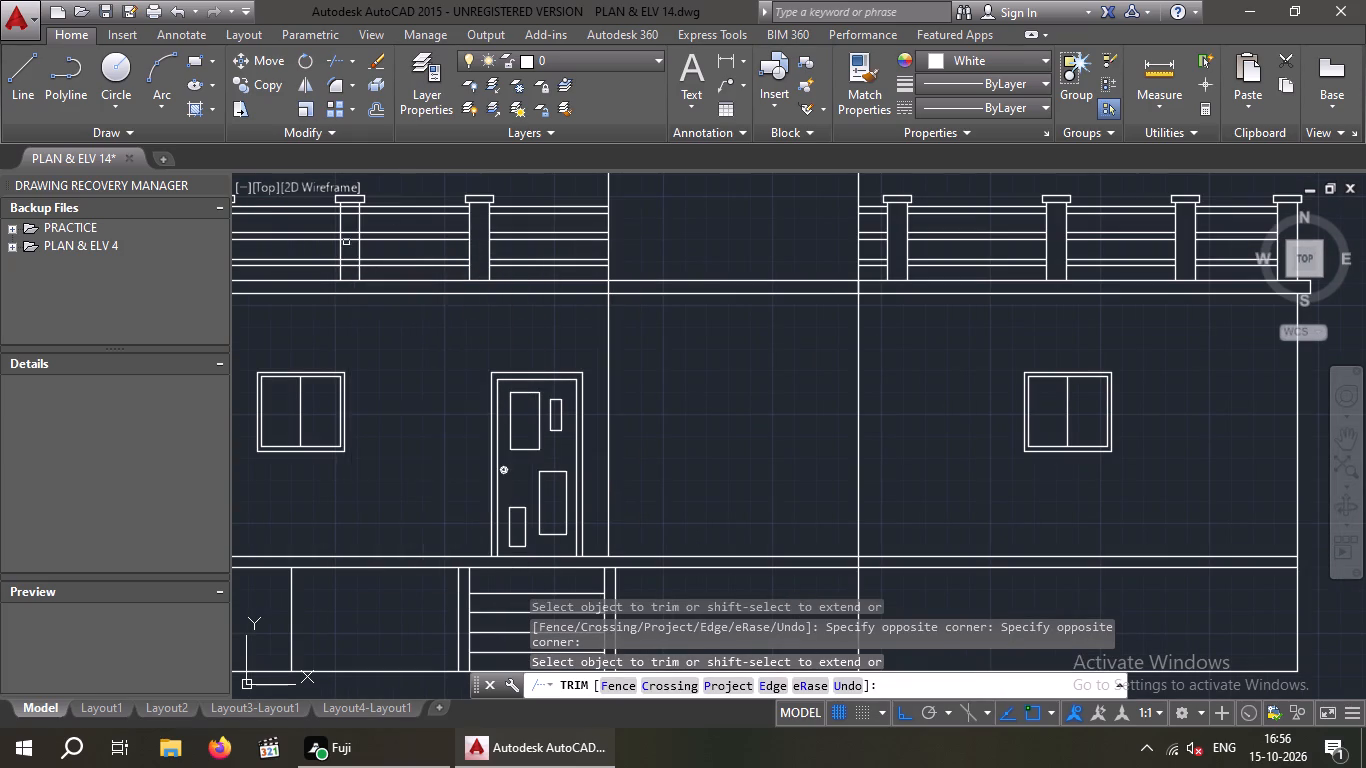
Trim all rail lines inside the second parapet post left of the central tower.
right_click_drag(346, 242, 328, 241)
middle_click_drag(319, 241, 417, 270)
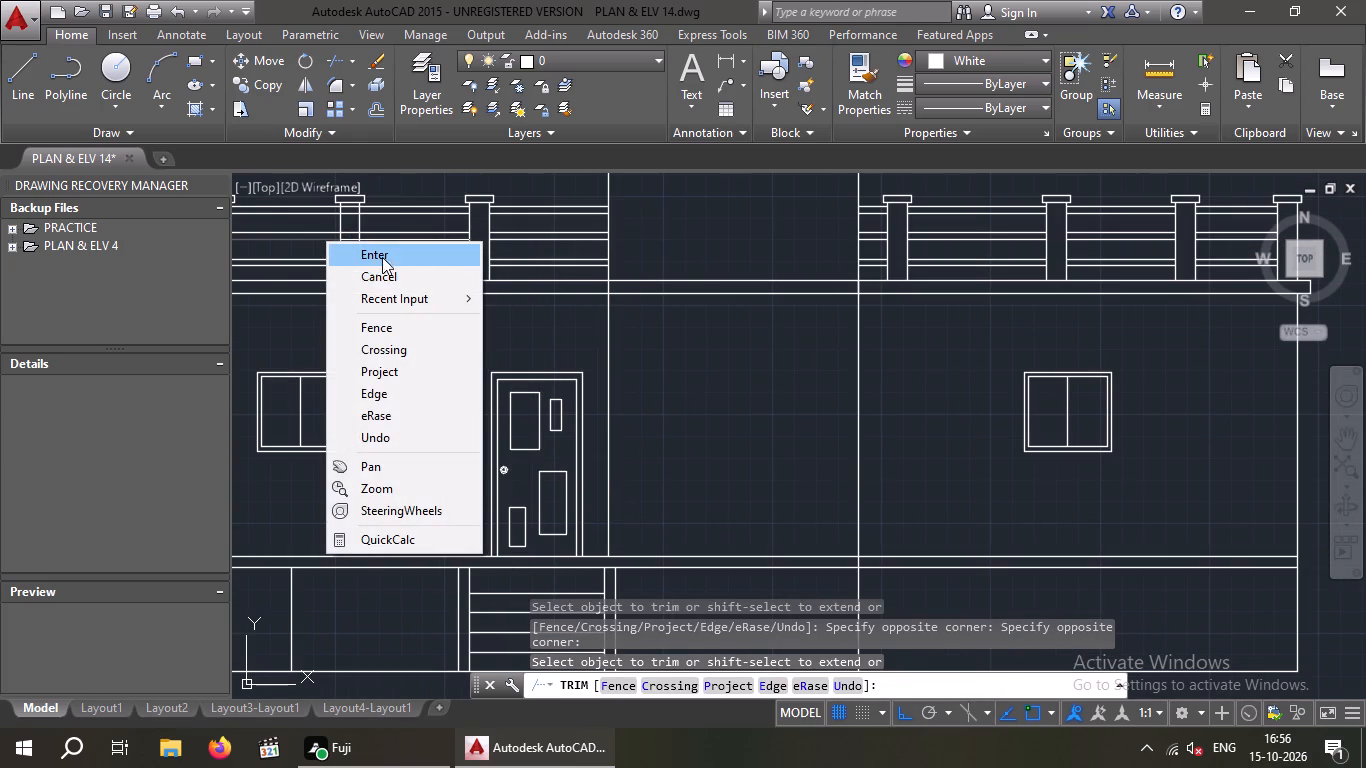
left_click(384, 251)
scroll(357, 256, "up", 2)
middle_click_drag(361, 276, 448, 351)
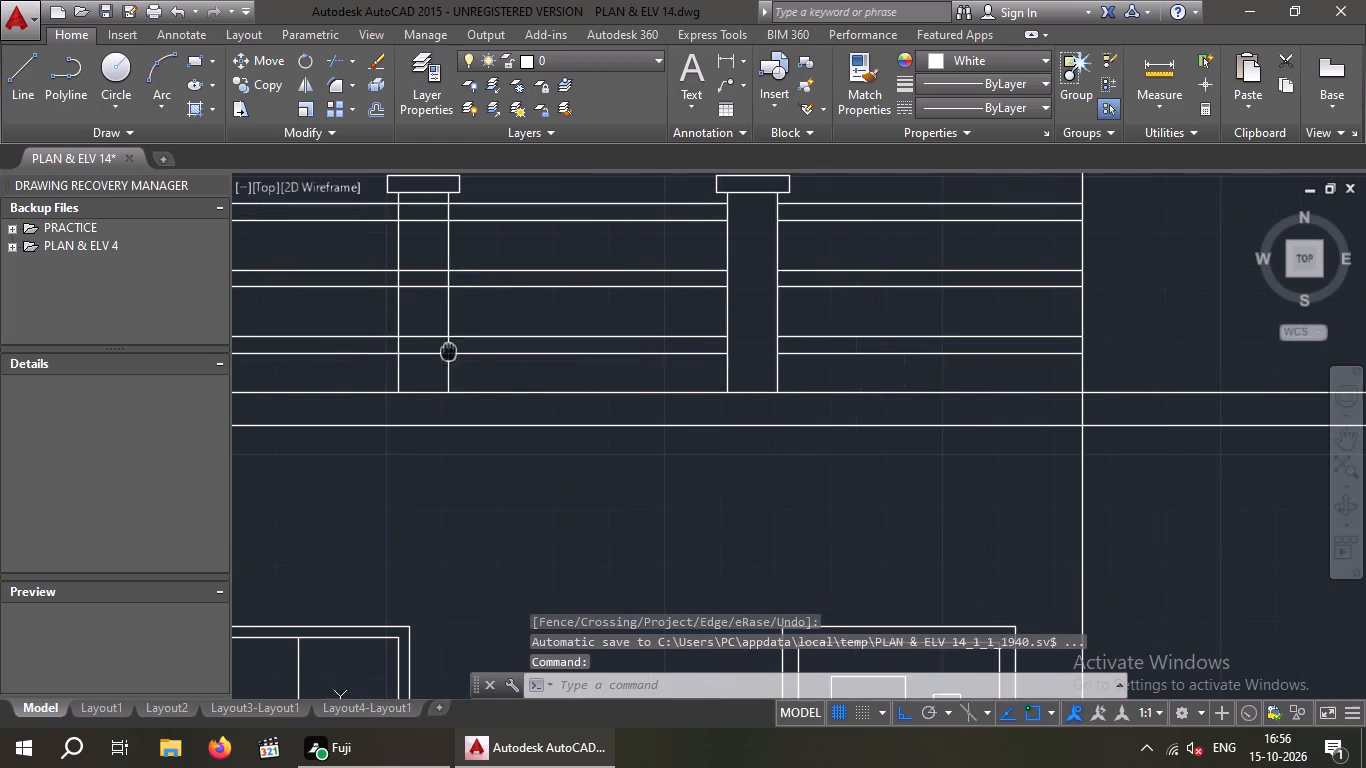
middle_click_drag(448, 351, 449, 353)
key("Escape")
key("space")
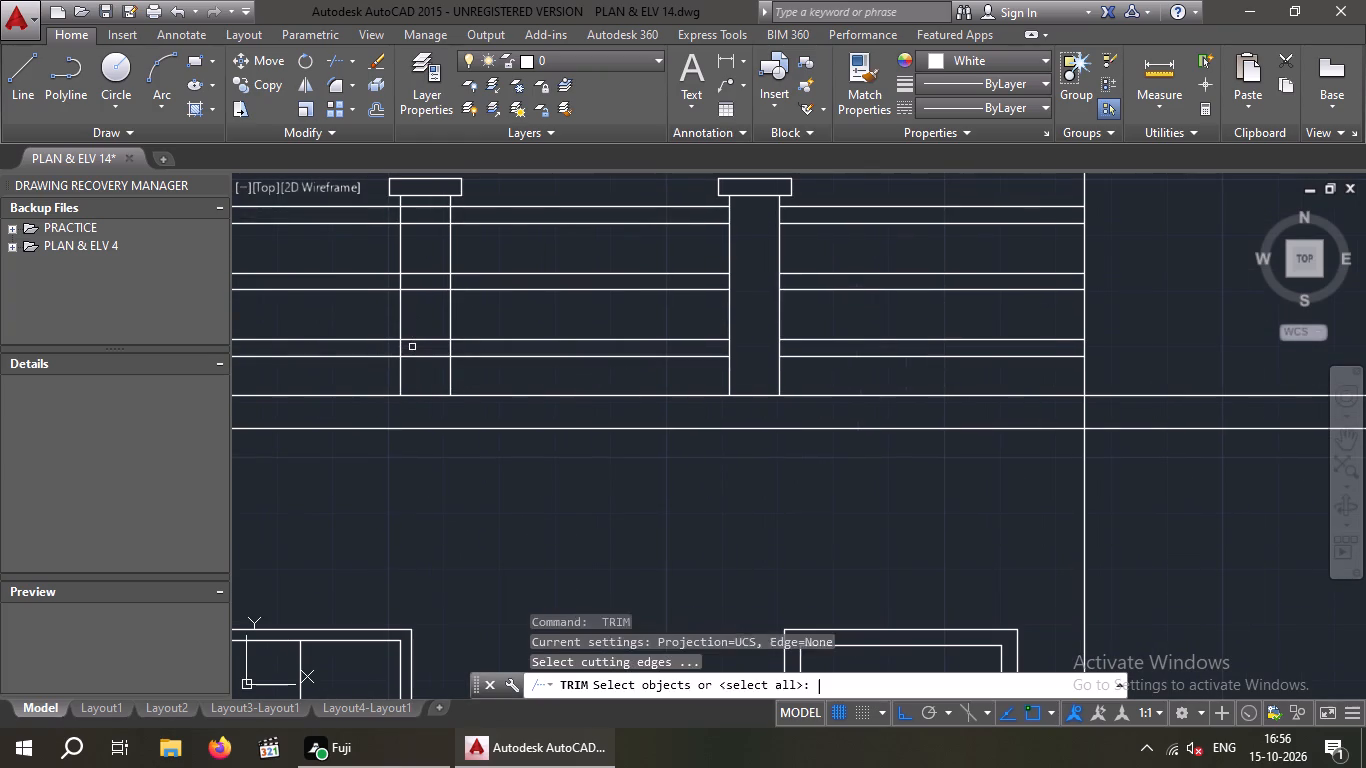
key("space")
left_click_drag(425, 367, 427, 345)
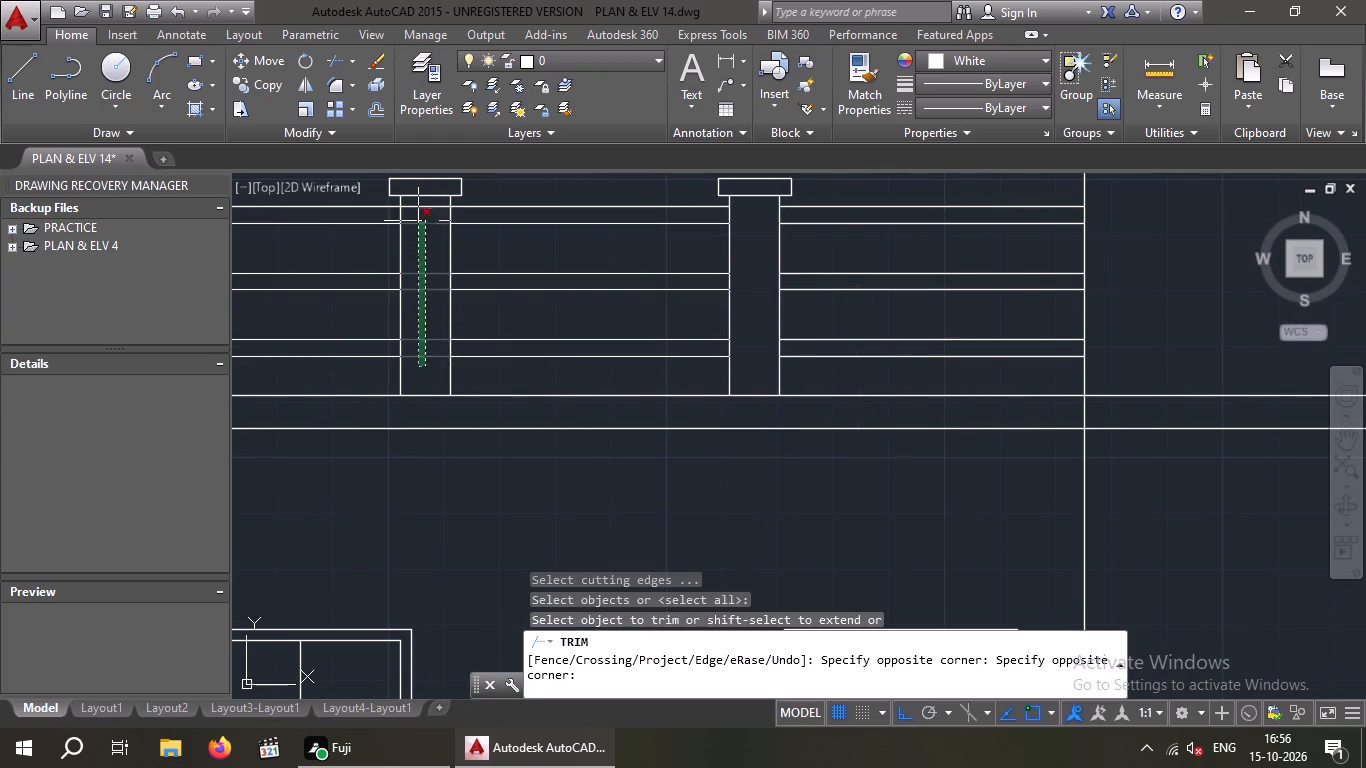
left_click(416, 205)
scroll(431, 241, "down", 2)
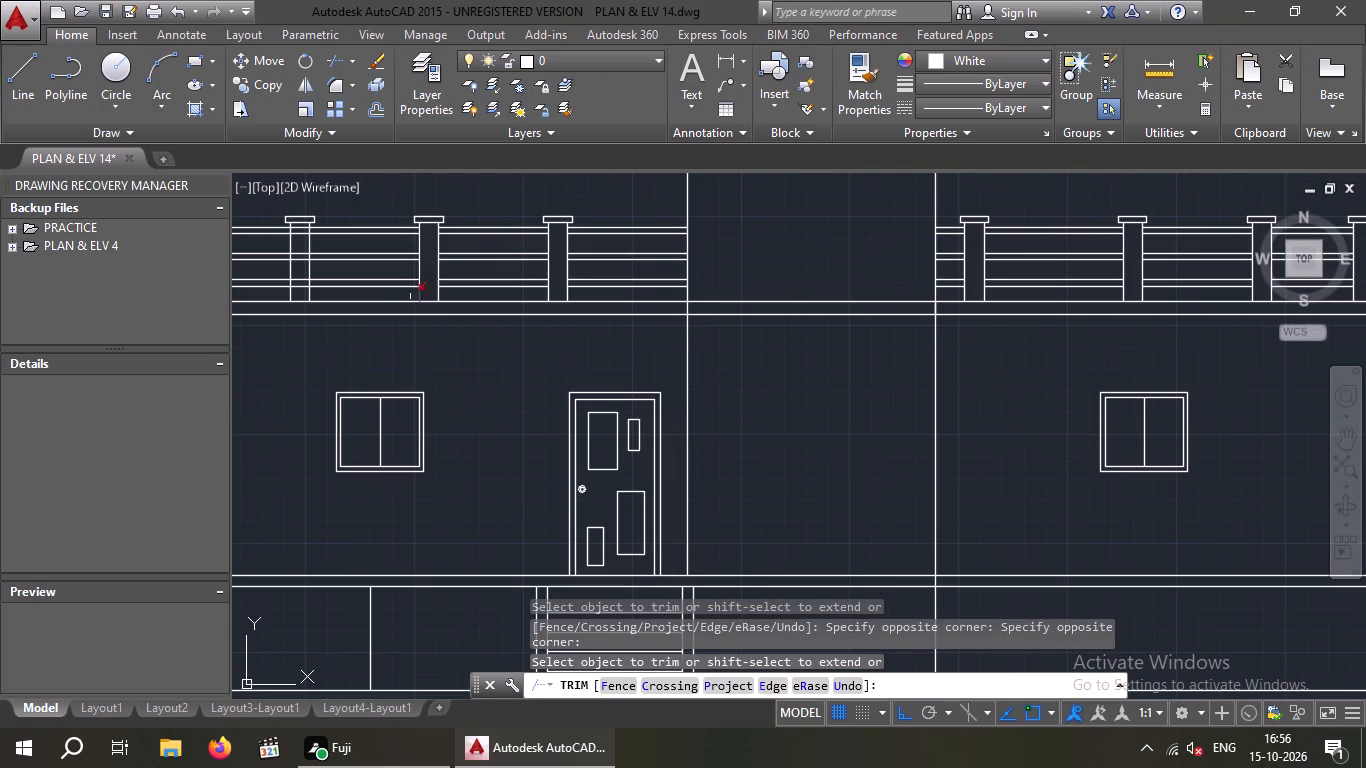
Trim all rail lines inside the third parapet post left of the central tower.
middle_click_drag(396, 340, 544, 380)
right_click(472, 348)
right_click_drag(445, 332, 447, 320)
scroll(447, 320, "up", 1)
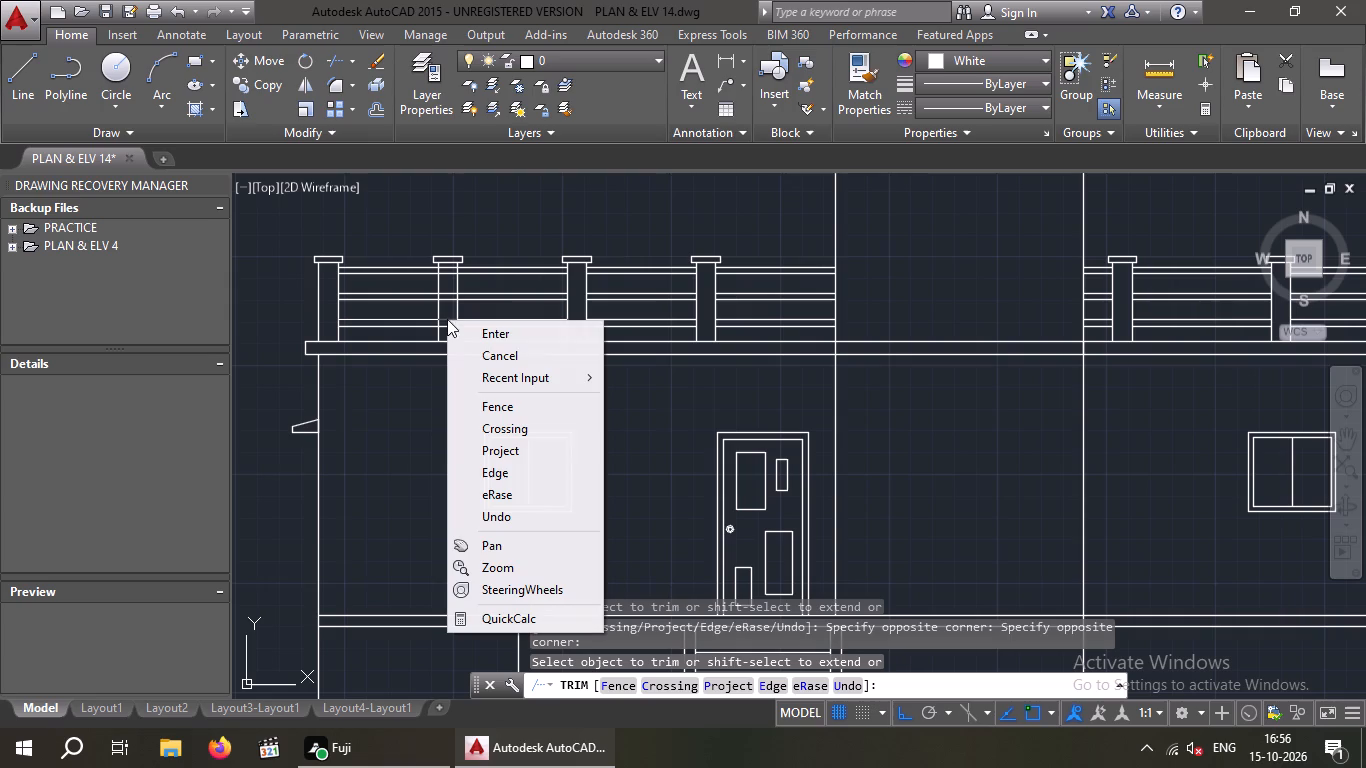
left_click(420, 391)
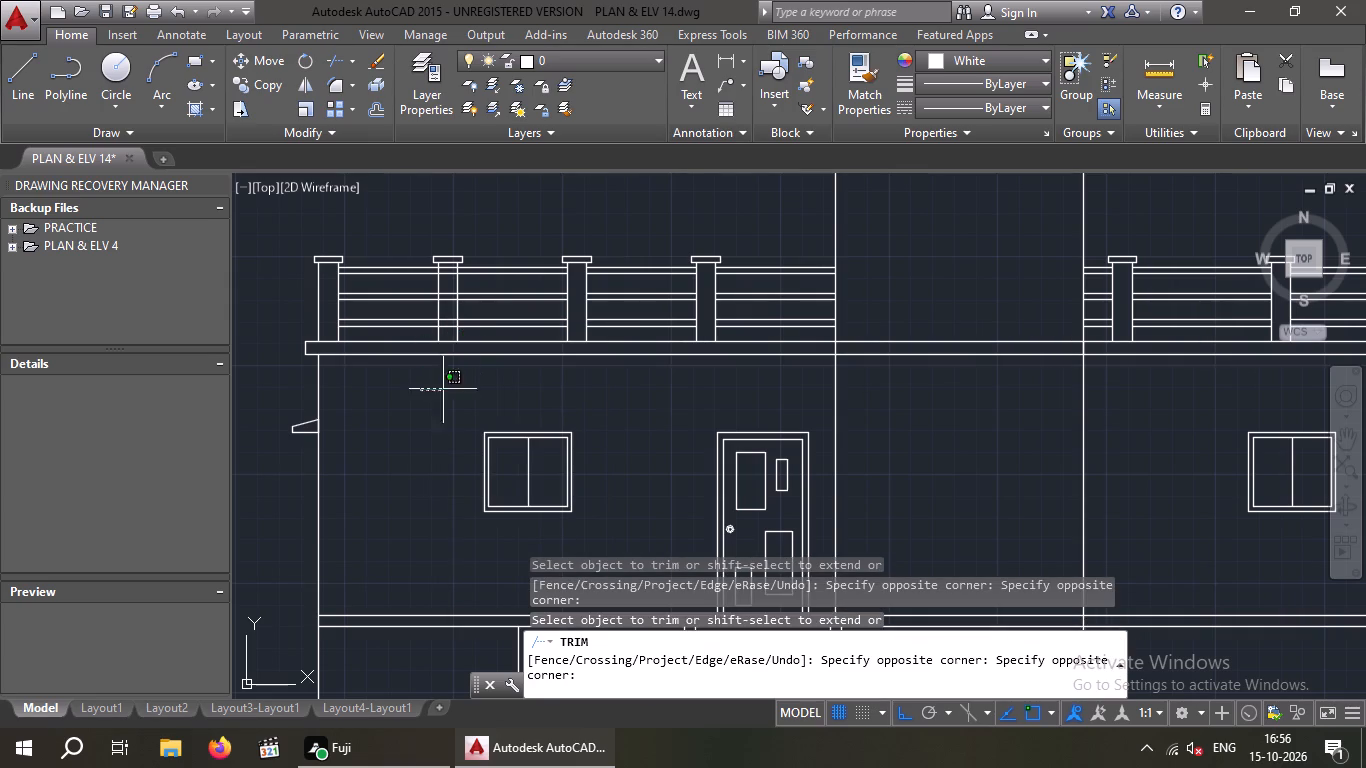
left_click(432, 392)
middle_click_drag(452, 329, 465, 394)
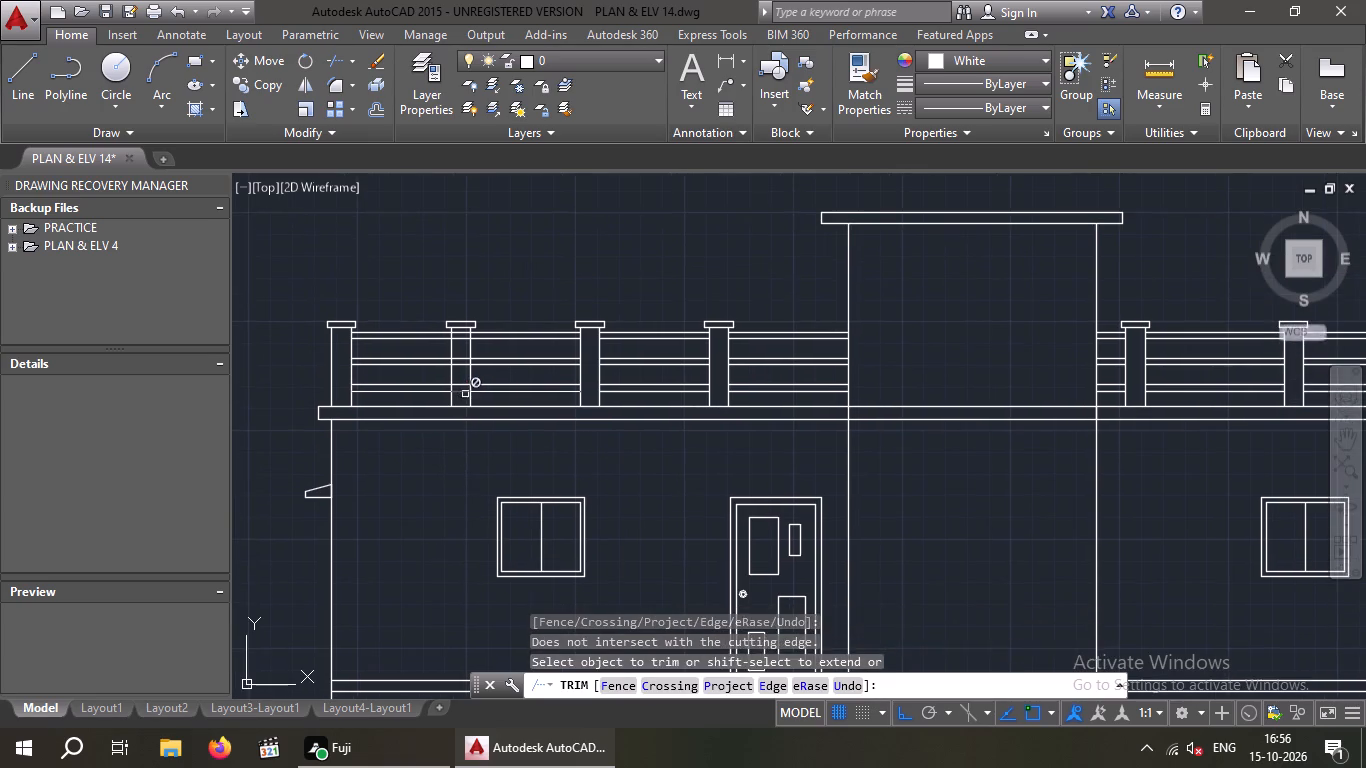
scroll(464, 392, "up", 4)
left_click_drag(465, 396, 447, 367)
scroll(441, 319, "down", 2)
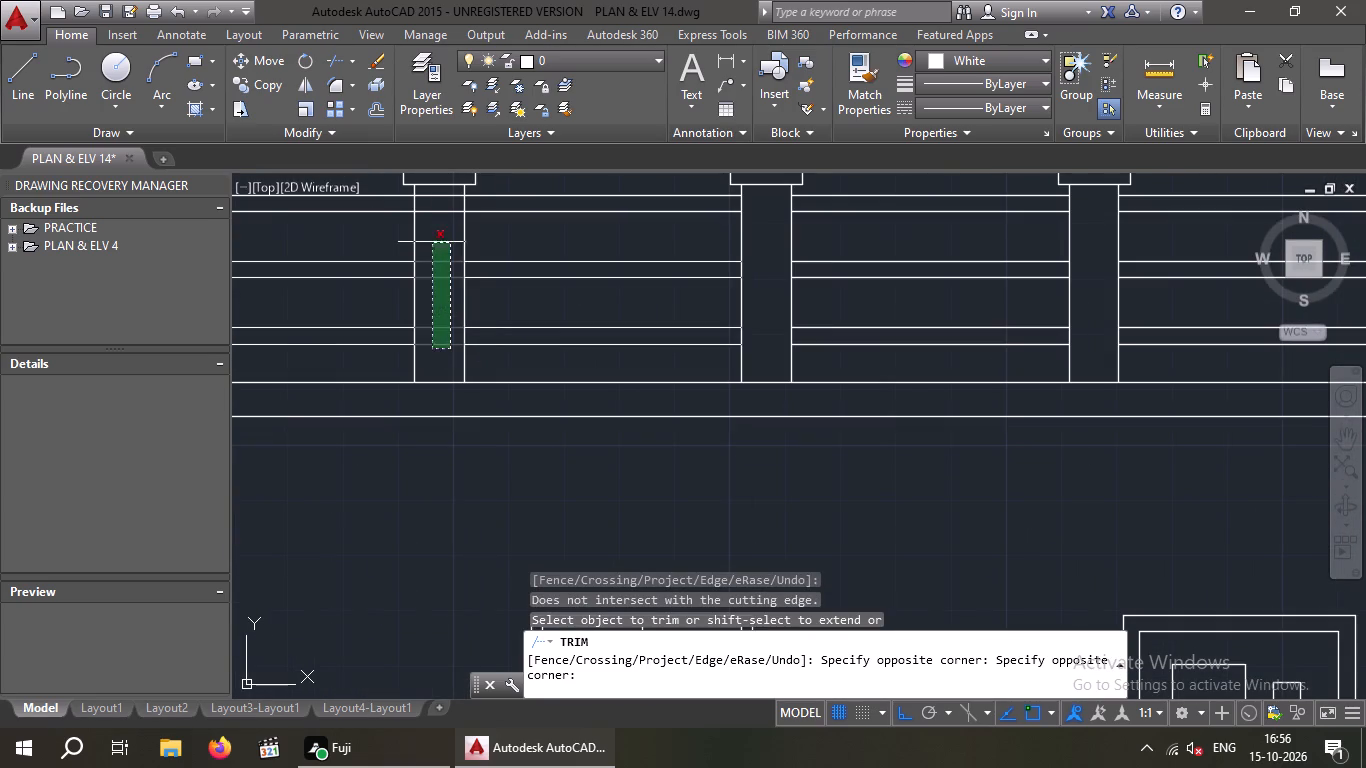
left_click(430, 192)
scroll(438, 259, "down", 2)
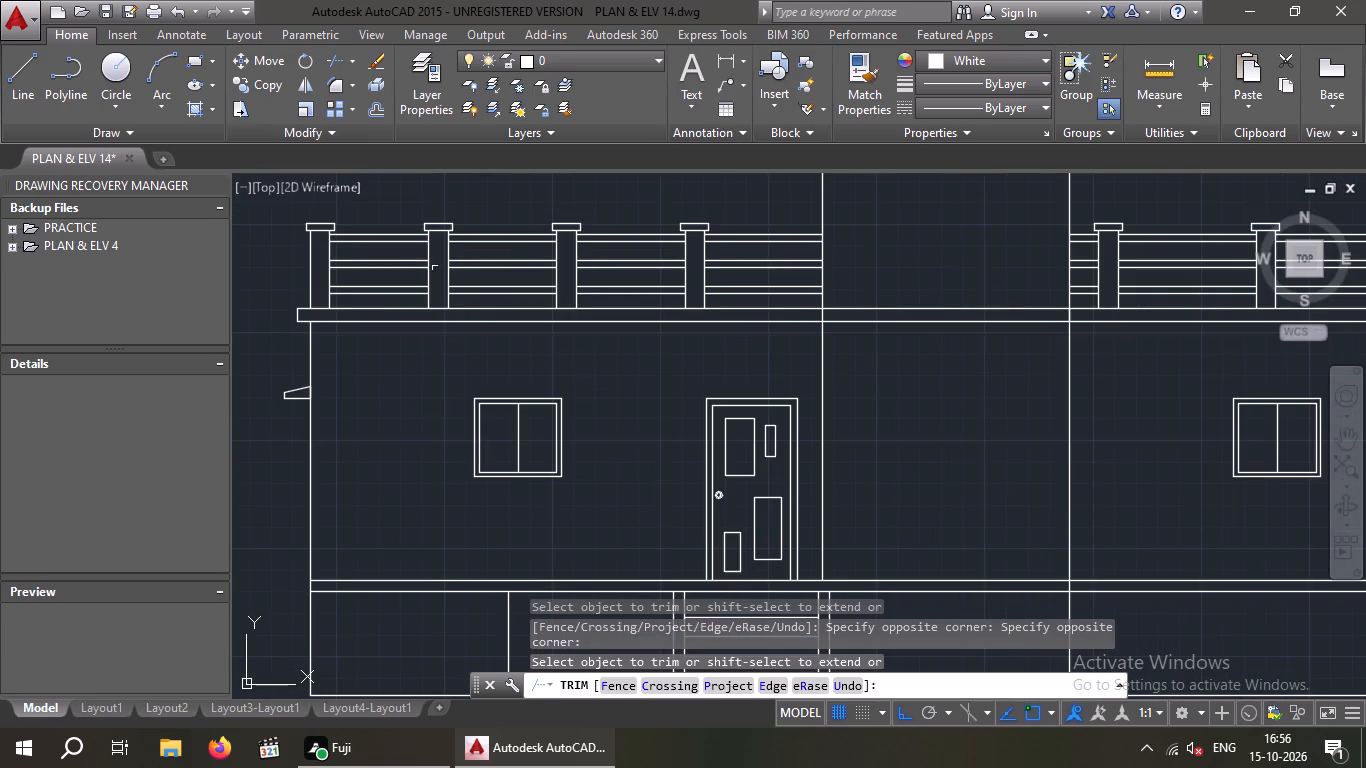
key("Escape")
key("Escape")
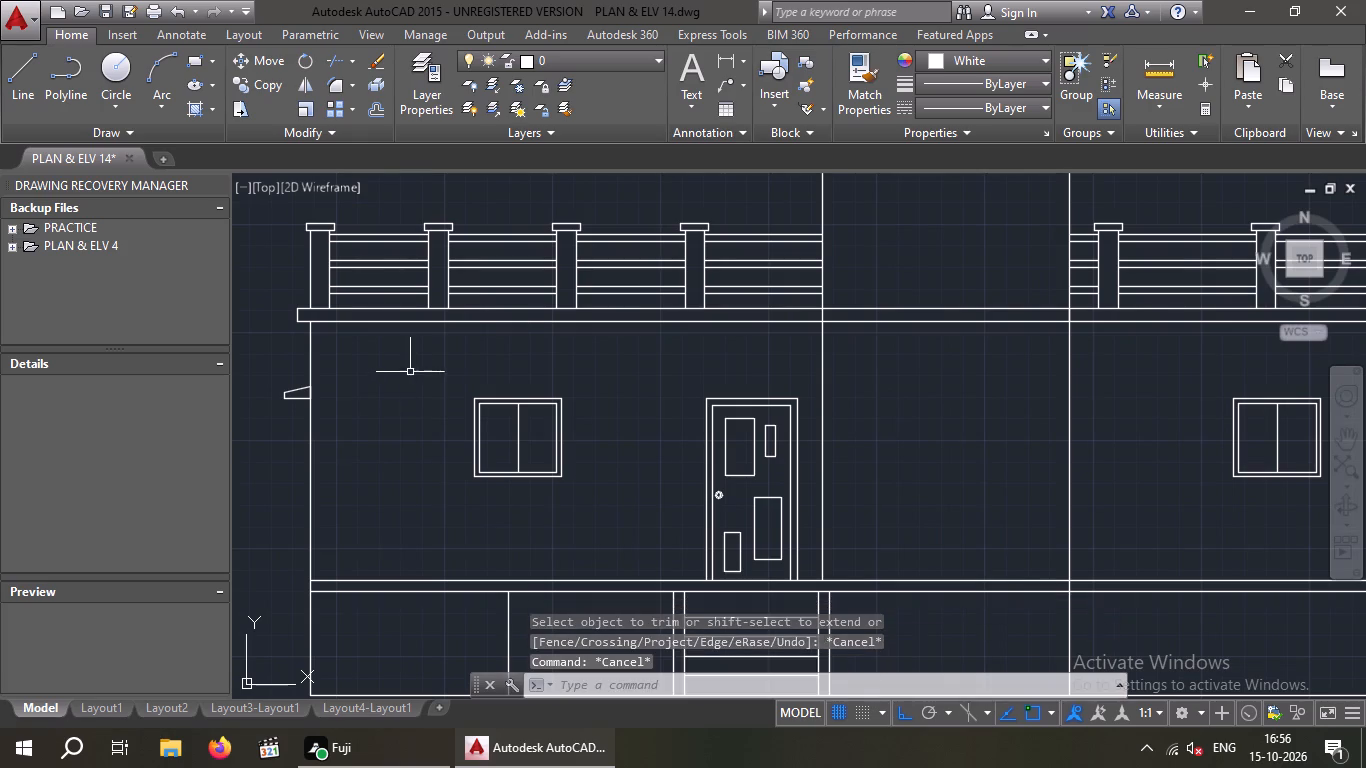
Examine the front elevation around the central tower and its parapet railings.
scroll(416, 358, "down", 2)
middle_click_drag(416, 357, 385, 366)
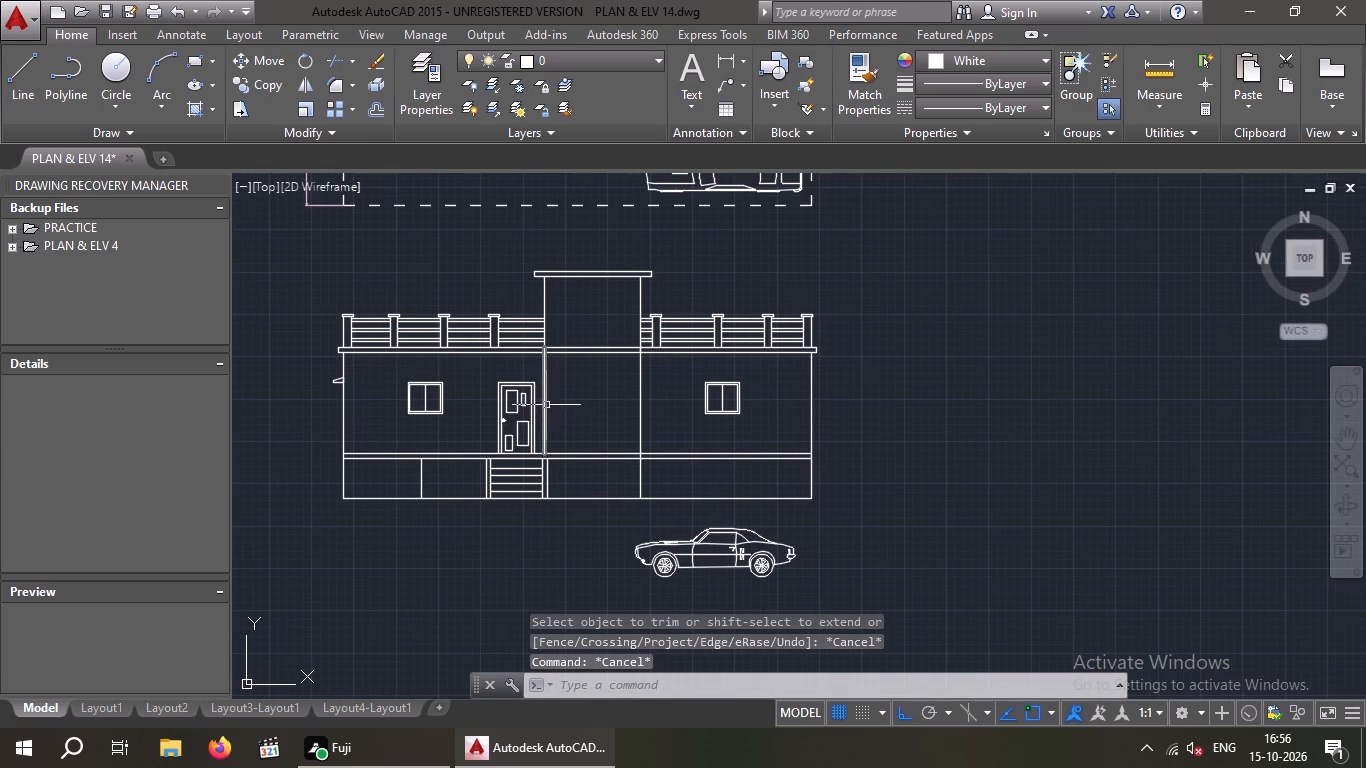
middle_click_drag(585, 390, 463, 395)
middle_click_drag(490, 391, 471, 404)
scroll(452, 404, "up", 1)
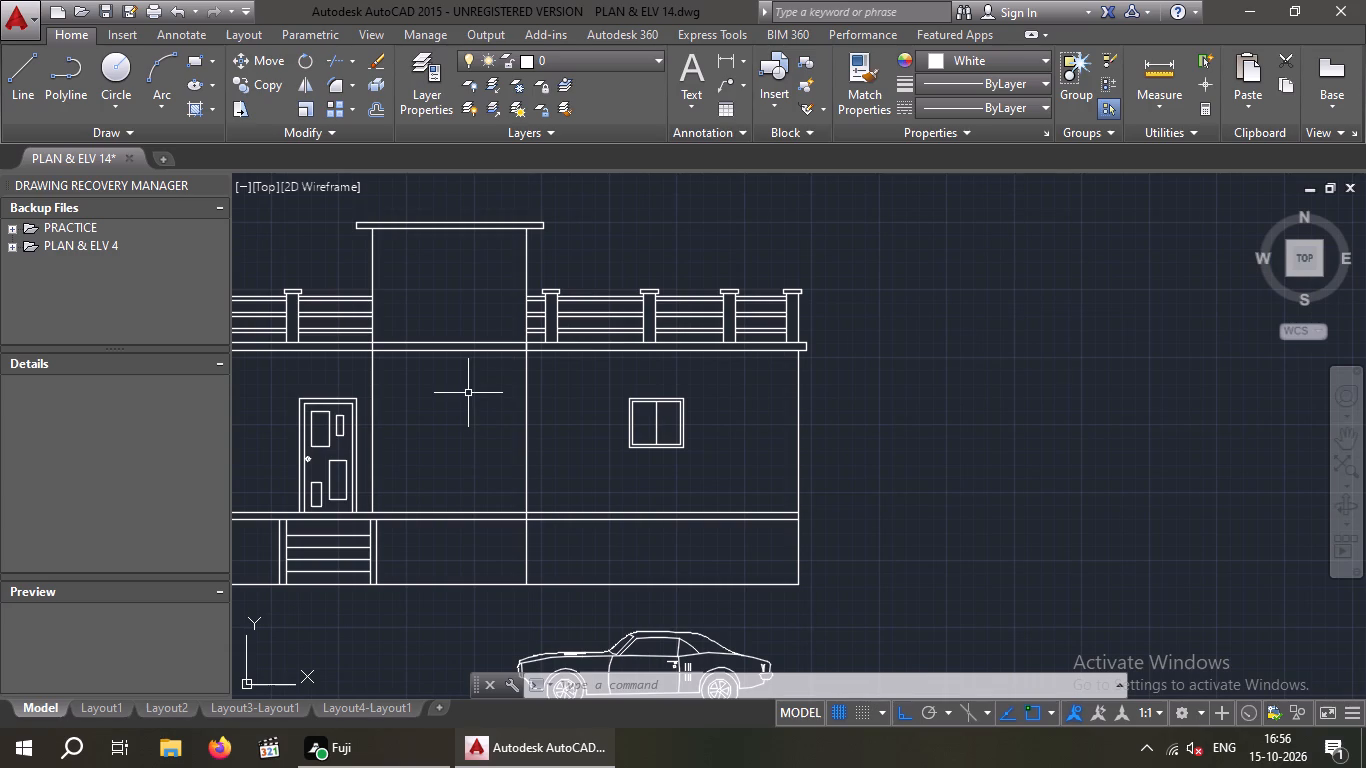
scroll(456, 389, "down", 1)
middle_click_drag(460, 399, 466, 407)
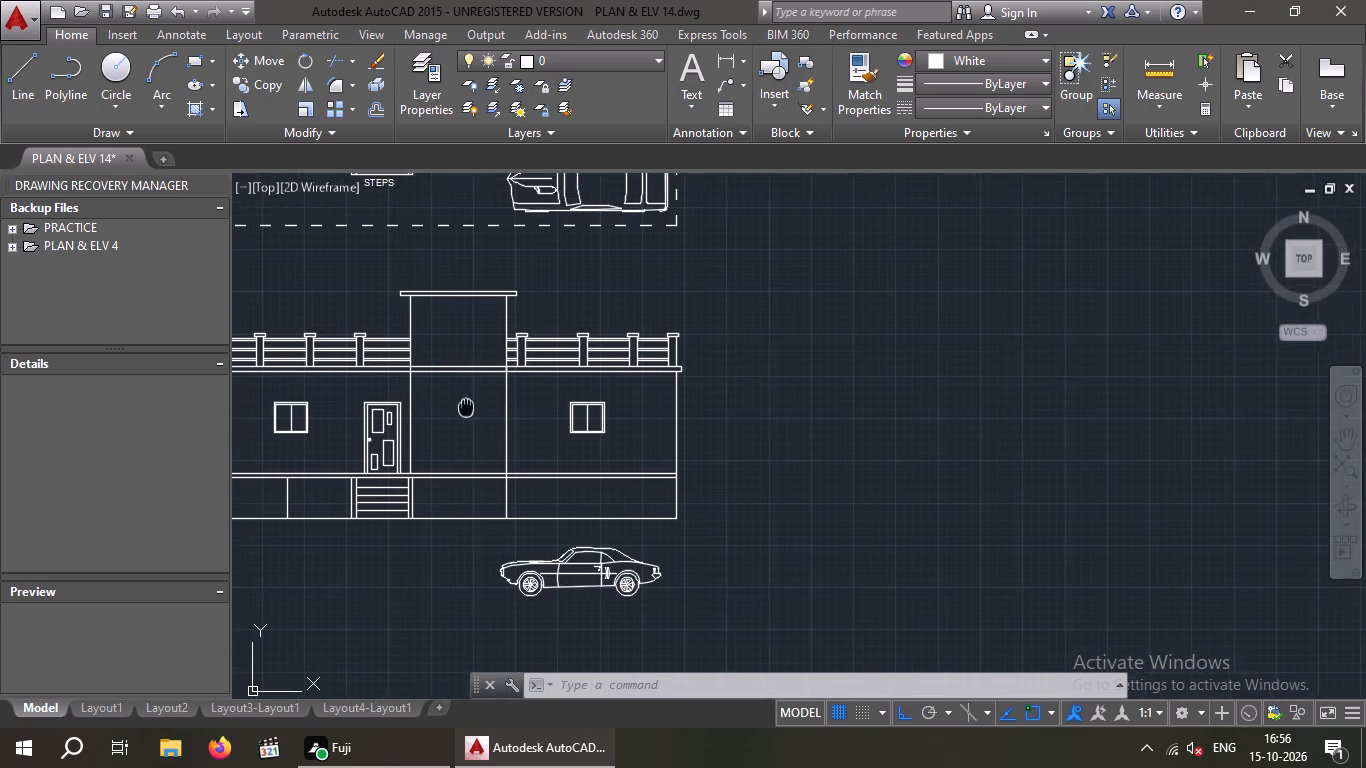
middle_click_drag(466, 407, 474, 431)
scroll(457, 412, "up", 1)
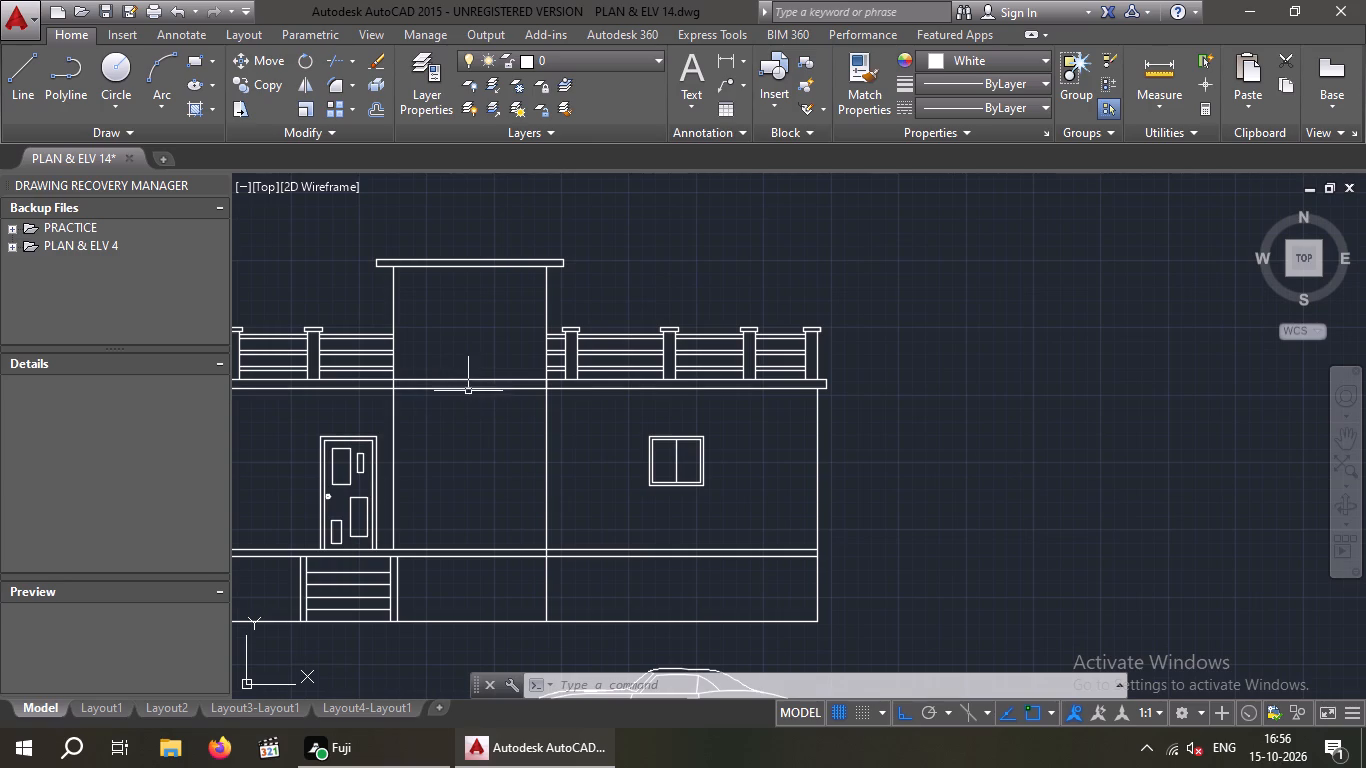
middle_click_drag(458, 413, 496, 429)
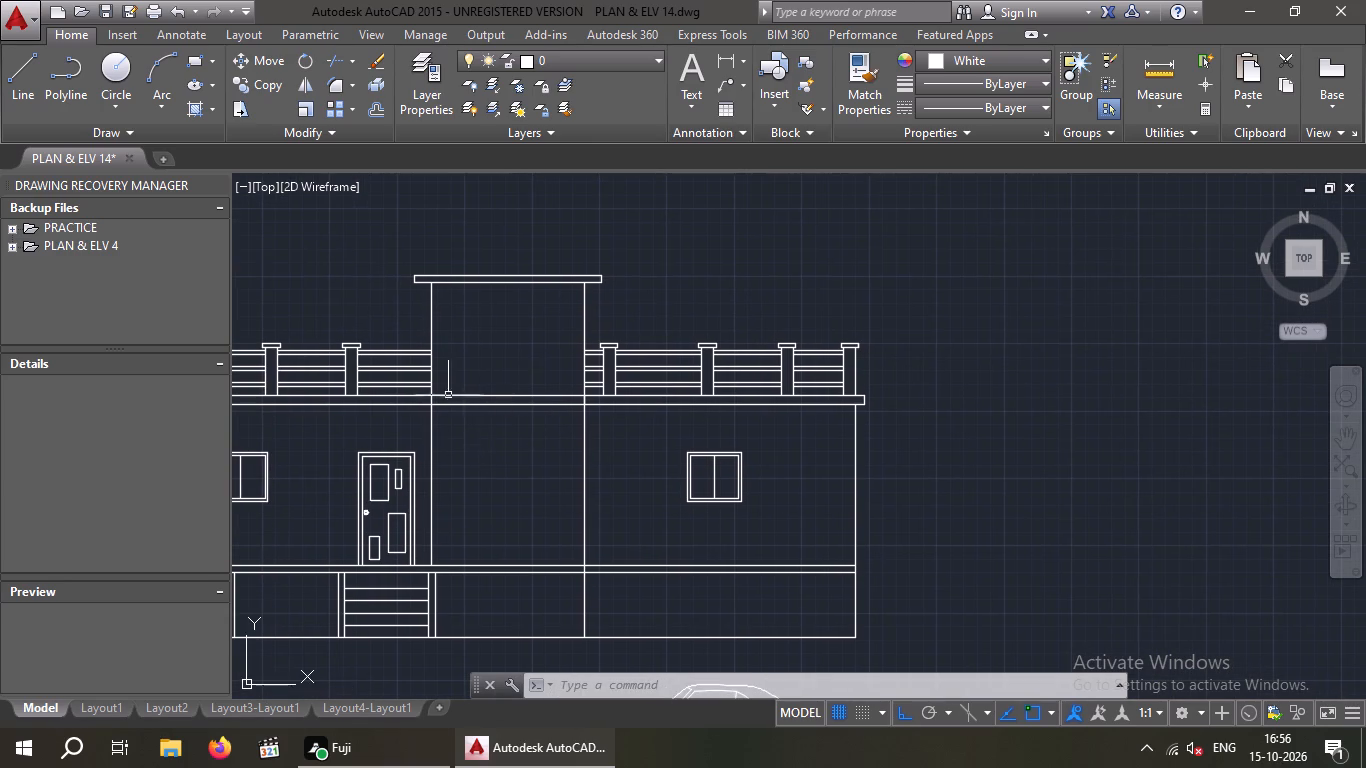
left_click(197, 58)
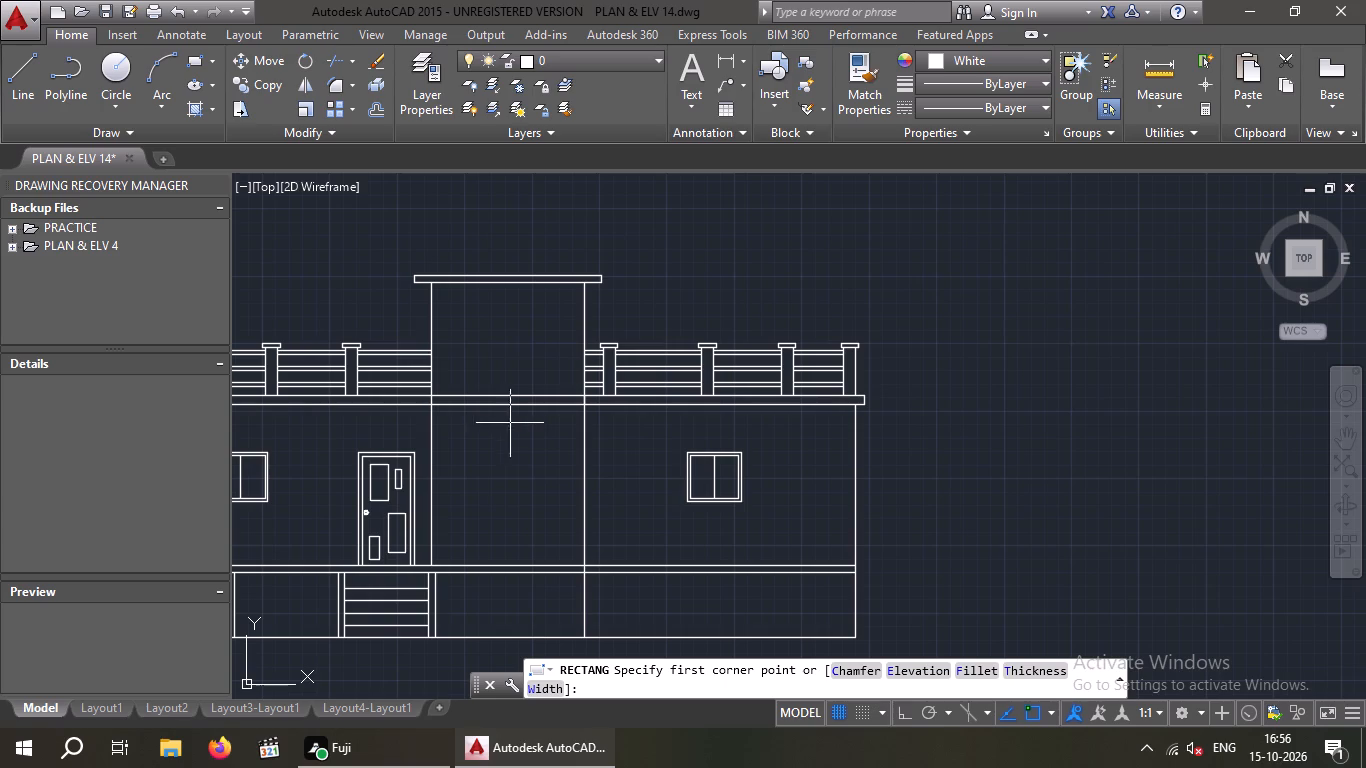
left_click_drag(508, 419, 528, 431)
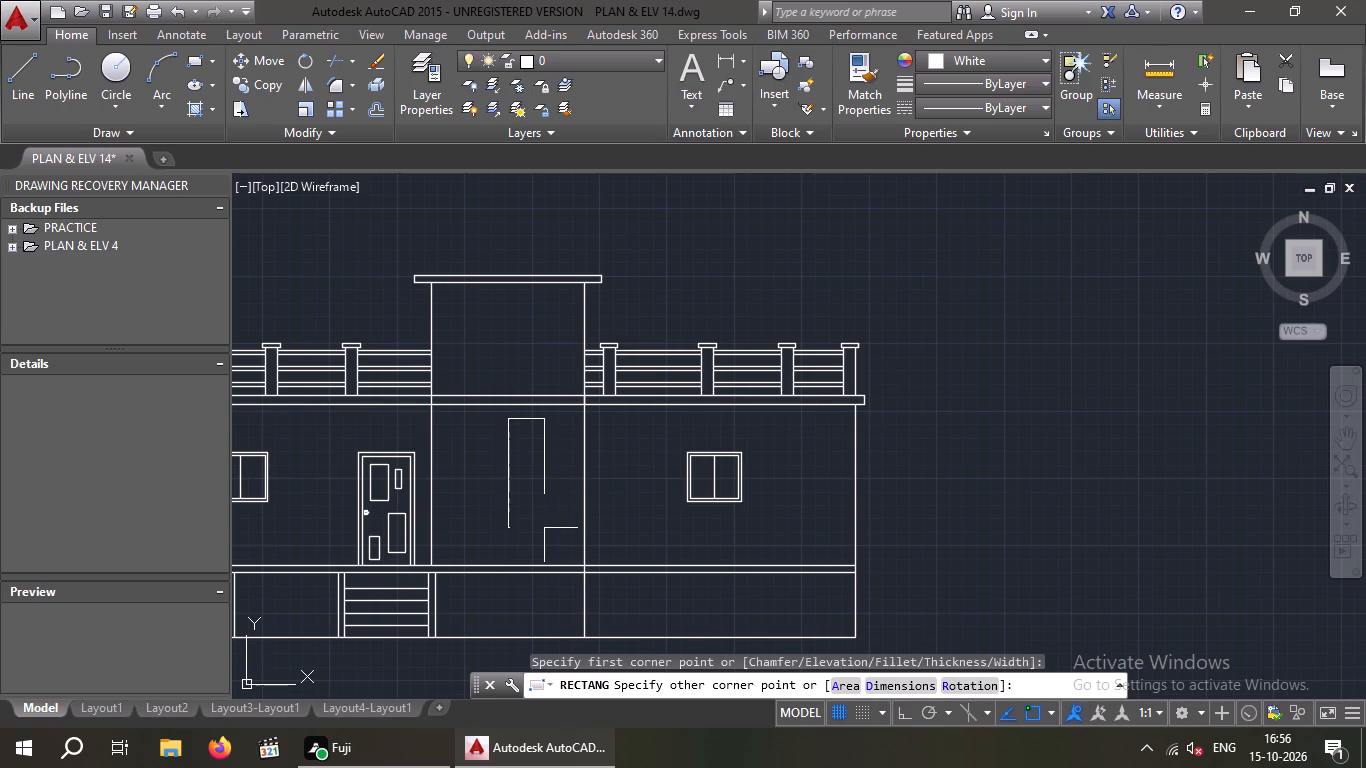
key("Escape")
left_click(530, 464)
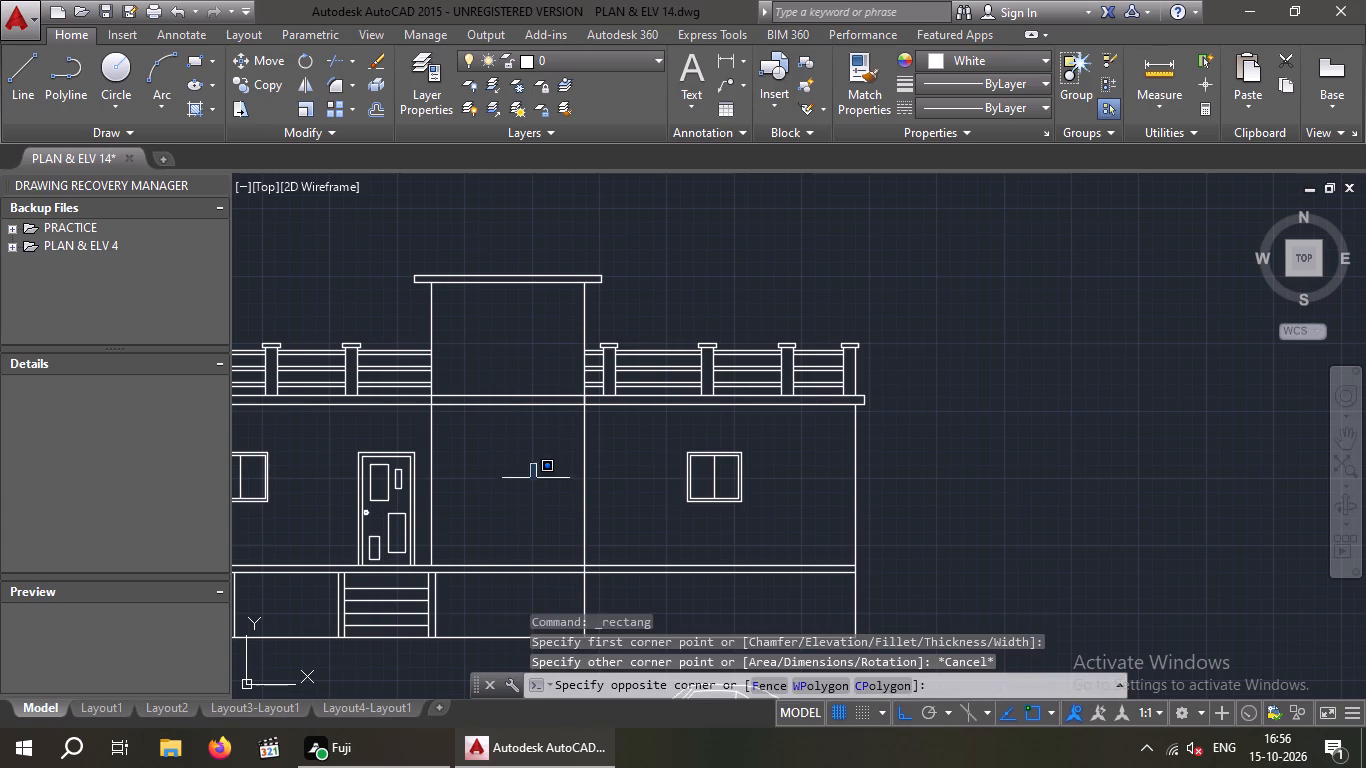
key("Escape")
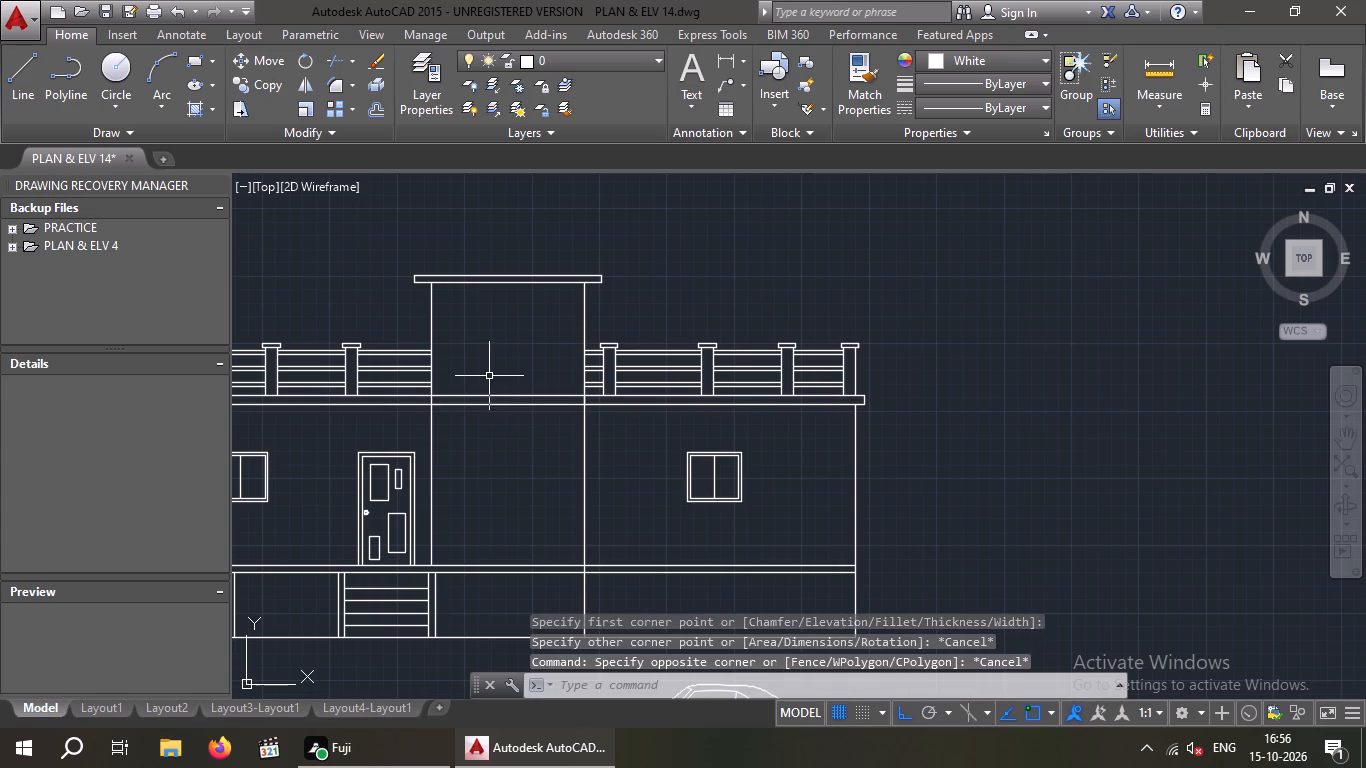
Trim the two roof slab lines crossing the central tower between its vertical walls.
type("TR")
key("space")
key("space")
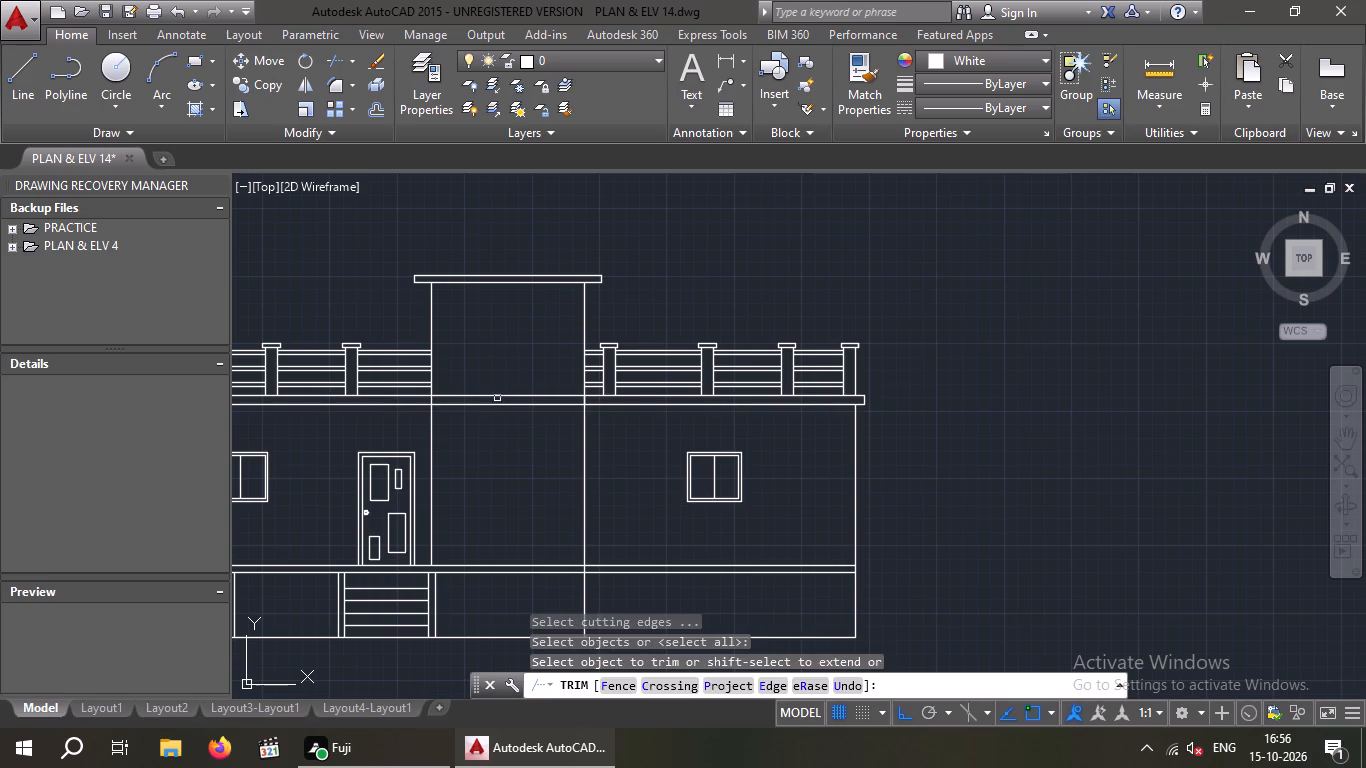
left_click_drag(519, 442, 499, 409)
left_click(481, 369)
scroll(492, 374, "down", 2)
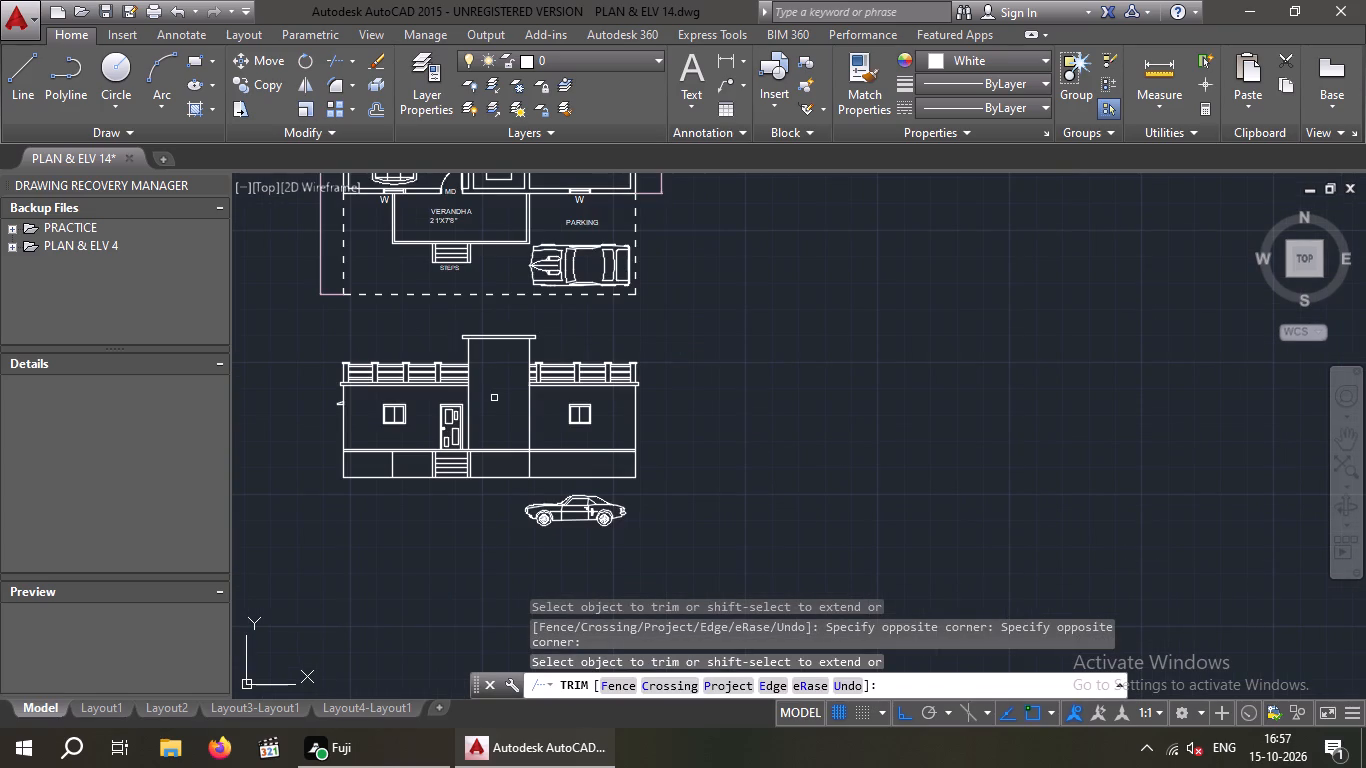
key("Escape")
key("Escape")
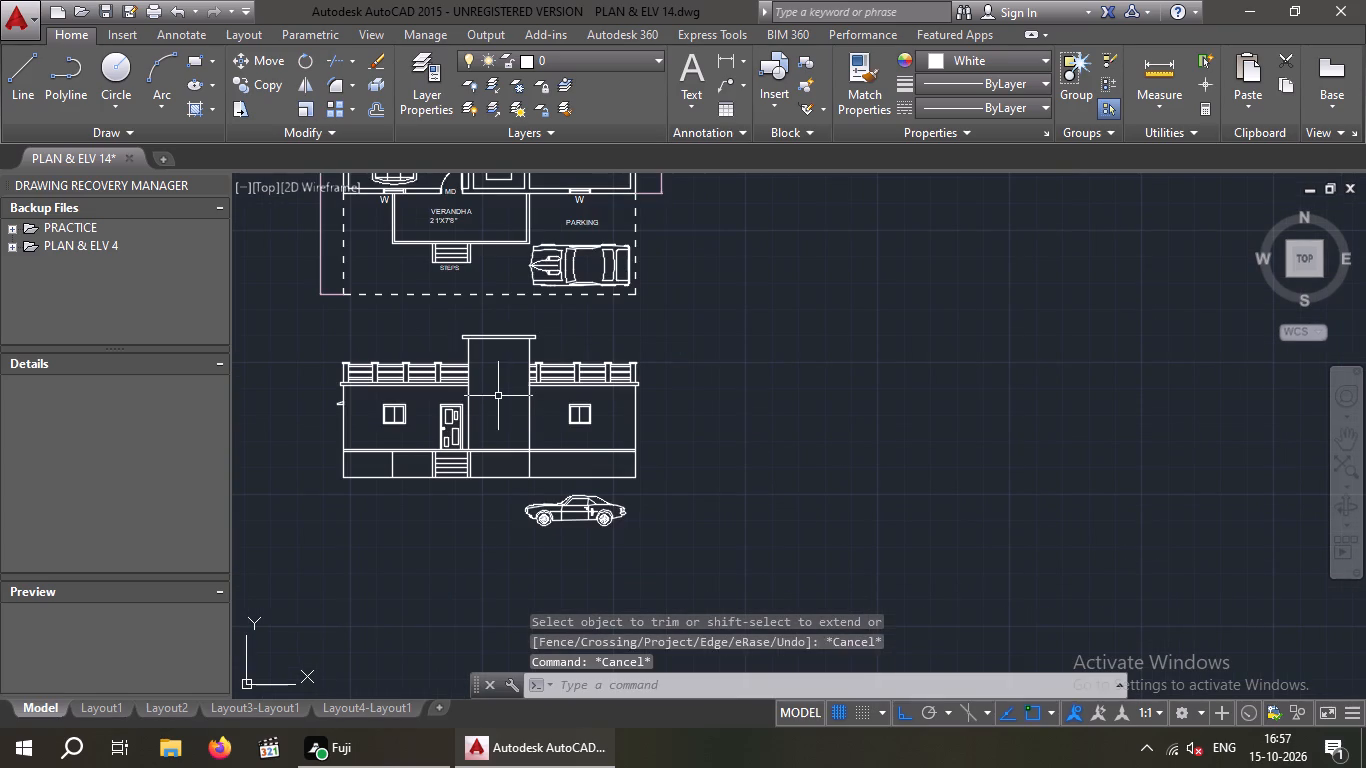
key("Escape")
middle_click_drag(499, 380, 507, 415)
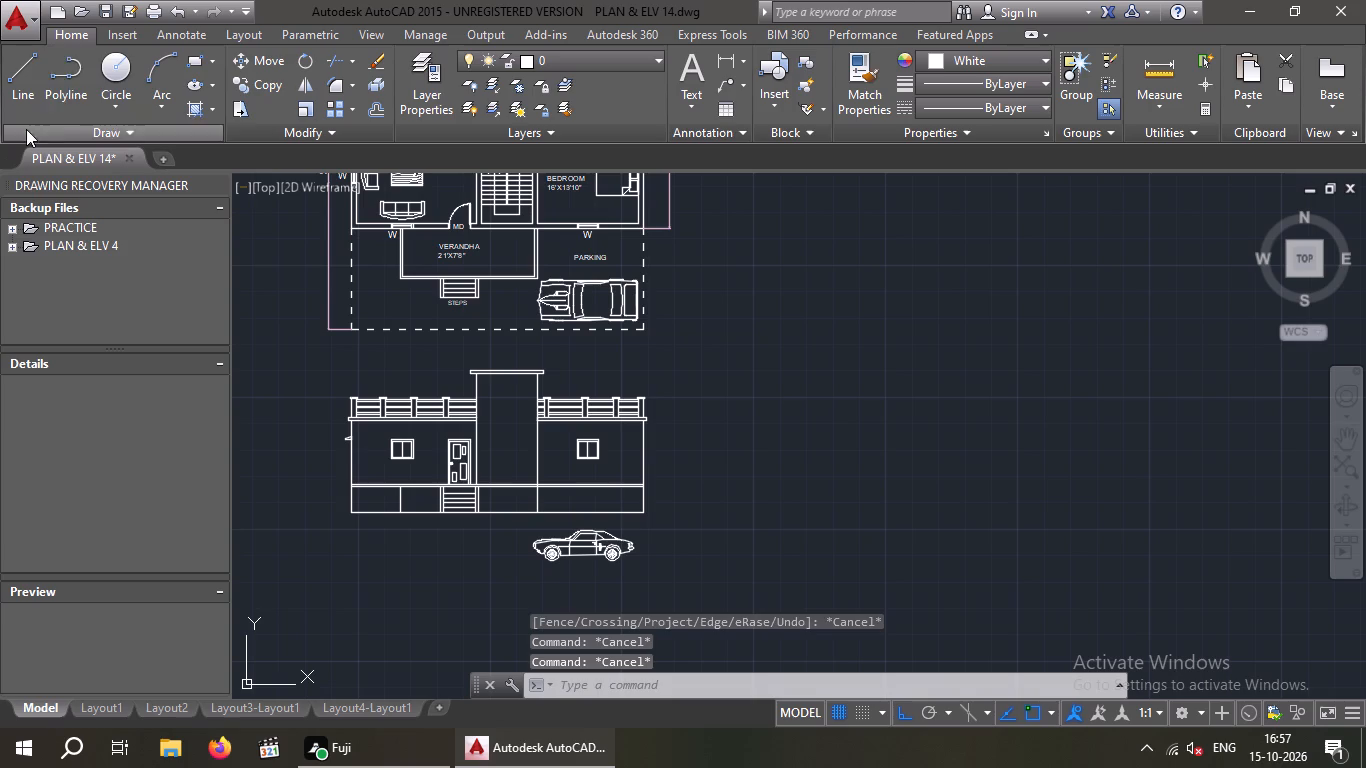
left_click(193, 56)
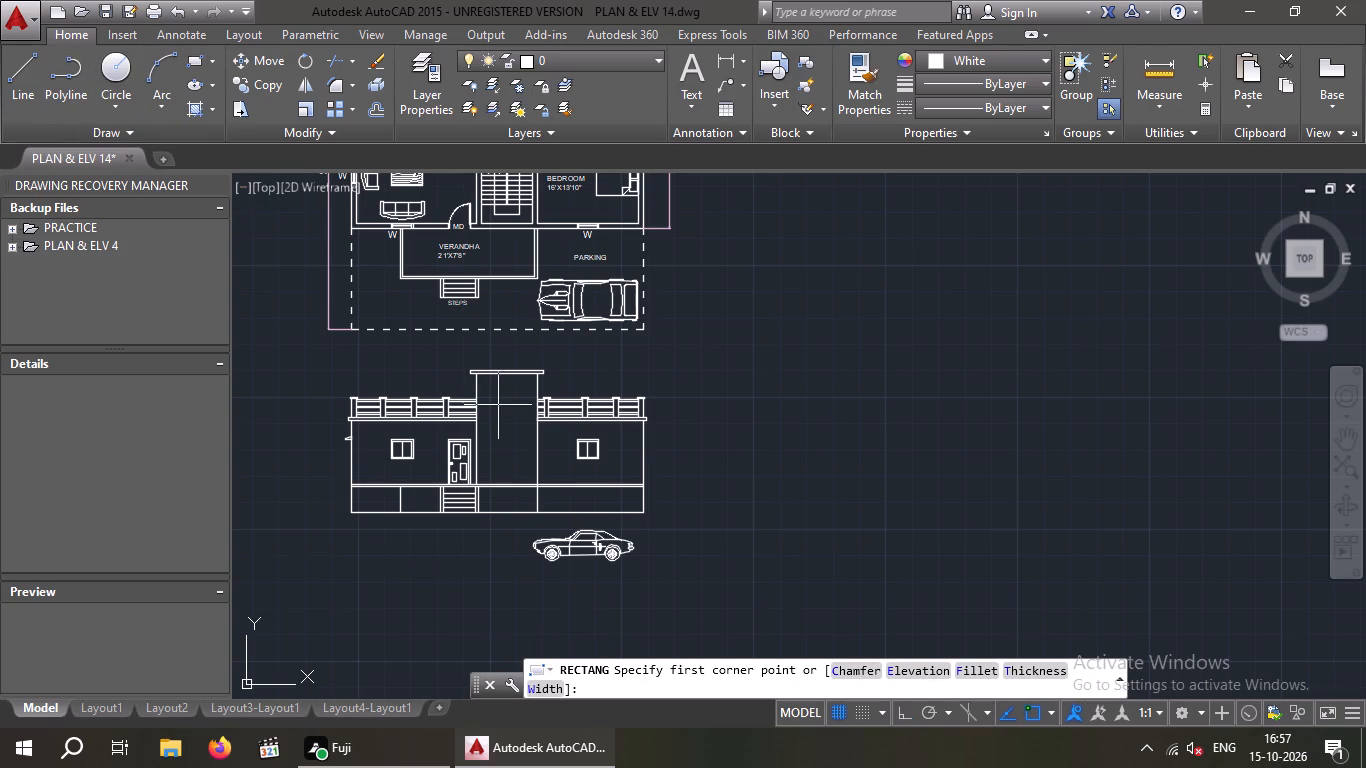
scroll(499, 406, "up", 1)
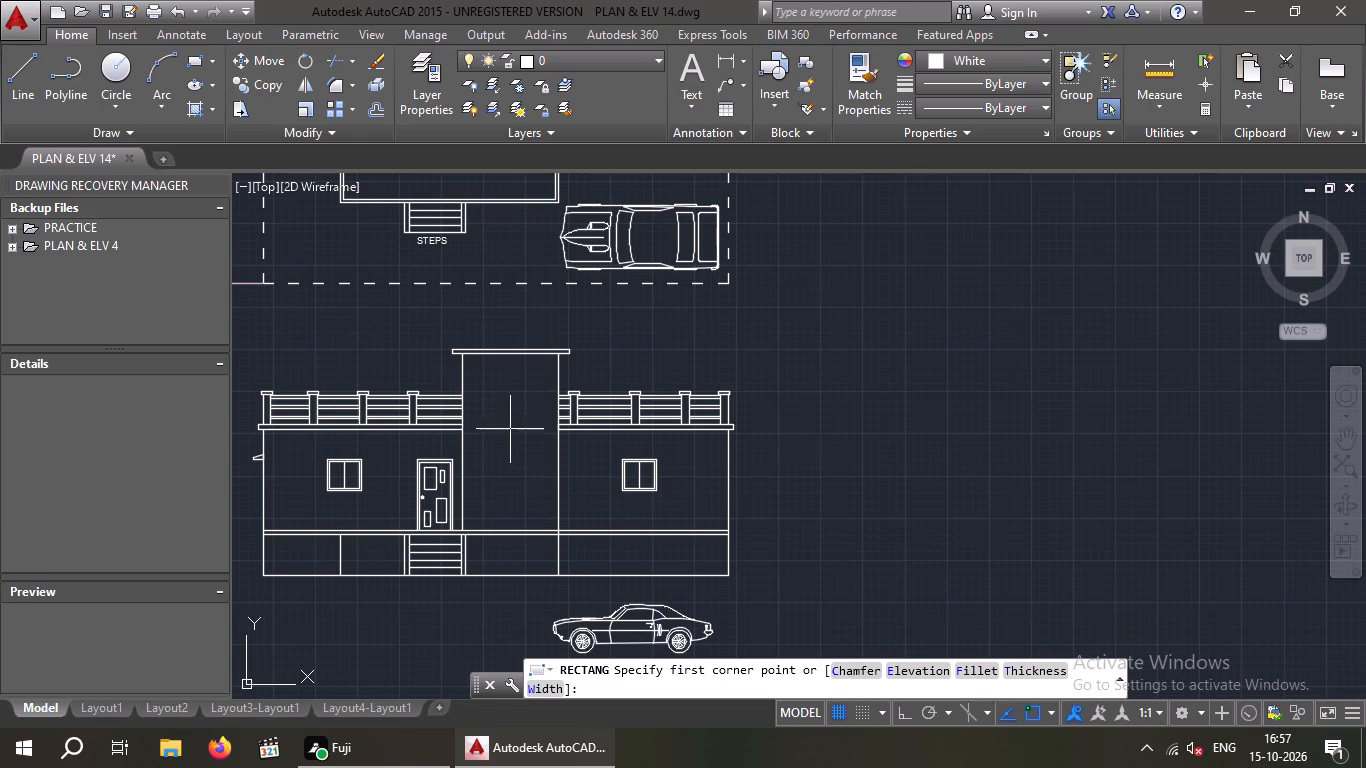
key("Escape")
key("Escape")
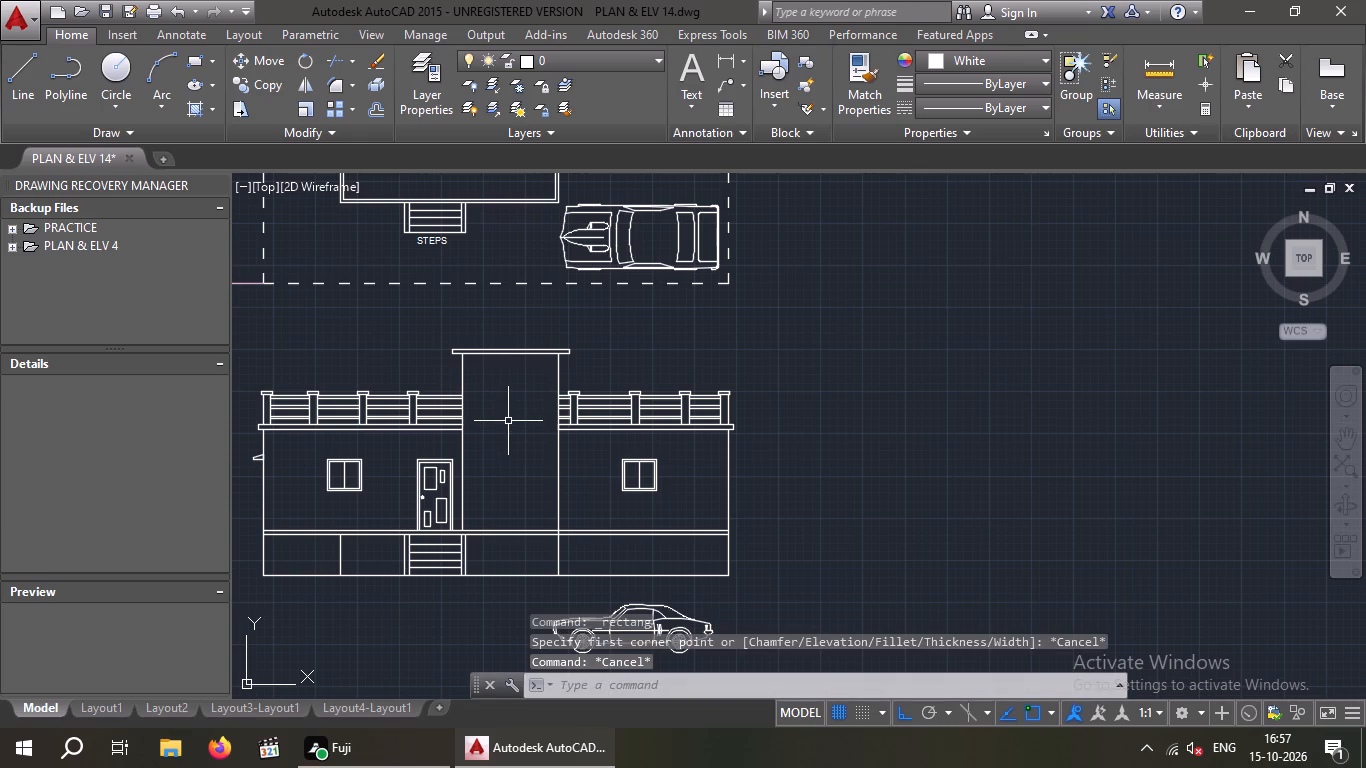
Offset the lower and upper segments of the central tower's left wall line 9" inward.
key("o")
key("Return")
key("9")
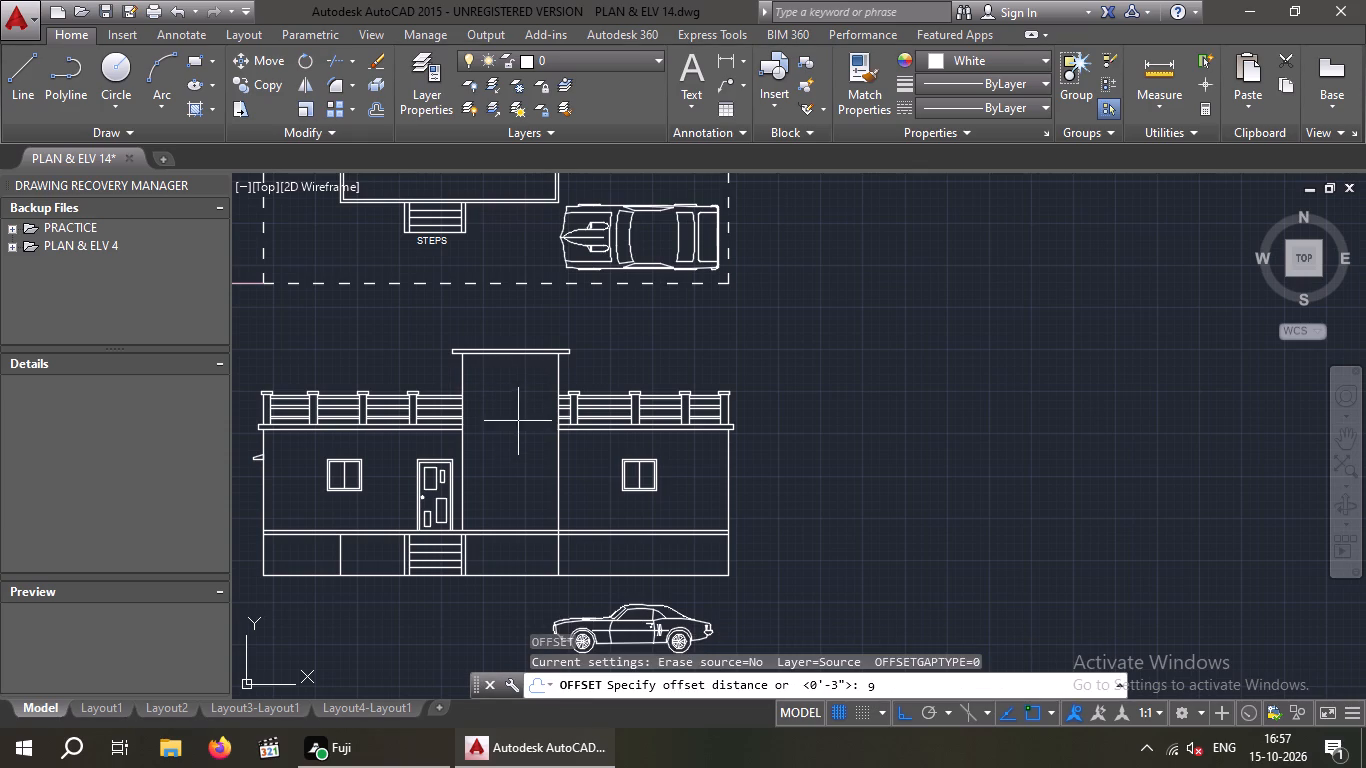
key("shift+quotedbl")
key("Return")
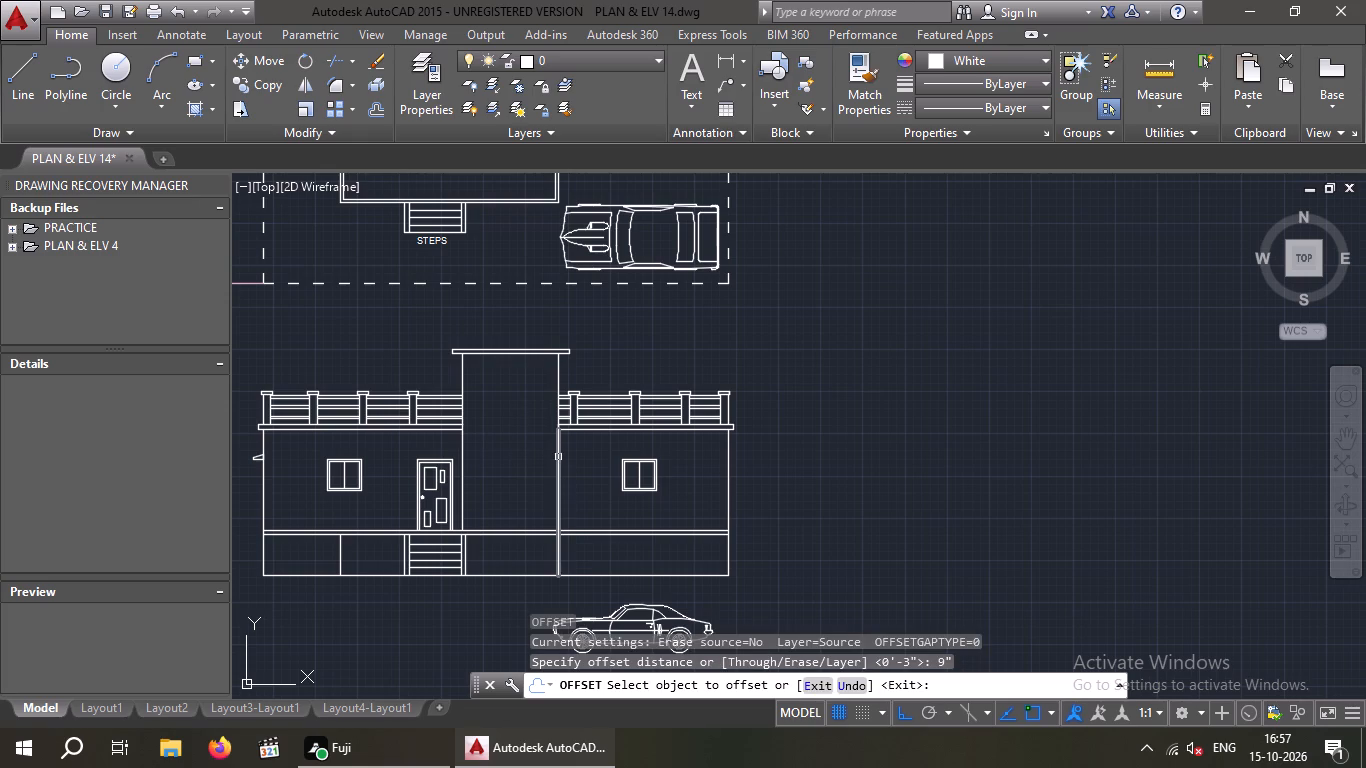
left_click_drag(461, 456, 492, 458)
left_click(516, 460)
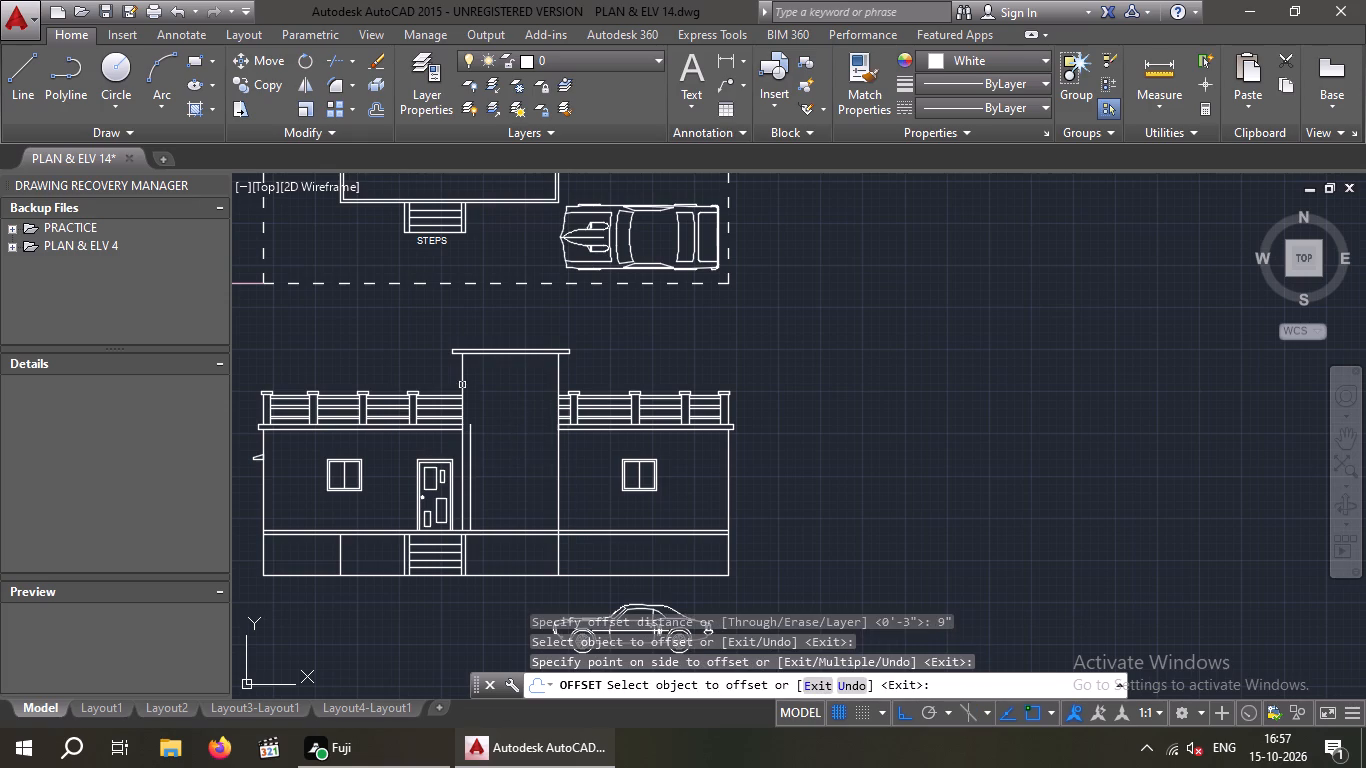
left_click_drag(460, 377, 500, 381)
left_click(504, 381)
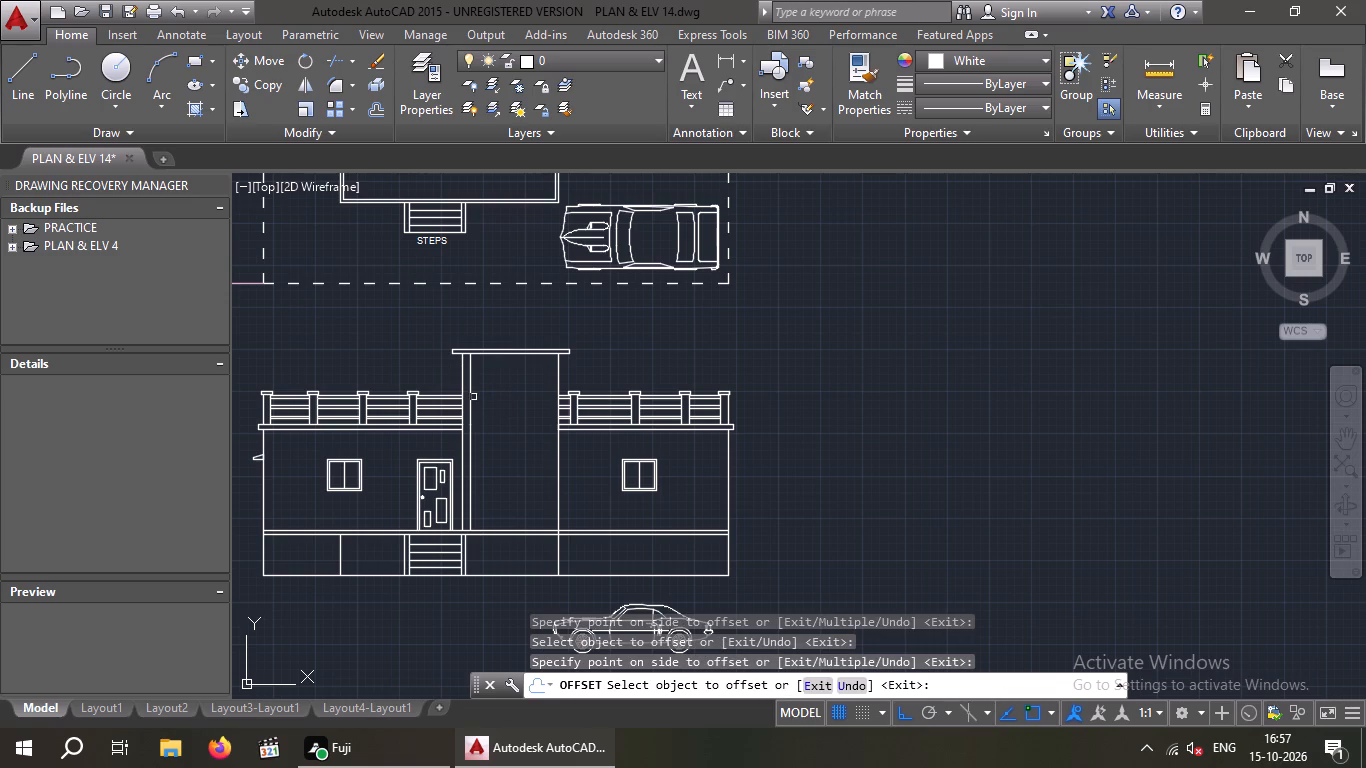
Offset both segments of the new line inside the tower's left wall another 9" inward.
left_click_drag(472, 393, 500, 397)
left_click(504, 397)
left_click_drag(471, 441, 490, 446)
left_click(500, 446)
key("Escape")
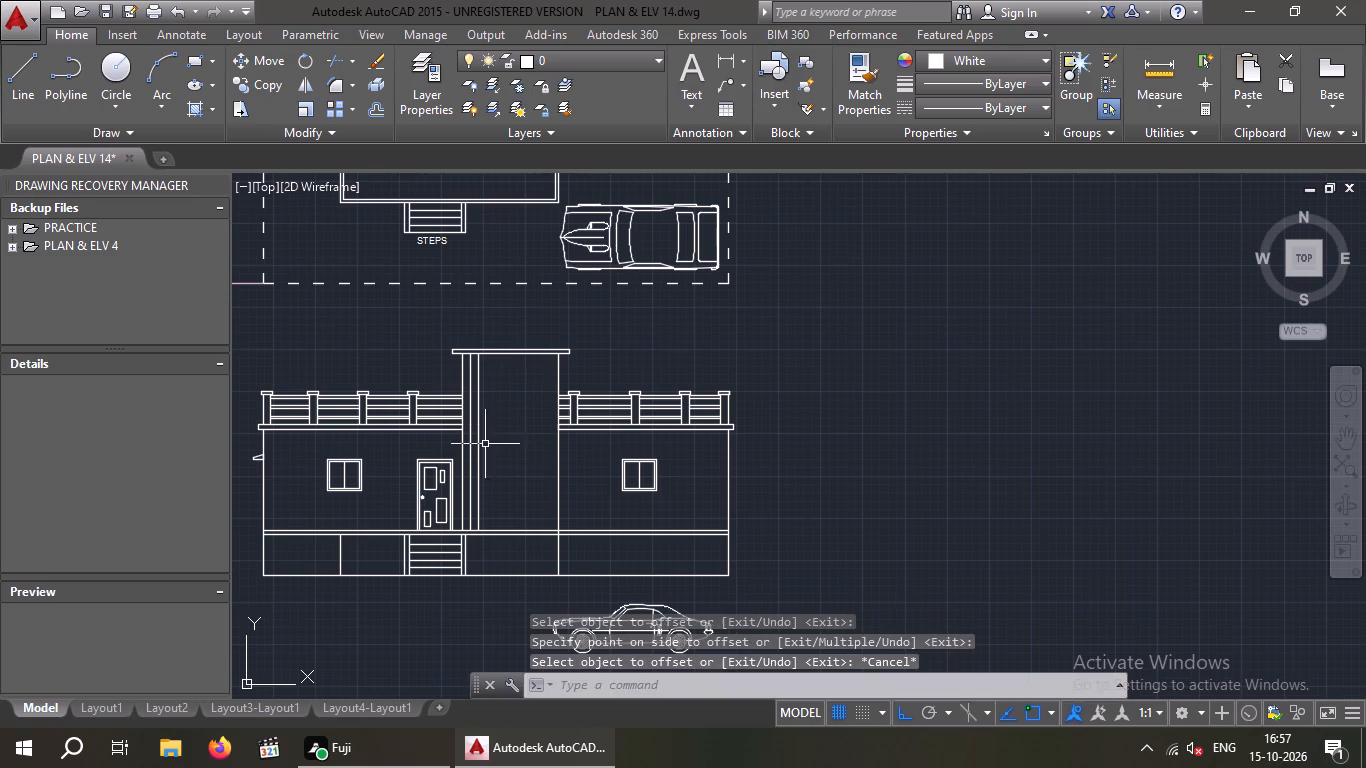
Erase both segments of the middle vertical line between the tower's left wall and the innermost line.
scroll(475, 442, "up", 2)
left_click(461, 446)
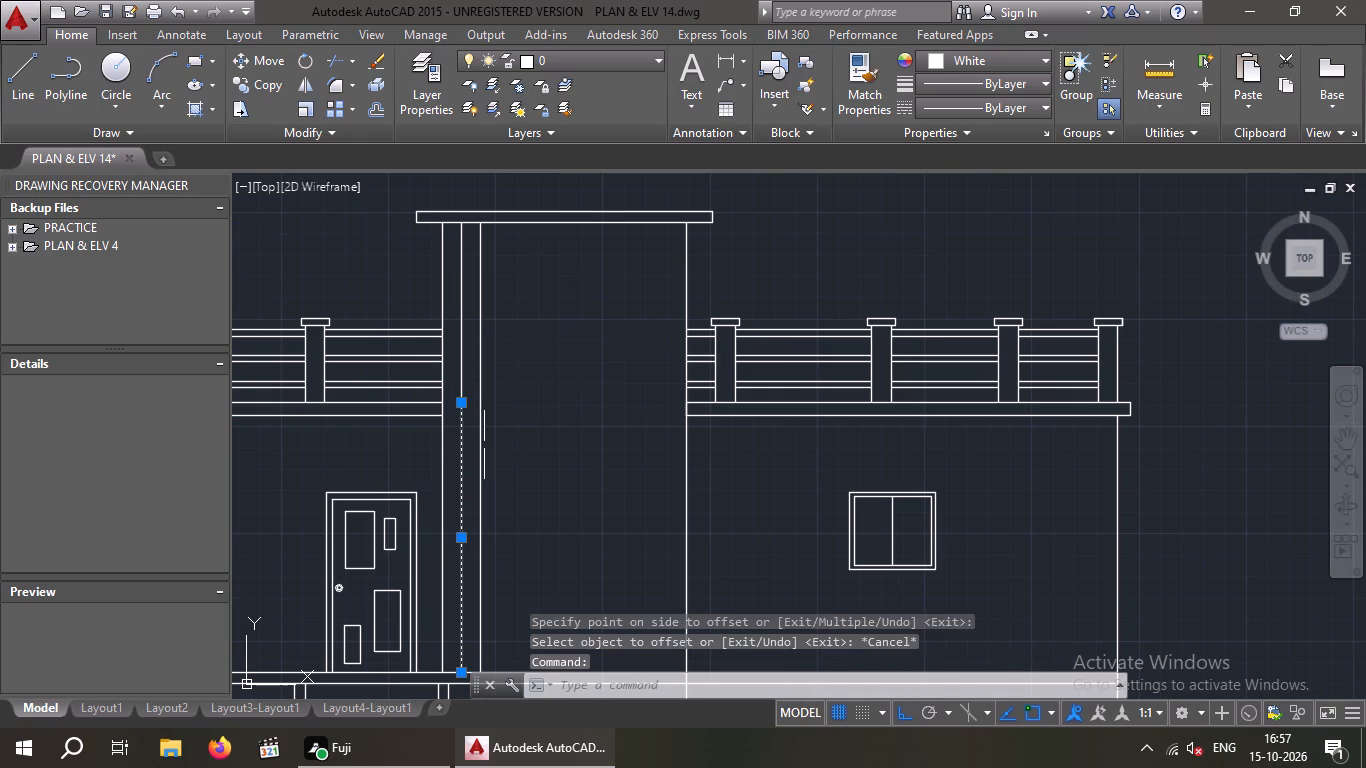
key("Delete")
left_click(464, 384)
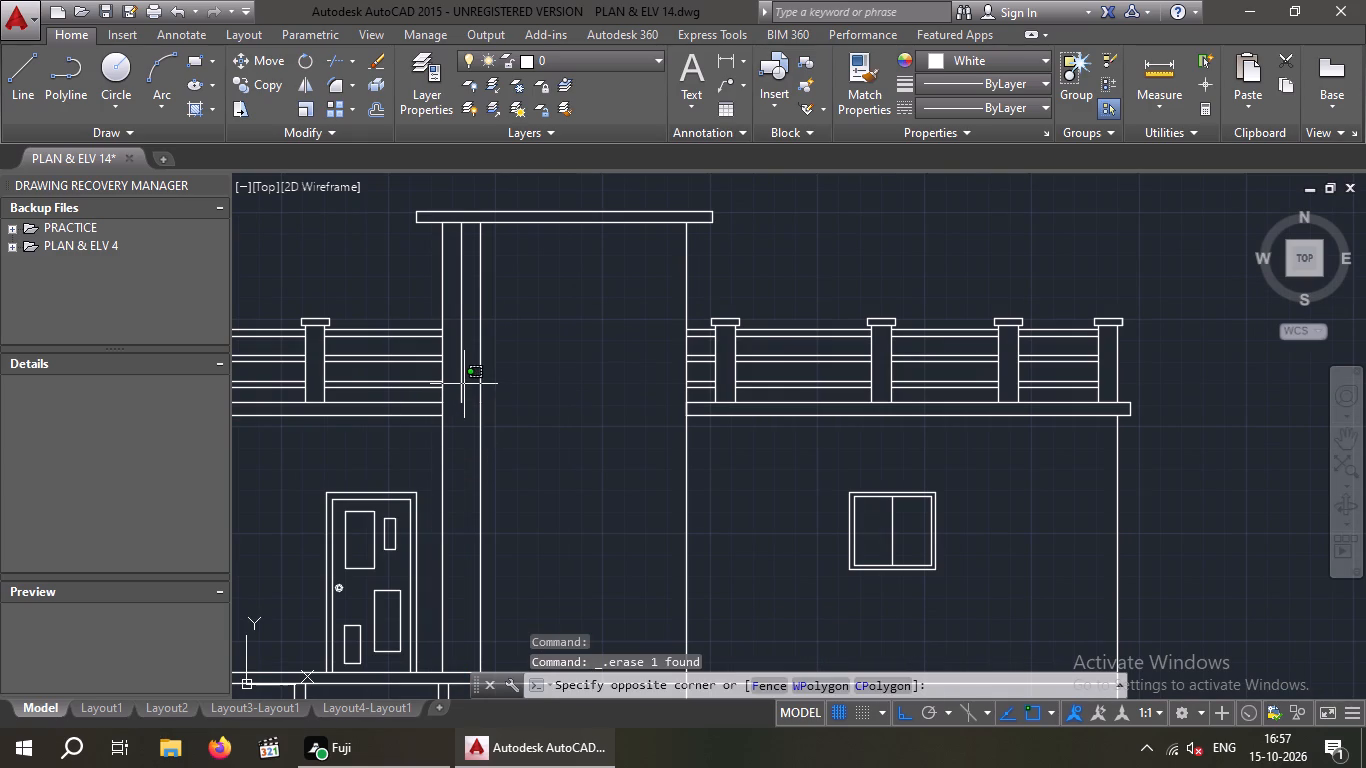
left_click(461, 384)
key("Delete")
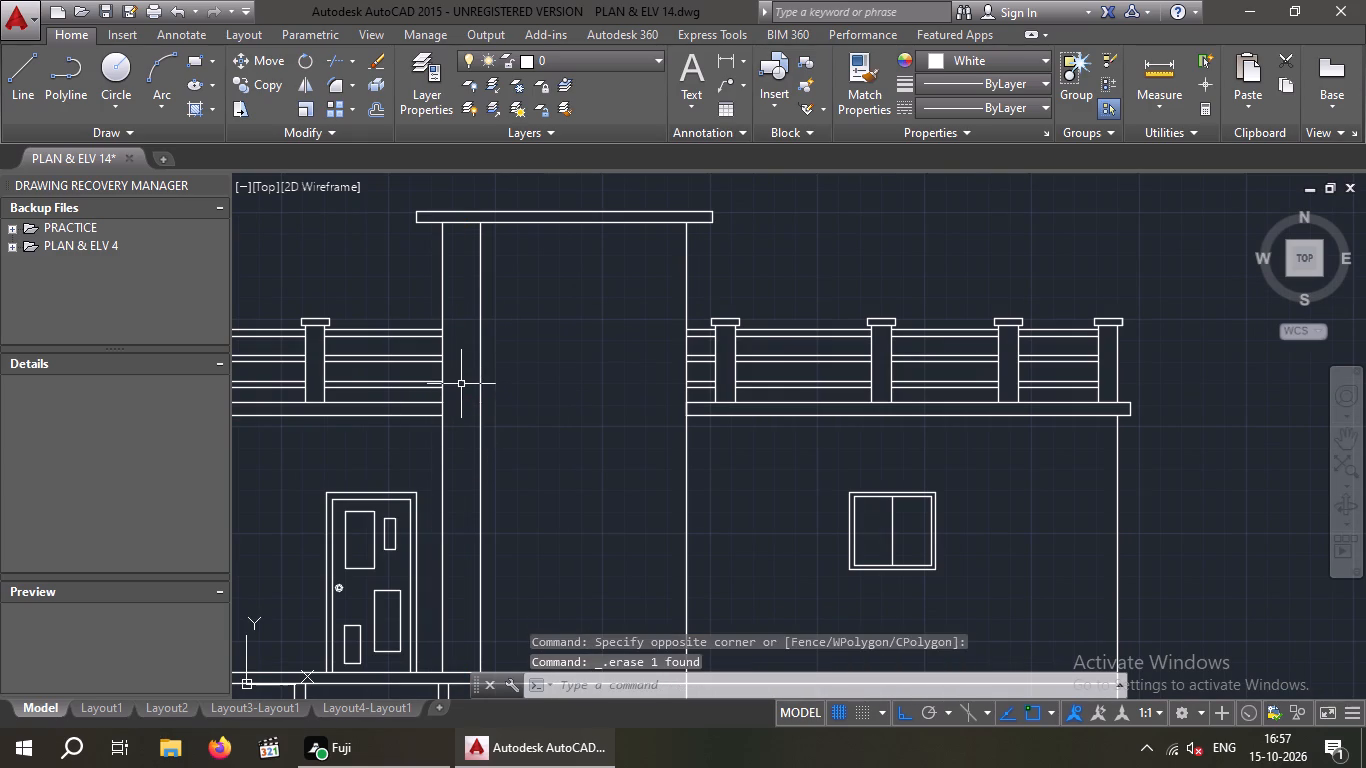
Offset the underside line of the tower's roof cap 9" downward, and offset the resulting line another 9" down.
scroll(489, 380, "down", 2)
middle_click_drag(514, 400, 482, 445)
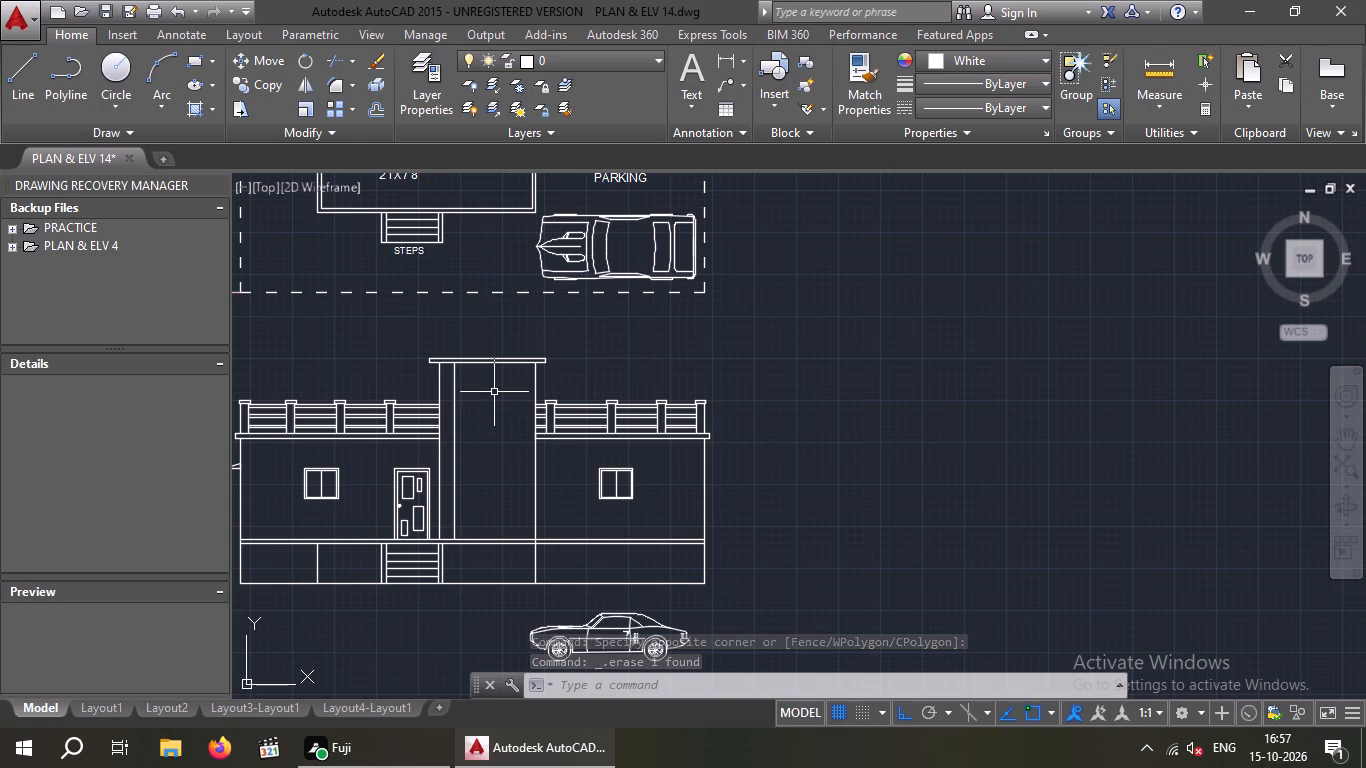
key("o")
key("space")
key("space")
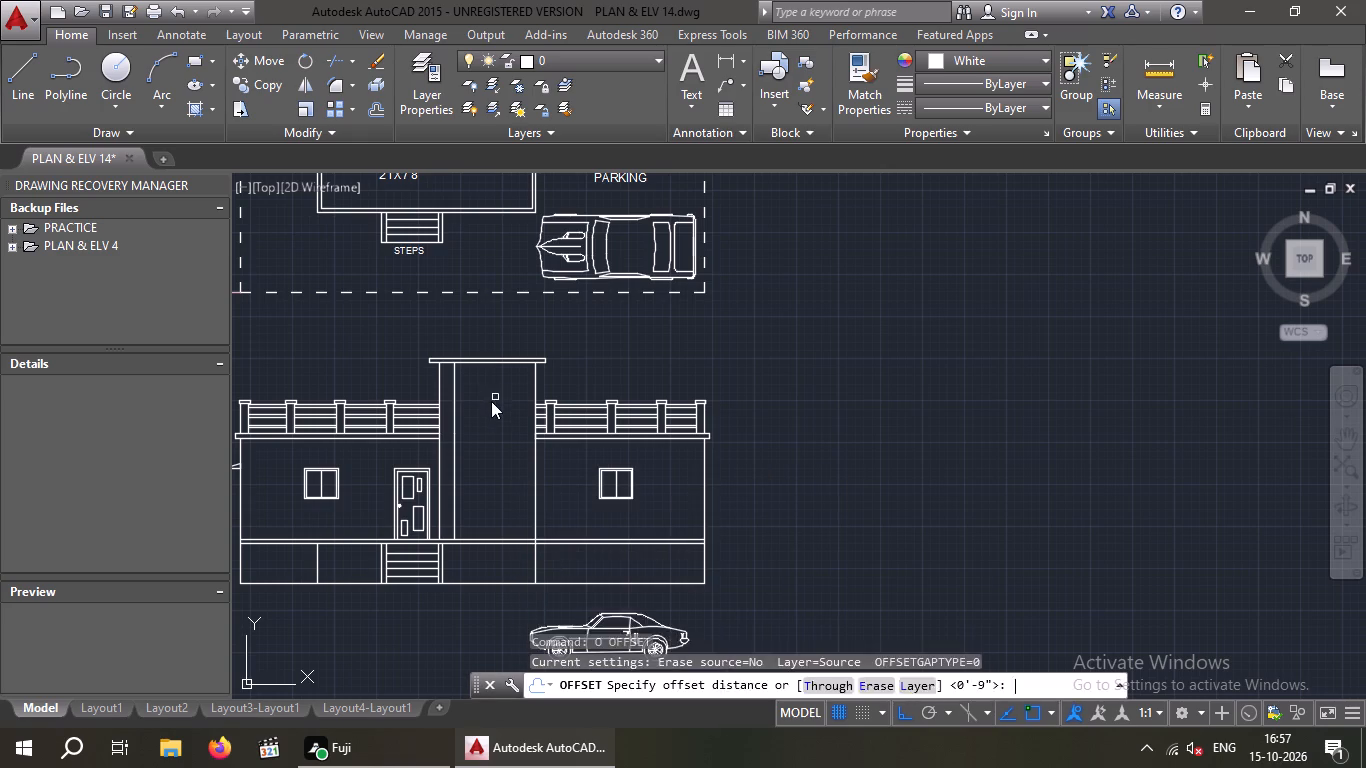
scroll(489, 382, "up", 2)
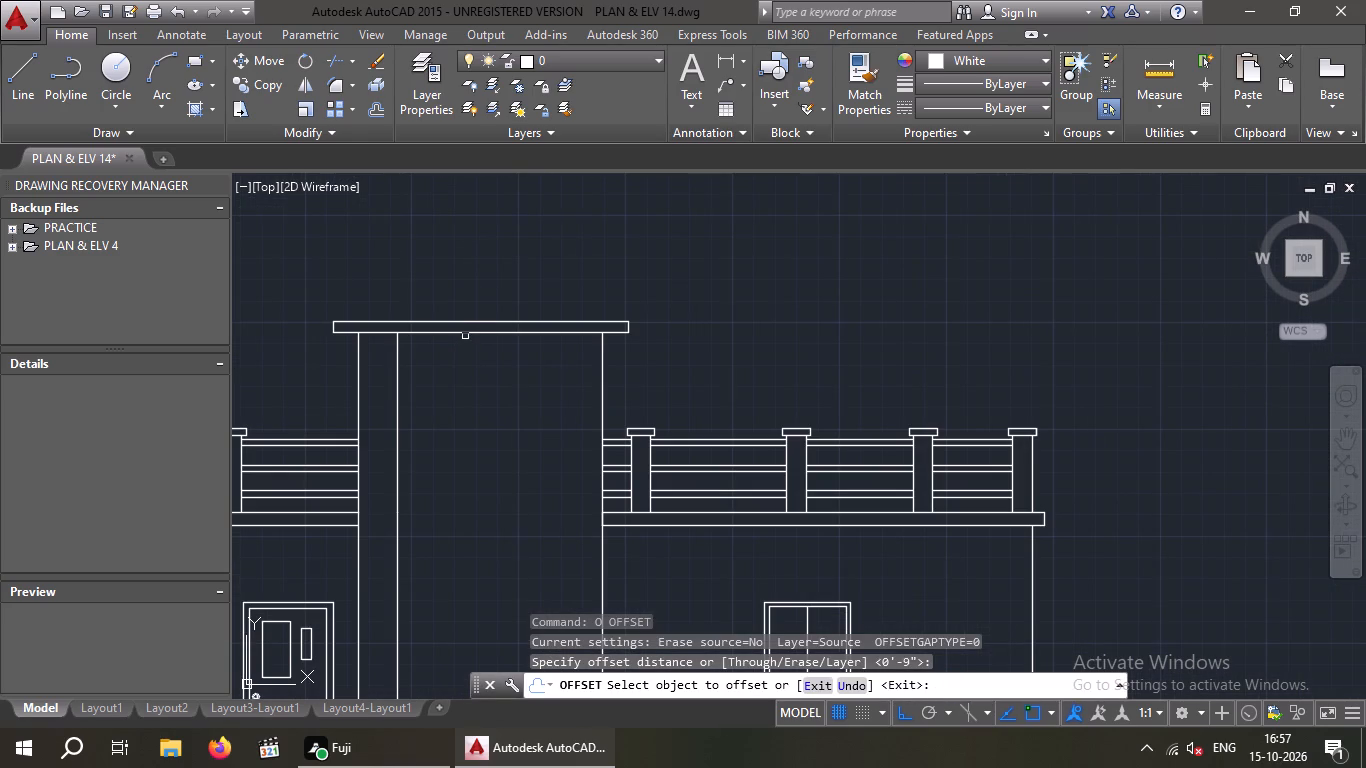
left_click_drag(465, 335, 467, 354)
left_click(467, 372)
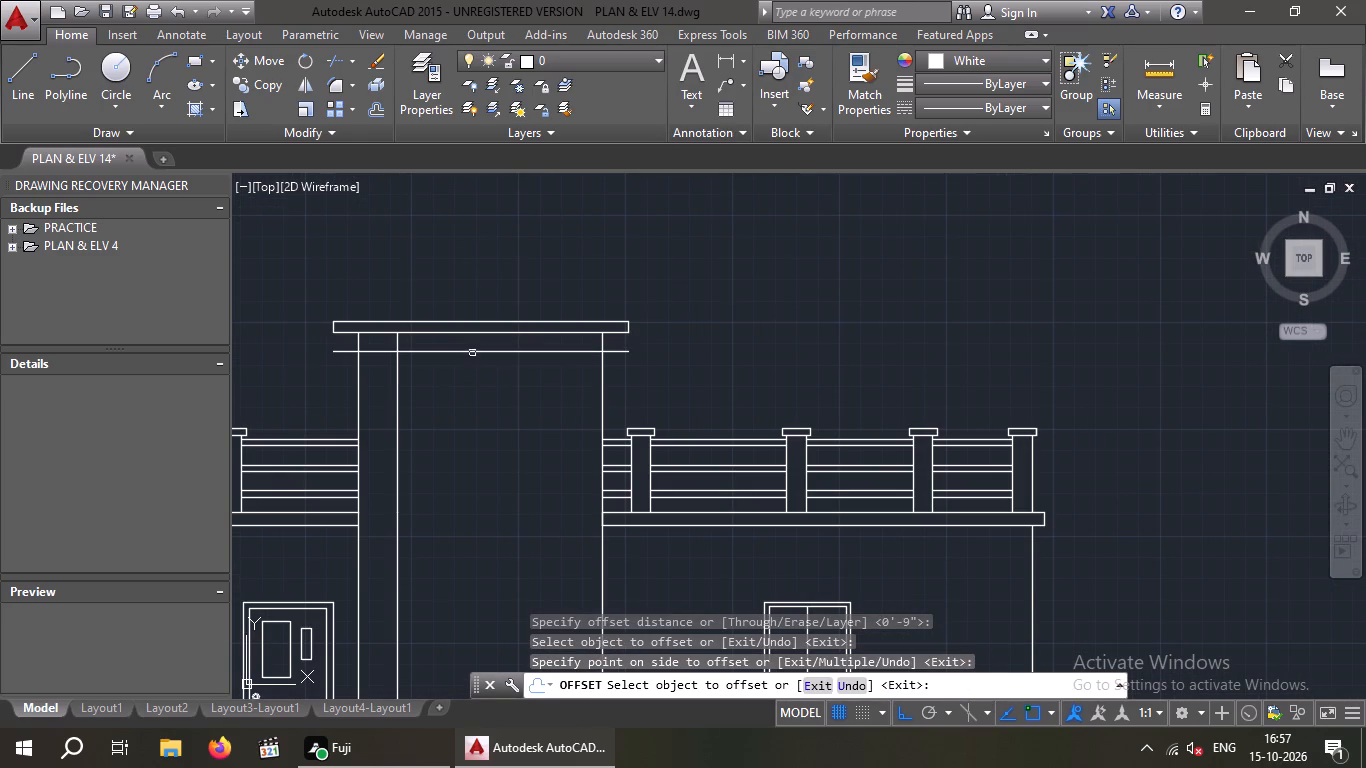
left_click(472, 352)
left_click(477, 396)
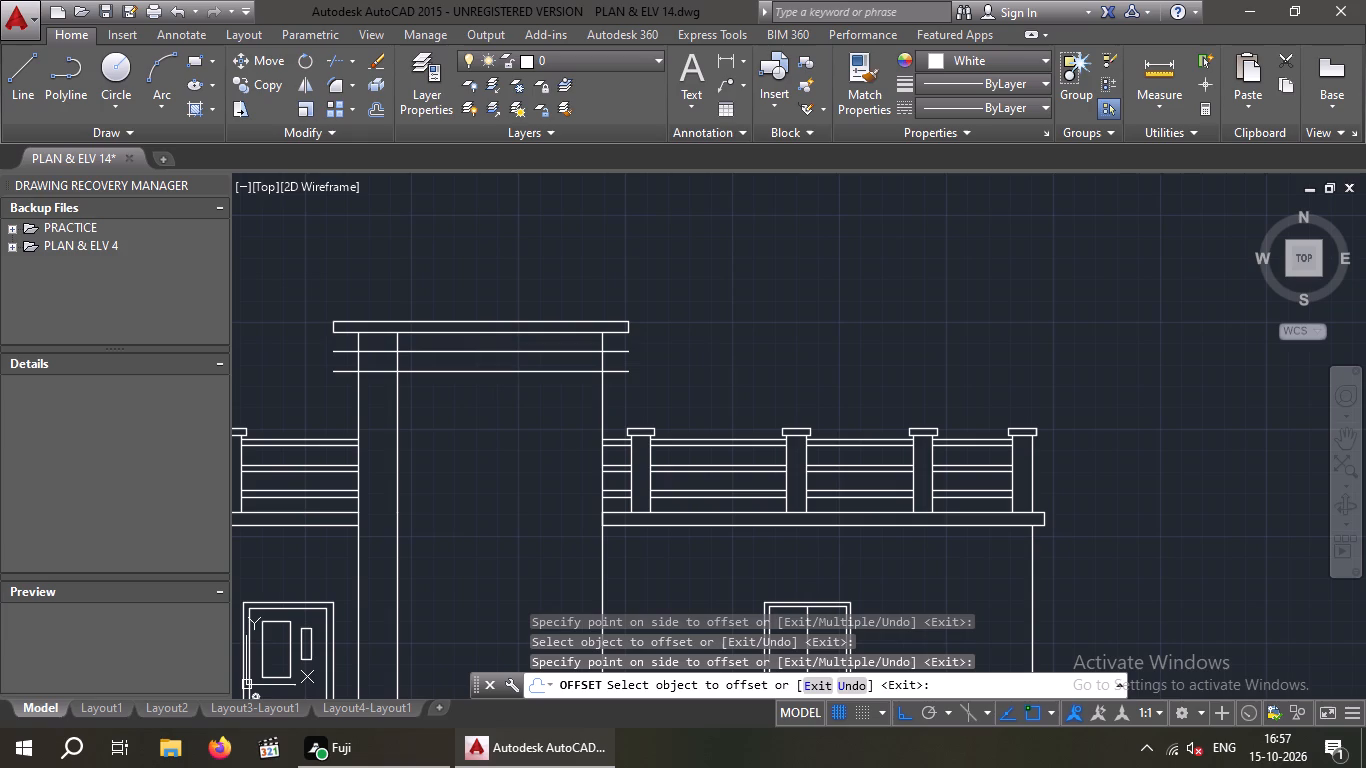
key("Escape")
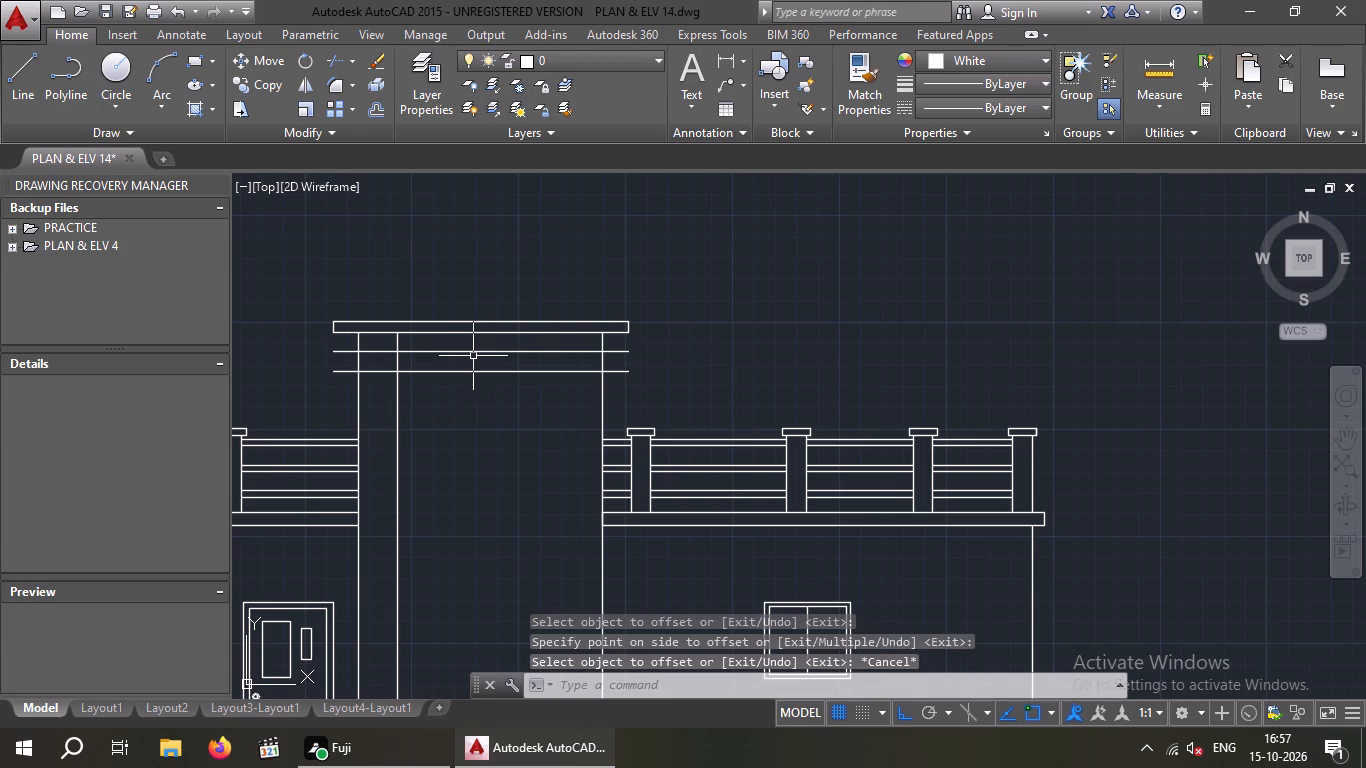
Erase the upper of the two horizontal lines just below the tower's roof cap.
left_click(474, 352)
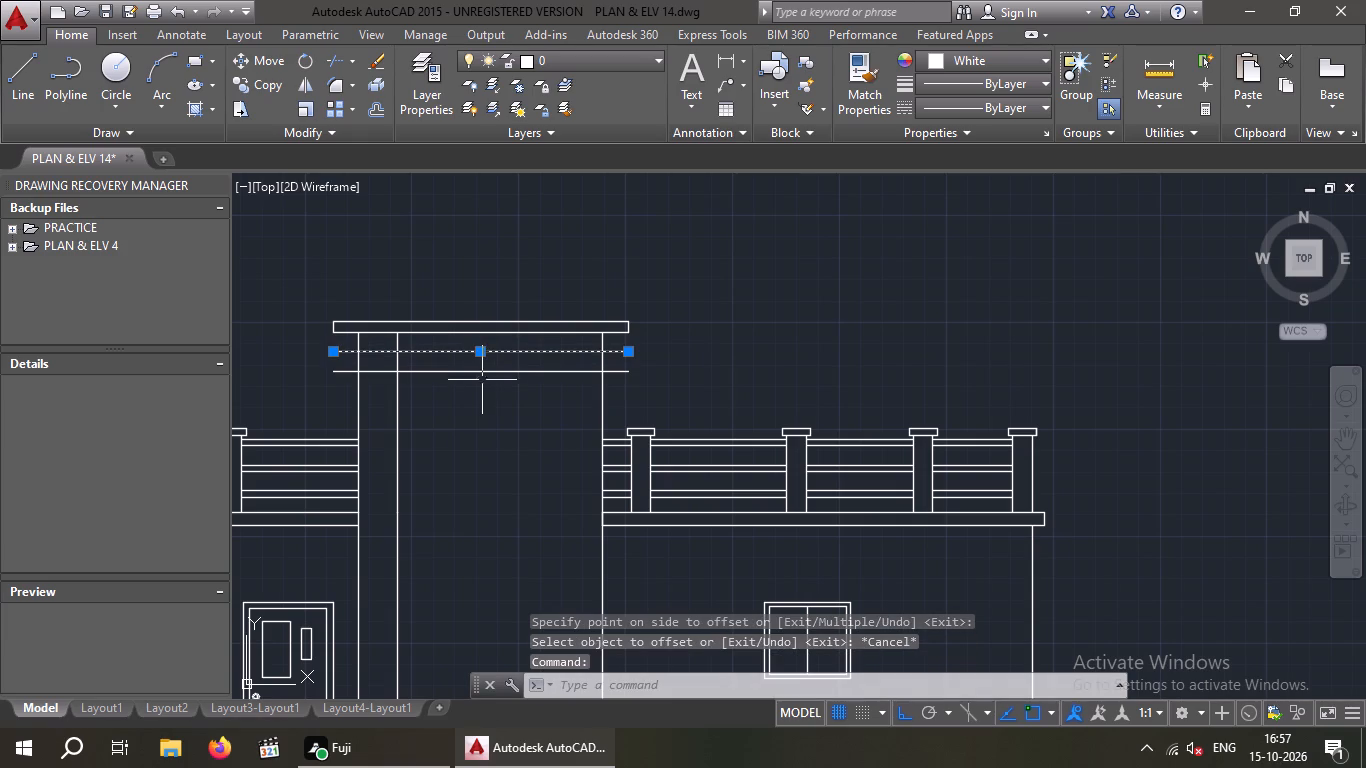
key("Delete")
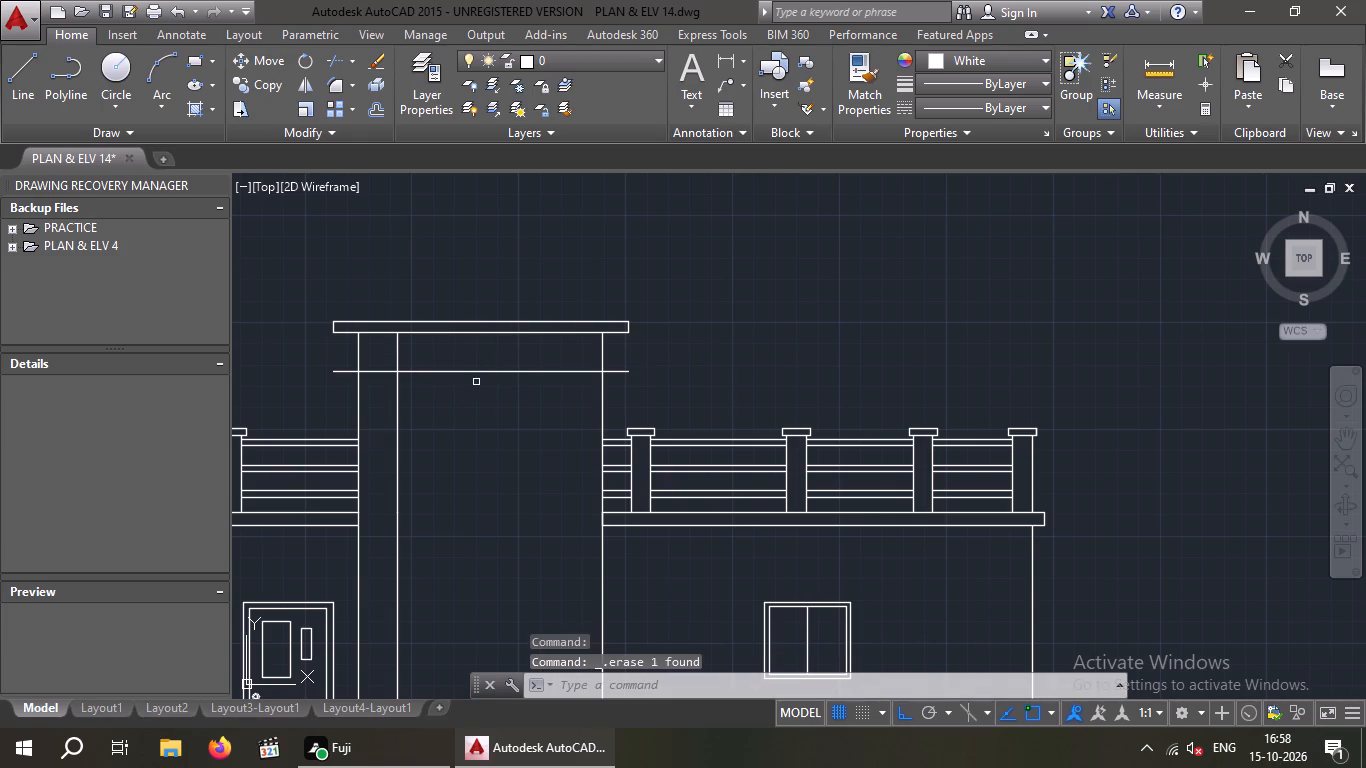
Offset the horizontal line below the tower's roof cap 9" downward.
type("O")
key("space")
key("space")
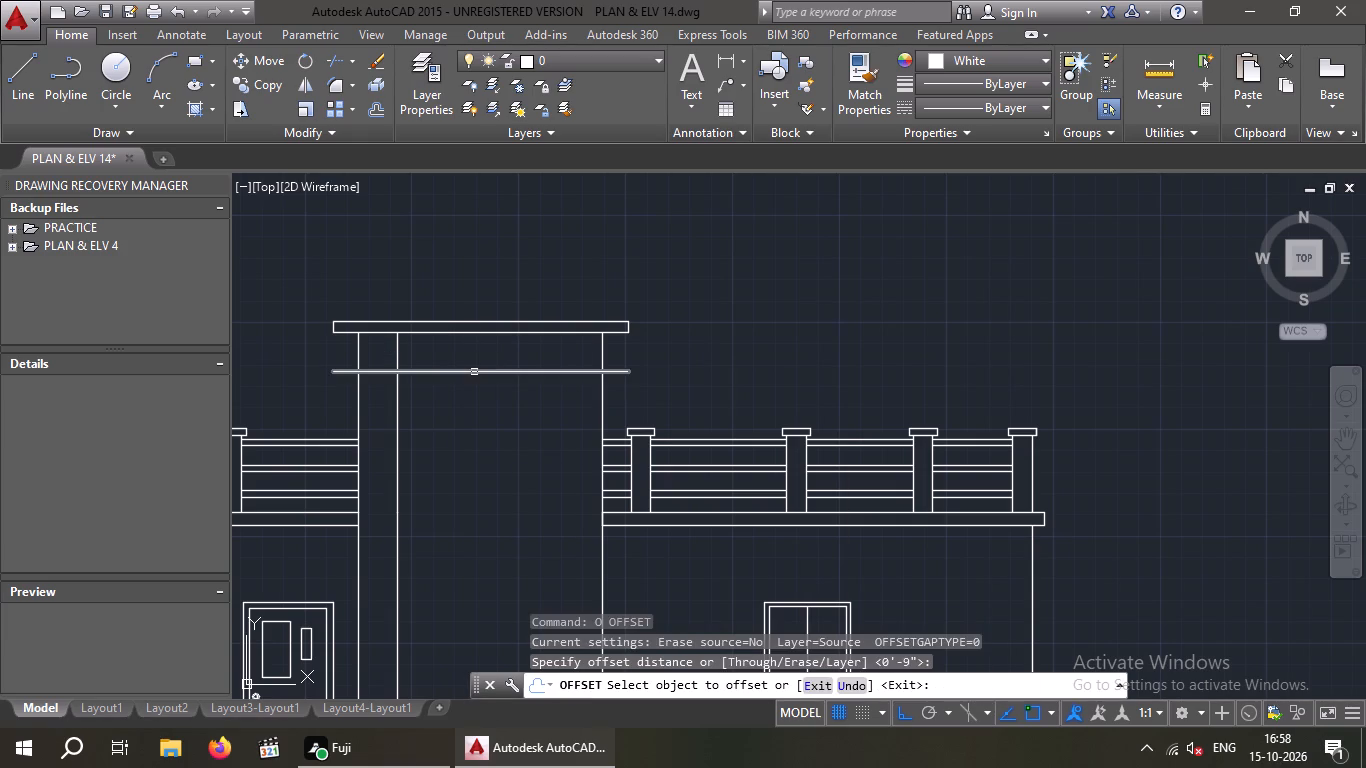
left_click_drag(474, 373, 475, 384)
left_click(478, 402)
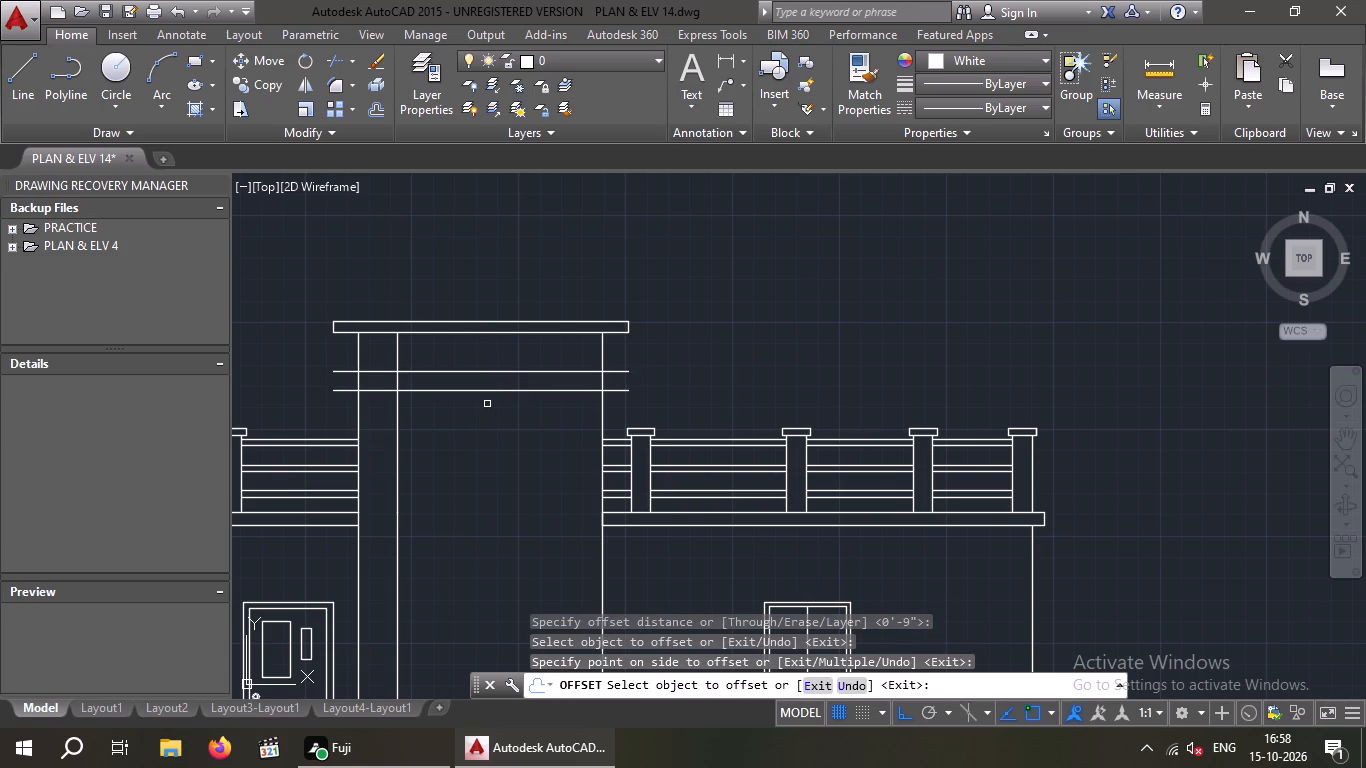
key("Escape")
key("Escape")
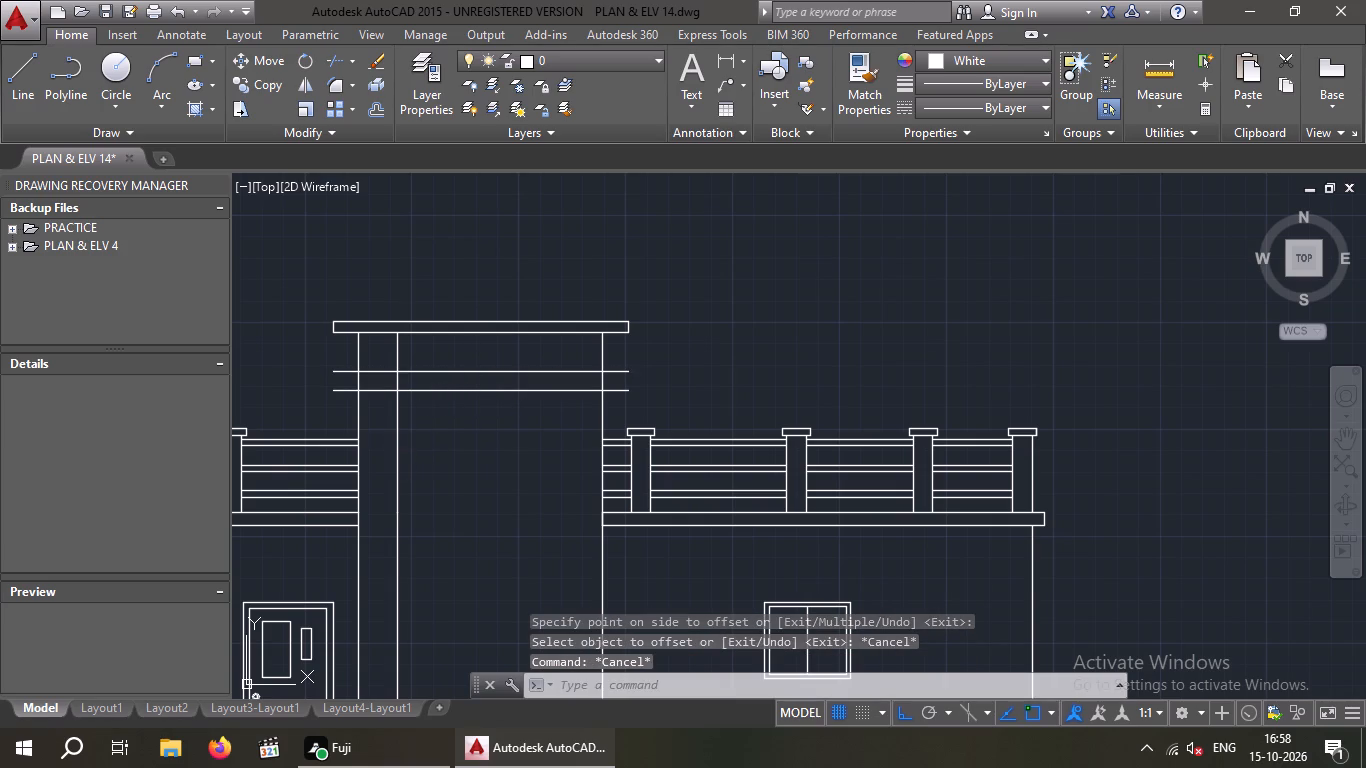
Offset the upper and lower segments of the tower's inner vertical line 9" further inward.
key("o")
key("space")
key("space")
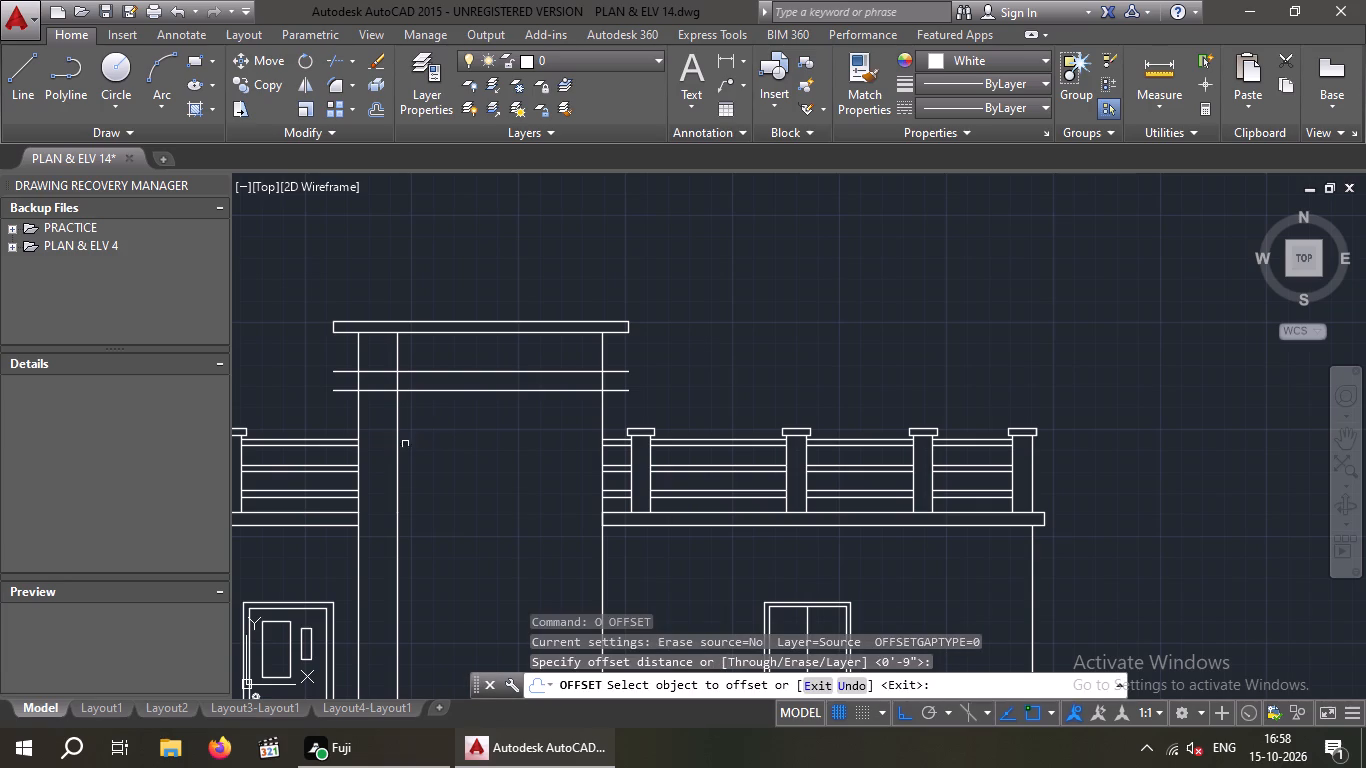
left_click_drag(395, 453, 407, 454)
left_click(445, 453)
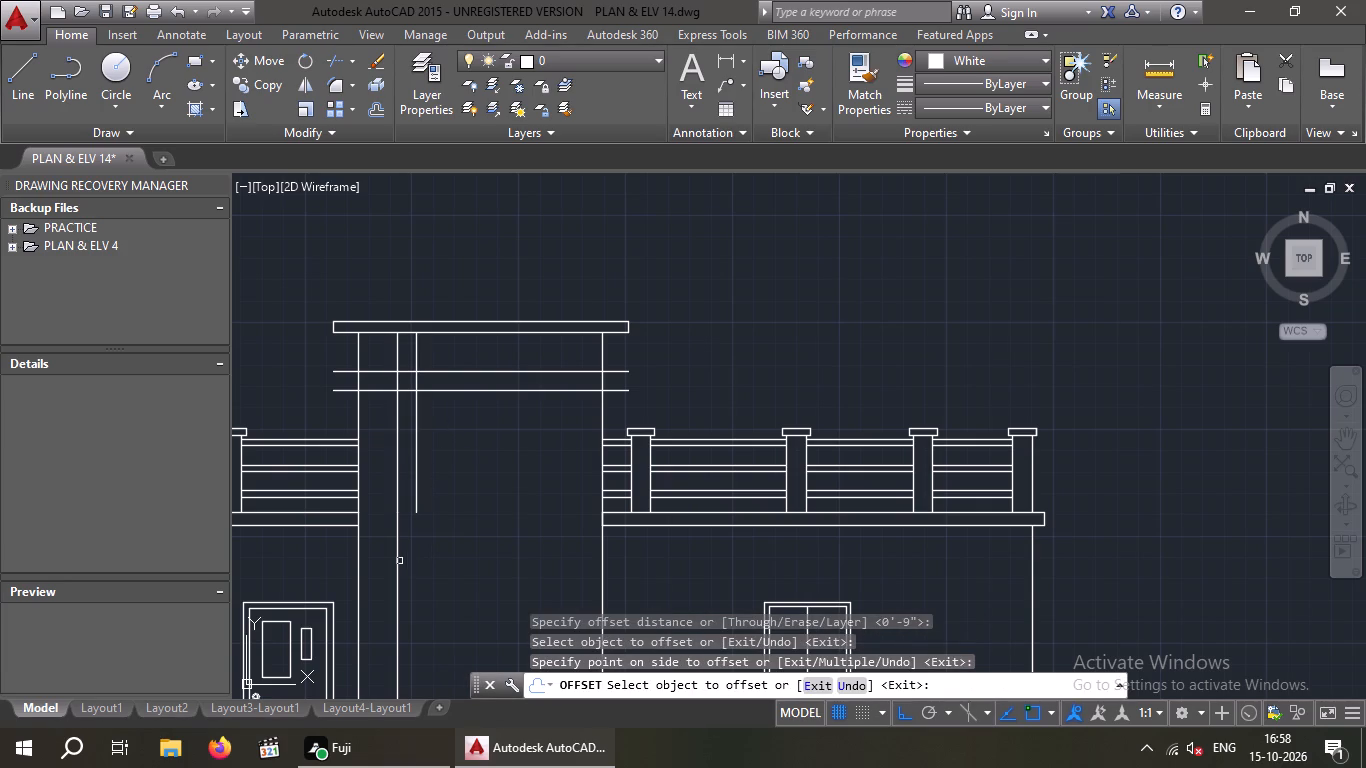
left_click_drag(394, 561, 416, 566)
left_click(434, 568)
middle_click_drag(477, 494, 446, 436)
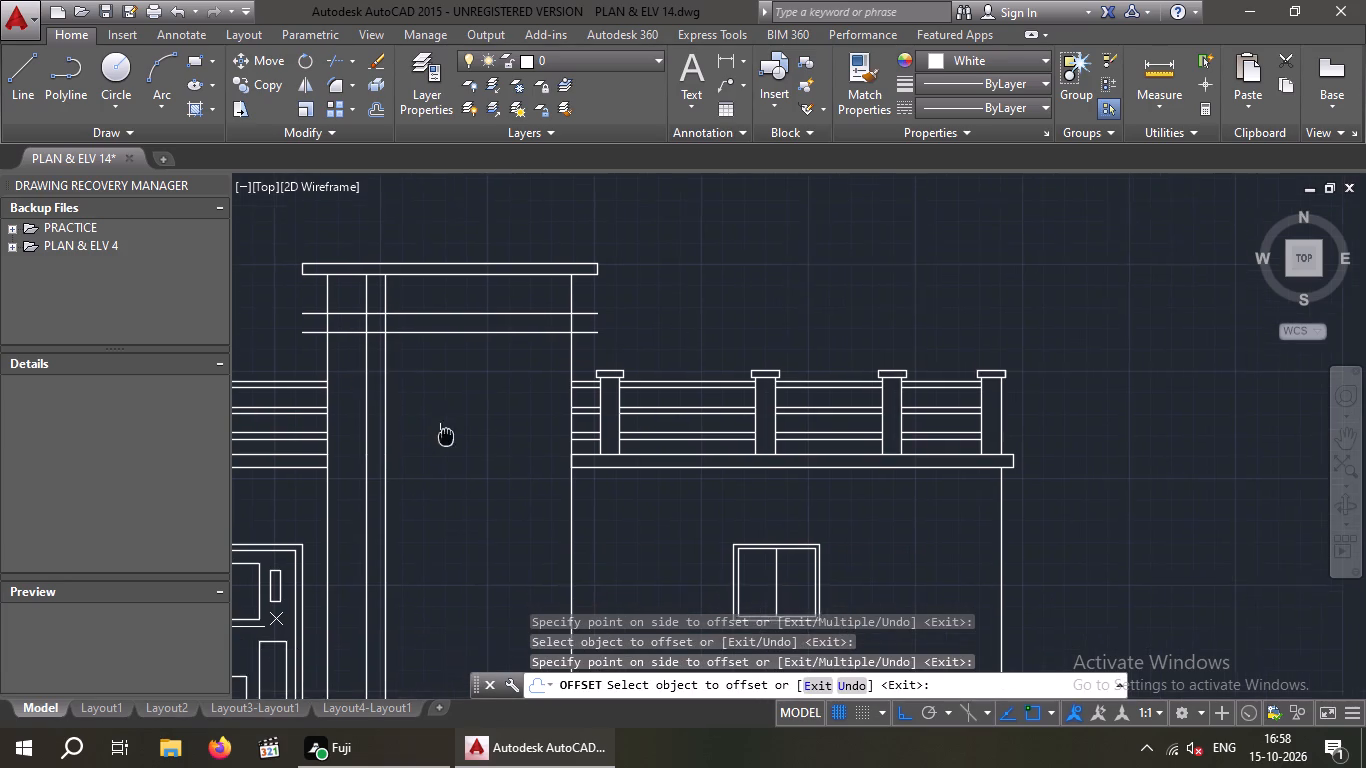
scroll(442, 420, "down", 2)
scroll(436, 454, "up", 1)
key("Escape")
key("Escape")
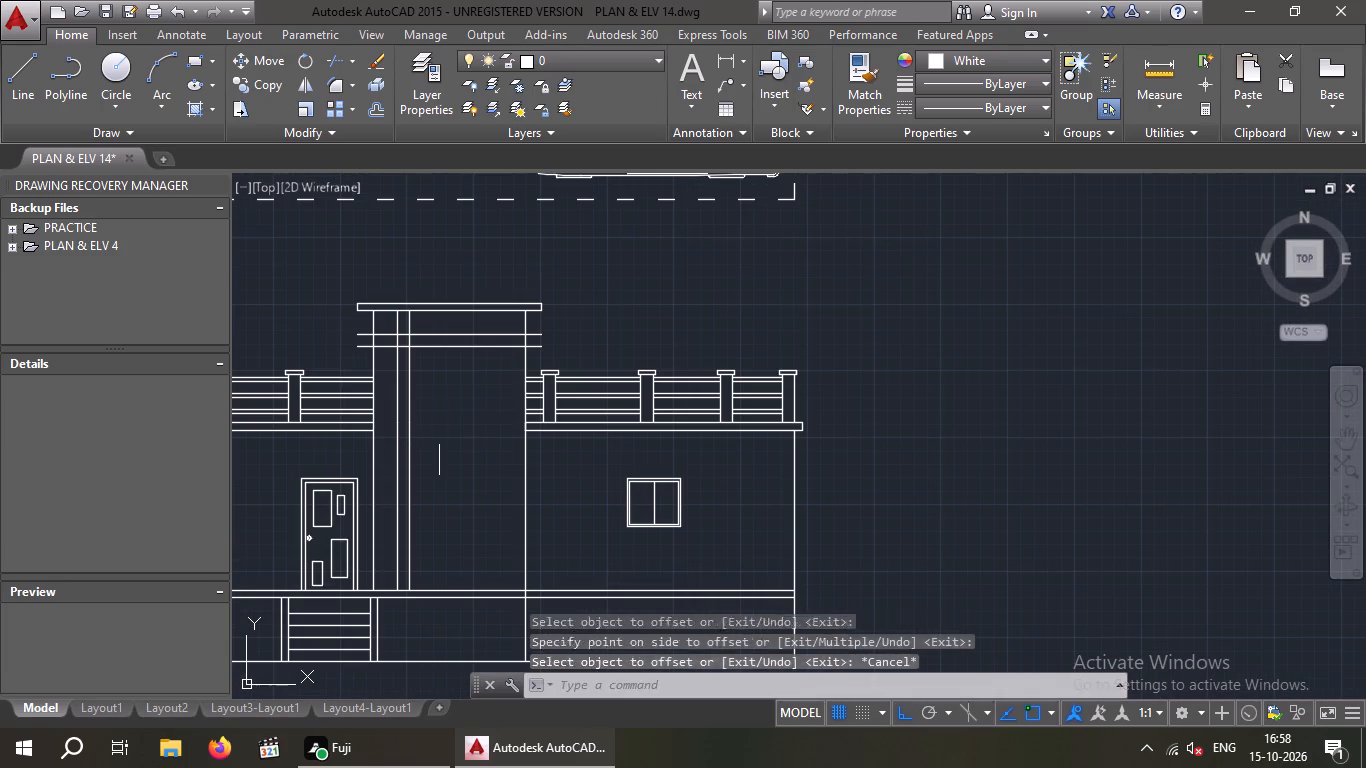
Trim the tops of the two inner vertical lines above the upper horizontal tower line.
key("t")
type("R")
key("space")
key("space")
scroll(436, 391, "up", 1)
middle_click_drag(449, 444, 440, 539)
scroll(396, 375, "up", 2)
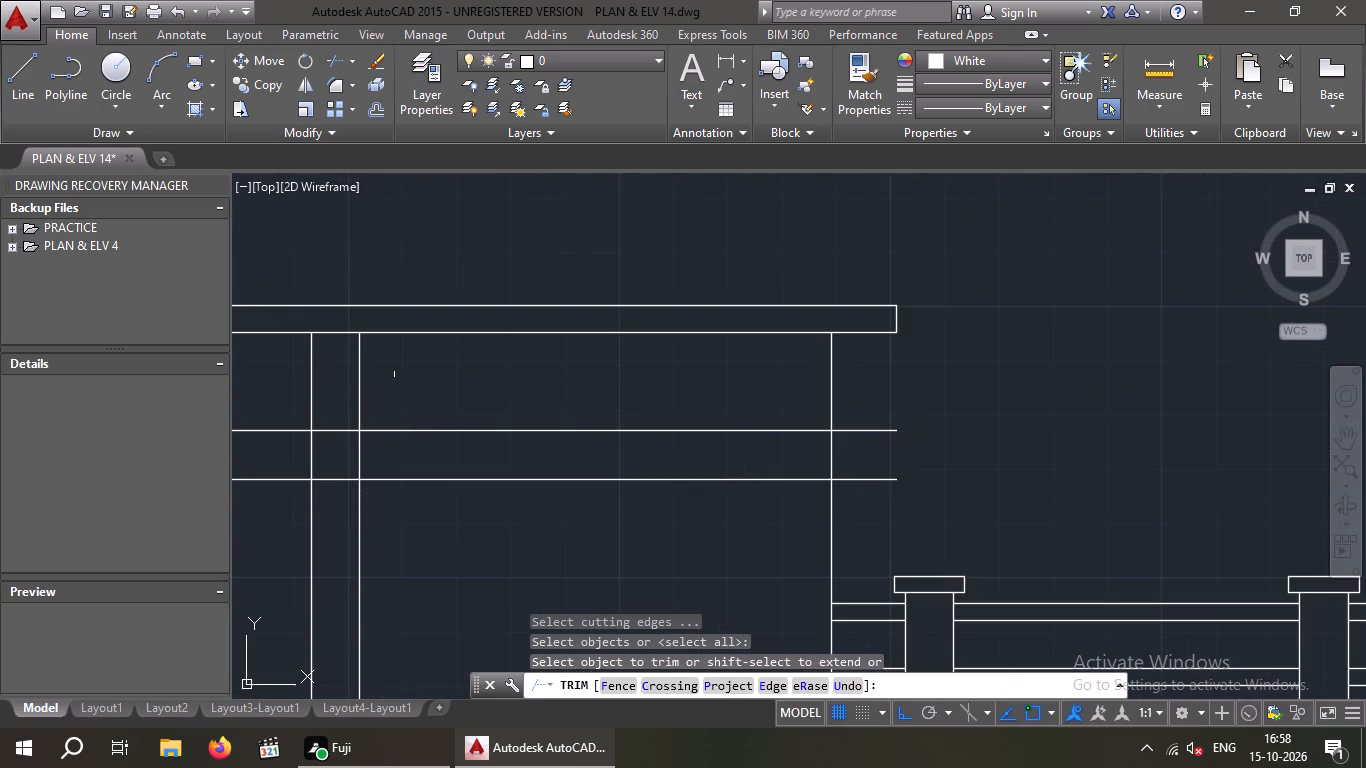
left_click_drag(419, 371, 350, 385)
left_click(298, 387)
scroll(354, 384, "down", 2)
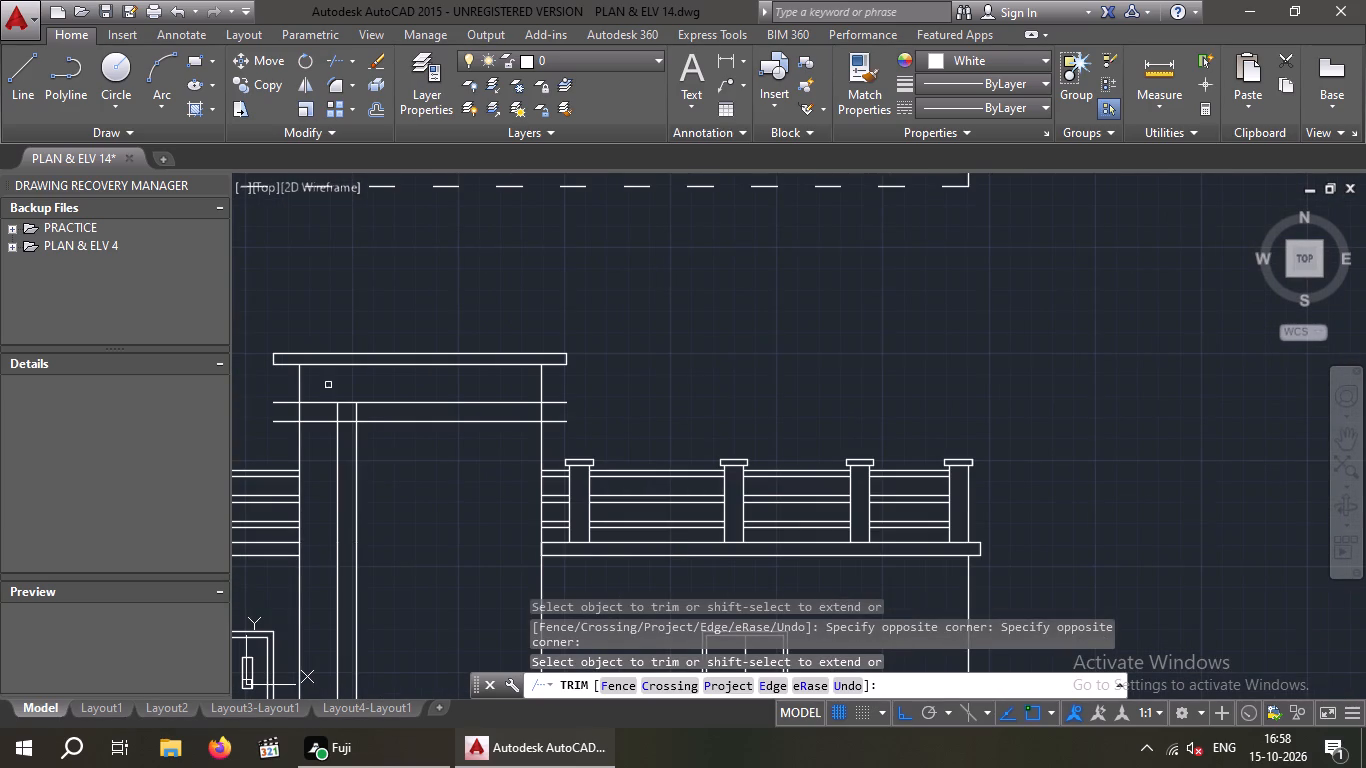
Trim the two horizontal tower lines left of the outer inner-vertical line and beyond the tower's right wall.
scroll(311, 392, "up", 1)
middle_click_drag(324, 392, 459, 392)
scroll(387, 442, "up", 2)
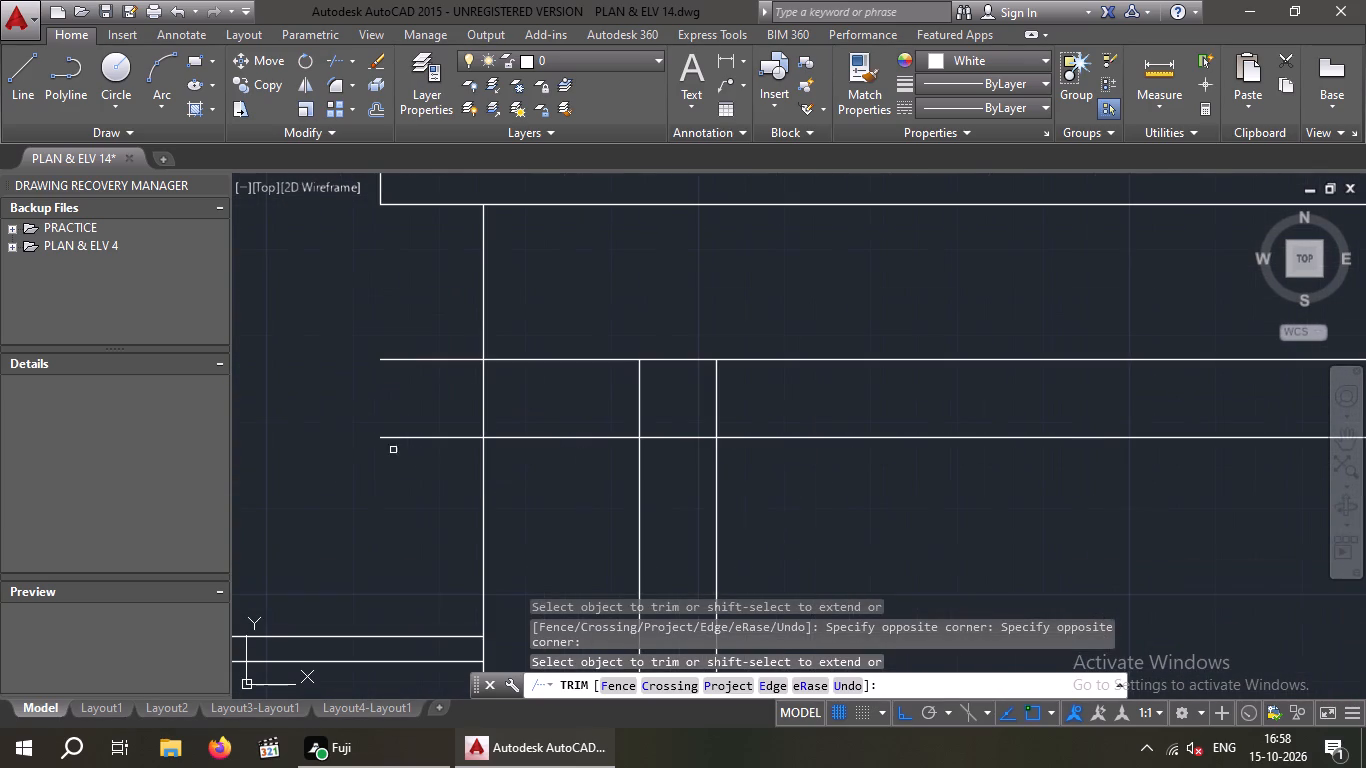
left_click_drag(422, 490, 409, 436)
left_click_drag(388, 298, 388, 313)
scroll(387, 317, "down", 1)
left_click_drag(492, 420, 481, 393)
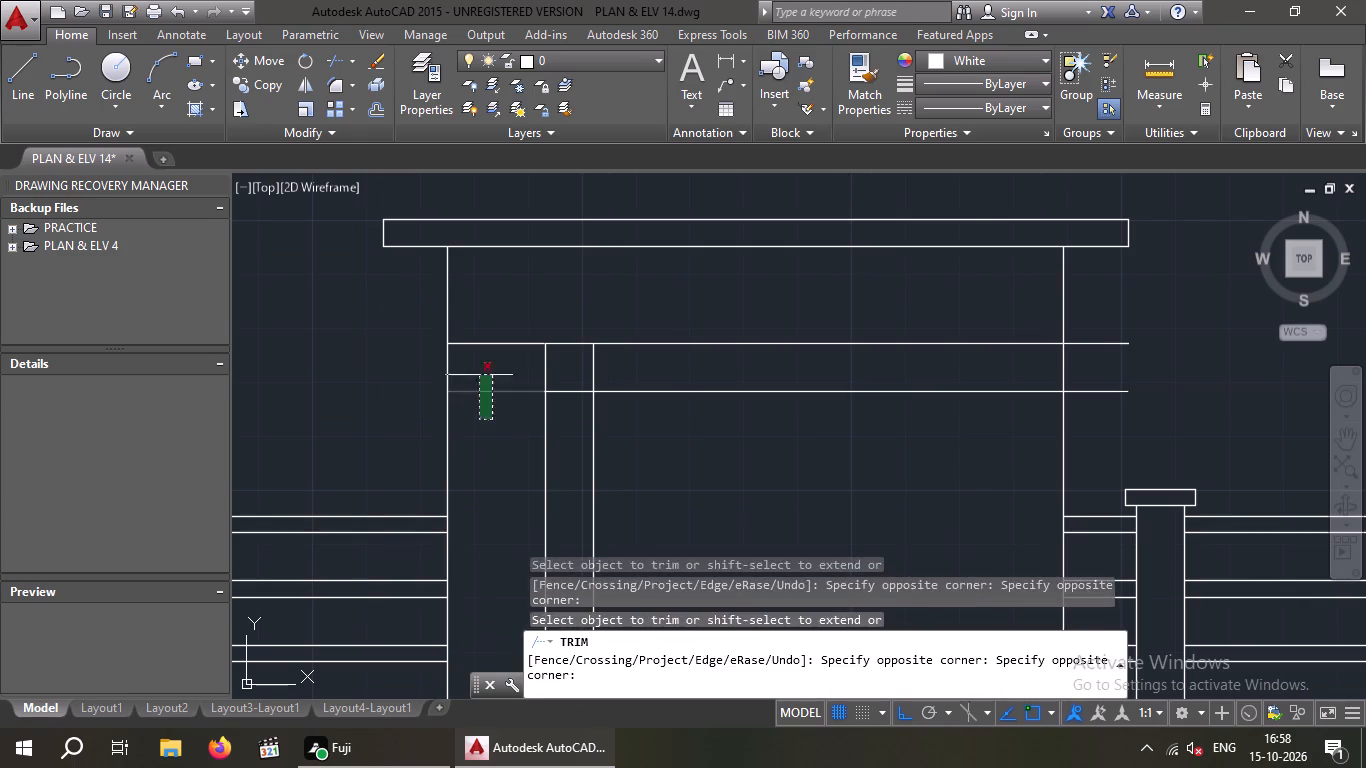
left_click_drag(484, 291, 487, 306)
scroll(493, 317, "down", 1)
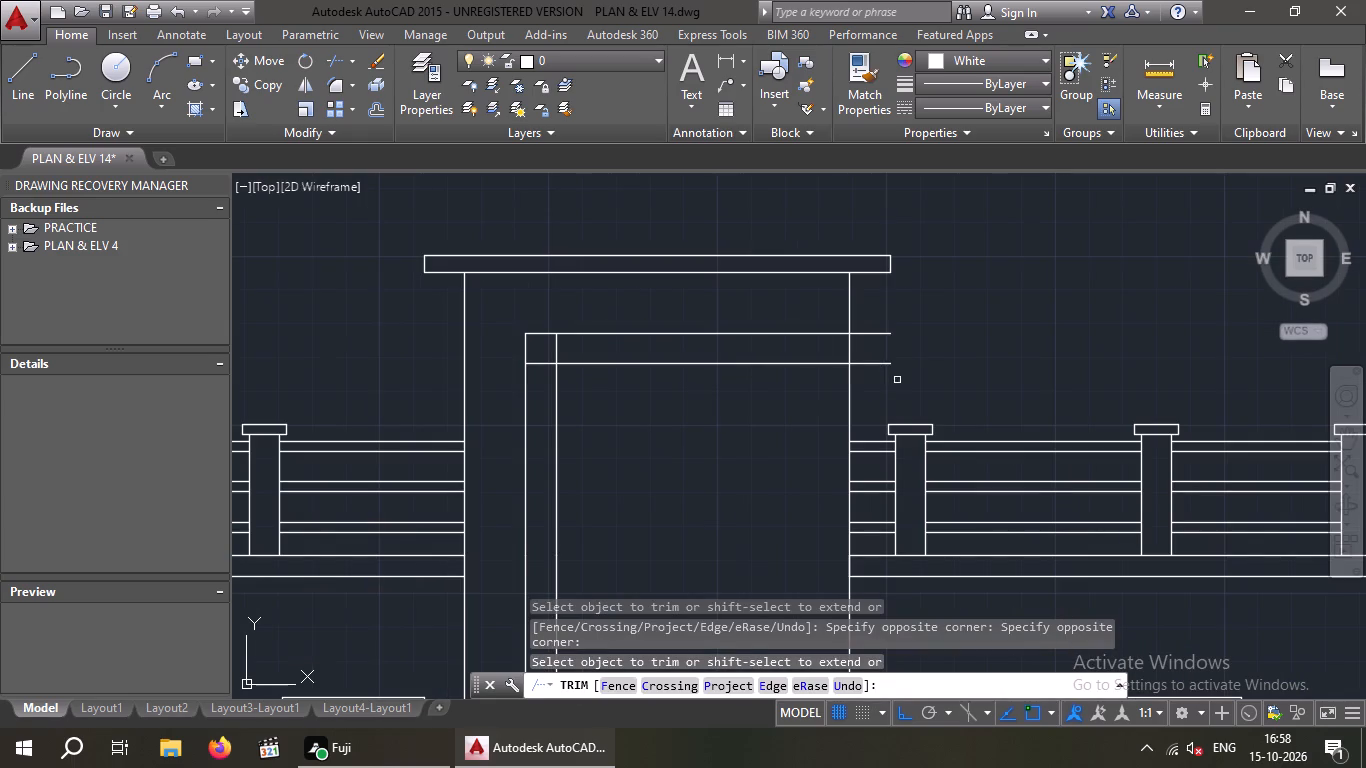
left_click_drag(897, 380, 875, 374)
left_click(860, 316)
scroll(902, 365, "down", 3)
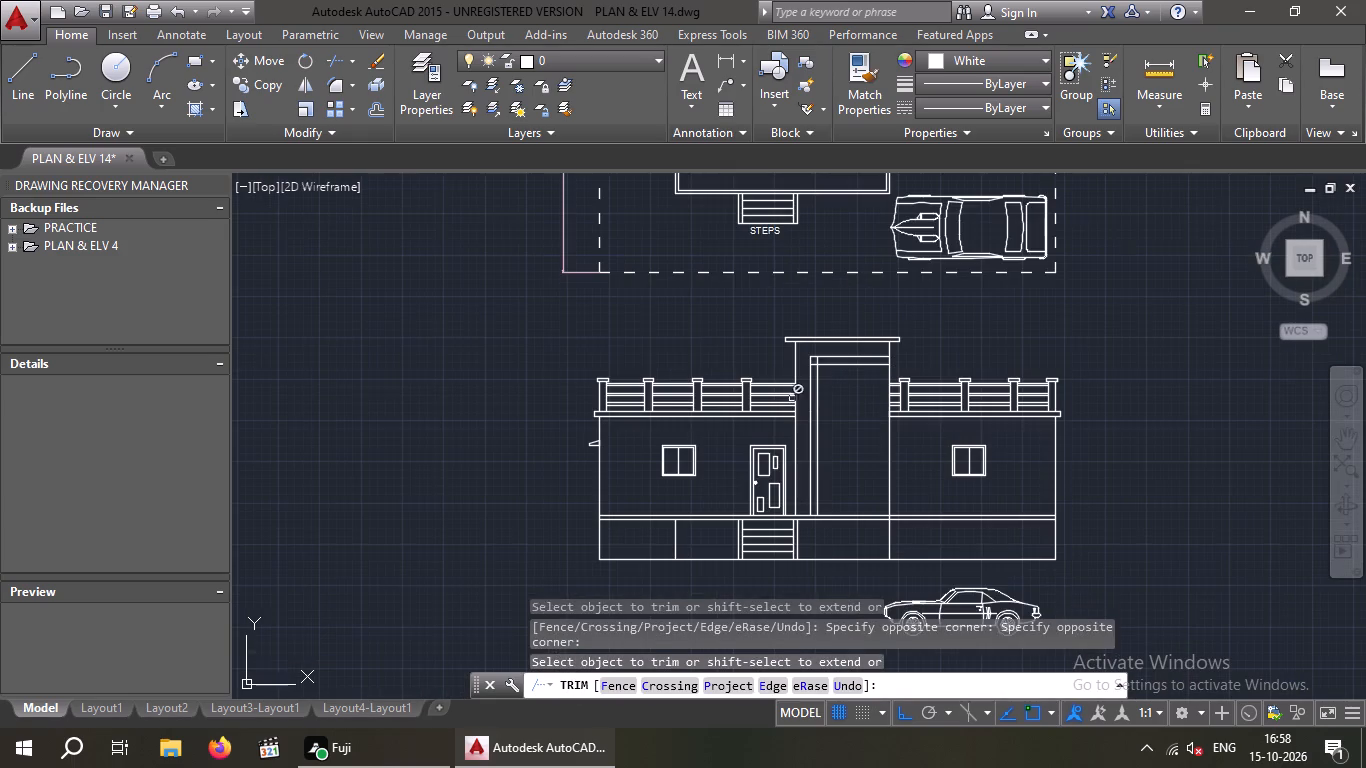
Trim the overlapping line ends at the upper left corner so the double lines form a clean L-shaped band.
middle_click_drag(826, 419, 723, 375)
scroll(722, 323, "up", 4)
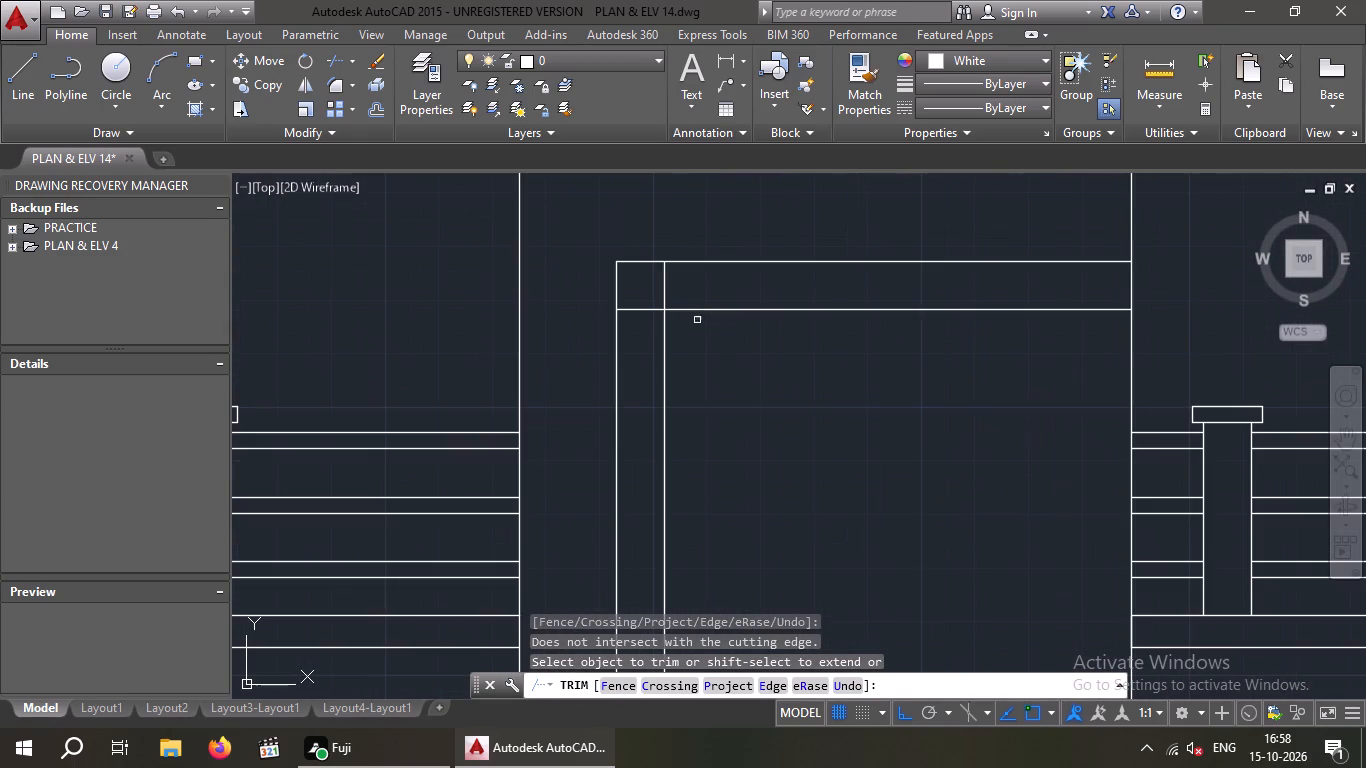
scroll(682, 280, "up", 1)
left_click_drag(685, 276, 649, 292)
left_click(635, 294)
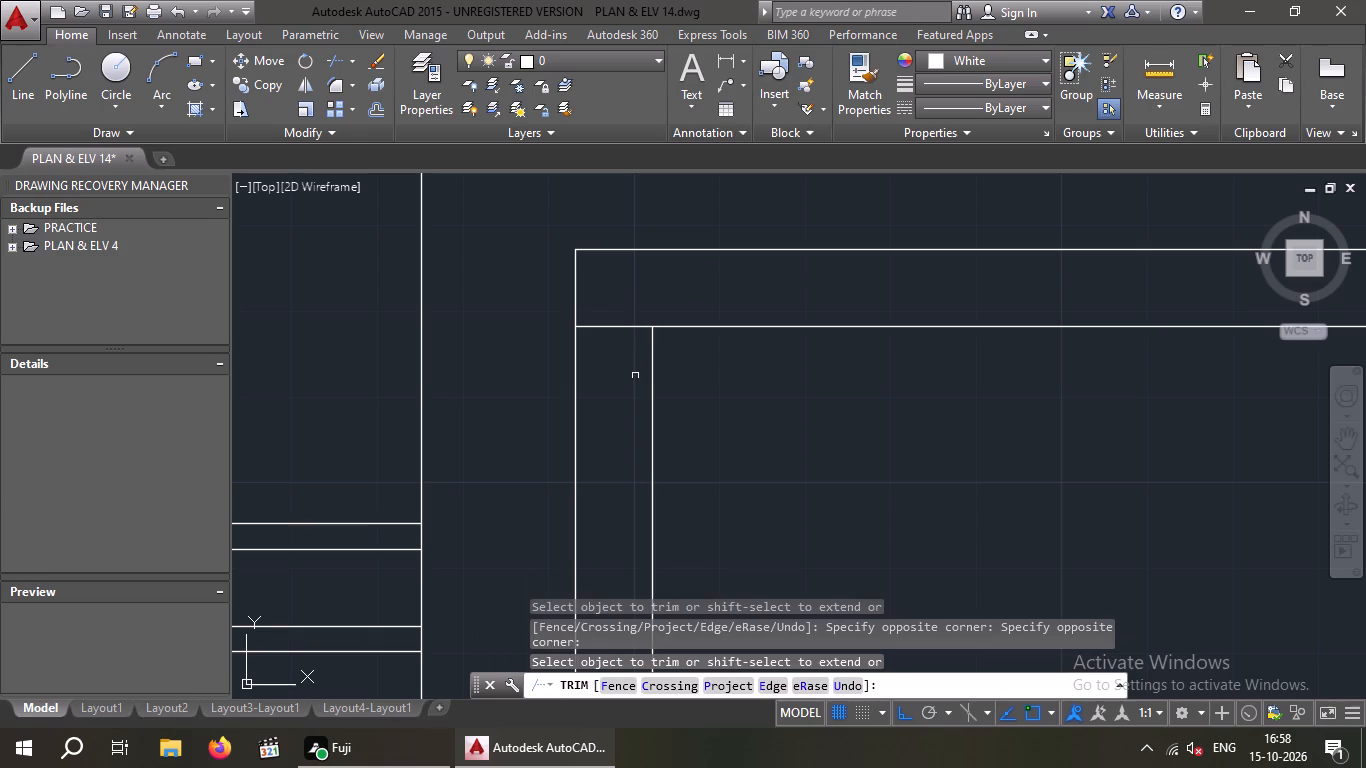
left_click_drag(634, 376, 591, 323)
left_click(590, 296)
scroll(597, 293, "down", 2)
middle_click_drag(690, 350, 613, 311)
scroll(623, 308, "down", 1)
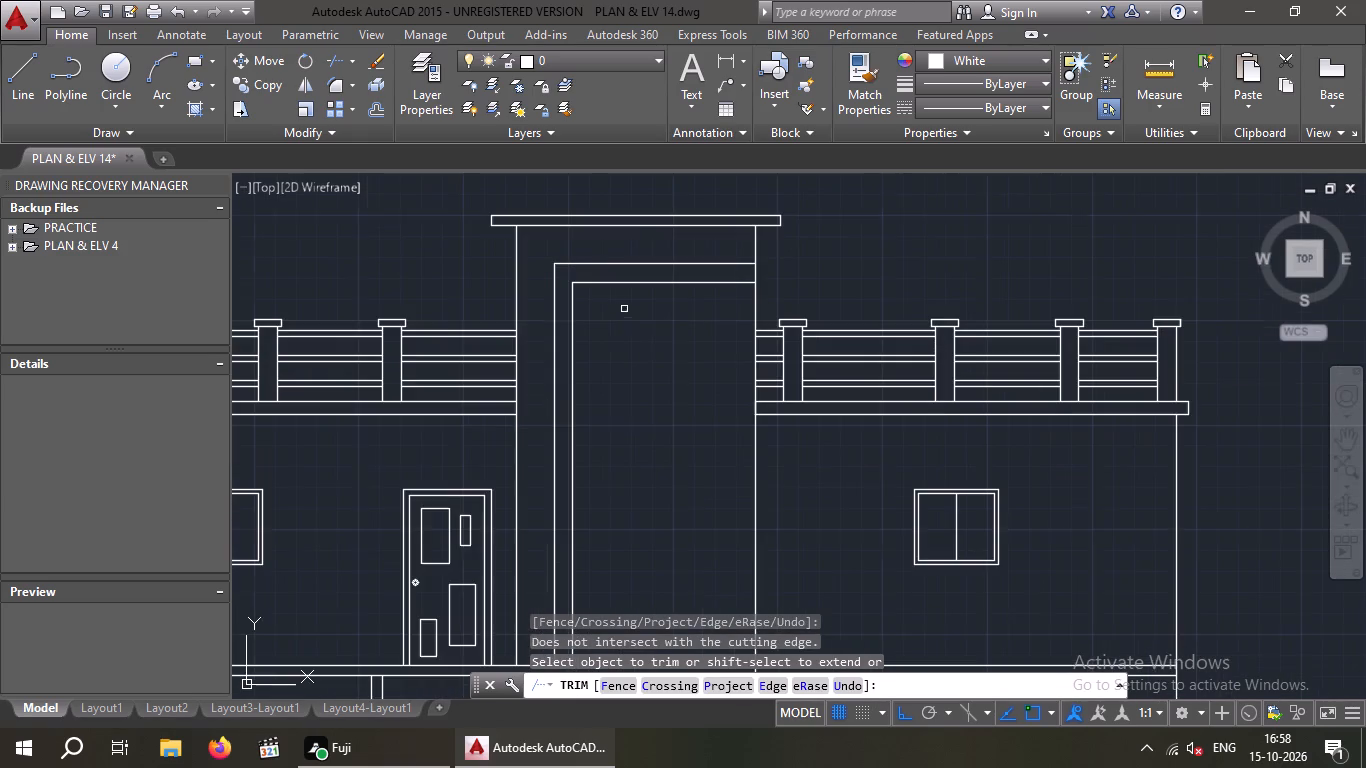
middle_click_drag(635, 366, 587, 294)
scroll(601, 305, "down", 1)
right_click(602, 307)
right_click(601, 321)
middle_click_drag(599, 322, 544, 314)
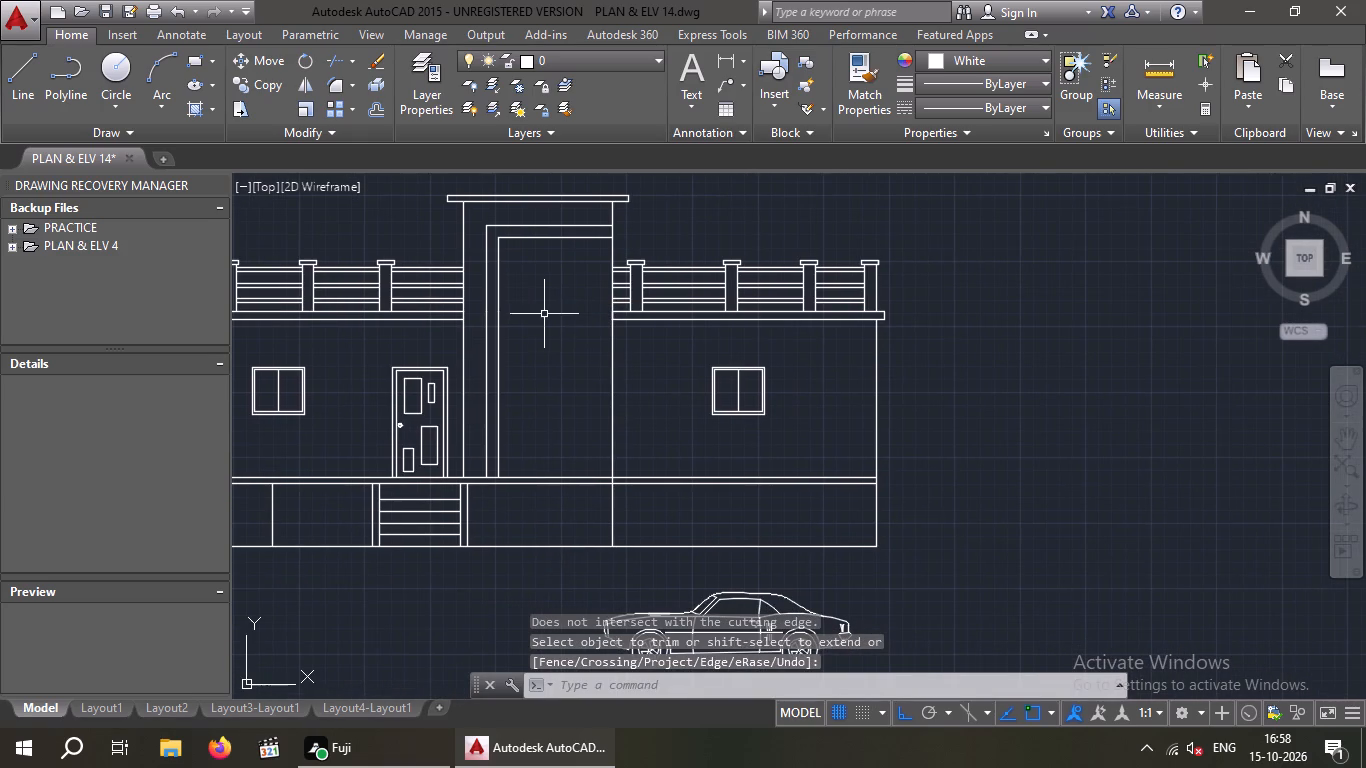
key("Escape")
key("Escape")
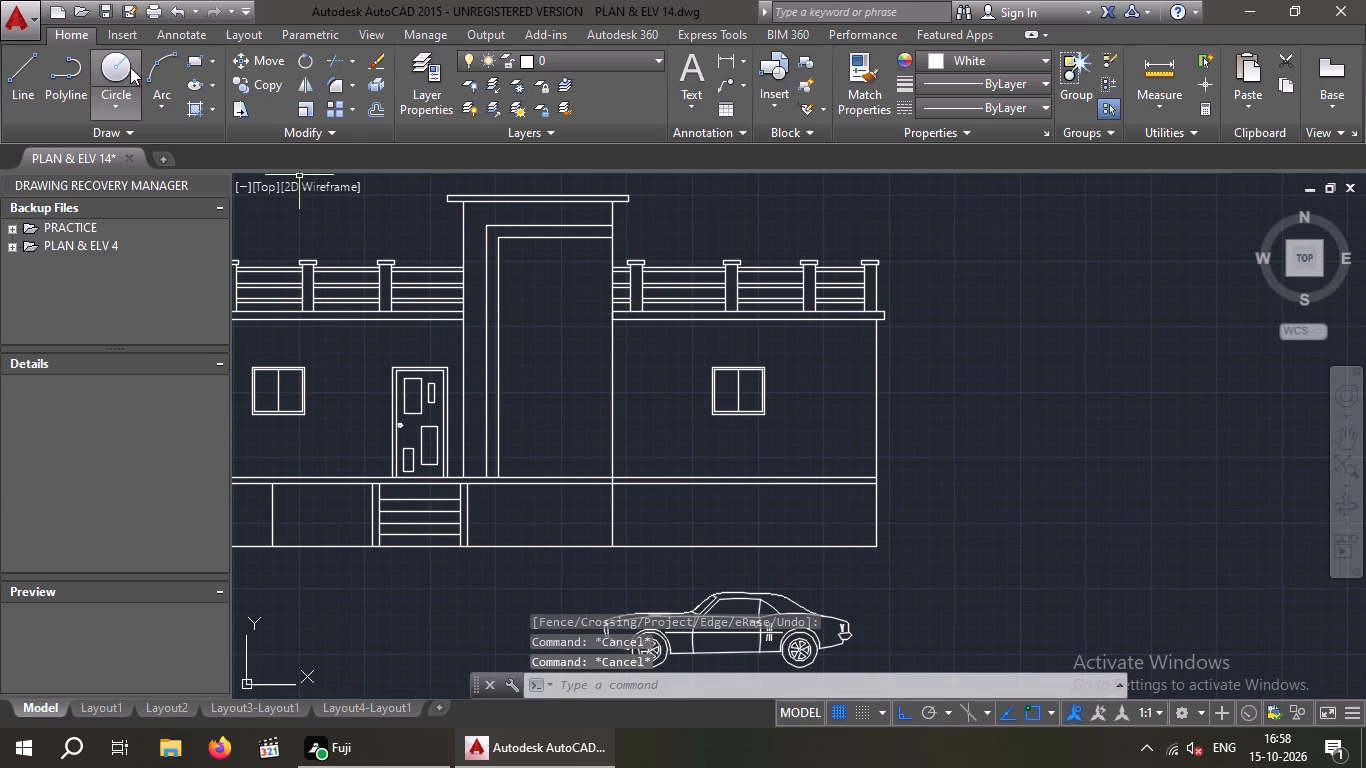
Draw a tall narrow rectangle on the central tower face inside the L-shaped band.
left_click(191, 58)
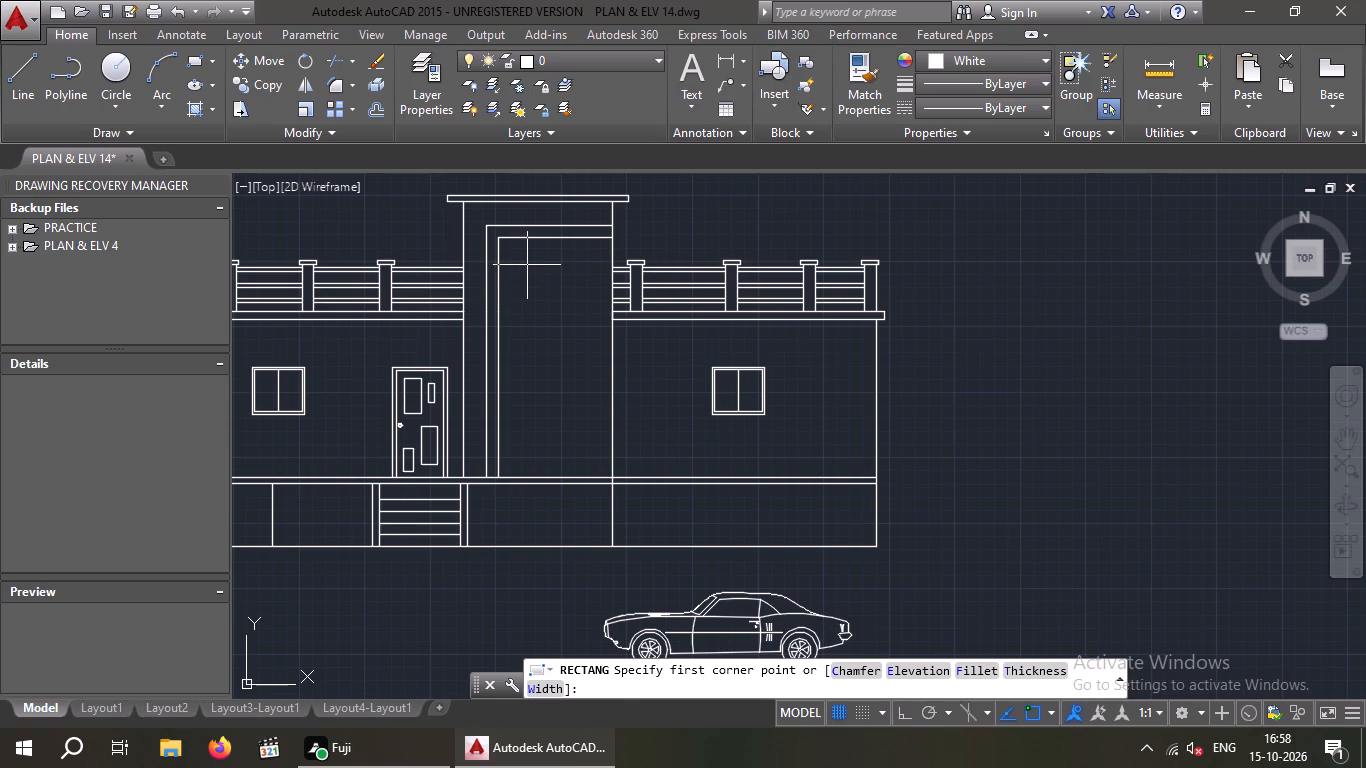
left_click(528, 265)
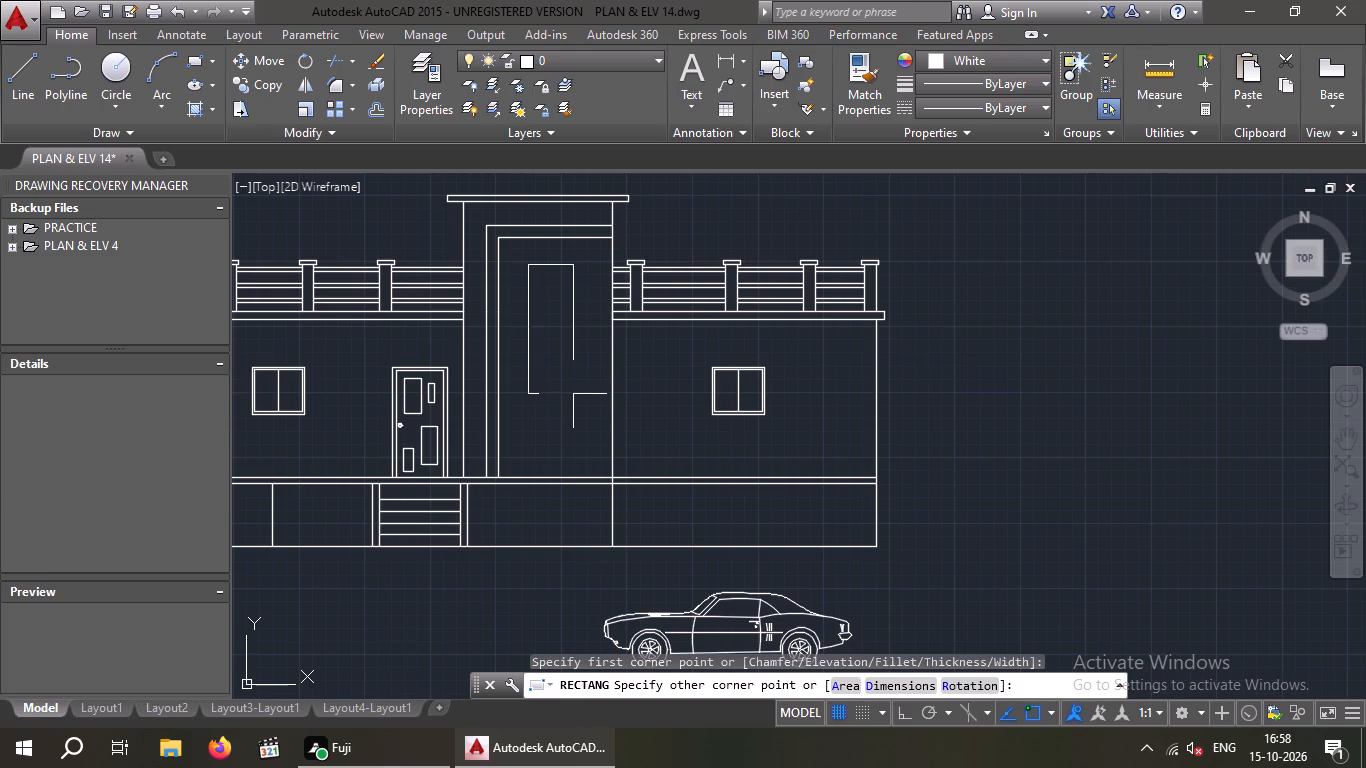
left_click(573, 394)
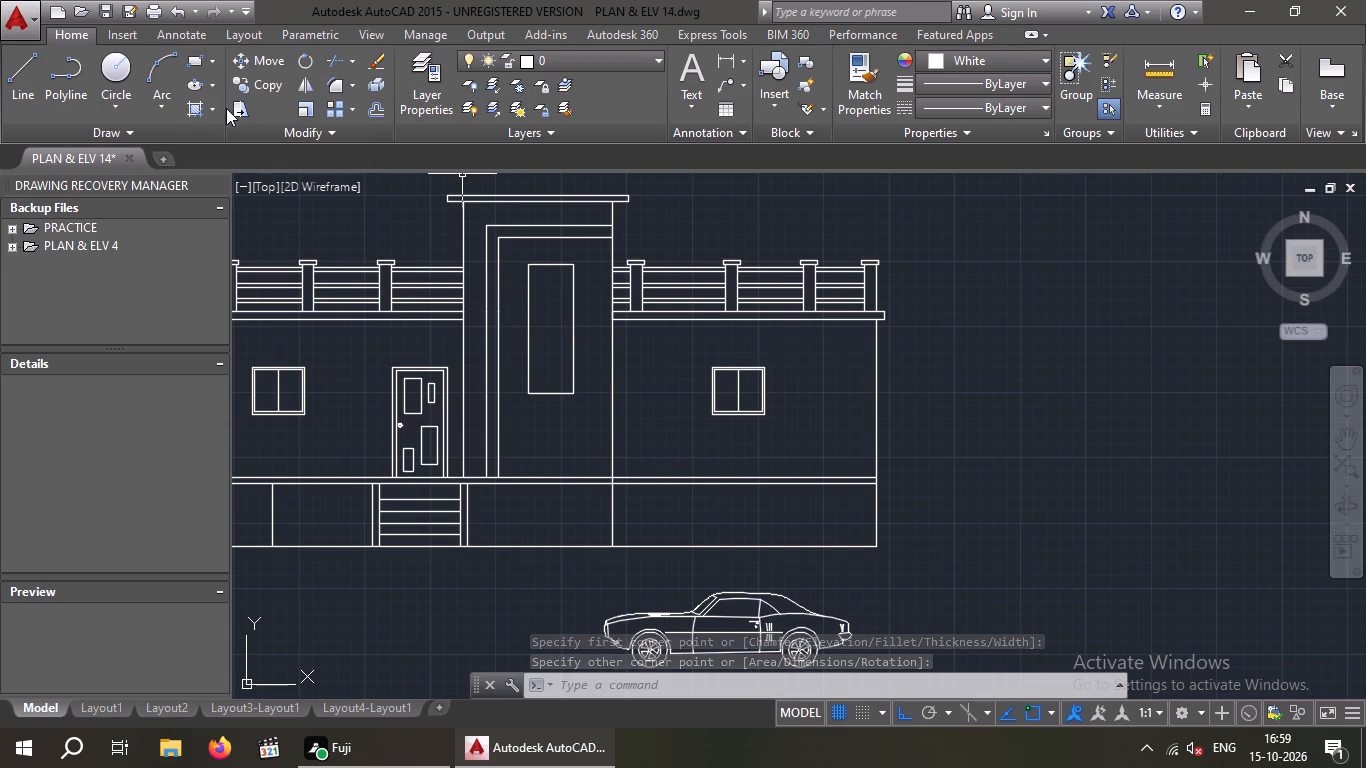
key("Escape")
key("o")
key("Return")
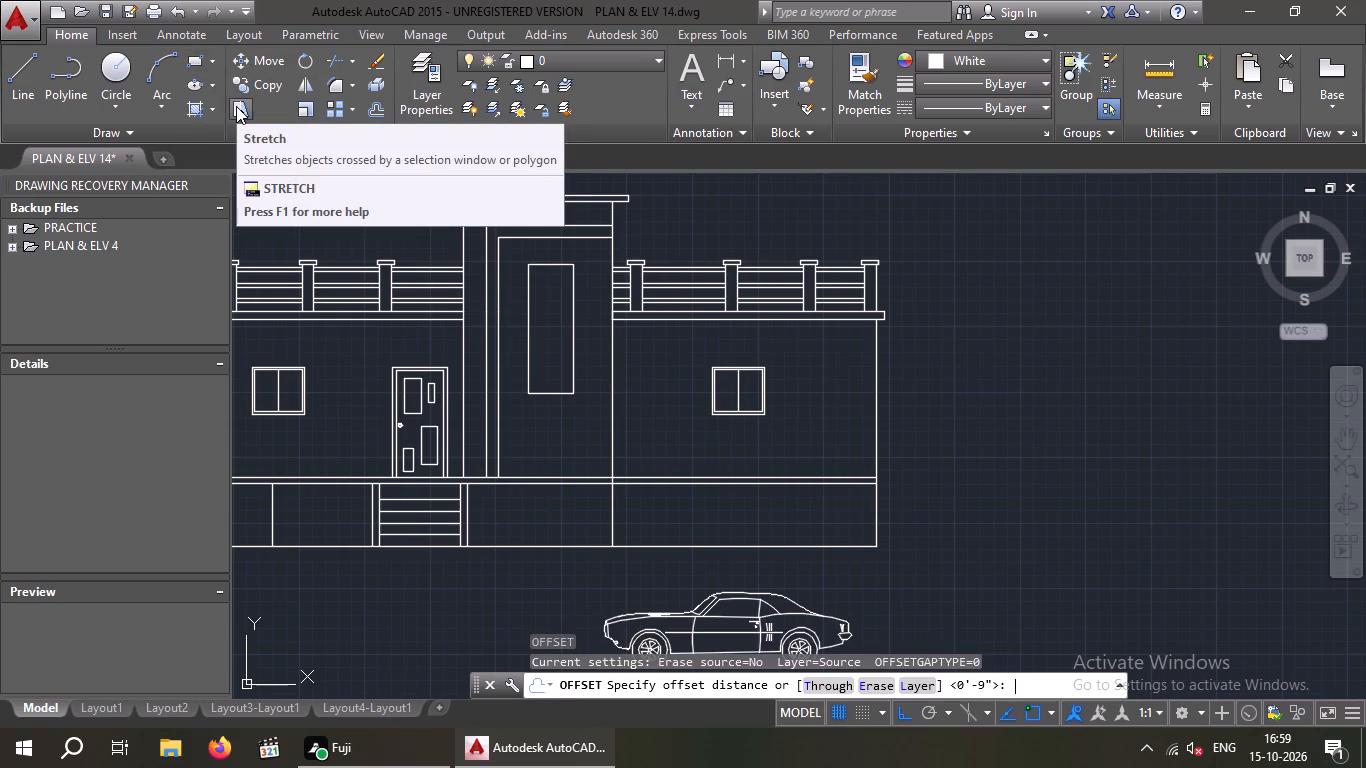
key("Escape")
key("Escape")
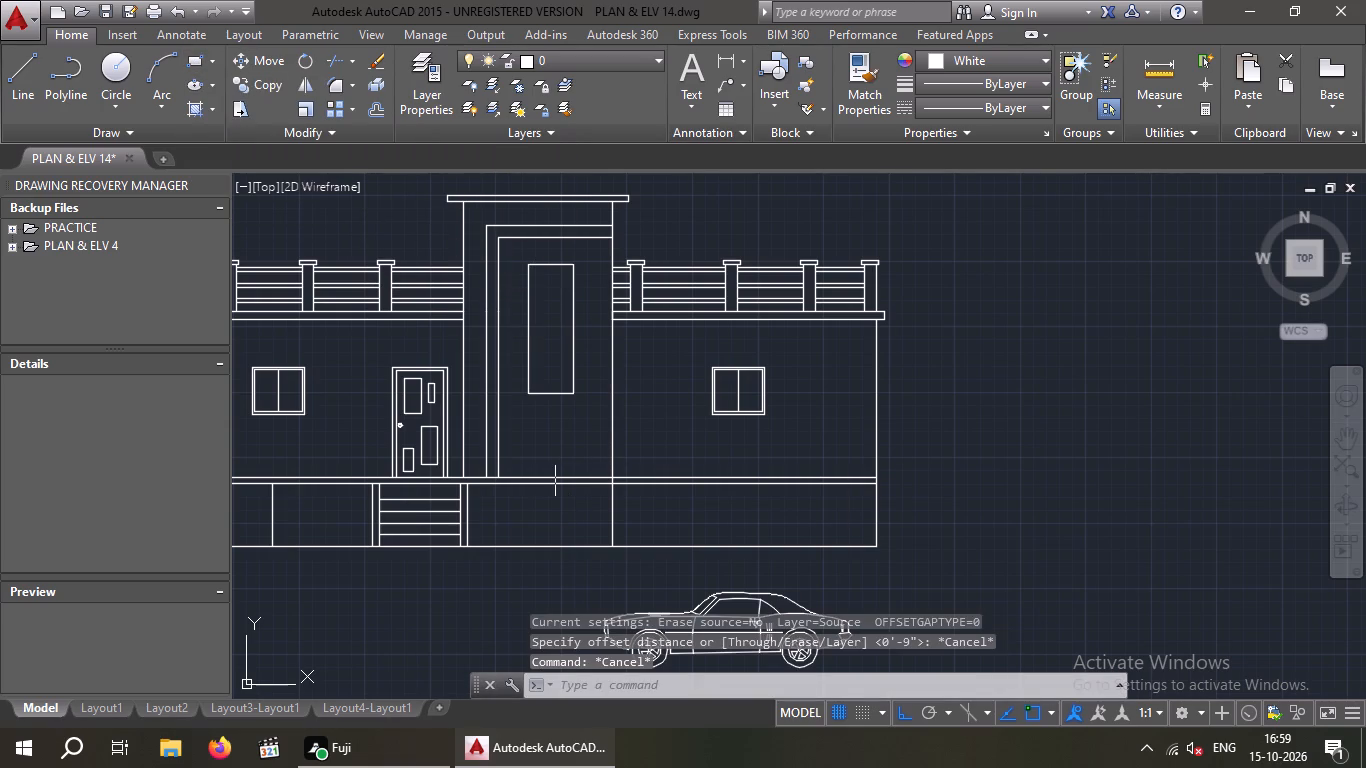
Offset the tall narrow rectangle on the central tower face 3" outward to form a frame around the panel.
key("o")
key("Return")
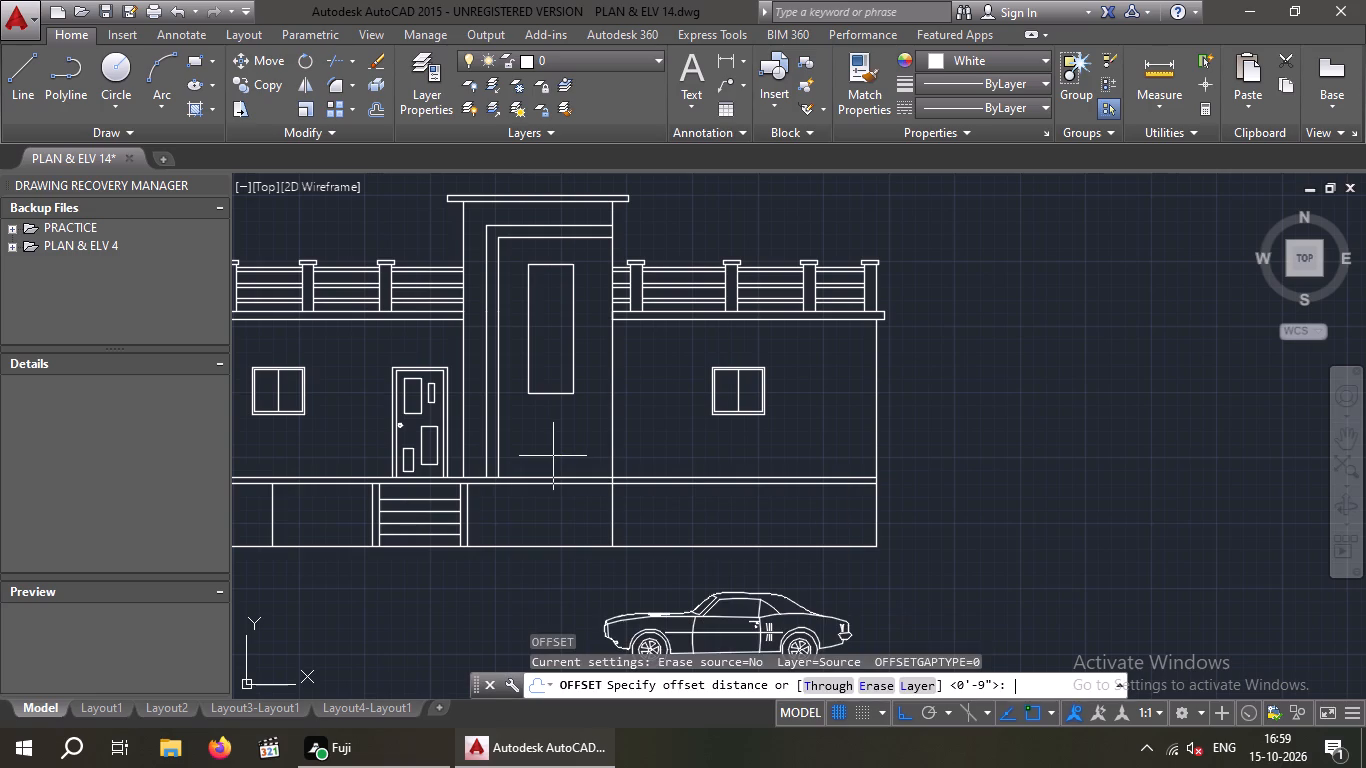
key("3")
key("shift+quotedbl")
key("Return")
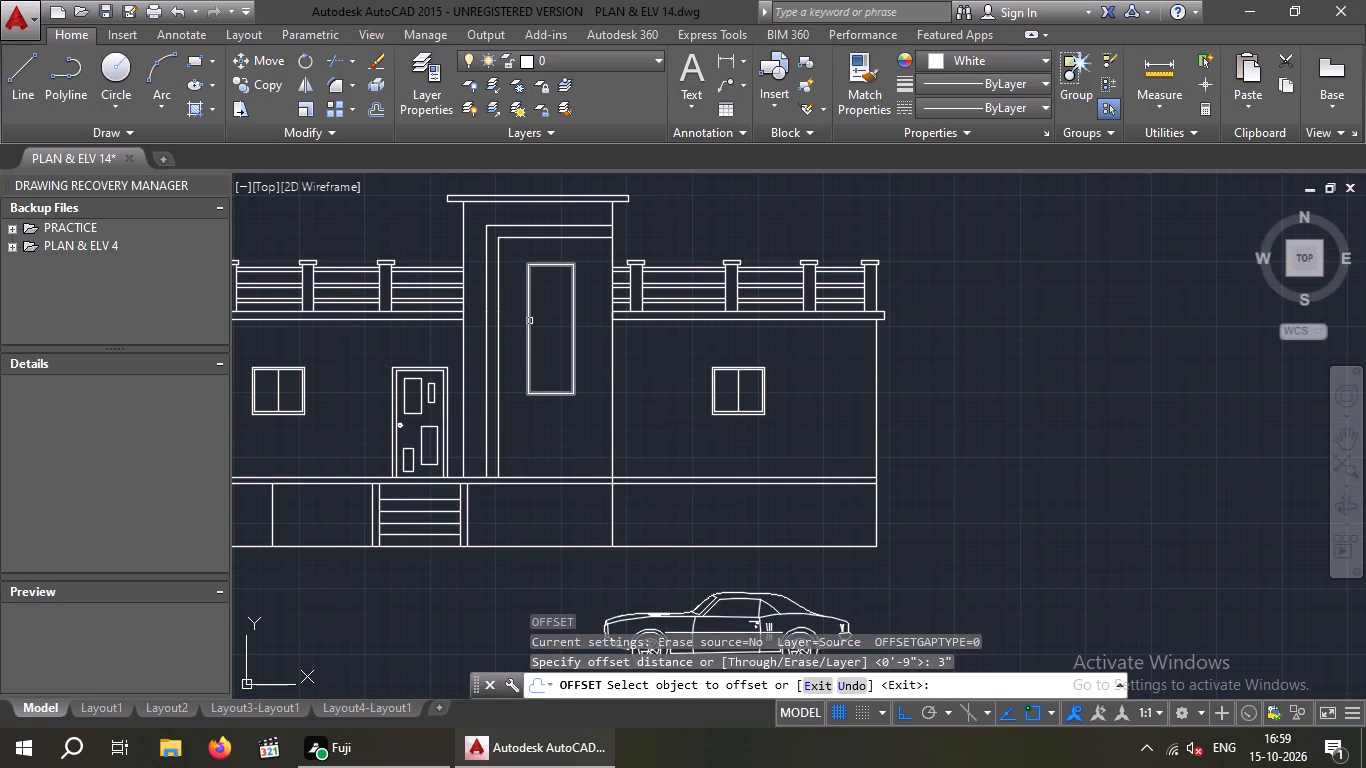
scroll(528, 321, "up", 1)
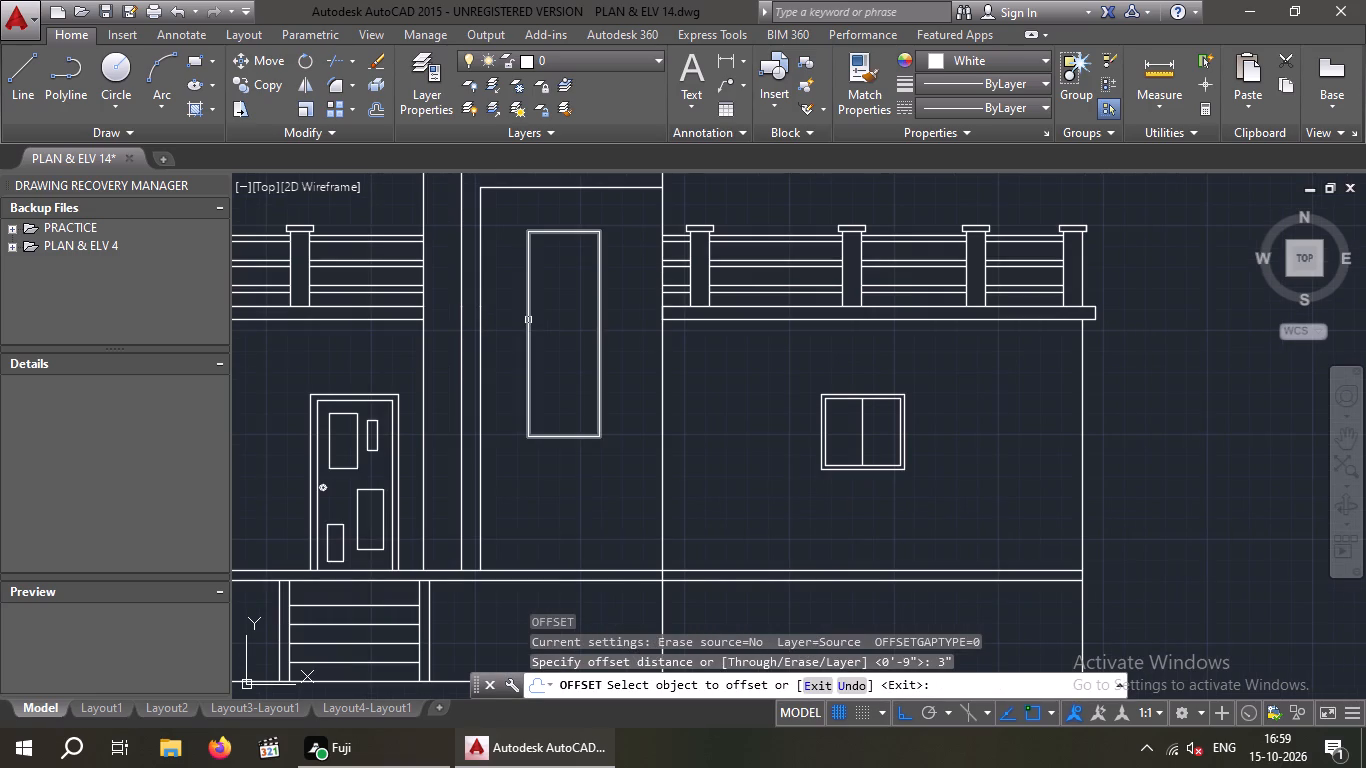
left_click_drag(528, 316, 512, 318)
left_click(507, 319)
scroll(593, 320, "down", 1)
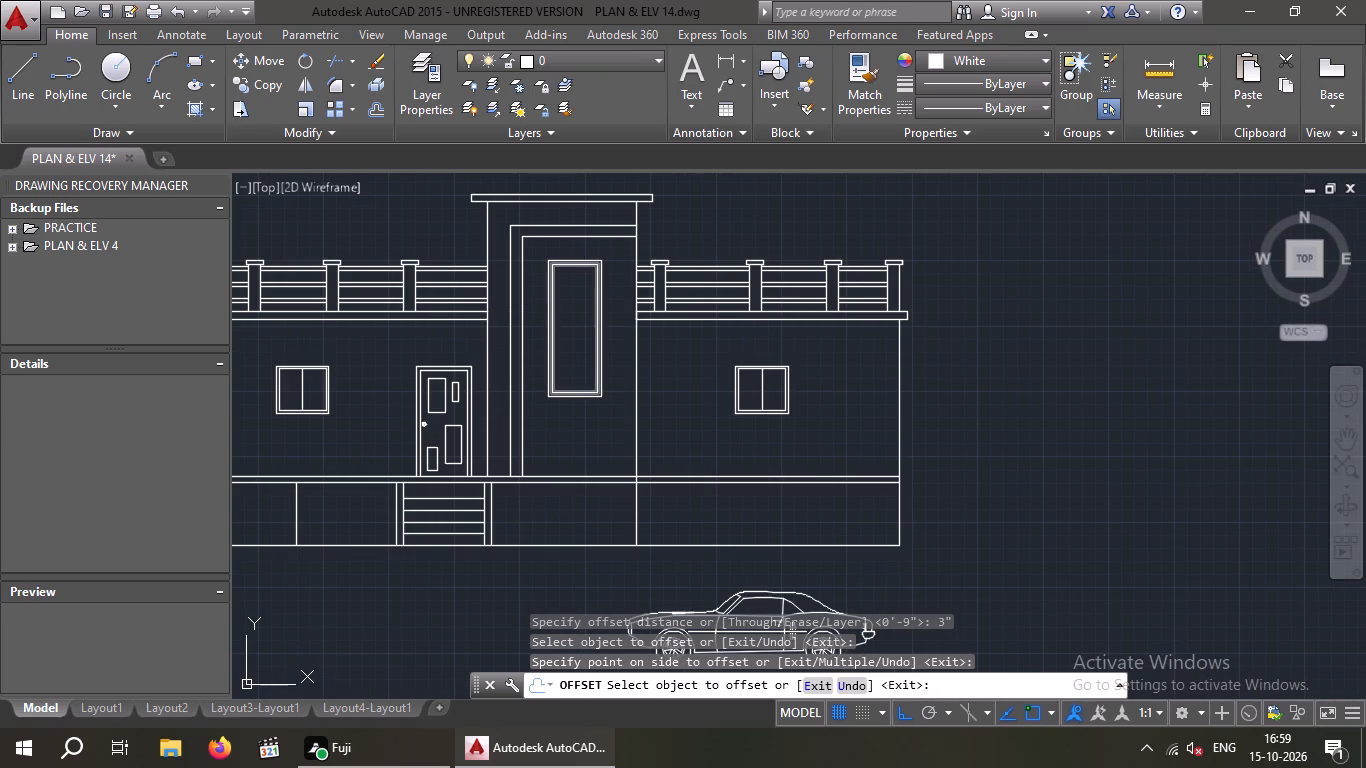
right_click_drag(550, 333, 550, 329)
key("Escape")
key("Escape")
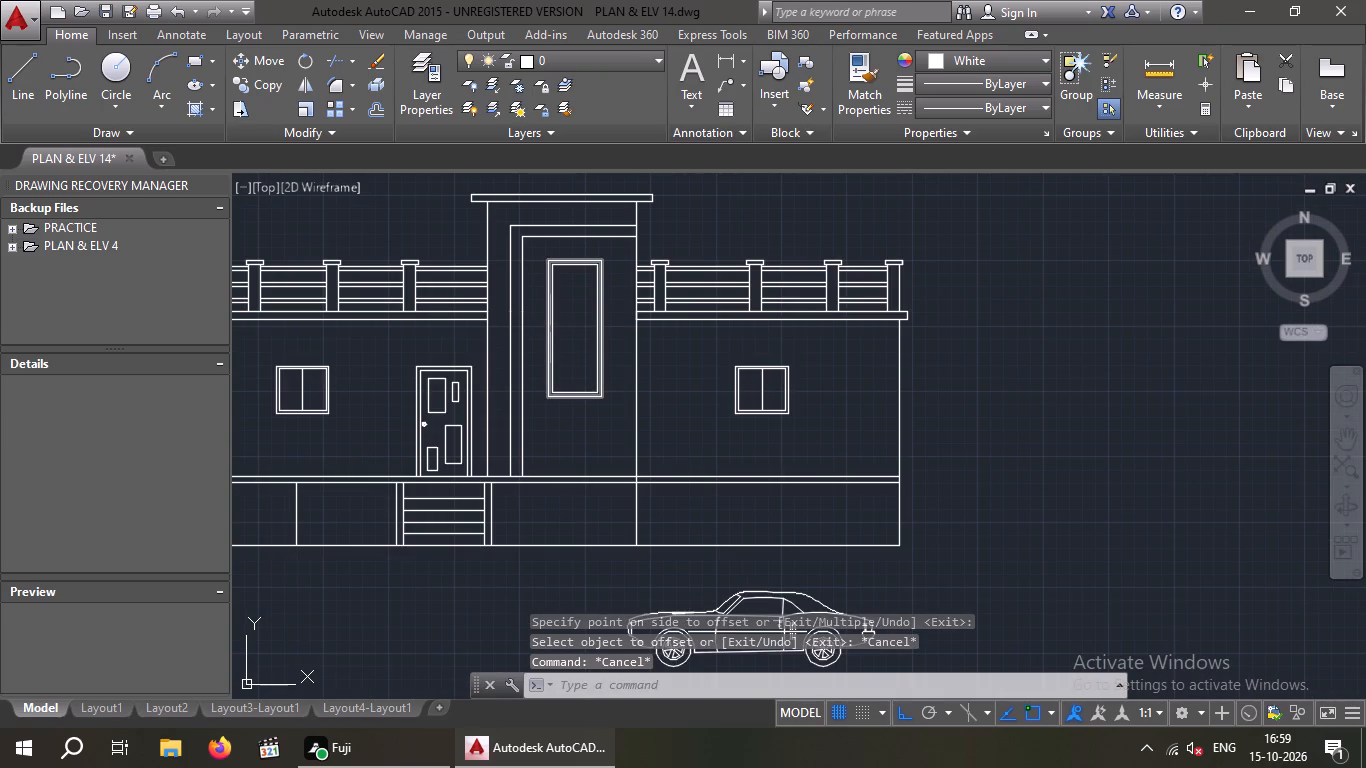
right_click_drag(550, 329, 576, 307)
right_click(576, 307)
scroll(576, 307, "down", 1)
key("Escape")
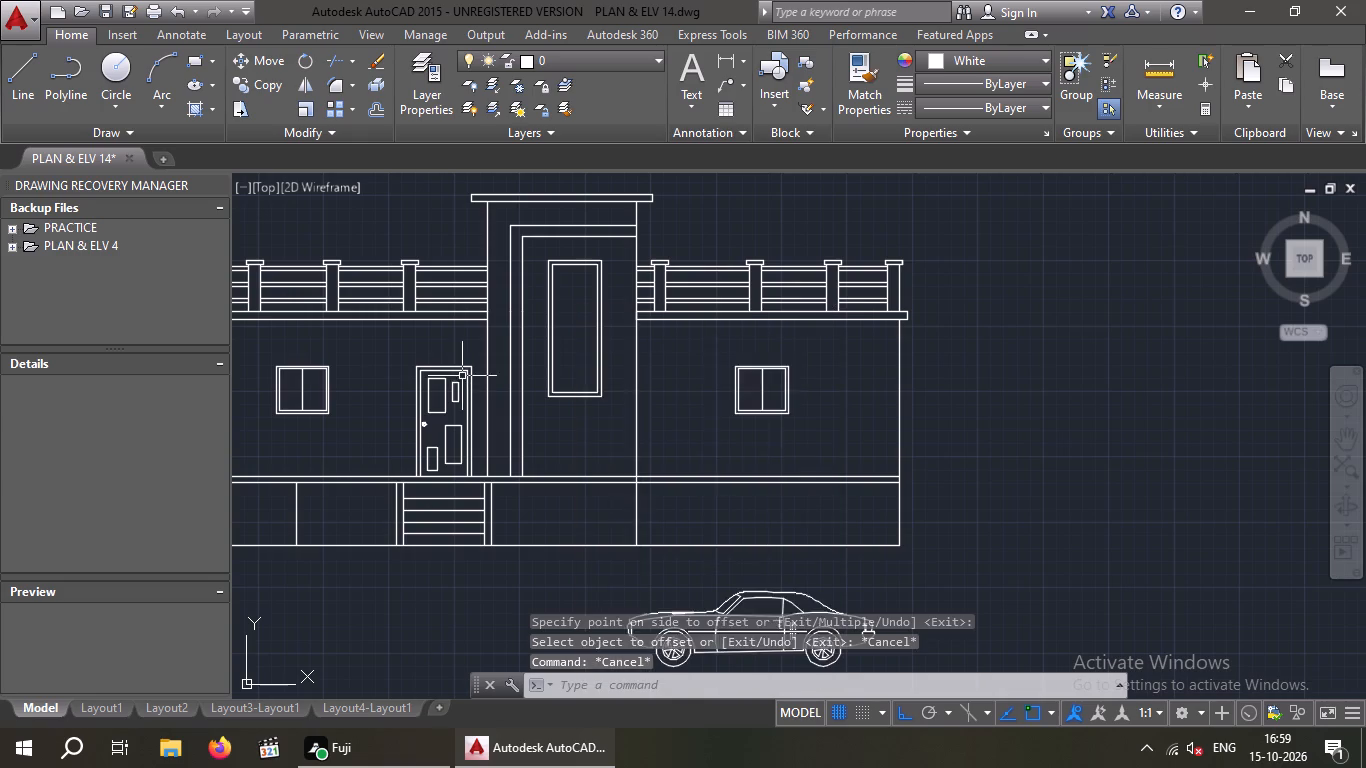
key("Escape")
With Ortho off, draw three short parallel diagonal glass-reflection lines inside the tall tower panel, the middle one longest.
scroll(524, 375, "down", 2)
middle_click_drag(533, 379, 533, 395)
scroll(533, 402, "up", 2)
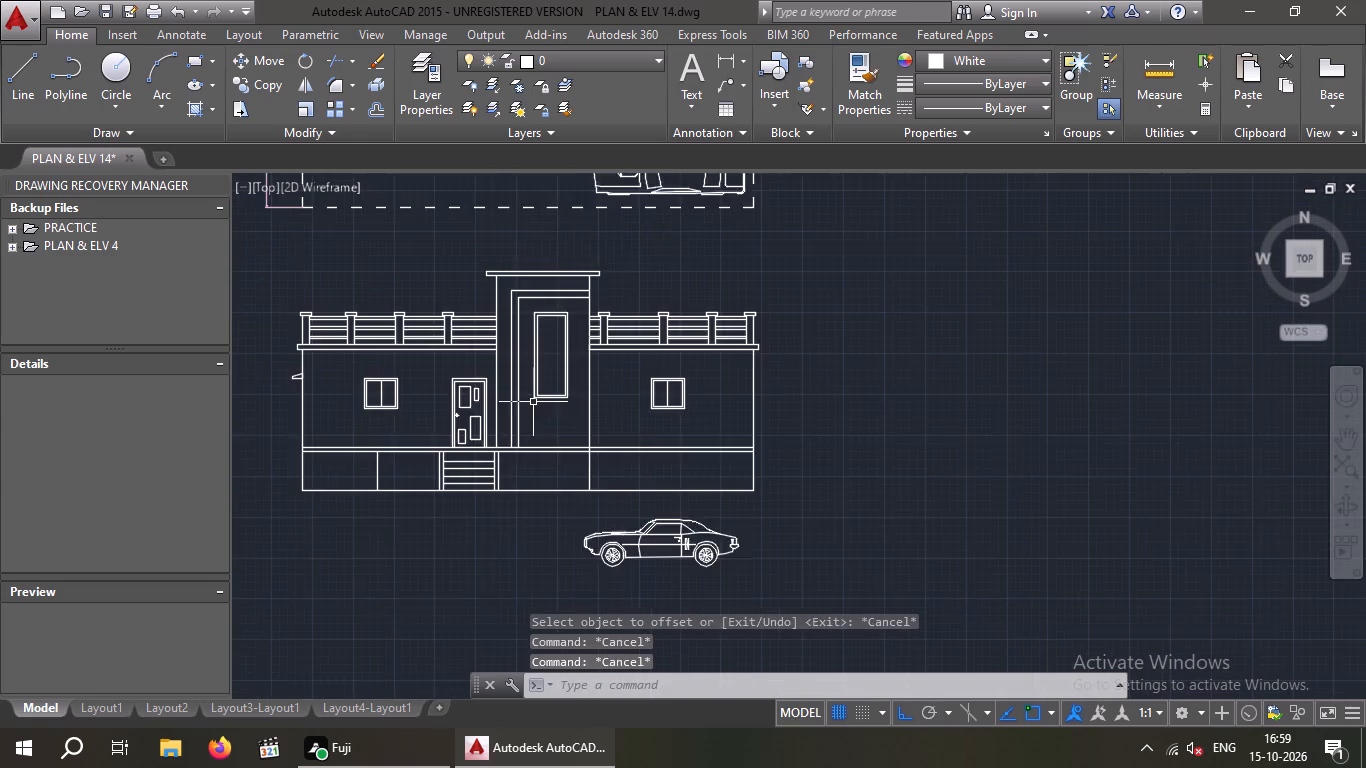
middle_click_drag(533, 401, 527, 445)
scroll(557, 334, "up", 2)
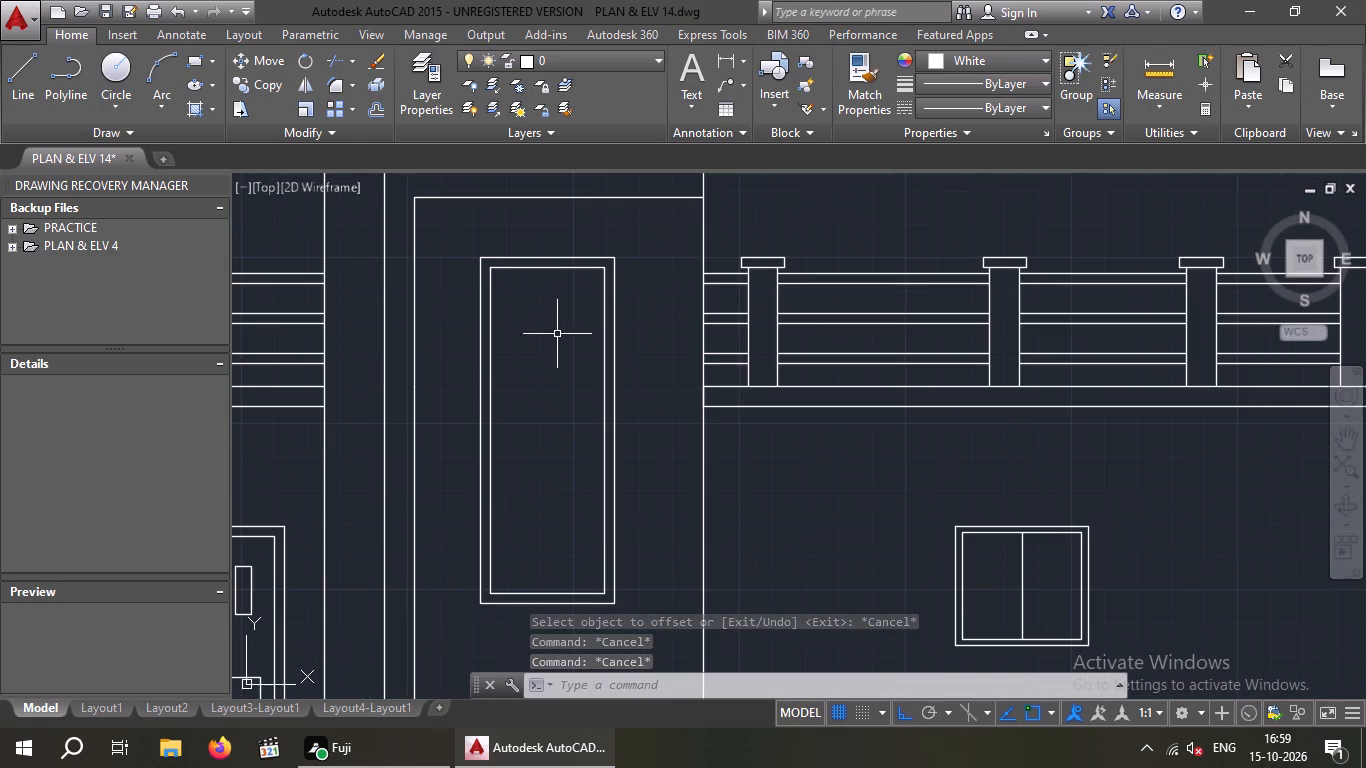
middle_click_drag(563, 343, 394, 344)
middle_click_drag(383, 348, 346, 406)
middle_click_drag(346, 406, 361, 360)
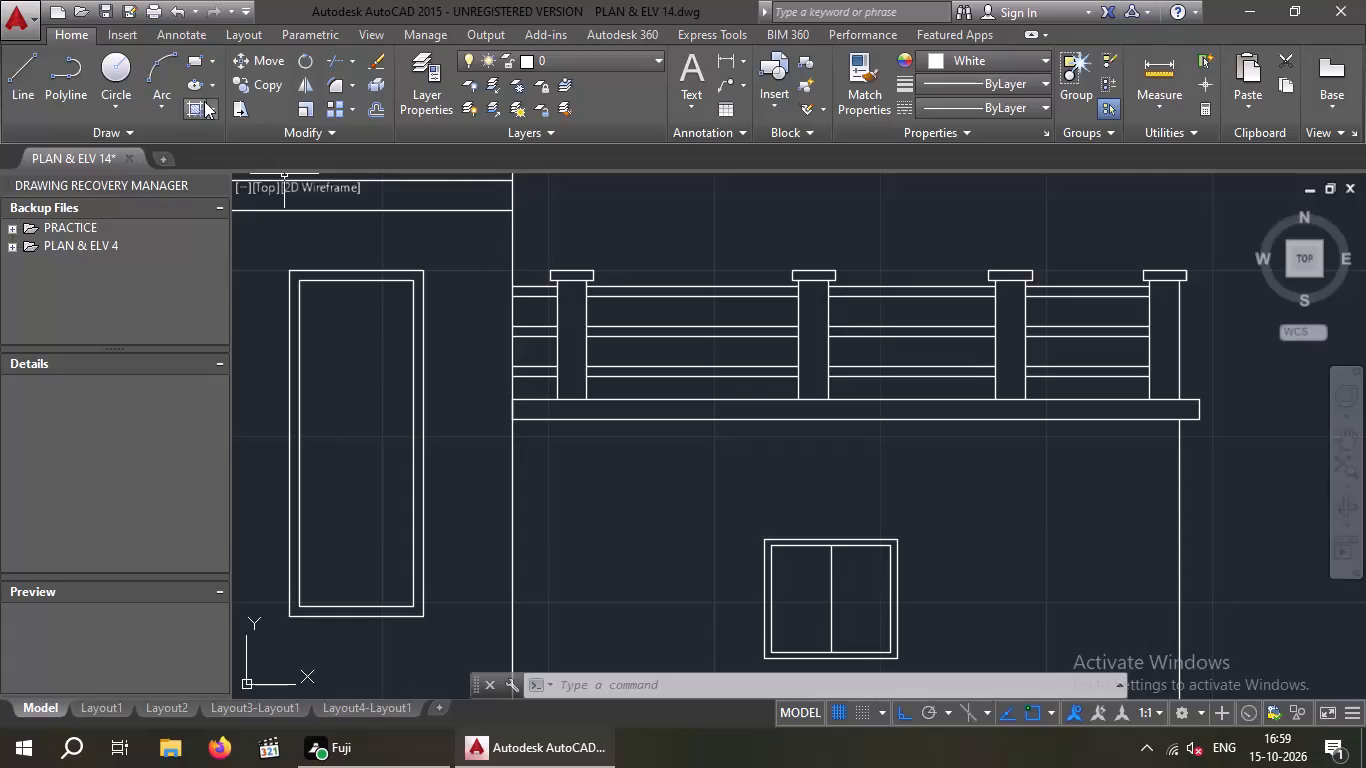
left_click(17, 74)
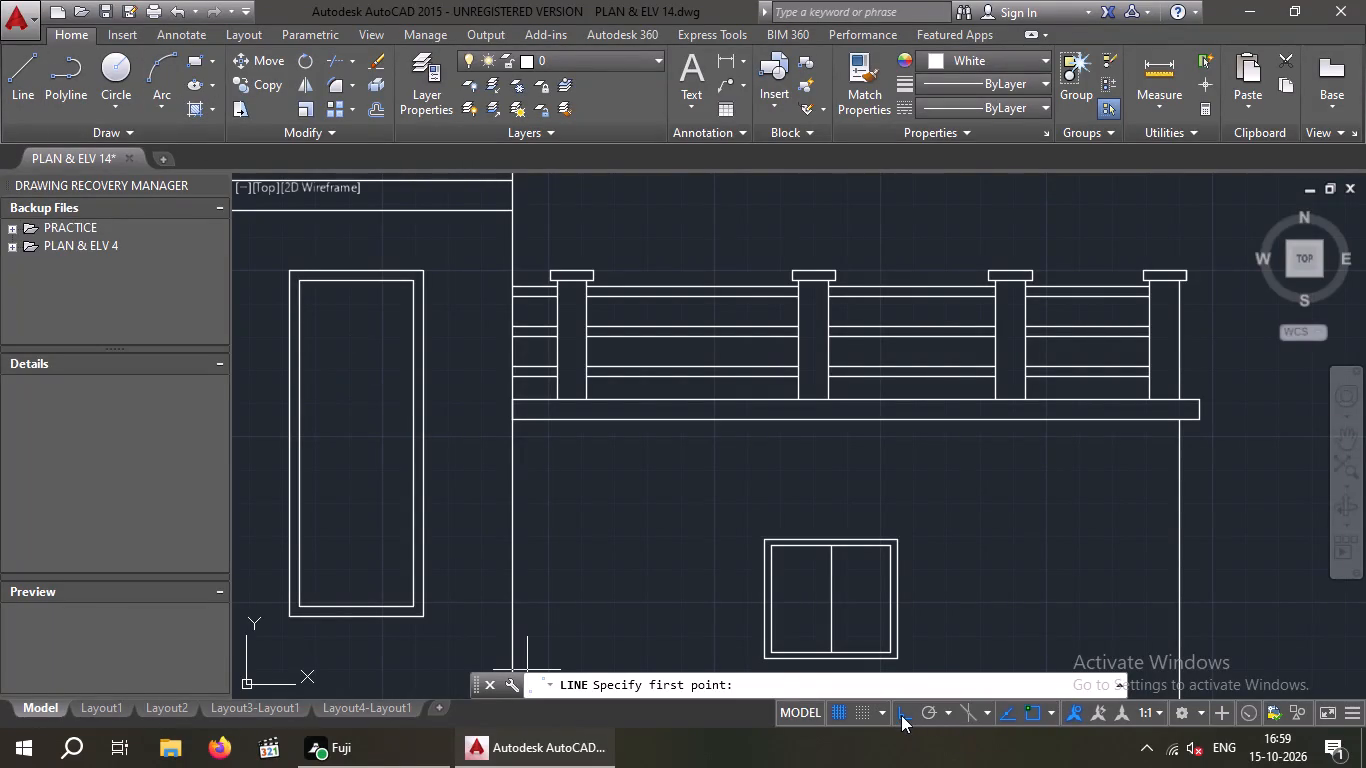
left_click_drag(901, 715, 890, 707)
scroll(351, 453, "up", 2)
left_click(286, 478)
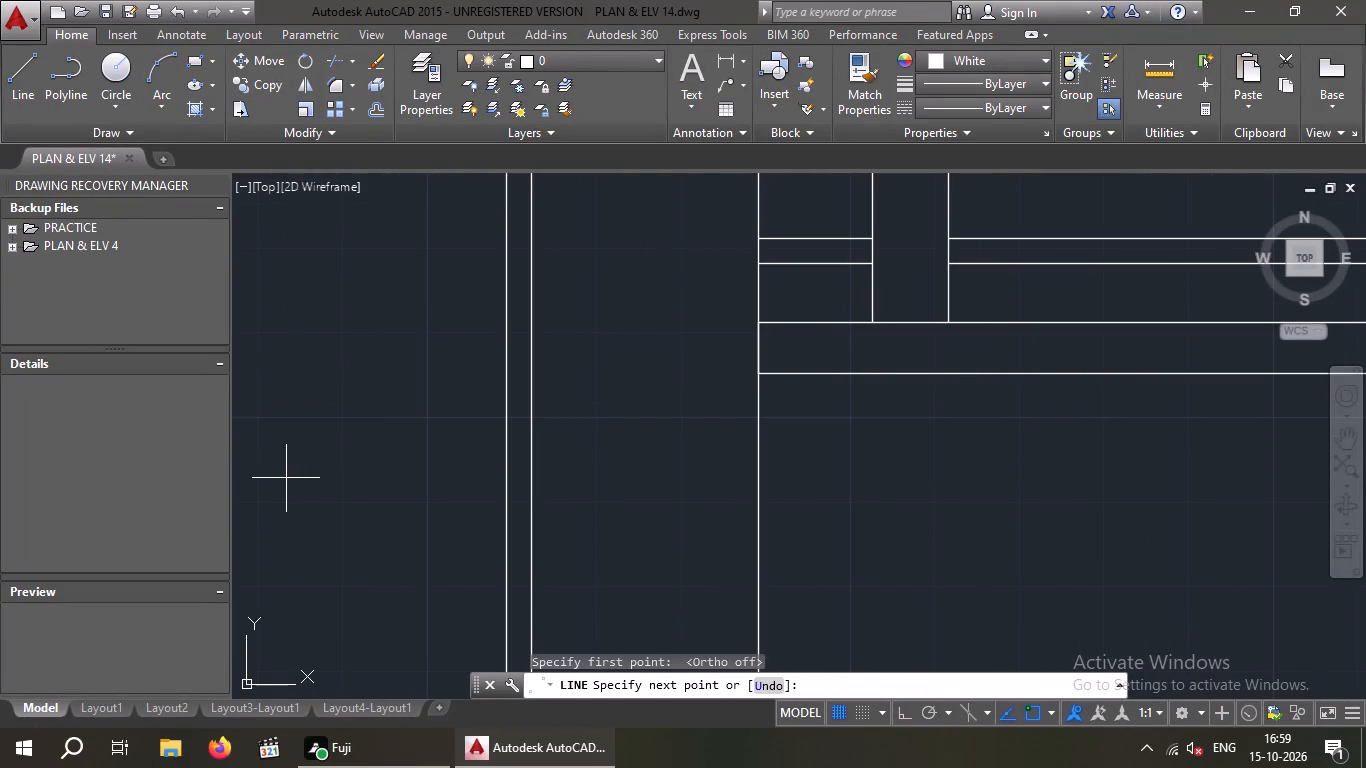
left_click(424, 344)
key("space")
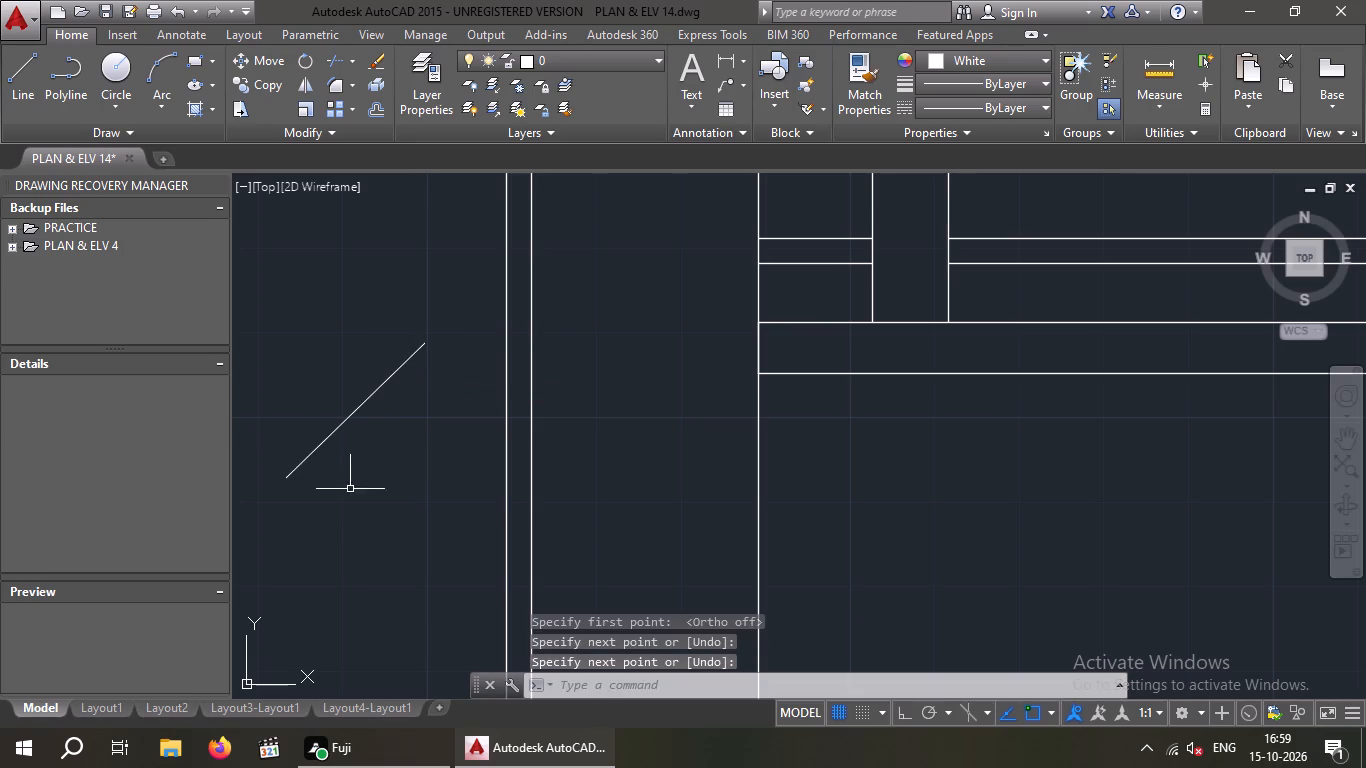
key("space")
left_click(343, 464)
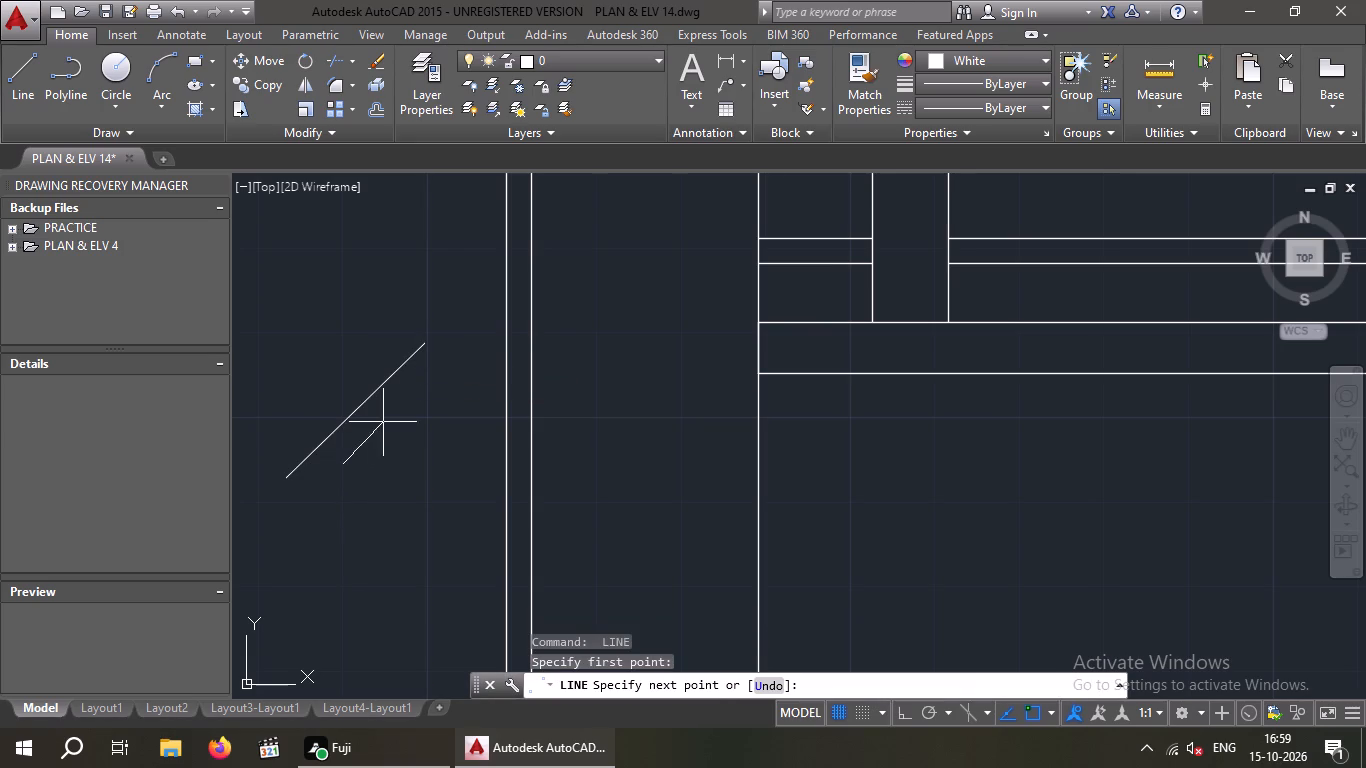
left_click(395, 413)
key("space")
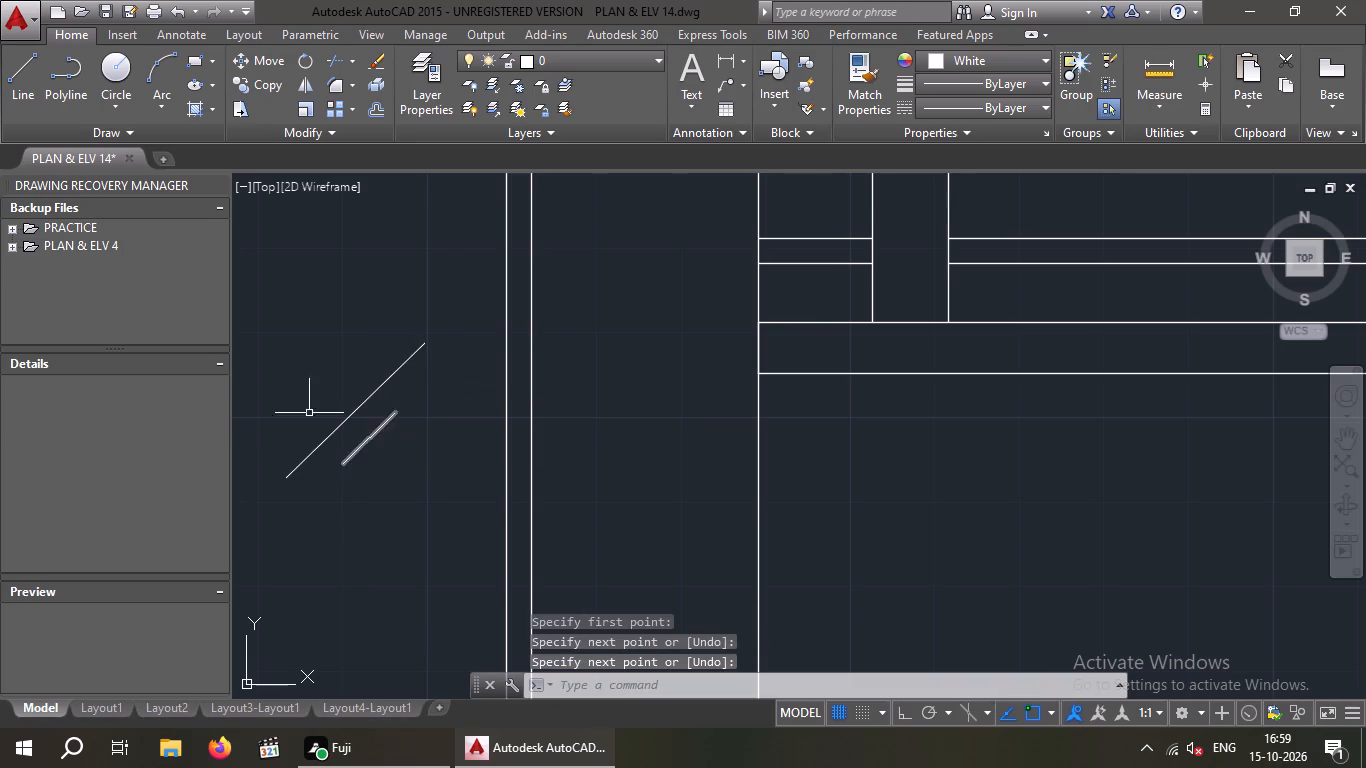
key("space")
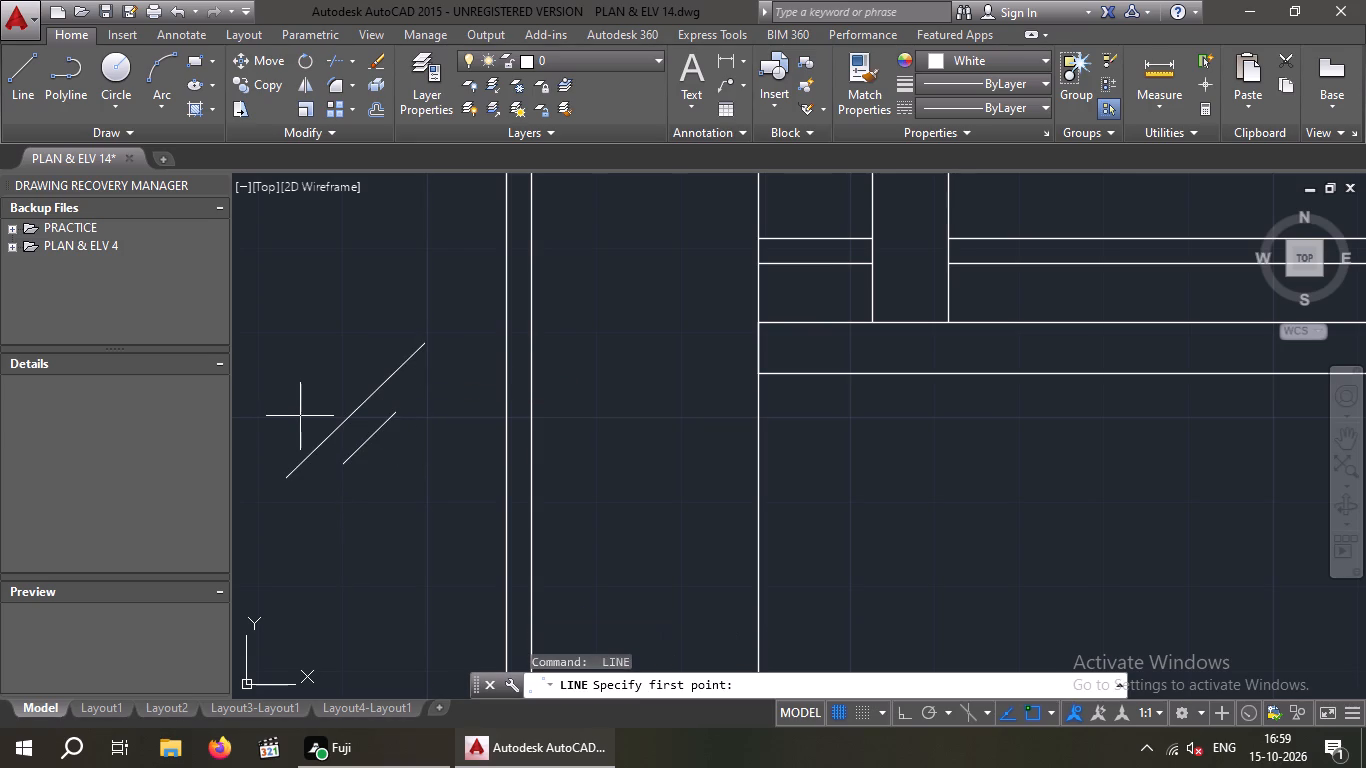
left_click_drag(303, 418, 314, 413)
left_click(357, 369)
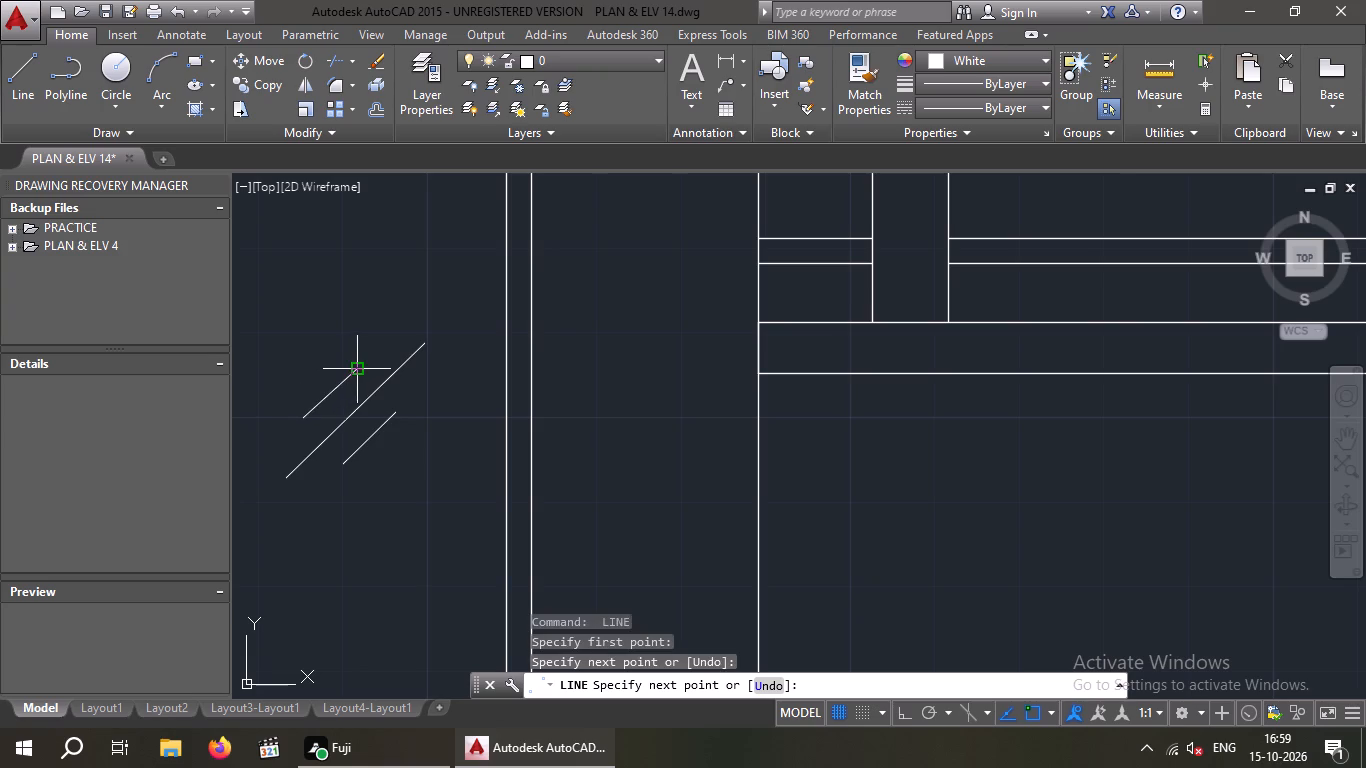
key("space")
Move the three diagonal reflection lines up into the upper part of the tower panel.
scroll(350, 374, "down", 3)
left_click(368, 405)
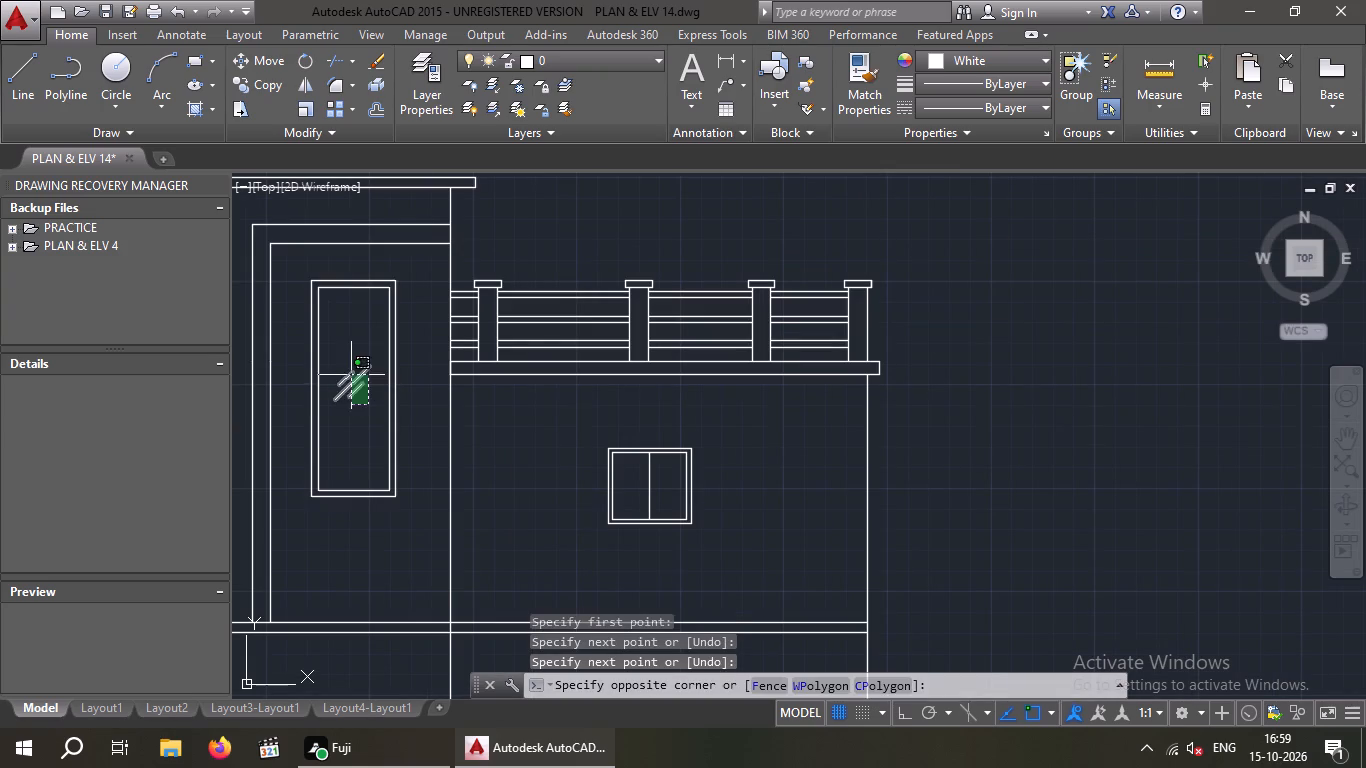
left_click(342, 371)
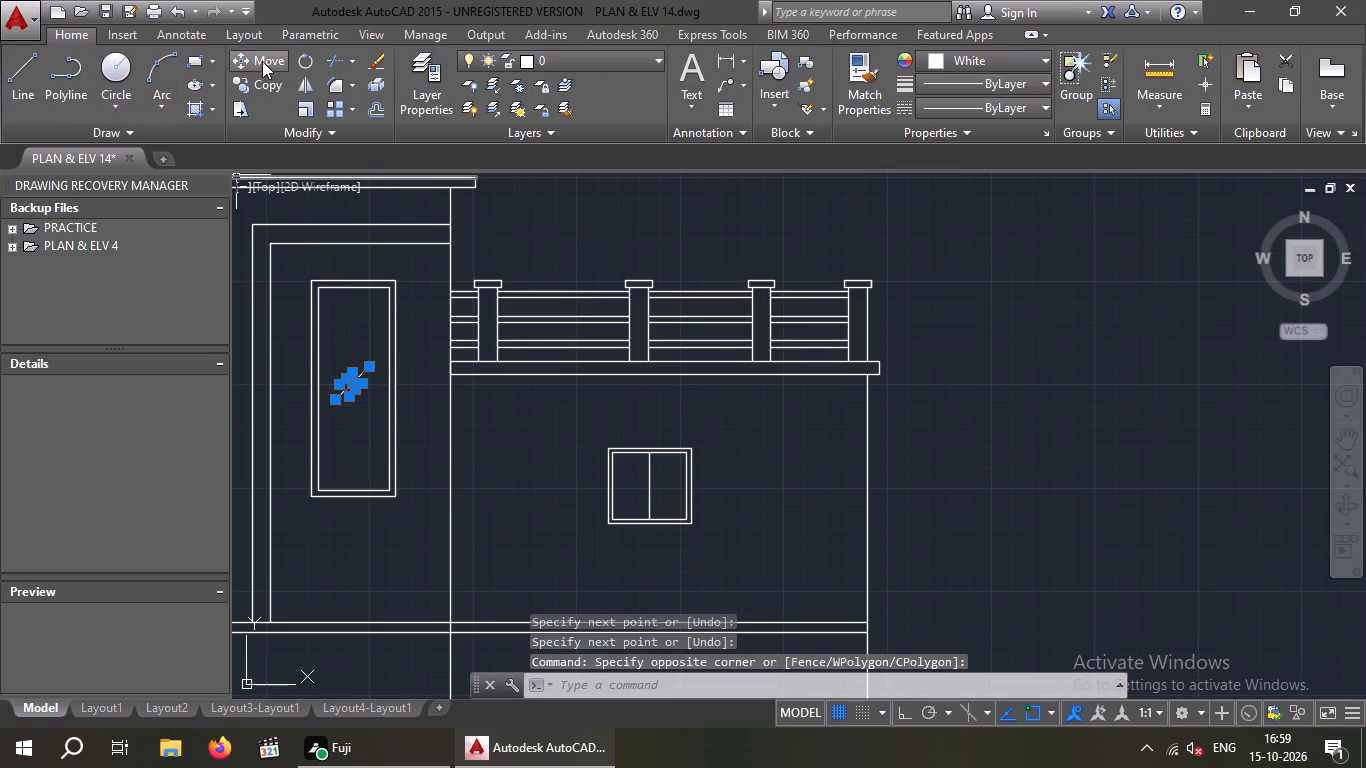
left_click(267, 60)
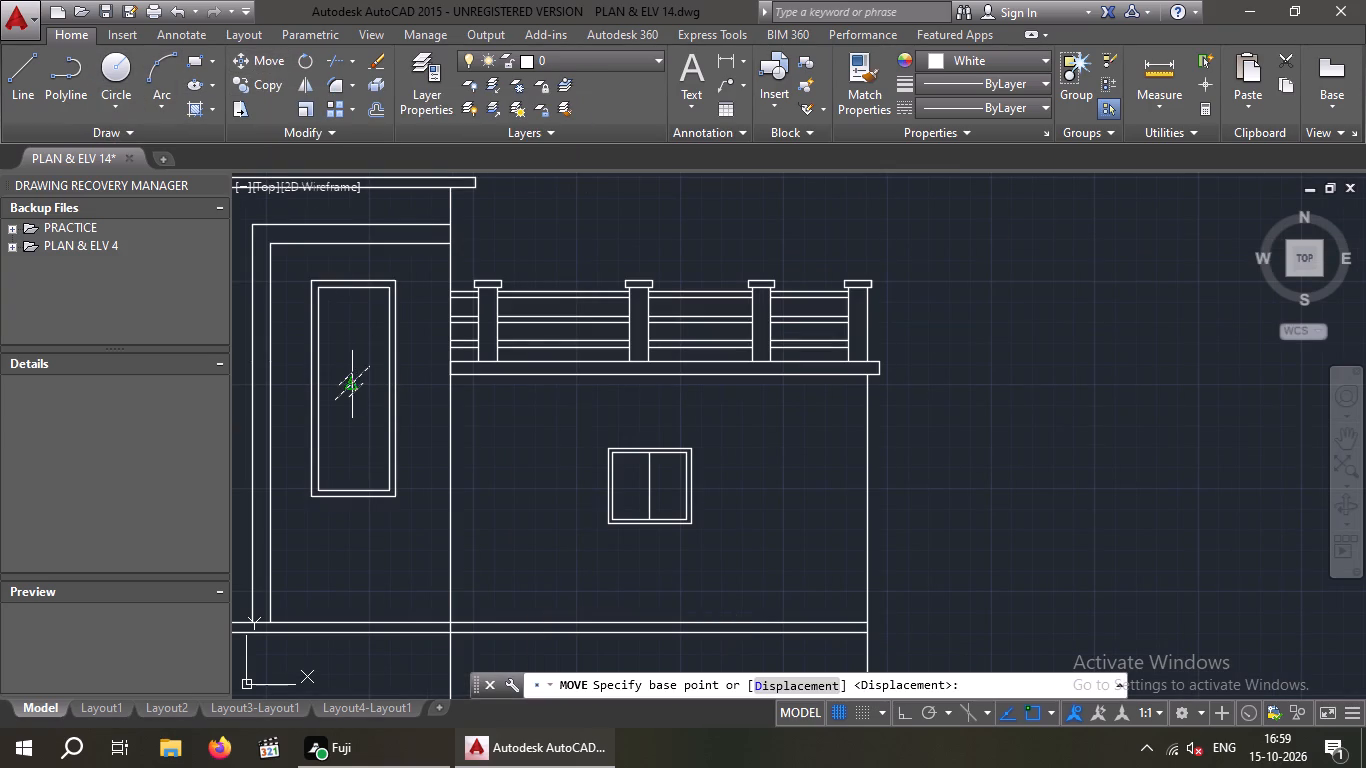
left_click_drag(347, 383, 348, 372)
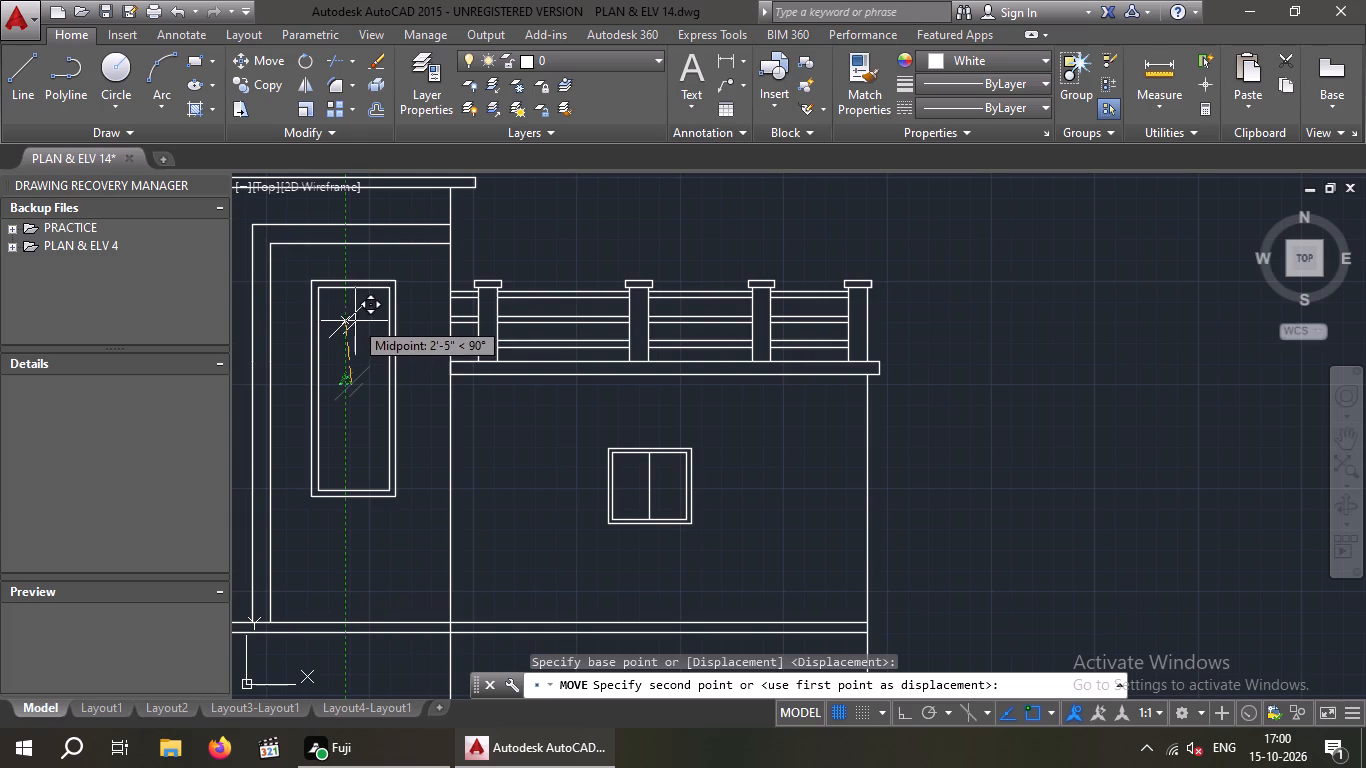
scroll(352, 320, "up", 1)
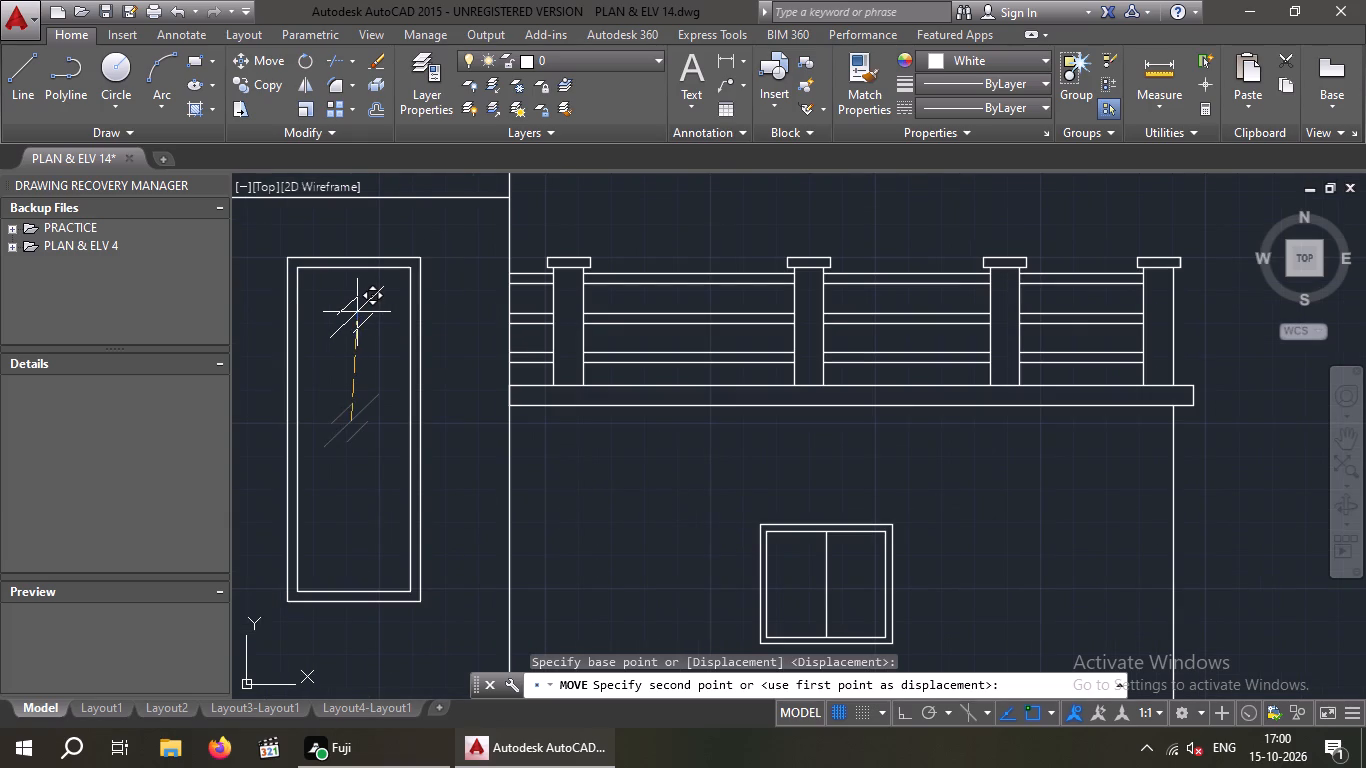
scroll(354, 310, "up", 1)
middle_click_drag(354, 320, 346, 394)
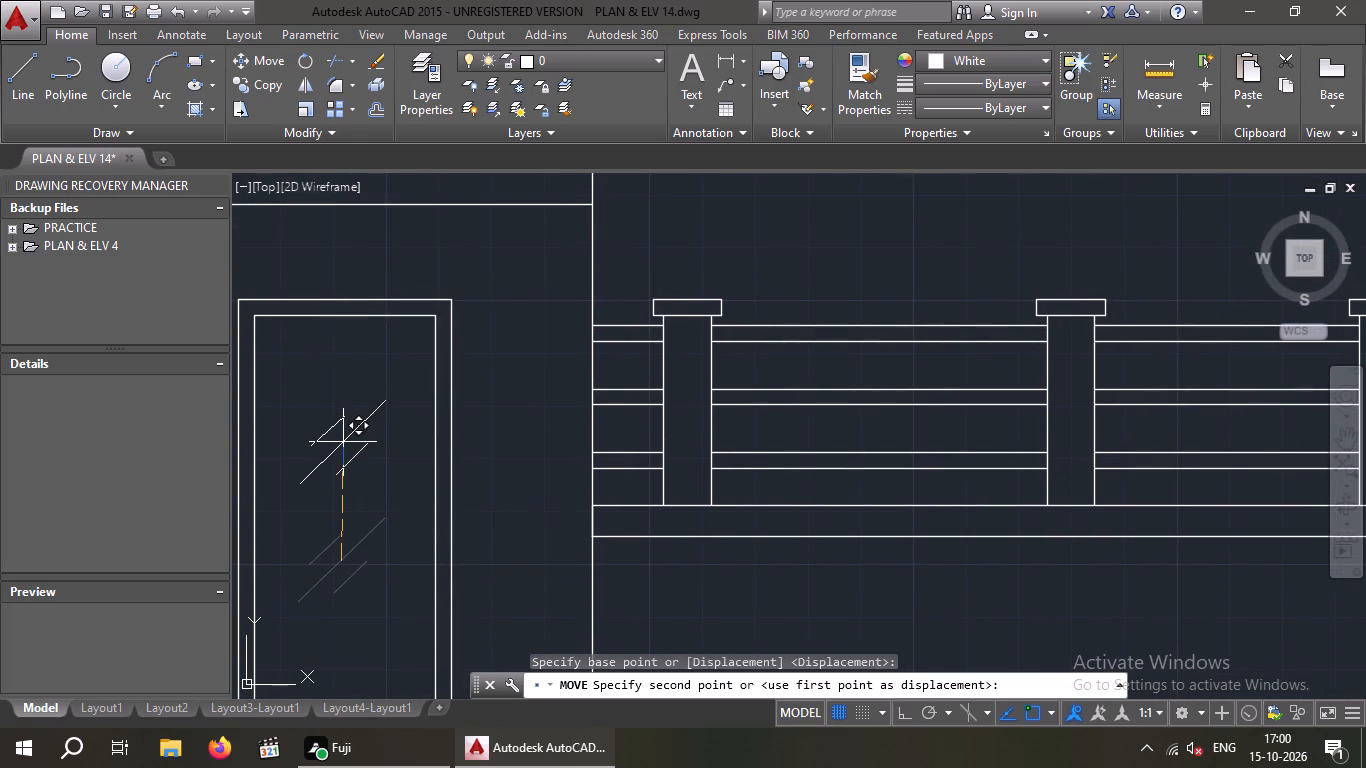
left_click(344, 445)
With Ortho on, copy the three diagonal reflection lines about 3'-10" straight down into the lower part of the panel.
scroll(346, 446, "down", 1)
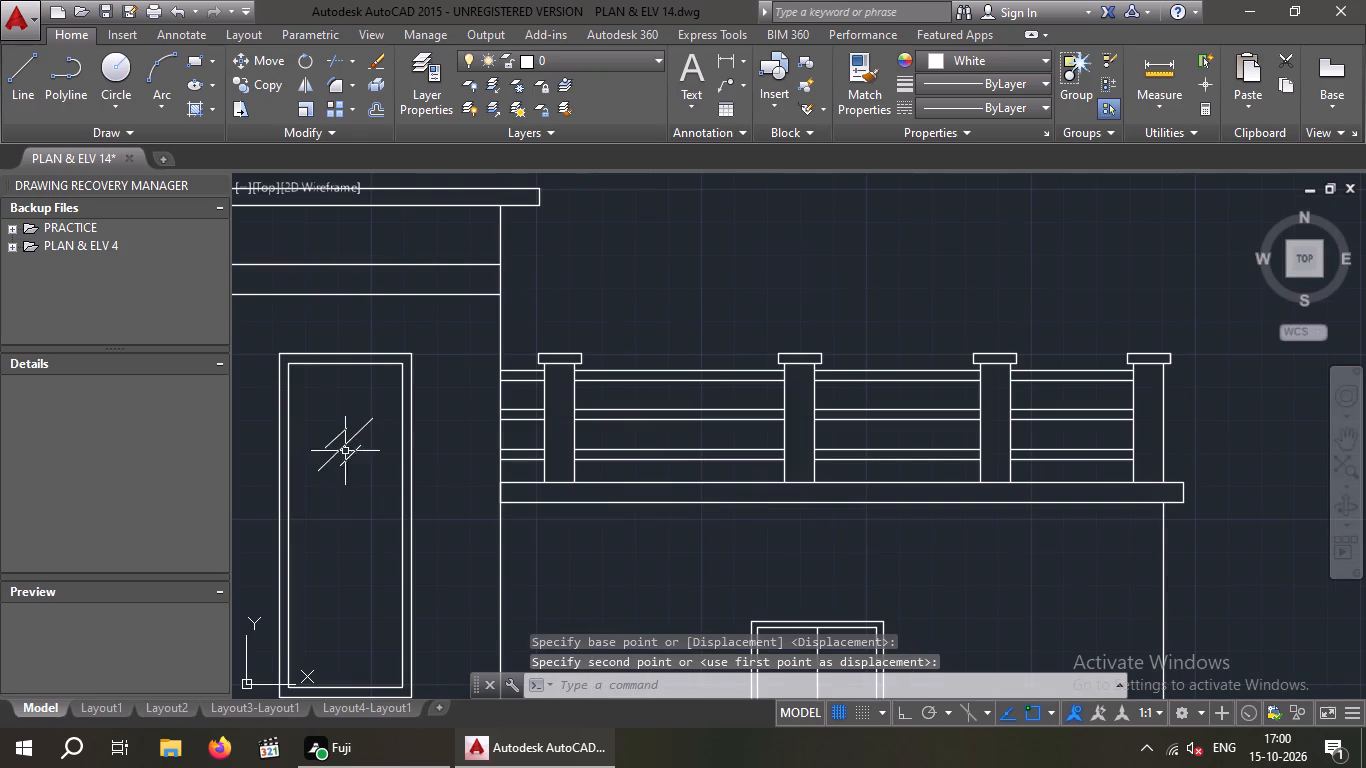
left_click_drag(357, 464, 343, 444)
left_click(331, 407)
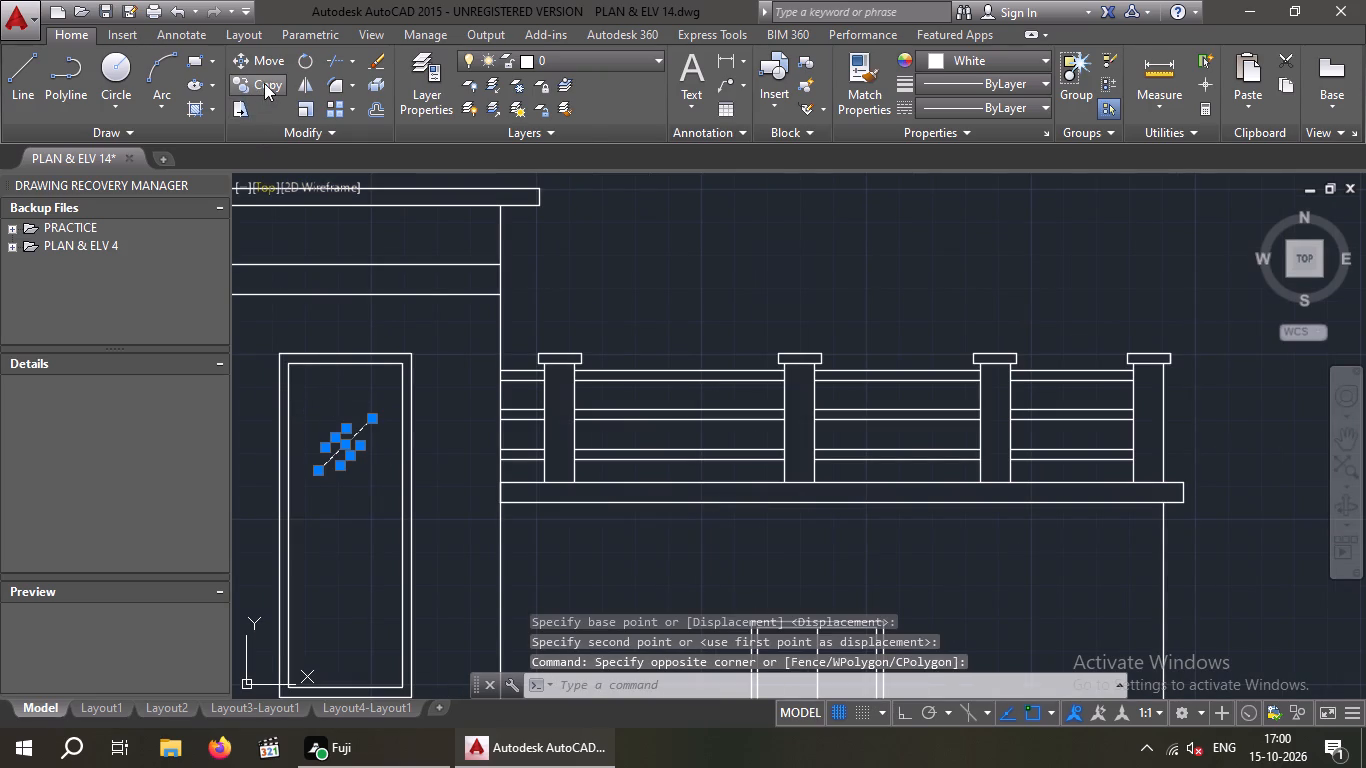
left_click(270, 82)
left_click(907, 716)
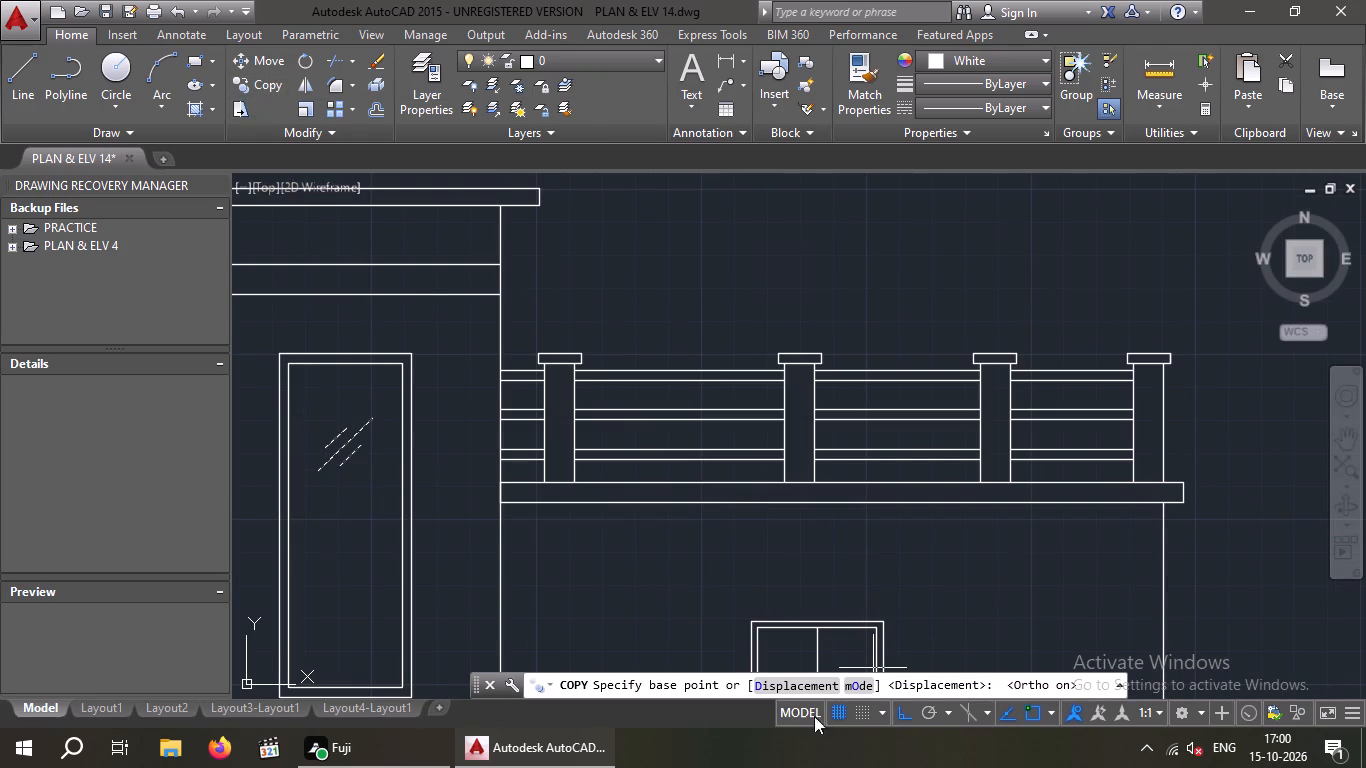
left_click(341, 441)
scroll(348, 503, "down", 1)
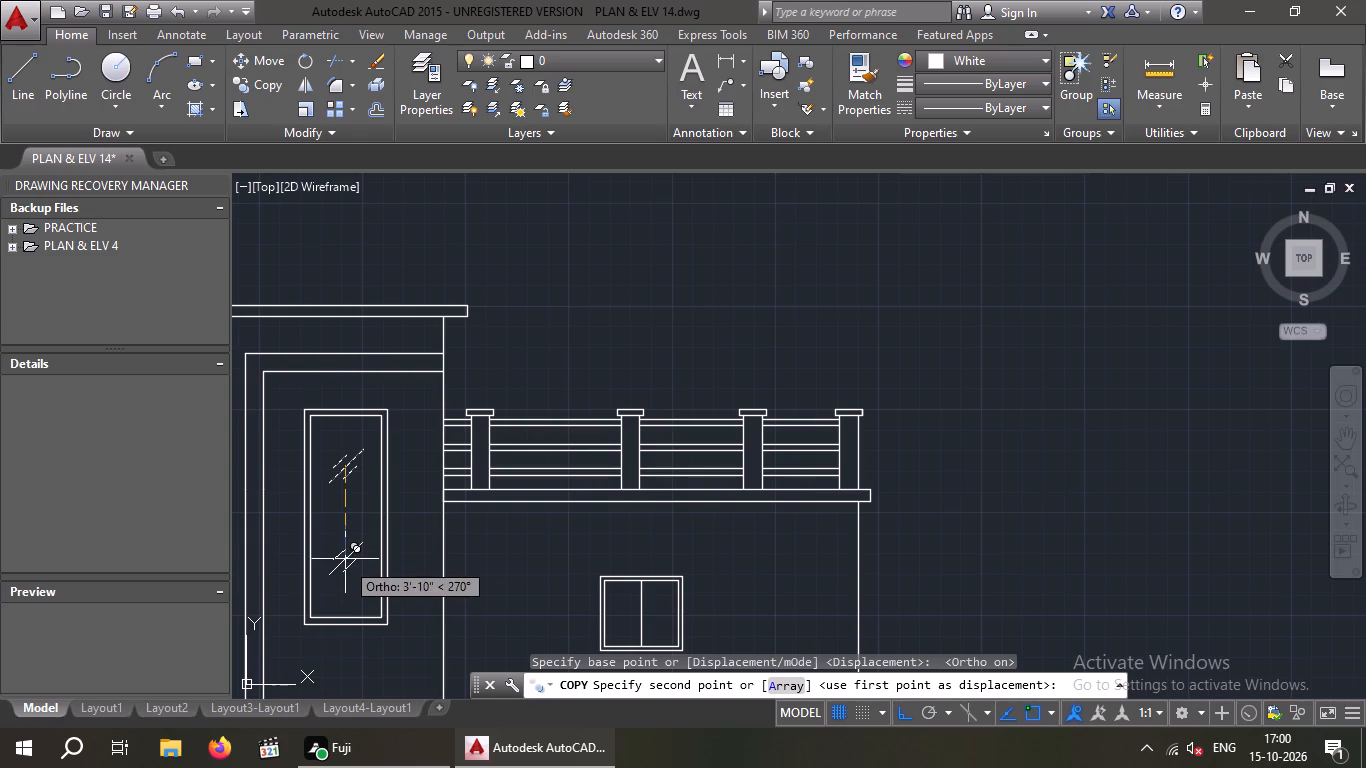
left_click(348, 557)
key("Escape")
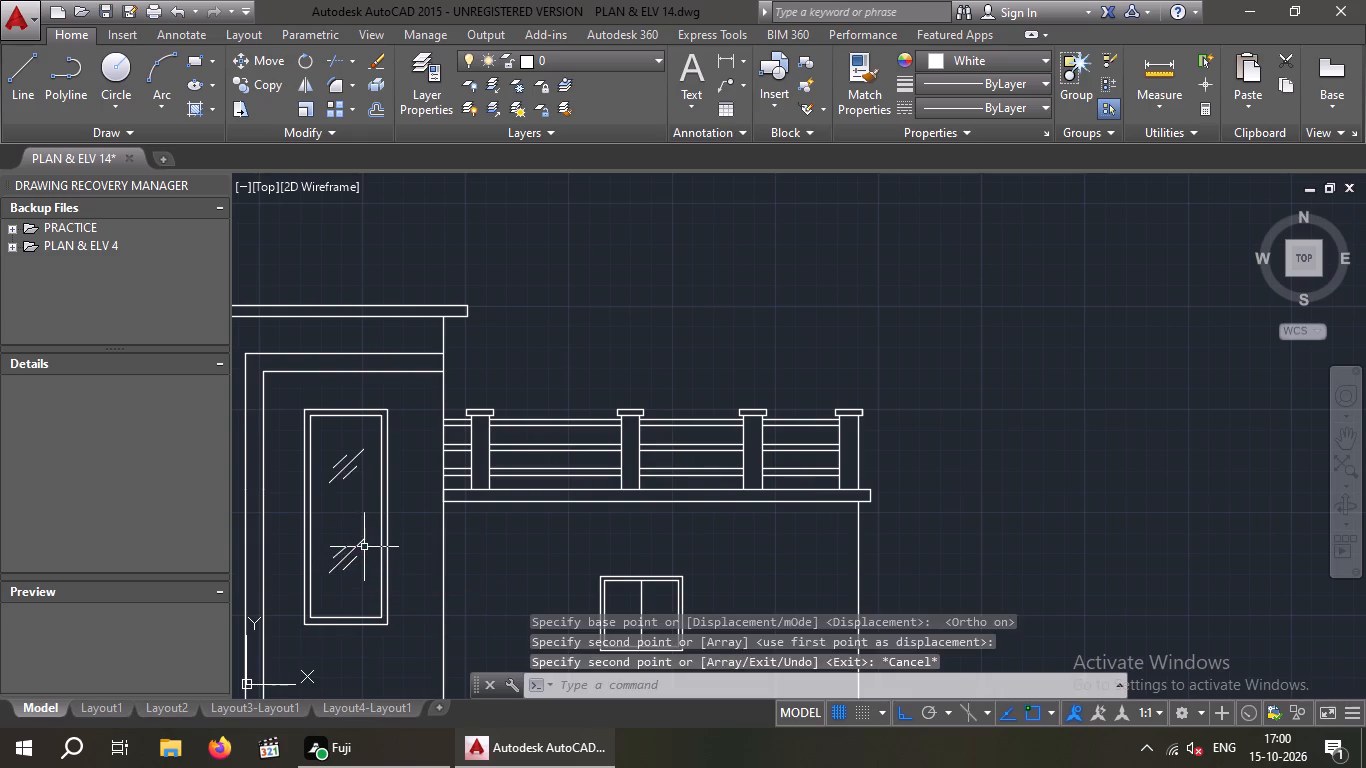
key("Escape")
right_click_drag(396, 449, 417, 415)
right_click_drag(420, 412, 505, 372)
right_click(508, 367)
right_click(544, 353)
key("Escape")
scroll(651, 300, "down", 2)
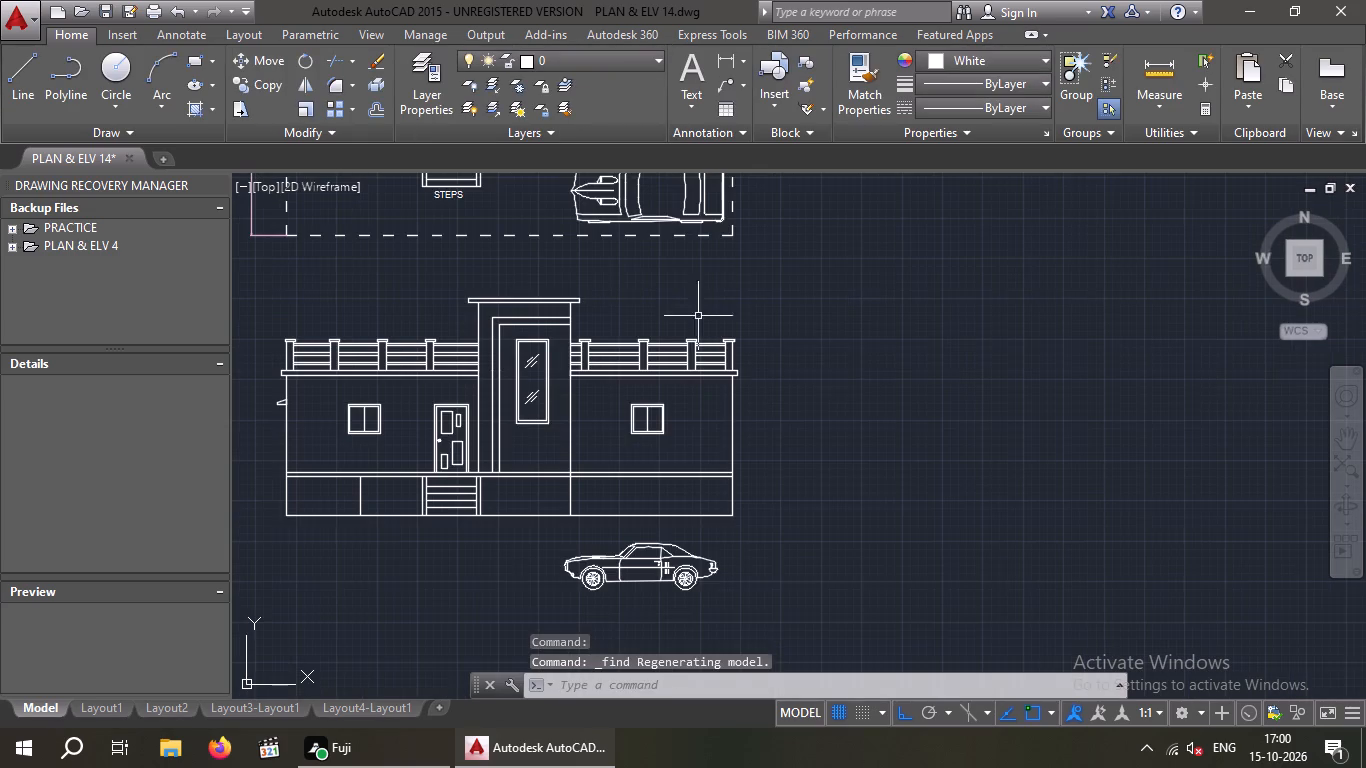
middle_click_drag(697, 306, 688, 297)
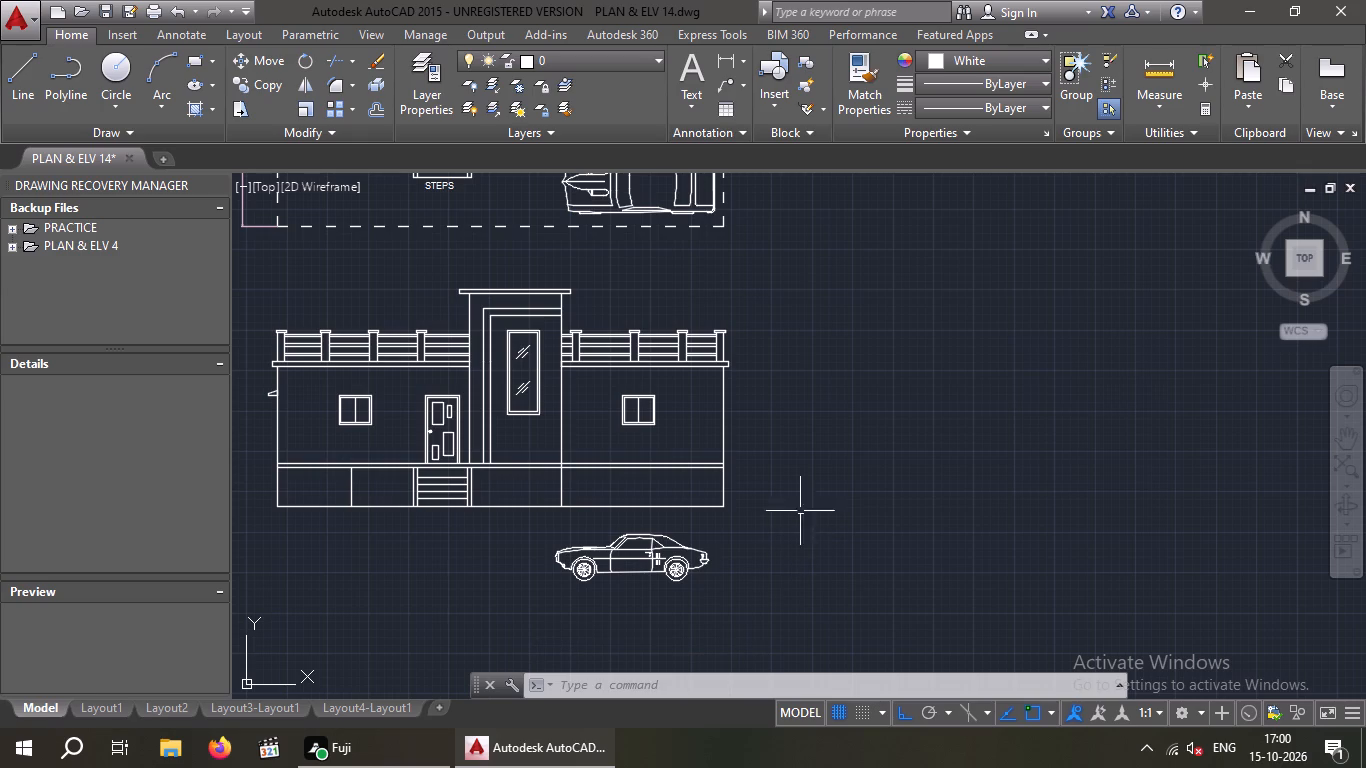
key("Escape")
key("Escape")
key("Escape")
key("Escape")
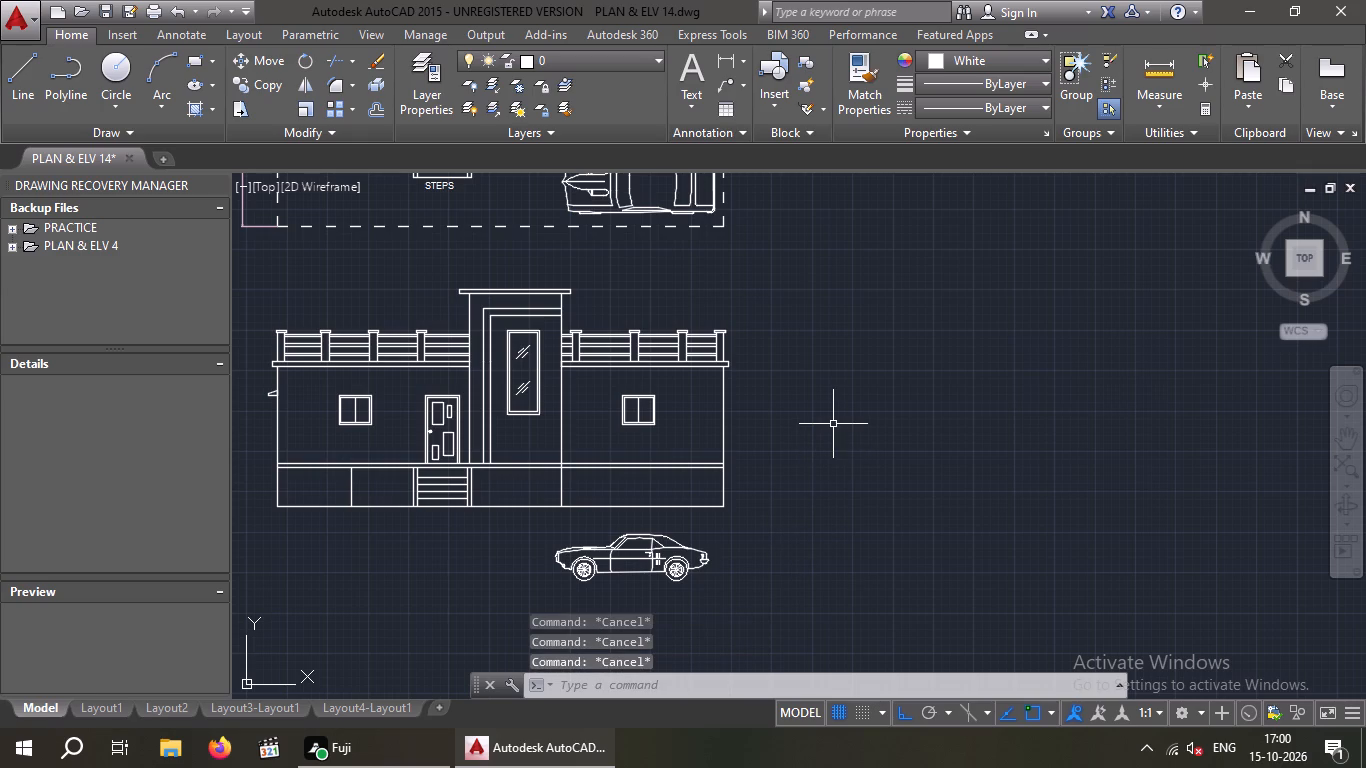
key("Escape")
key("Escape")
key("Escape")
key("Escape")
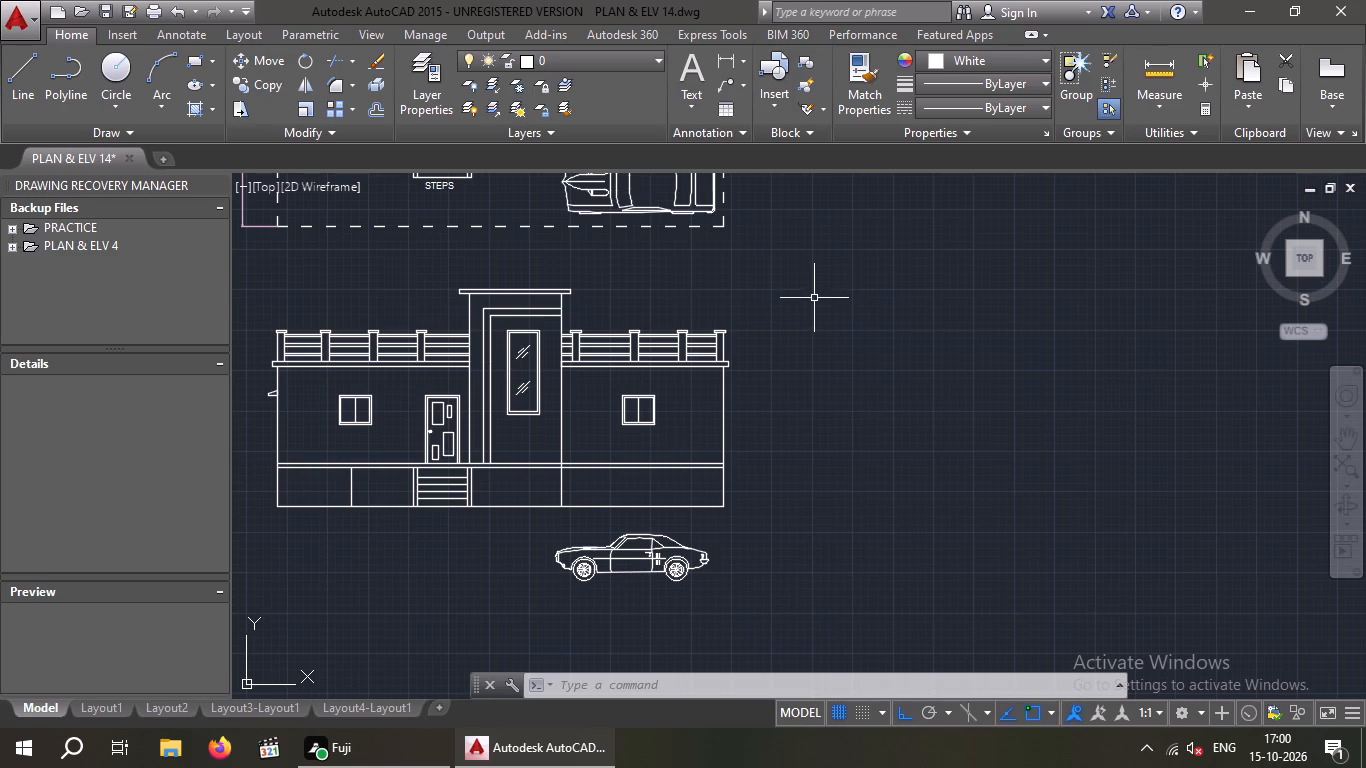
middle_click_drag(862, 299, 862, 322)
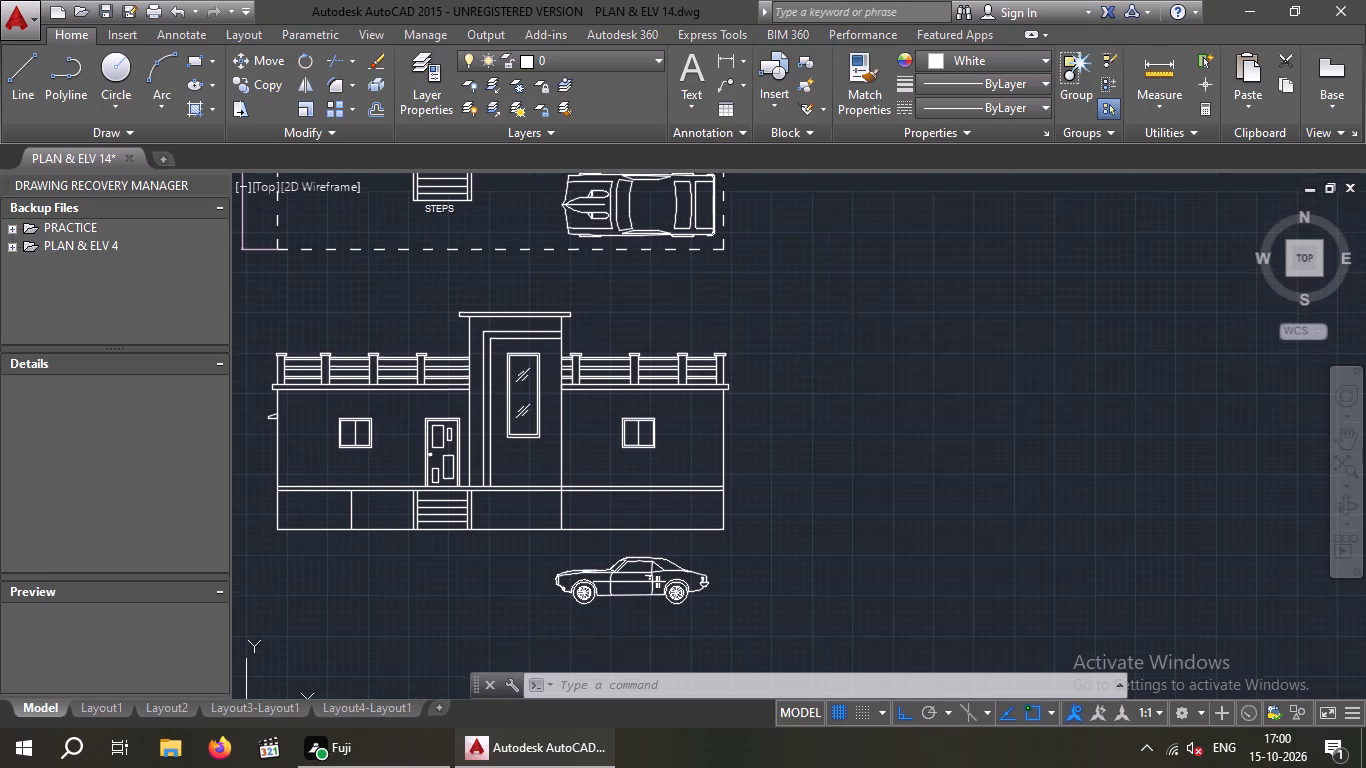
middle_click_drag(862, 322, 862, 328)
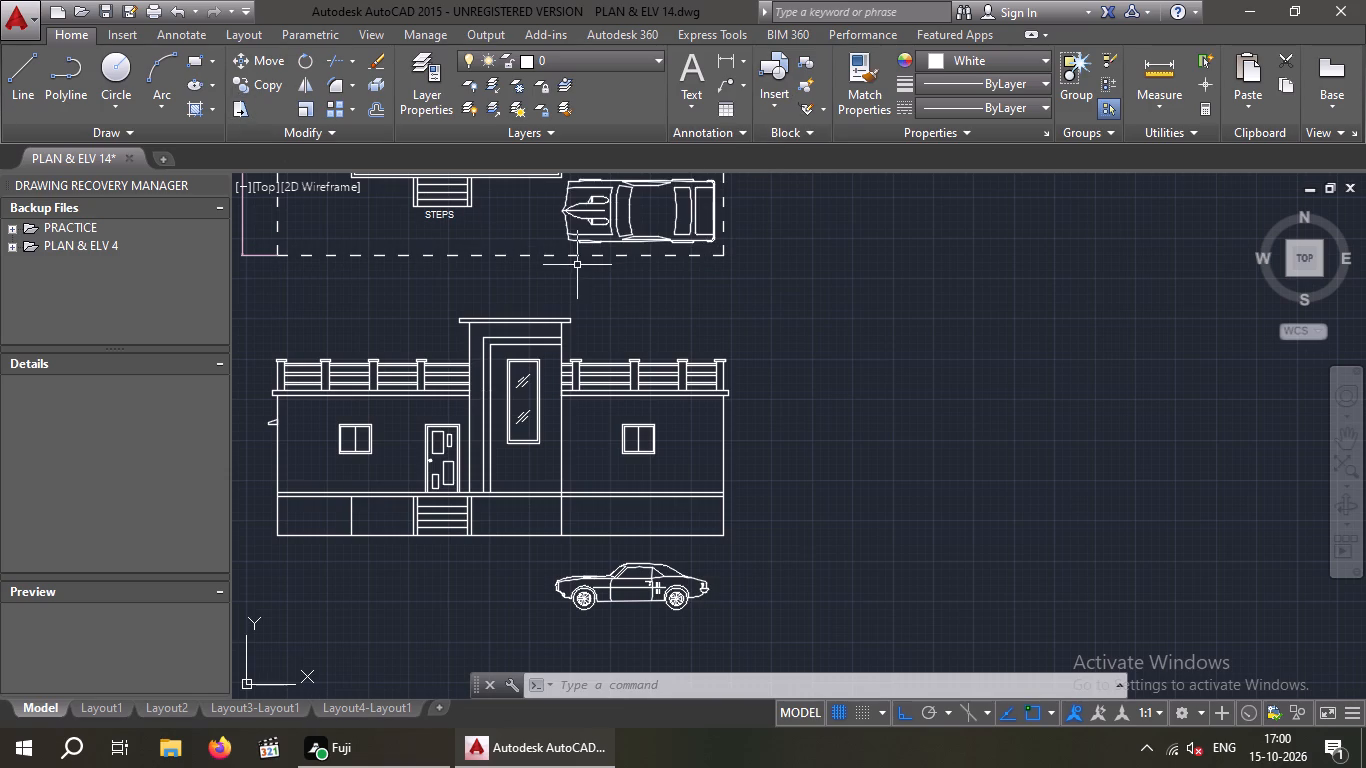
Save the drawing.
key("ctrl+s")
key("ctrl+s")
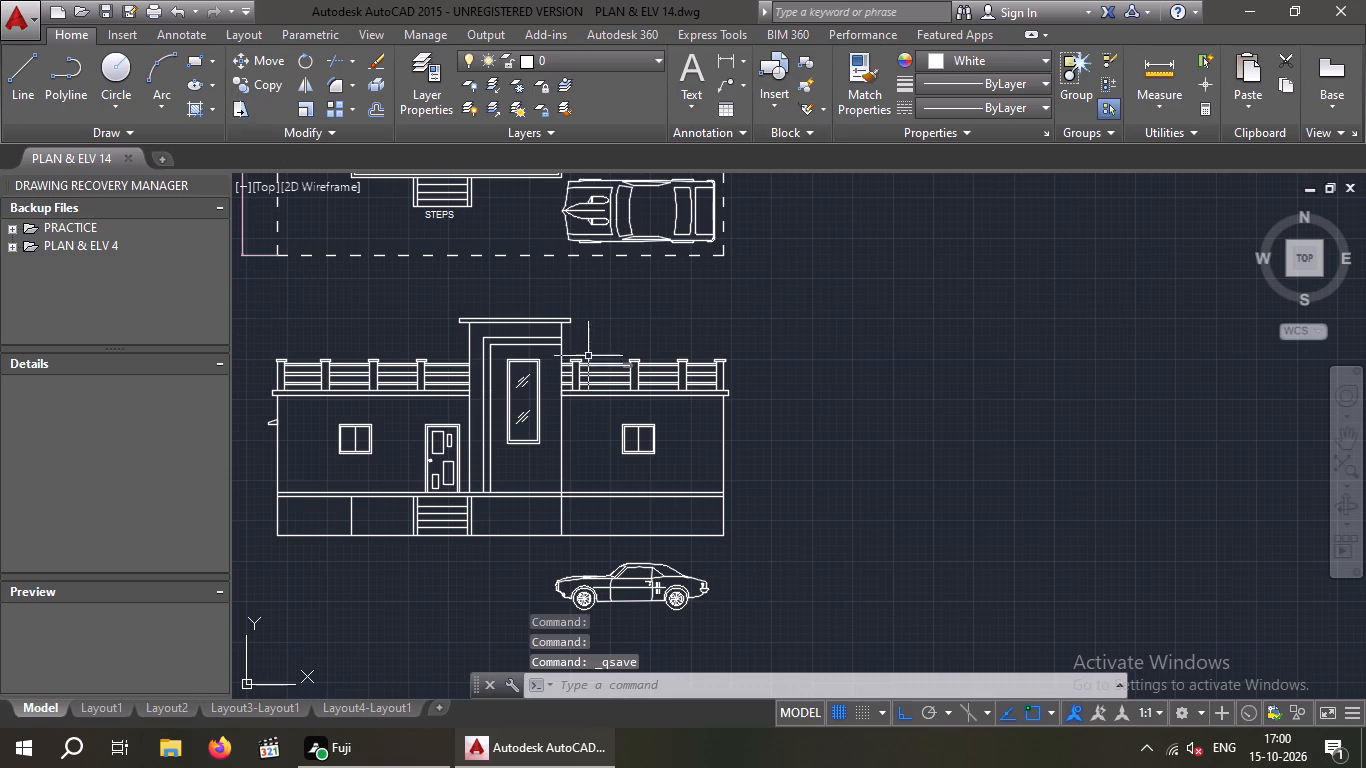
Insert the metric Aluminum Window (Elevation) sample block in the empty space to the right of the front elevation.
middle_click_drag(601, 328, 646, 323)
scroll(645, 318, "down", 1)
middle_click_drag(645, 318, 590, 353)
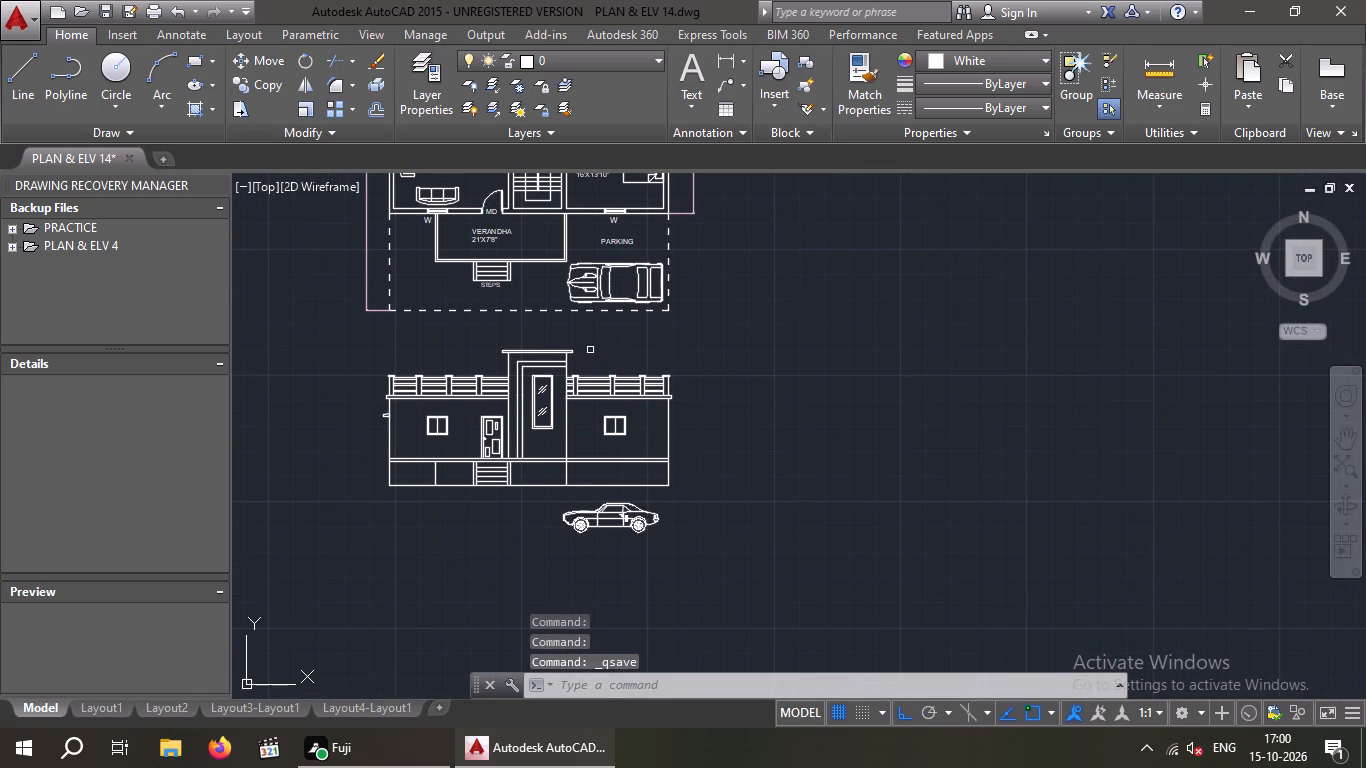
scroll(602, 346, "up", 3)
scroll(605, 364, "down", 1)
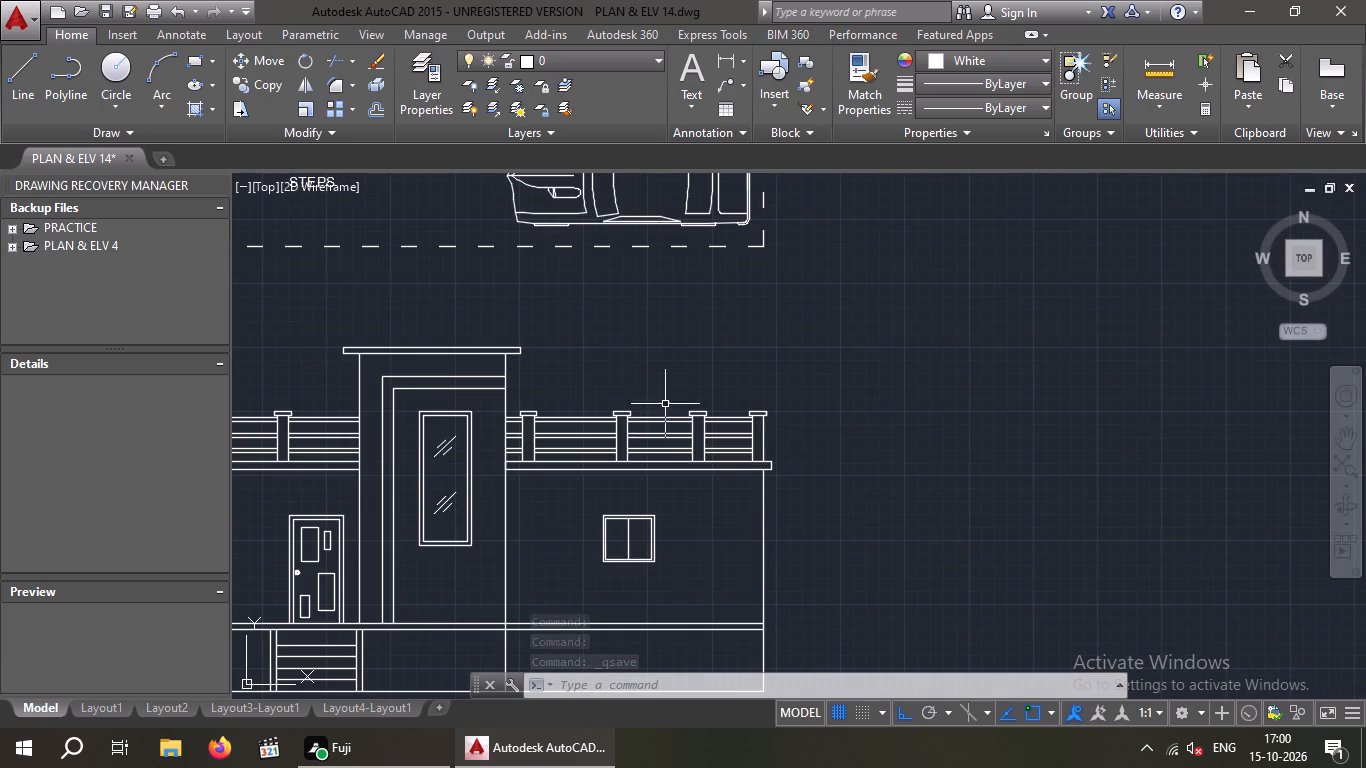
type("TP")
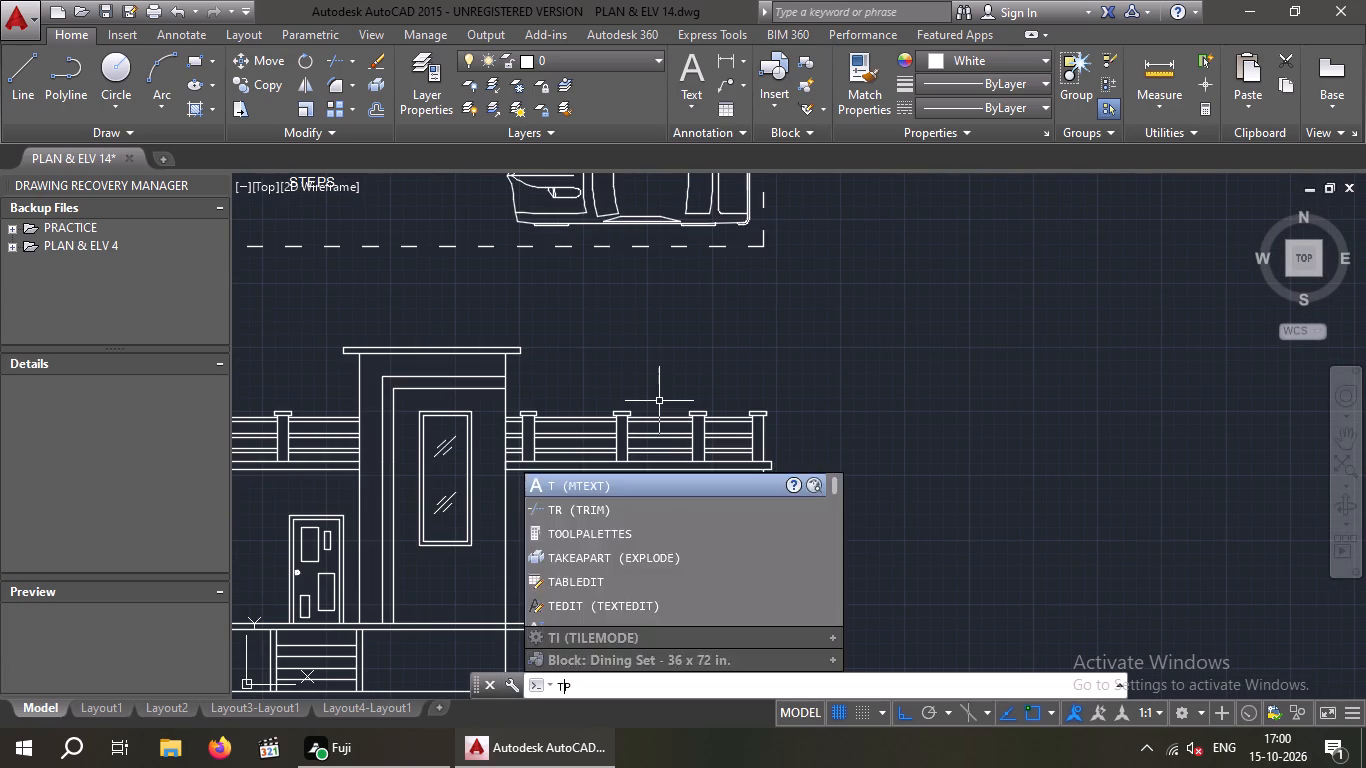
key("Return")
scroll(839, 393, "down", 1)
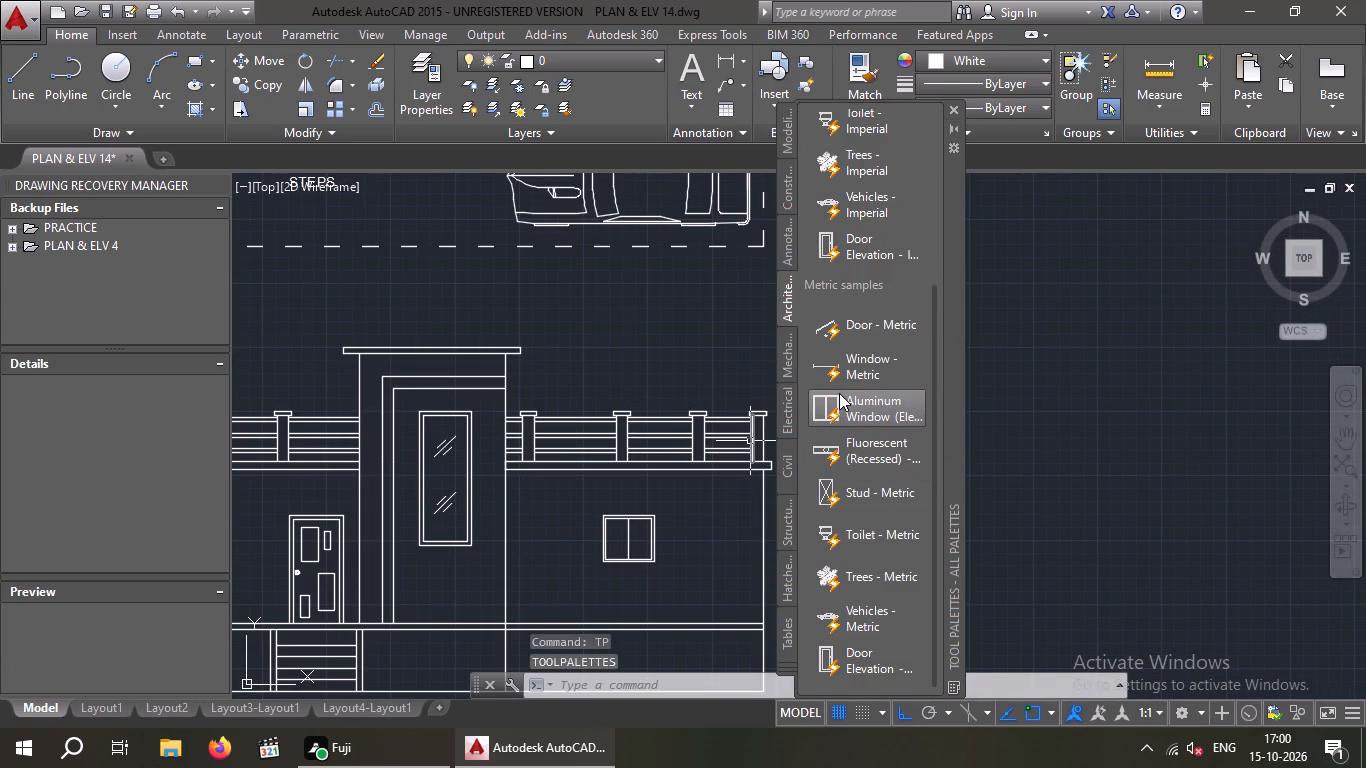
scroll(839, 397, "down", 1)
left_click(840, 412)
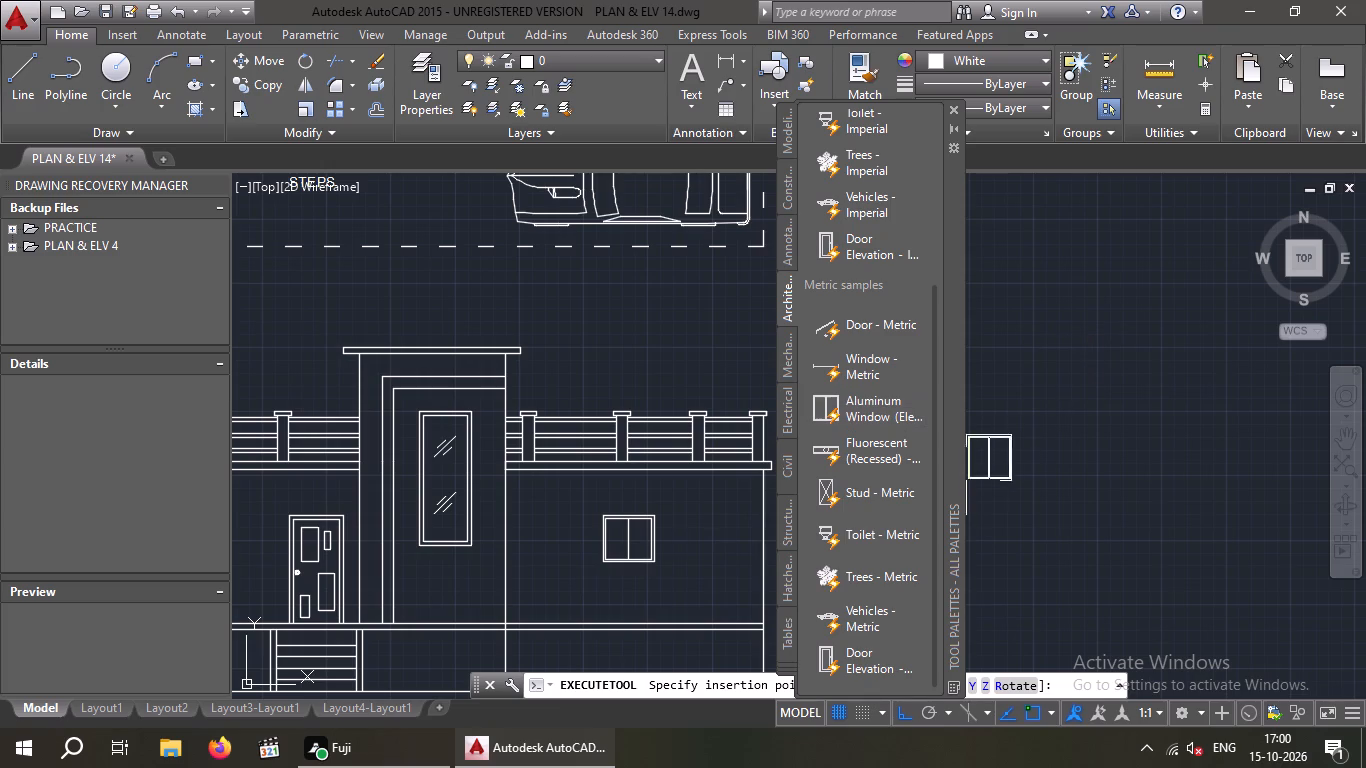
scroll(605, 564, "up", 3)
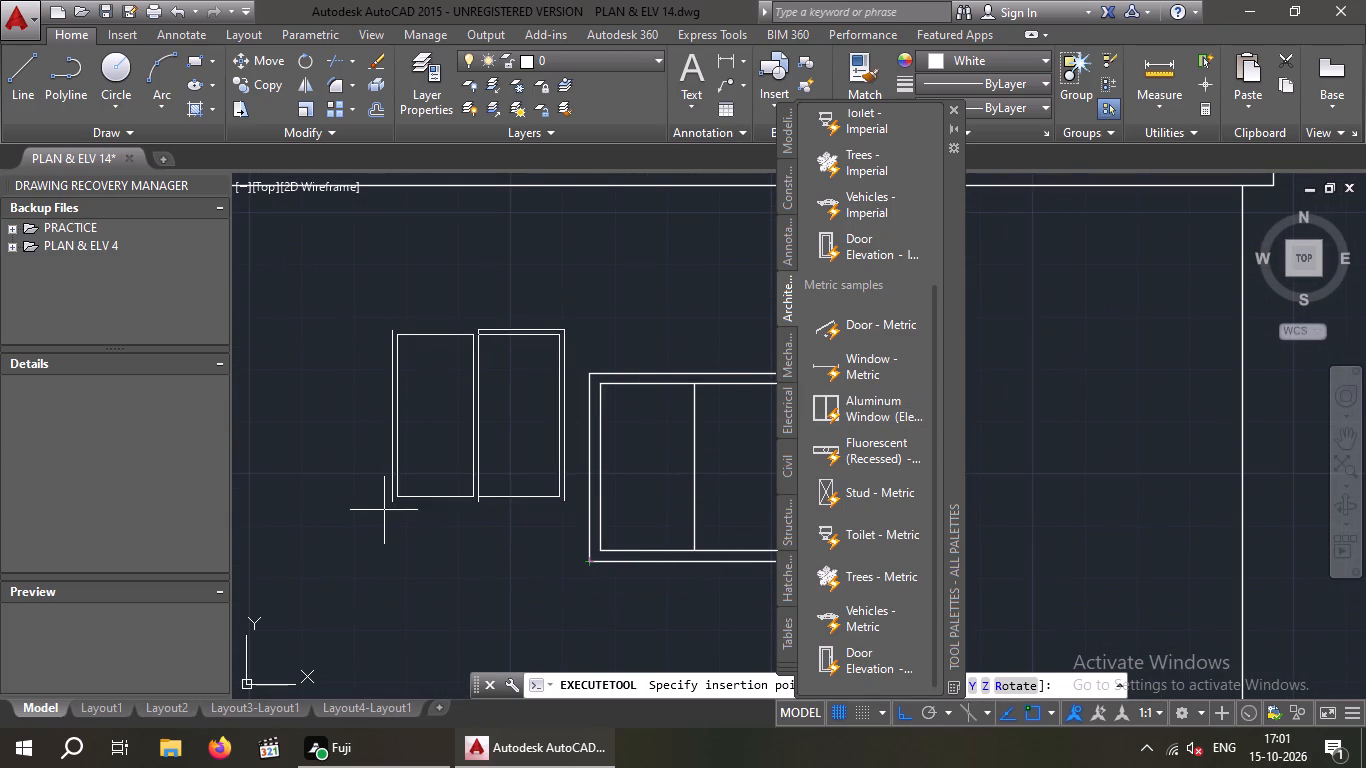
scroll(362, 498, "down", 2)
scroll(440, 515, "up", 2)
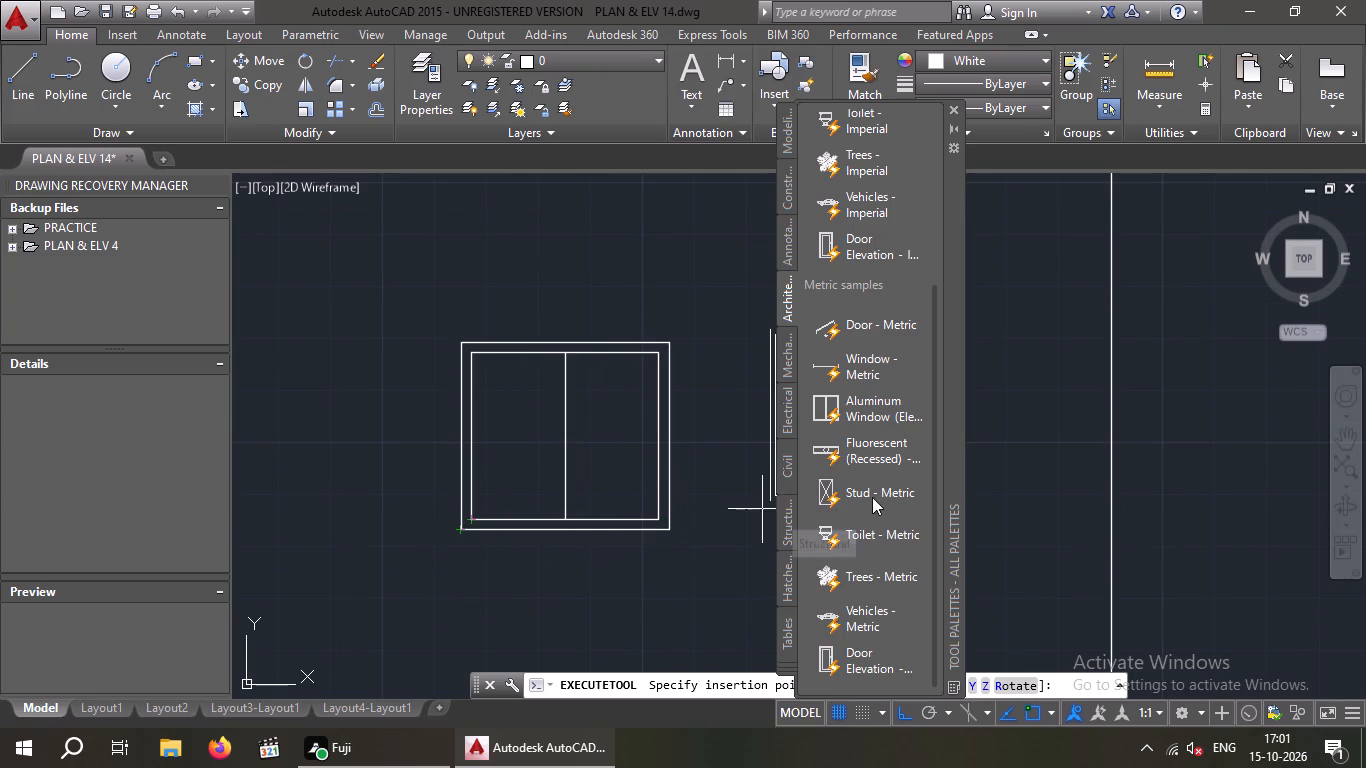
middle_click_drag(1143, 471, 973, 505)
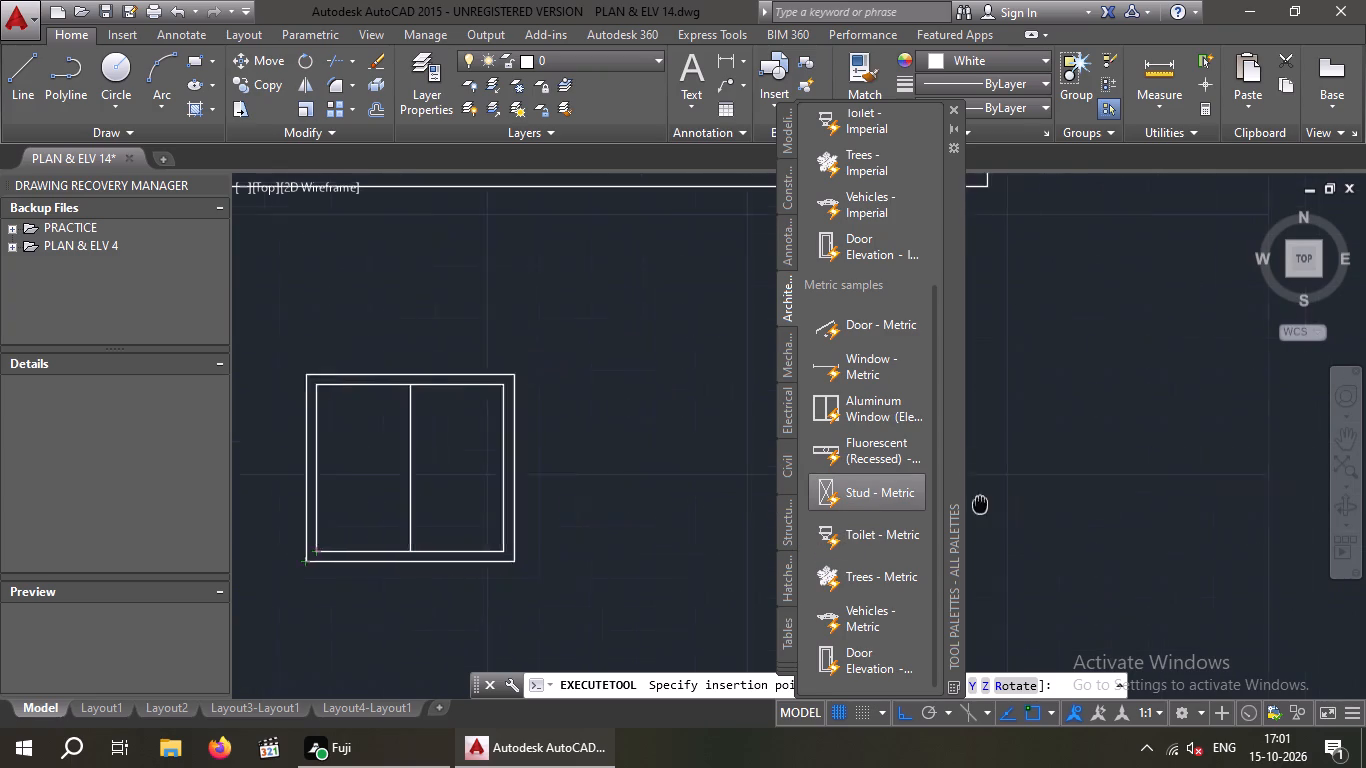
middle_click_drag(973, 505, 694, 506)
left_click(1035, 448)
key("Escape")
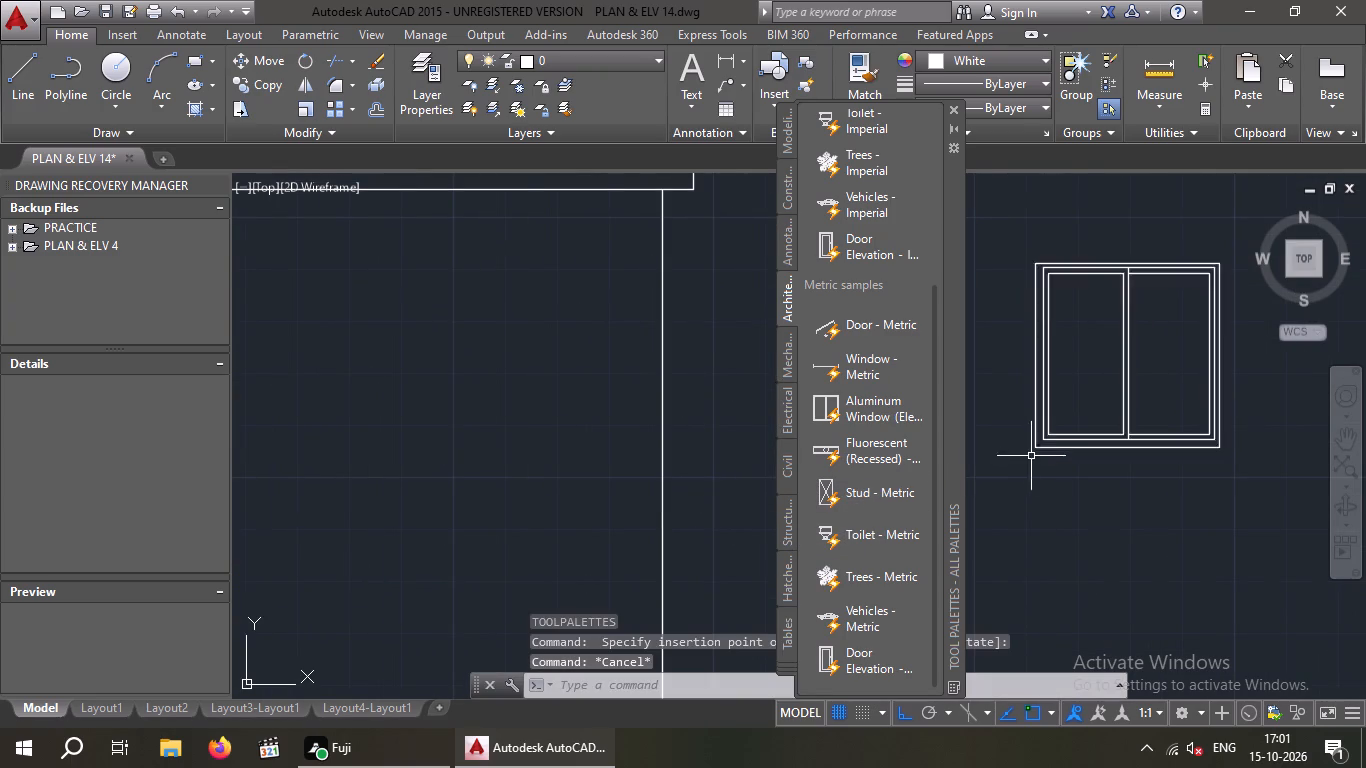
Insert the imperial Door Elevation sample block in the empty space above and to the right of the new window block.
scroll(1028, 459, "down", 1)
left_click(858, 246)
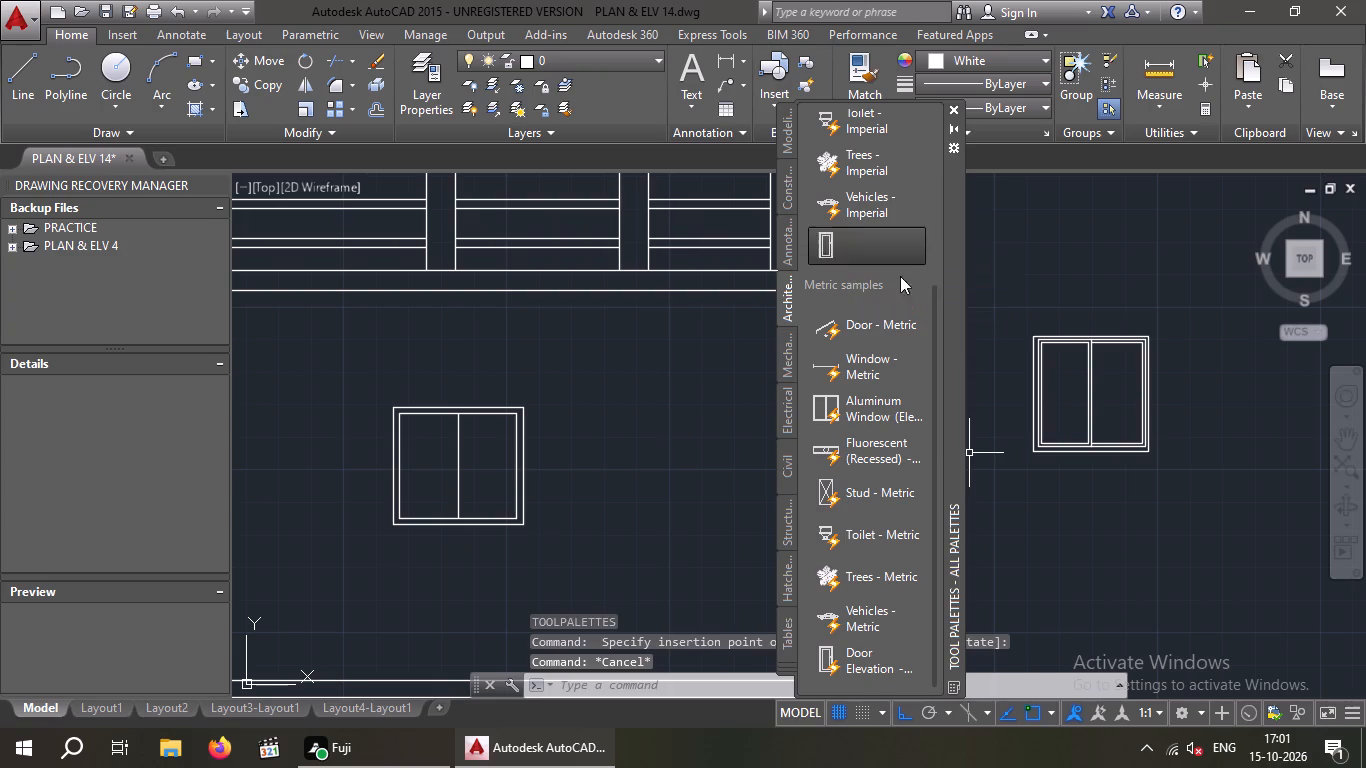
middle_click_drag(1132, 378, 876, 522)
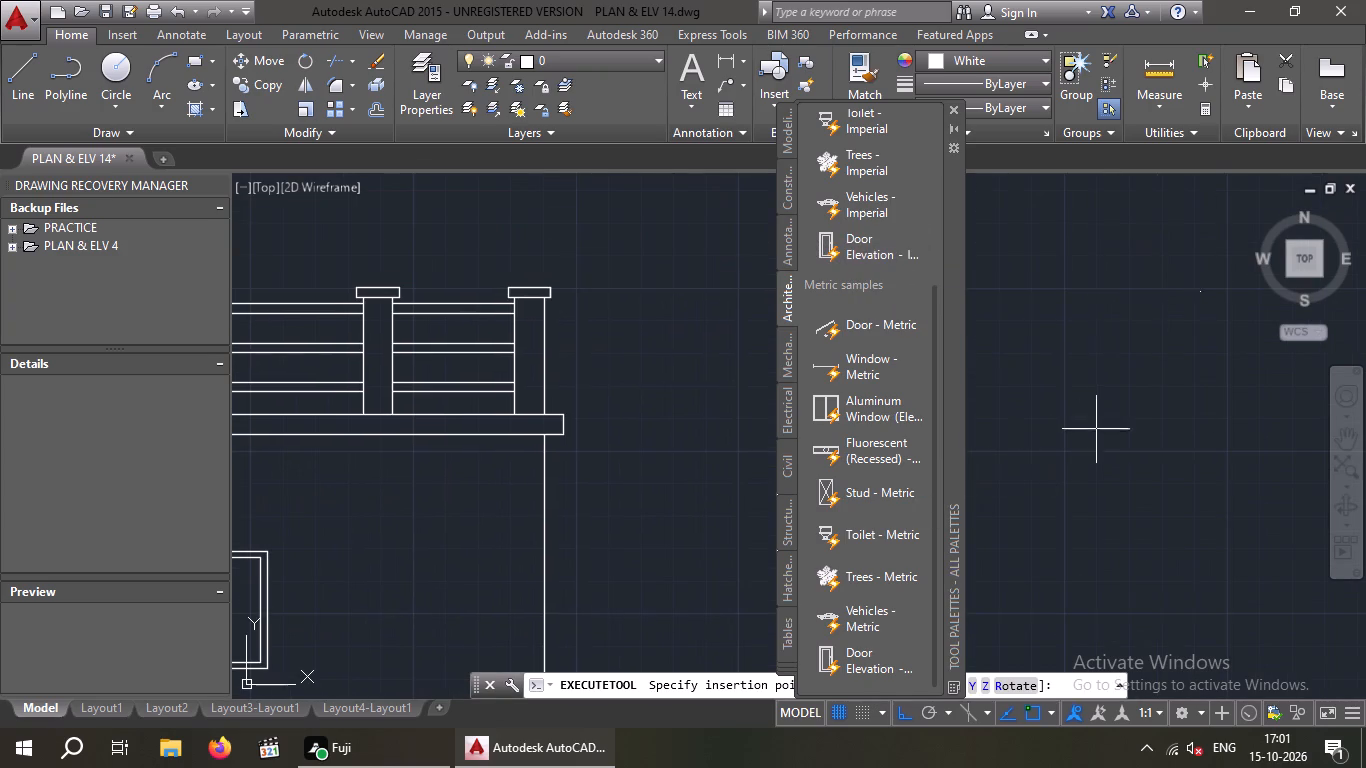
left_click(1083, 430)
scroll(1083, 430, "down", 2)
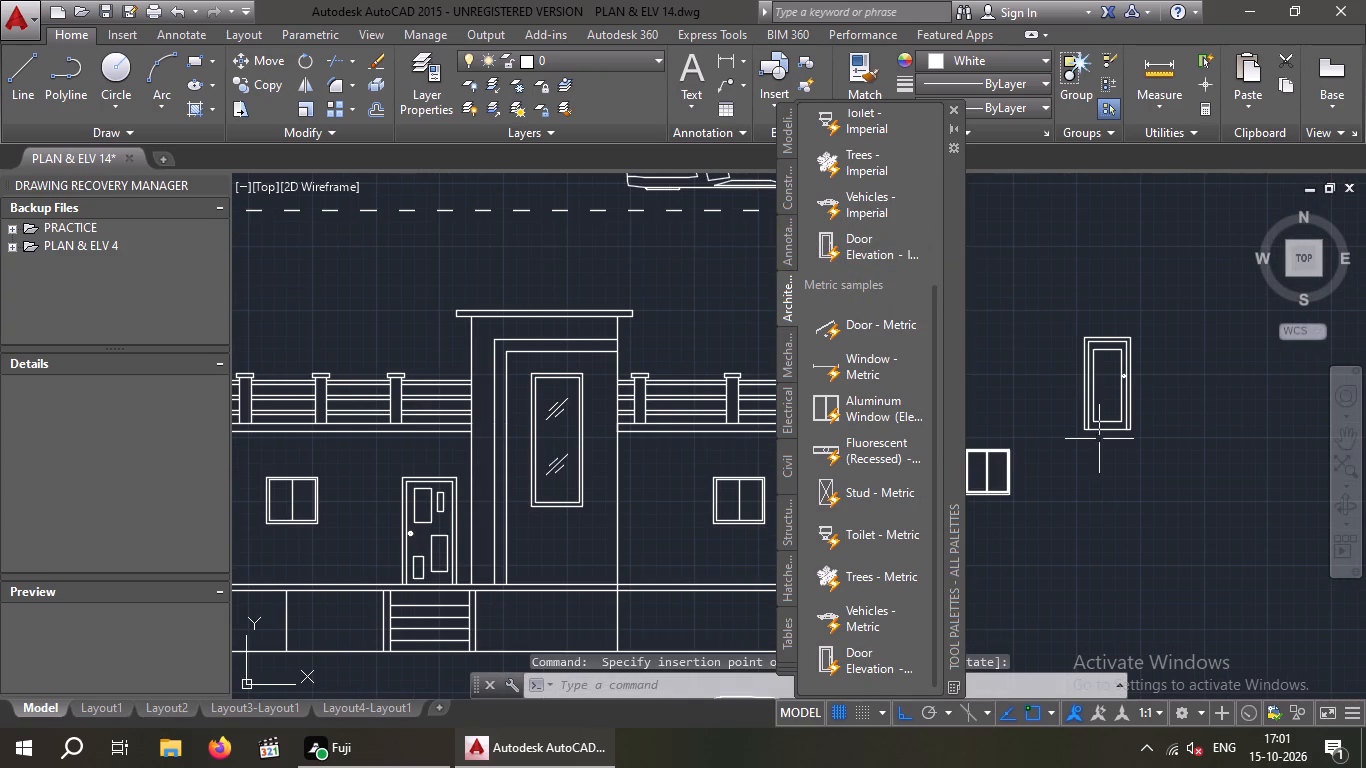
Insert the imperial Aluminum Window (Elevation) sample block beside the metric window block, below the new door.
middle_click_drag(1099, 438, 1115, 423)
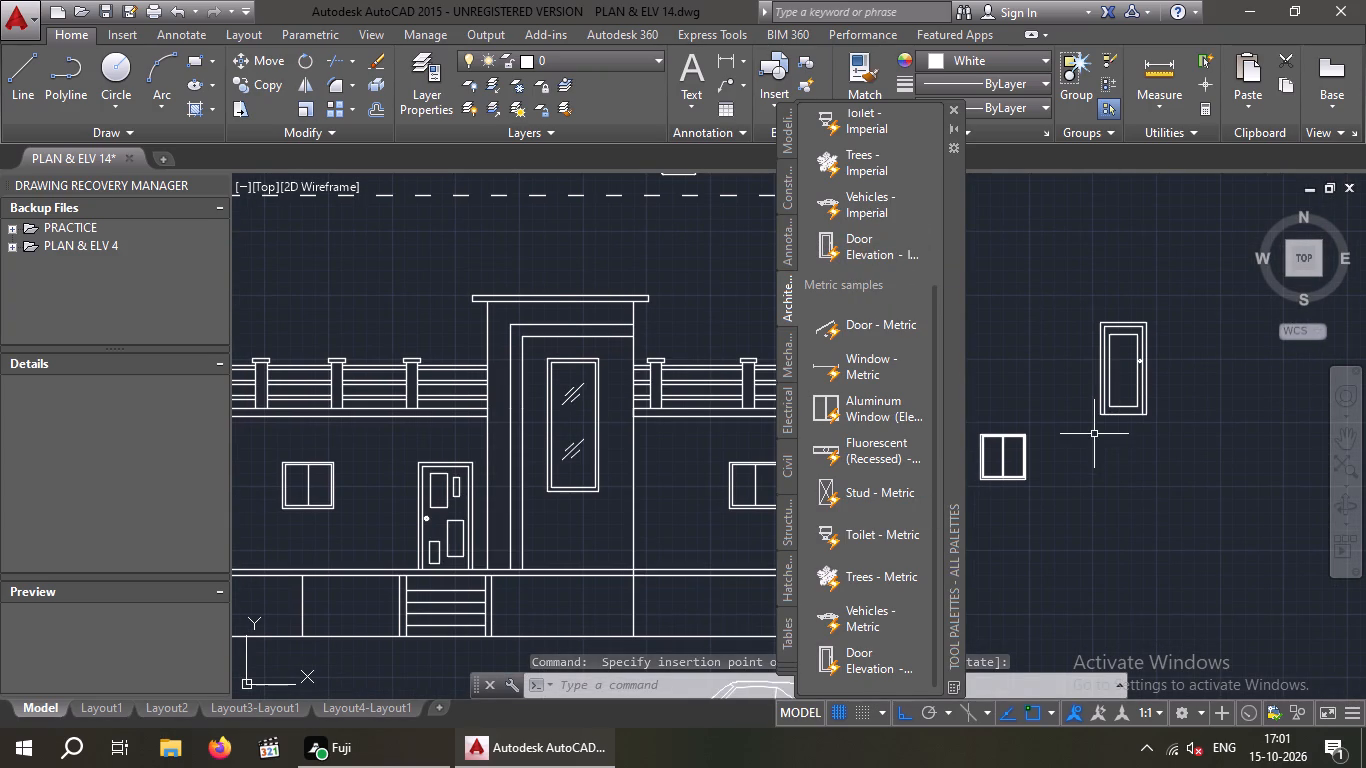
scroll(1039, 467, "up", 1)
middle_click_drag(1024, 464, 1083, 446)
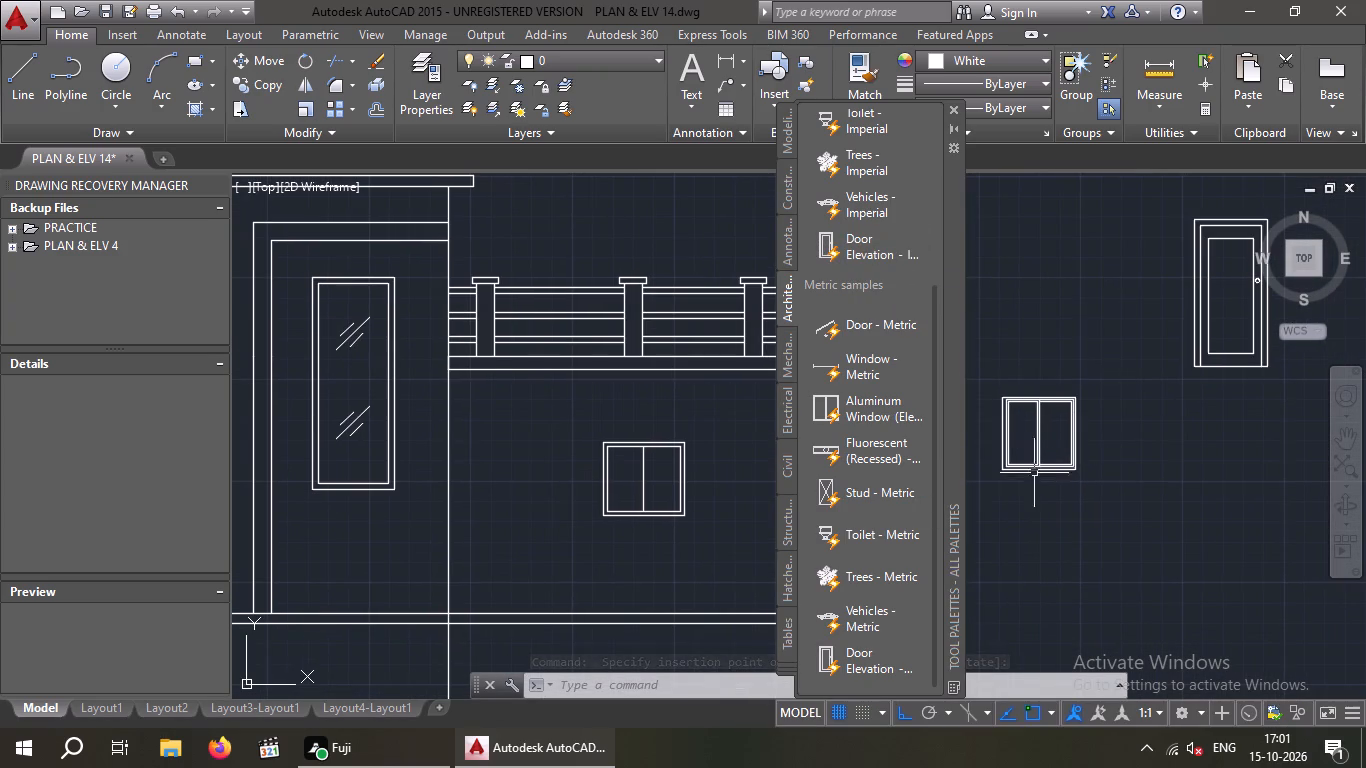
scroll(850, 226, "up", 1)
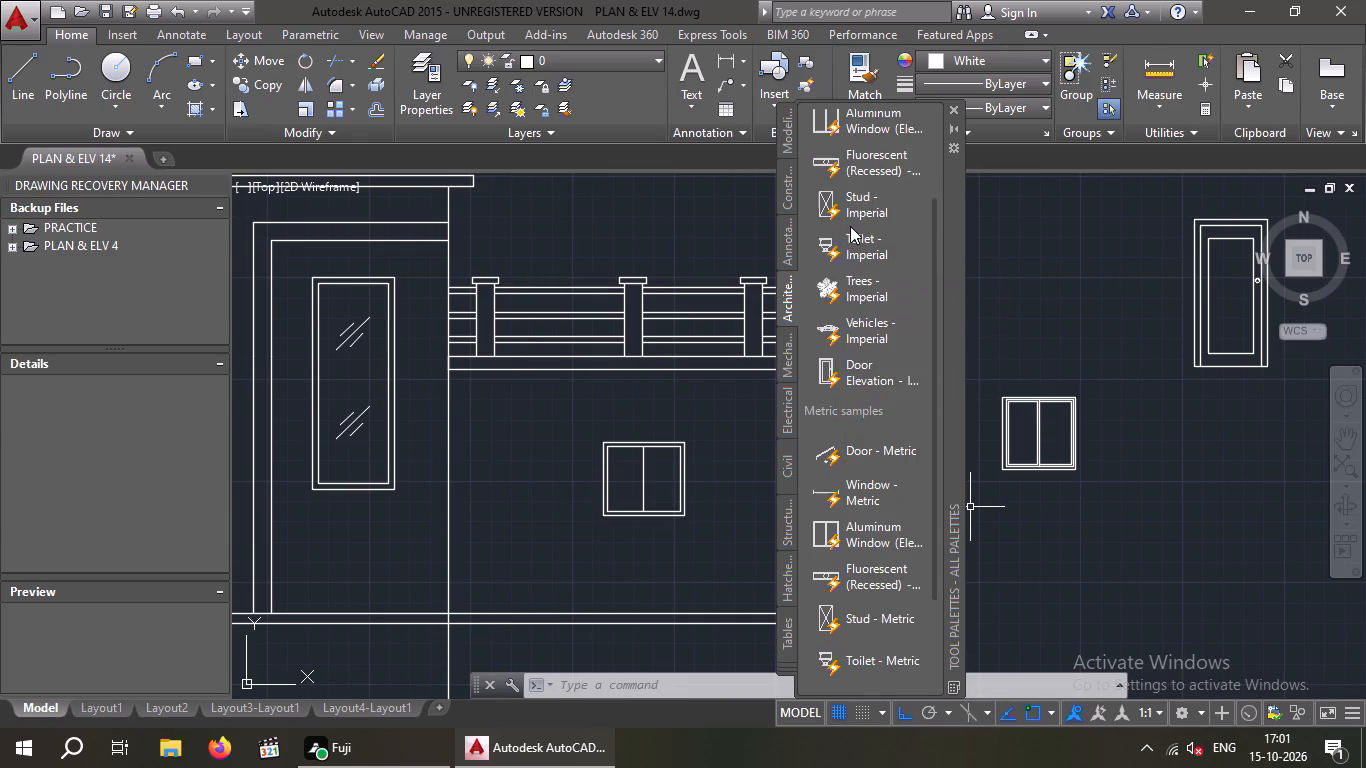
middle_click_drag(850, 248, 833, 358)
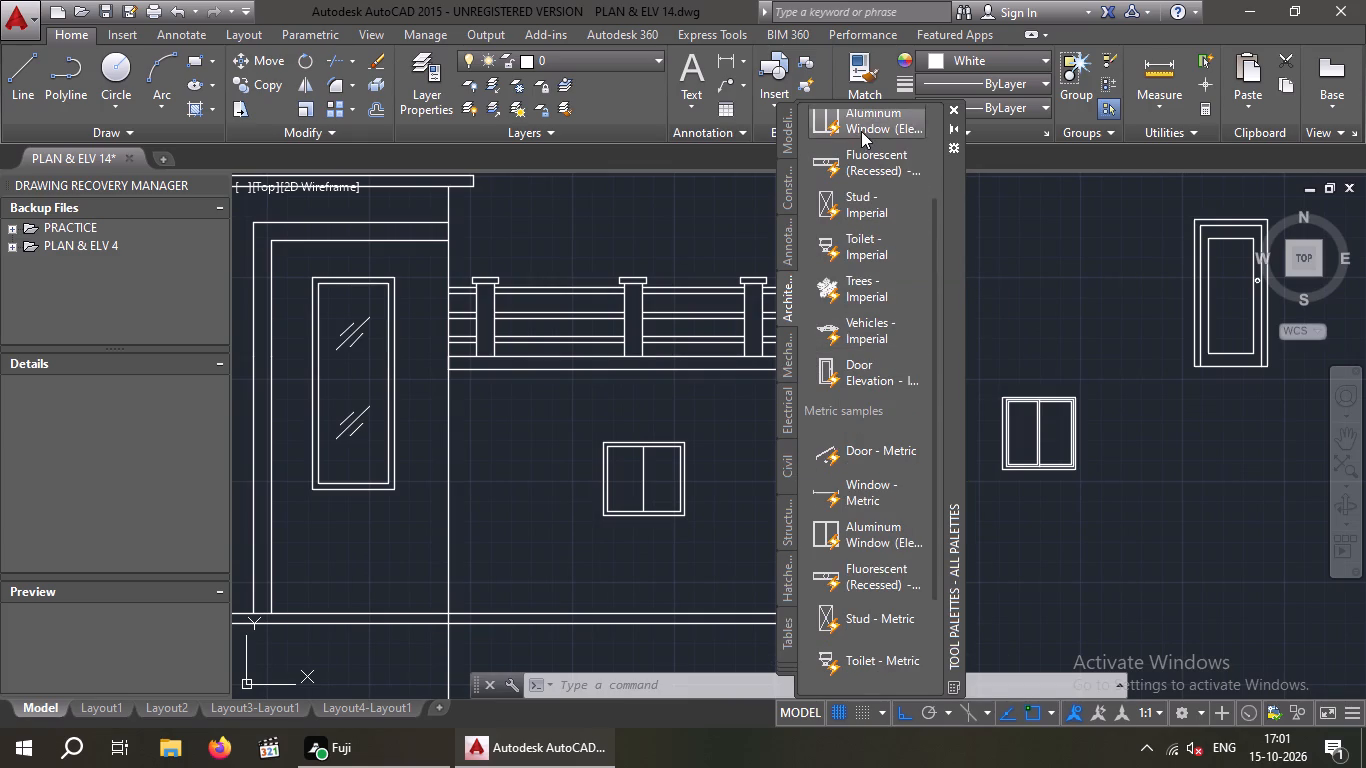
left_click(861, 131)
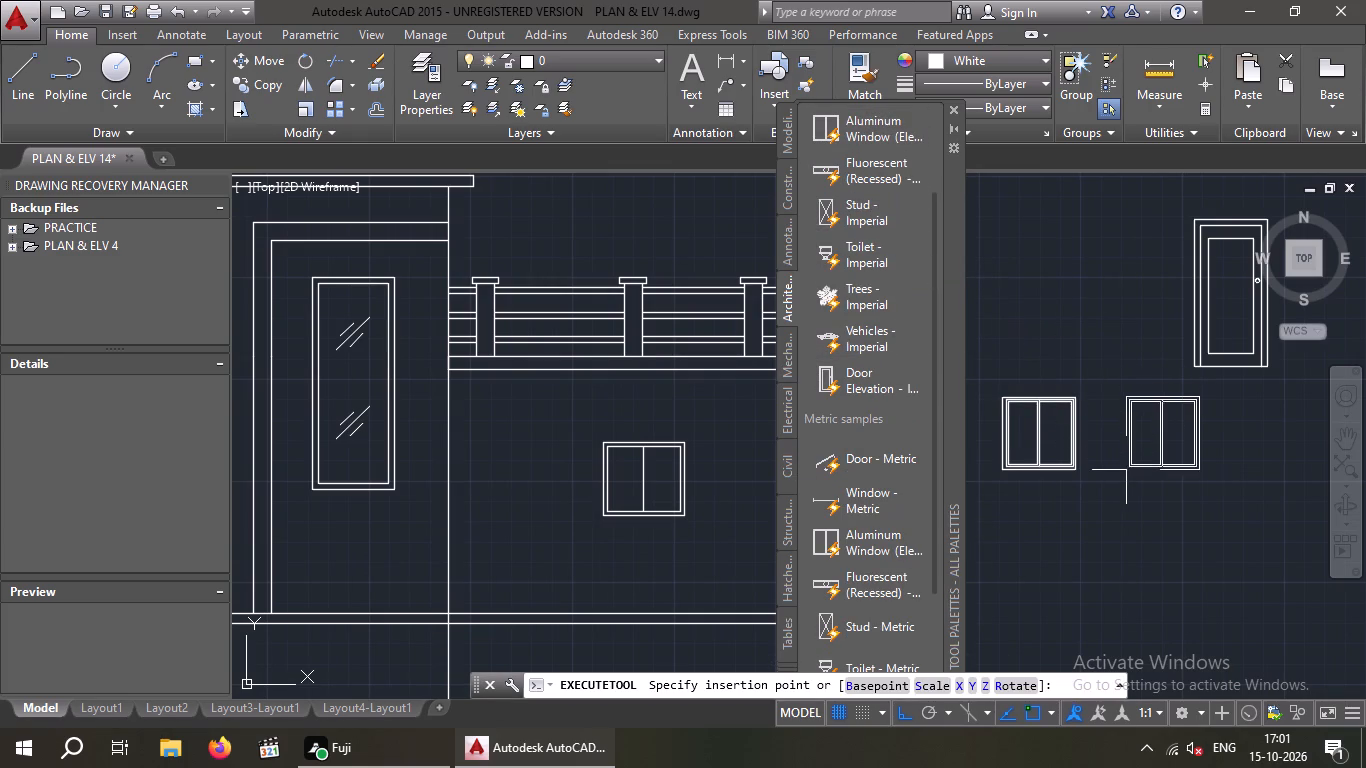
left_click(1126, 471)
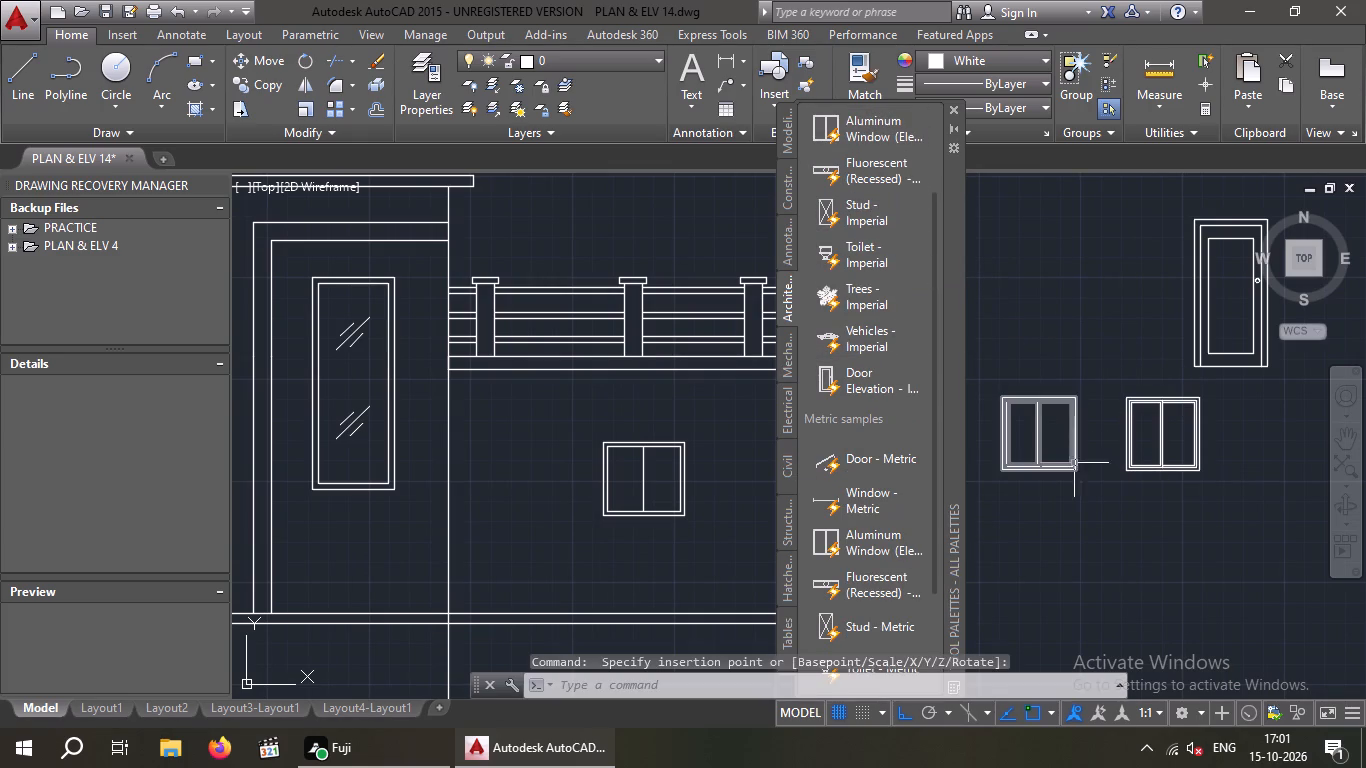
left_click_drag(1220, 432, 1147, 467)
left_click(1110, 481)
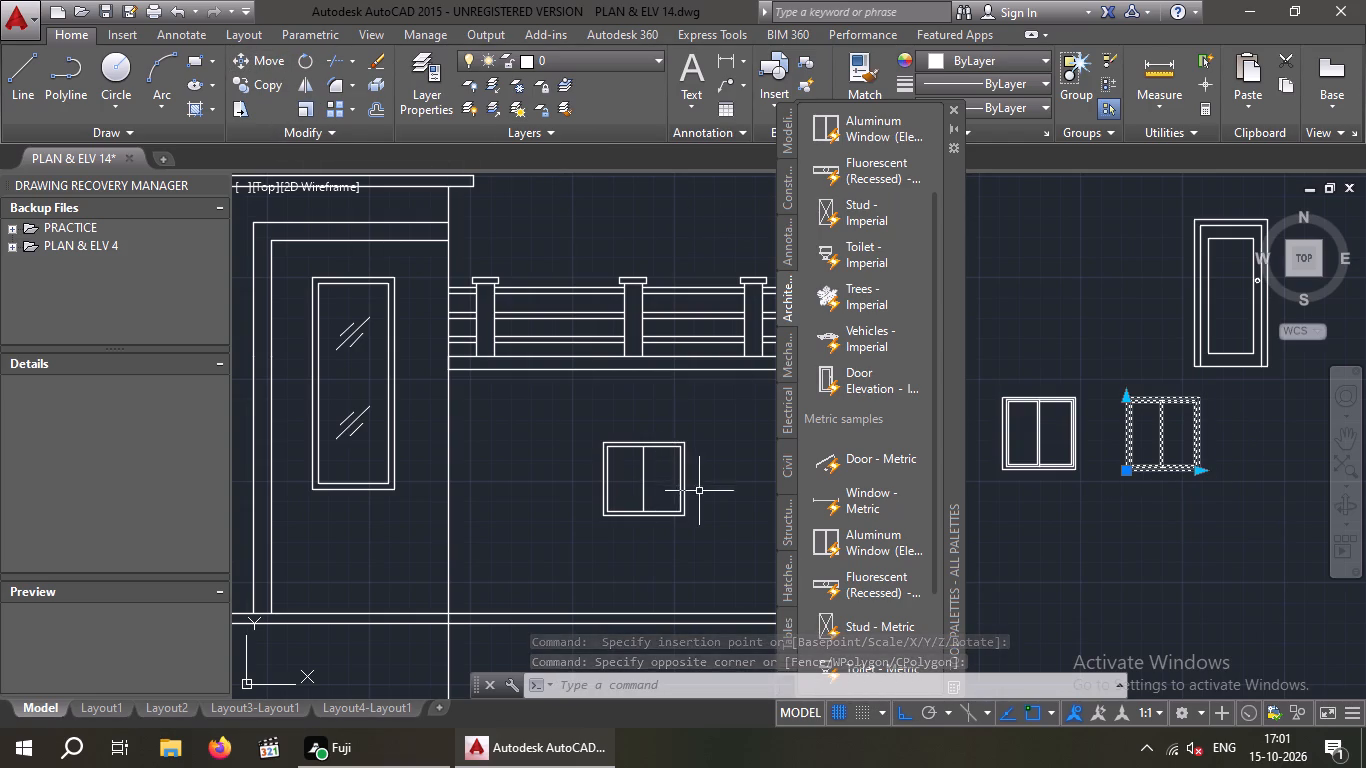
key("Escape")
Close the tool palettes and measure the width of the existing window in the elevation's right wing with a linear dimension.
scroll(1151, 466, "up", 2)
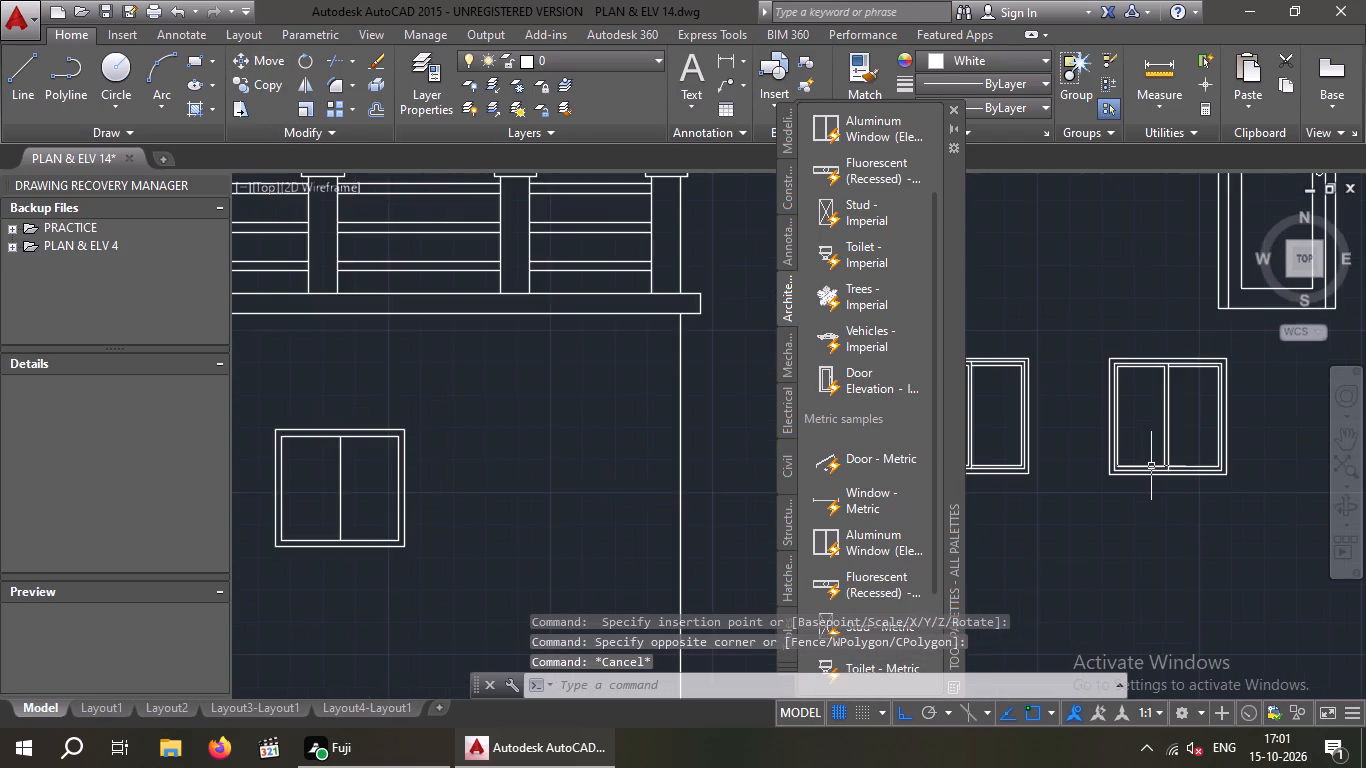
scroll(1127, 470, "down", 2)
left_click(720, 57)
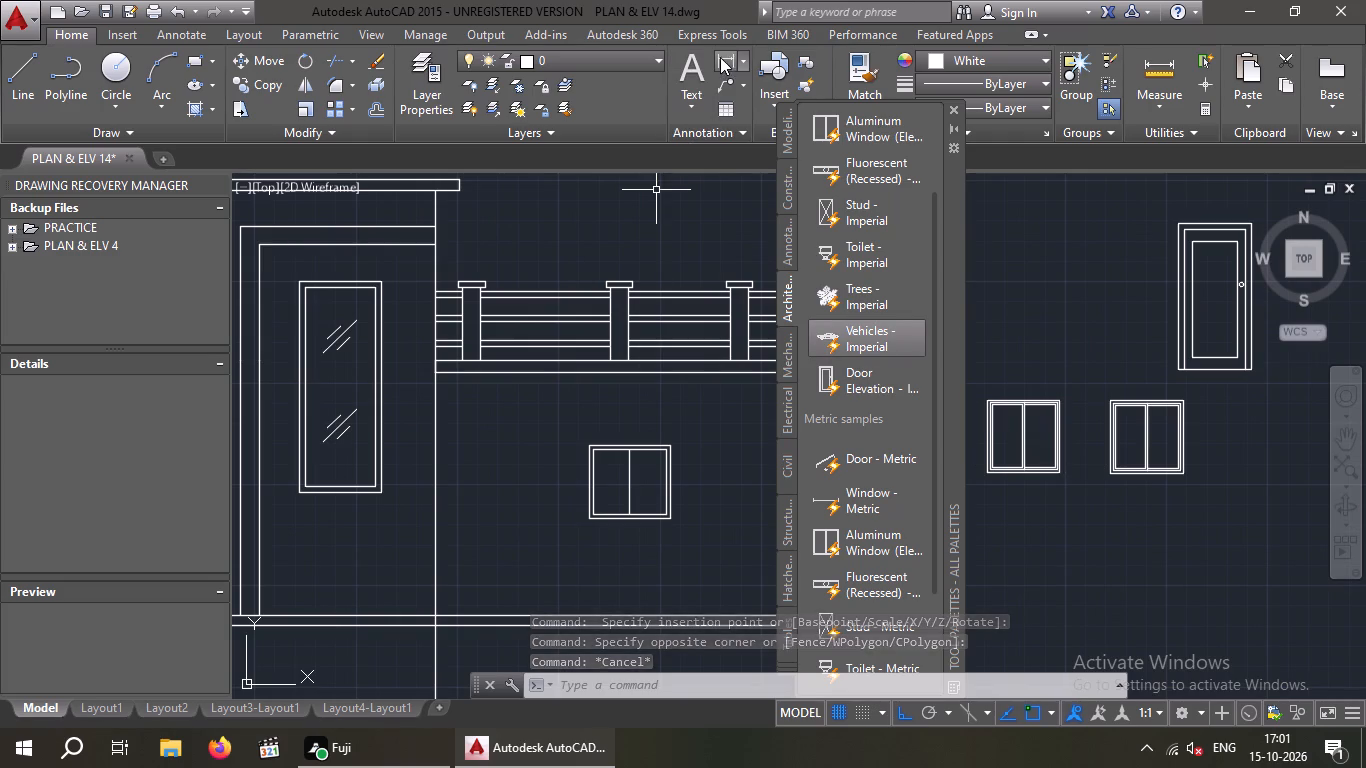
scroll(589, 552, "up", 3)
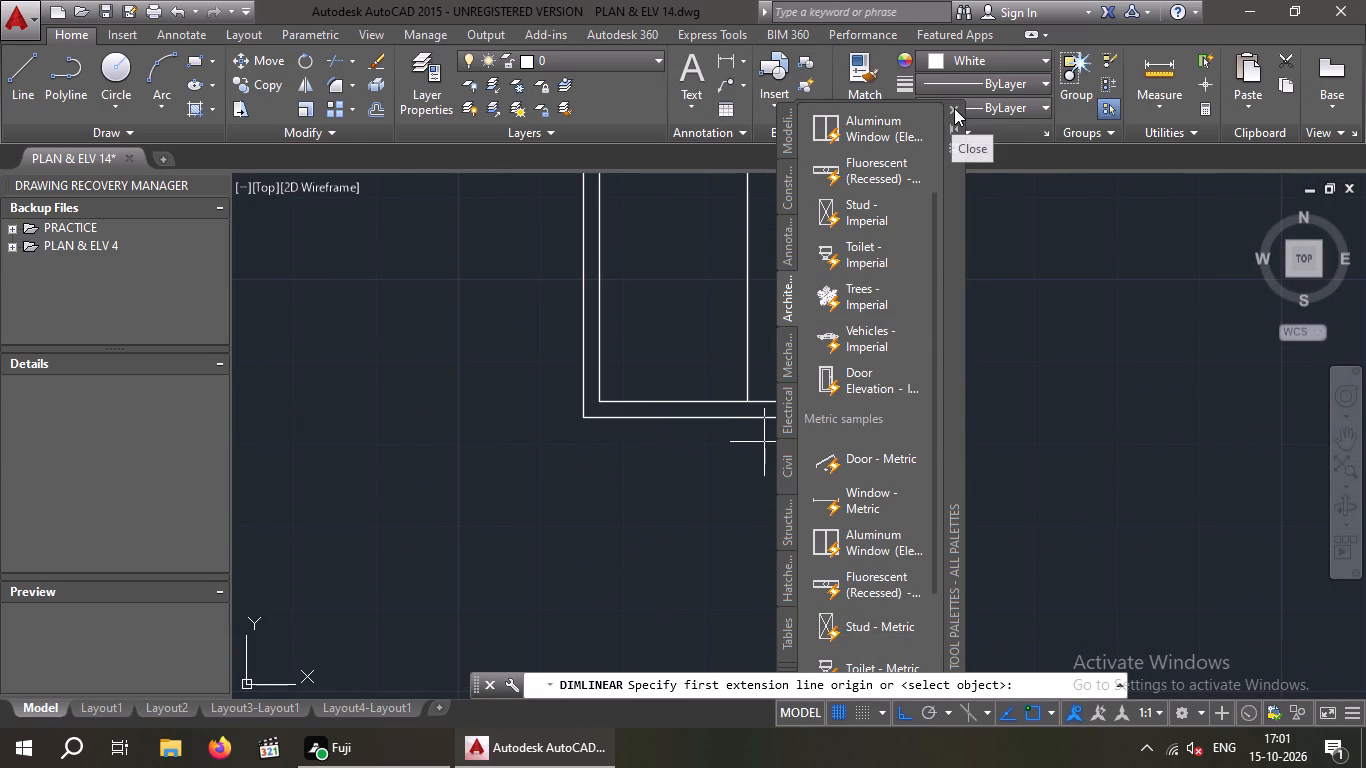
left_click(954, 108)
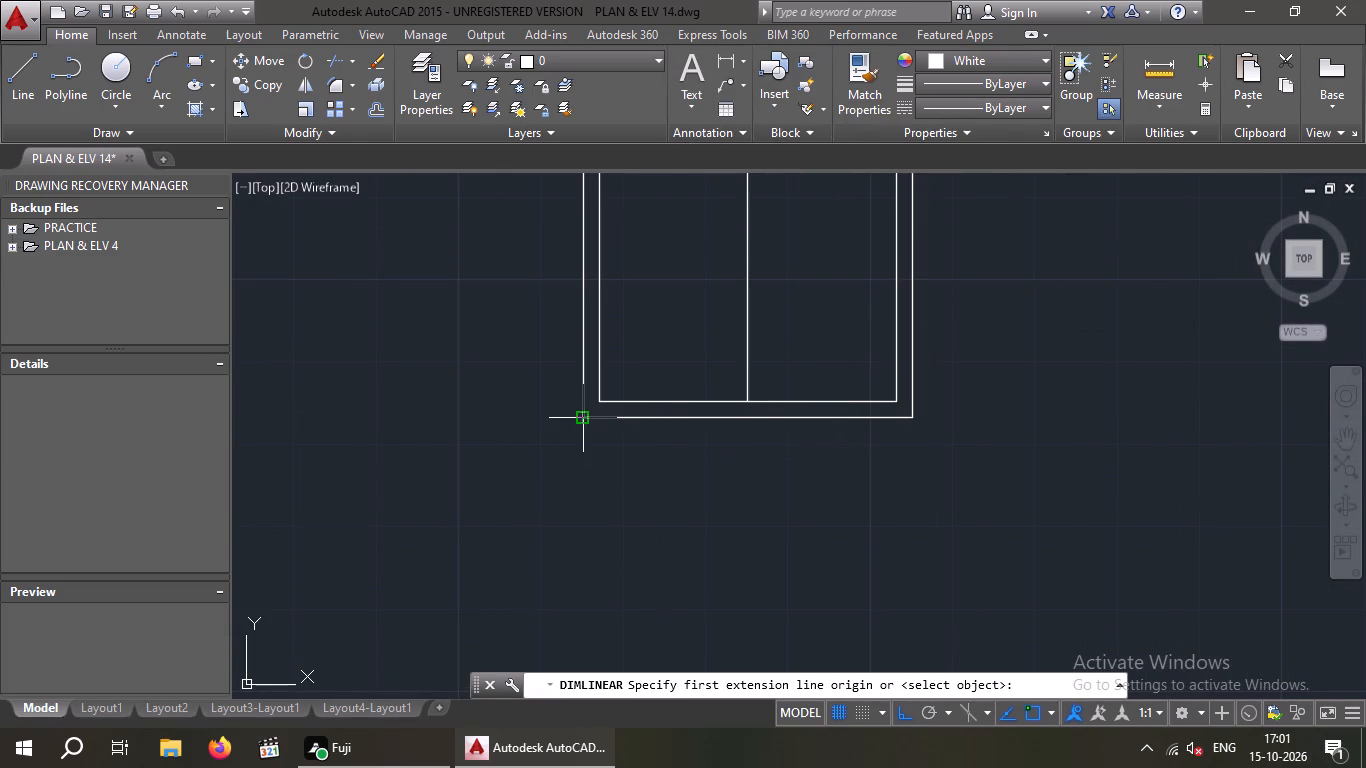
left_click(578, 421)
left_click_drag(912, 415, 916, 427)
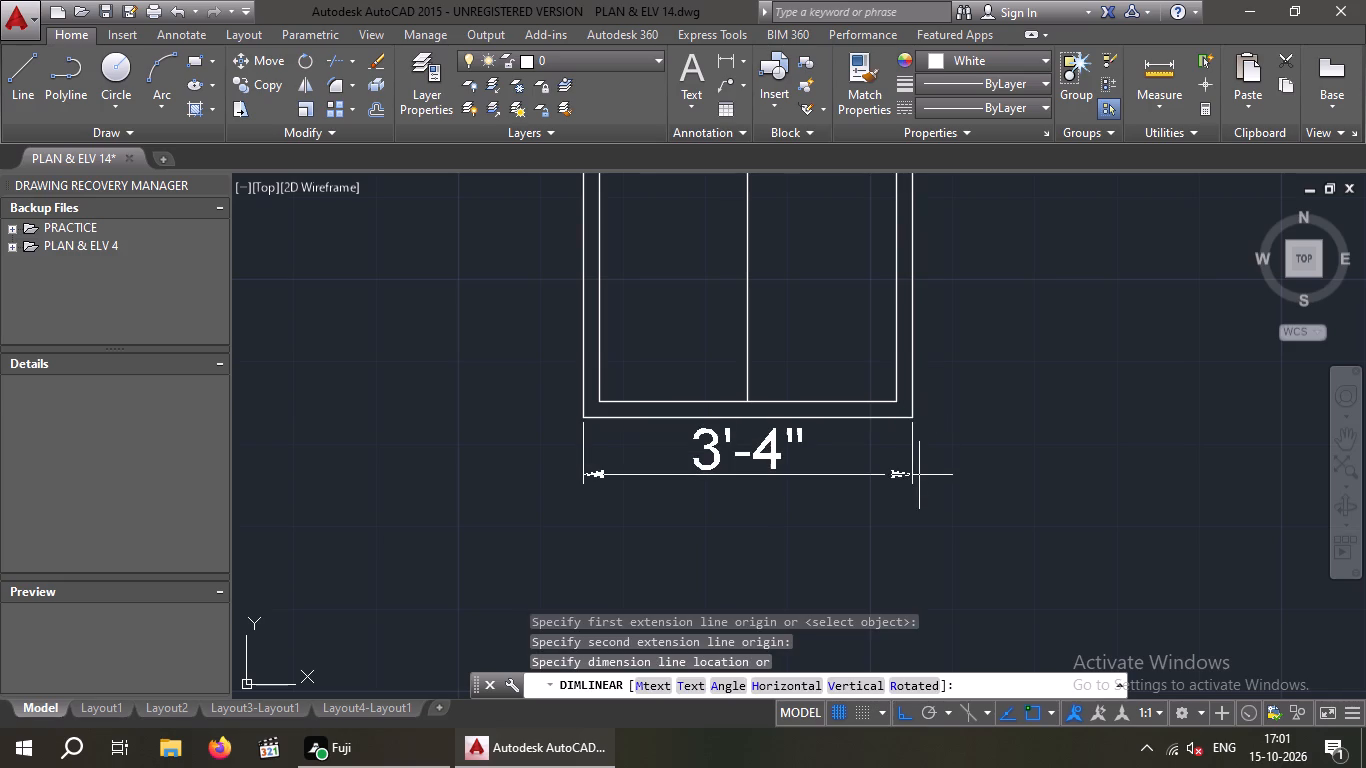
scroll(919, 475, "down", 1)
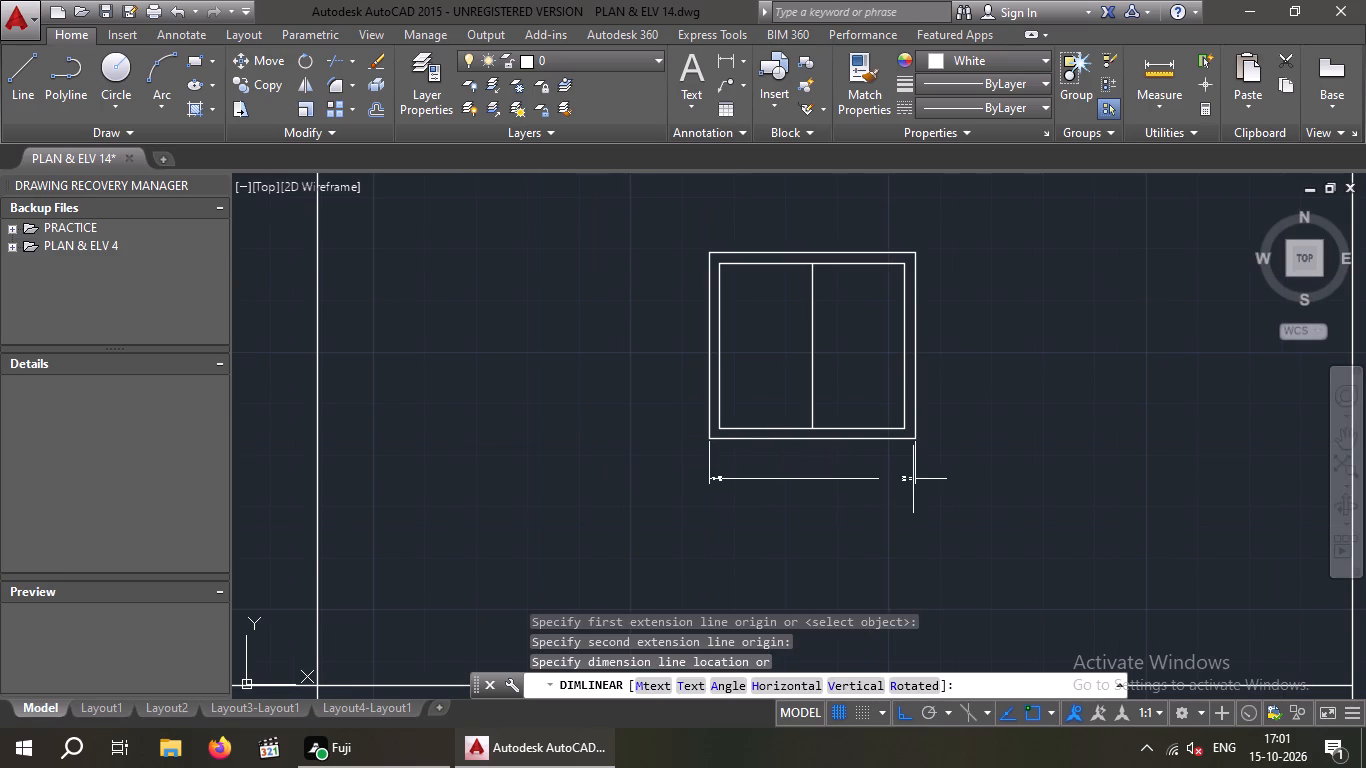
key("space")
Measure the width of the newly inserted imperial aluminum window block with a linear dimension, without placing it.
middle_click_drag(939, 445, 429, 534)
scroll(594, 497, "down", 2)
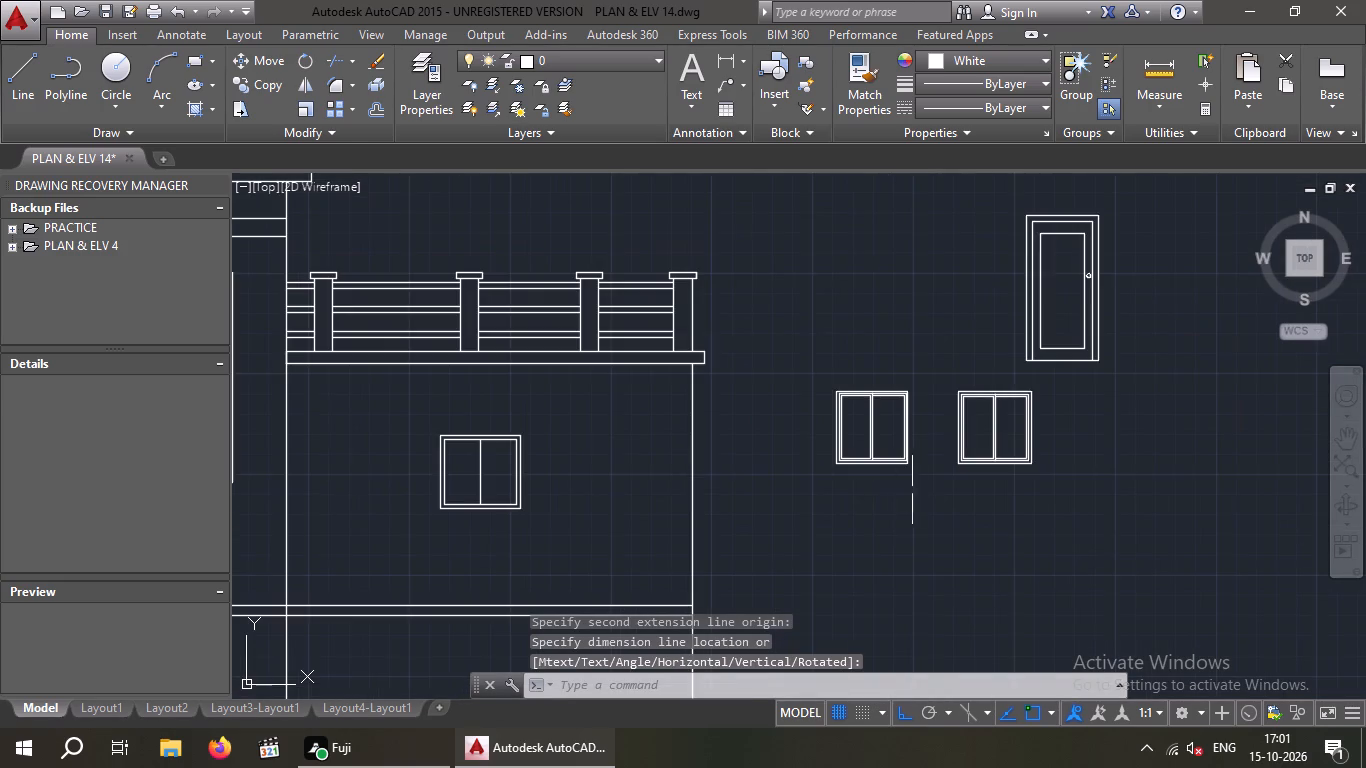
scroll(931, 488, "up", 3)
key("space")
left_click(1036, 398)
scroll(1023, 436, "down", 1)
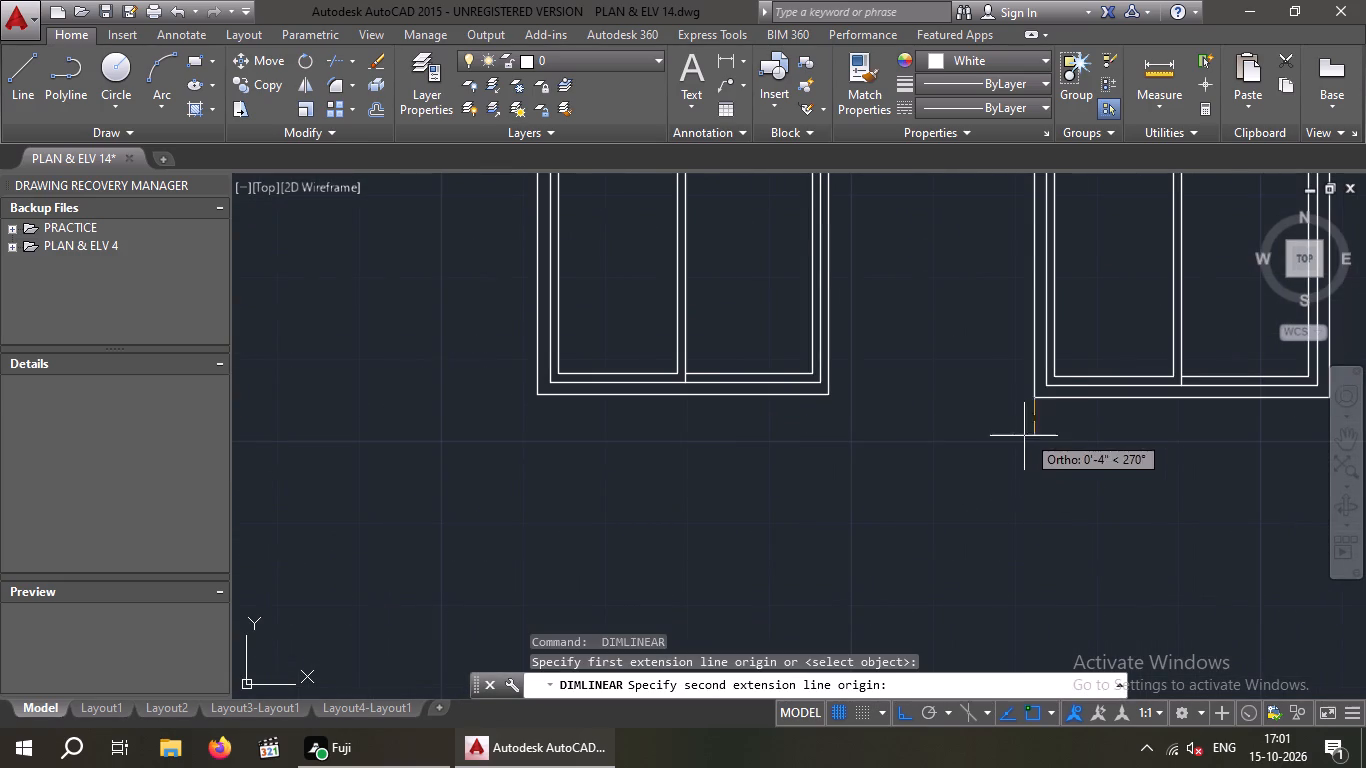
middle_click_drag(994, 456, 750, 497)
left_click_drag(973, 453, 970, 470)
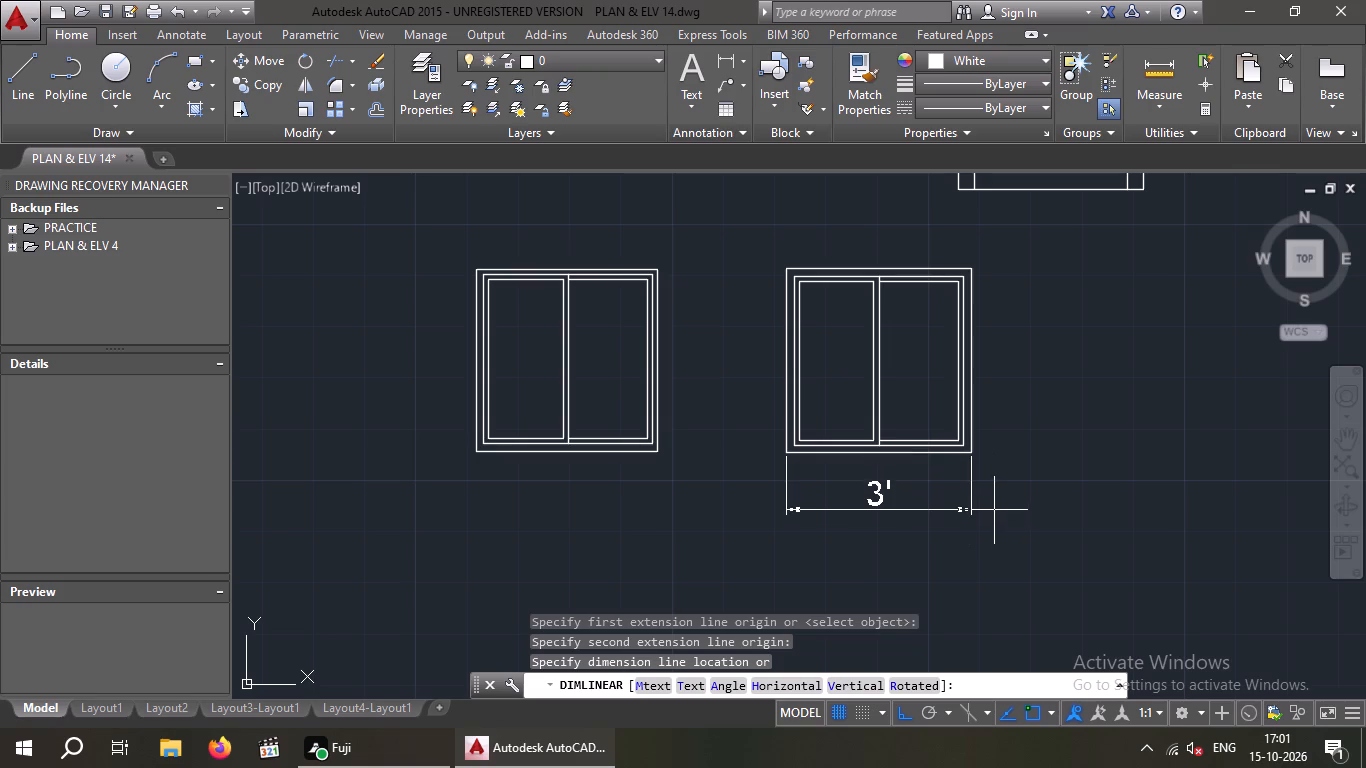
key("Escape")
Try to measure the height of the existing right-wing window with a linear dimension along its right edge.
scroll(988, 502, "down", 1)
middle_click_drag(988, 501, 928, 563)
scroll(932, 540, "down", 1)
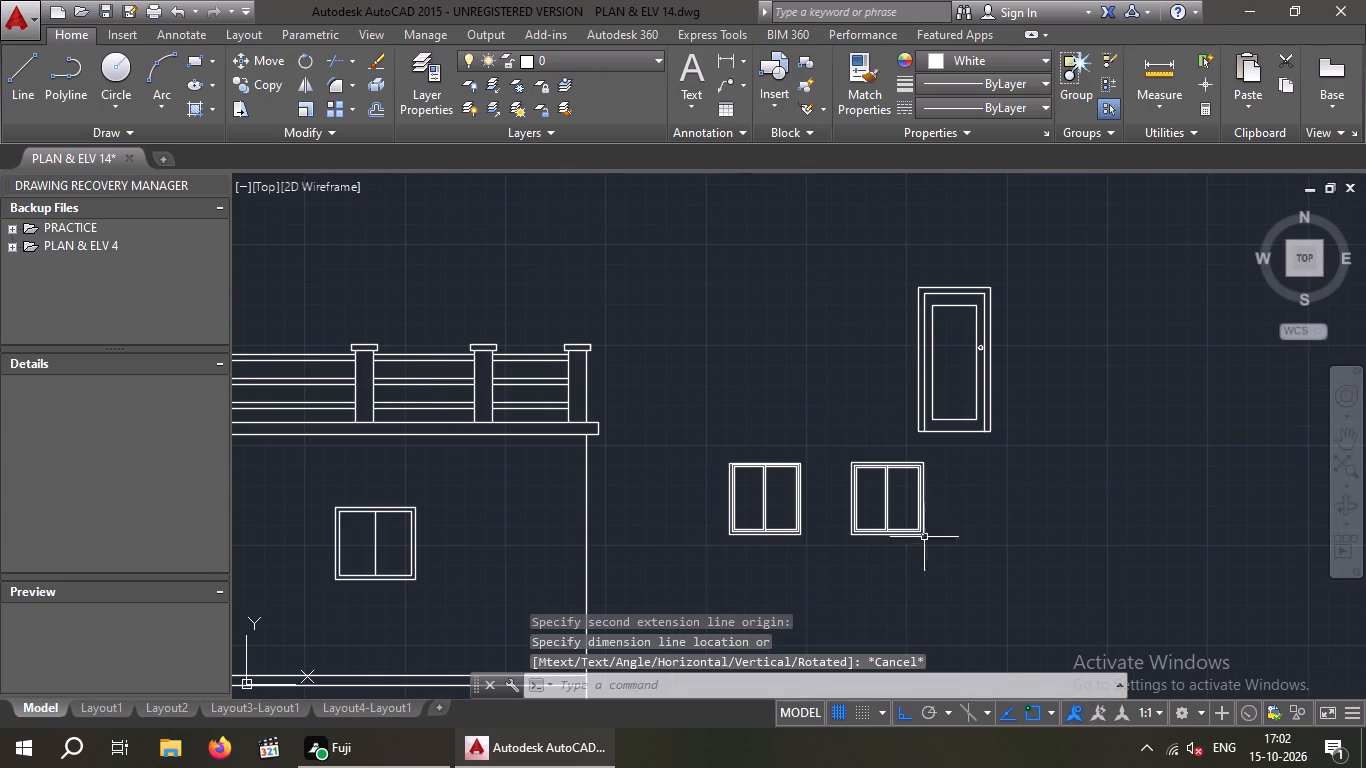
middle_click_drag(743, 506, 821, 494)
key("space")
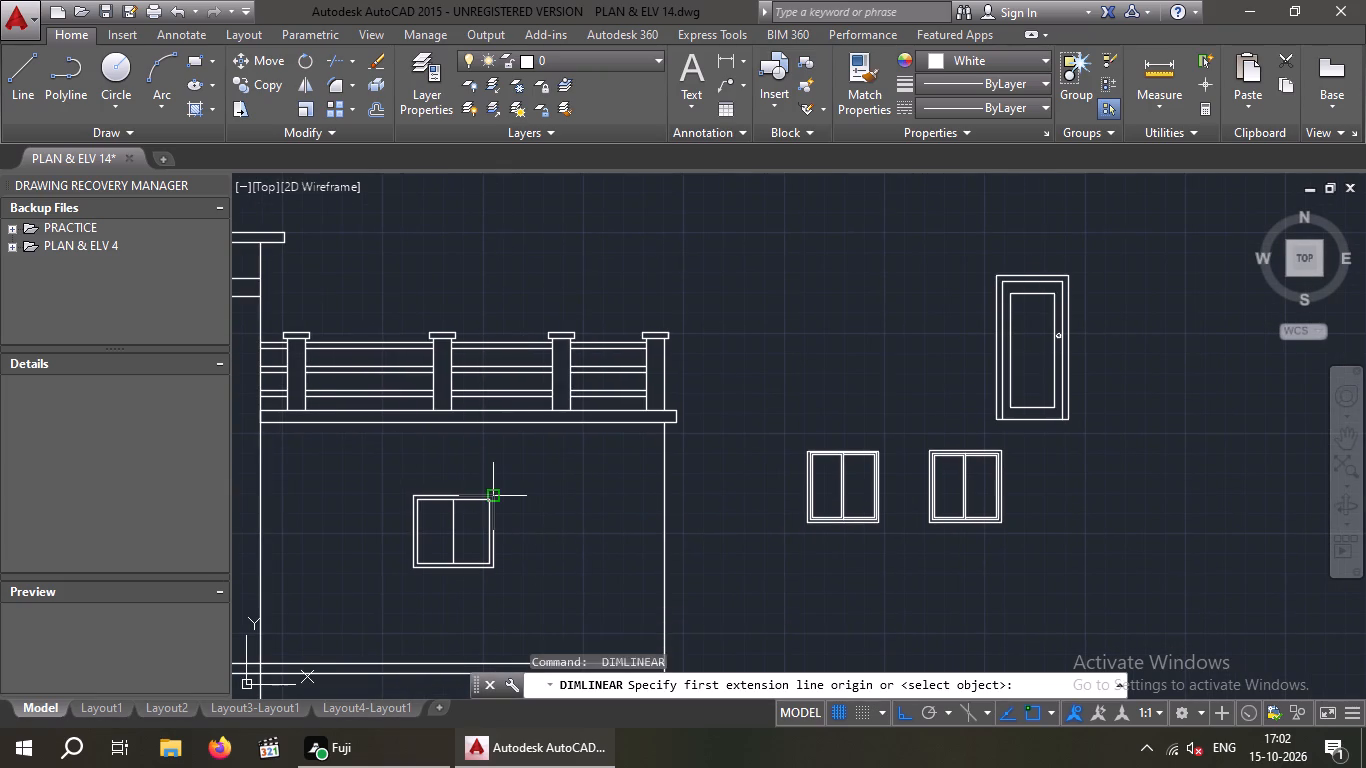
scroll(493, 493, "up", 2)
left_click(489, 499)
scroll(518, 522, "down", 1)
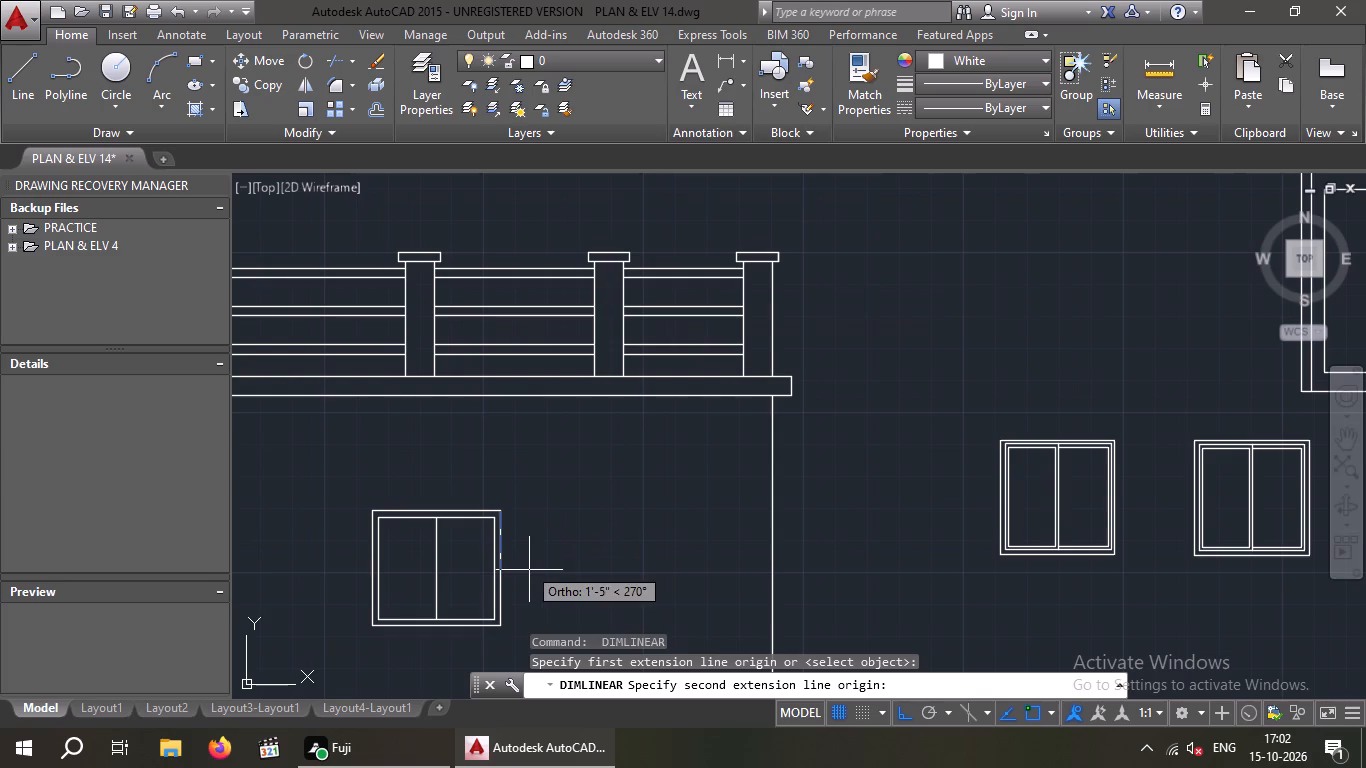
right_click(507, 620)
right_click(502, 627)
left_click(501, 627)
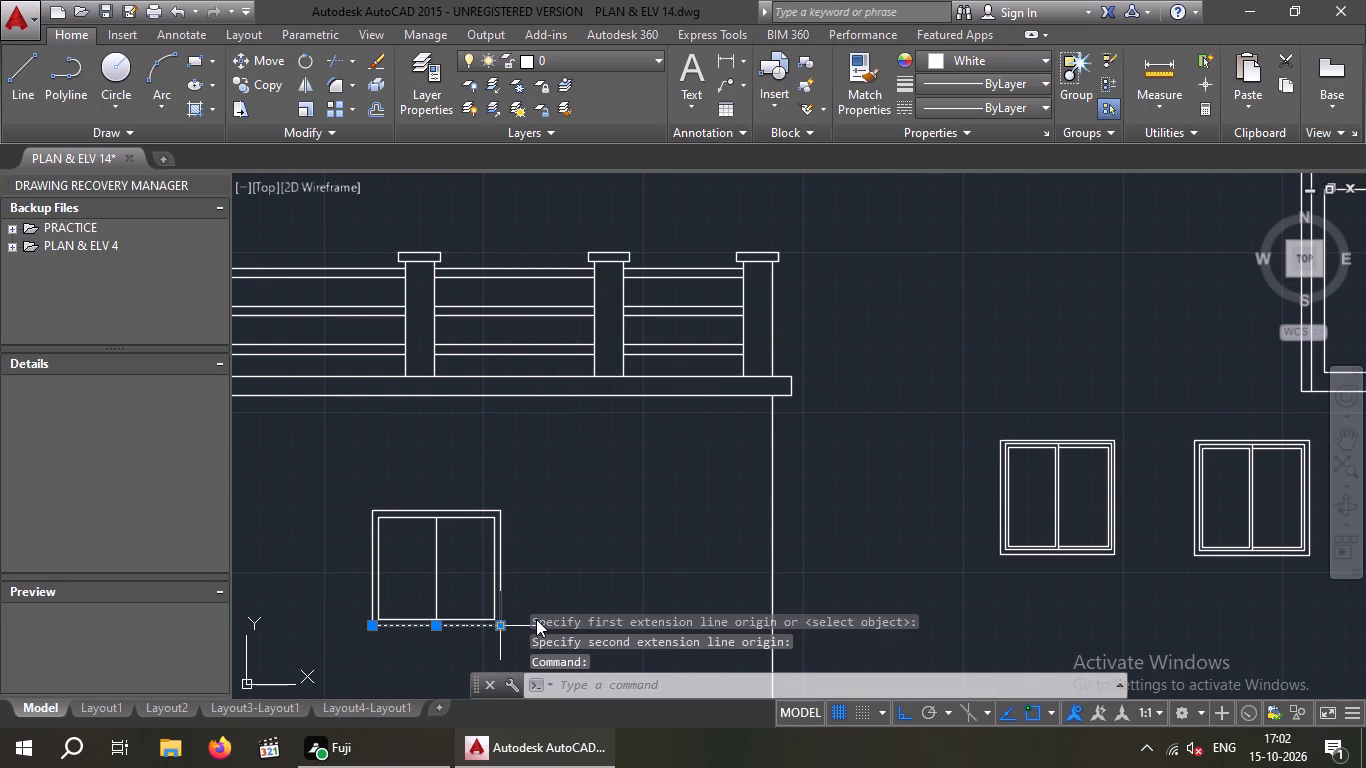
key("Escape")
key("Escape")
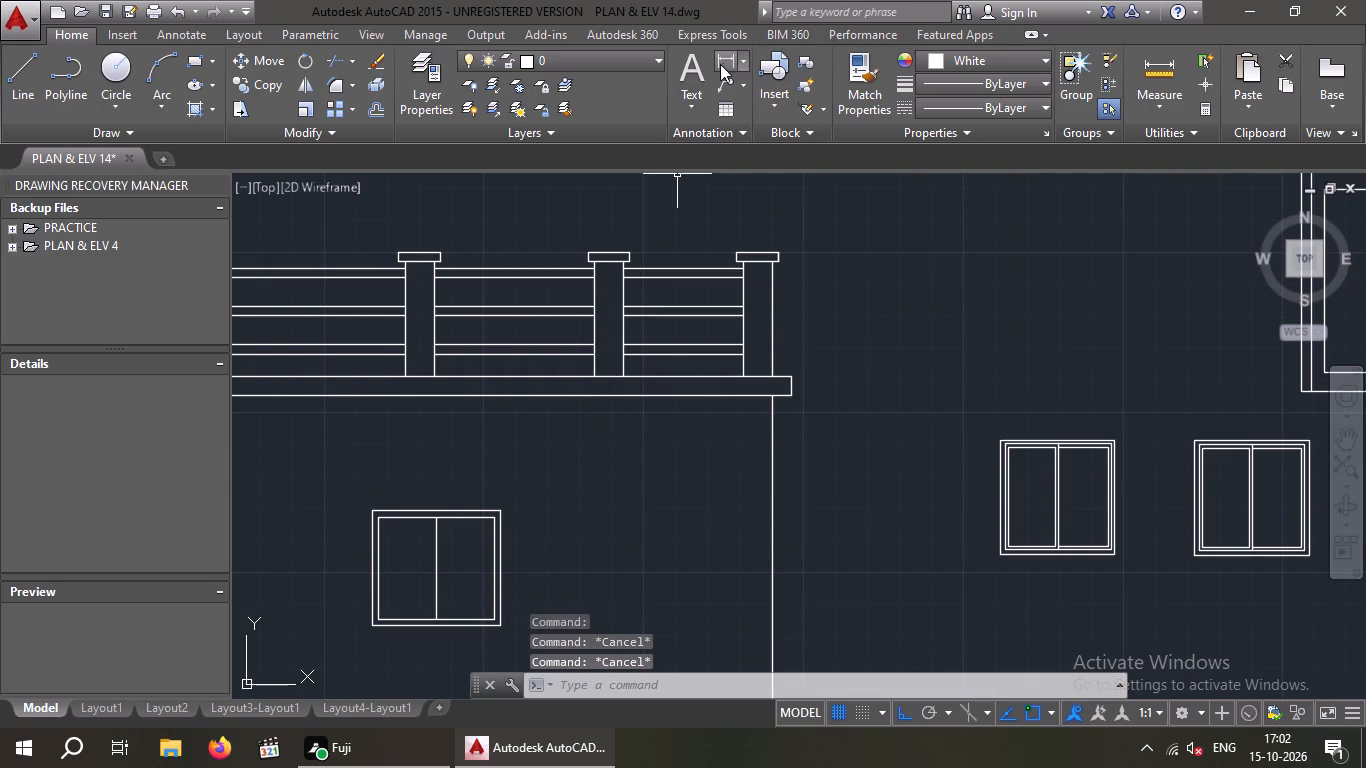
Measure the height of the existing window in the elevation's right wing with a linear dimension, without placing it.
left_click(724, 62)
middle_click_drag(529, 543, 528, 468)
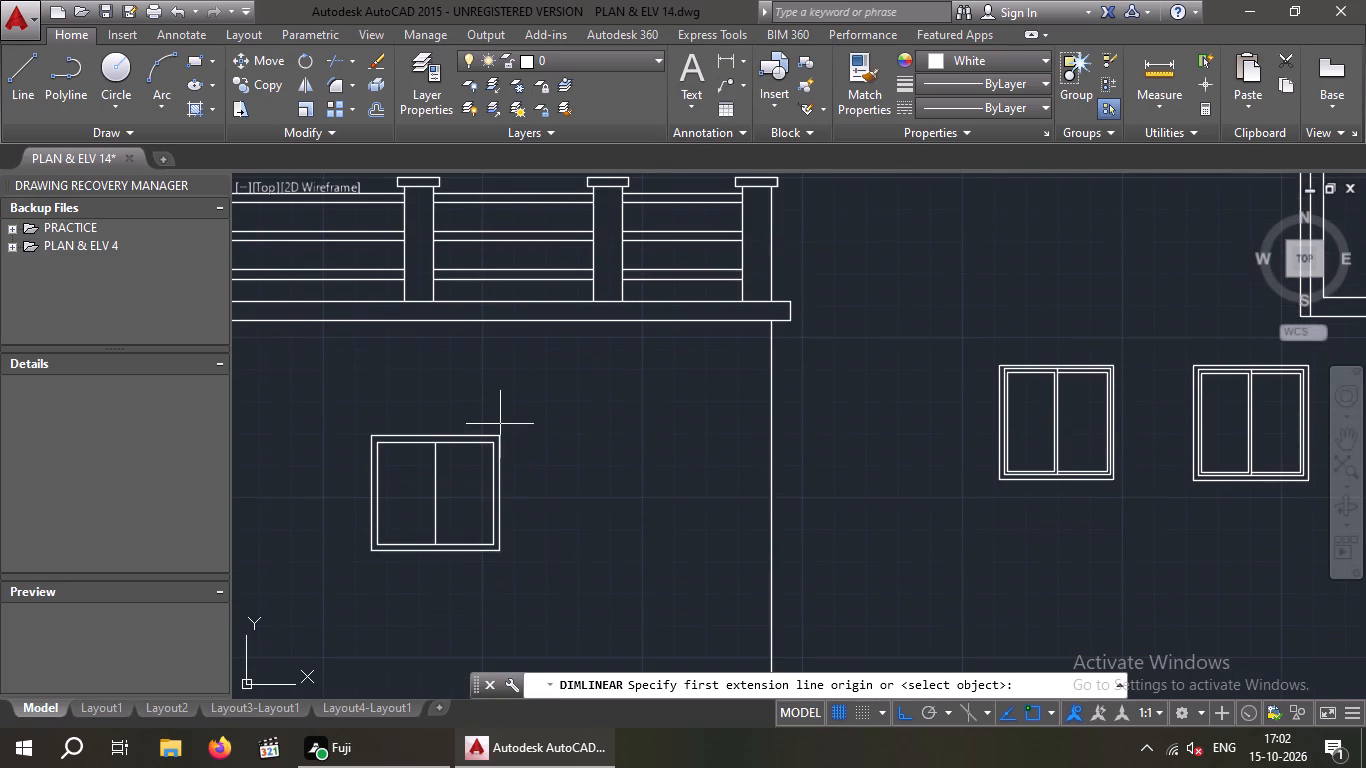
scroll(500, 424, "up", 2)
left_click(497, 450)
scroll(499, 448, "down", 2)
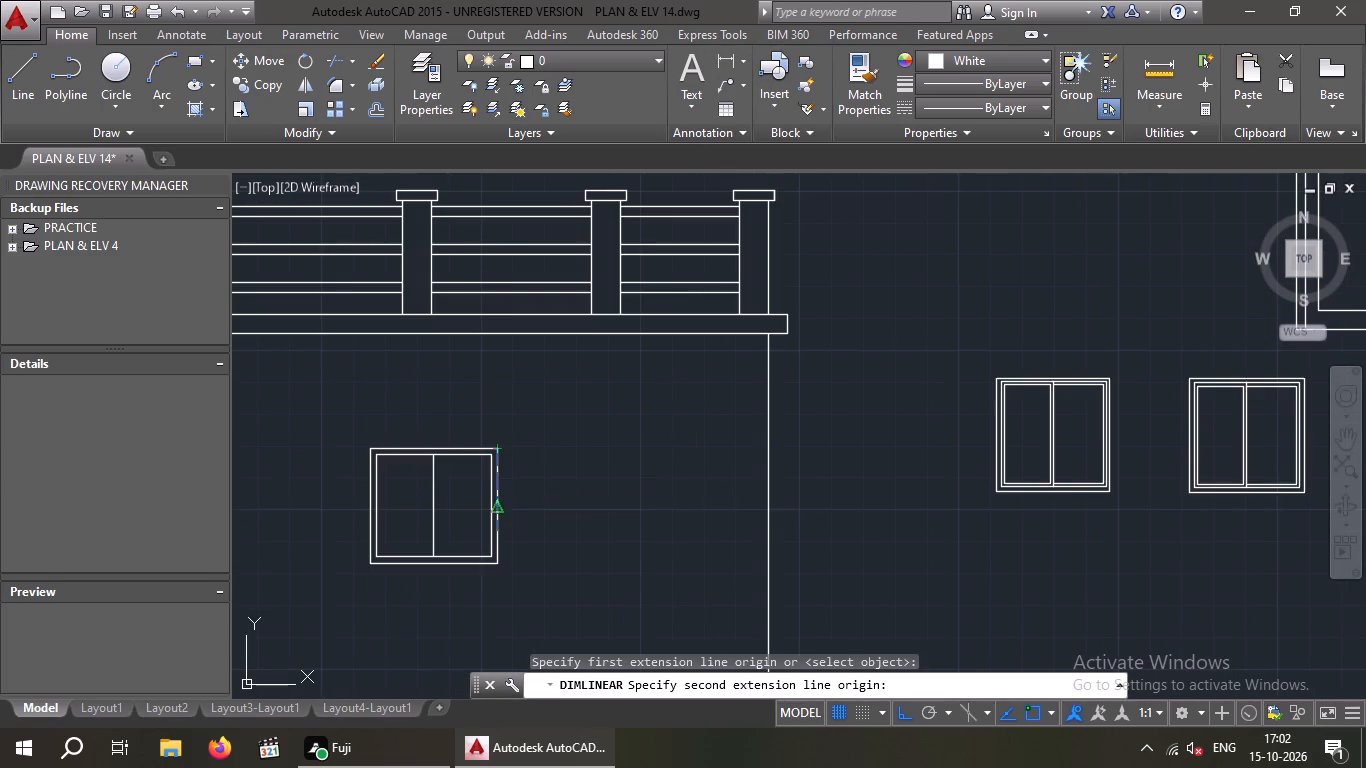
scroll(501, 576, "up", 3)
left_click_drag(479, 530, 489, 531)
scroll(550, 532, "down", 1)
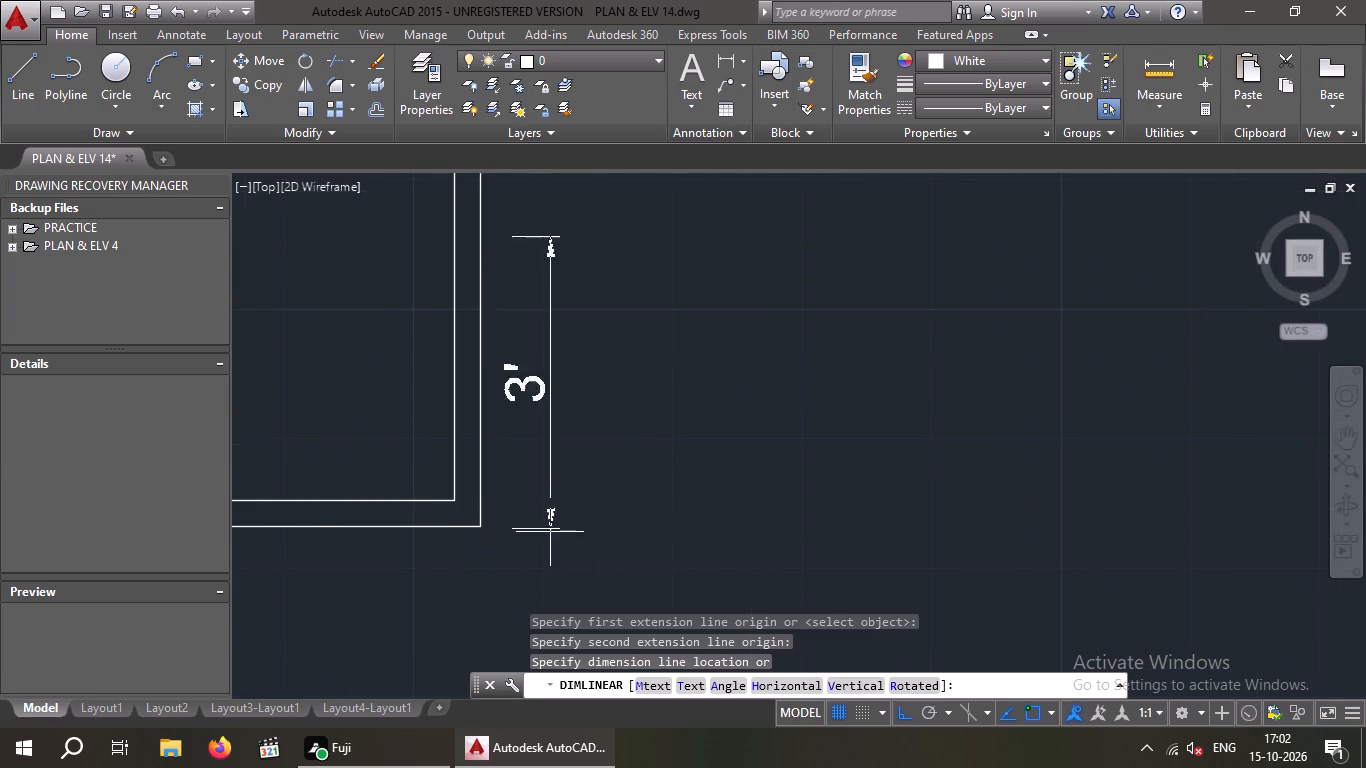
scroll(550, 532, "down", 2)
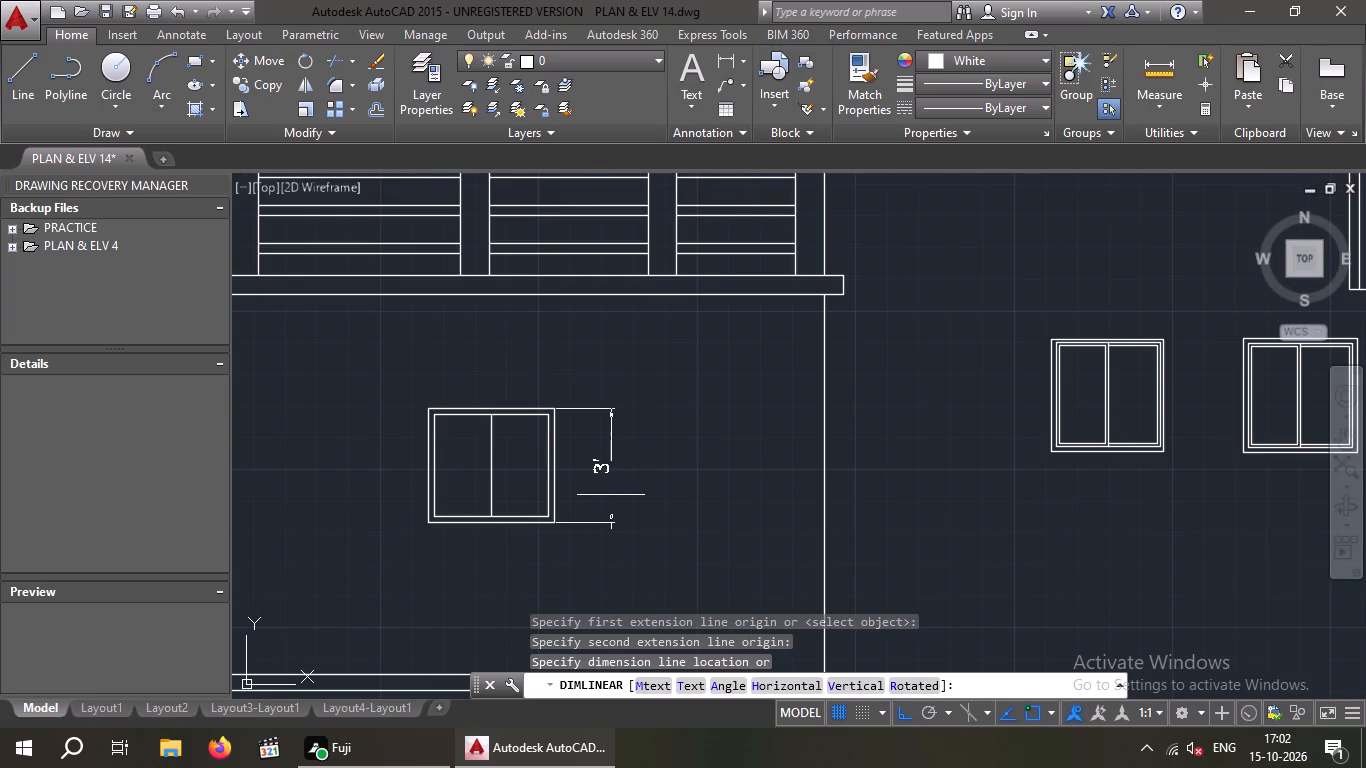
key("Escape")
key("Escape")
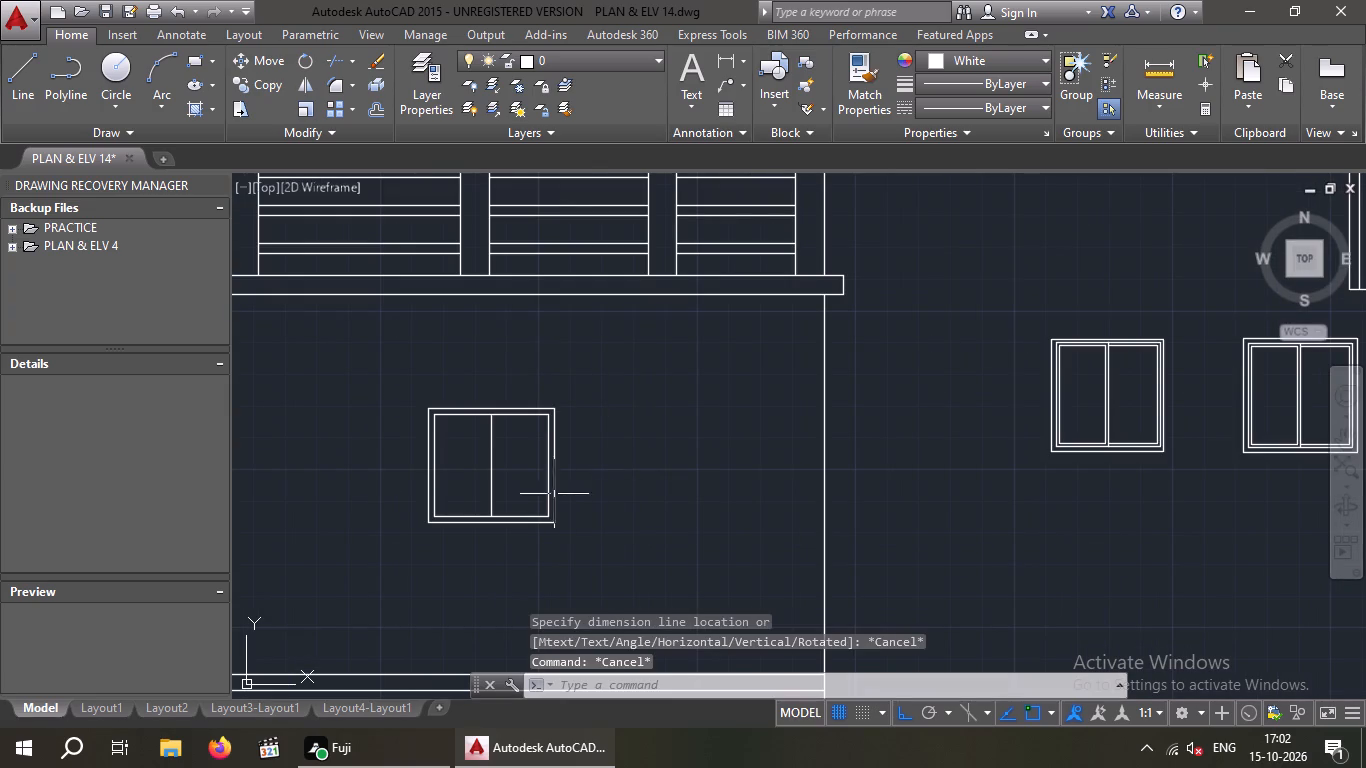
Measure the width of the inserted window block nearer the building with a linear dimension, without placing it.
scroll(426, 504, "up", 2)
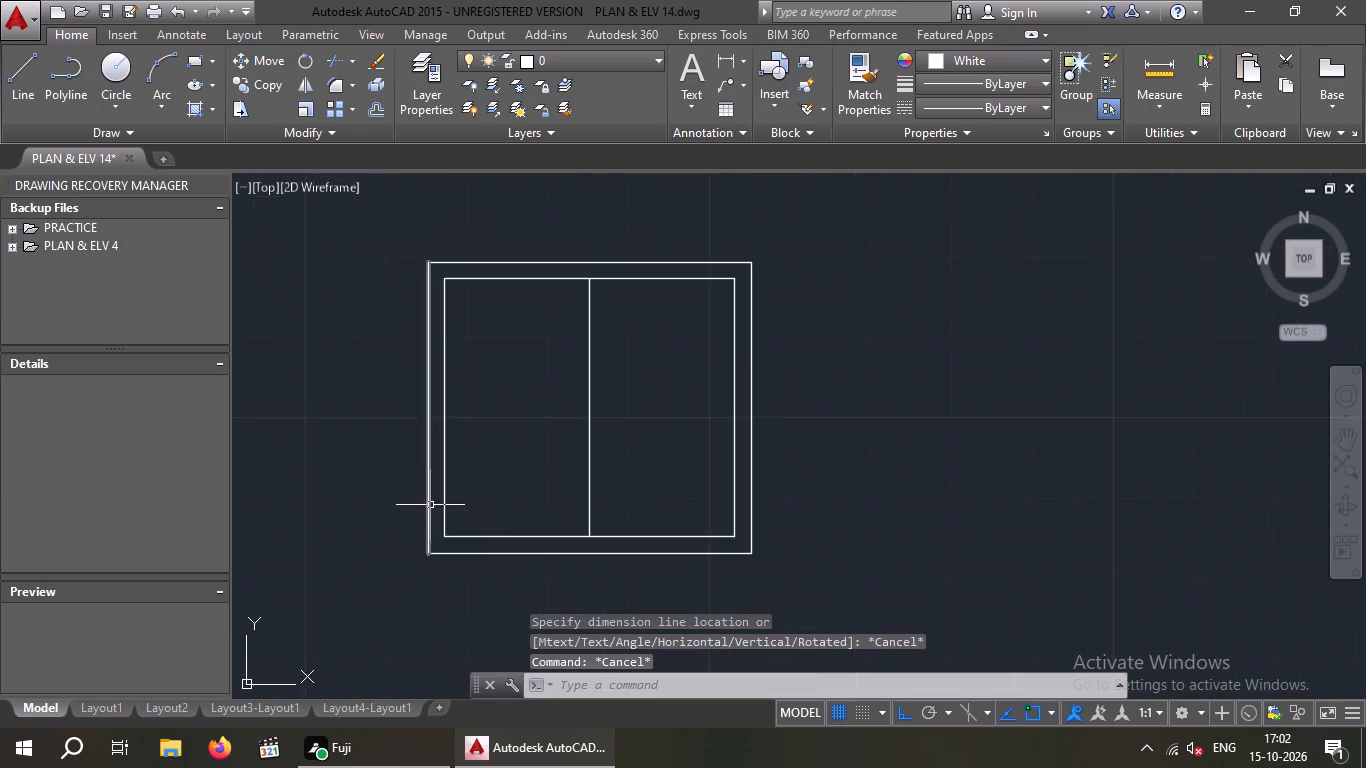
scroll(430, 505, "down", 3)
middle_click_drag(571, 459, 602, 451)
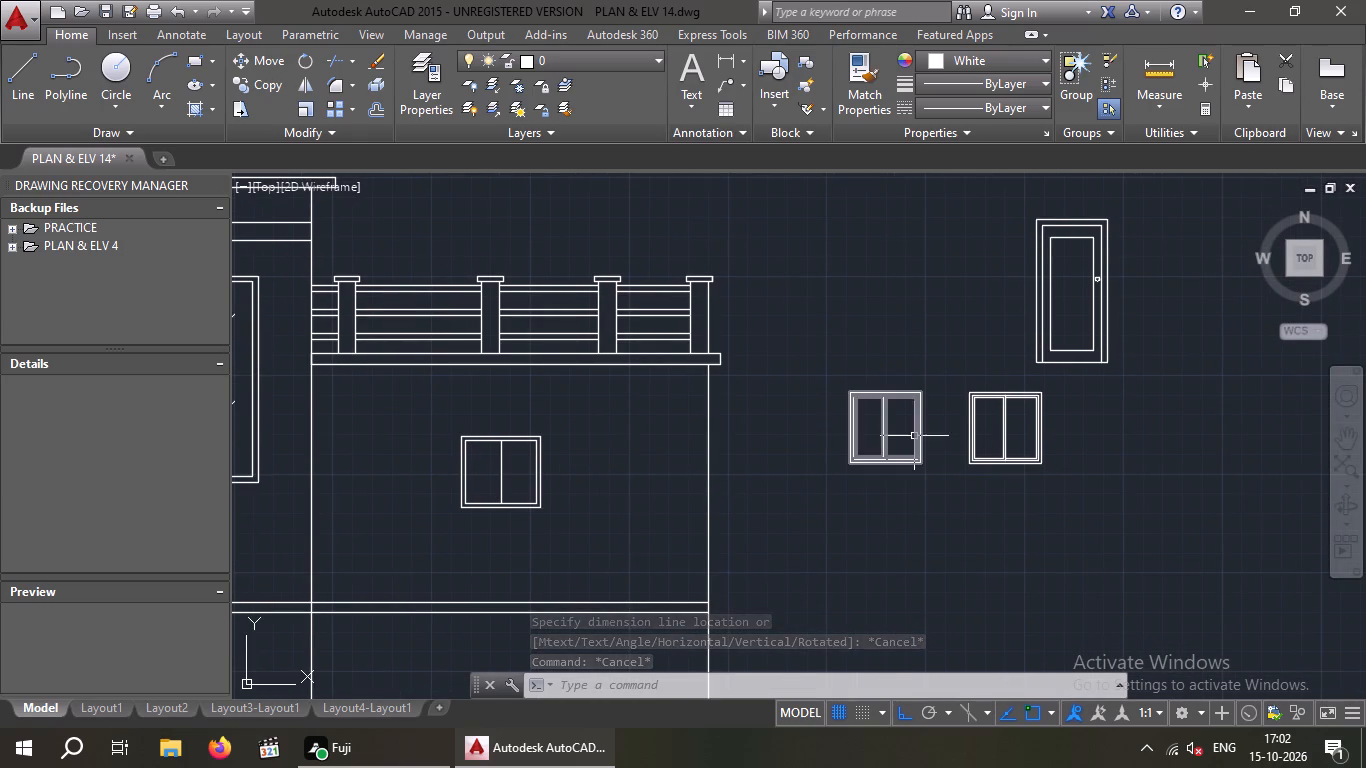
scroll(908, 449, "up", 2)
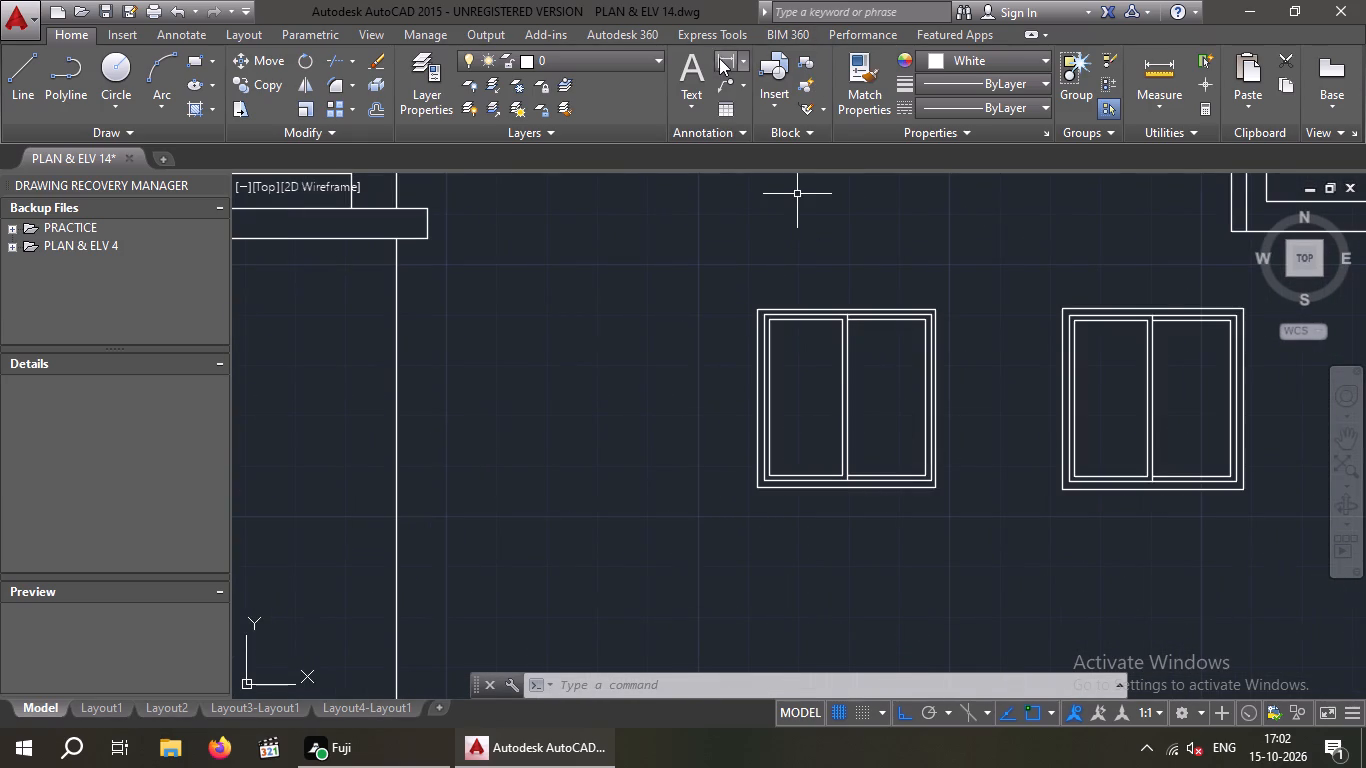
left_click(719, 58)
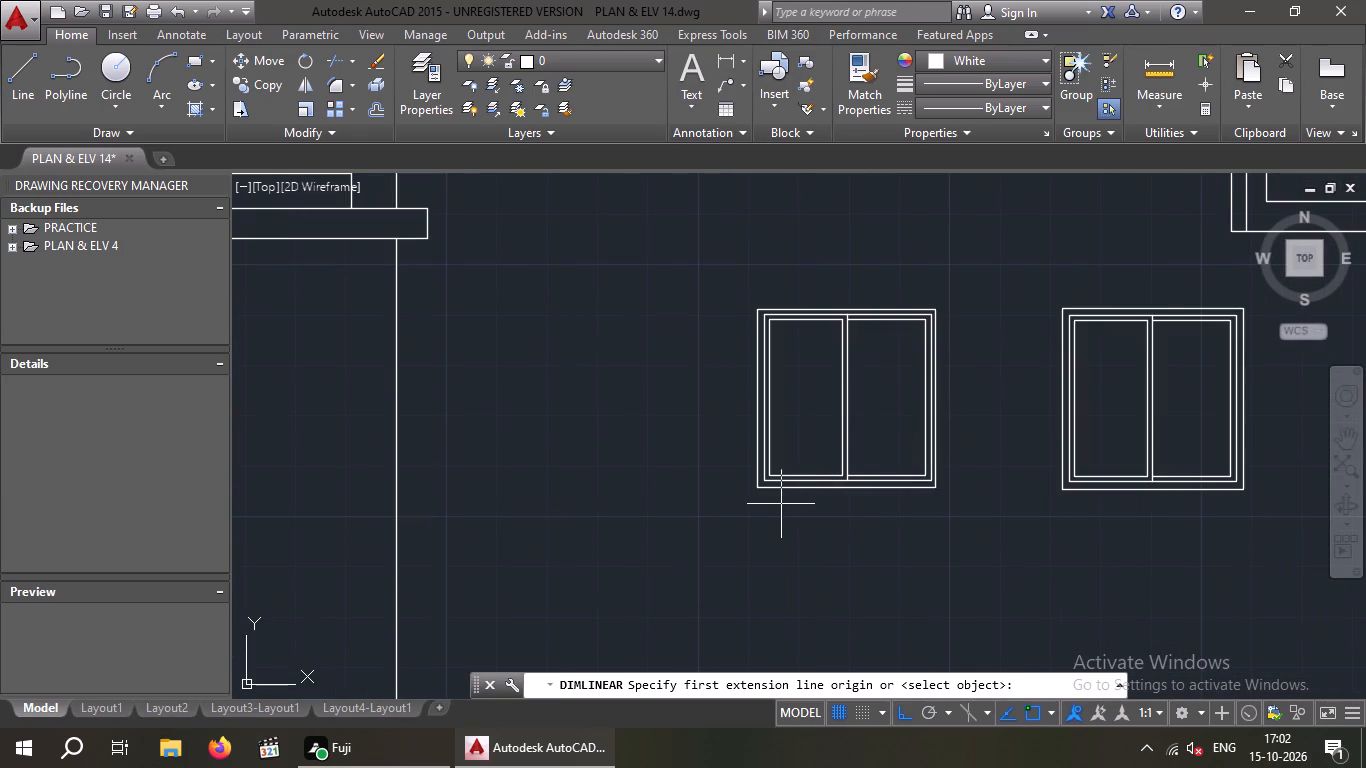
scroll(781, 503, "up", 1)
left_click(742, 481)
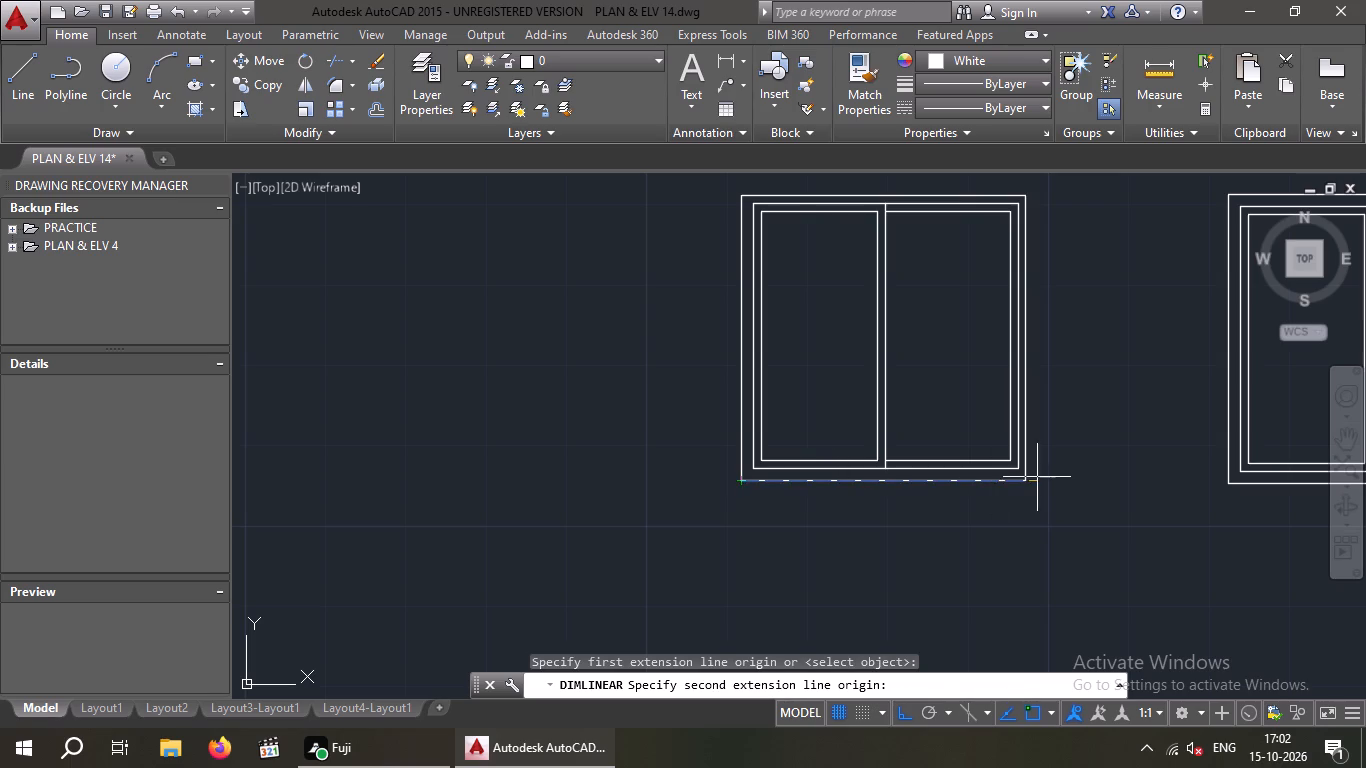
left_click_drag(1023, 479, 1023, 494)
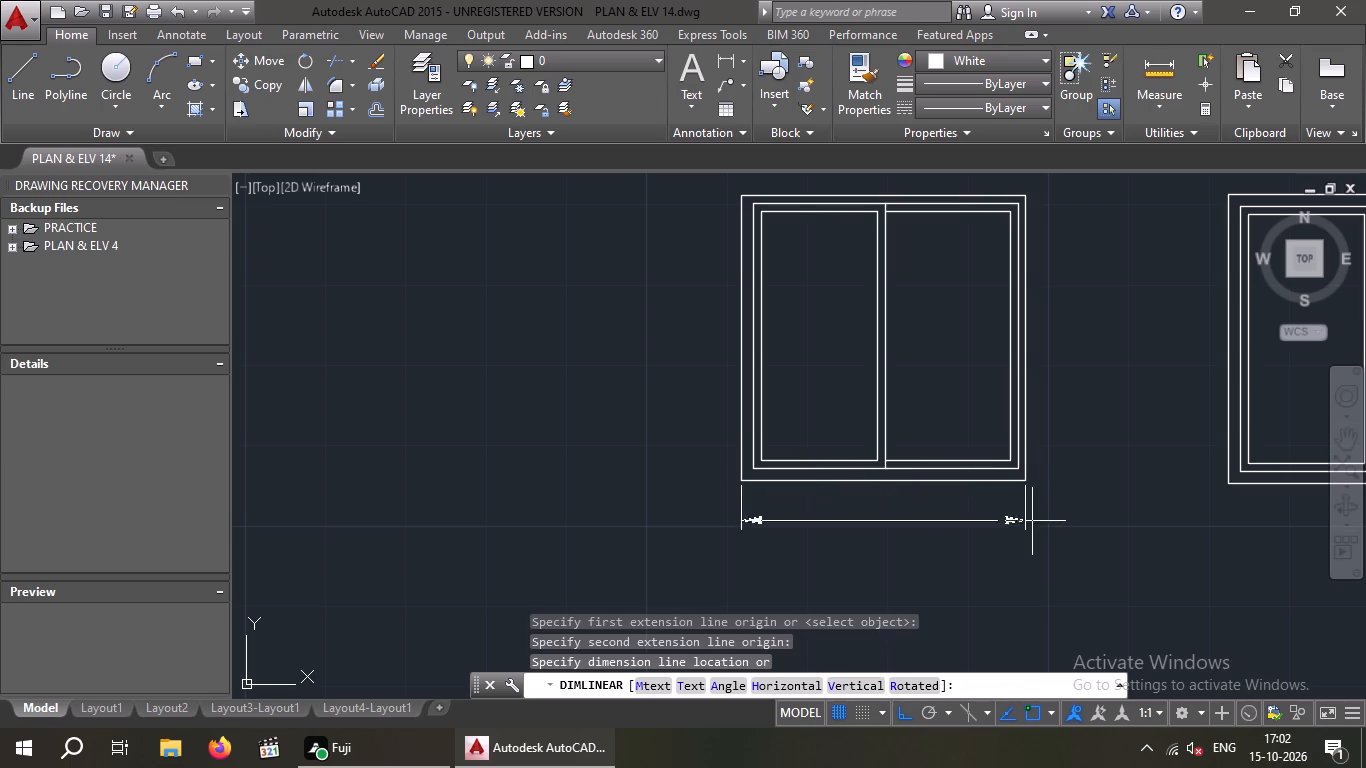
key("Escape")
Erase the inserted door block and both inserted window blocks beside the elevation.
scroll(1044, 477, "down", 2)
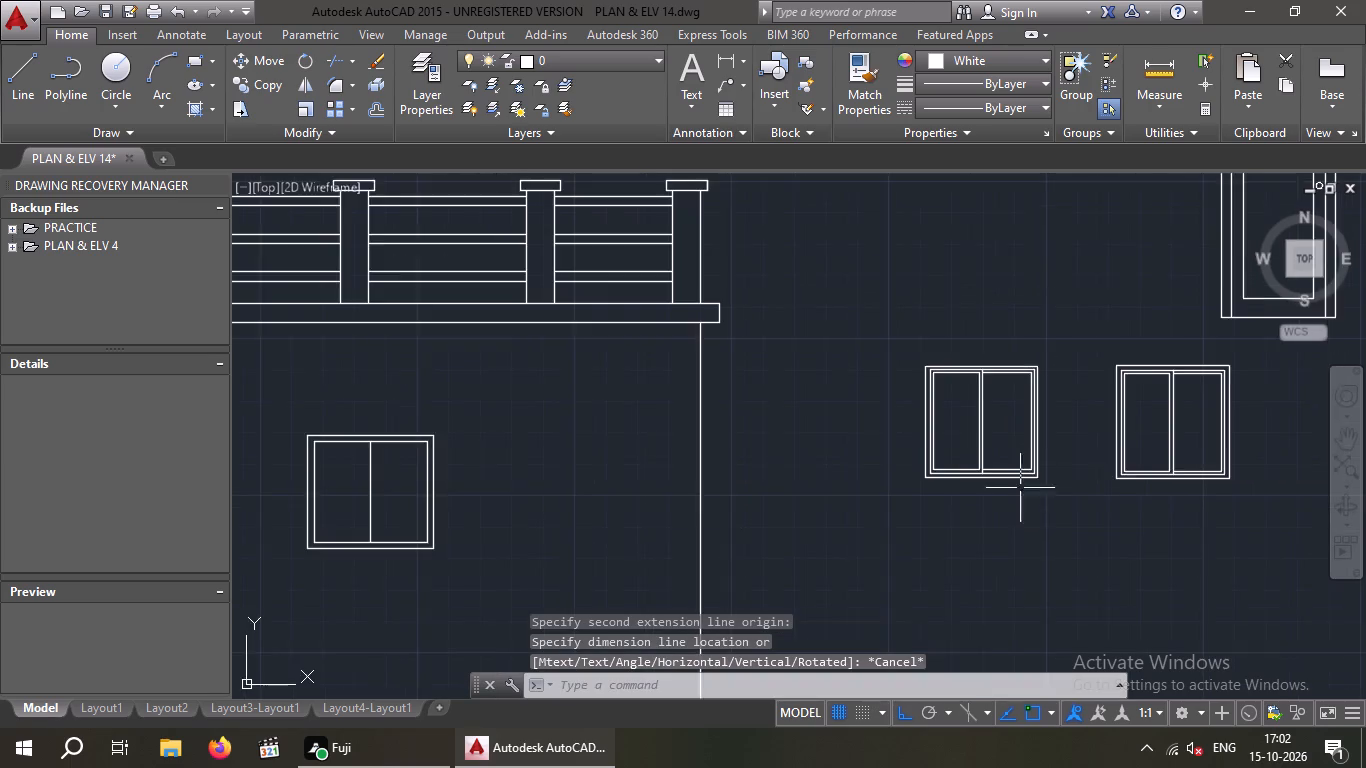
middle_click_drag(1011, 492, 920, 504)
scroll(995, 481, "down", 1)
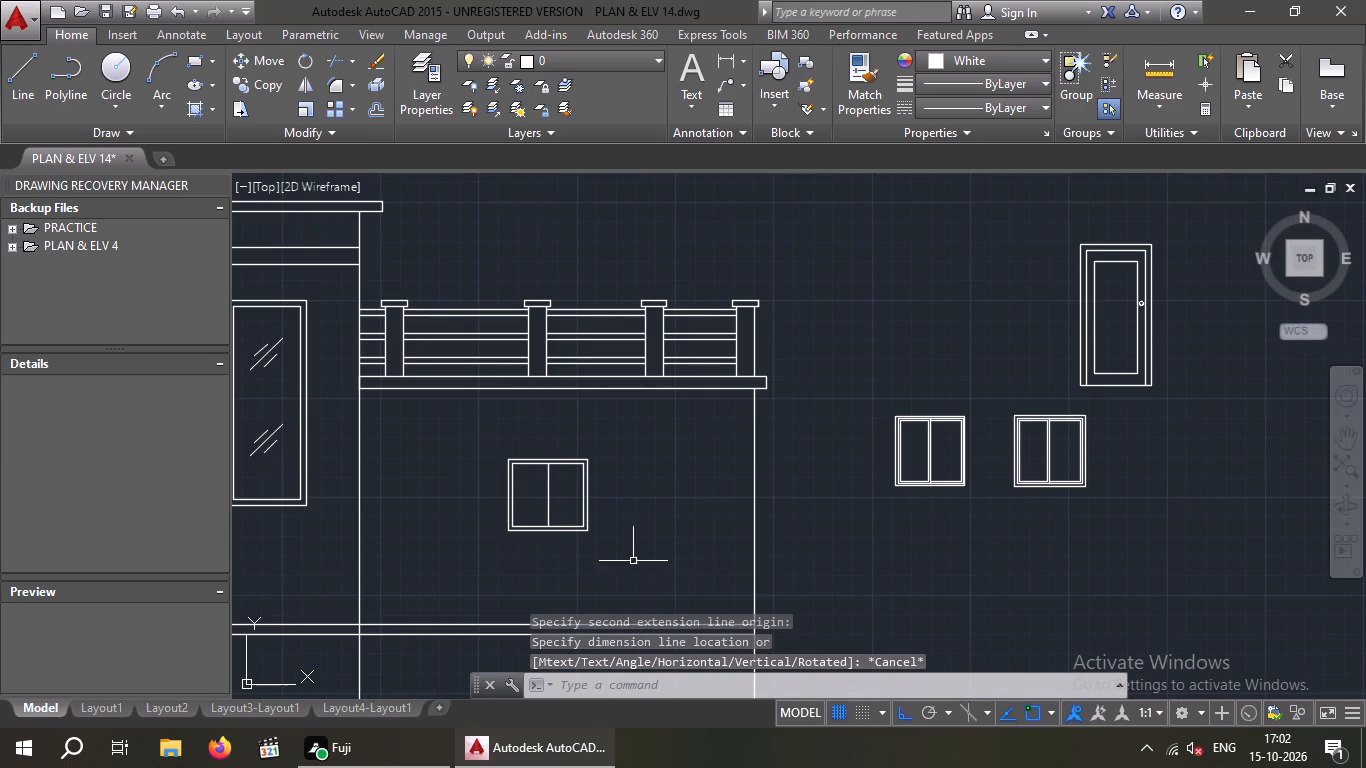
middle_click_drag(672, 531, 770, 494)
scroll(779, 491, "down", 2)
middle_click_drag(768, 499, 751, 515)
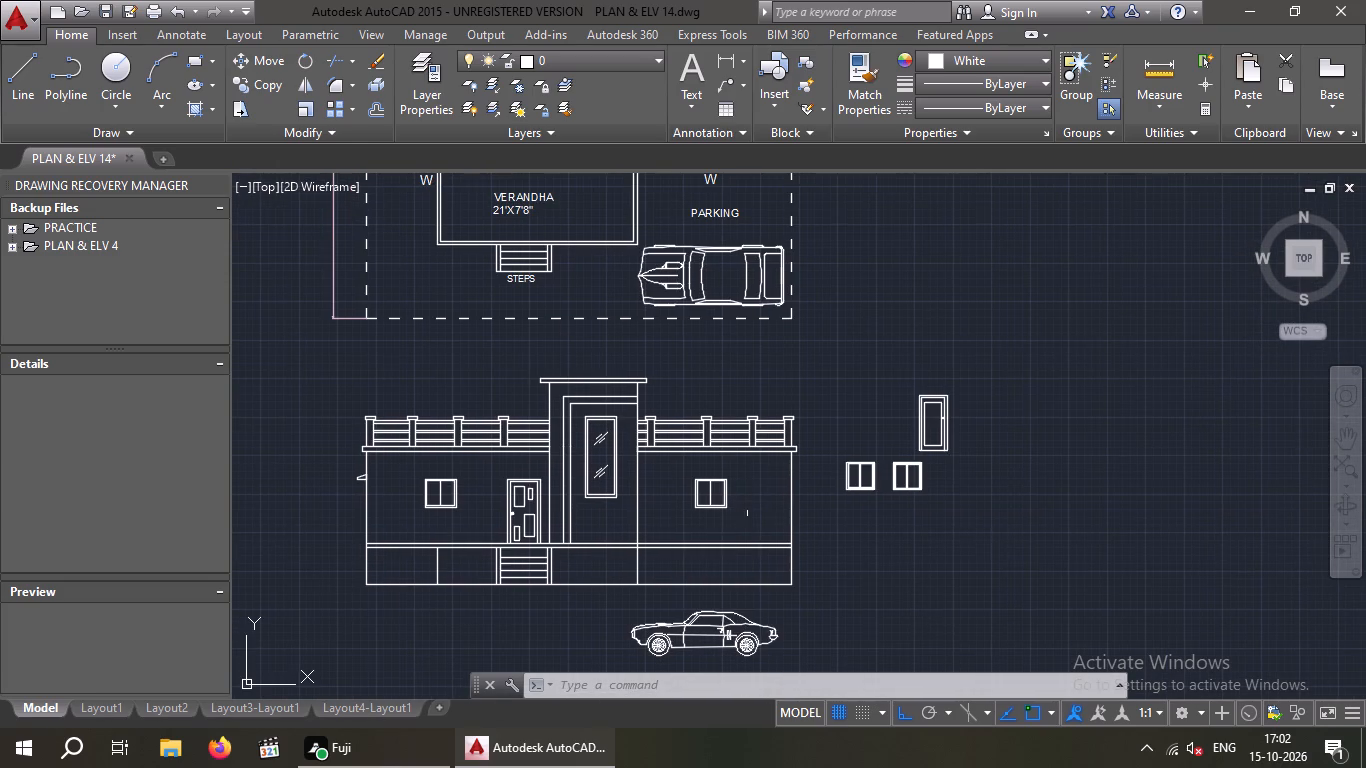
scroll(934, 454, "up", 3)
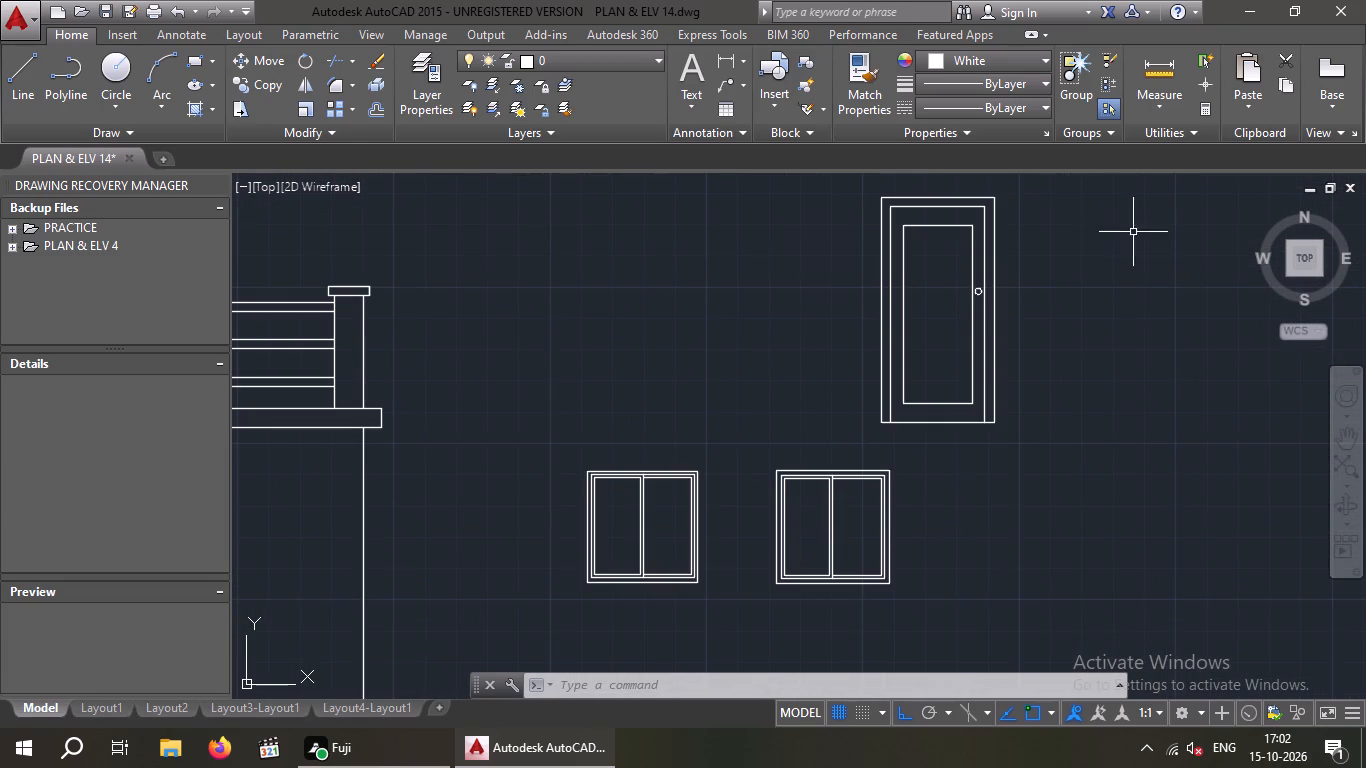
scroll(1041, 337, "down", 1)
left_click_drag(1063, 197, 964, 227)
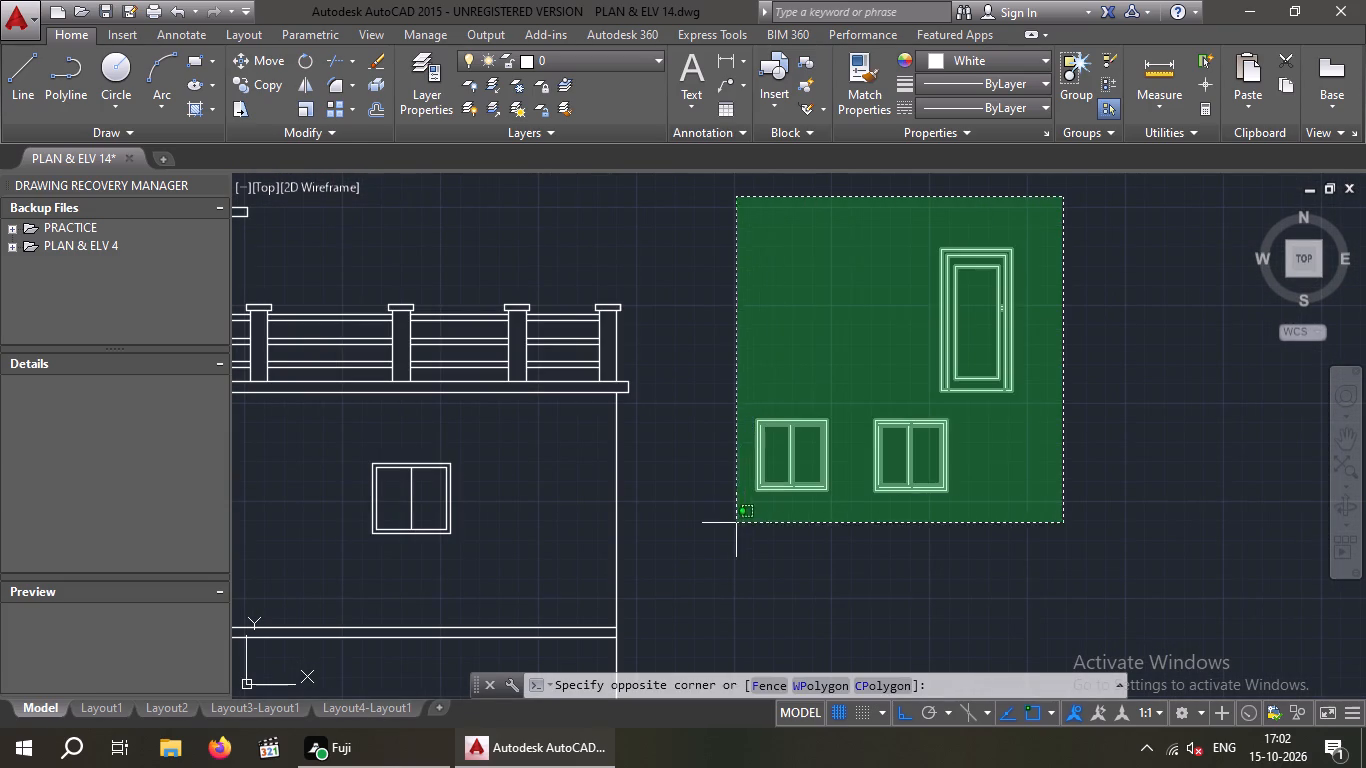
left_click(736, 523)
key("Delete")
Open the tool palettes showing the architectural sample blocks.
scroll(773, 490, "down", 2)
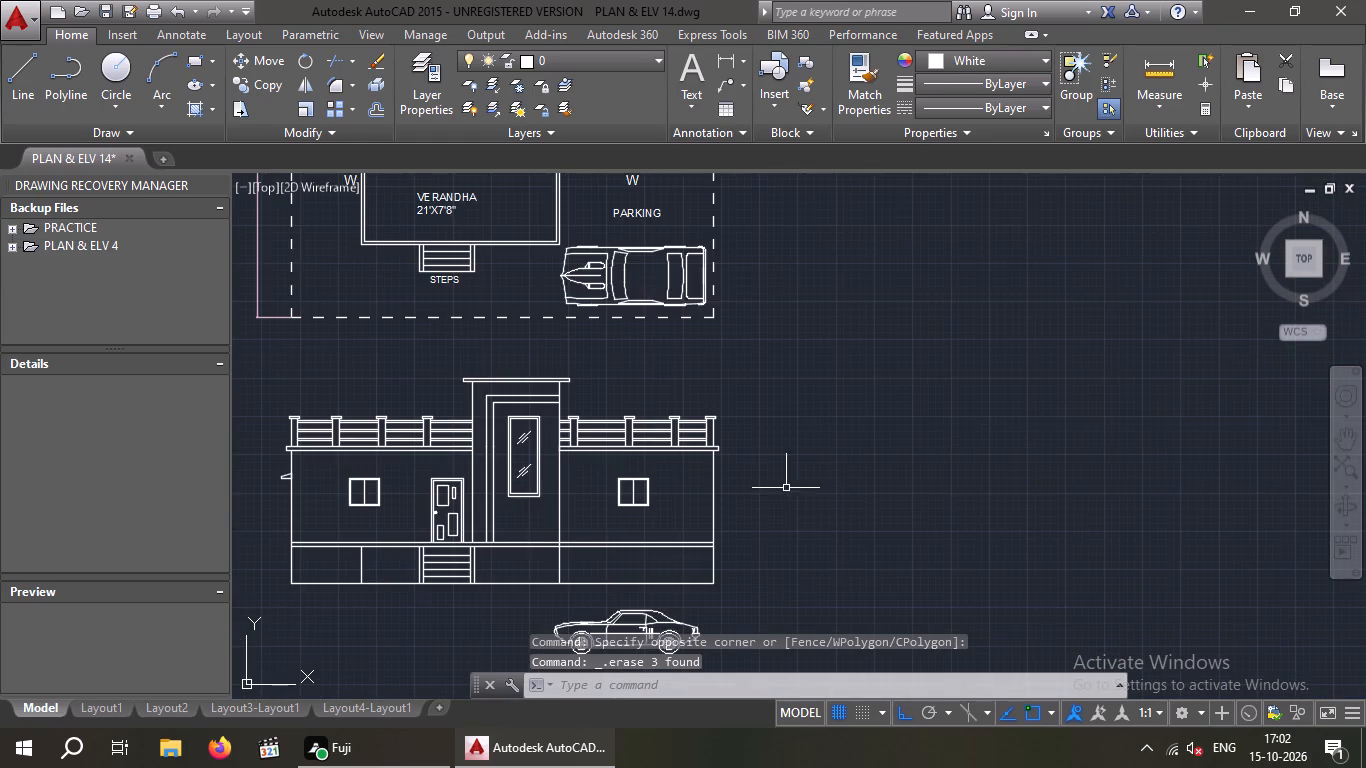
middle_click_drag(848, 474, 960, 451)
scroll(543, 473, "up", 2)
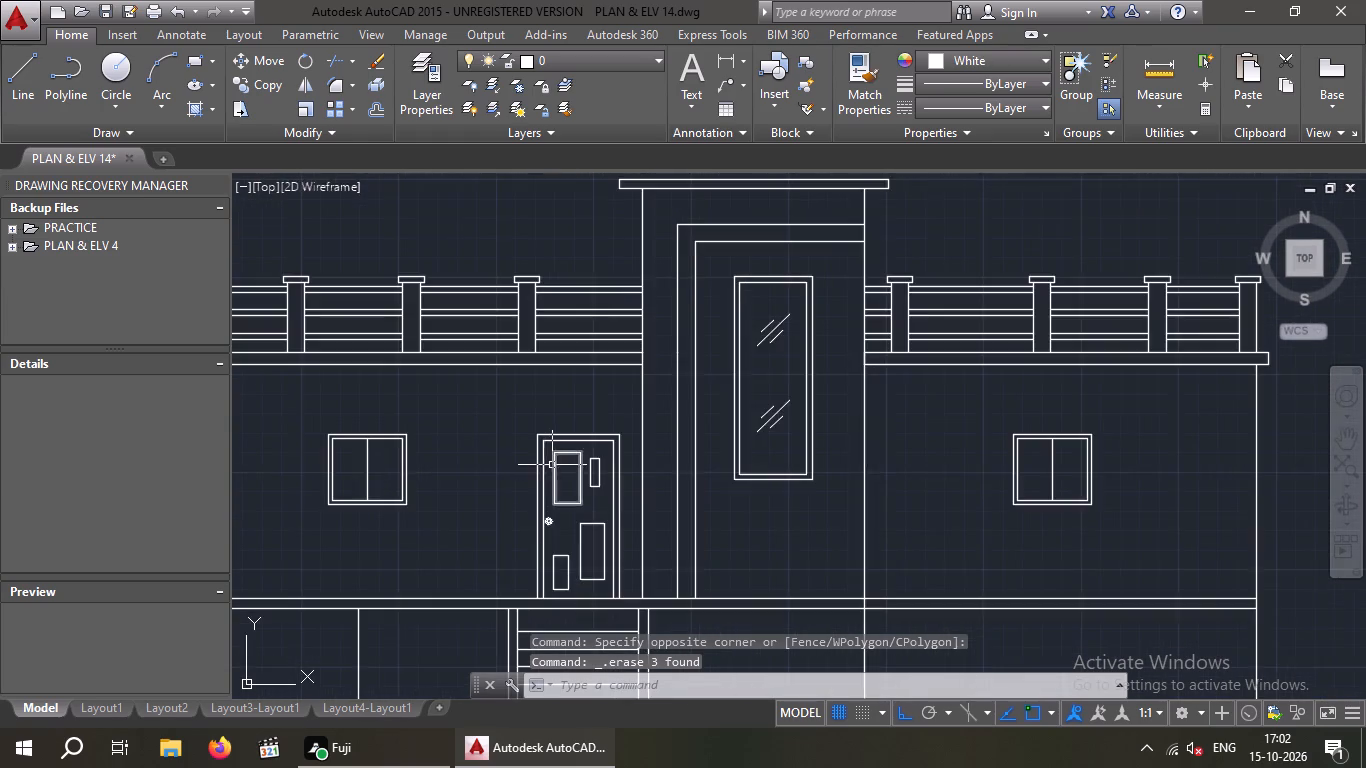
scroll(552, 465, "up", 2)
scroll(560, 464, "down", 3)
middle_click_drag(743, 507, 574, 483)
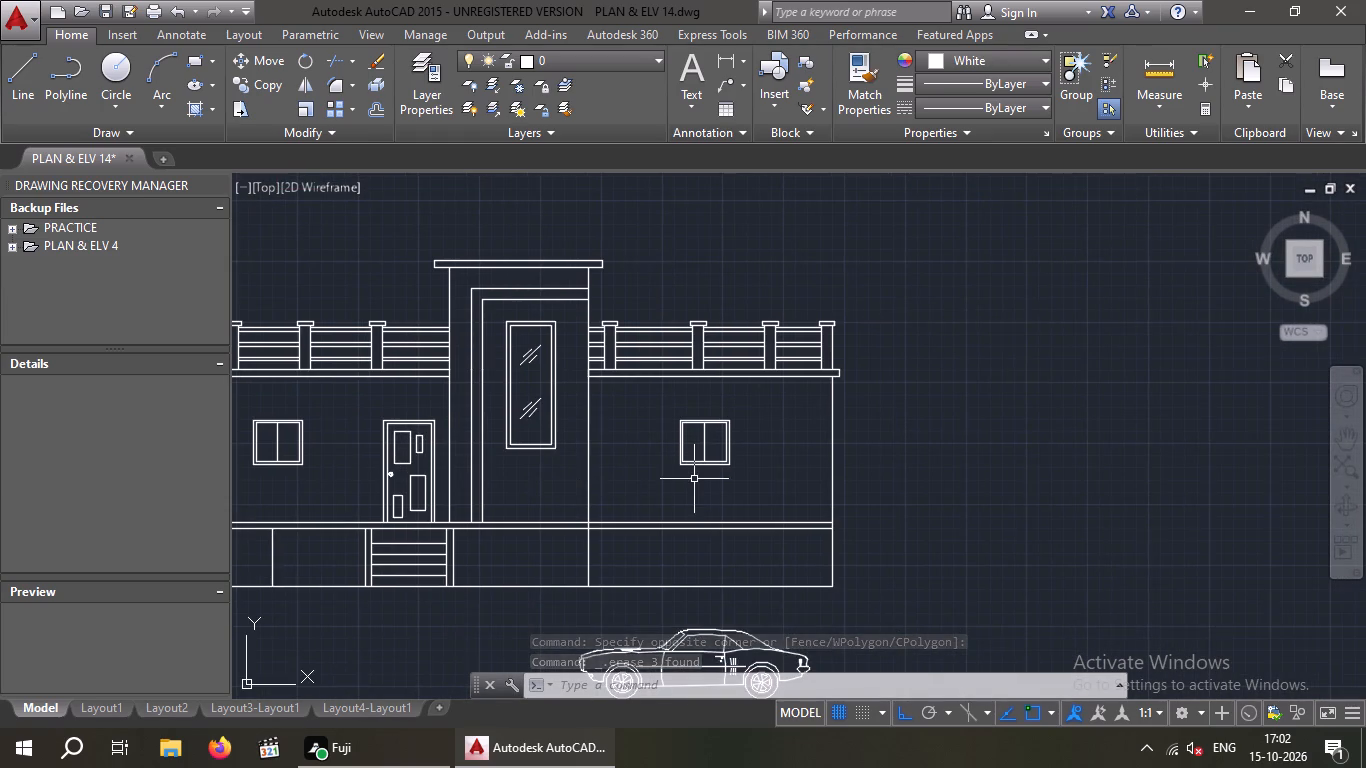
middle_click_drag(691, 482, 626, 533)
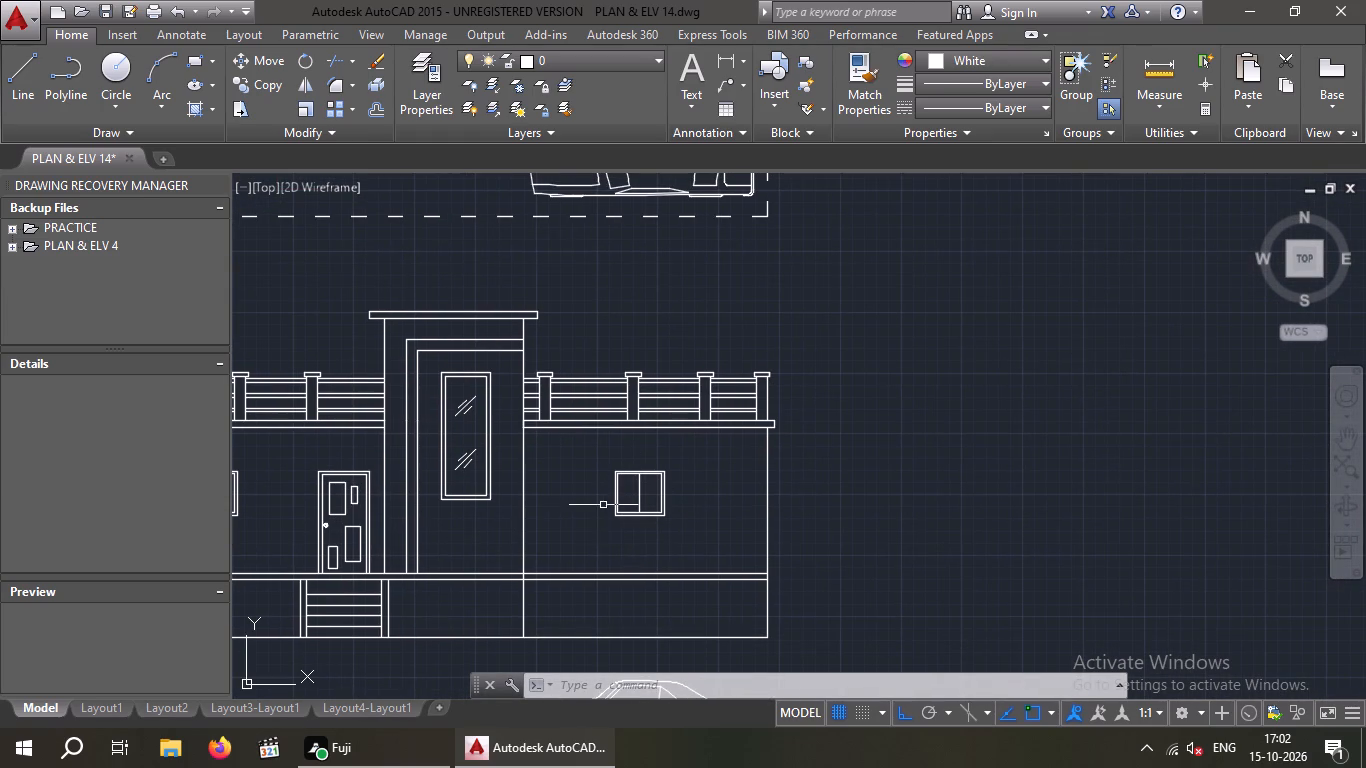
type("TP")
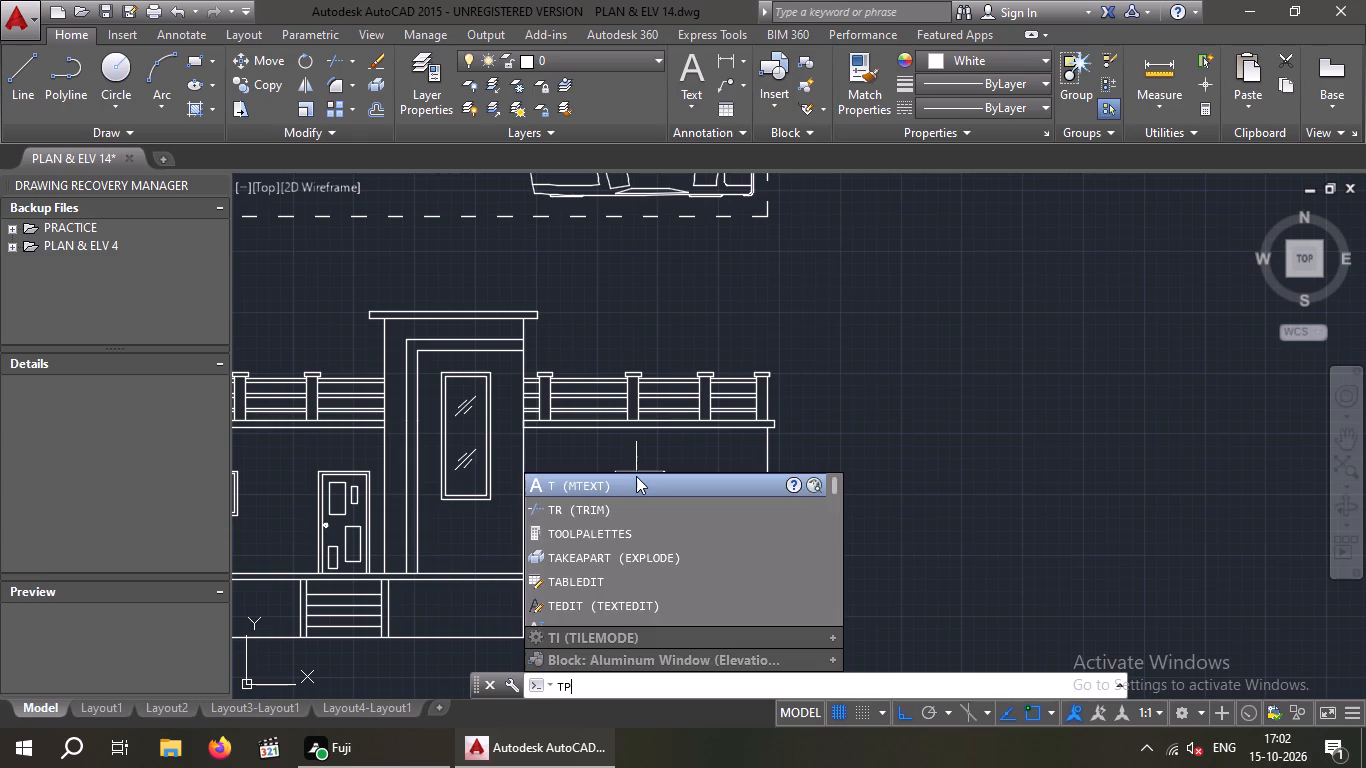
key("Return")
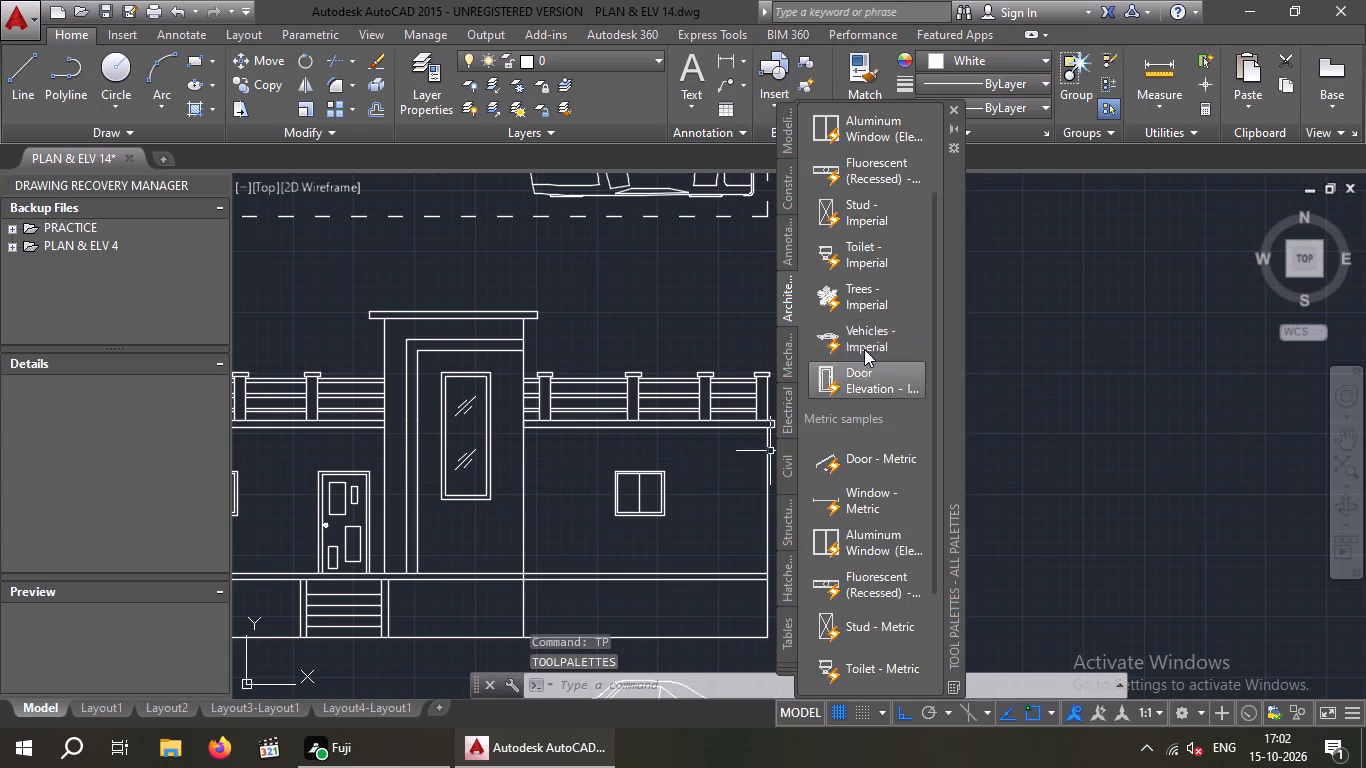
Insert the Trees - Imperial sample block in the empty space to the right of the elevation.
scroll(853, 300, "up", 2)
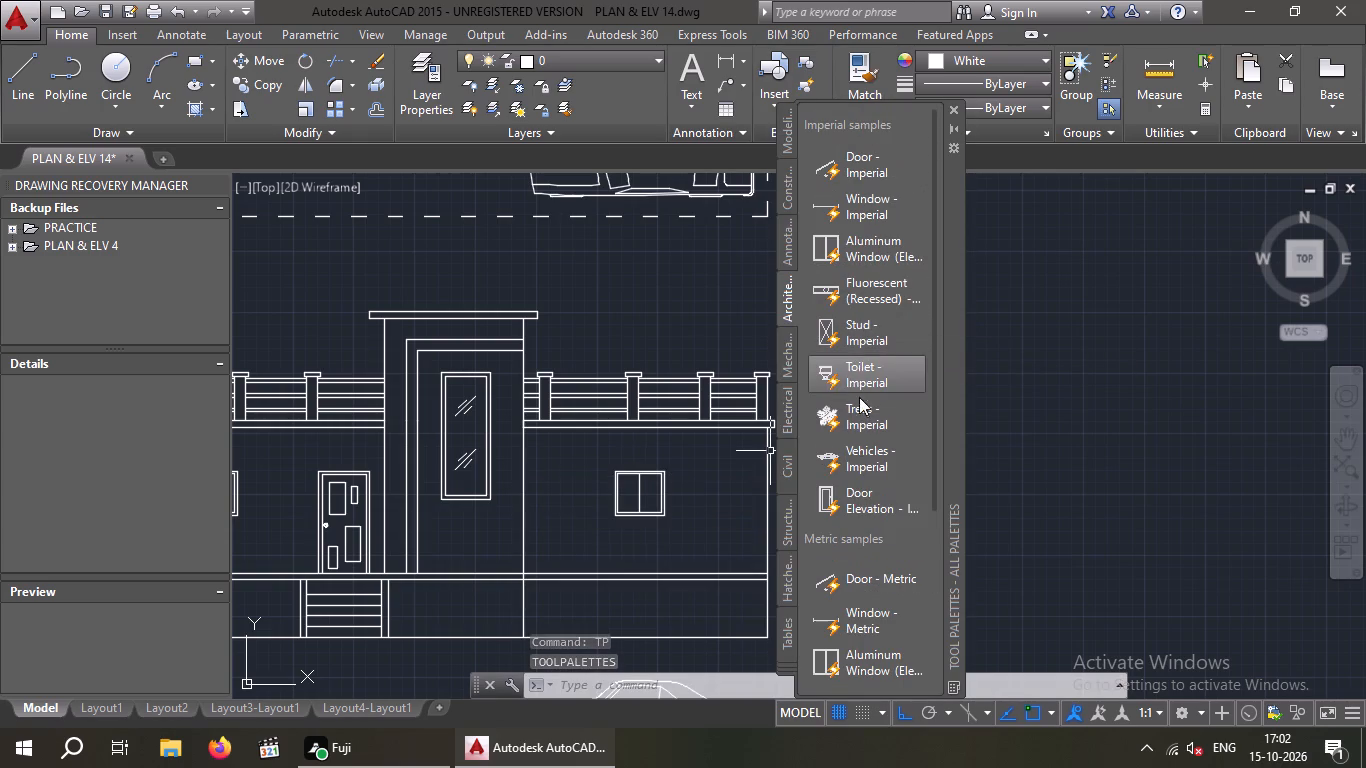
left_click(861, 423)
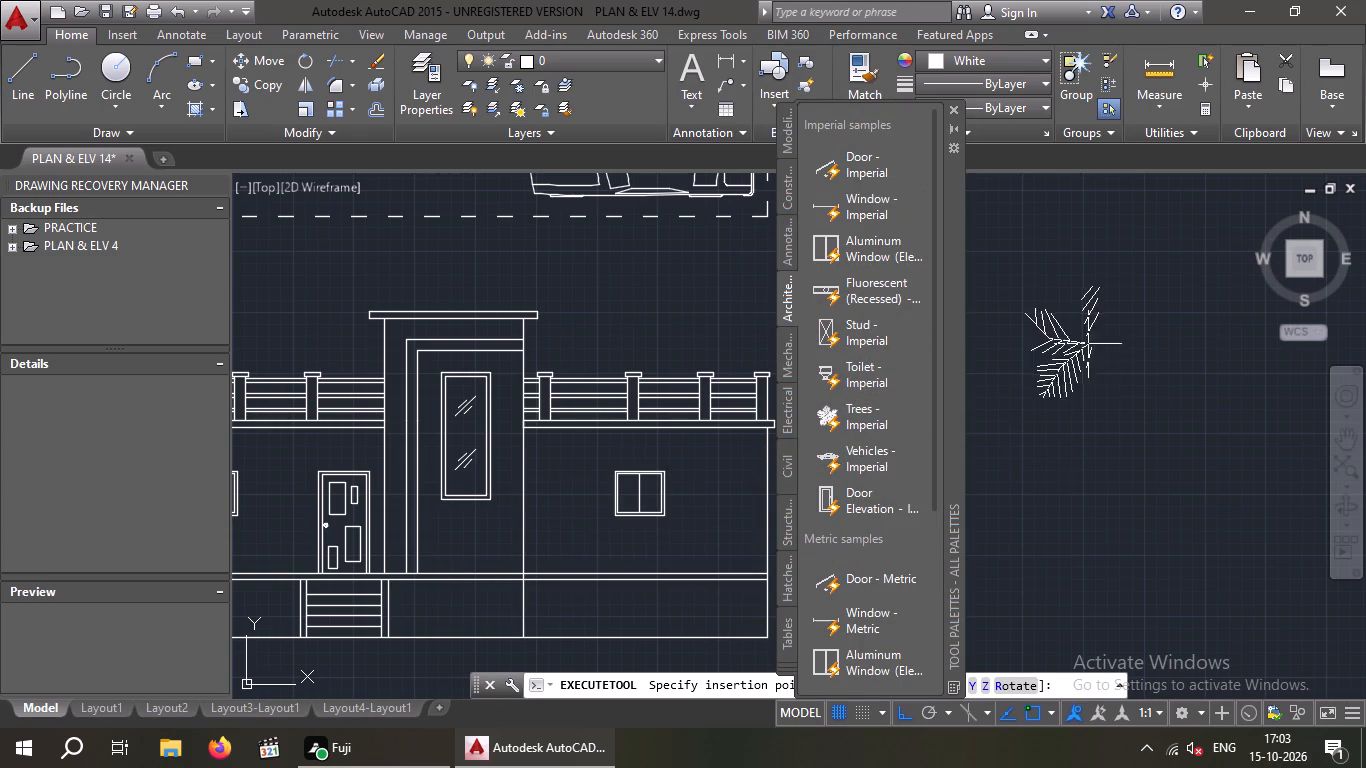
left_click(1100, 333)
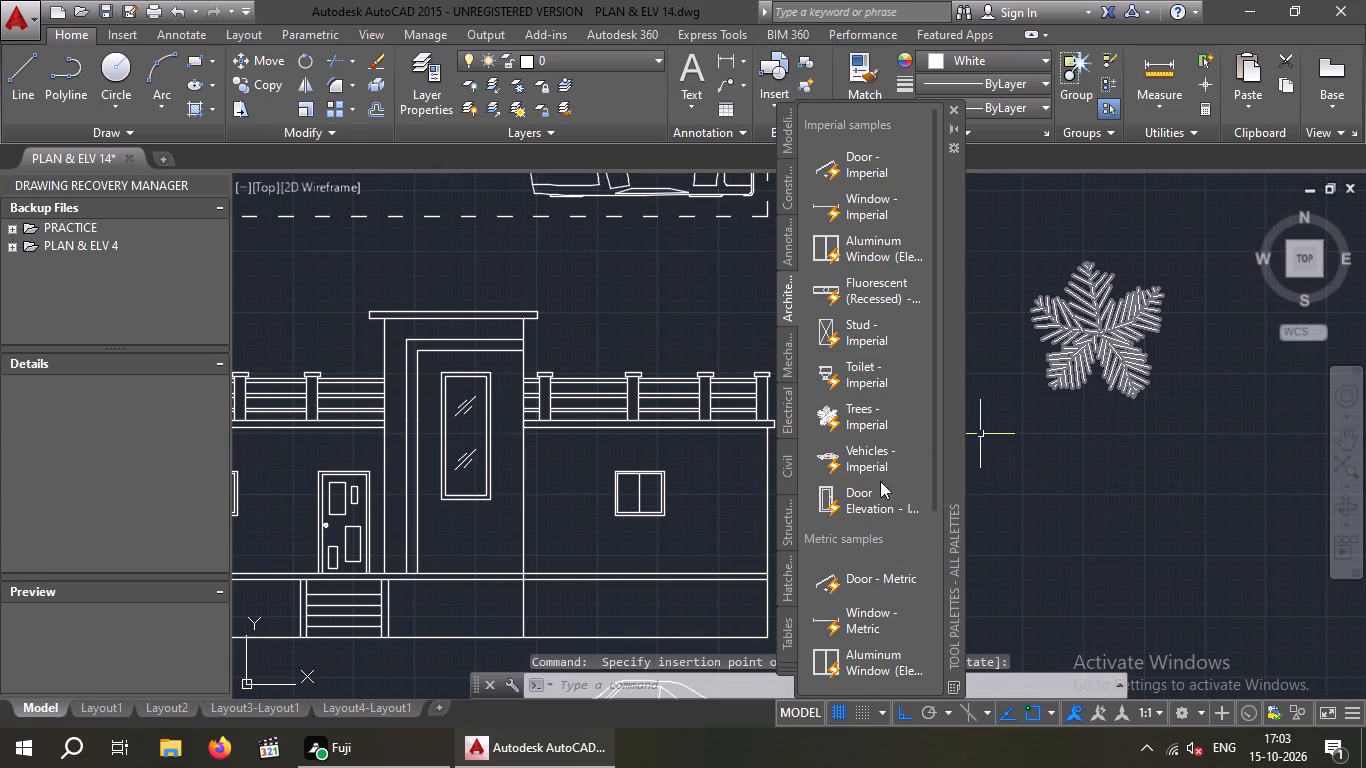
Insert the Trees - Metric sample block directly below the imperial tree, beside the elevation.
scroll(862, 520, "down", 2)
left_click(863, 580)
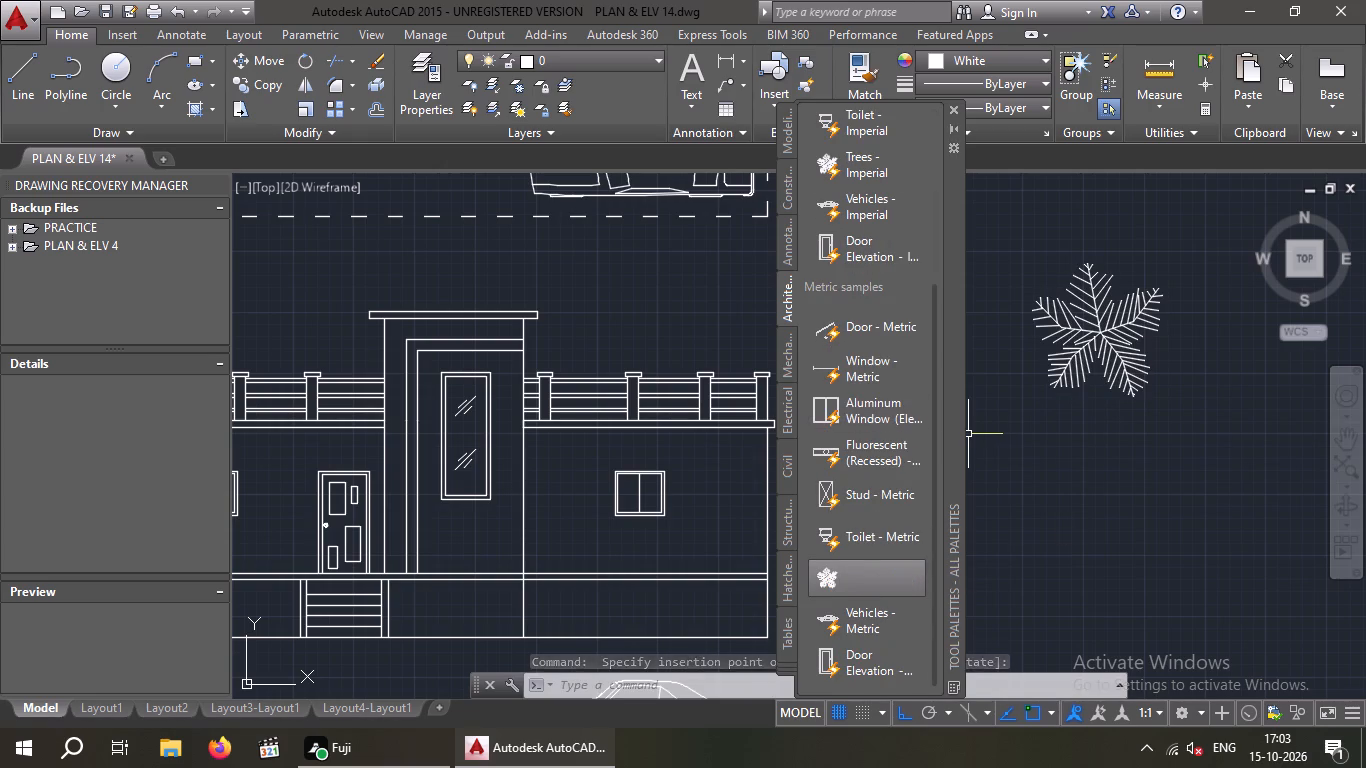
left_click(1105, 509)
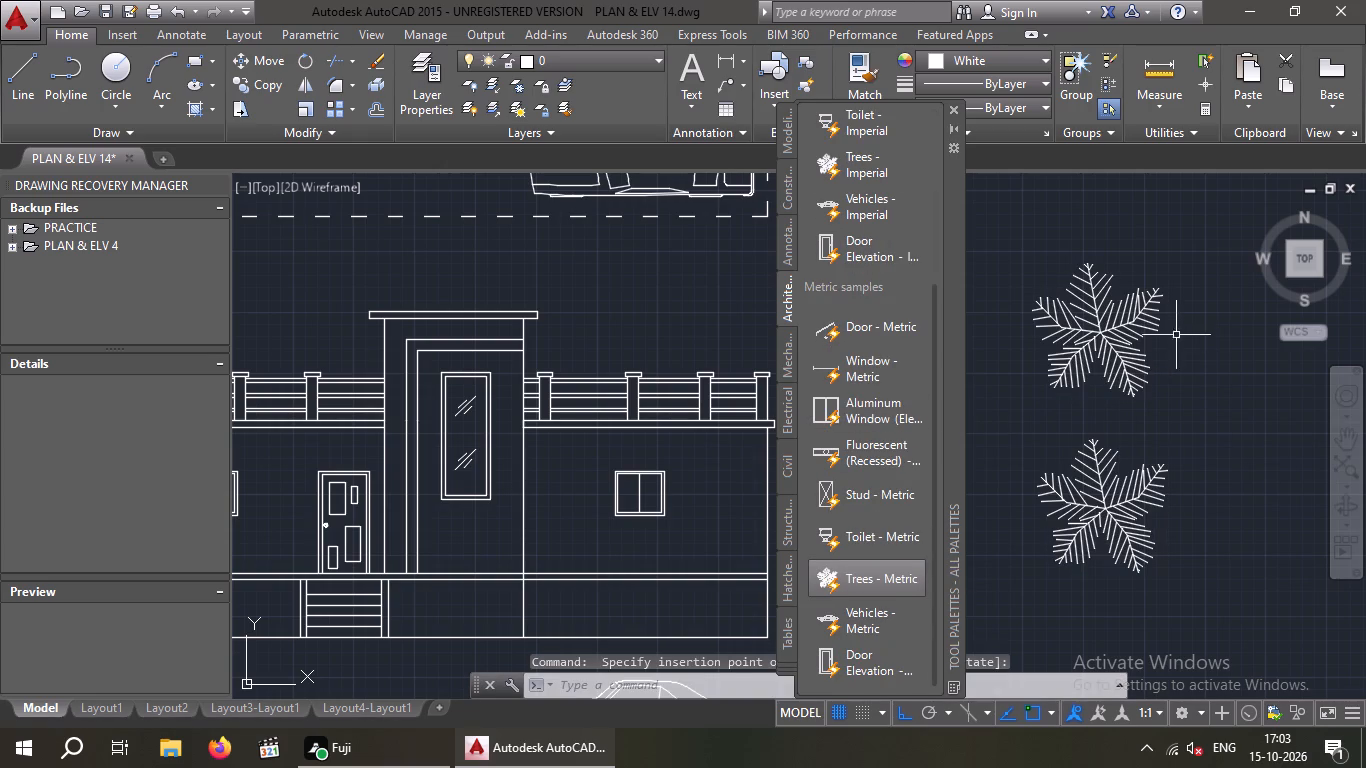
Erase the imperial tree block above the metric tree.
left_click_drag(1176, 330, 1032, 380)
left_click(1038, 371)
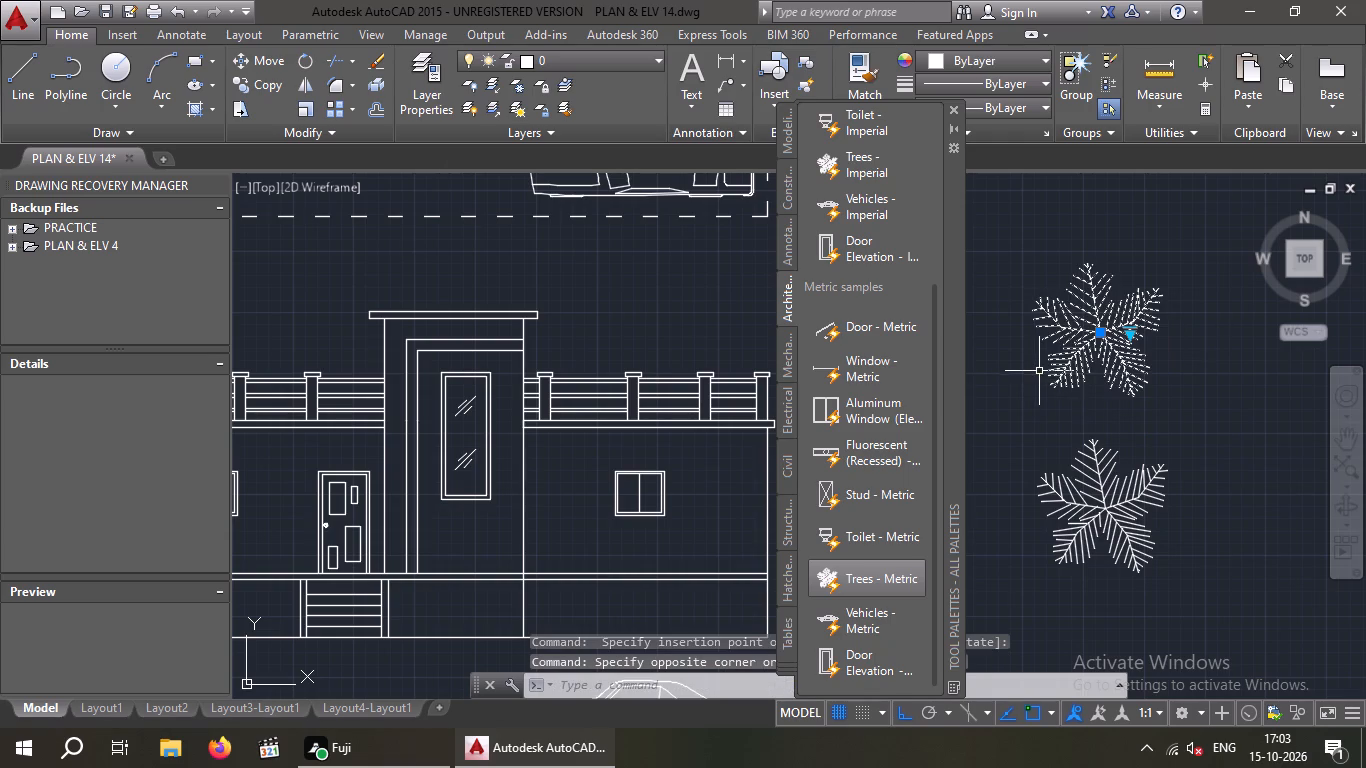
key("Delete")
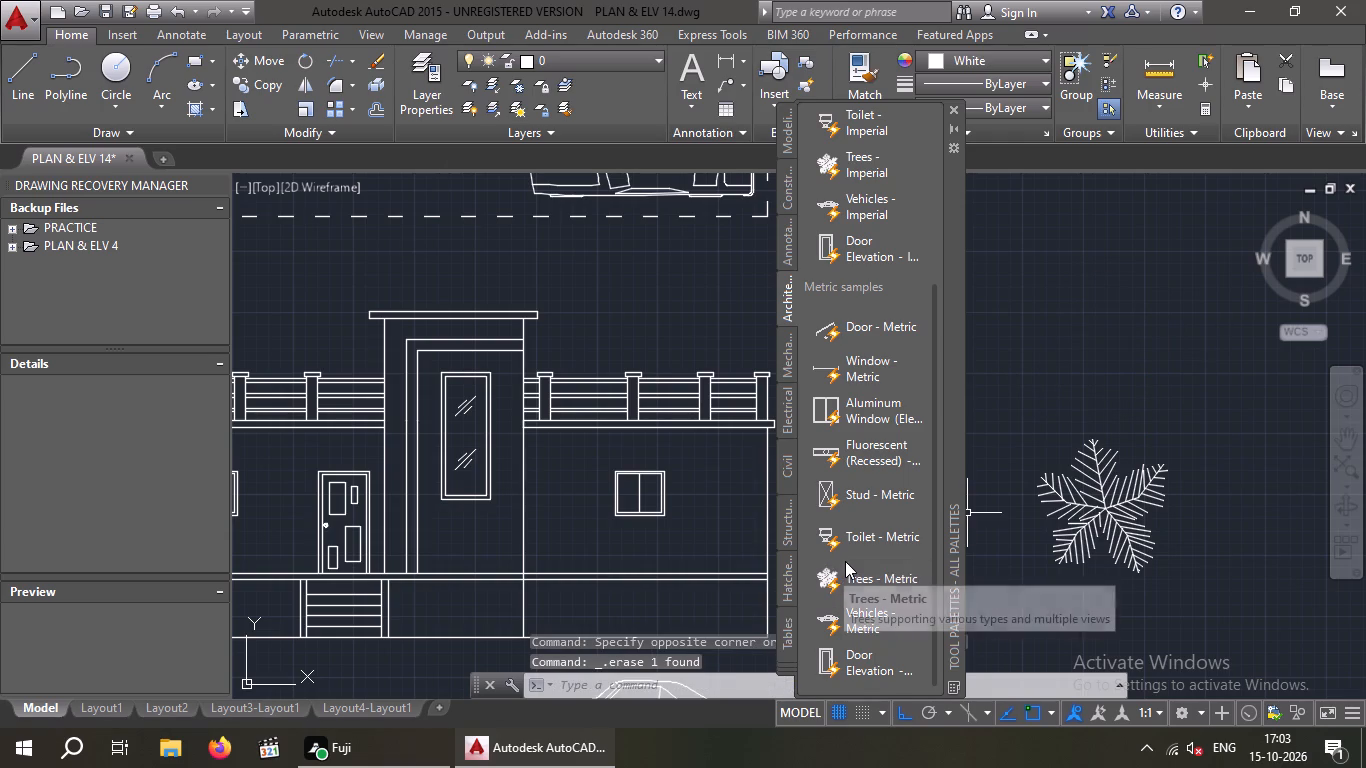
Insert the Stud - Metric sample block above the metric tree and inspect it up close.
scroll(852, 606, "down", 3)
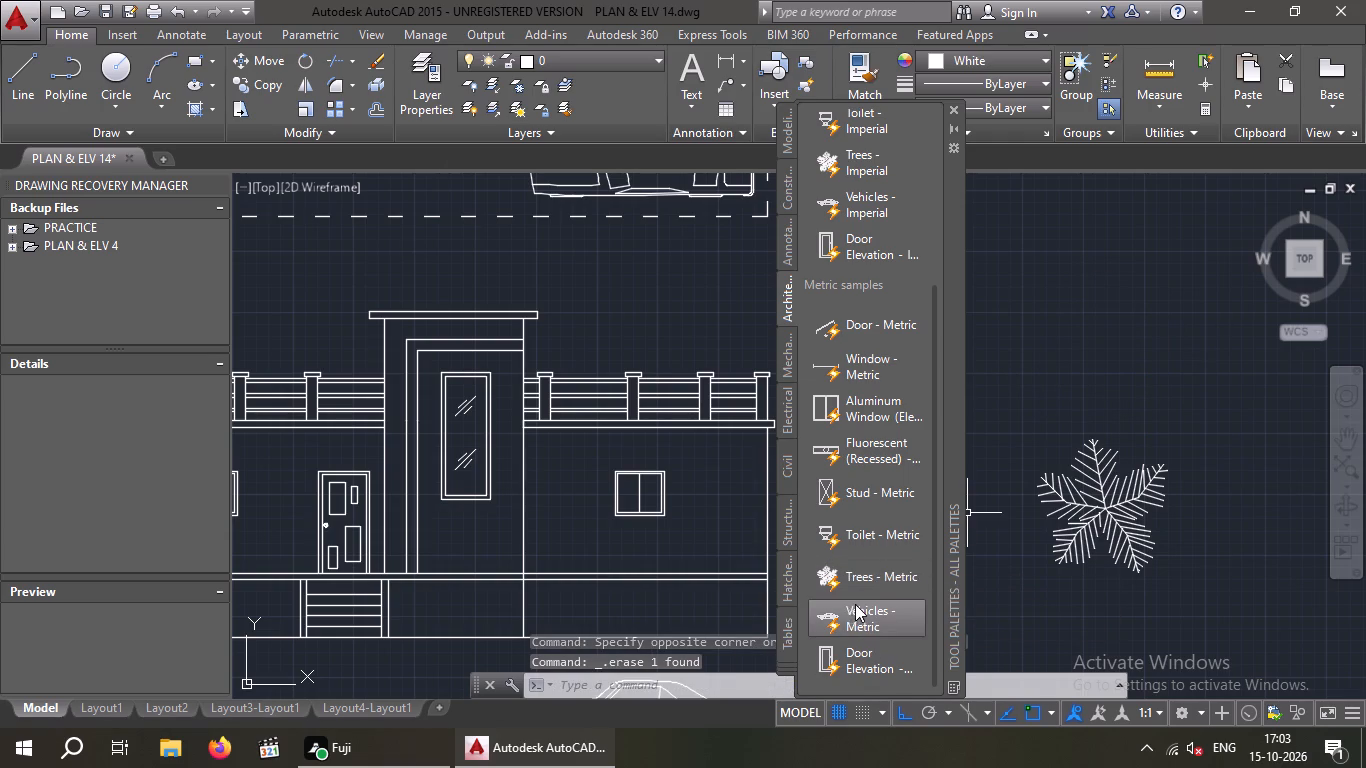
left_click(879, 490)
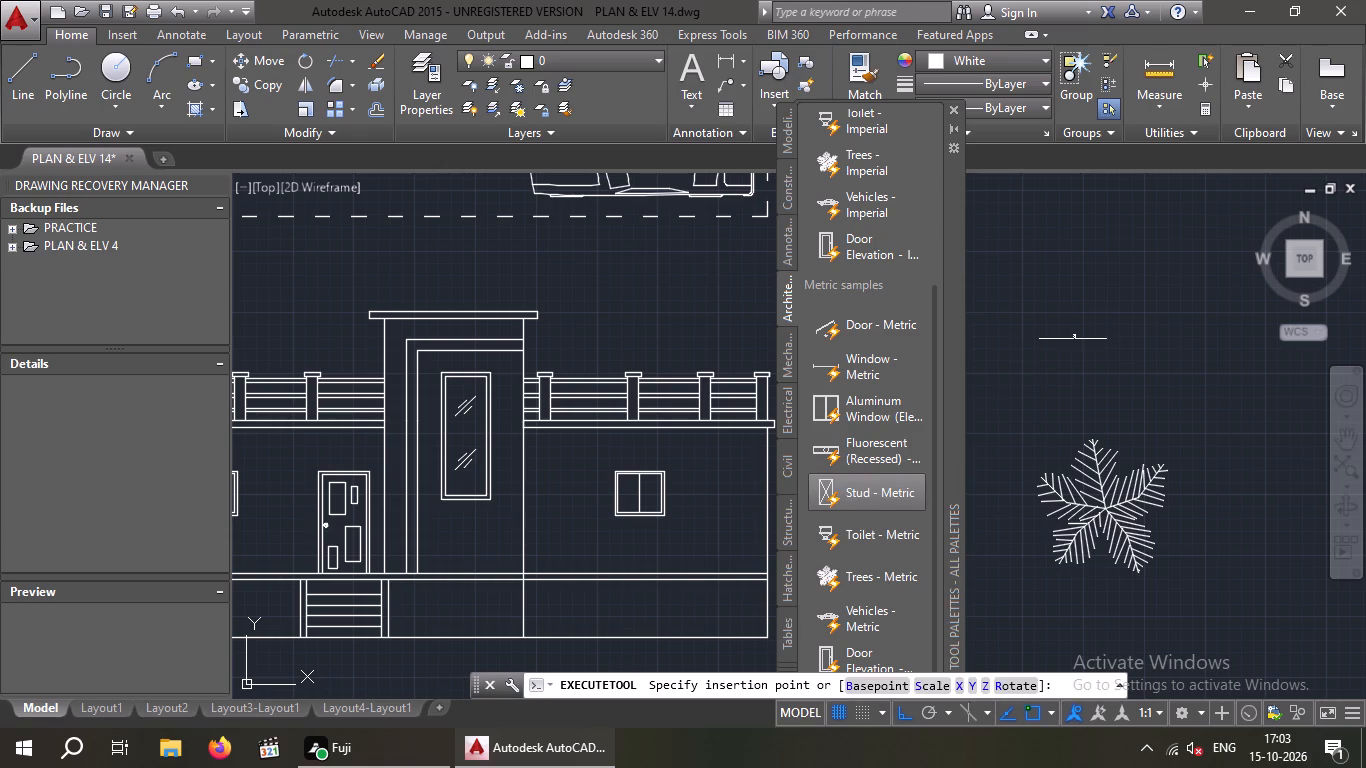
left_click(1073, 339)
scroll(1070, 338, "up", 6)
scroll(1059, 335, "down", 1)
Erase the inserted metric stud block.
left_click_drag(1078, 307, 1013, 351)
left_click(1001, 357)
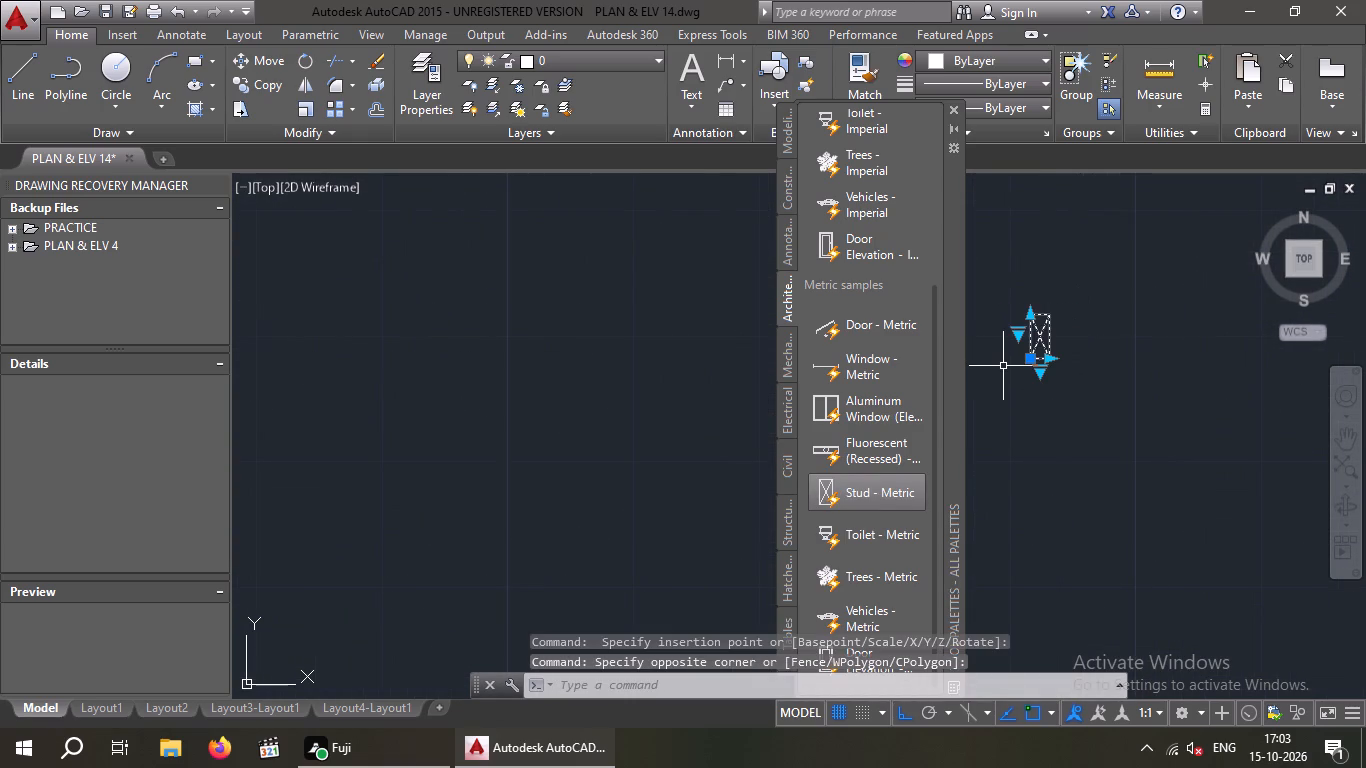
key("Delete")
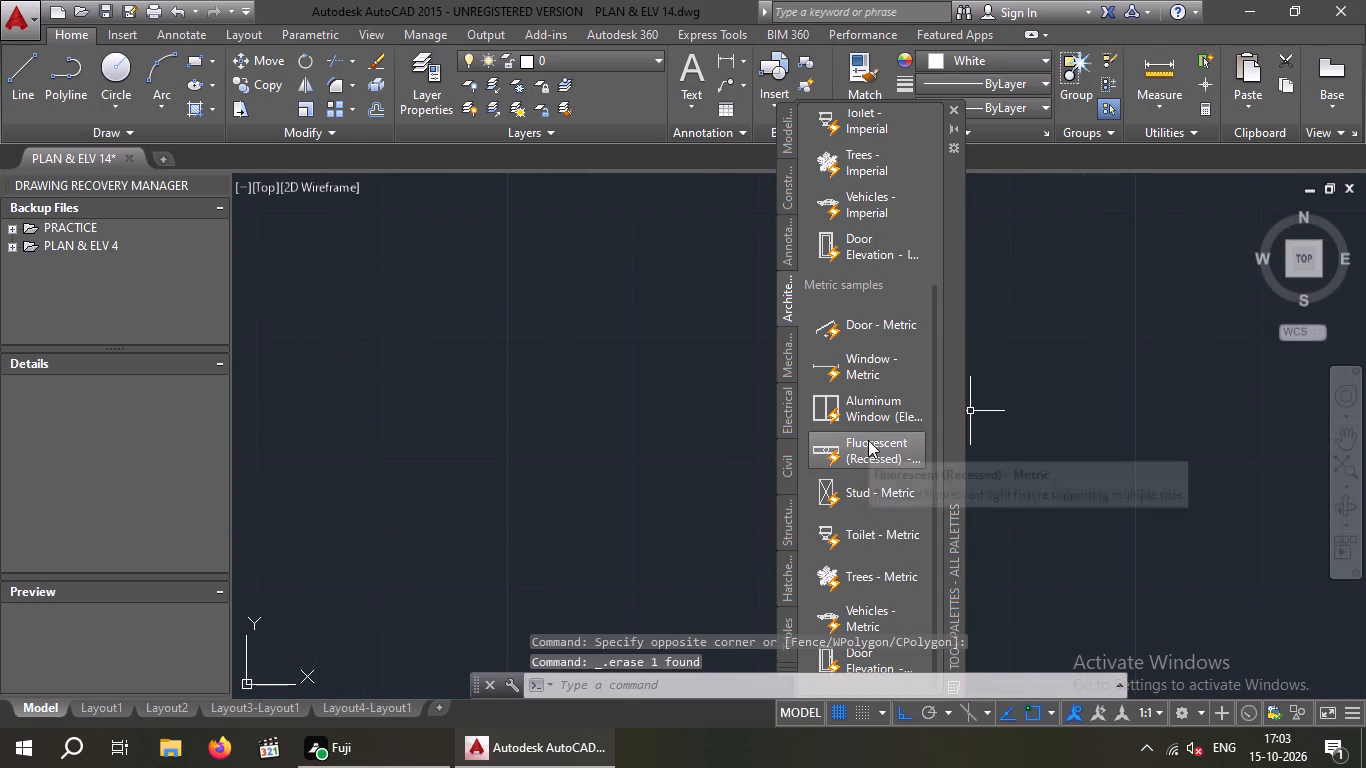
Insert the Fluorescent (Recessed) - Metric sample block above the metric tree and inspect it.
left_click(868, 439)
left_click(1062, 372)
scroll(1048, 411, "down", 4)
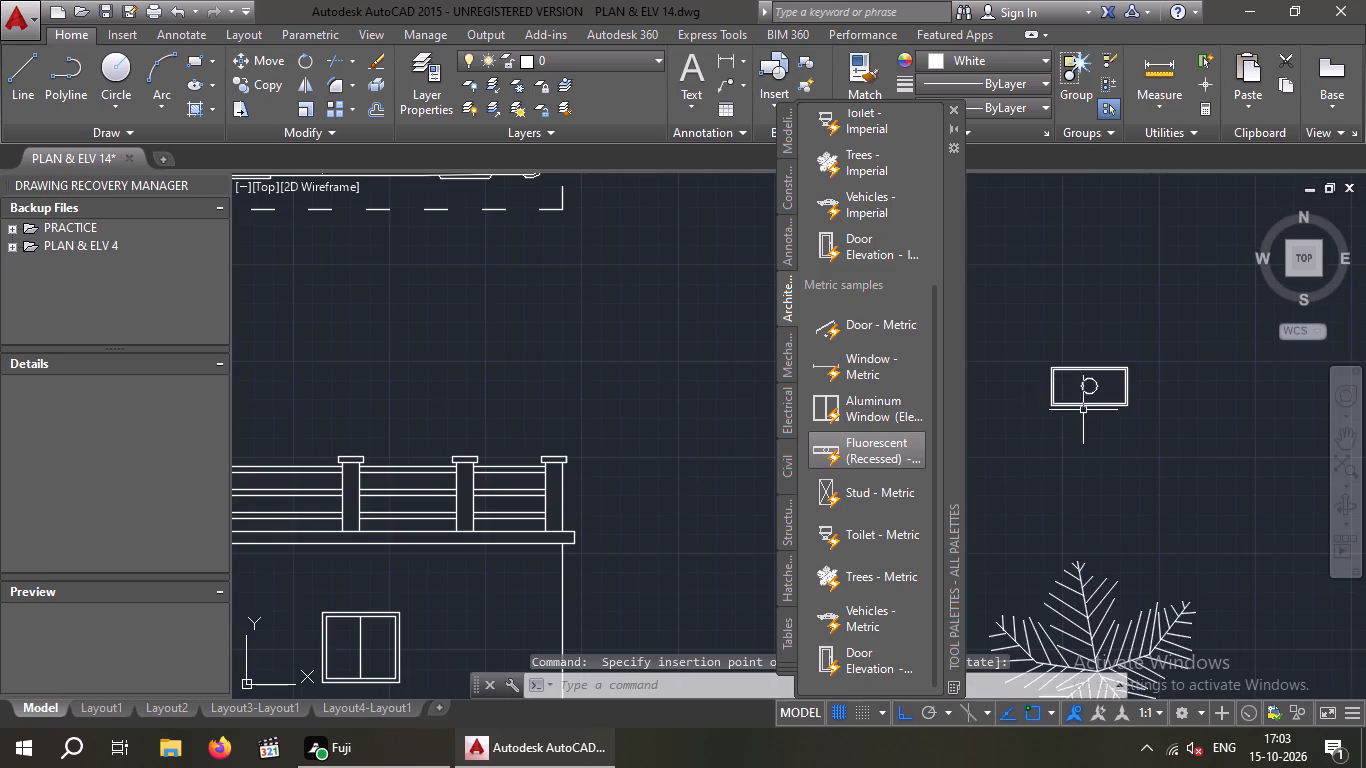
scroll(1084, 395, "up", 3)
scroll(1084, 394, "down", 3)
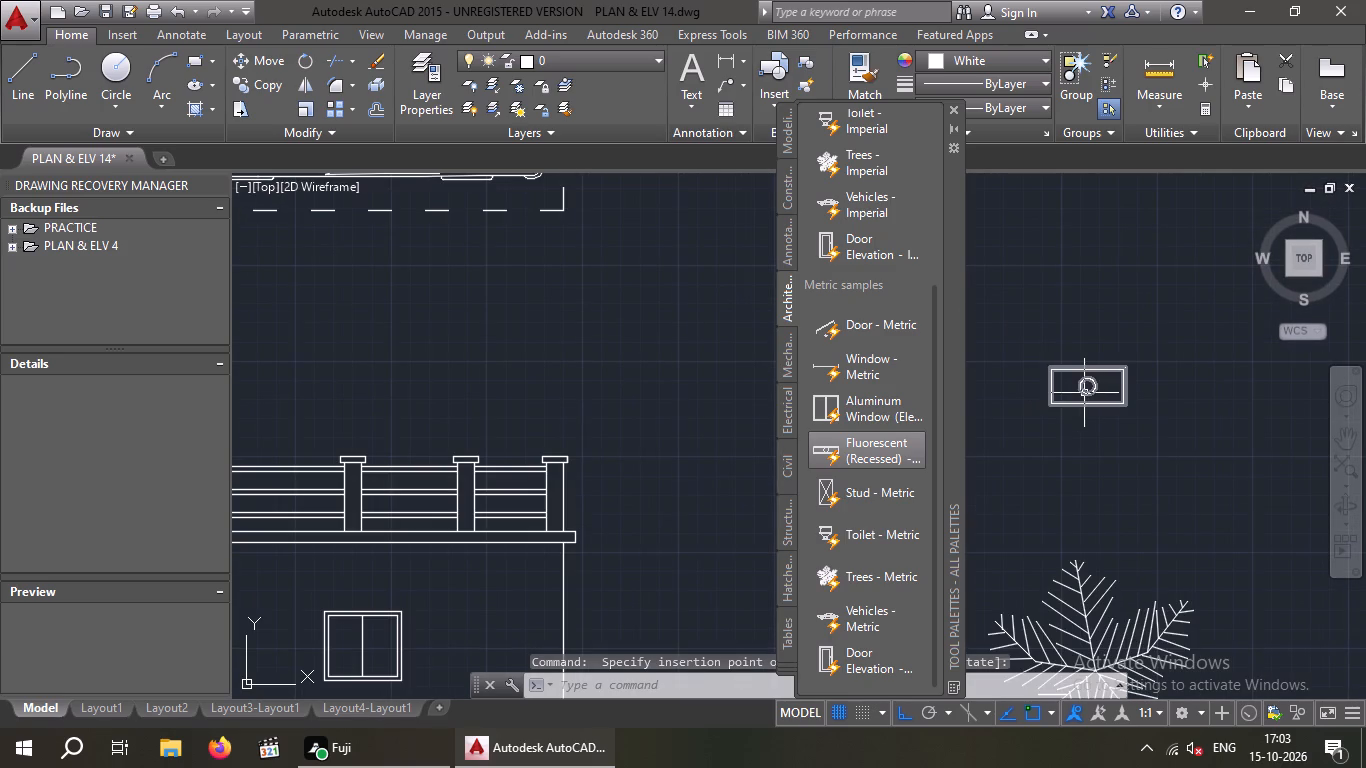
Erase the recessed fluorescent block above the metric tree and close the tool palettes.
key("Delete")
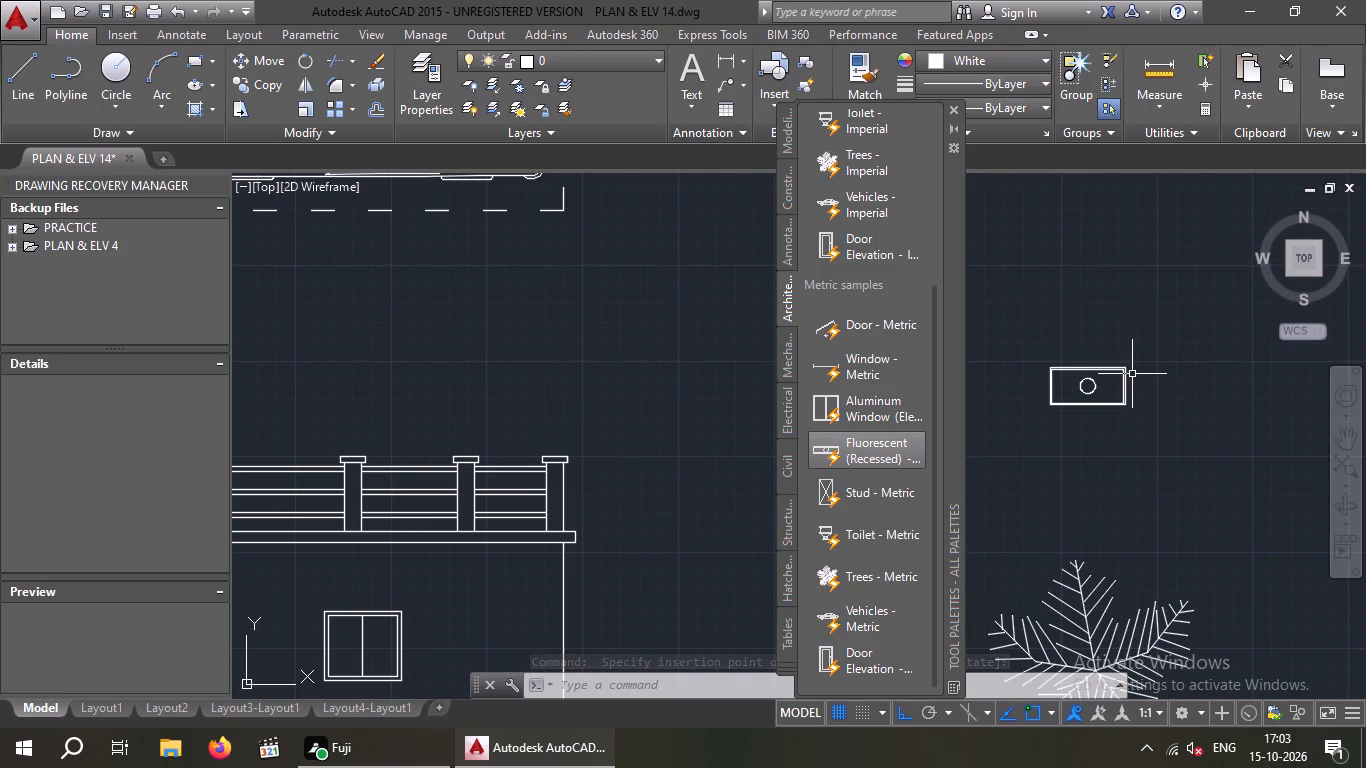
key("Escape")
left_click_drag(1138, 354, 1097, 432)
left_click(1063, 438)
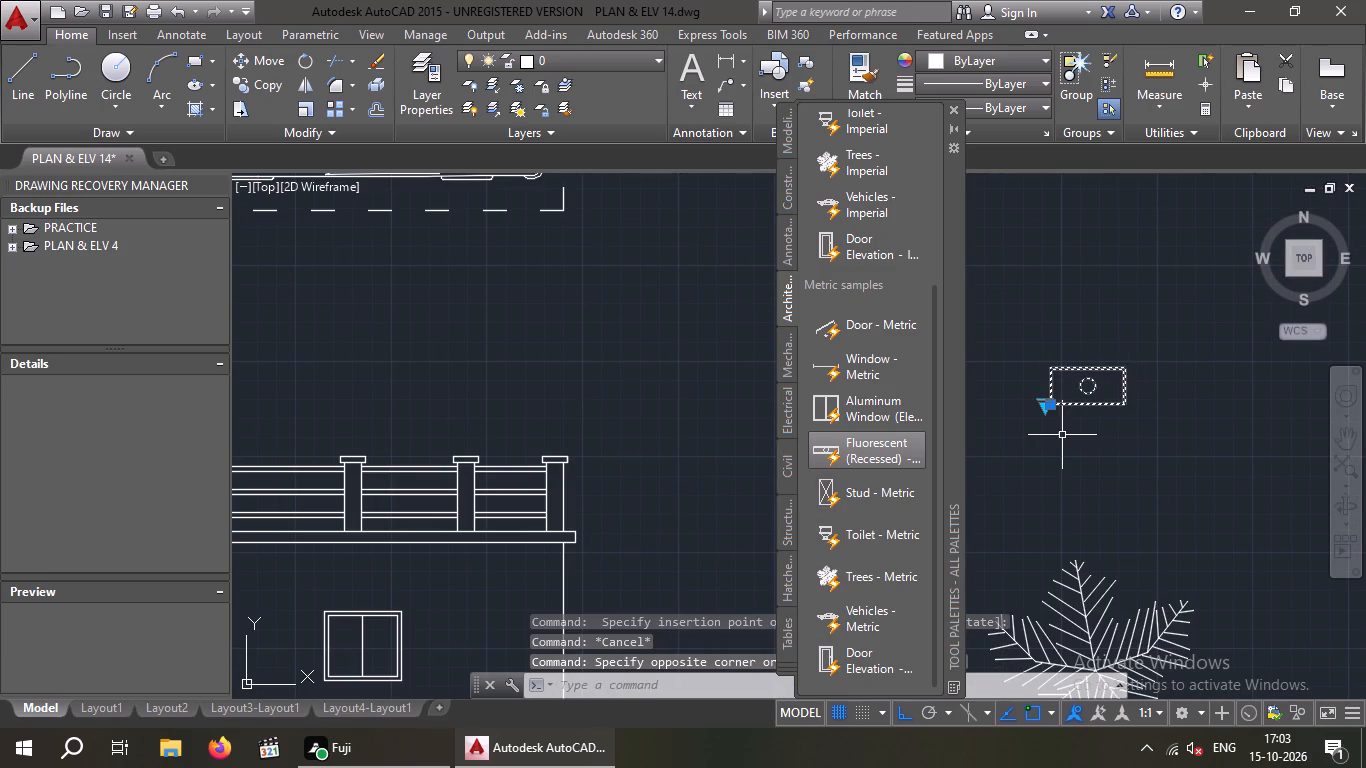
key("Delete")
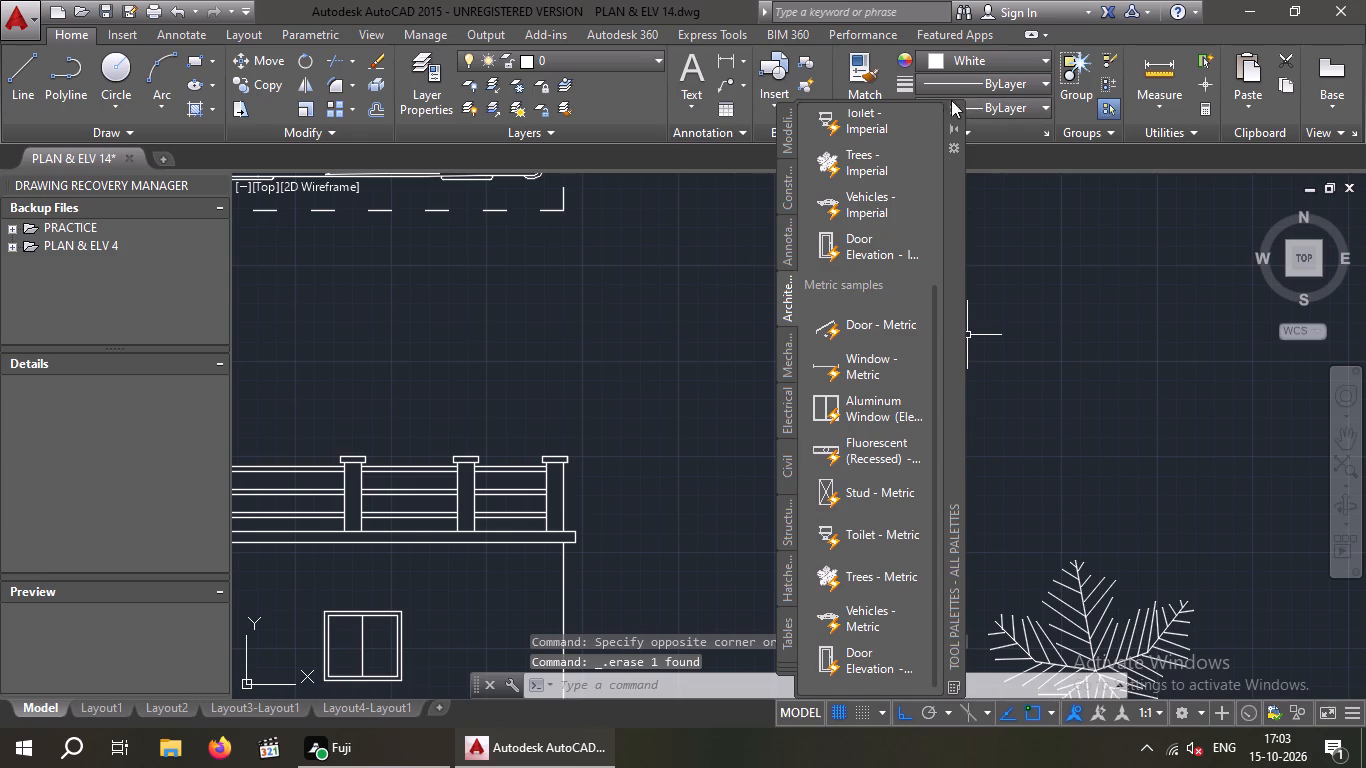
left_click(957, 109)
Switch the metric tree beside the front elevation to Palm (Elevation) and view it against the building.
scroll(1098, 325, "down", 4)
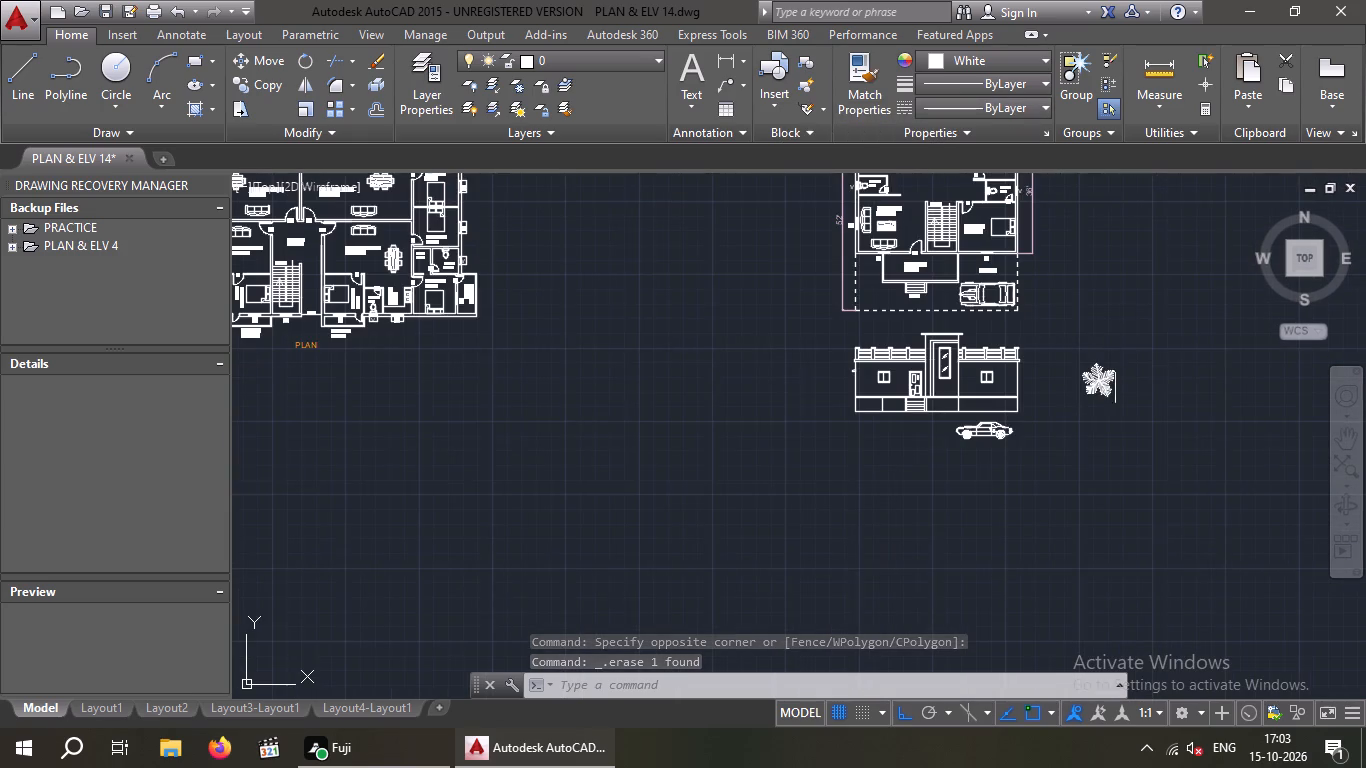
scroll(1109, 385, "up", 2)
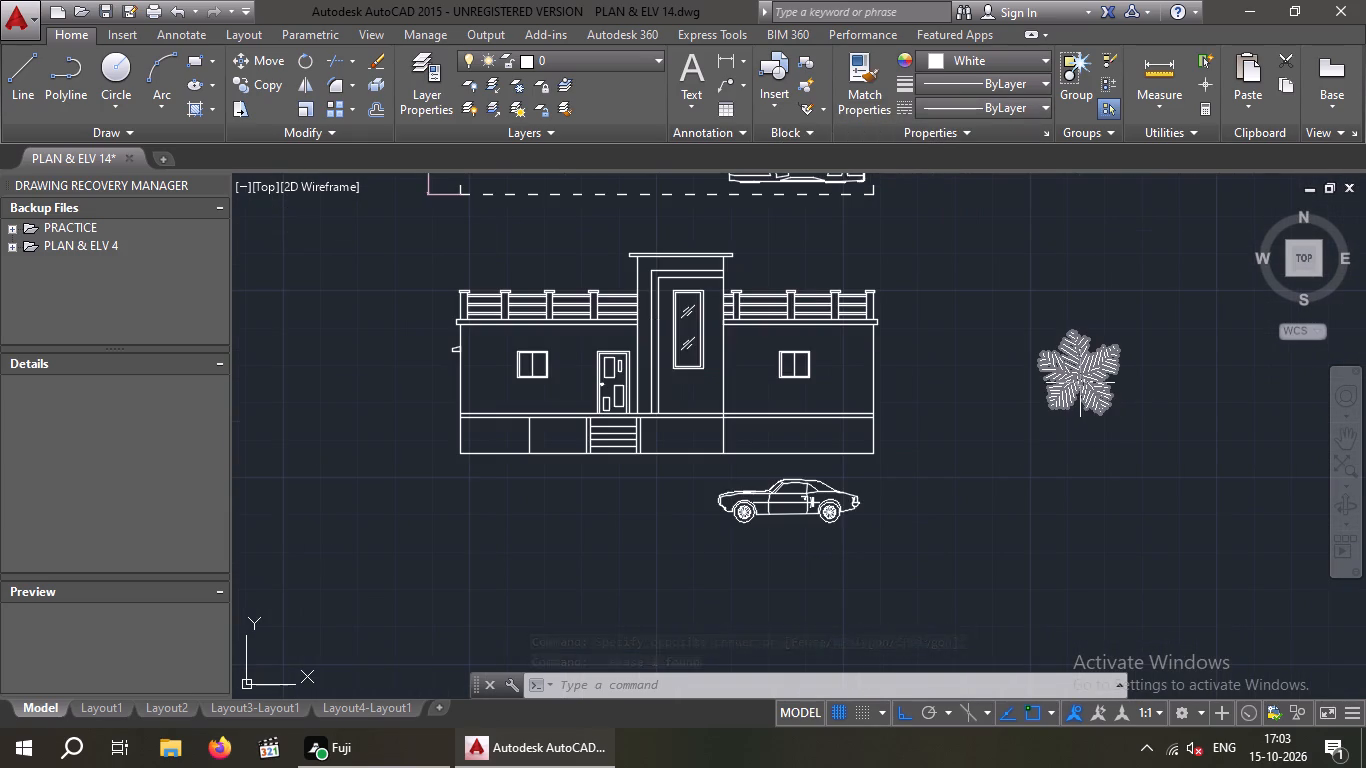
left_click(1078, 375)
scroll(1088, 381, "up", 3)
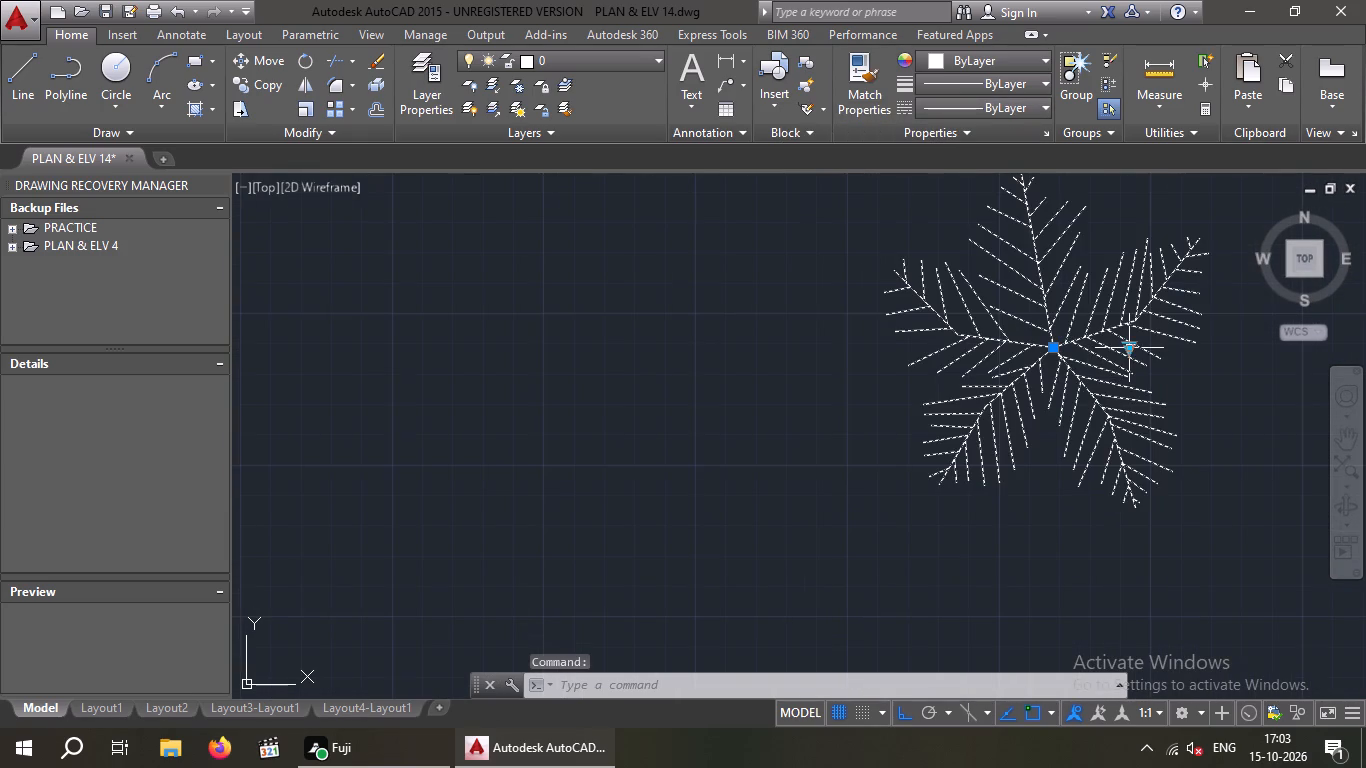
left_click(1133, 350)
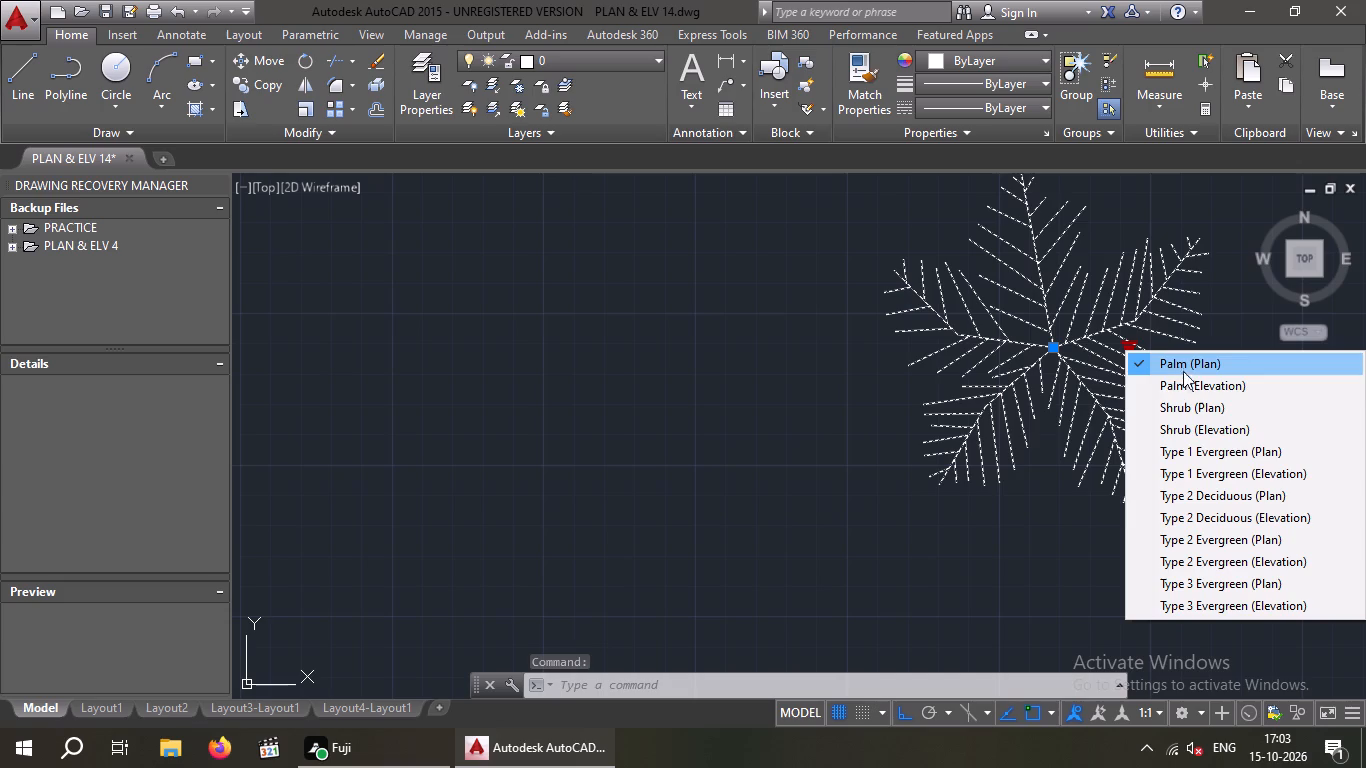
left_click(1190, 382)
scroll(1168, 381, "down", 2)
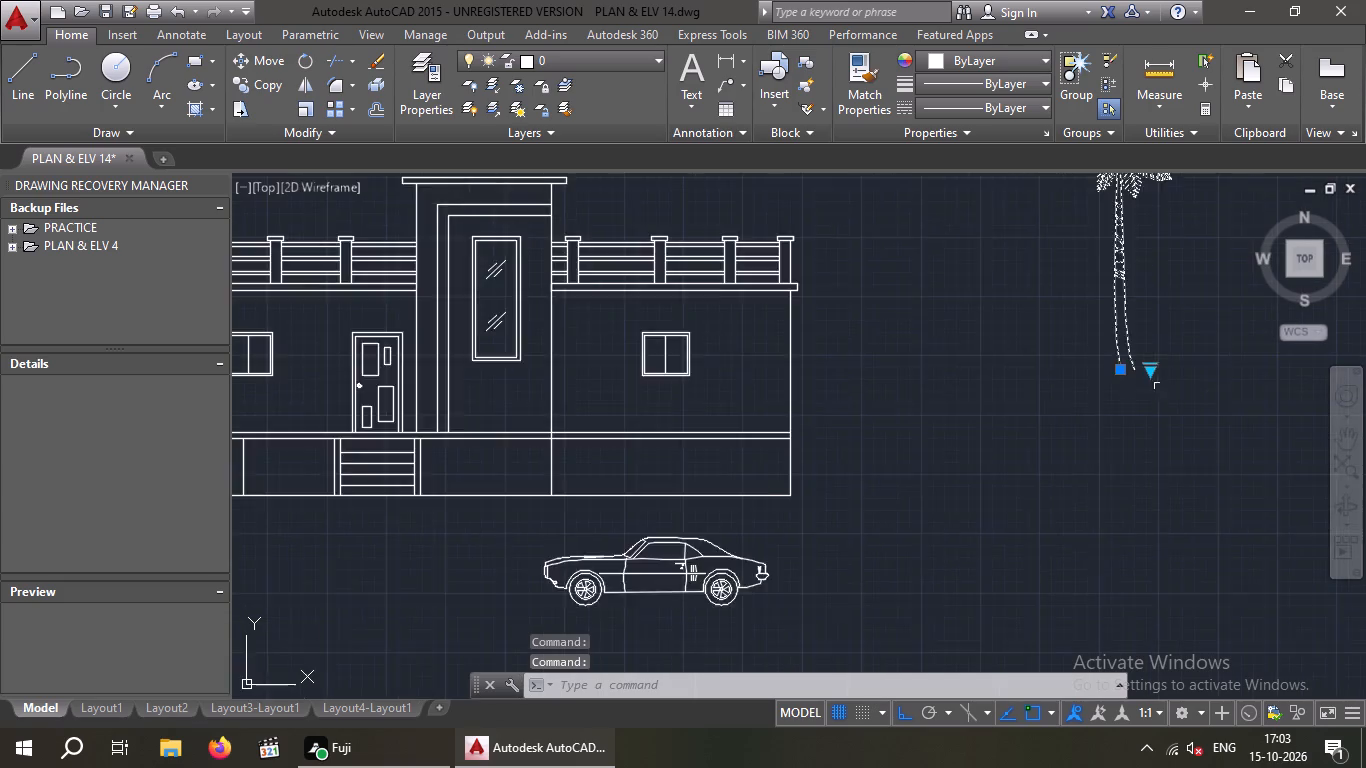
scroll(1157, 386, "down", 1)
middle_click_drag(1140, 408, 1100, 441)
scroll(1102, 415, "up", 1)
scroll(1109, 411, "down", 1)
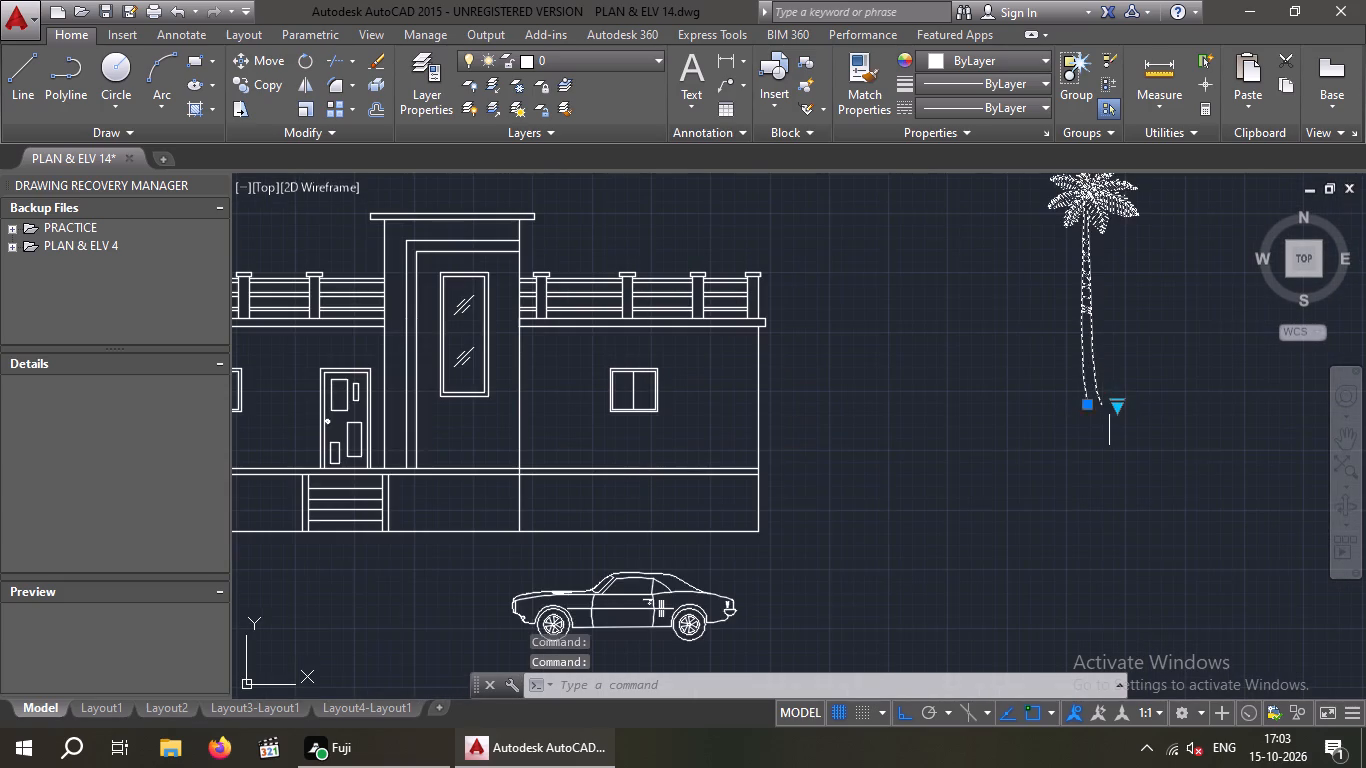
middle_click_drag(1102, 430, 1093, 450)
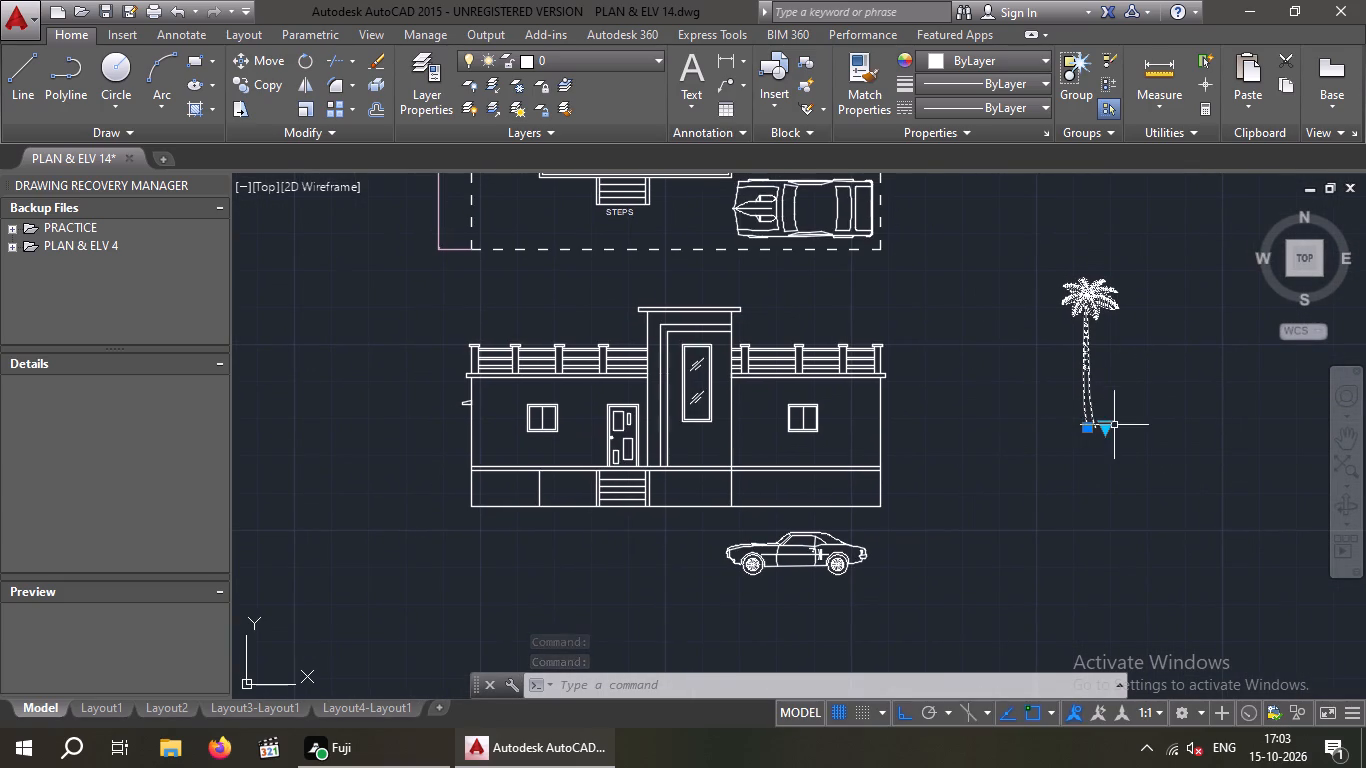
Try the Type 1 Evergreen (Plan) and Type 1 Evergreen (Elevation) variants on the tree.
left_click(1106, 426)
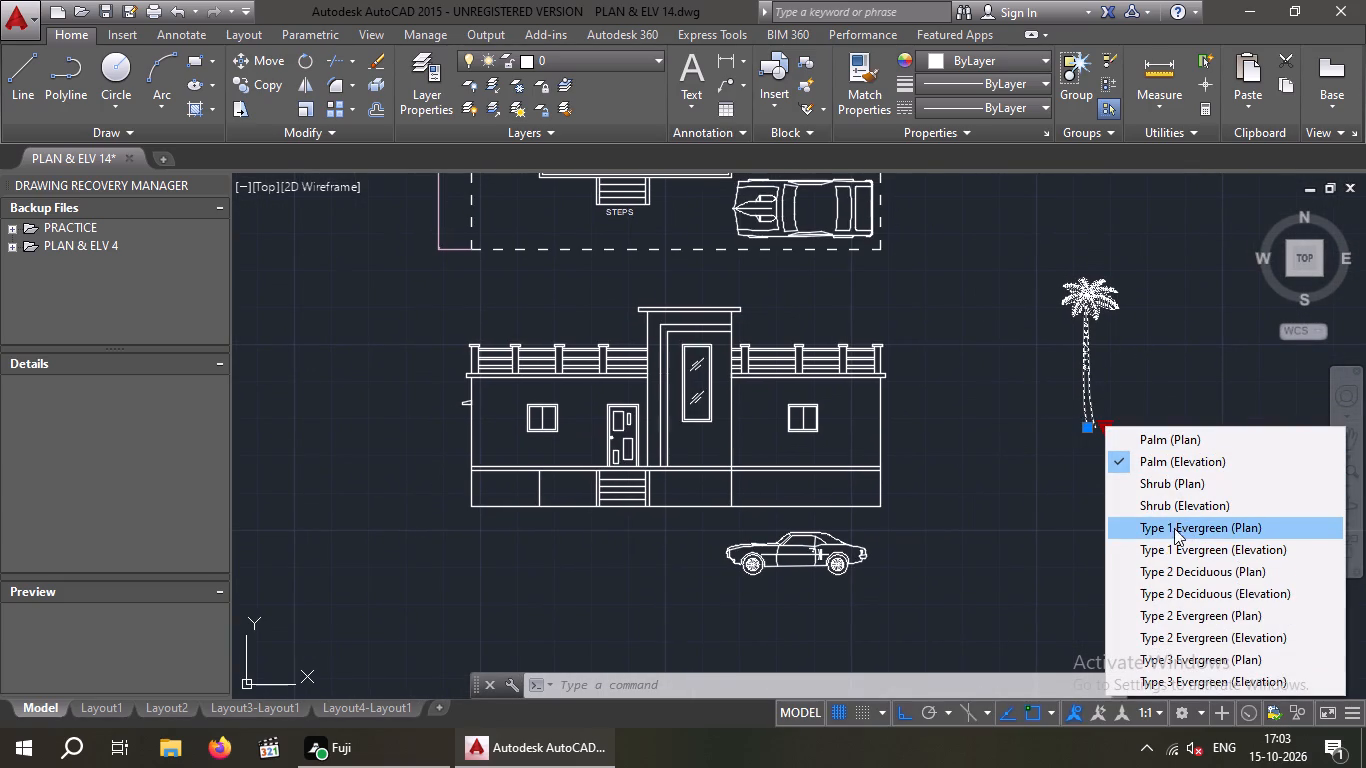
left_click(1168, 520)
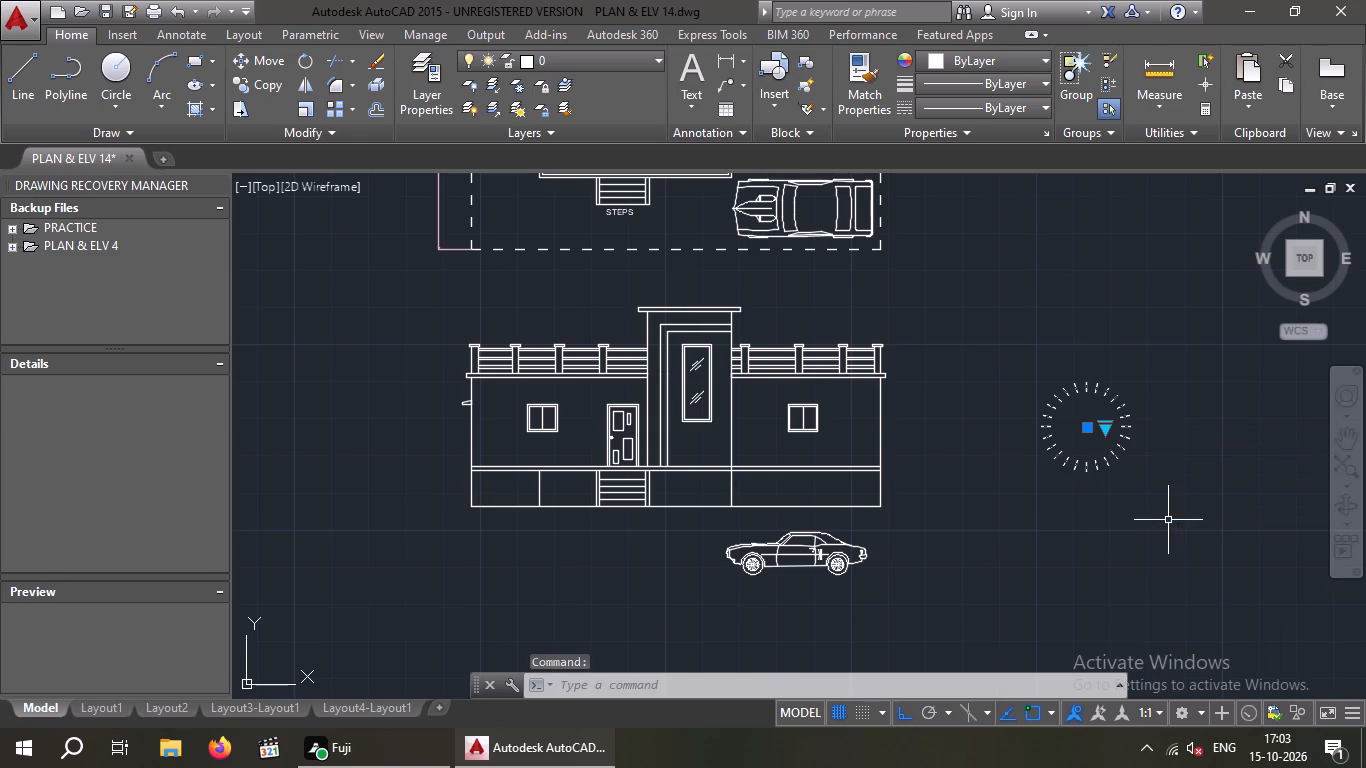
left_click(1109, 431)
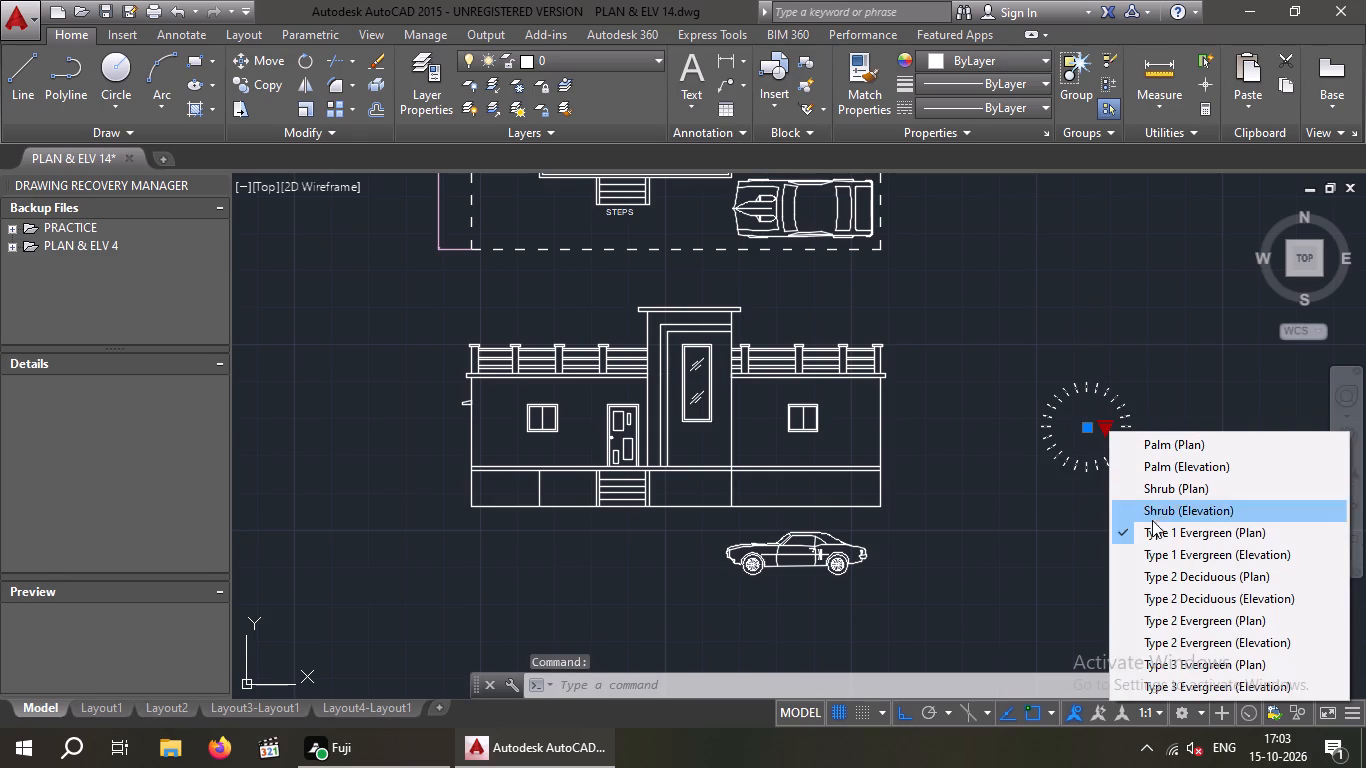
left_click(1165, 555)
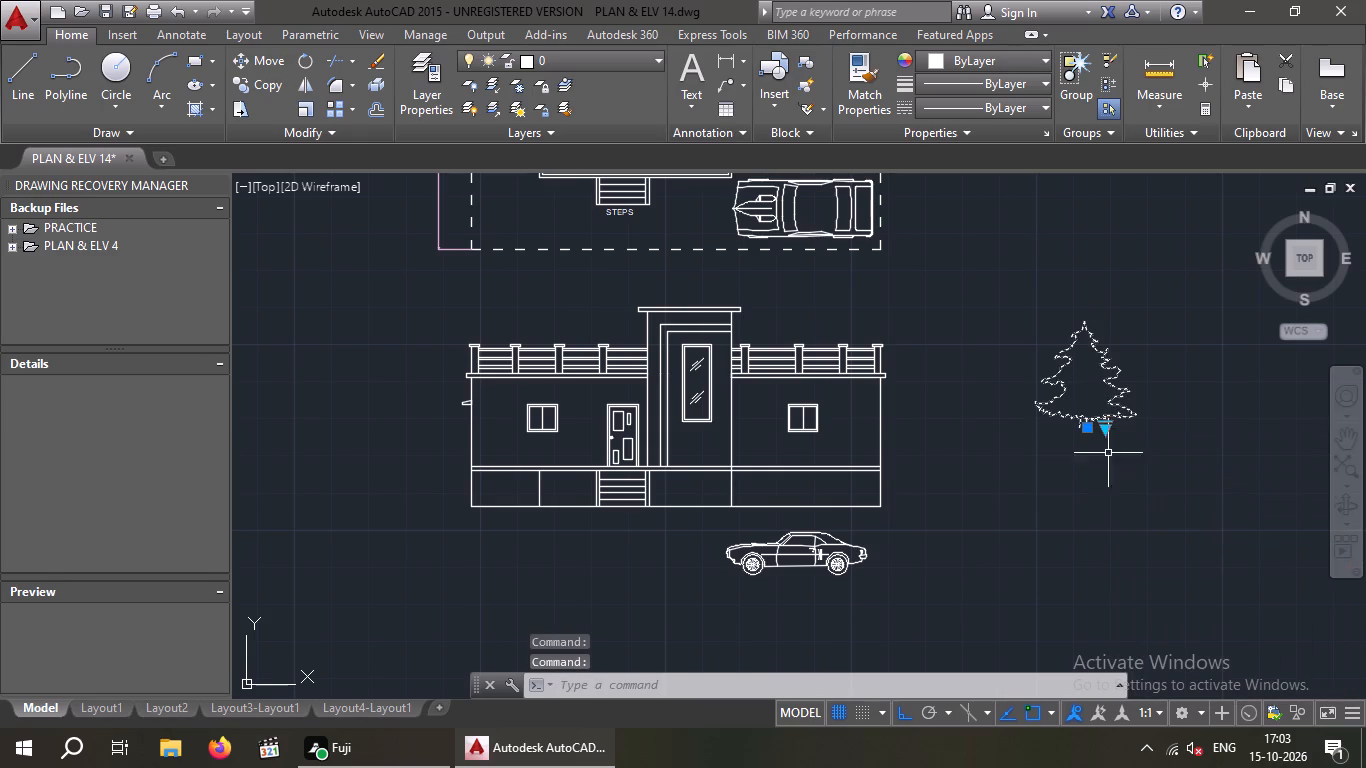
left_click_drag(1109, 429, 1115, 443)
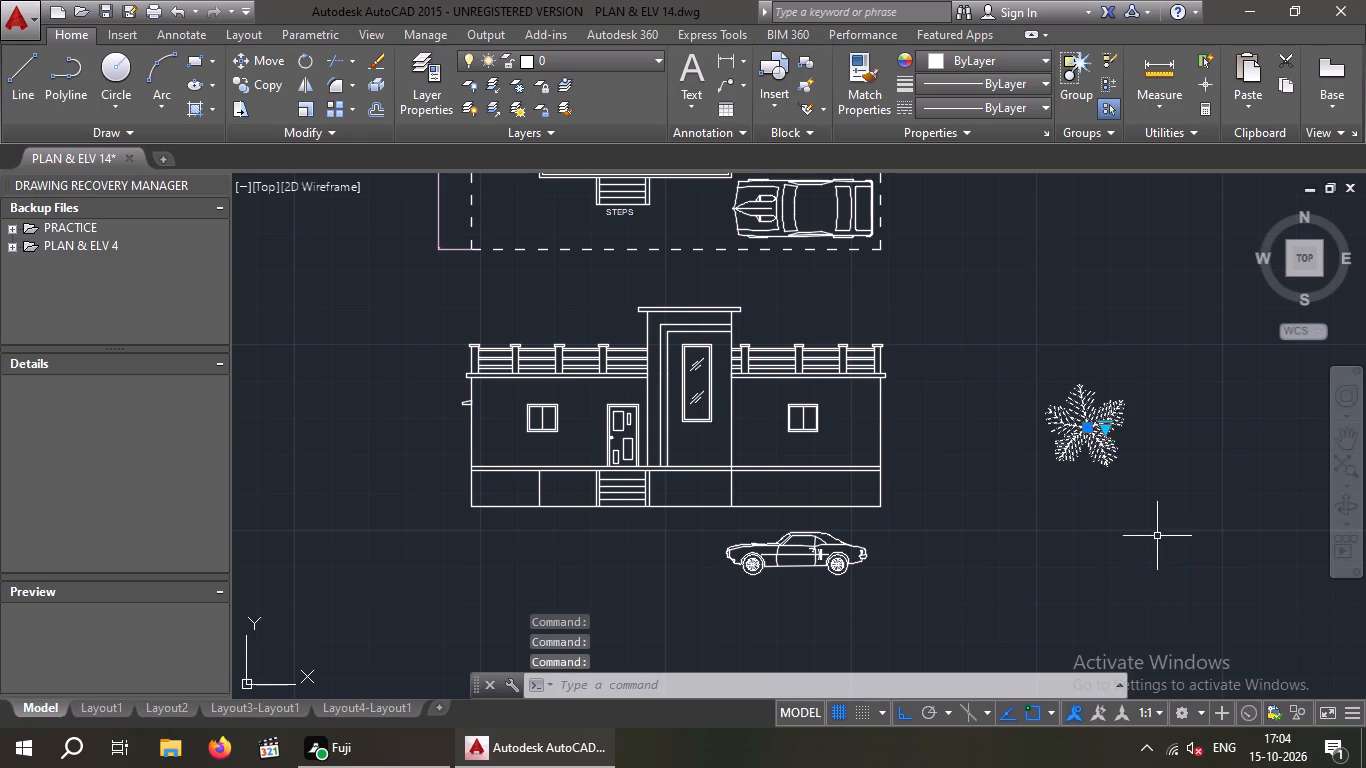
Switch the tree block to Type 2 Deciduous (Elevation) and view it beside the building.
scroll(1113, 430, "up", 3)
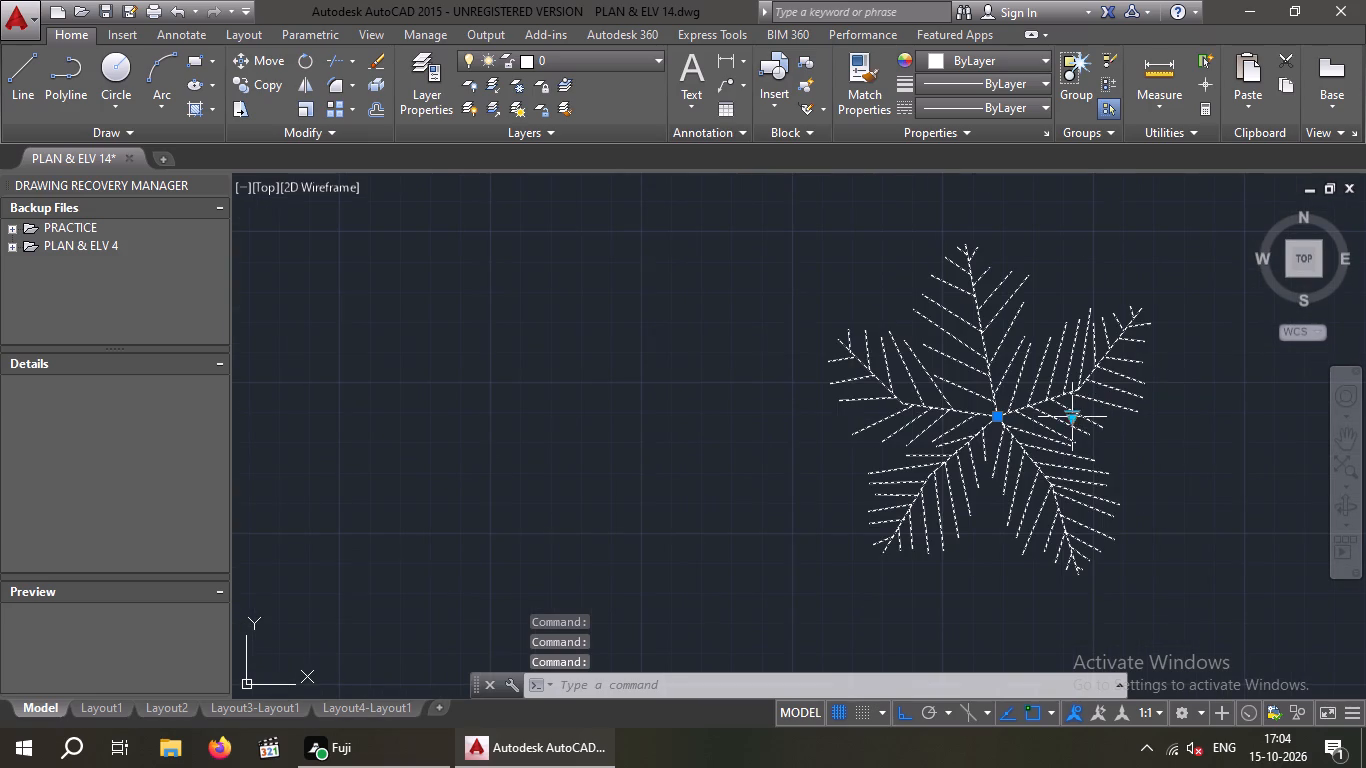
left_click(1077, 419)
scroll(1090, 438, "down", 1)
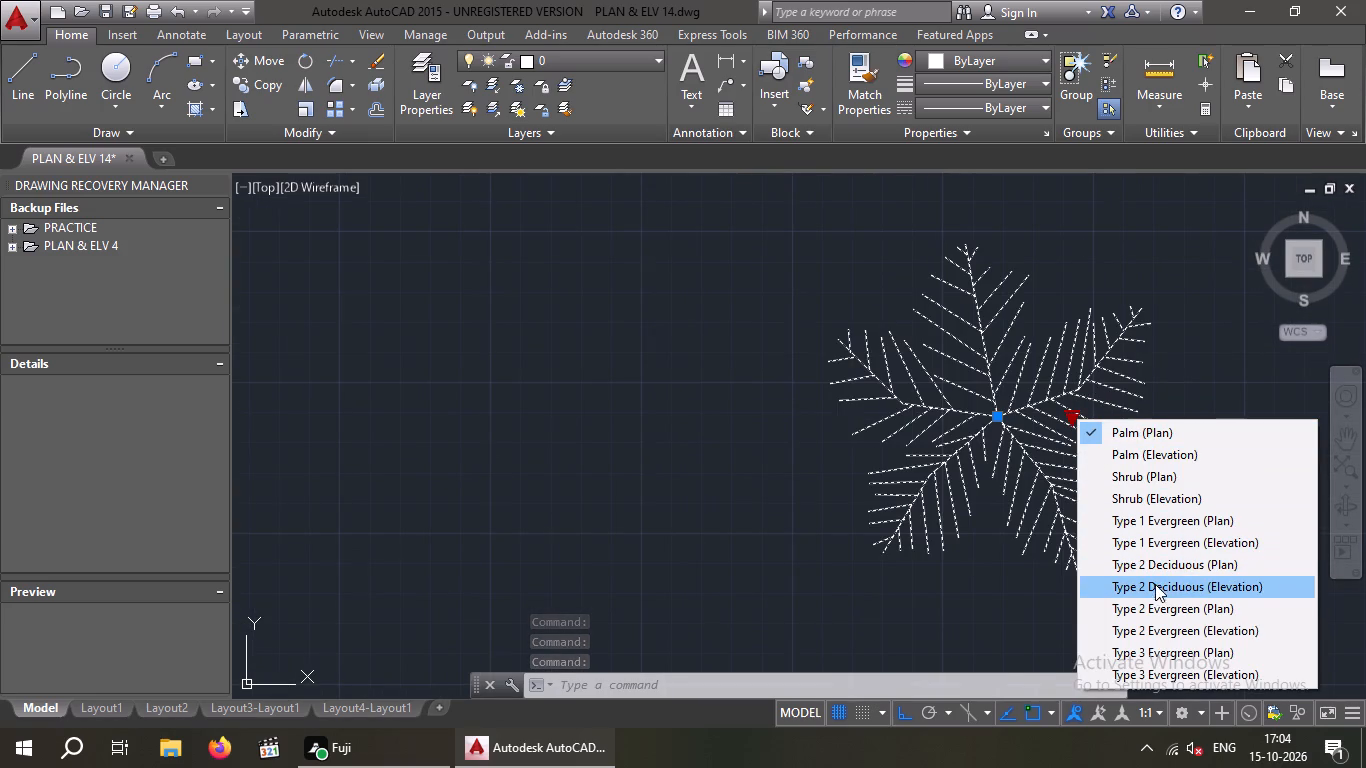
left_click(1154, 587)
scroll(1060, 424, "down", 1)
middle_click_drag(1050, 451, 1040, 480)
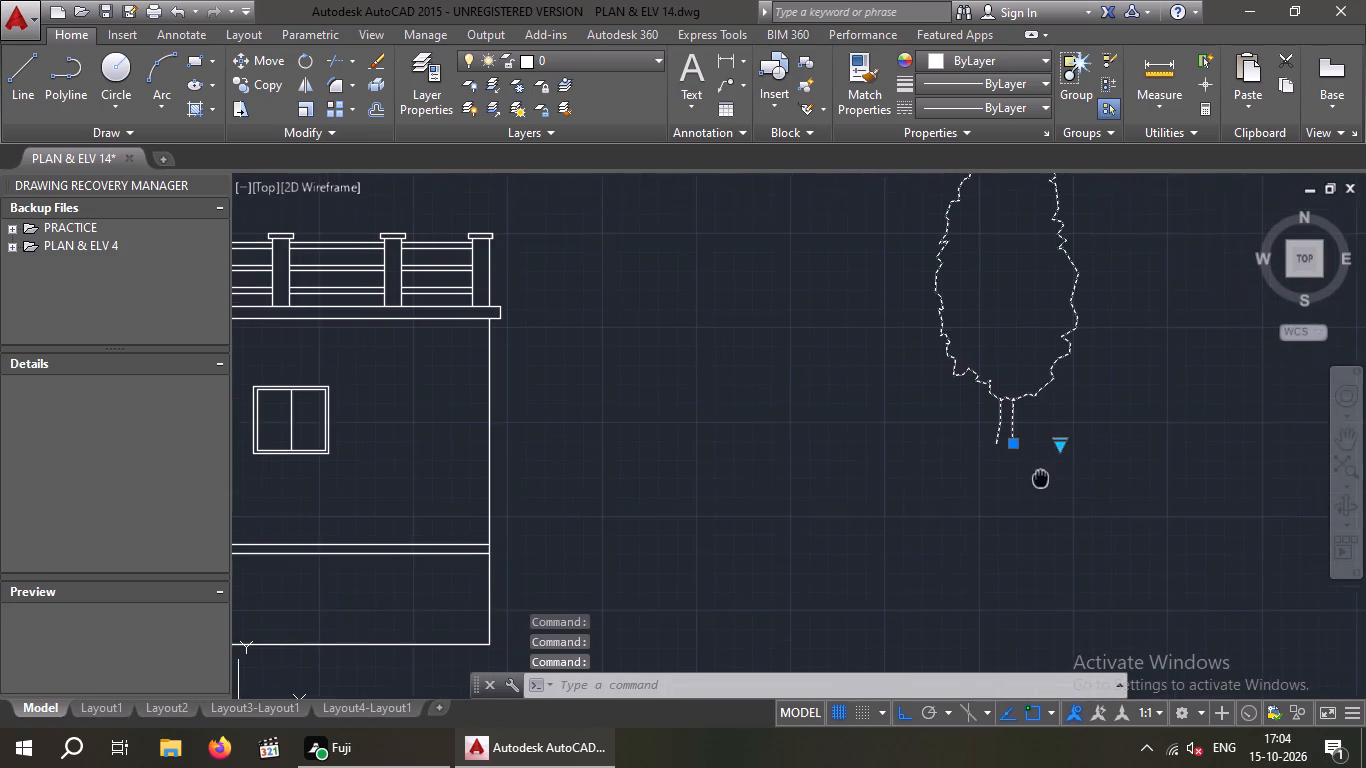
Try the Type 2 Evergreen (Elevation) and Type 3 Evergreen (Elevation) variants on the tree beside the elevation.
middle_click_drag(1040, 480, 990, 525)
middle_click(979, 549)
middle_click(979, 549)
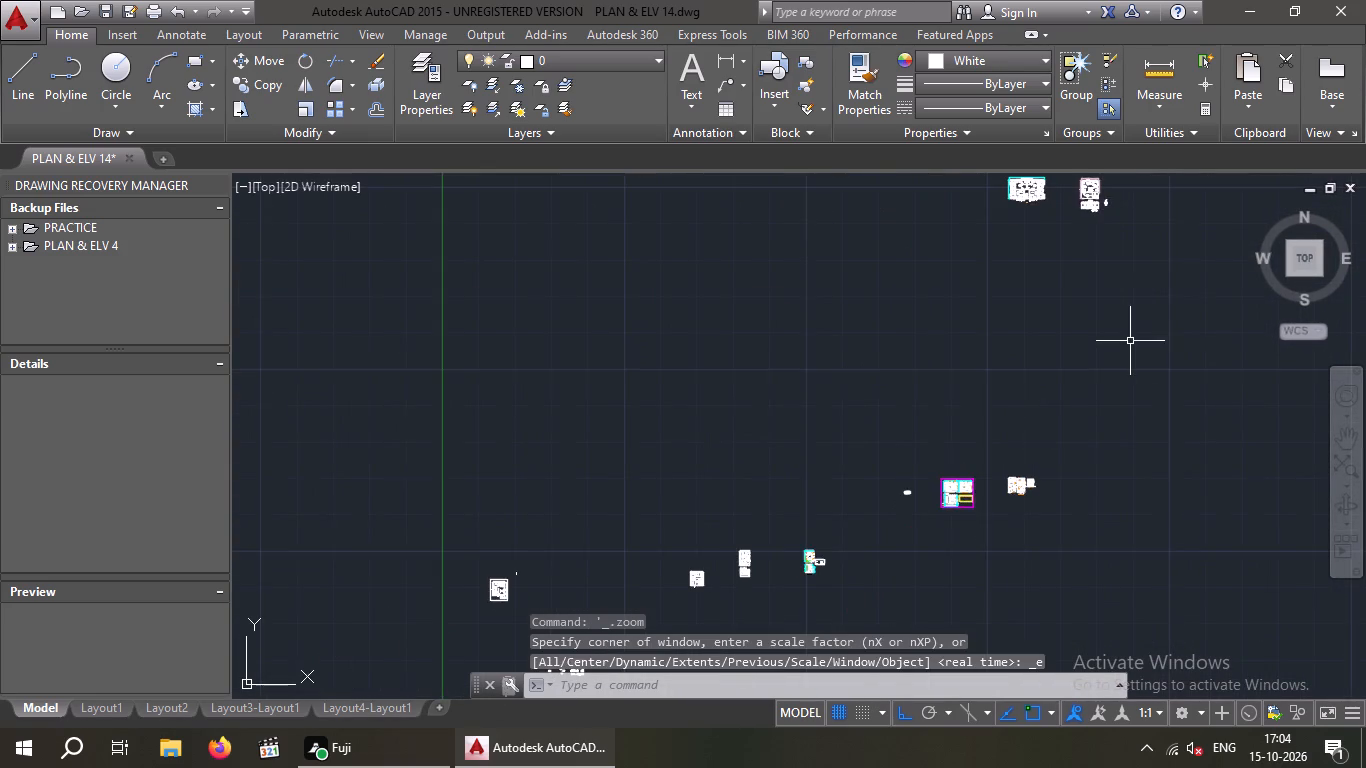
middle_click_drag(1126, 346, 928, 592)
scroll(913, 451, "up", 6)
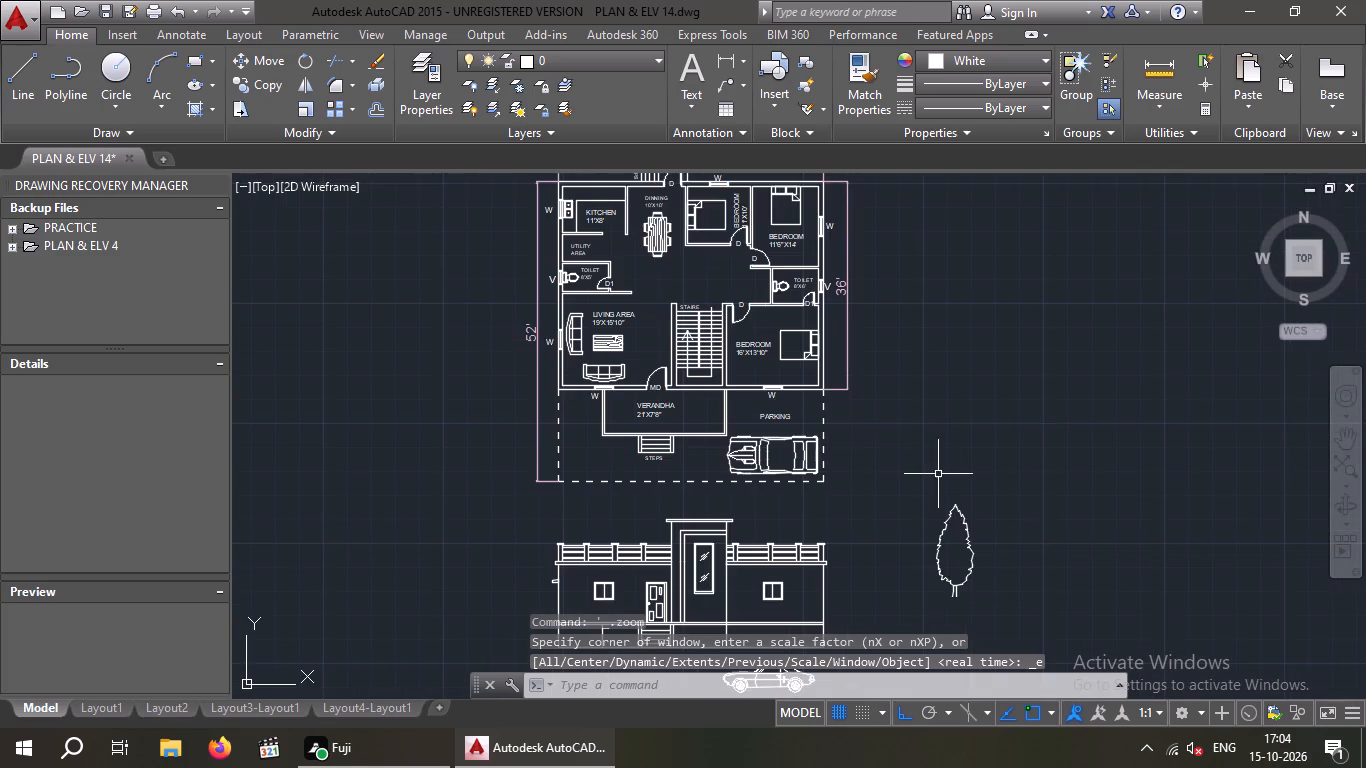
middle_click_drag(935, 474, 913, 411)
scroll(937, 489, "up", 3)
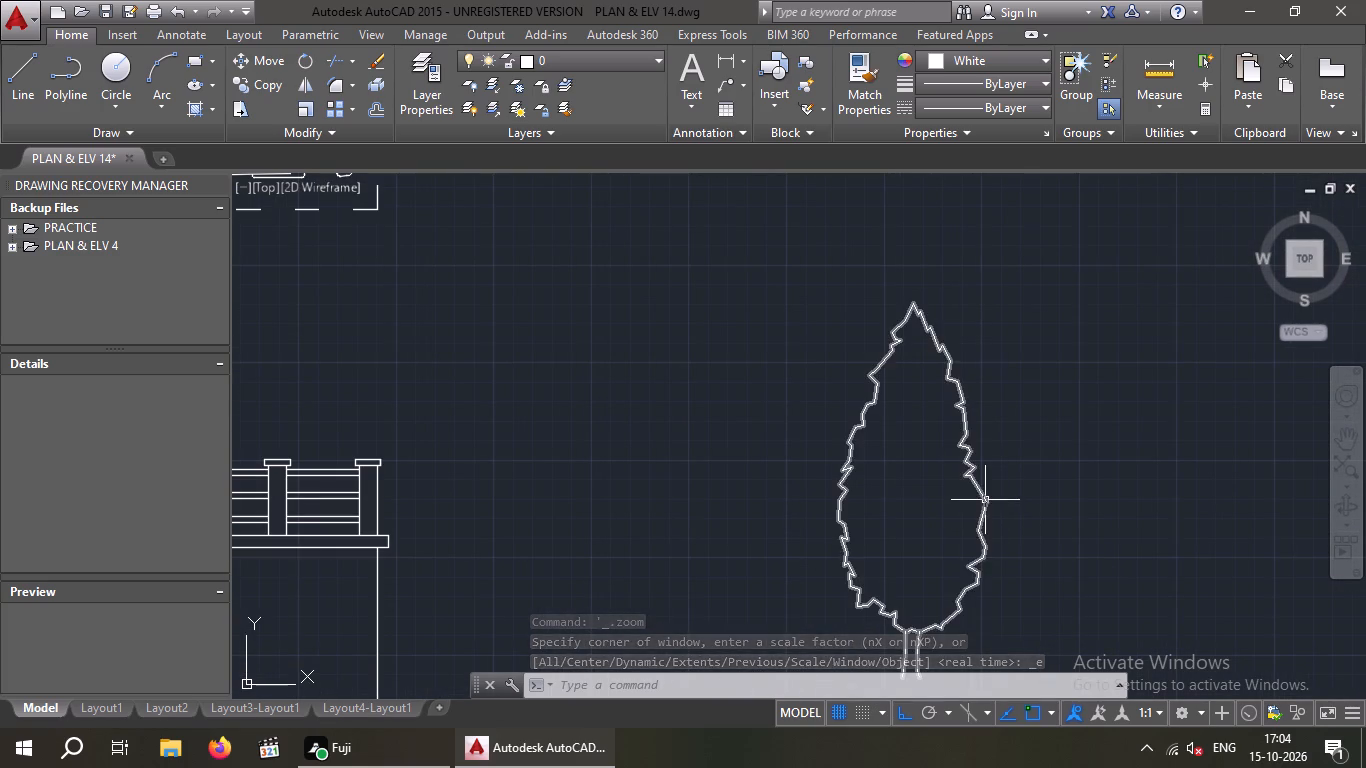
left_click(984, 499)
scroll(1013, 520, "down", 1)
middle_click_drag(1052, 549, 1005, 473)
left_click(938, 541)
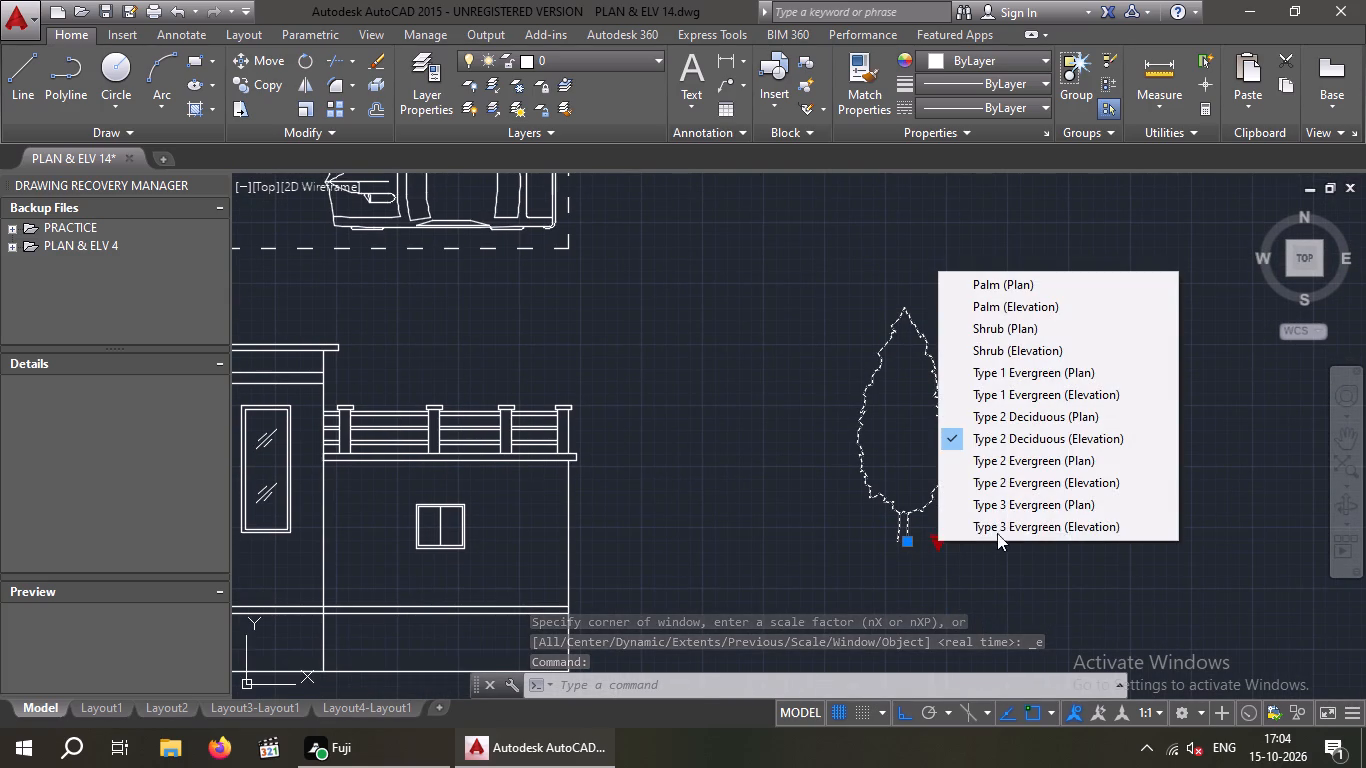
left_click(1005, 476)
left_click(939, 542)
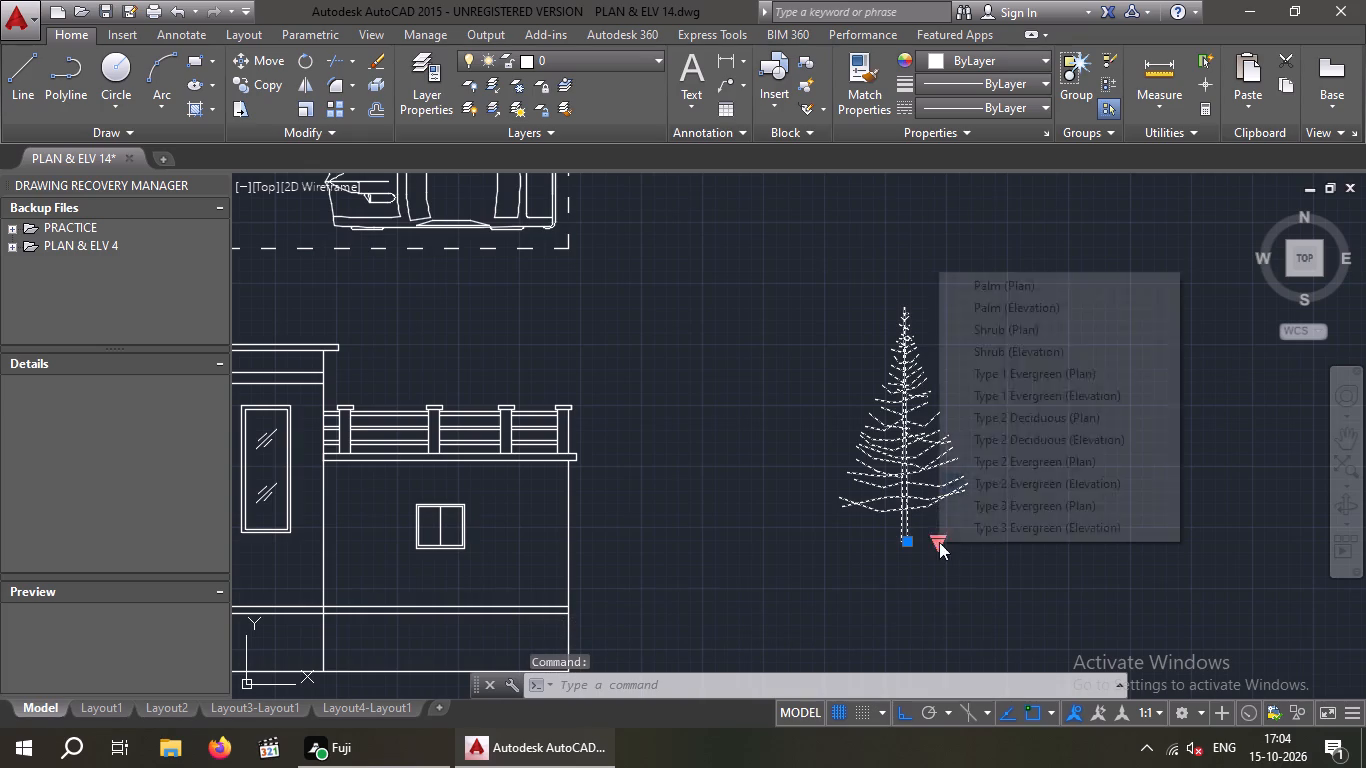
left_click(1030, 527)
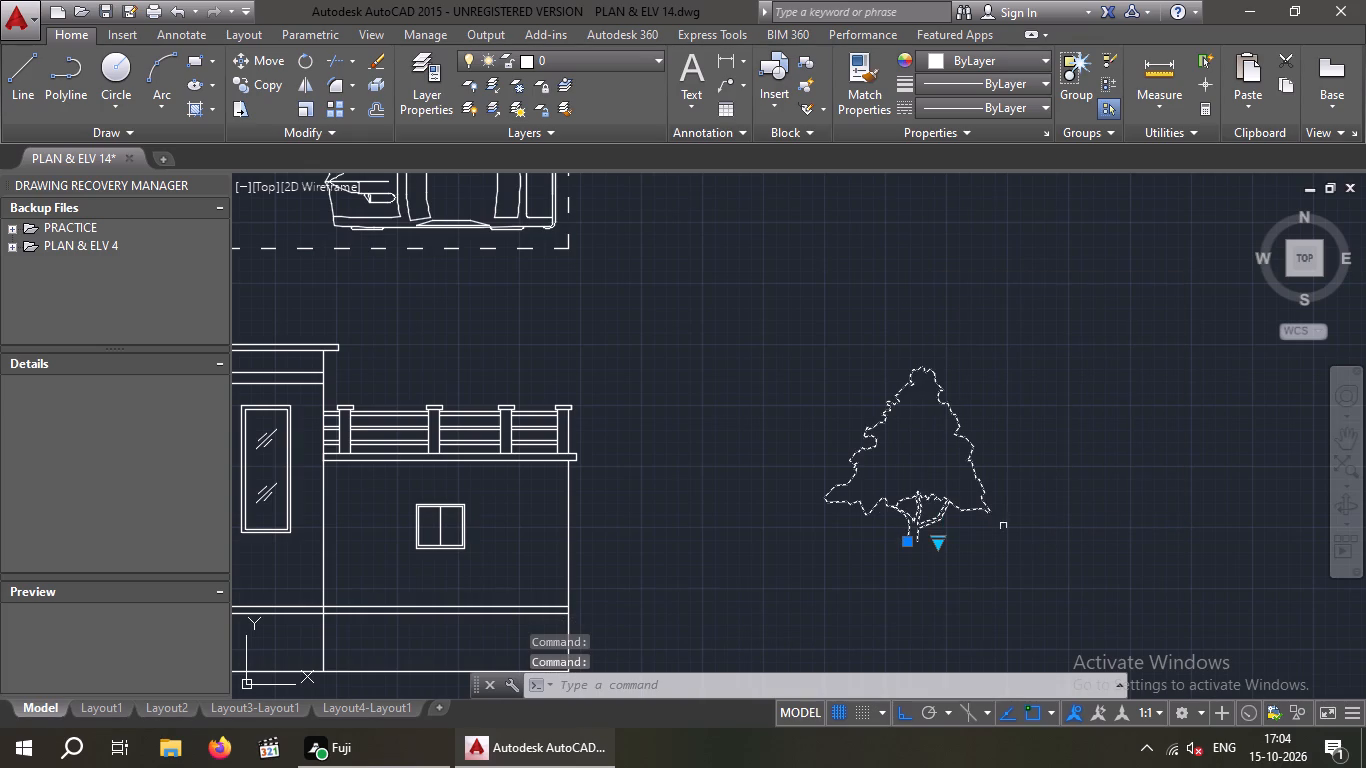
Set the tree block beside the elevation to Type 2 Deciduous (Elevation) and deselect it.
scroll(964, 504, "down", 1)
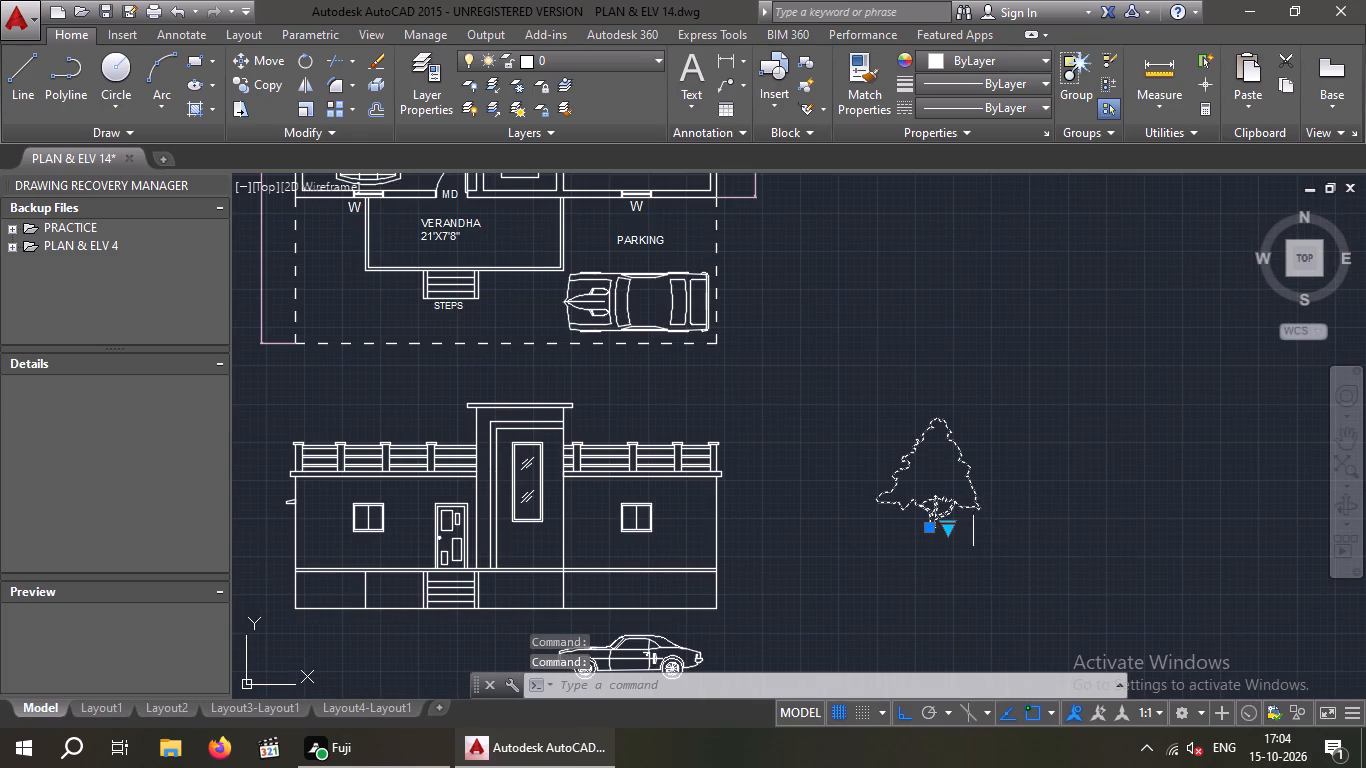
middle_click(979, 510)
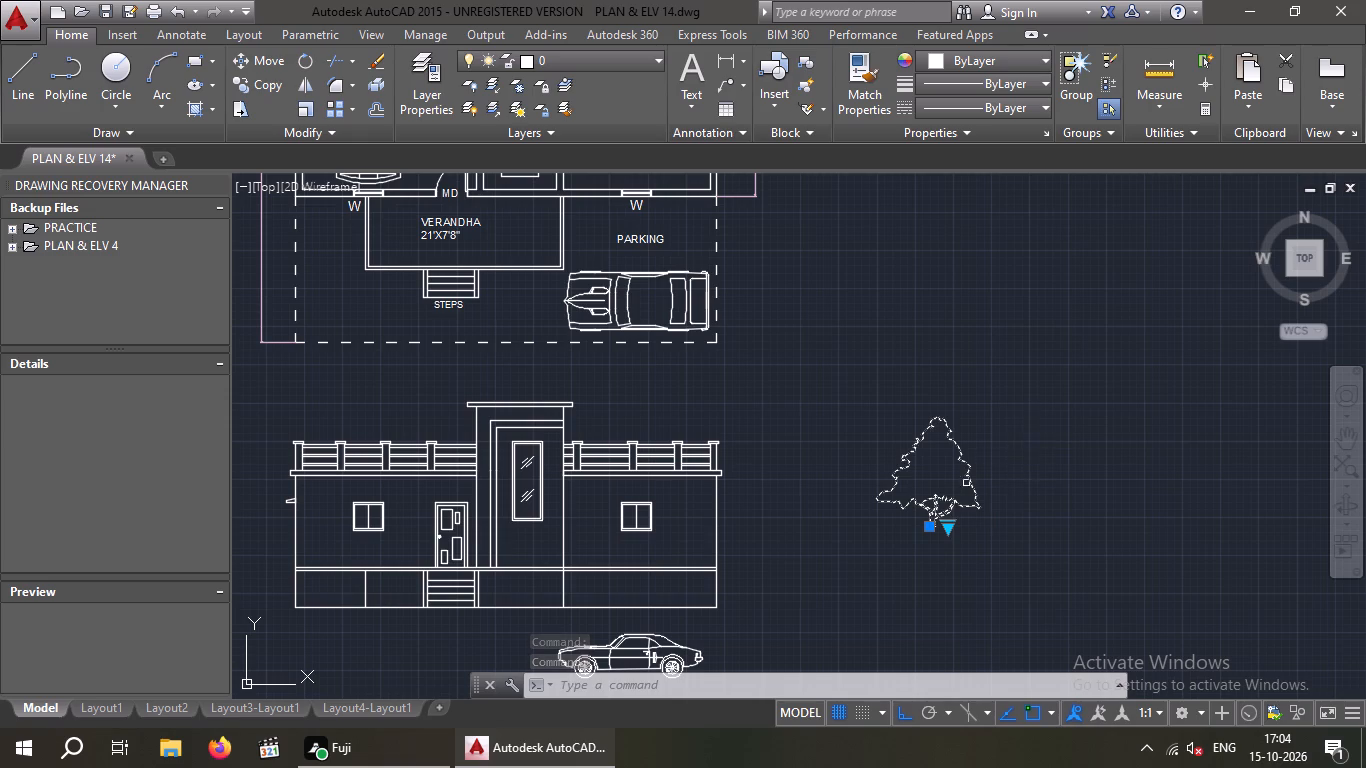
left_click(945, 525)
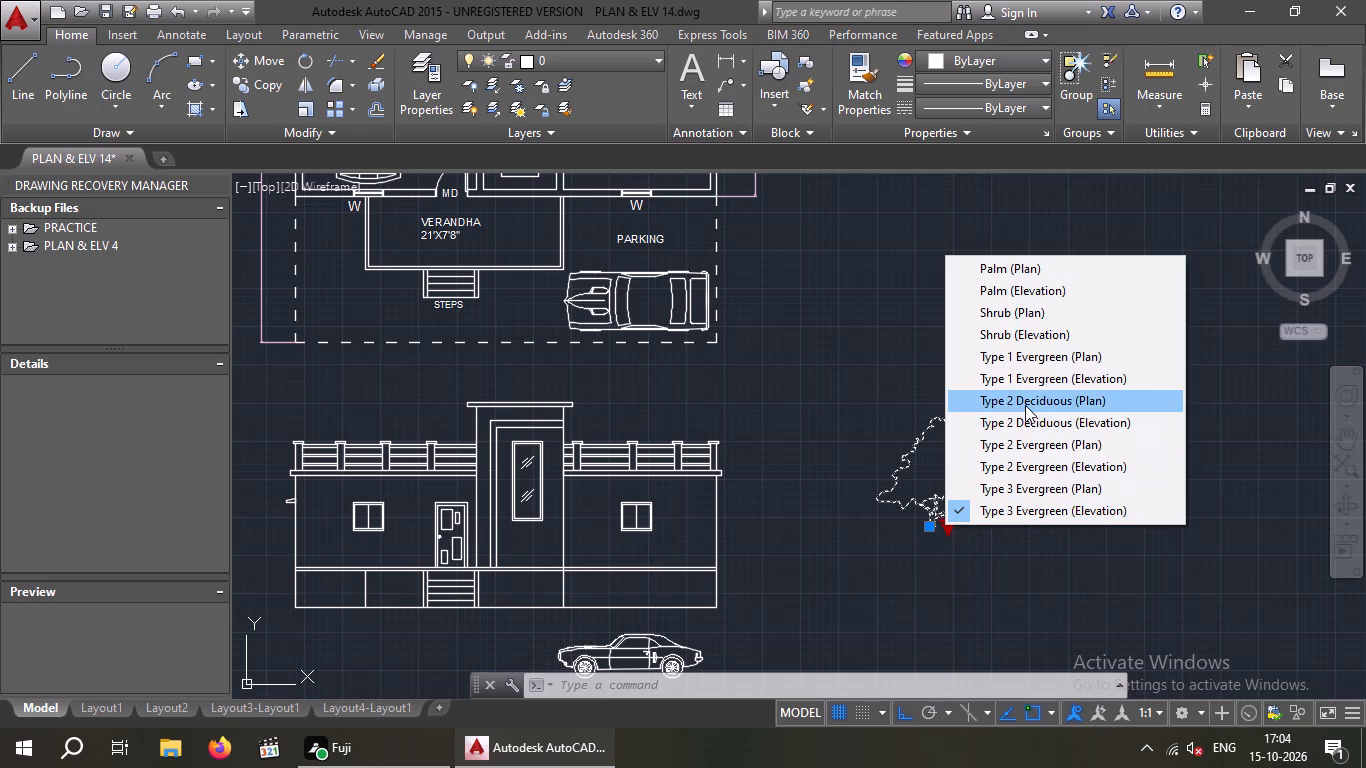
left_click(1034, 426)
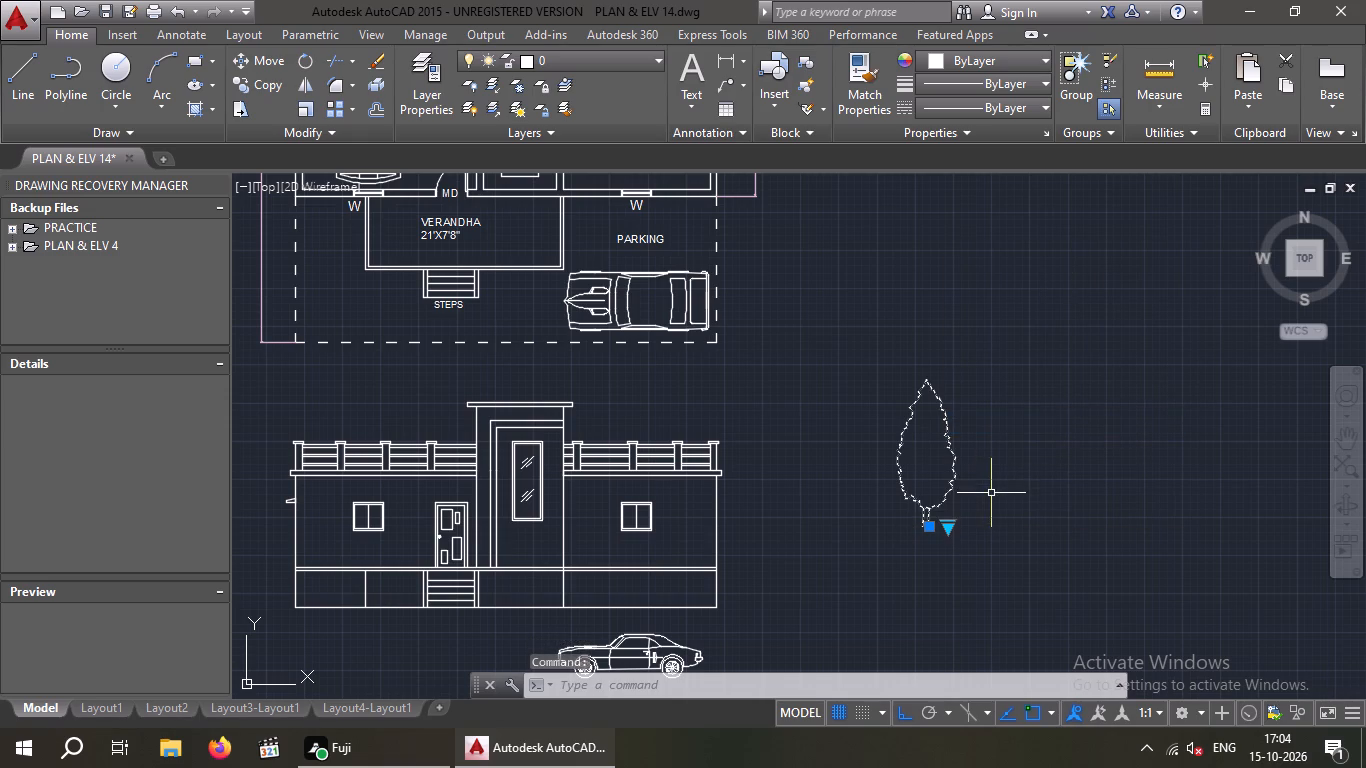
key("Escape")
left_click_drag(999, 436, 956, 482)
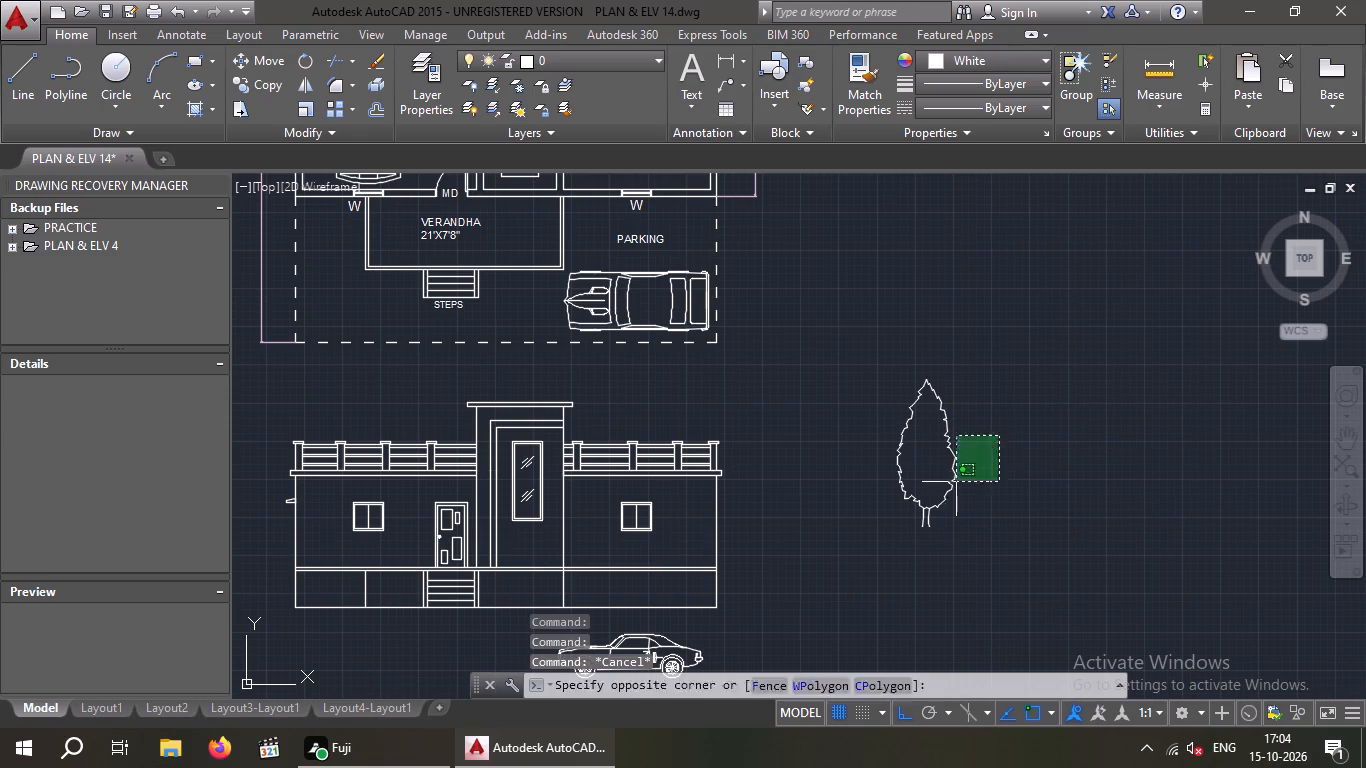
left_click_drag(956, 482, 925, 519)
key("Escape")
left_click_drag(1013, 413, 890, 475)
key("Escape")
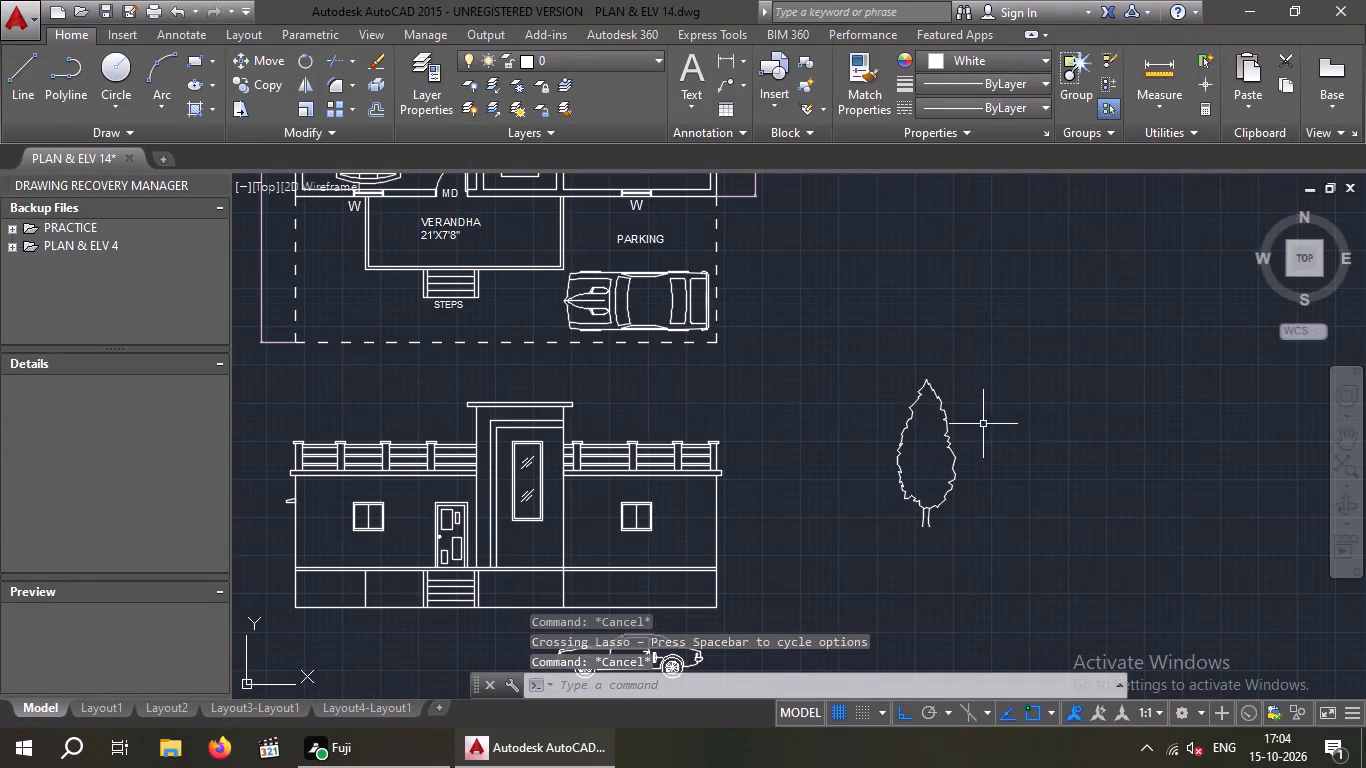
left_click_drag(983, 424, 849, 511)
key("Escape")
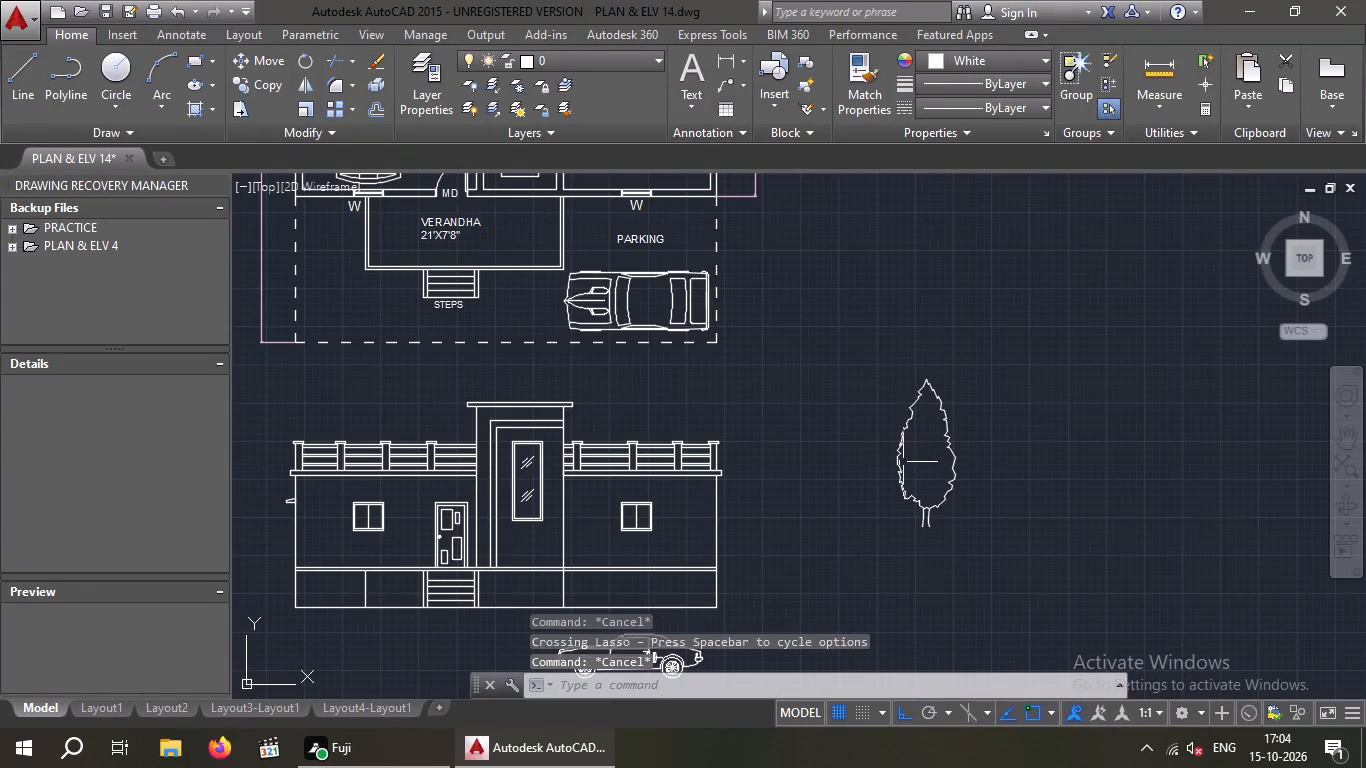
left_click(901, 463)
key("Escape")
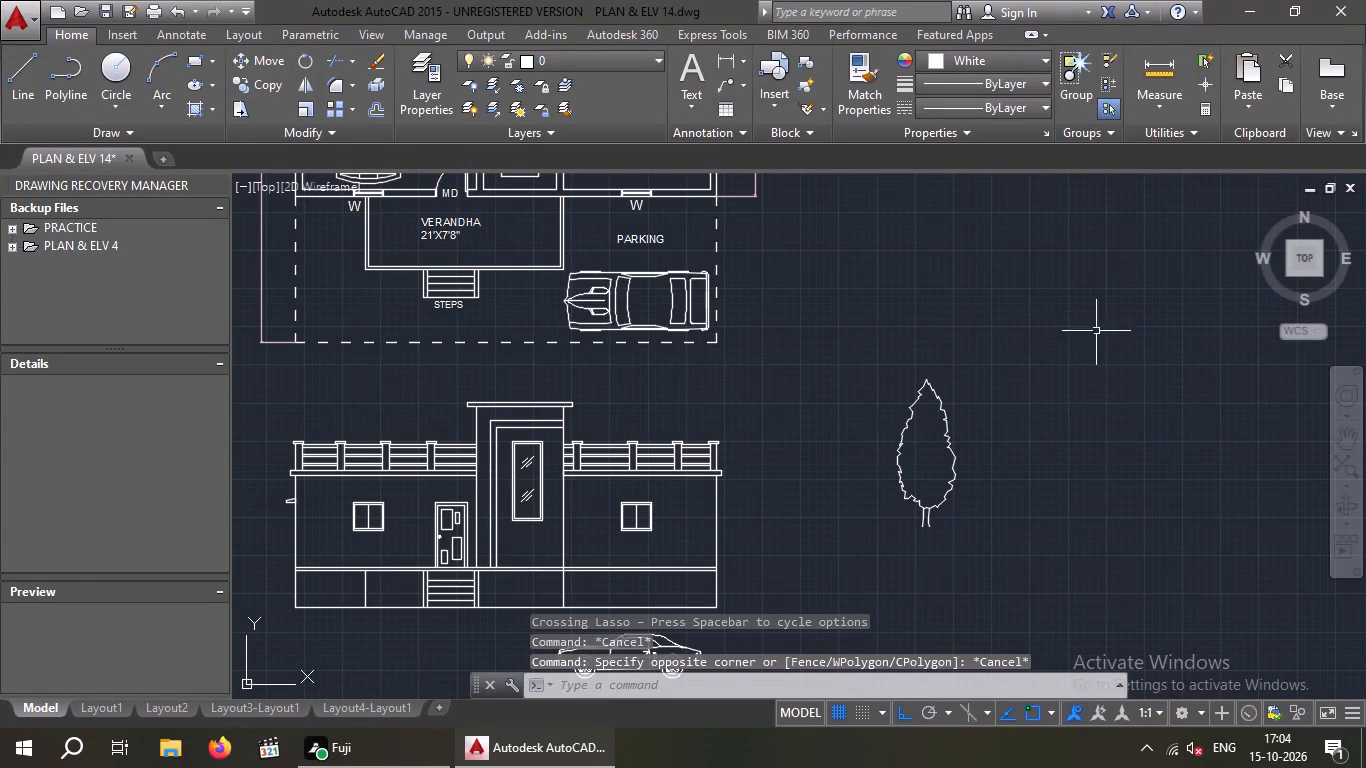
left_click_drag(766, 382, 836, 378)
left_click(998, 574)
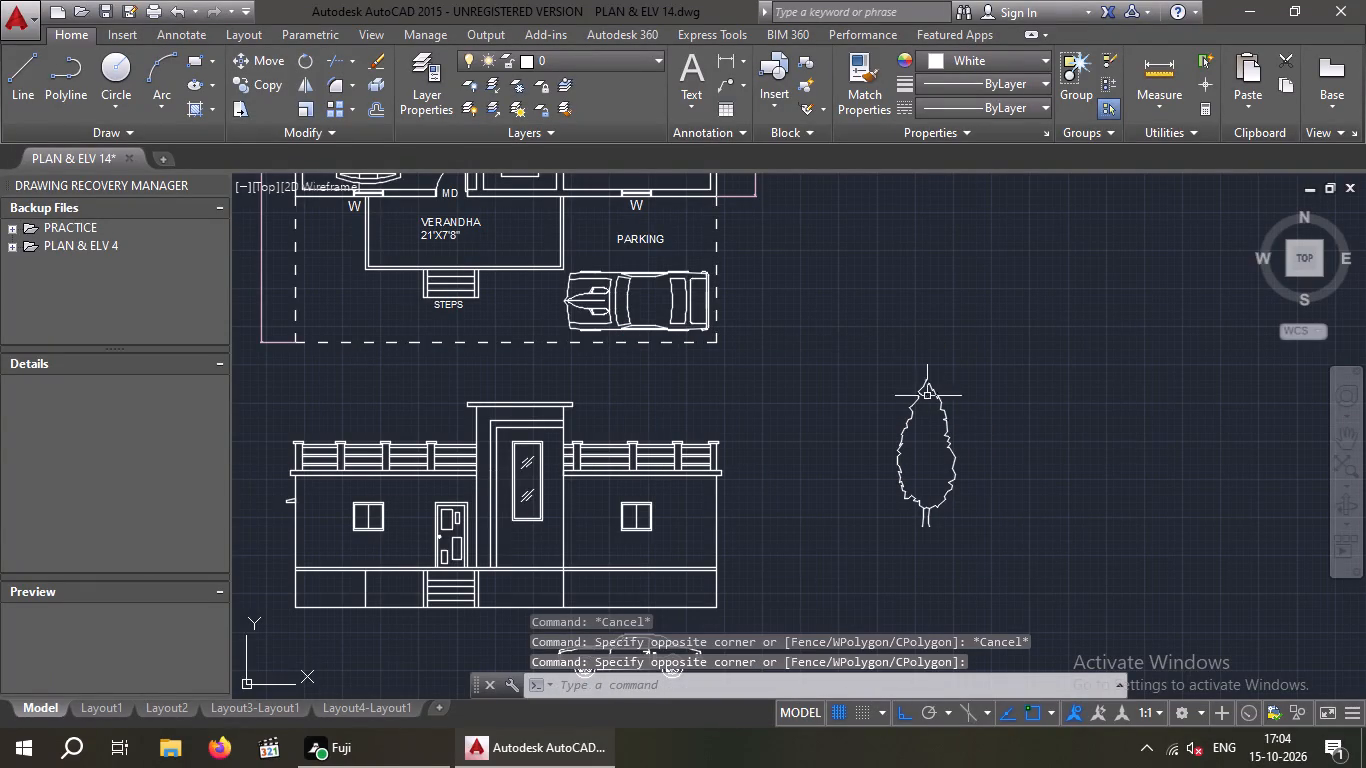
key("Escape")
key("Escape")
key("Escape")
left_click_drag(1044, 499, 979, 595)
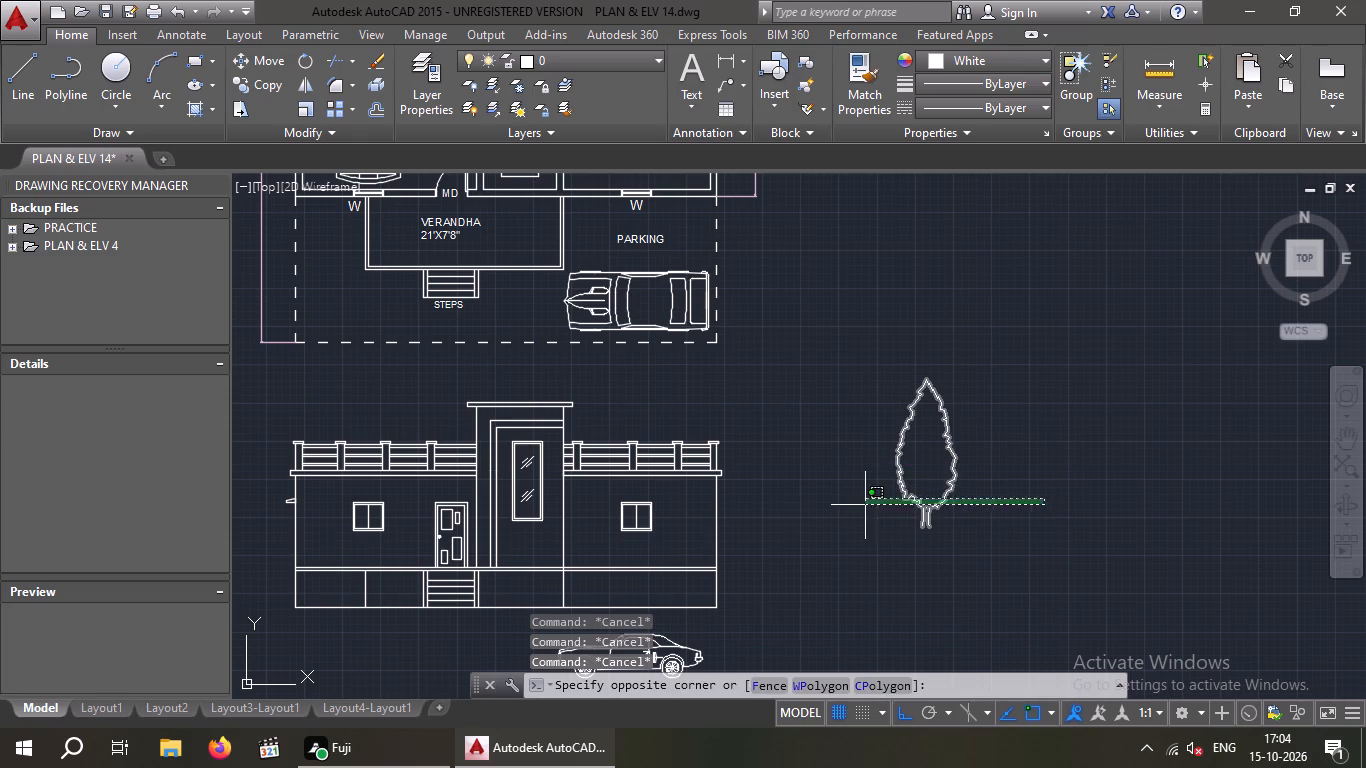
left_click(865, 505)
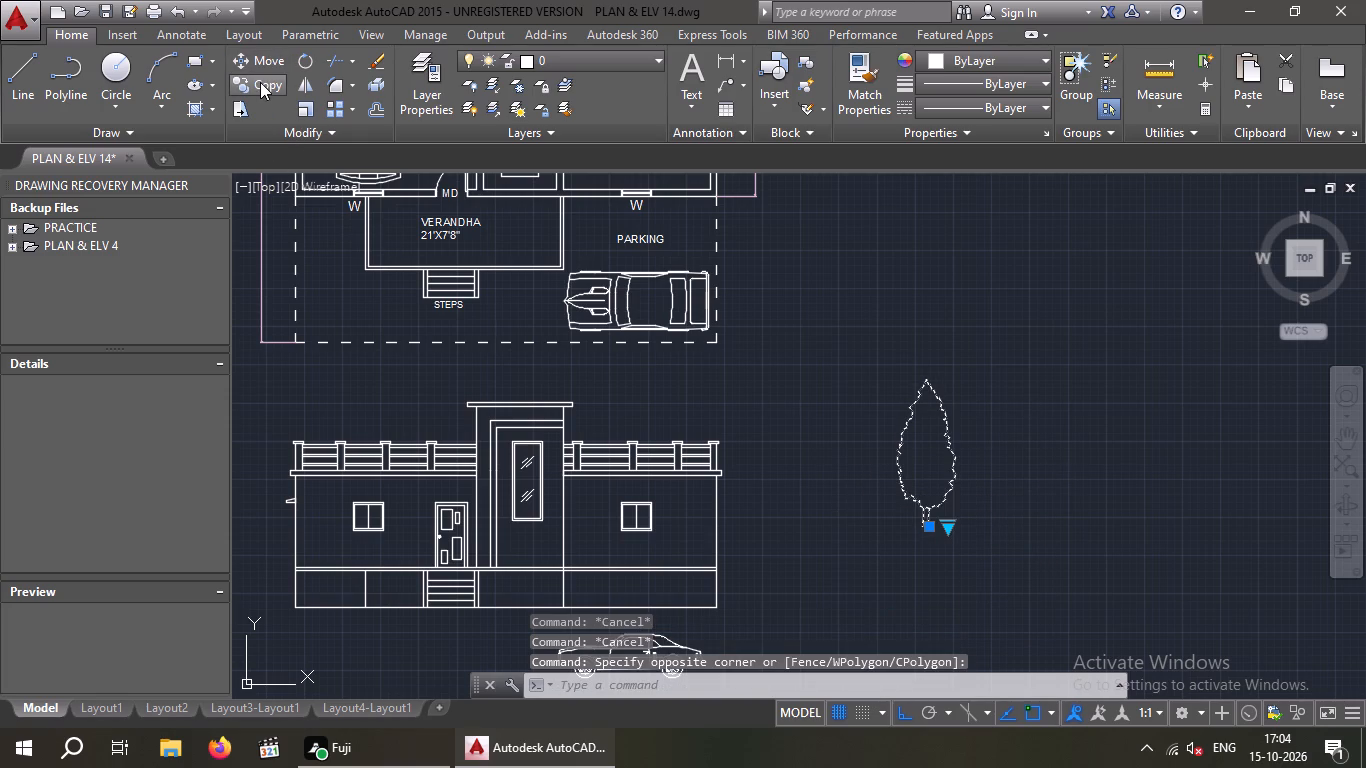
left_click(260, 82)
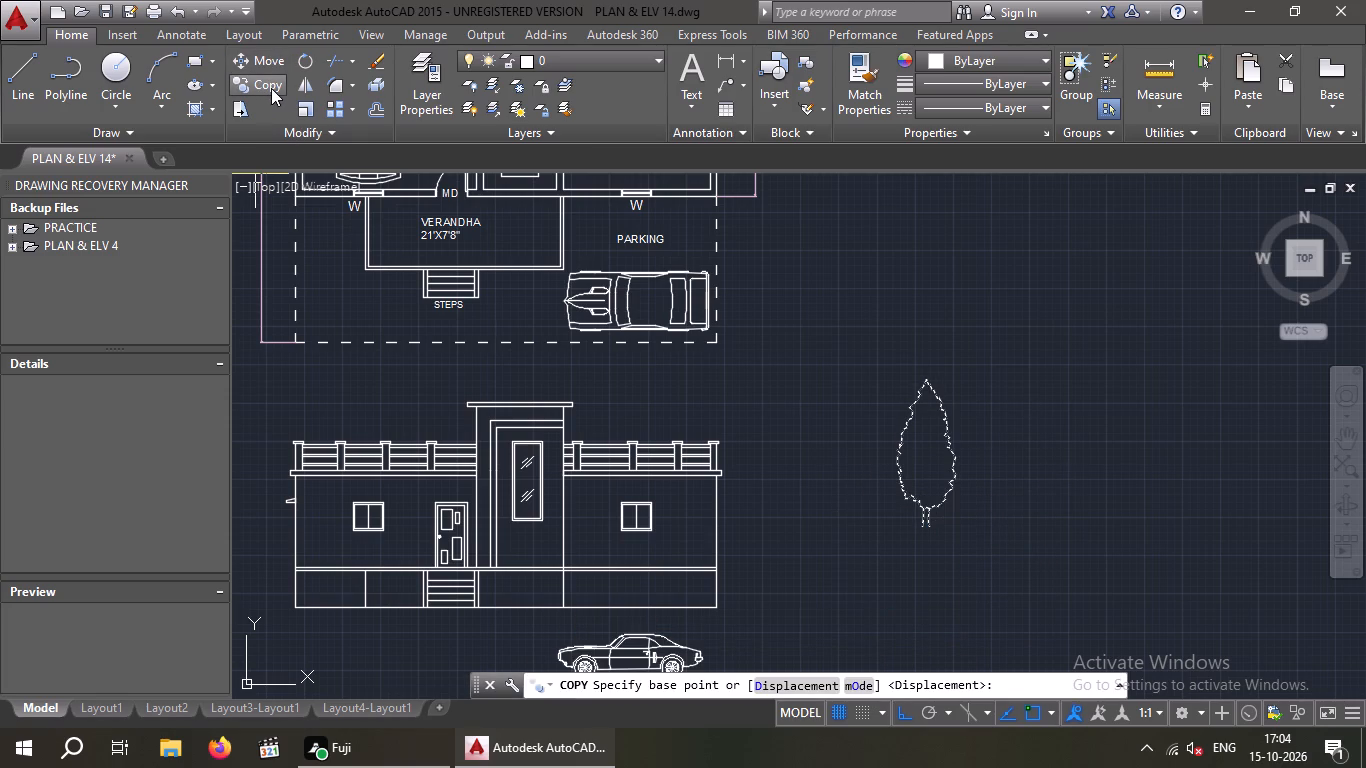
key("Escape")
Switch the tree block beside the elevation to the Type 2 Deciduous (Plan) variant.
left_click(953, 448)
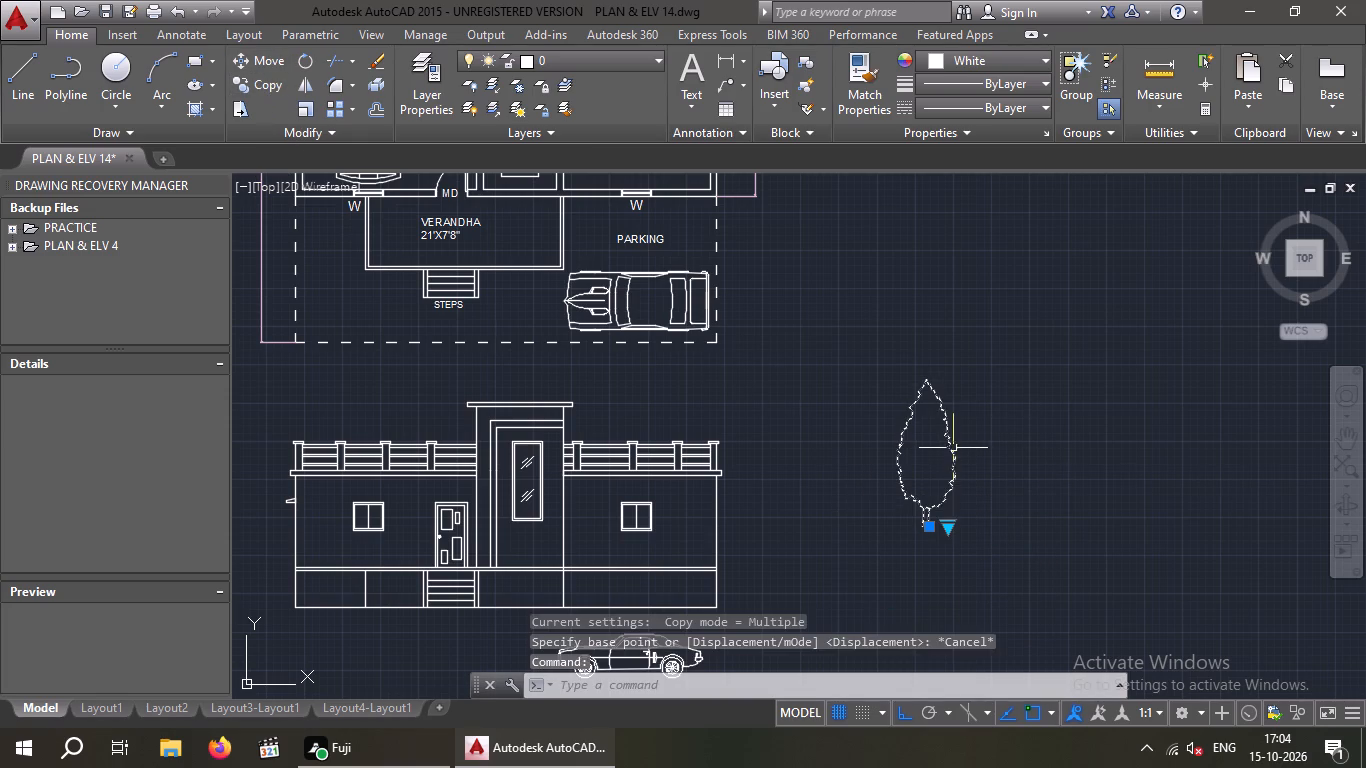
left_click(951, 527)
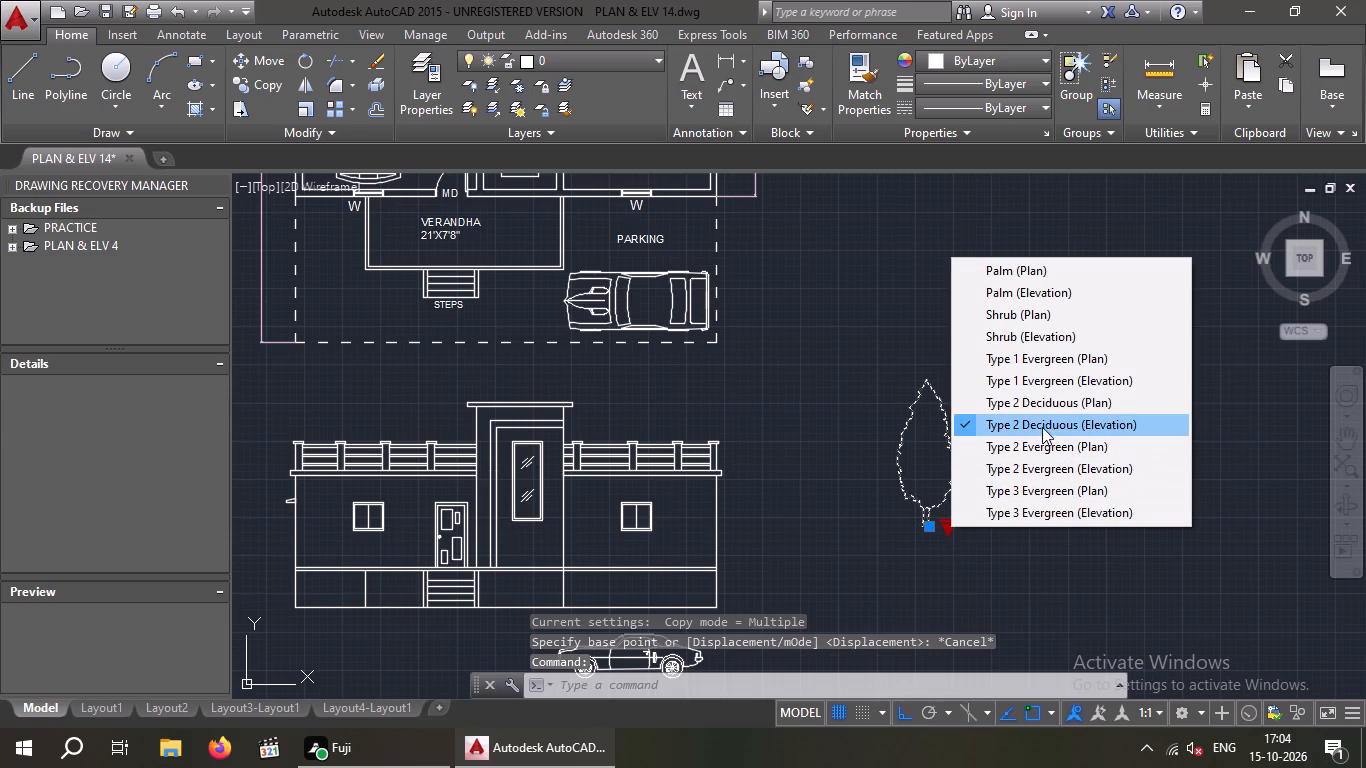
left_click(1038, 402)
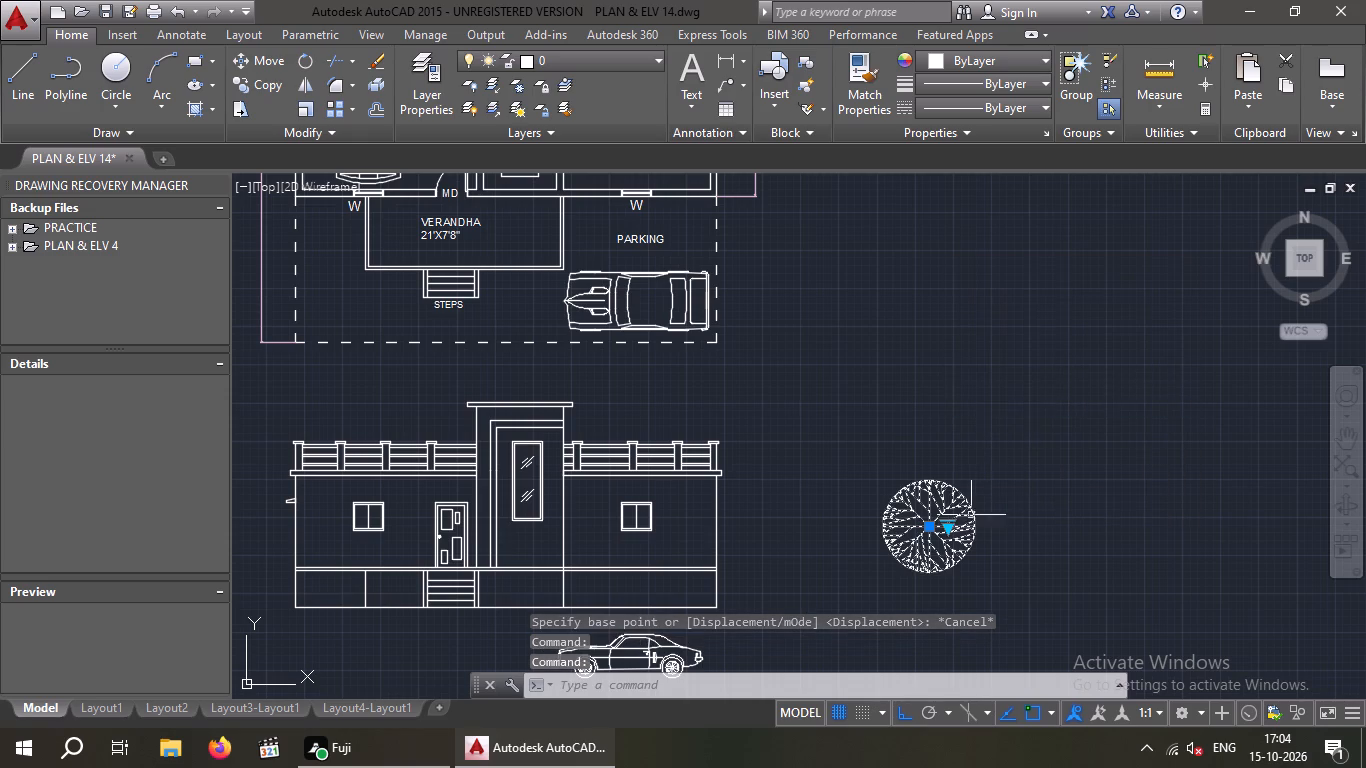
Move the plan tree by its centre, with ortho off, into the plan's front corner beside the steps, opposite the parking.
left_click_drag(983, 484, 987, 503)
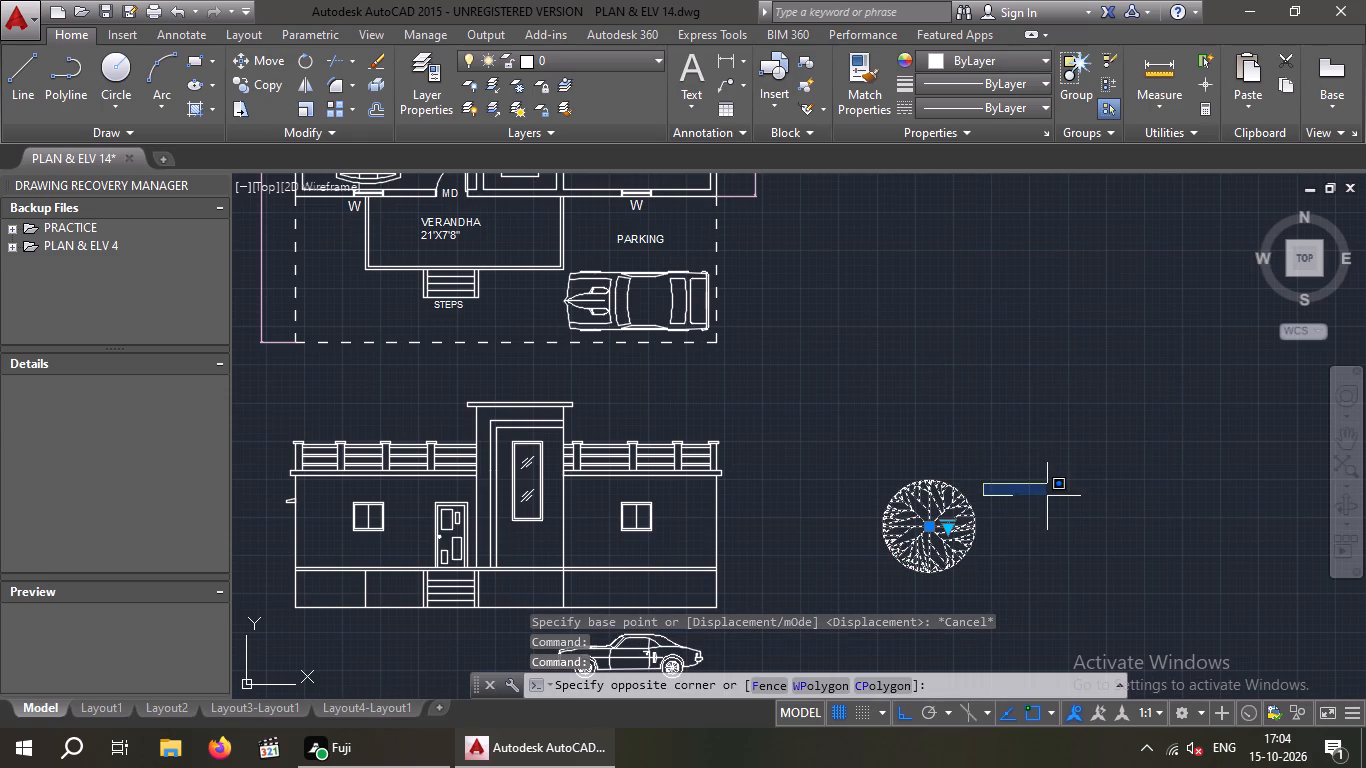
left_click(1059, 487)
left_click(264, 56)
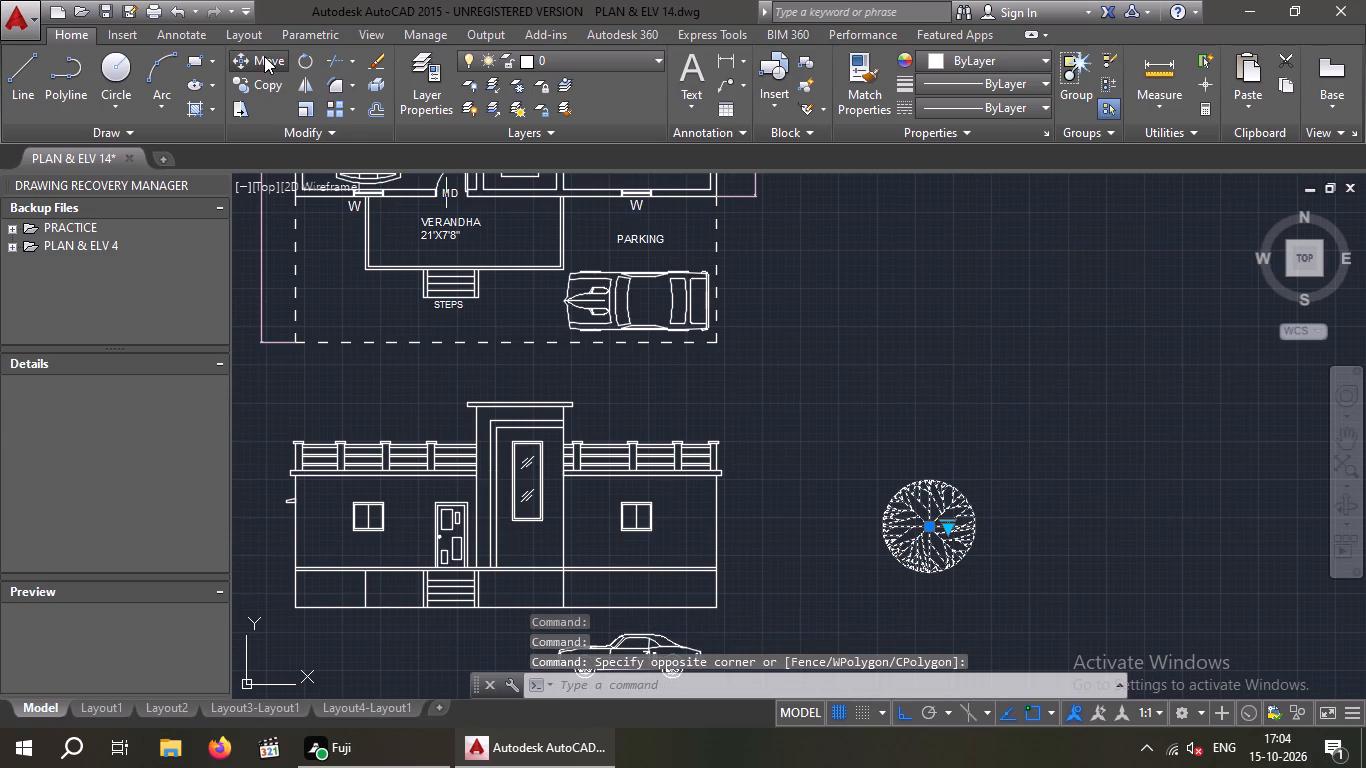
left_click(934, 526)
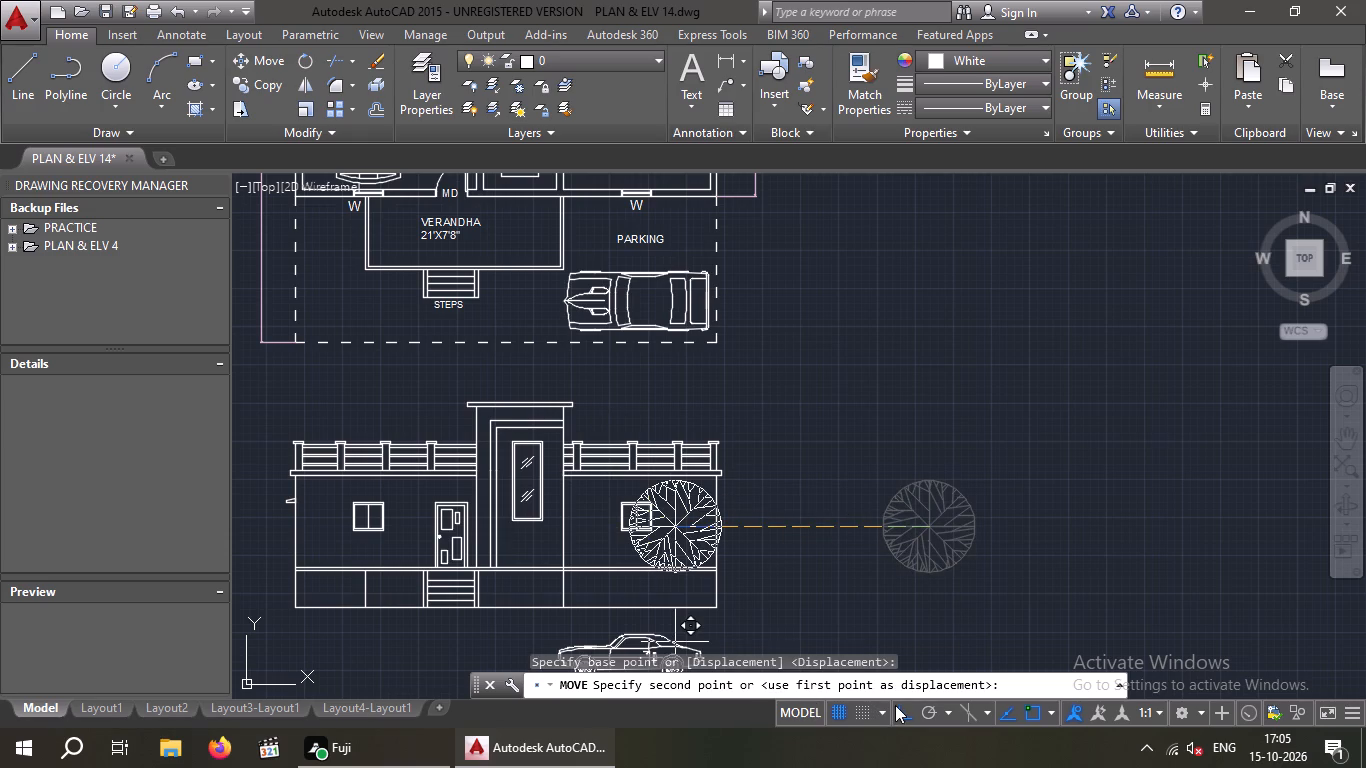
left_click(903, 709)
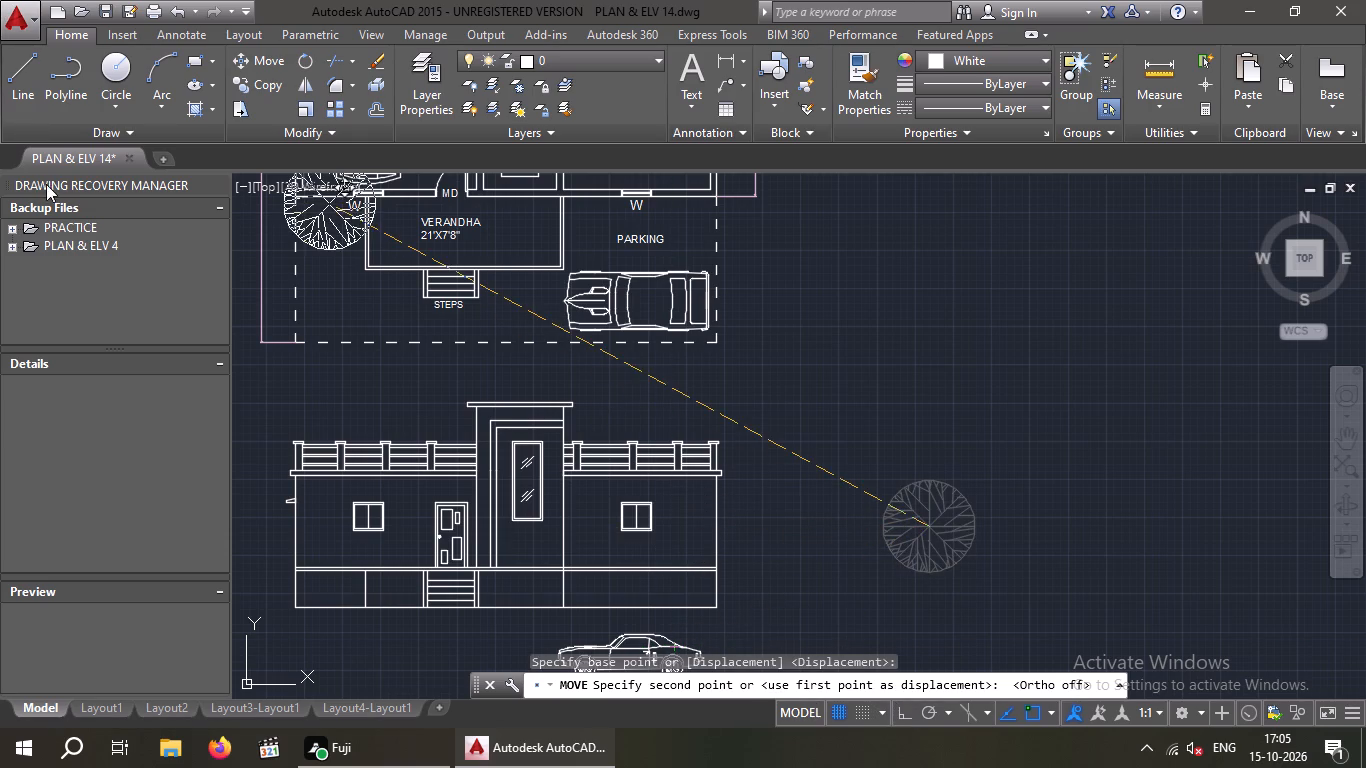
middle_click_drag(298, 299, 267, 408)
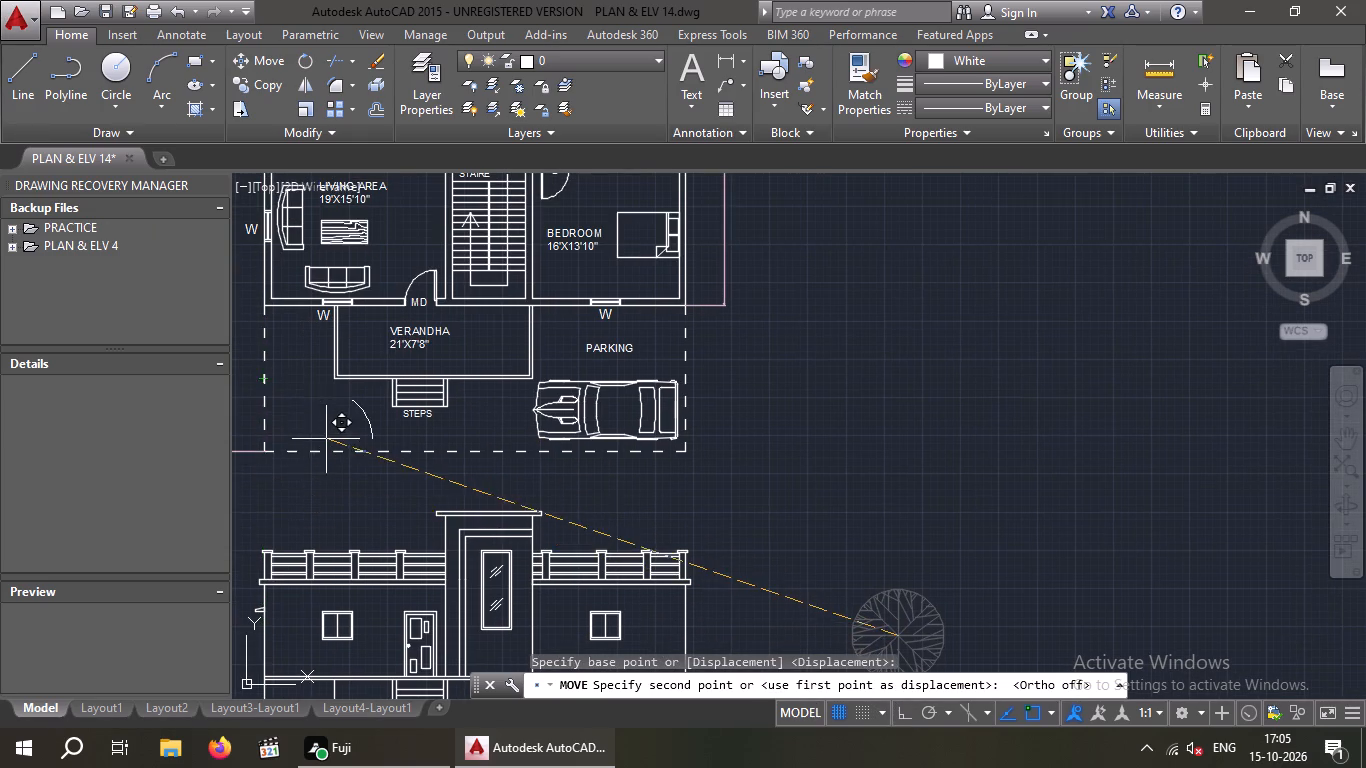
scroll(325, 439, "up", 2)
scroll(304, 399, "down", 2)
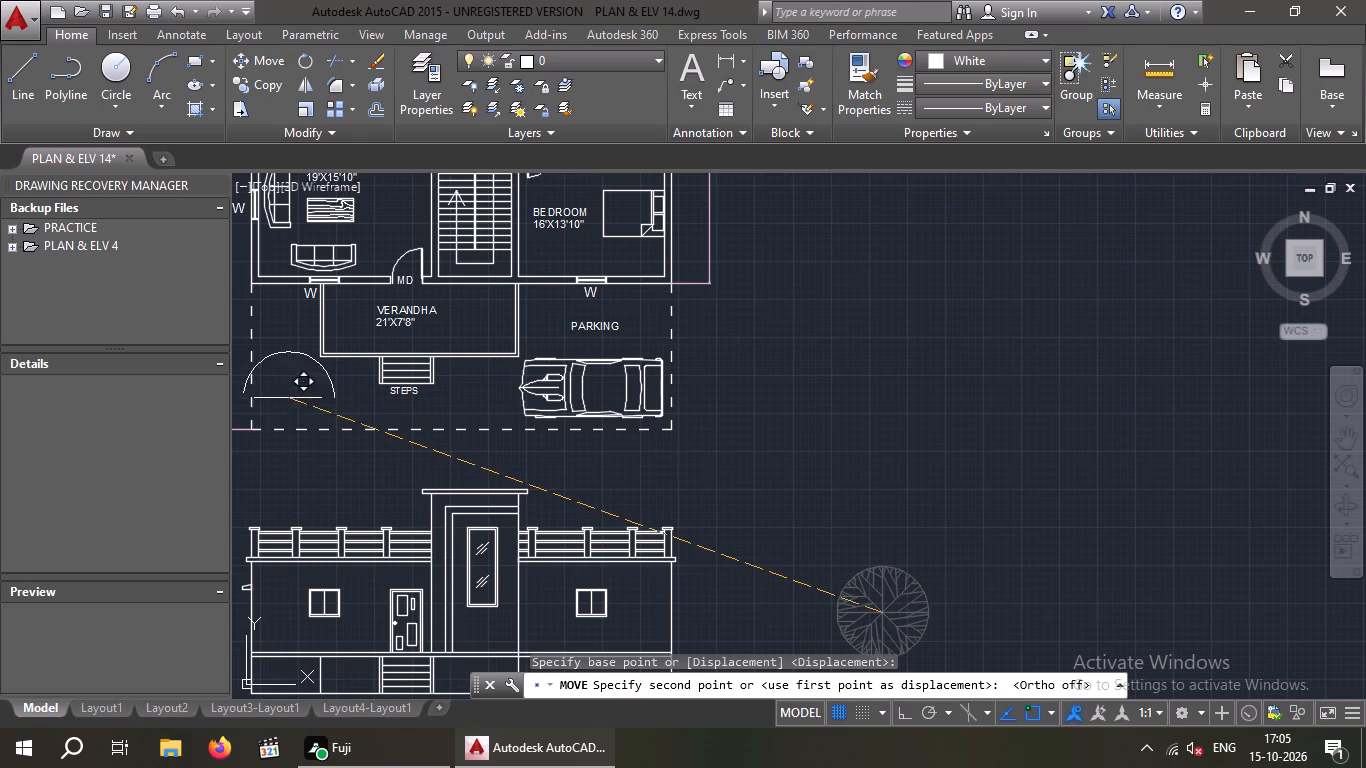
middle_click_drag(282, 389, 299, 434)
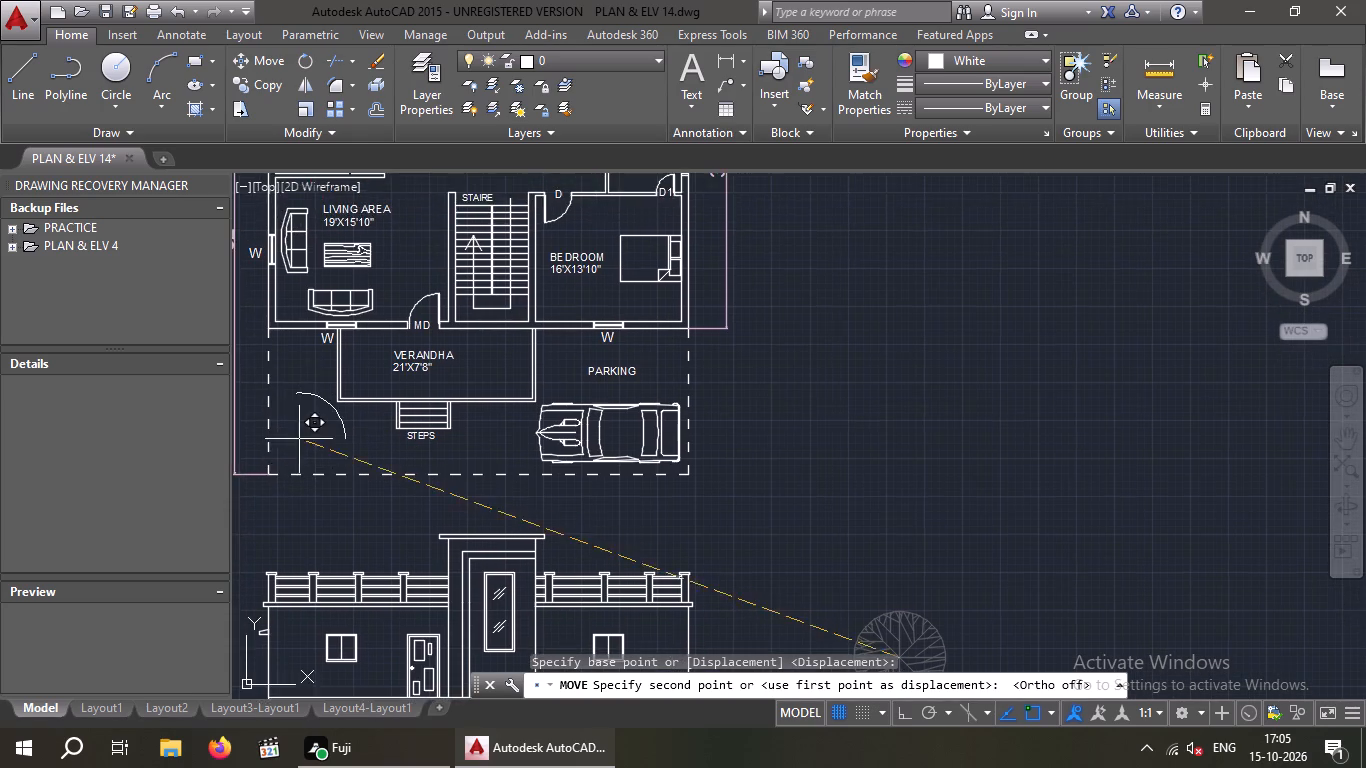
scroll(299, 439, "up", 1)
middle_click_drag(311, 448, 356, 486)
scroll(316, 448, "up", 1)
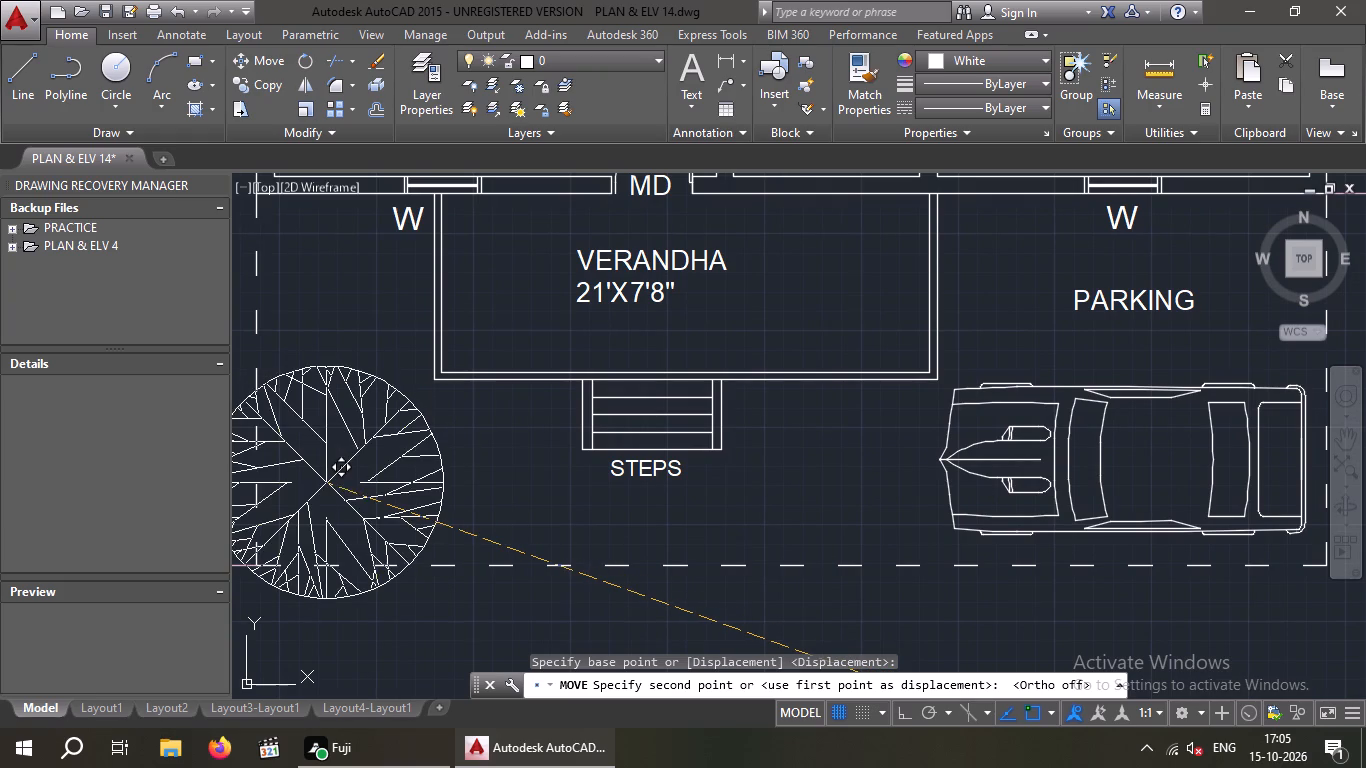
left_click(326, 483)
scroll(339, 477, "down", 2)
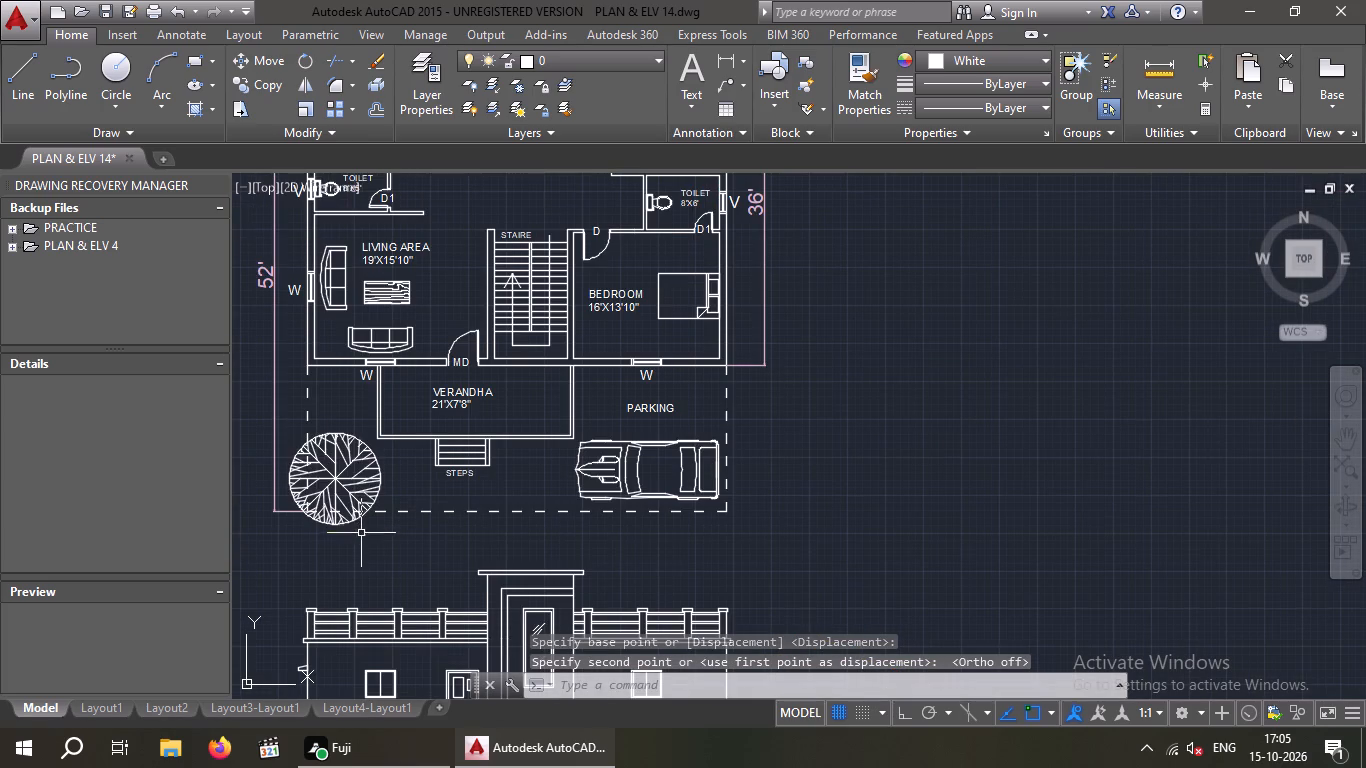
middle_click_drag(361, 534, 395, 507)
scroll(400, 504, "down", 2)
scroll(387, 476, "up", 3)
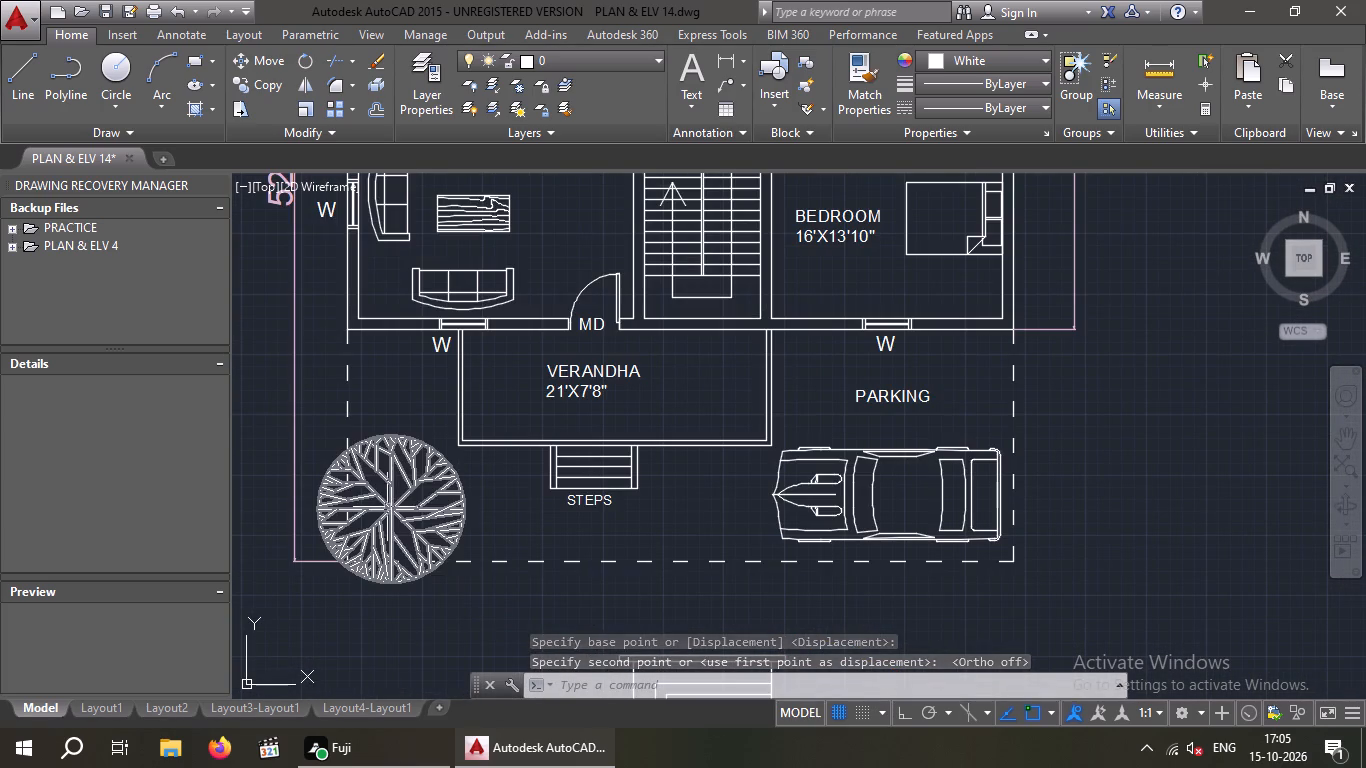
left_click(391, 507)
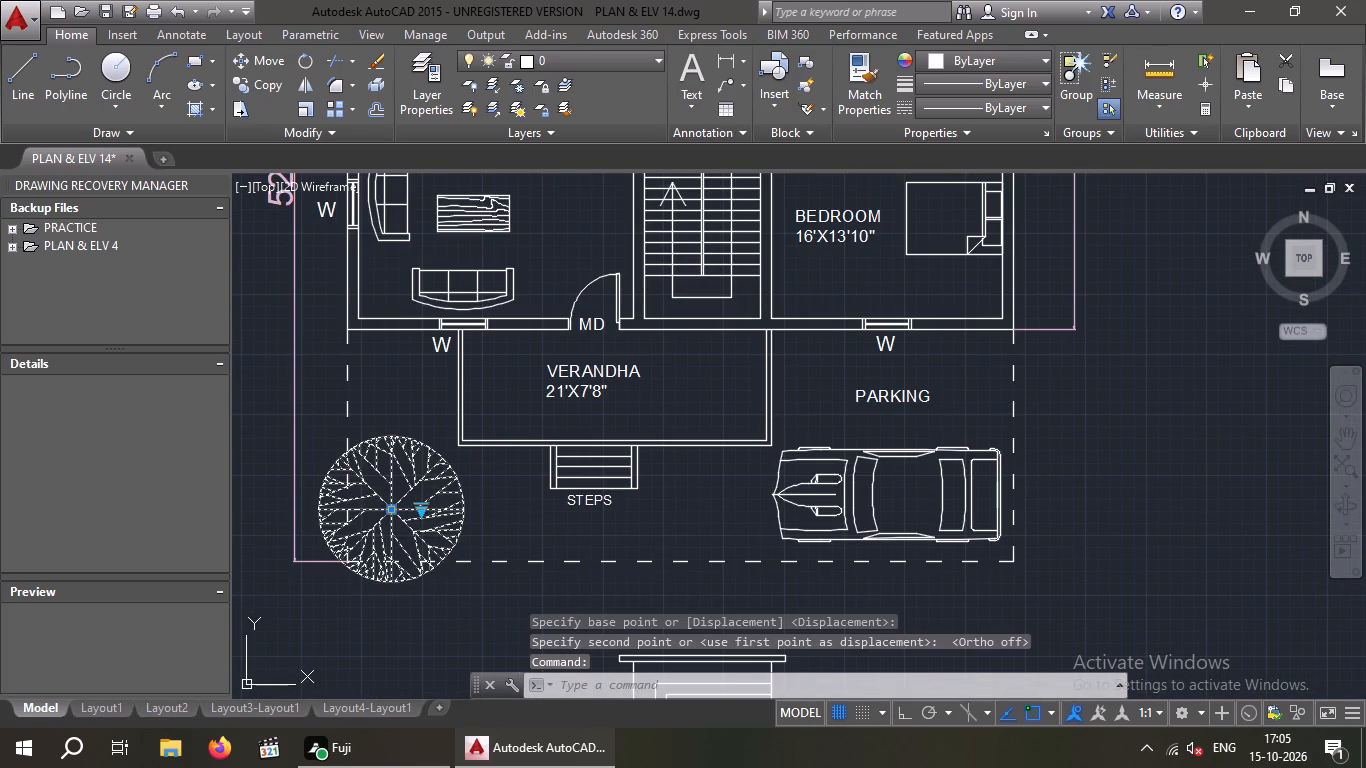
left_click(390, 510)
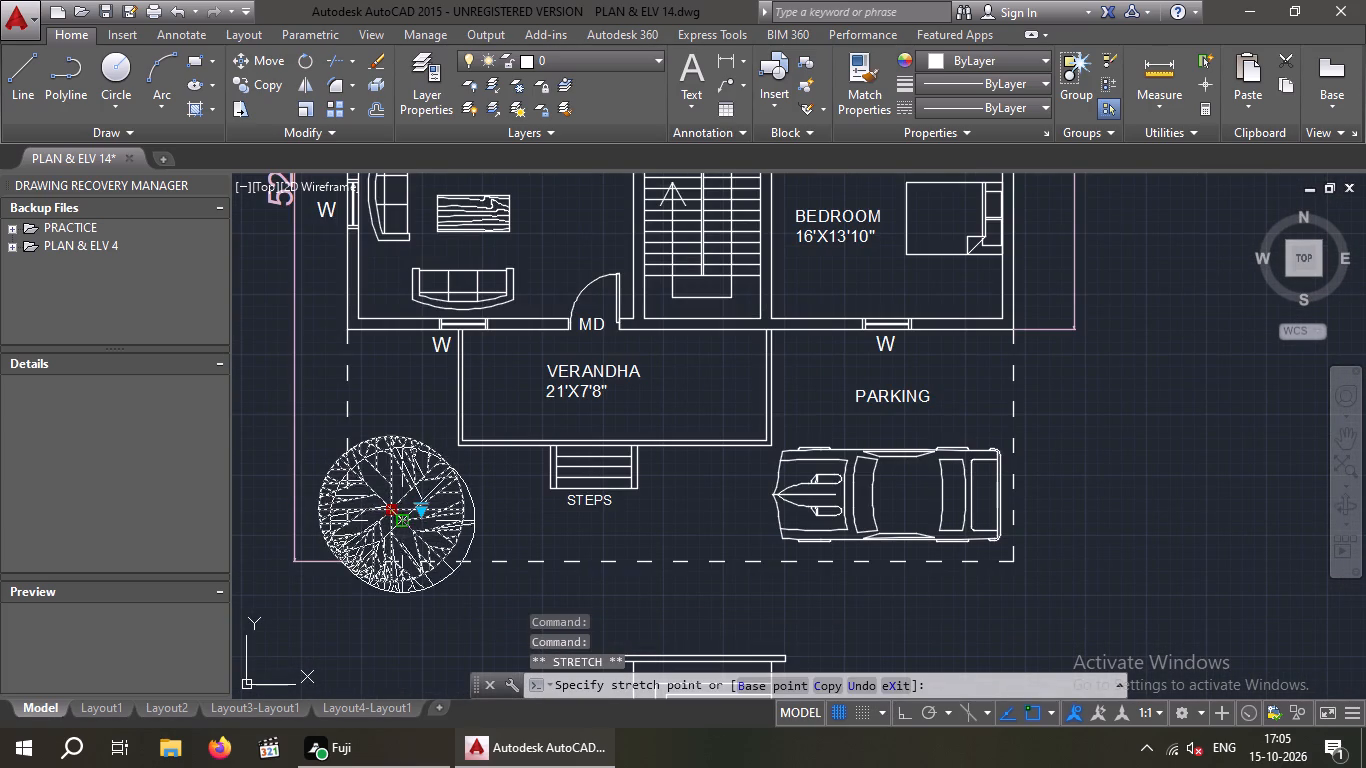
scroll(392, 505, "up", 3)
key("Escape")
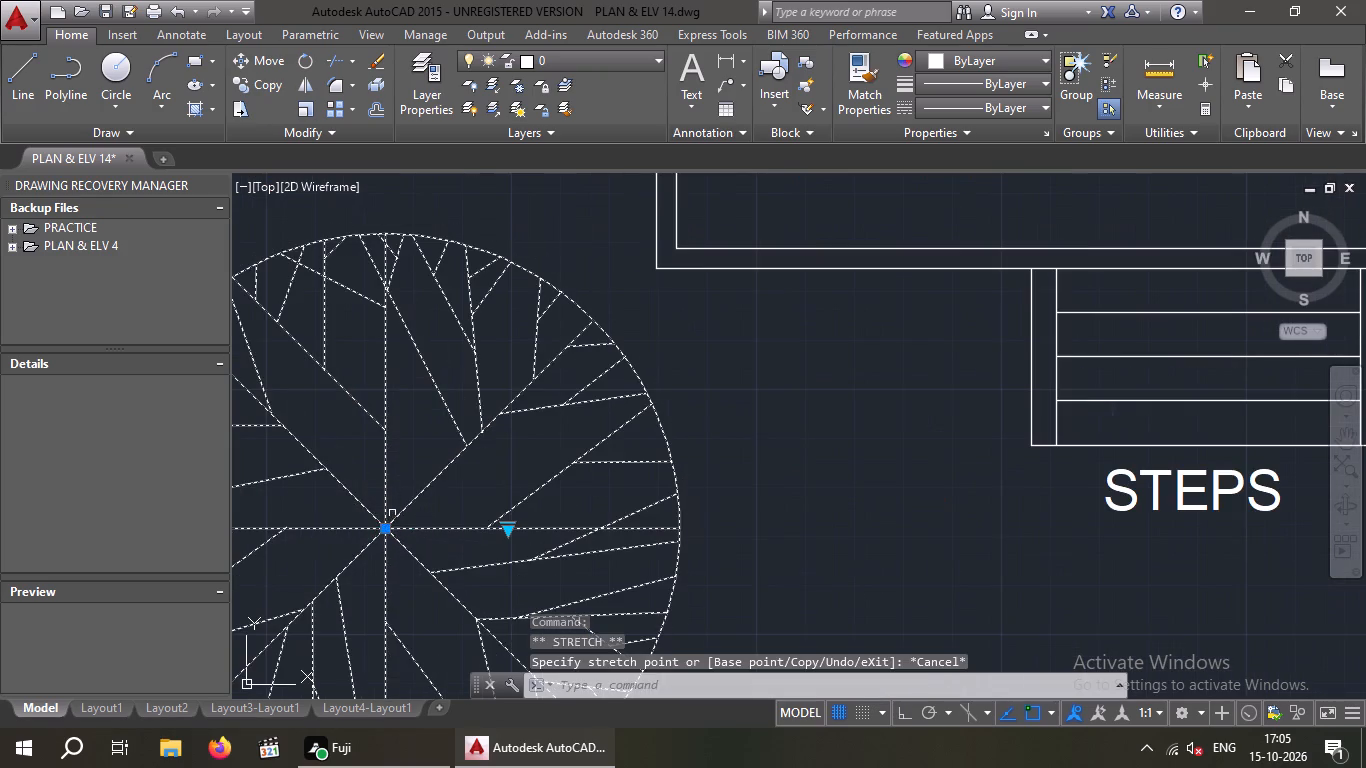
Draw a vertical construction line through the centre of the plan tree, running down across the front elevation.
scroll(393, 486, "down", 4)
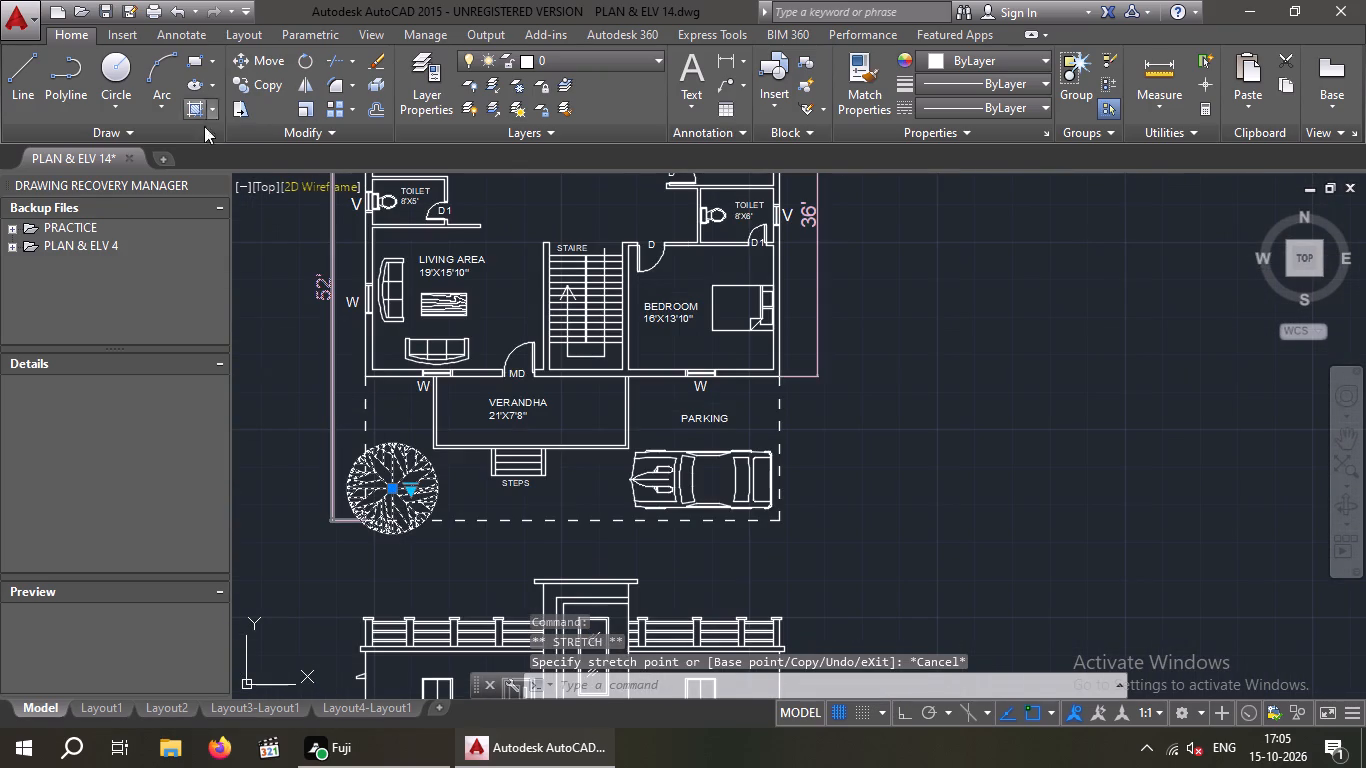
key("x")
key("l")
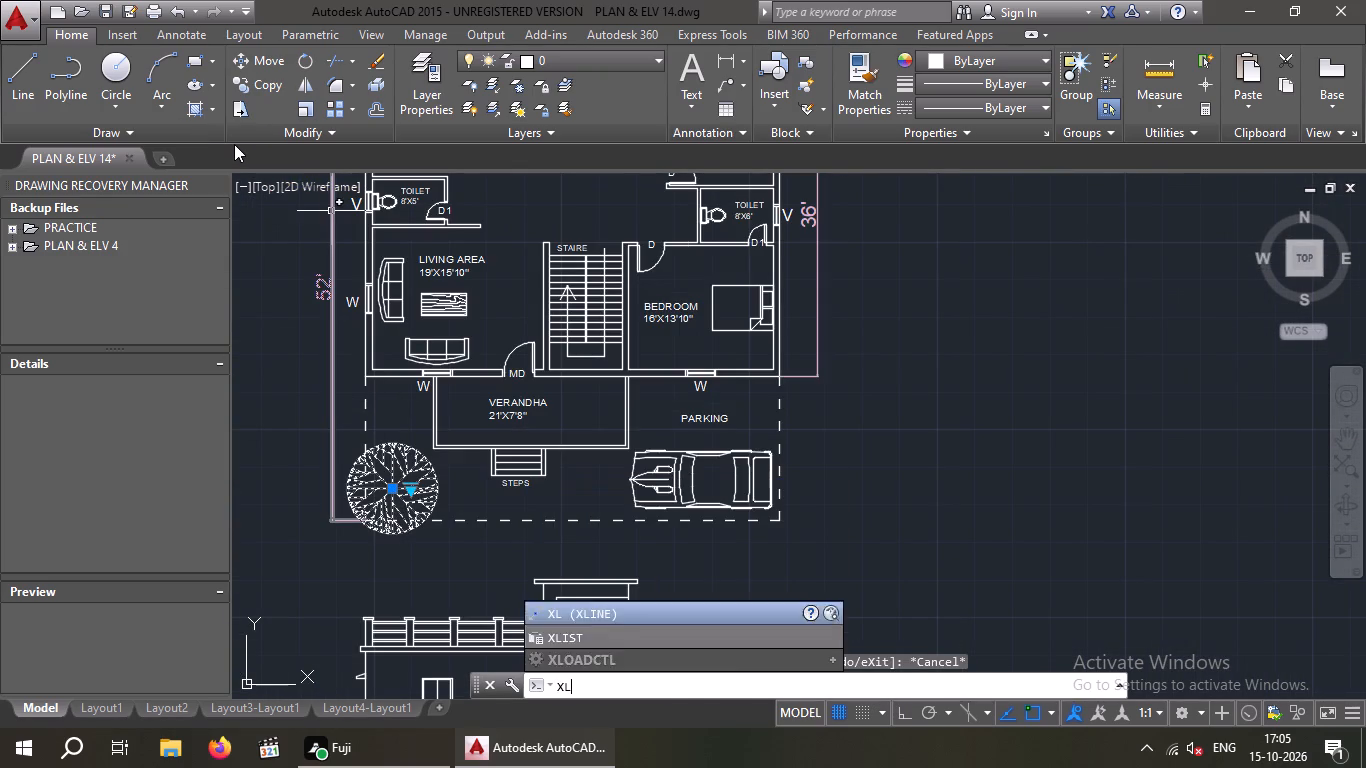
key("Return")
key("v")
key("Return")
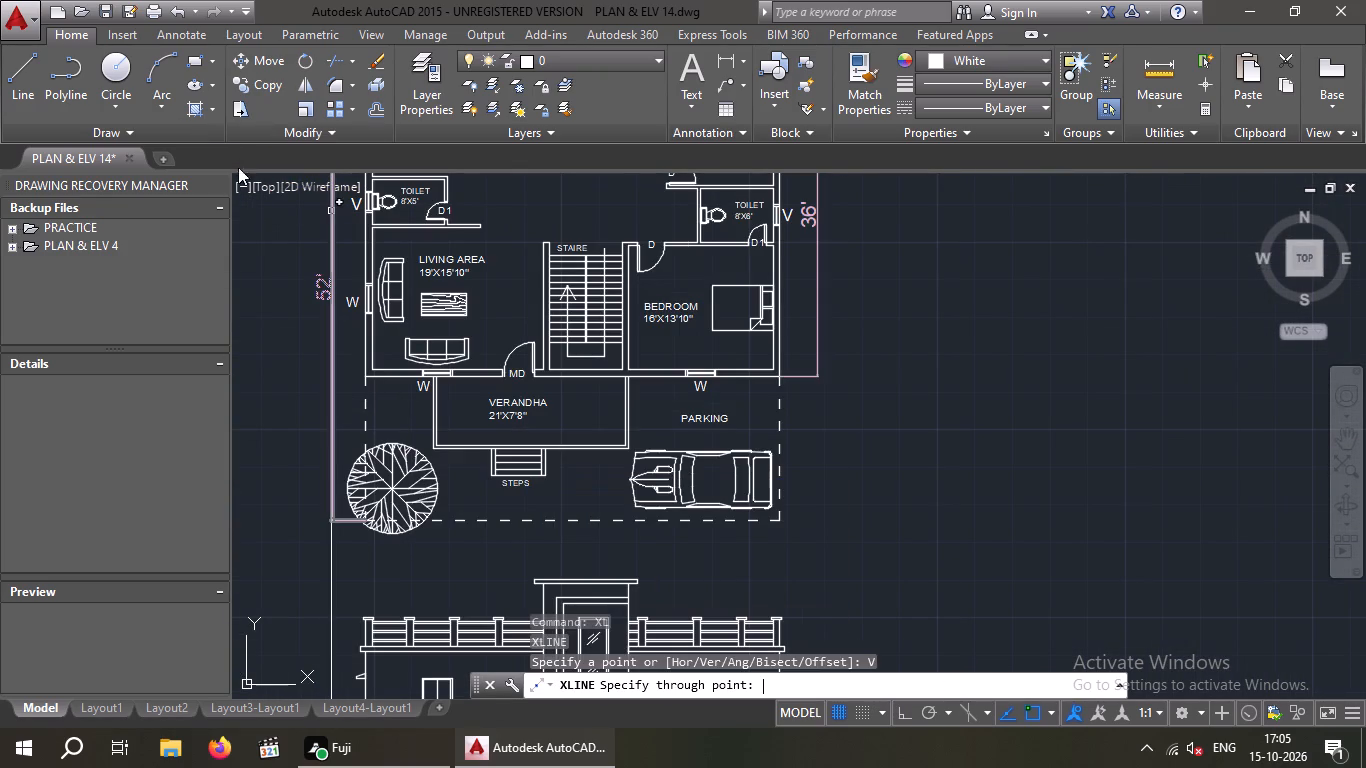
scroll(393, 502, "up", 3)
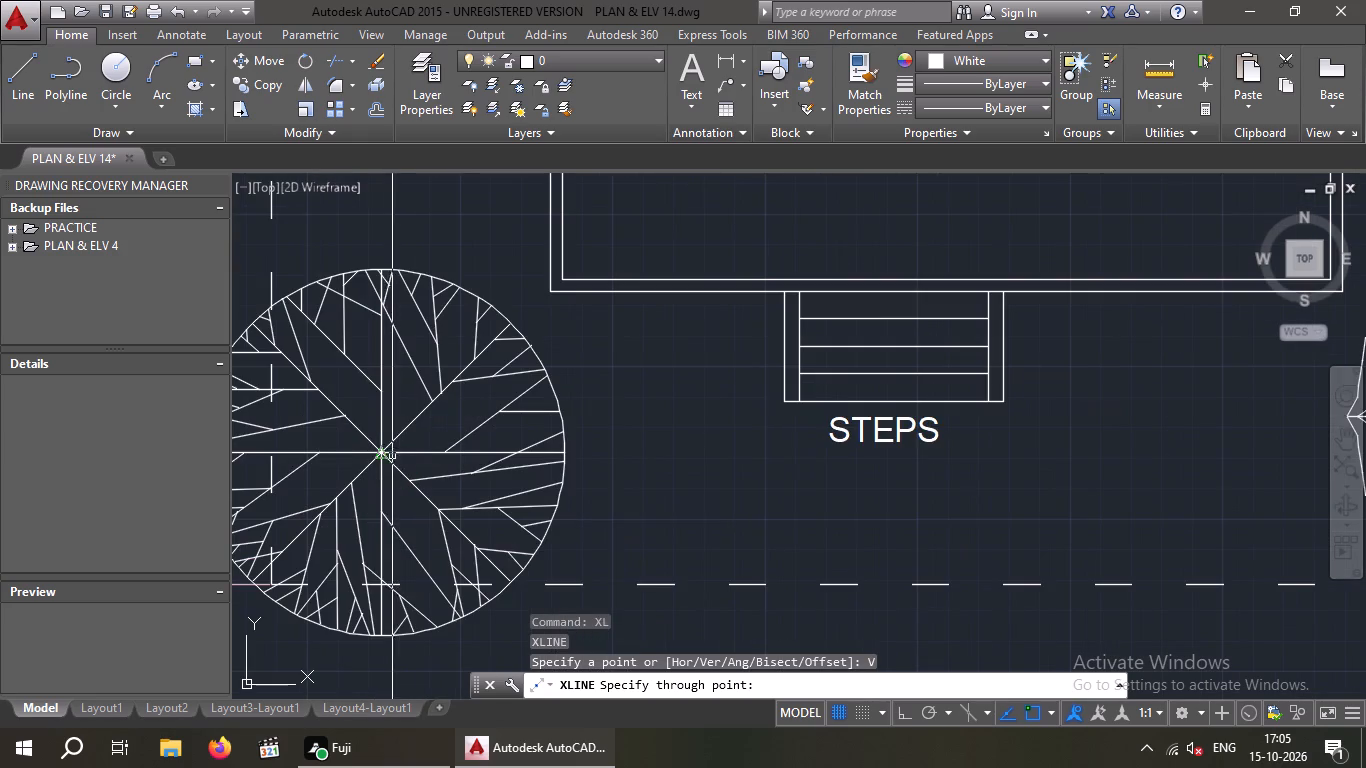
left_click(380, 454)
scroll(389, 433, "down", 5)
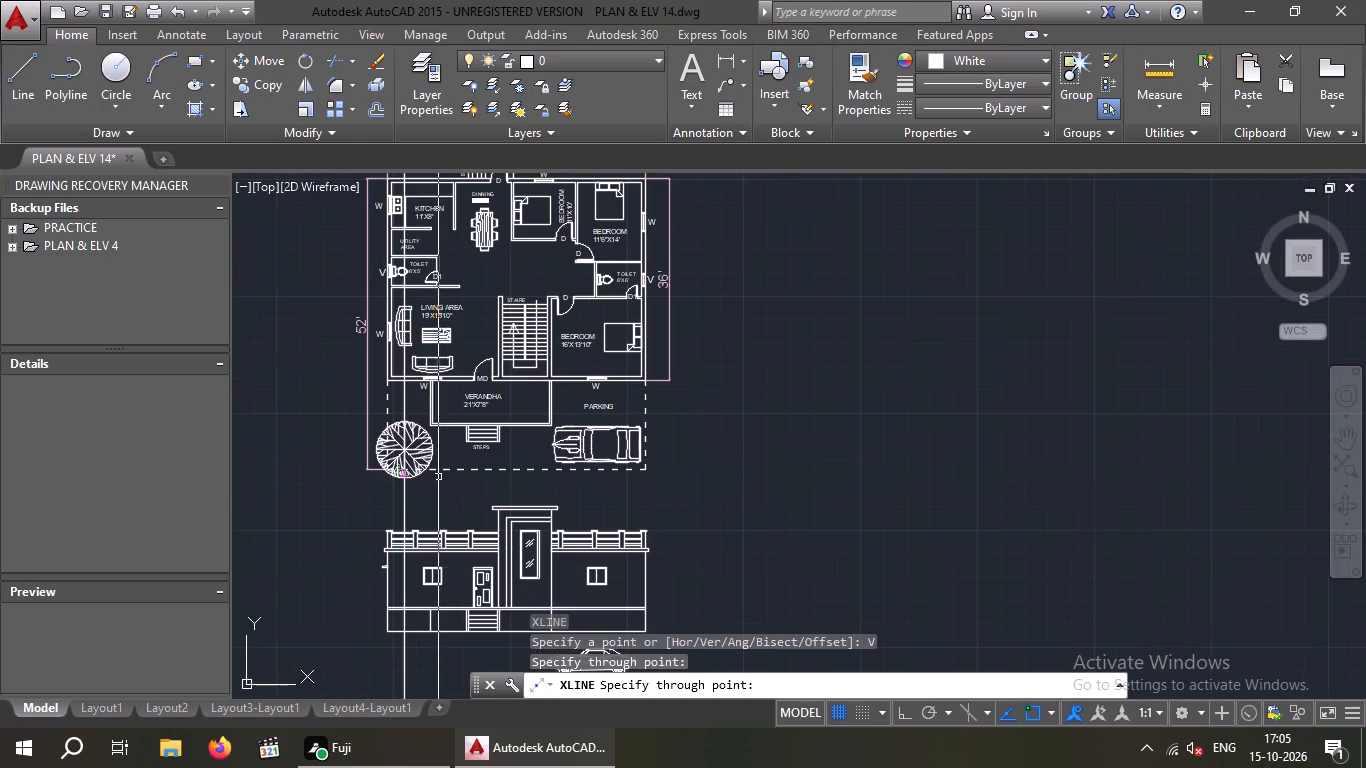
key("Escape")
key("Escape")
Copy the plan tree to the empty area below the front elevation, just outside the vertical construction line.
middle_click_drag(455, 491, 421, 398)
scroll(418, 394, "down", 1)
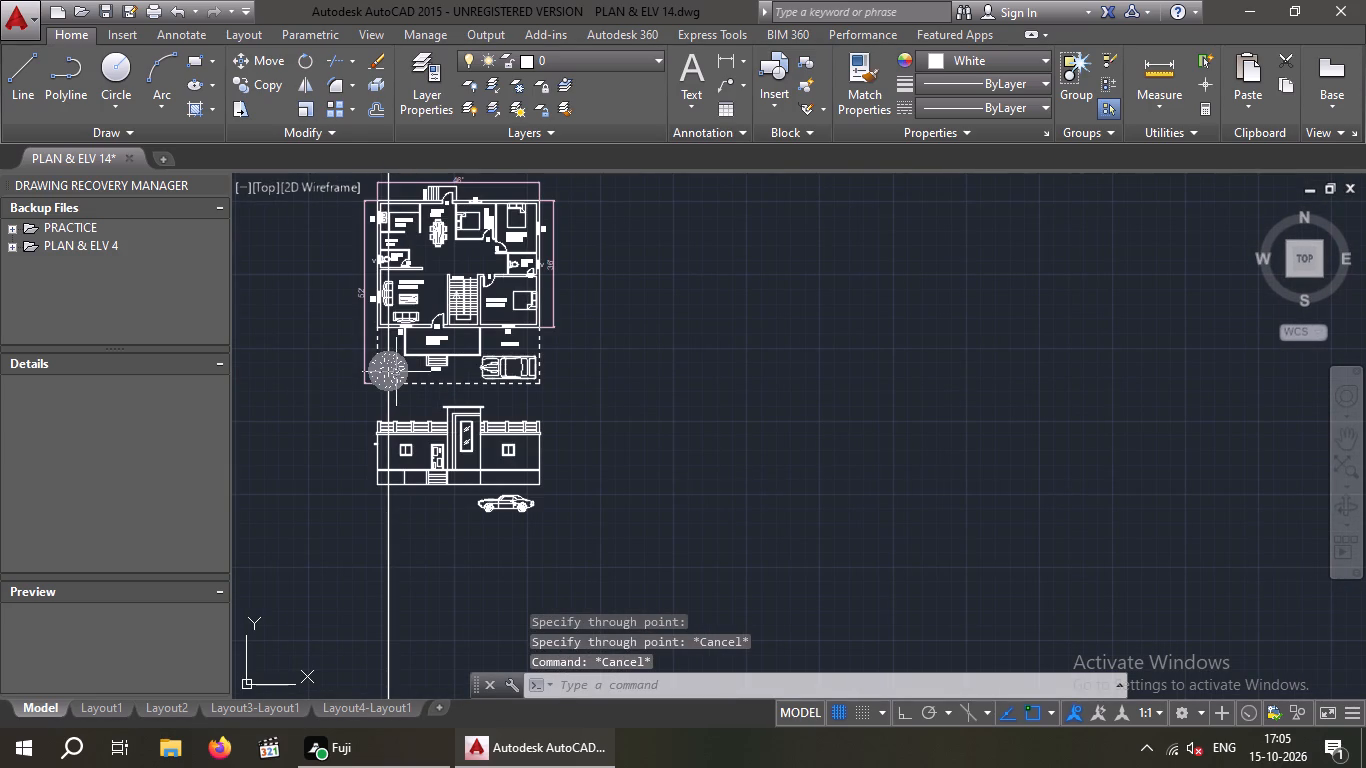
left_click(397, 372)
left_click(267, 88)
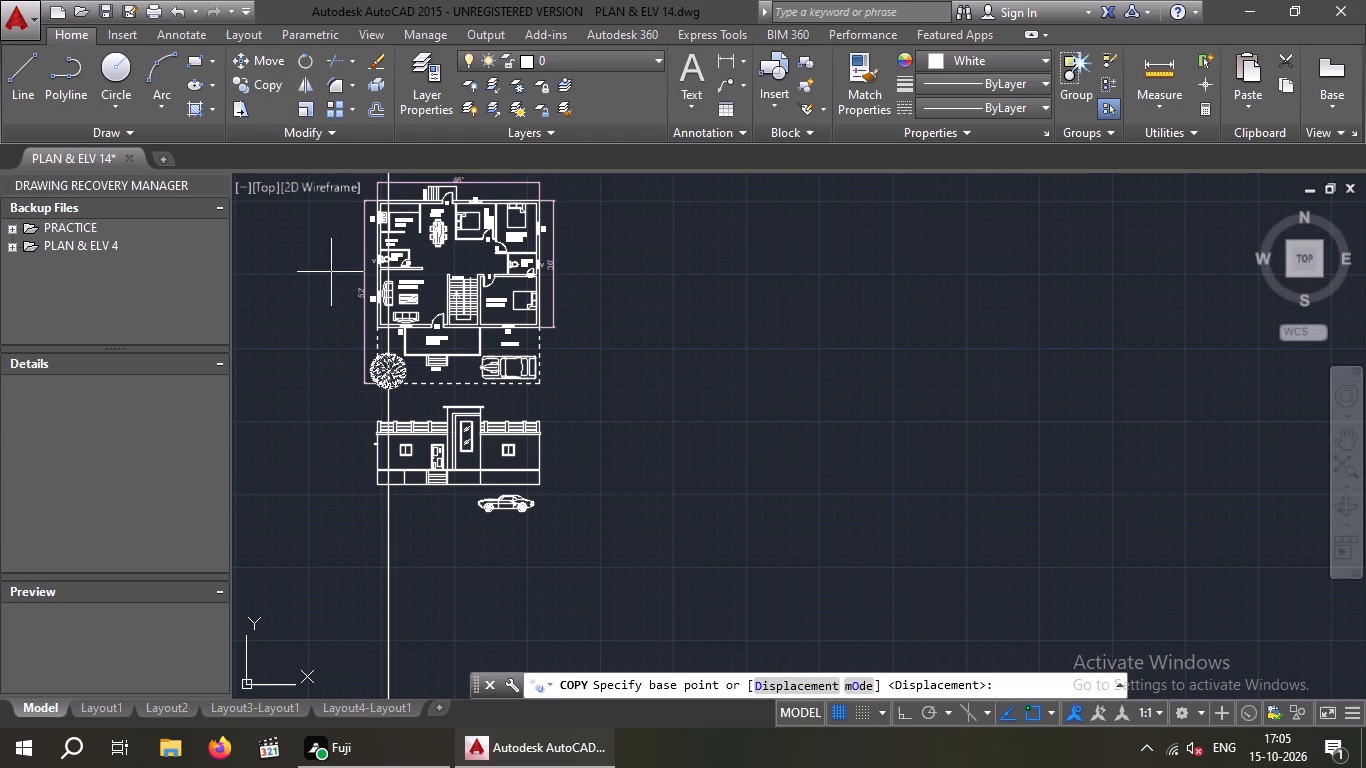
left_click(380, 387)
left_click(327, 587)
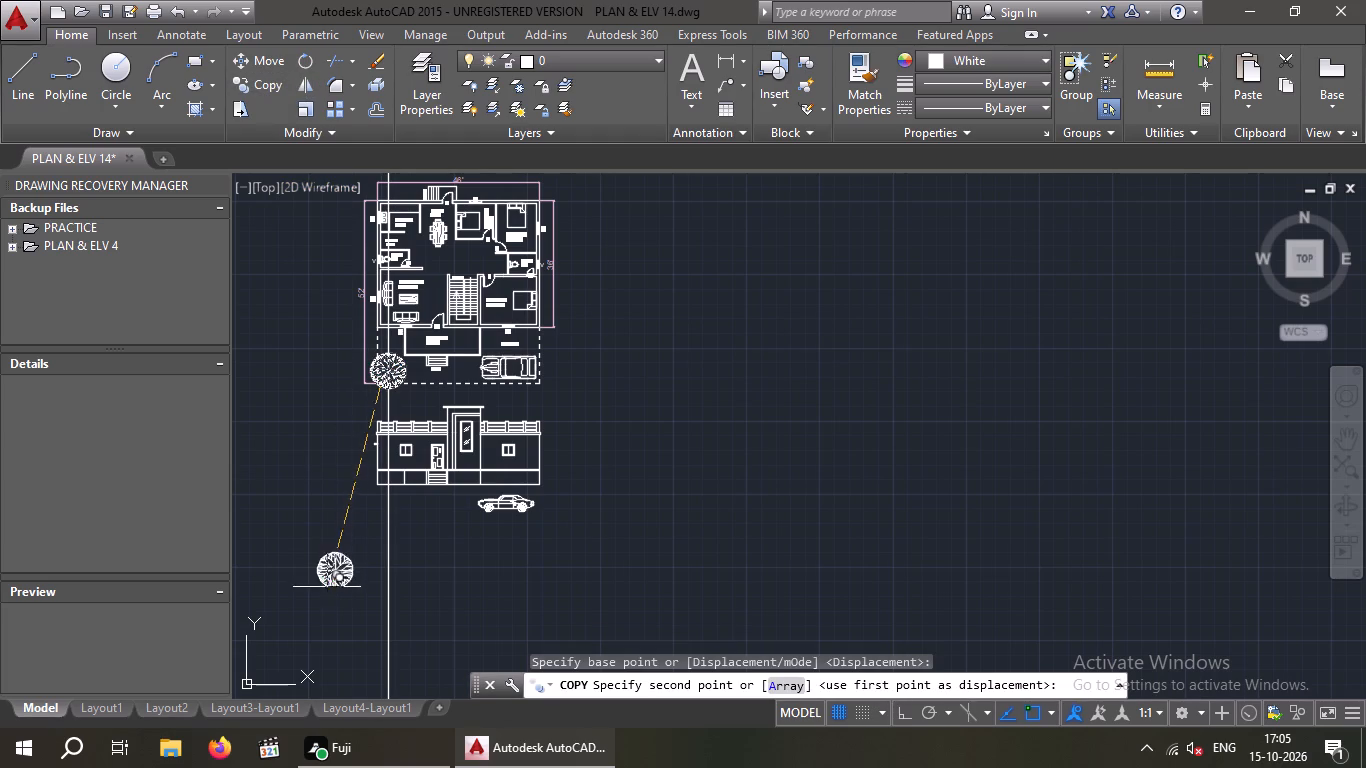
key("Escape")
Switch the copied tree below the elevation to the Type 2 Deciduous (Elevation) variant.
left_click(339, 578)
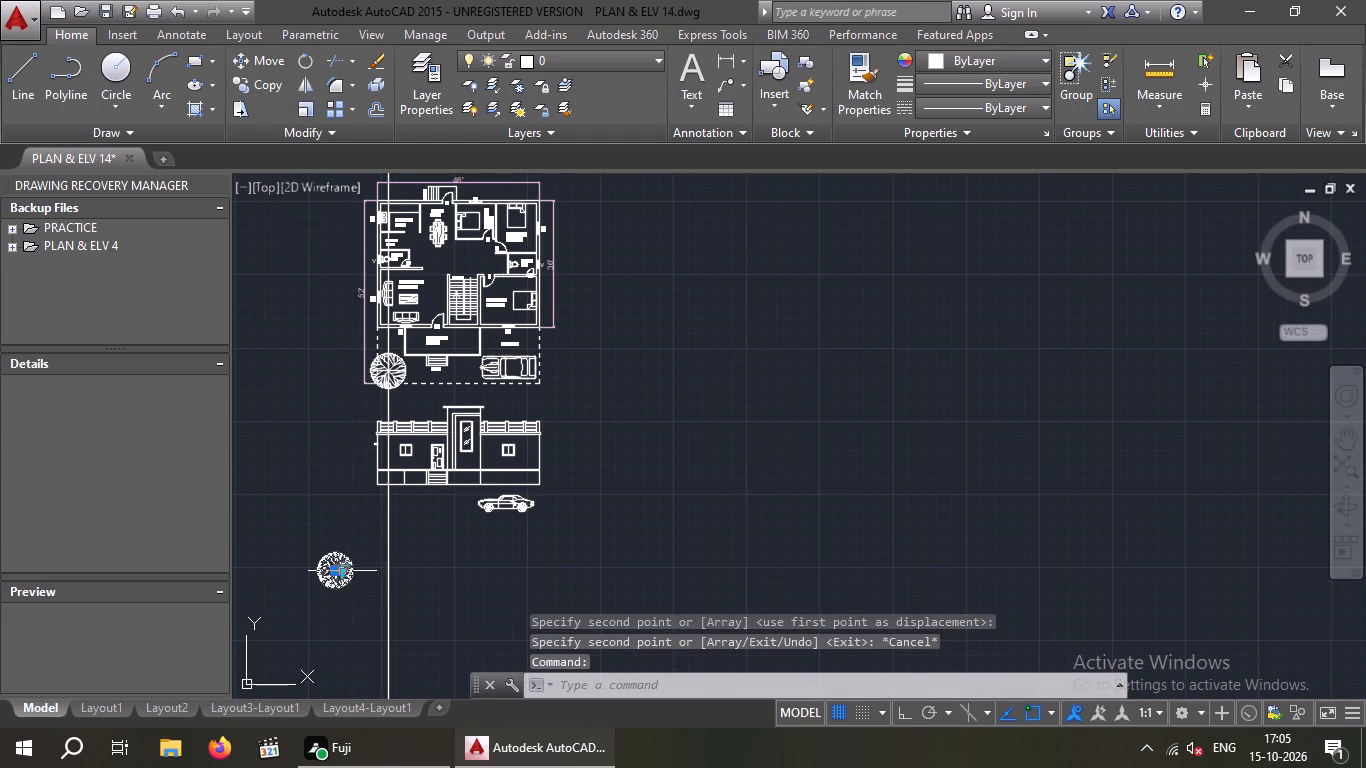
scroll(344, 571, "up", 3)
left_click(334, 573)
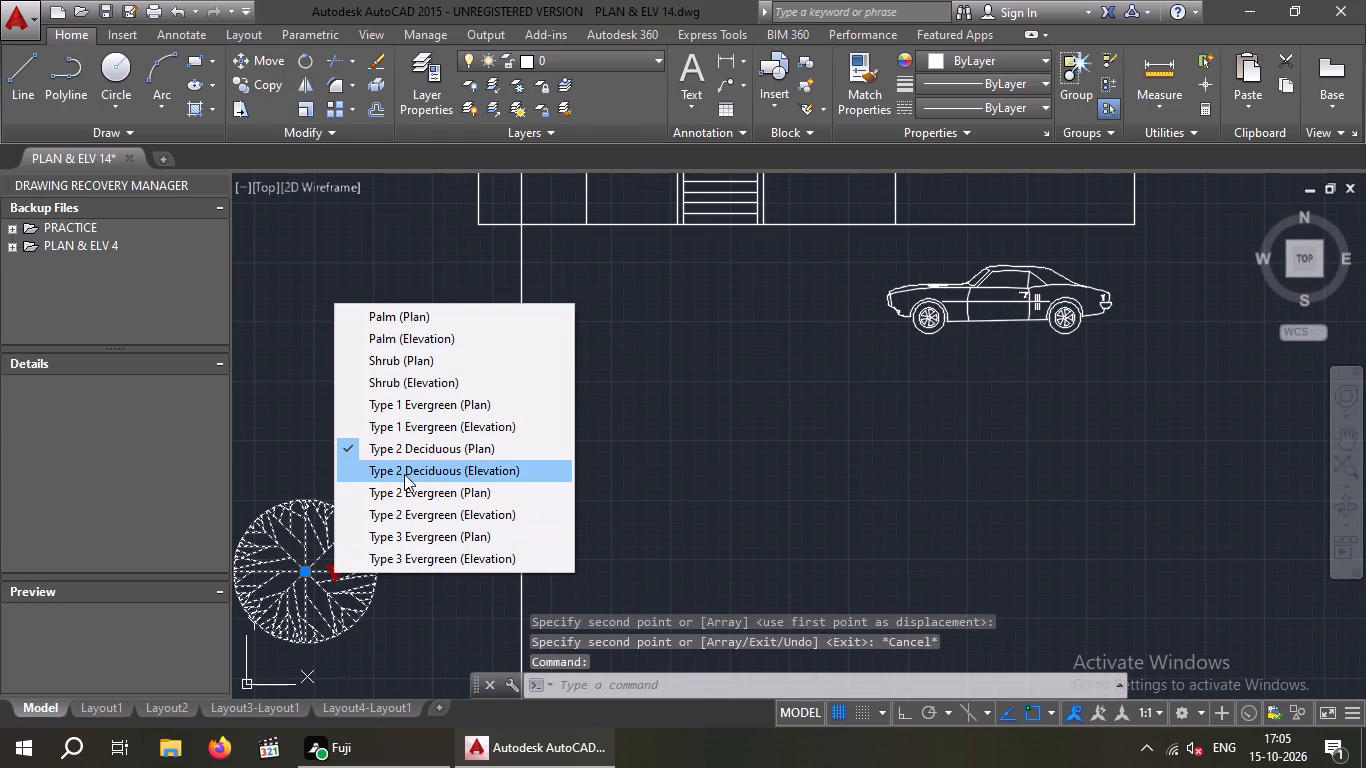
left_click(404, 466)
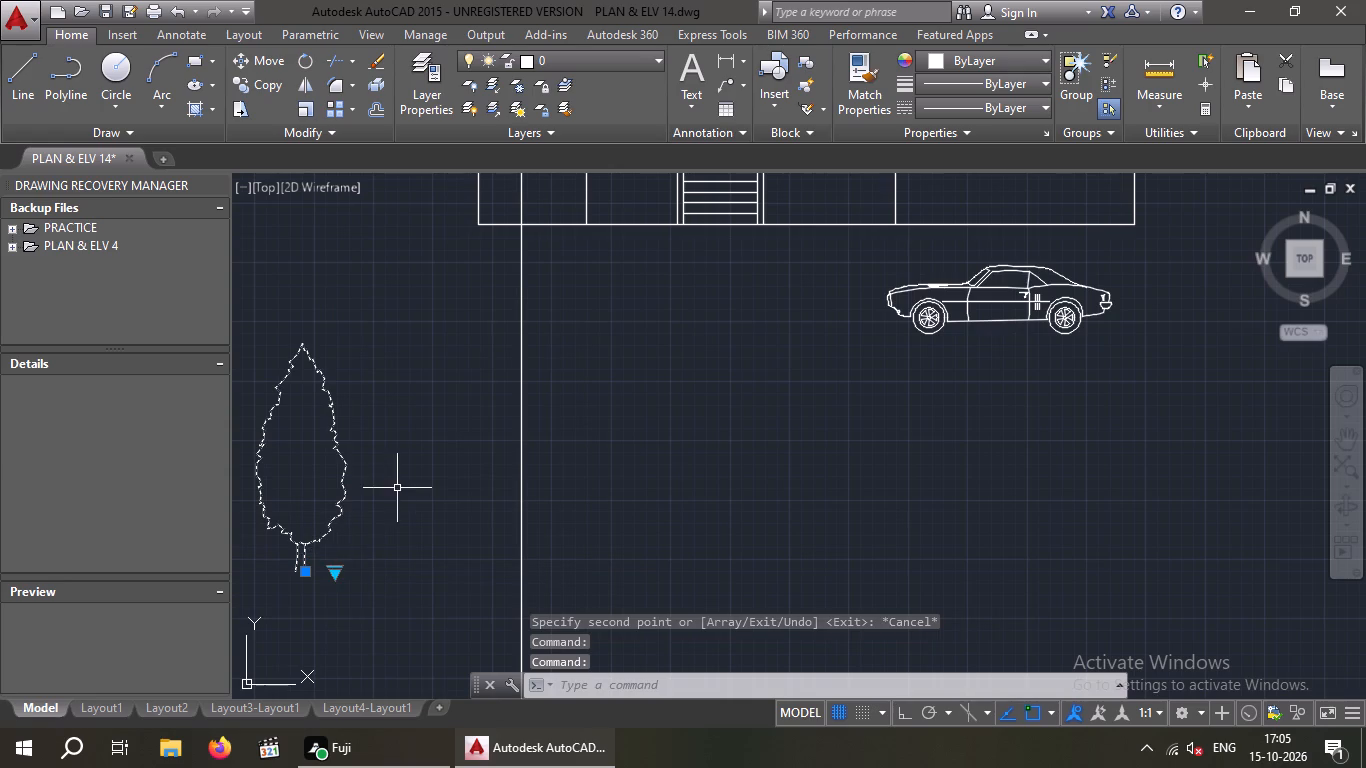
Move the elevation tree by its top point onto the vertical construction line, keeping it below the front elevation.
scroll(397, 488, "down", 1)
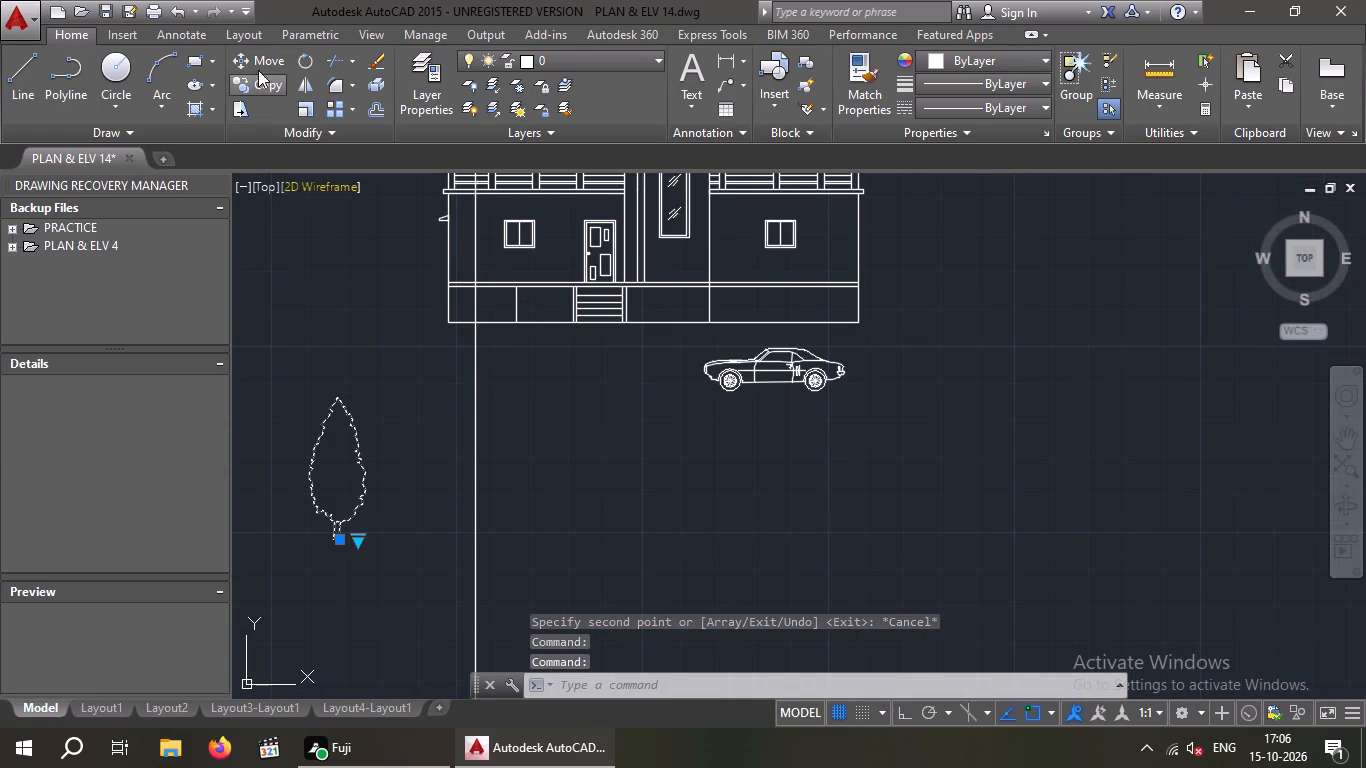
left_click(260, 60)
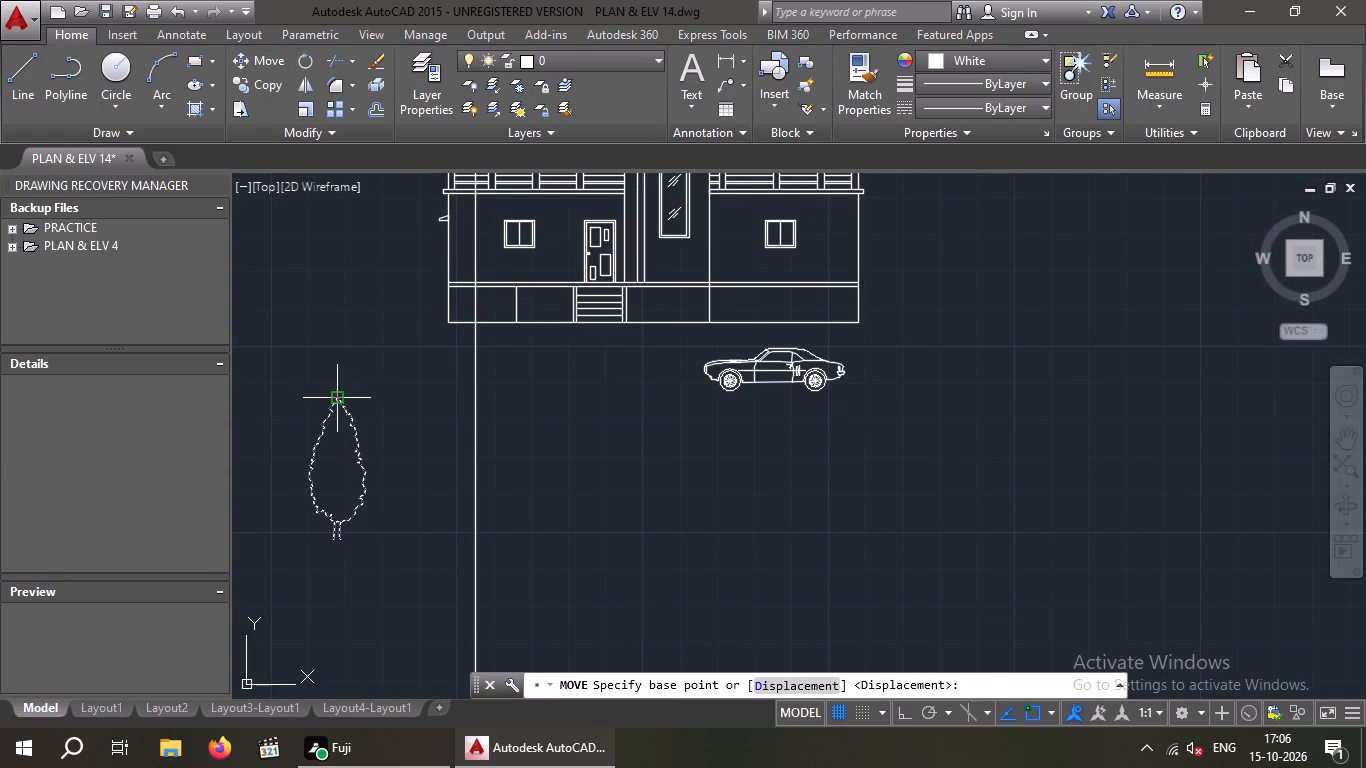
left_click(334, 396)
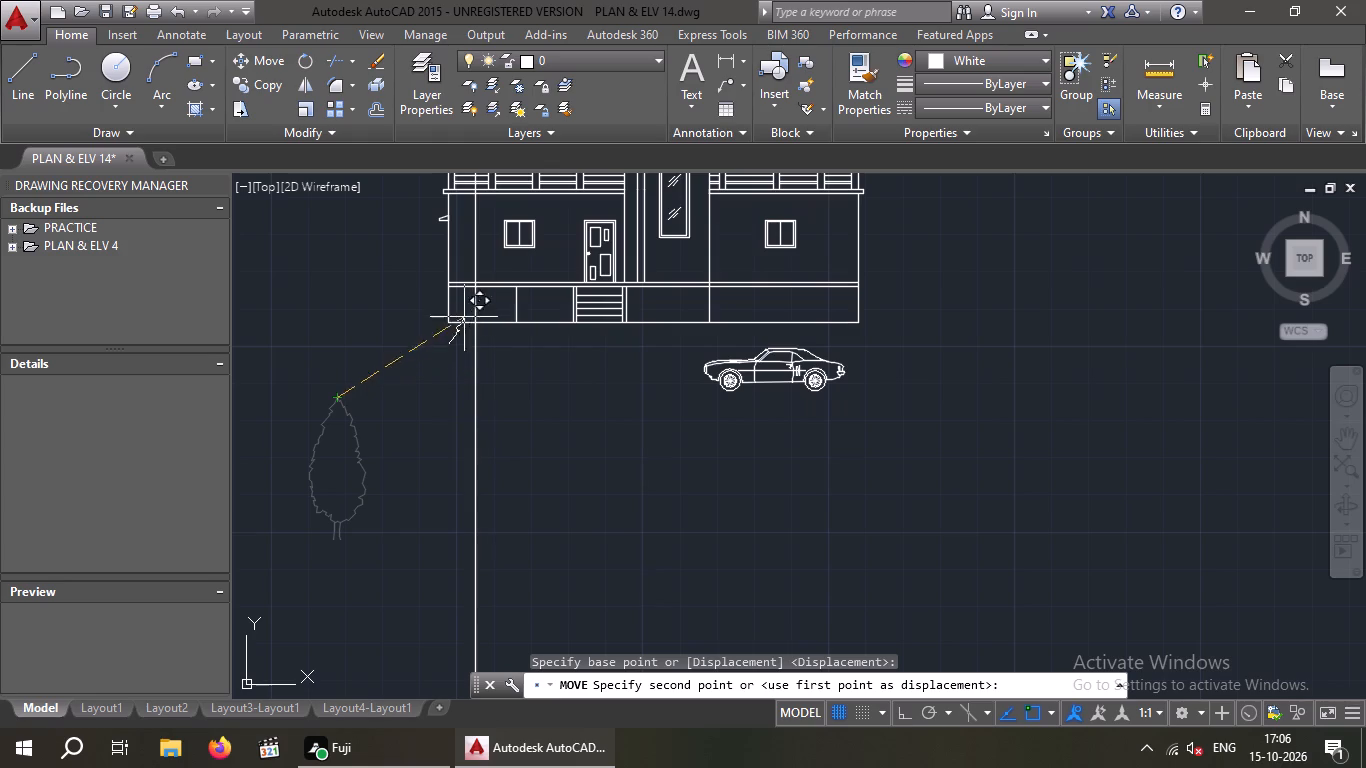
scroll(472, 263, "up", 1)
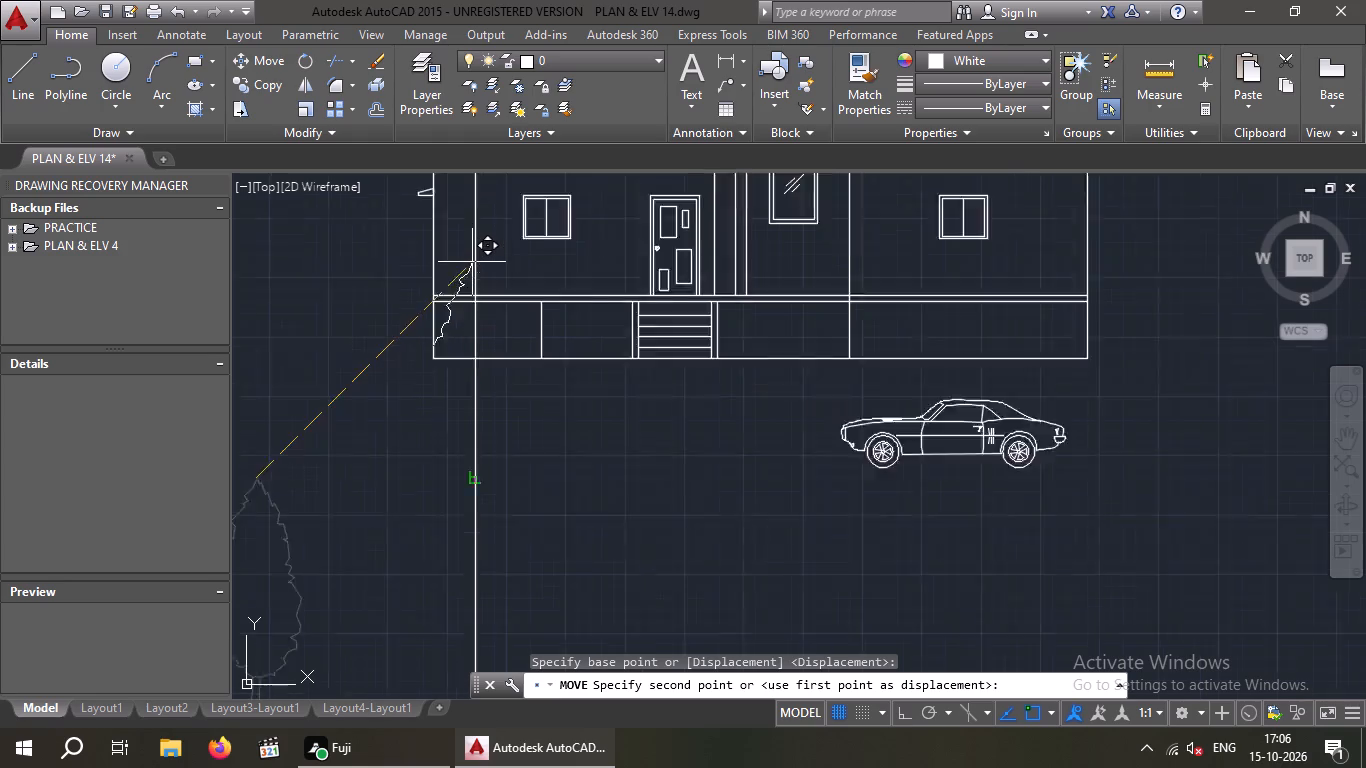
scroll(472, 262, "up", 1)
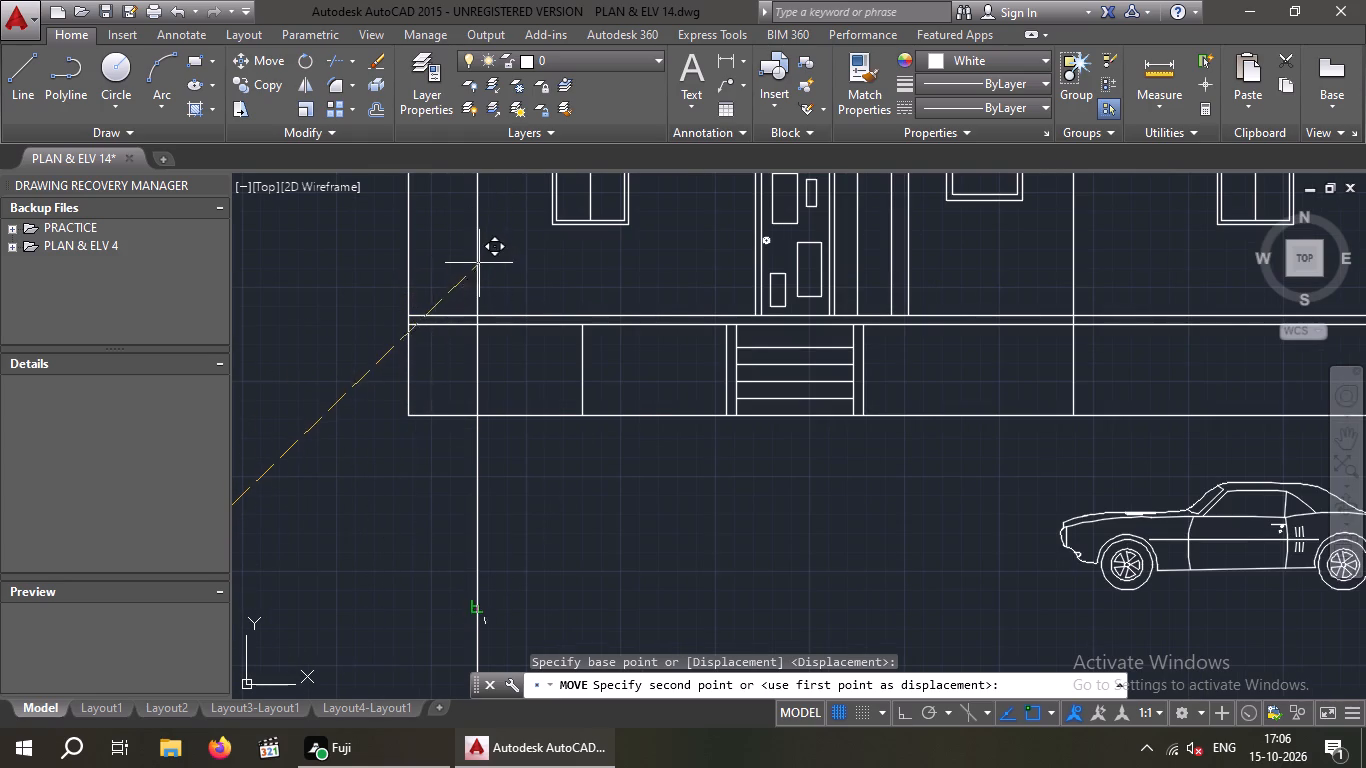
scroll(477, 277, "down", 3)
middle_click_drag(468, 305, 415, 420)
scroll(411, 417, "up", 1)
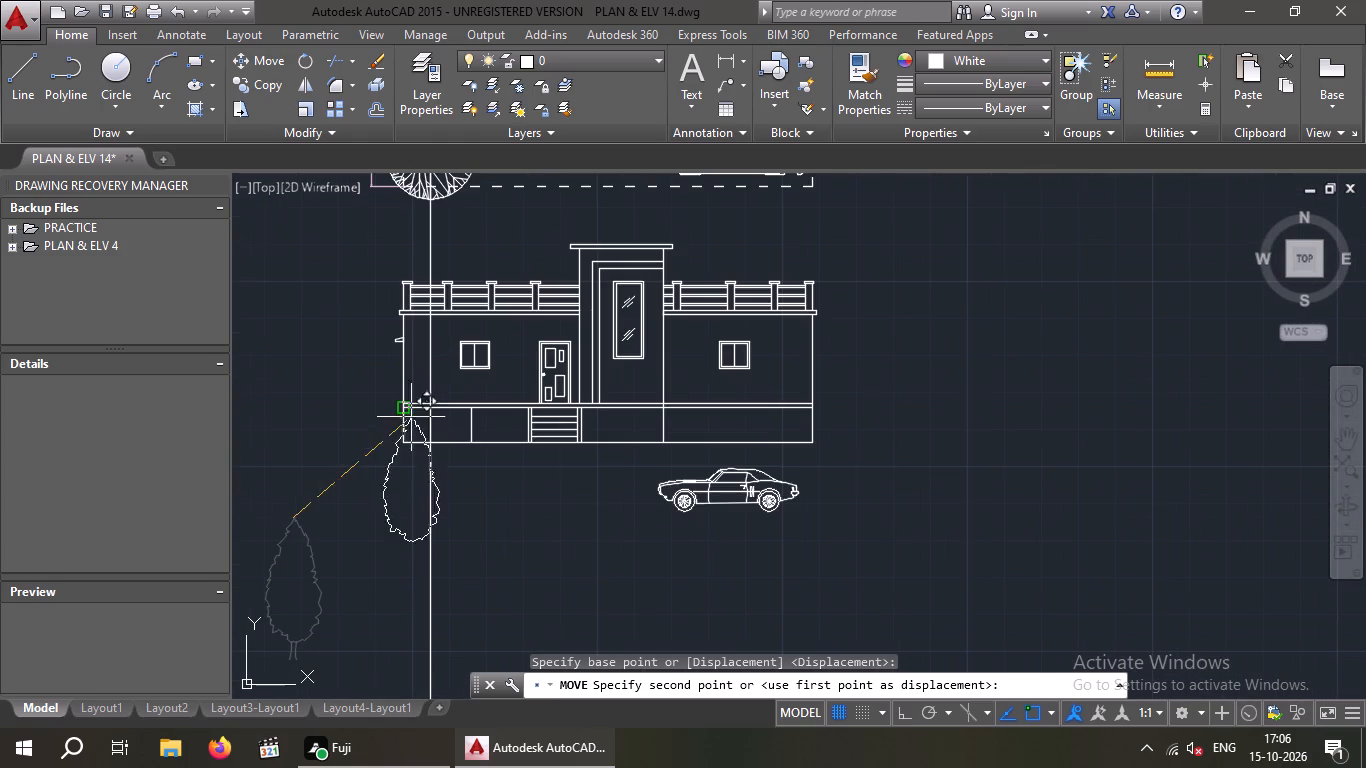
scroll(432, 383, "up", 2)
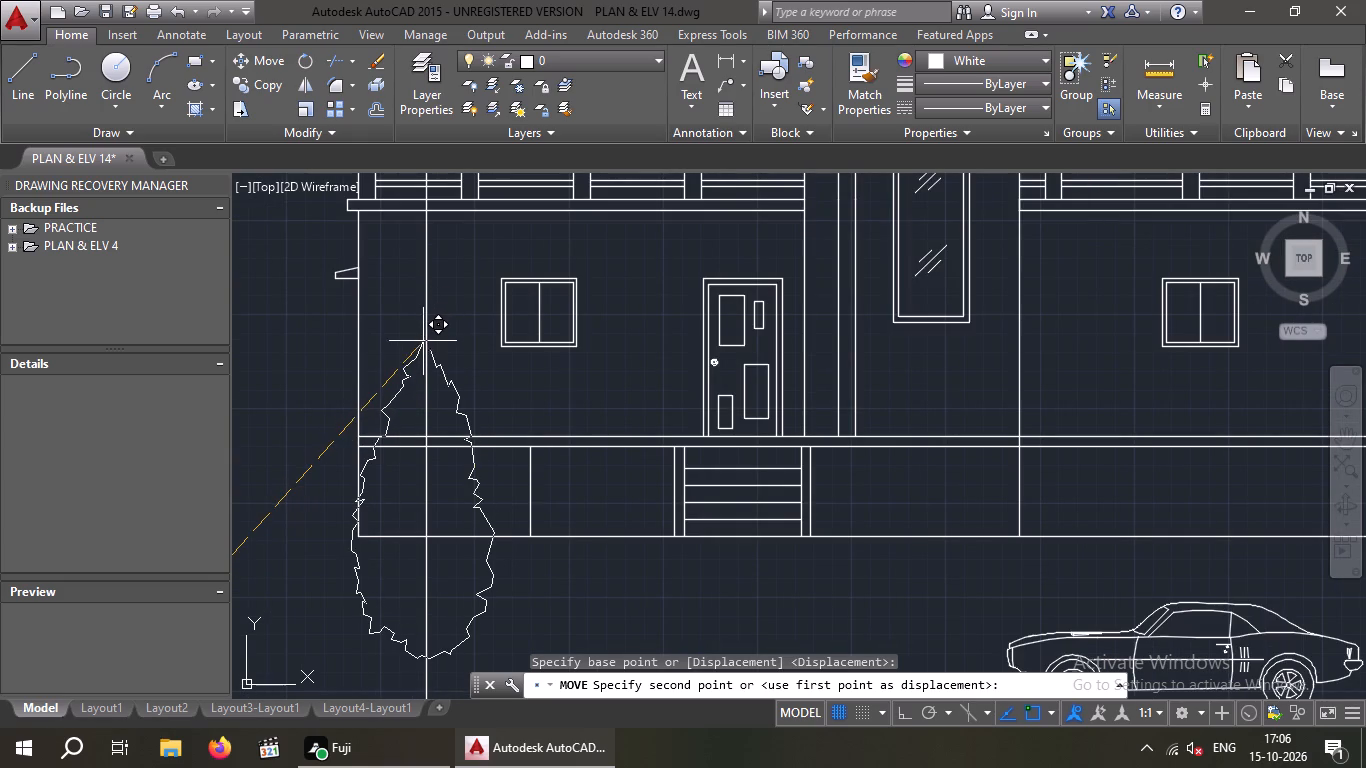
scroll(424, 341, "up", 2)
left_click(429, 343)
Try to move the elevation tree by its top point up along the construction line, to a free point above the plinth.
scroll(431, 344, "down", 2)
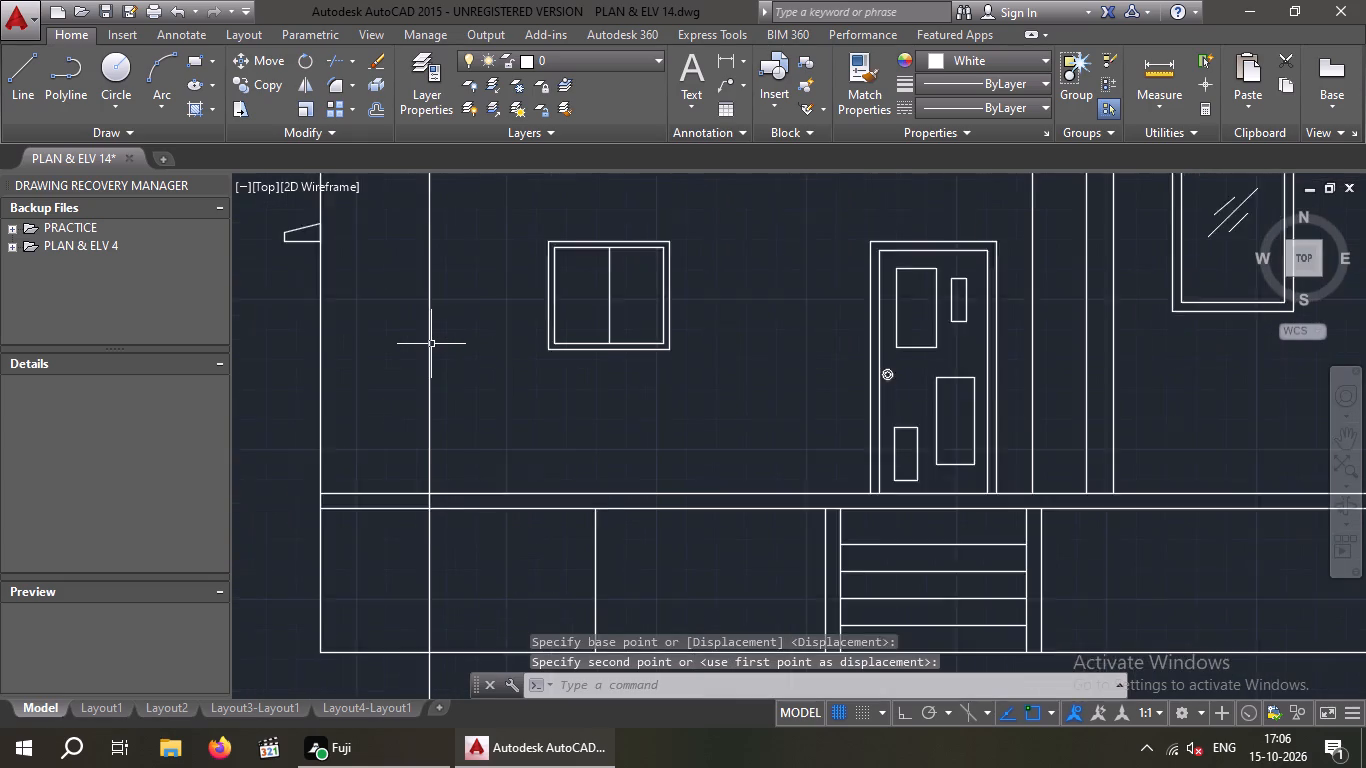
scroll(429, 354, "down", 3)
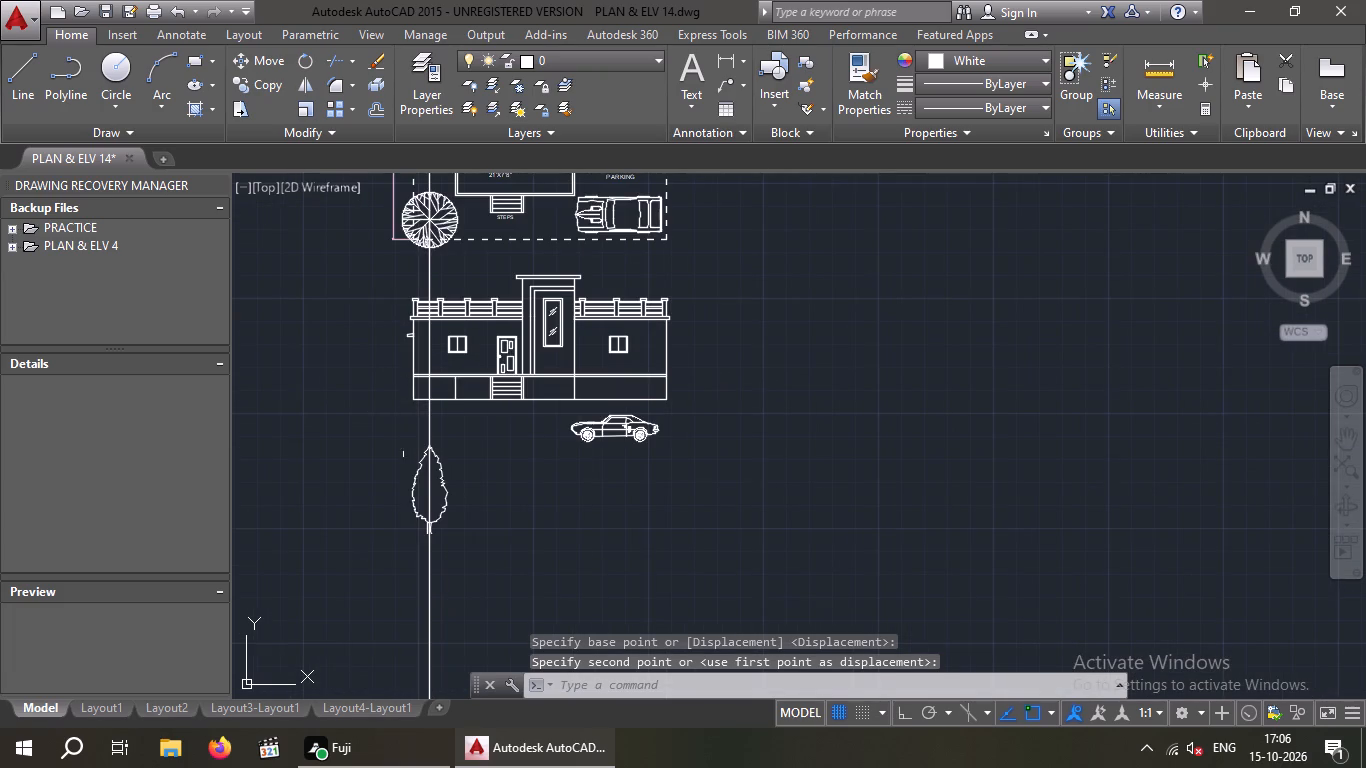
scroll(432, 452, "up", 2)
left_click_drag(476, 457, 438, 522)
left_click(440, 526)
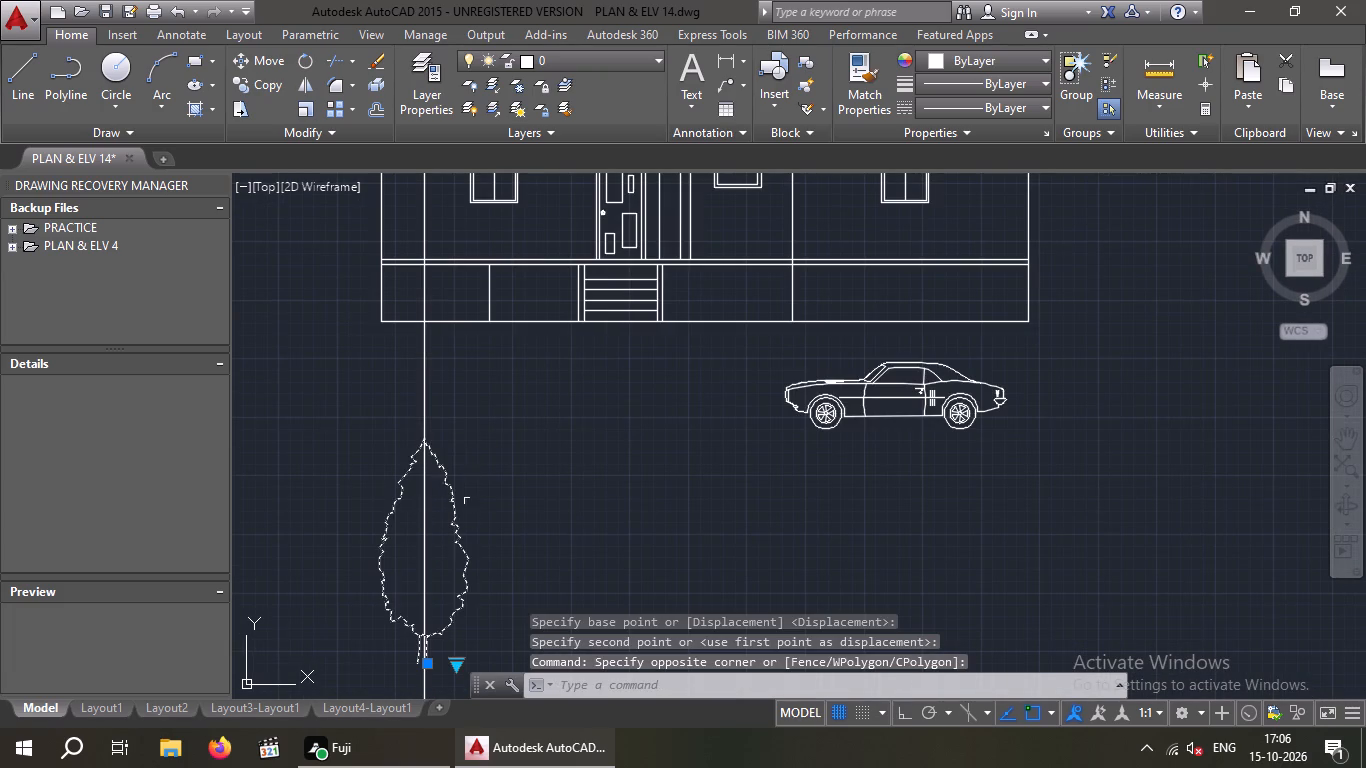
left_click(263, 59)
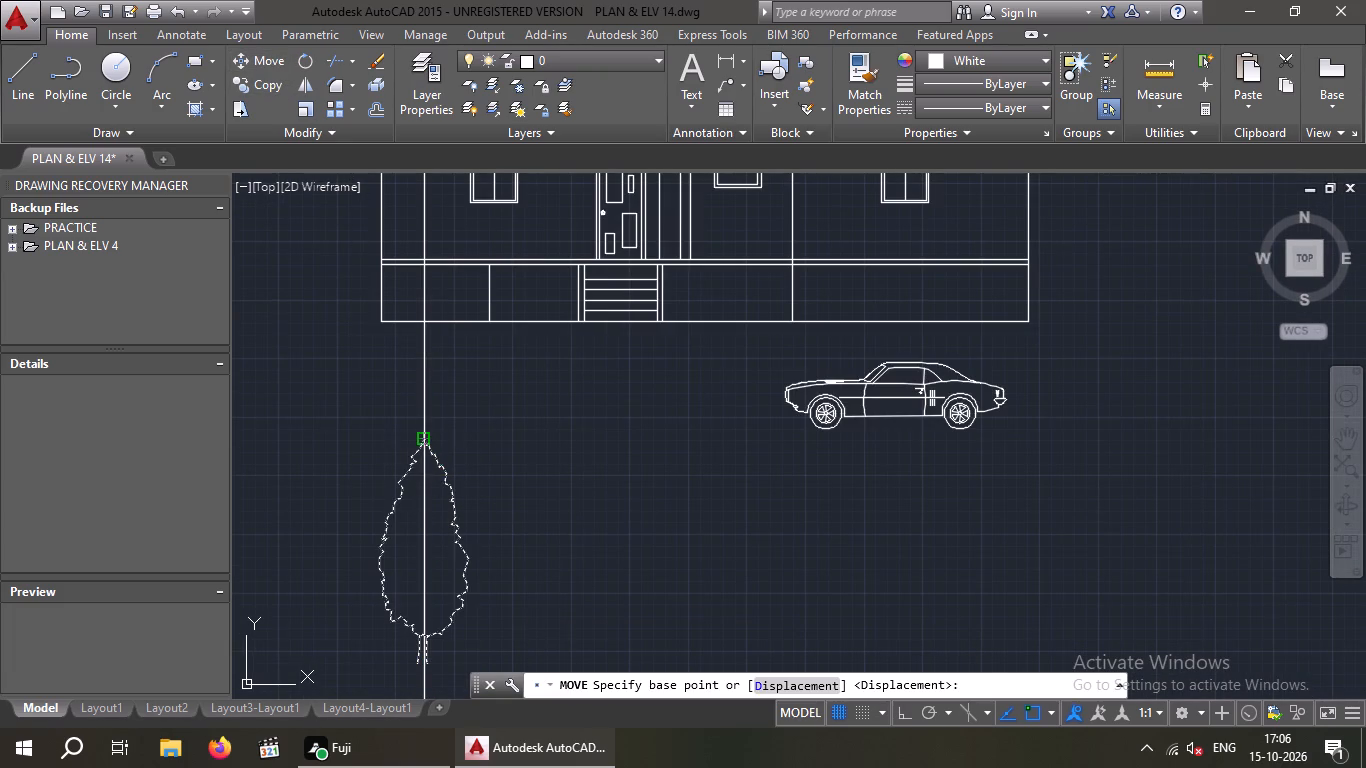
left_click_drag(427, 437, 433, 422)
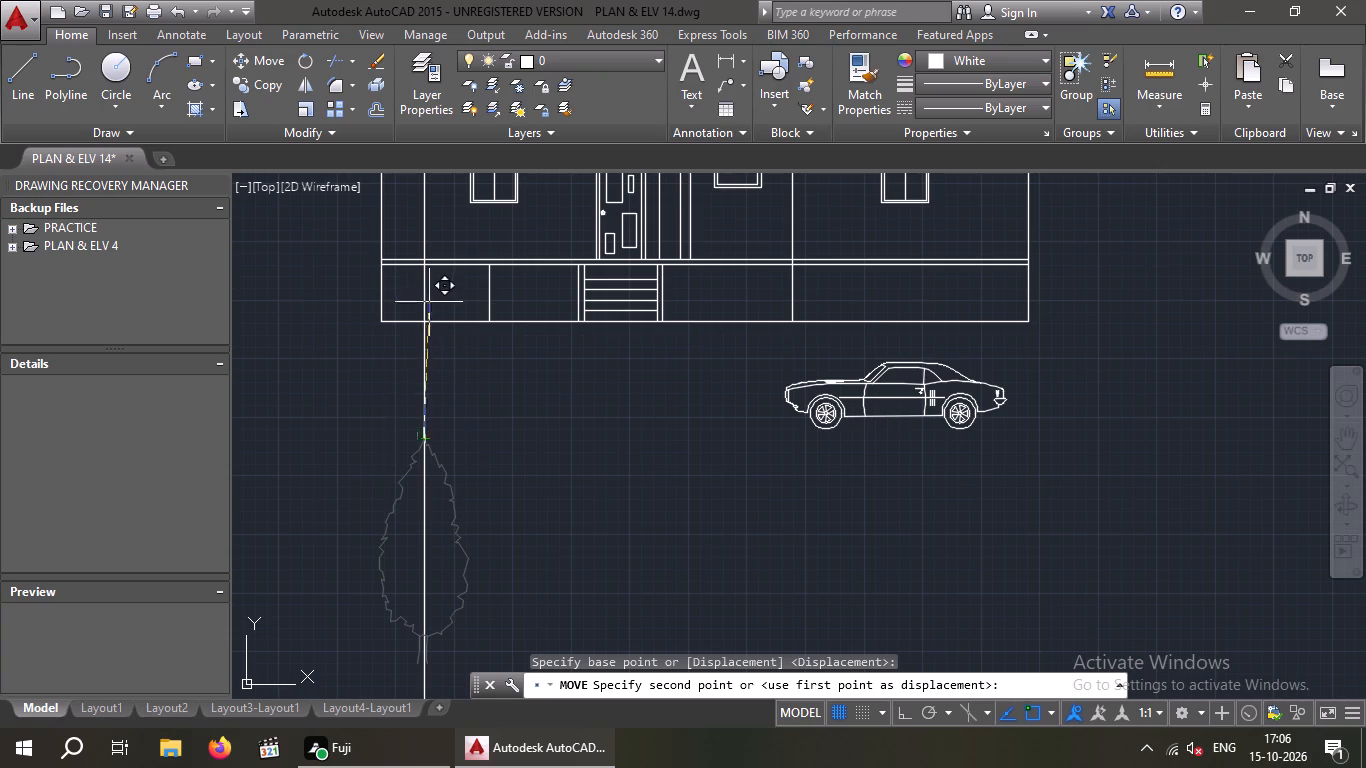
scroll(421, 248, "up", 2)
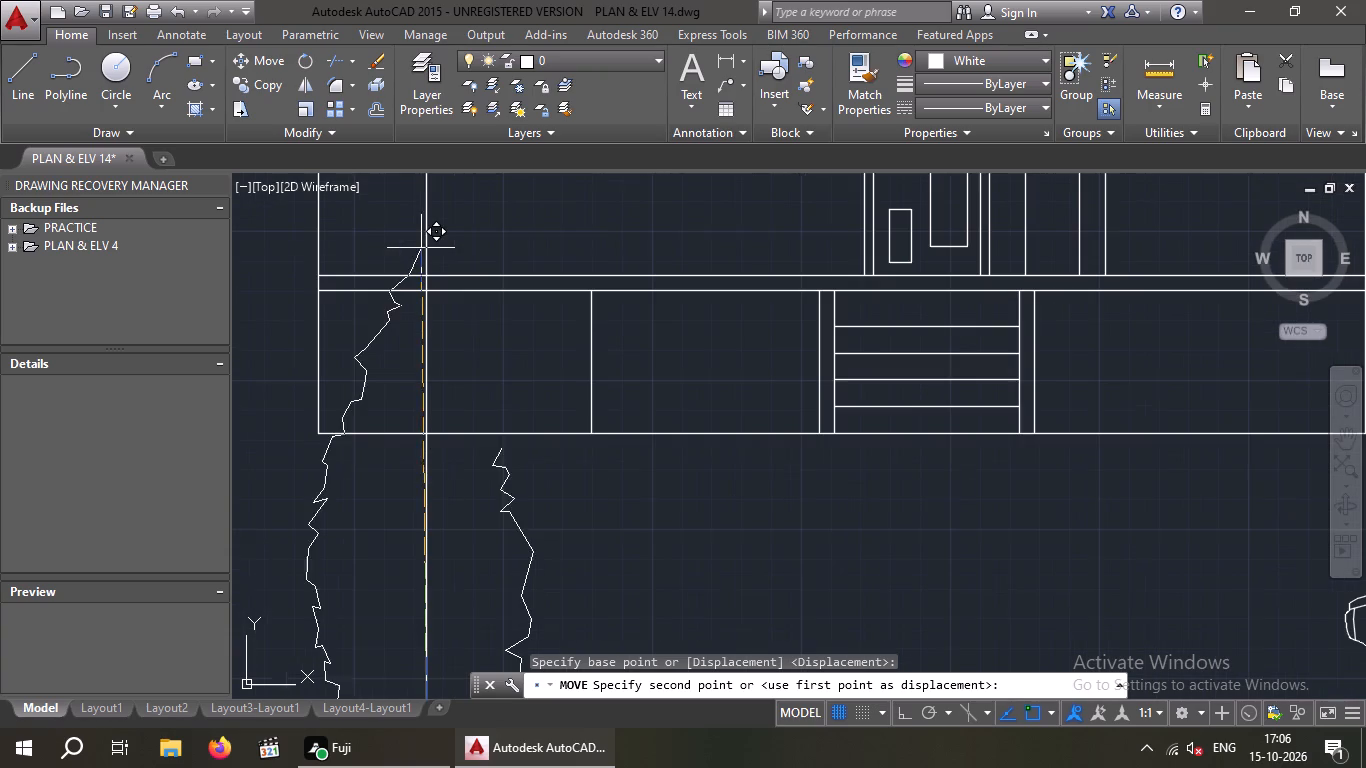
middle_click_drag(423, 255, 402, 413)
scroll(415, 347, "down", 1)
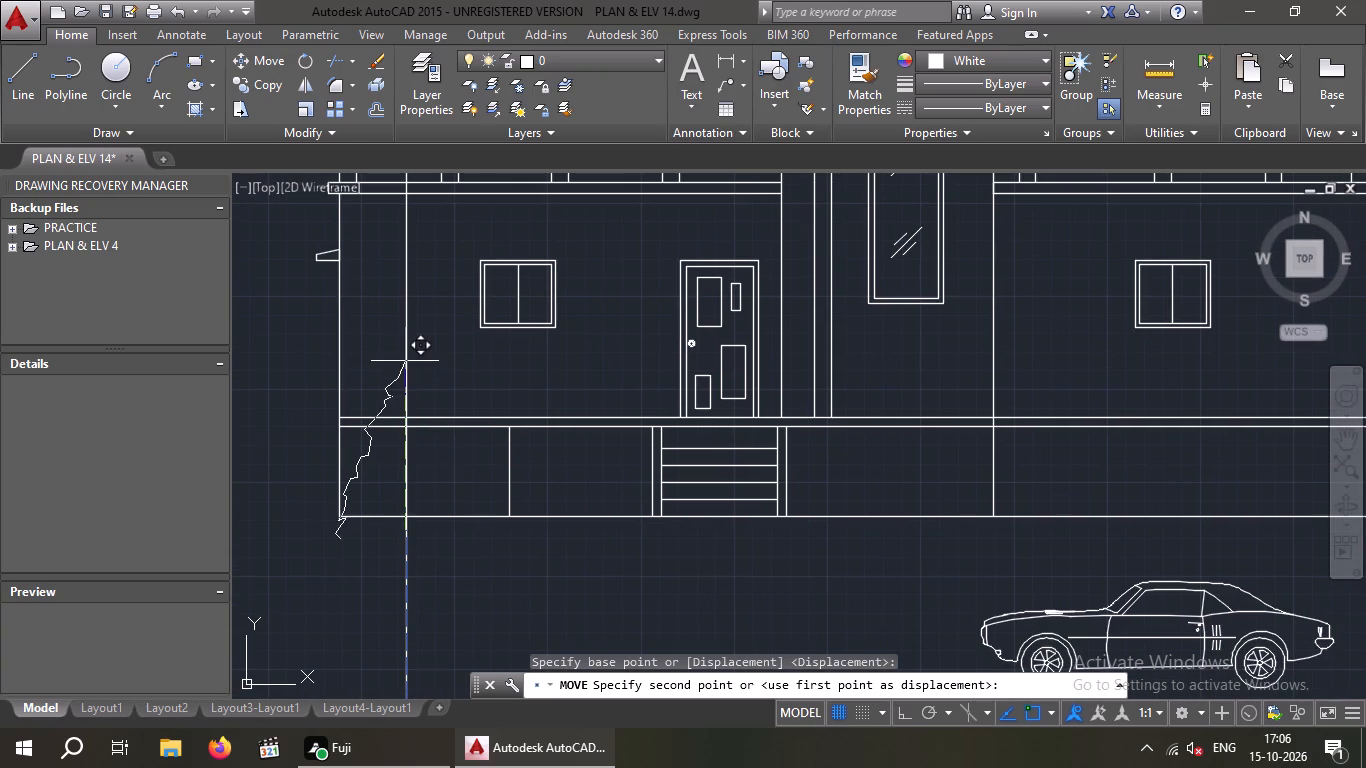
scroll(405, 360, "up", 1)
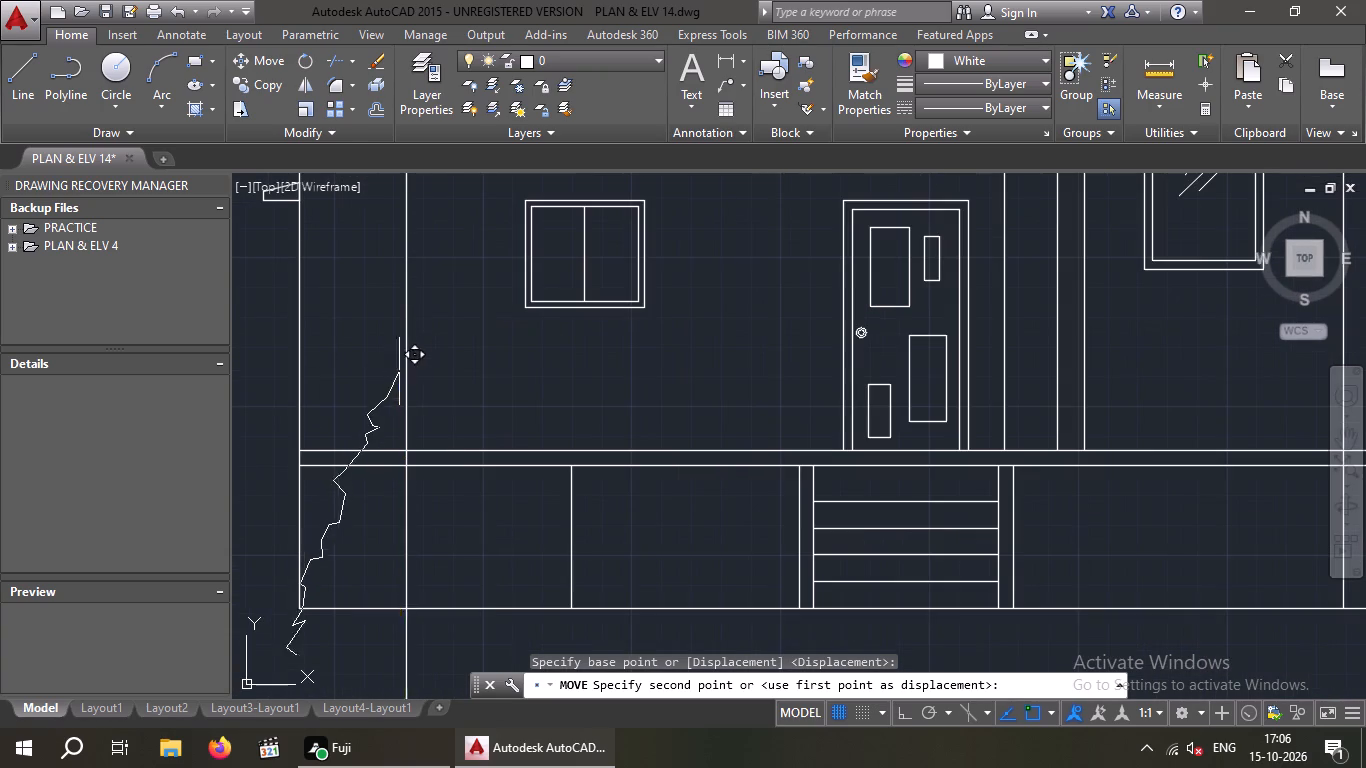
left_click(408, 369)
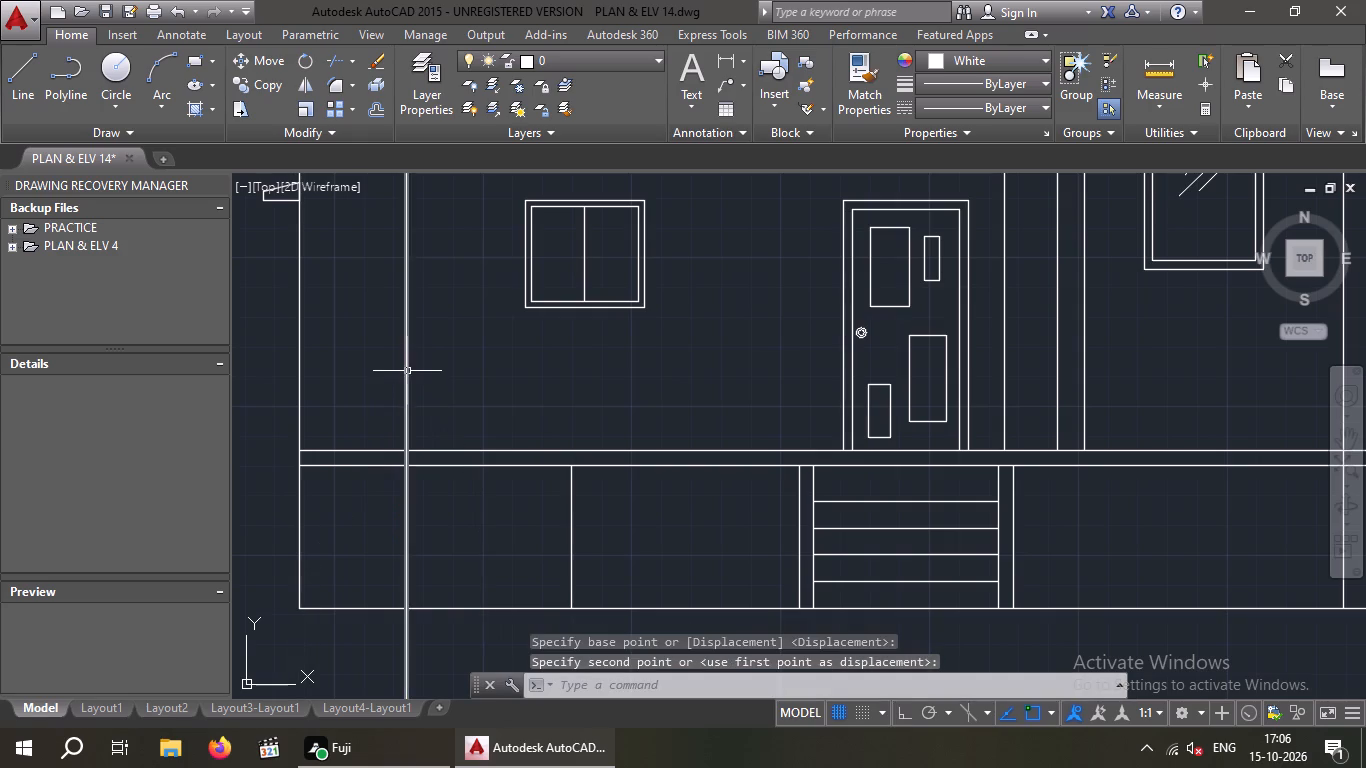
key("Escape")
Draw a horizontal helper line from the vertical construction line, about 3'-6" above the plinth, outward past the nearby end wall.
scroll(472, 320, "down", 1)
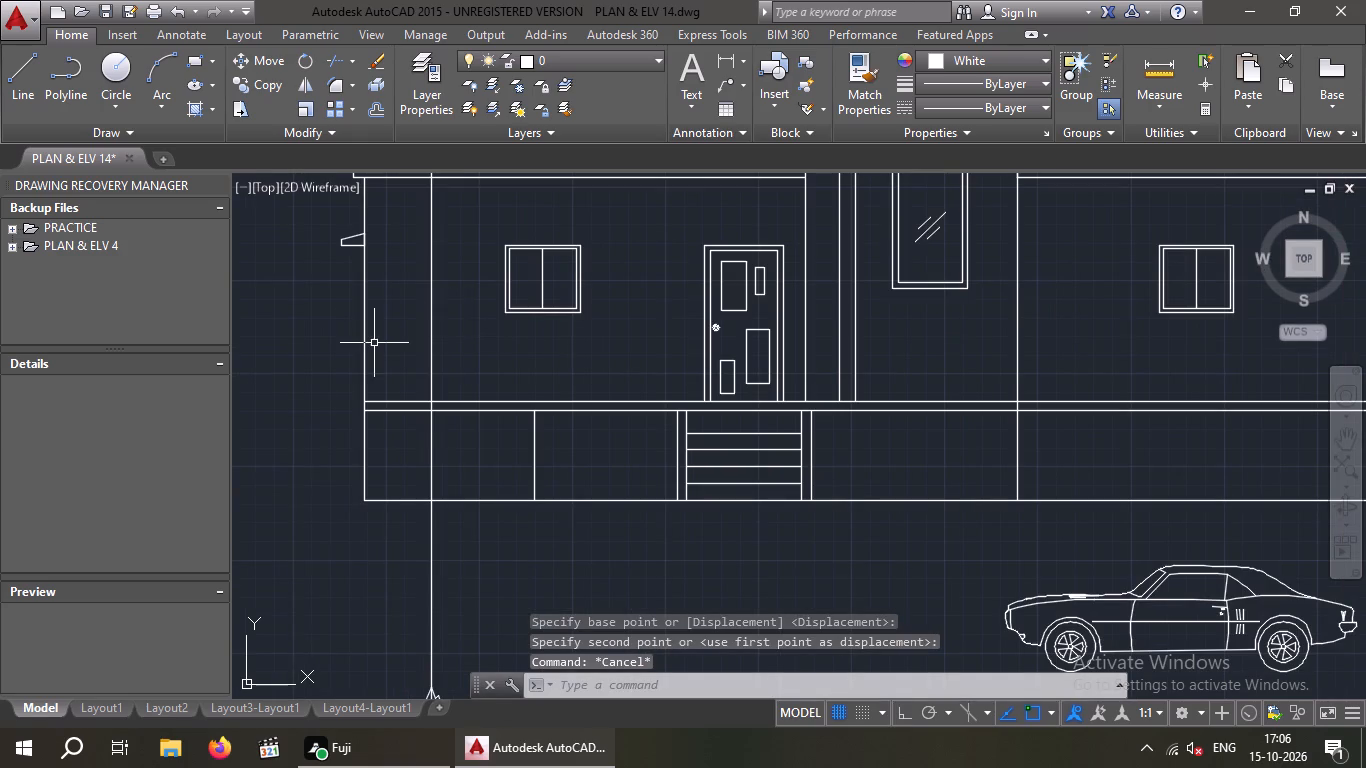
key("l")
key("Return")
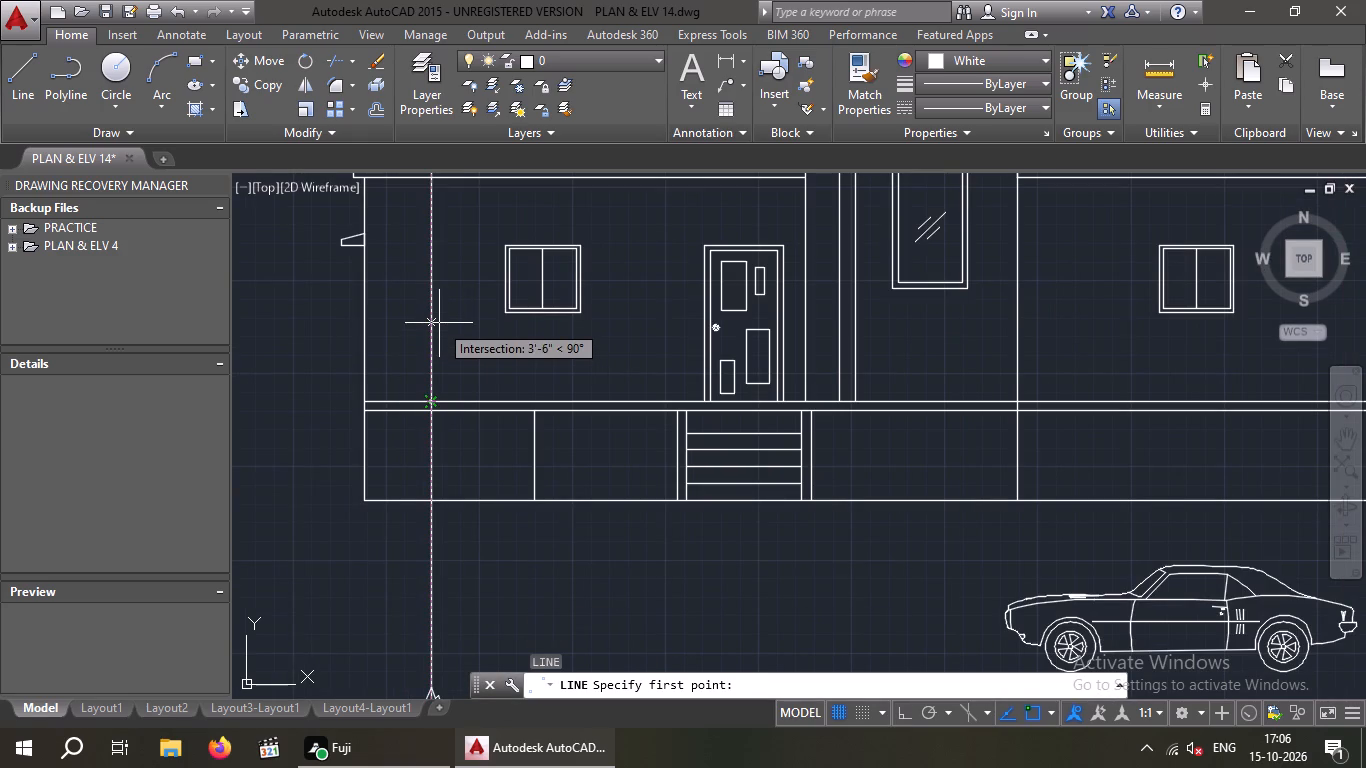
left_click_drag(439, 322, 418, 326)
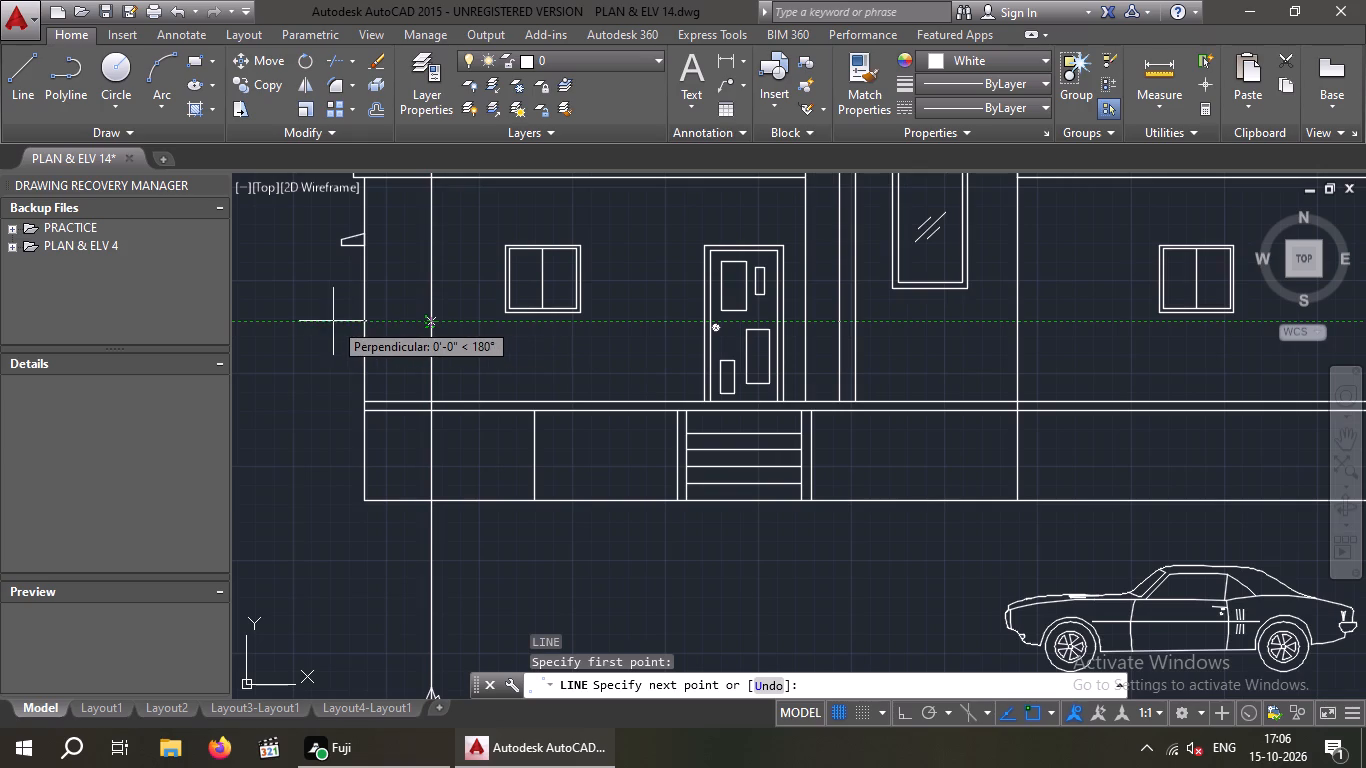
left_click(433, 321)
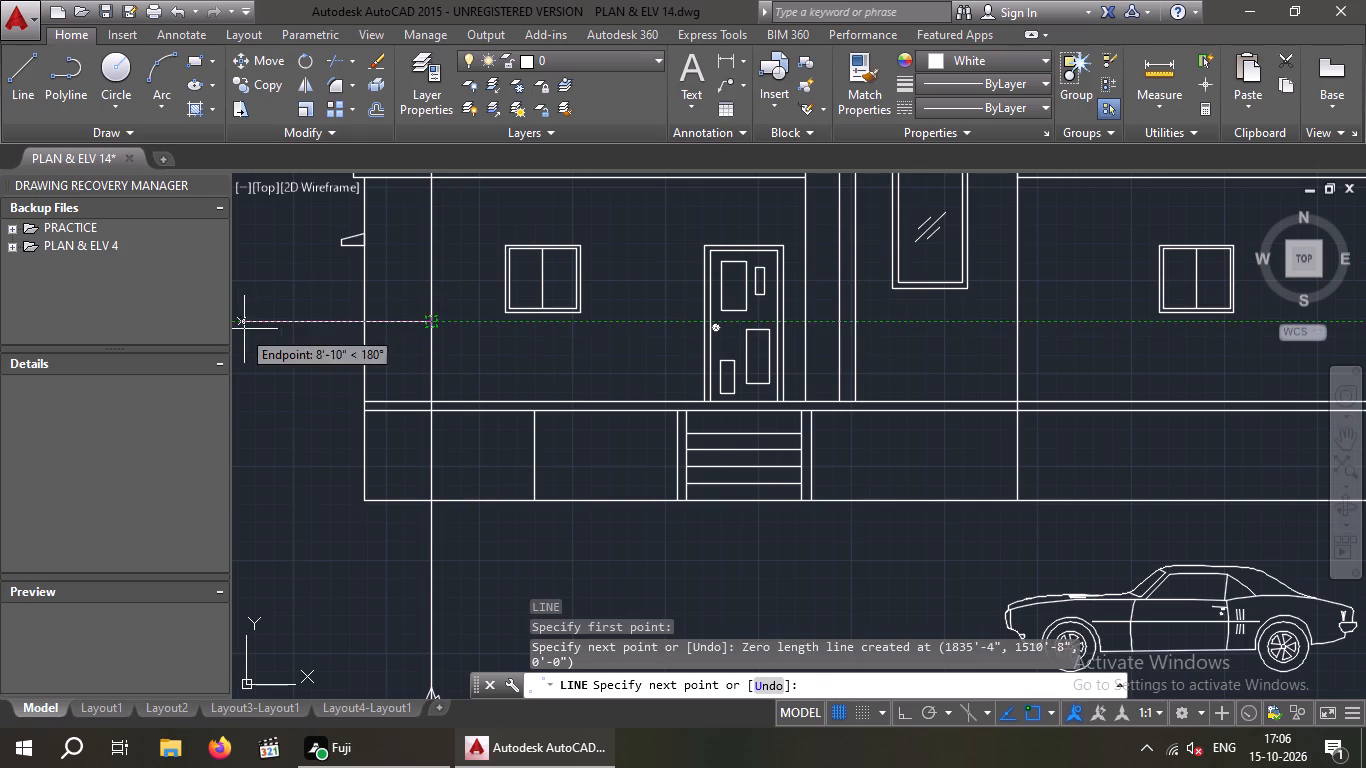
left_click(263, 329)
key("Escape")
Move the elevation tree by its top point up to where the horizontal helper line meets the vertical construction line.
scroll(298, 357, "down", 3)
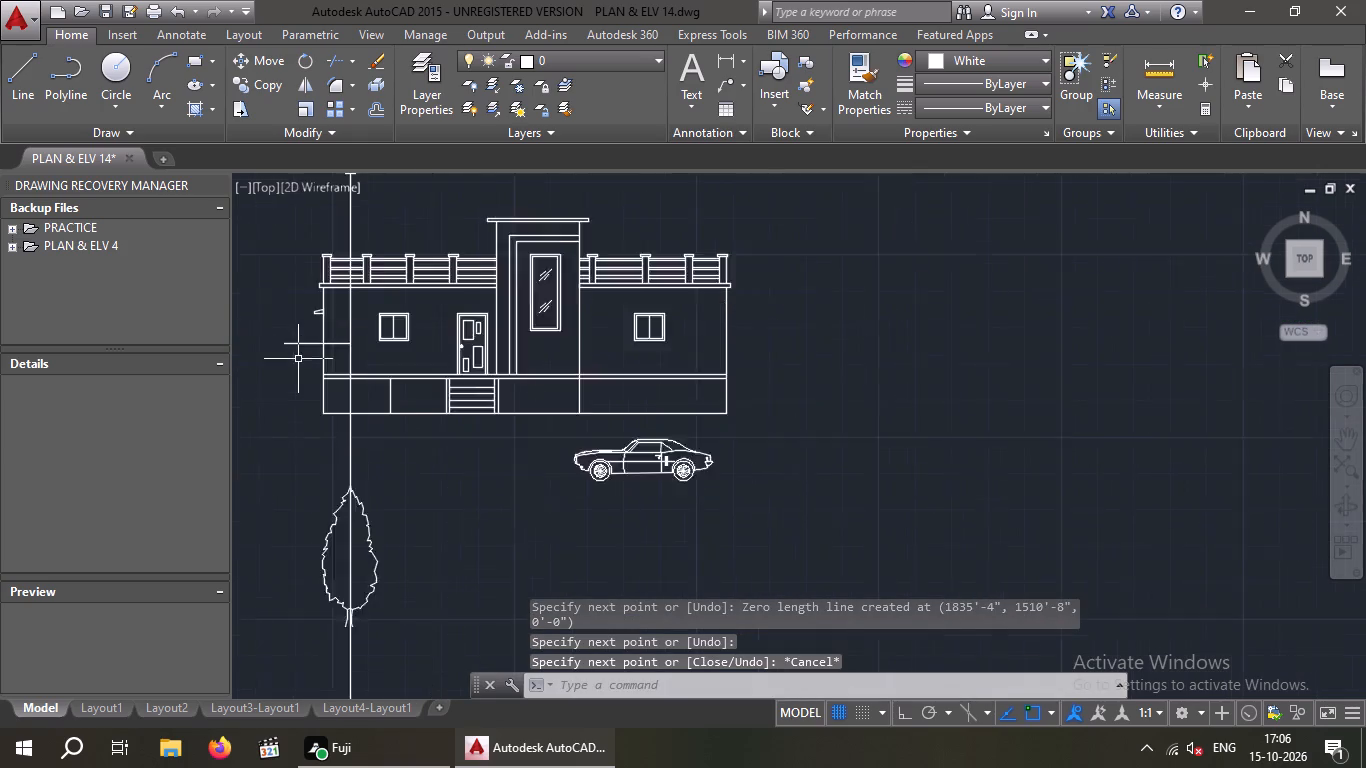
left_click_drag(395, 450, 305, 479)
key("Escape")
left_click_drag(363, 475, 337, 492)
left_click(336, 492)
left_click(249, 52)
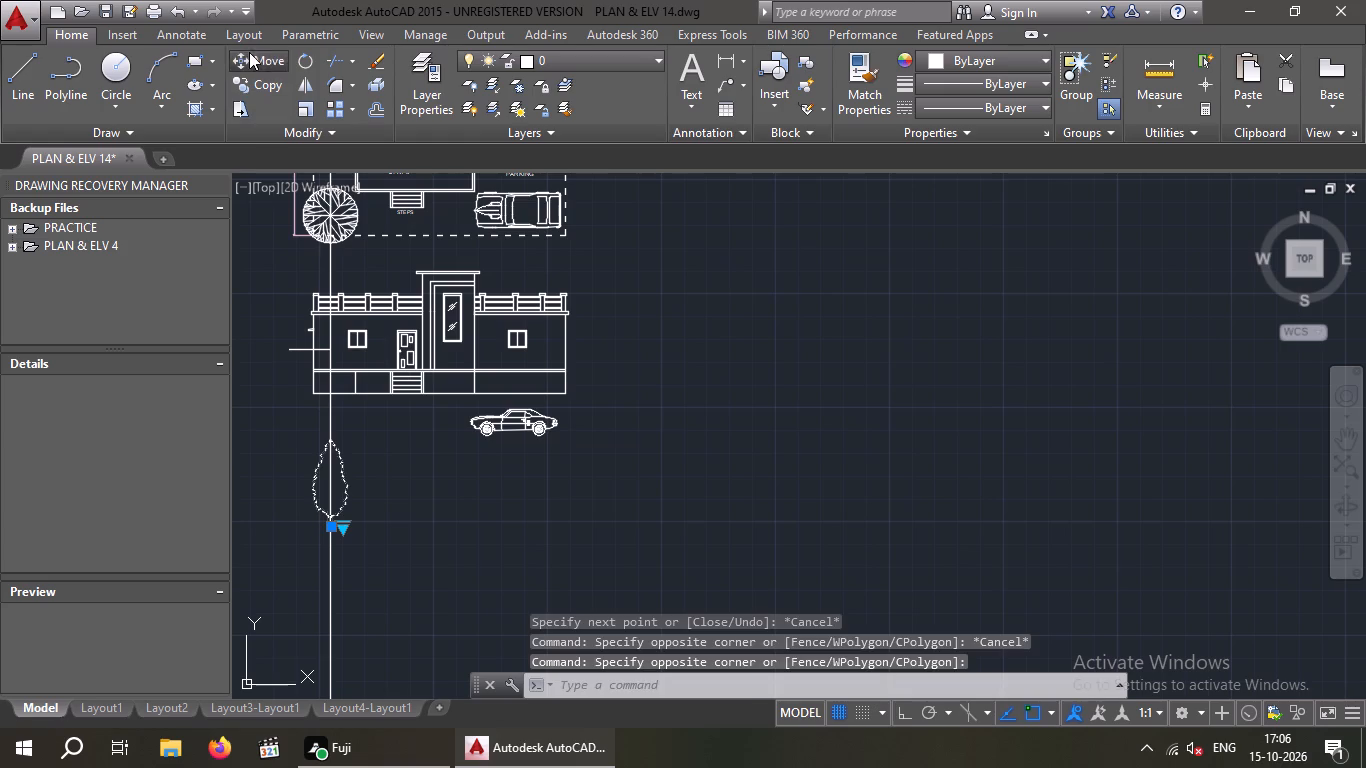
scroll(338, 445, "up", 2)
left_click(312, 436)
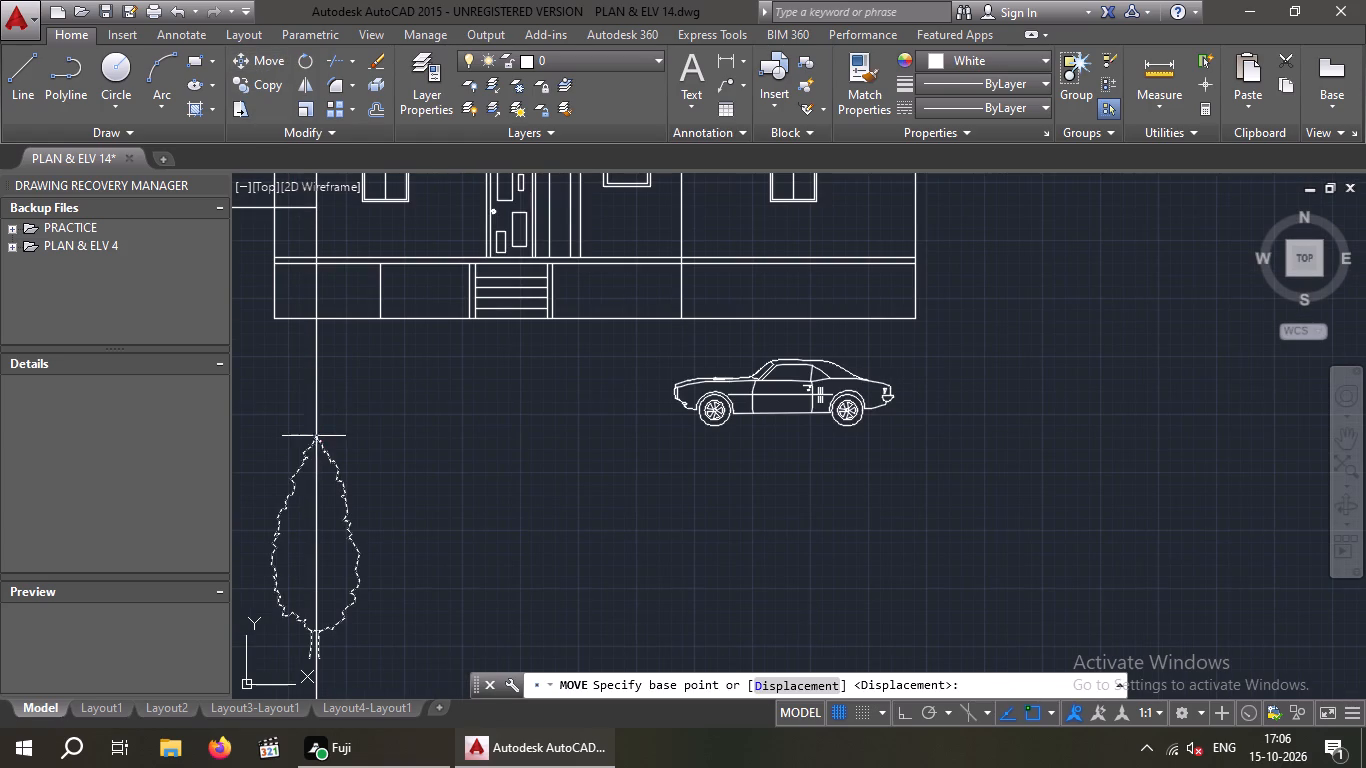
middle_click_drag(308, 241, 284, 411)
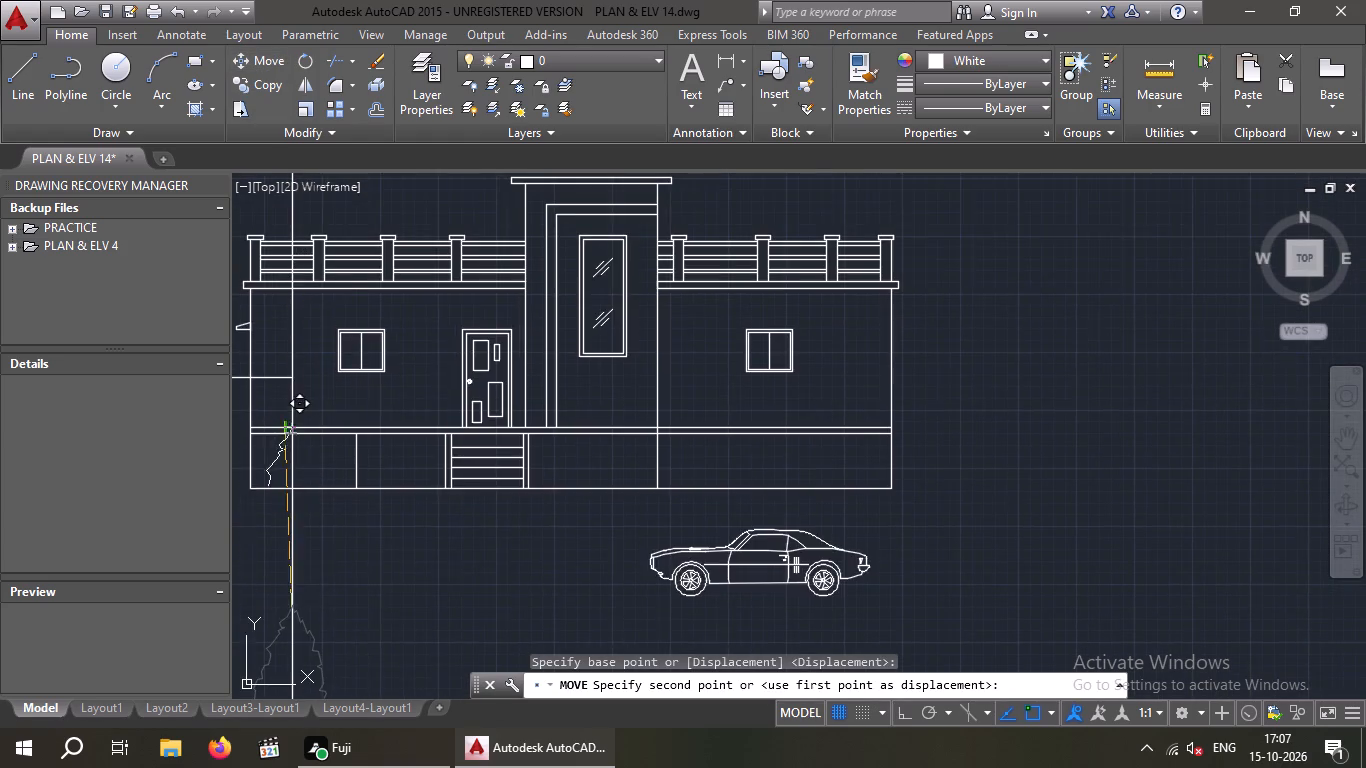
scroll(285, 418, "up", 1)
left_click(295, 351)
key("Escape")
Delete the vertical construction line and the horizontal helper line.
scroll(344, 377, "down", 2)
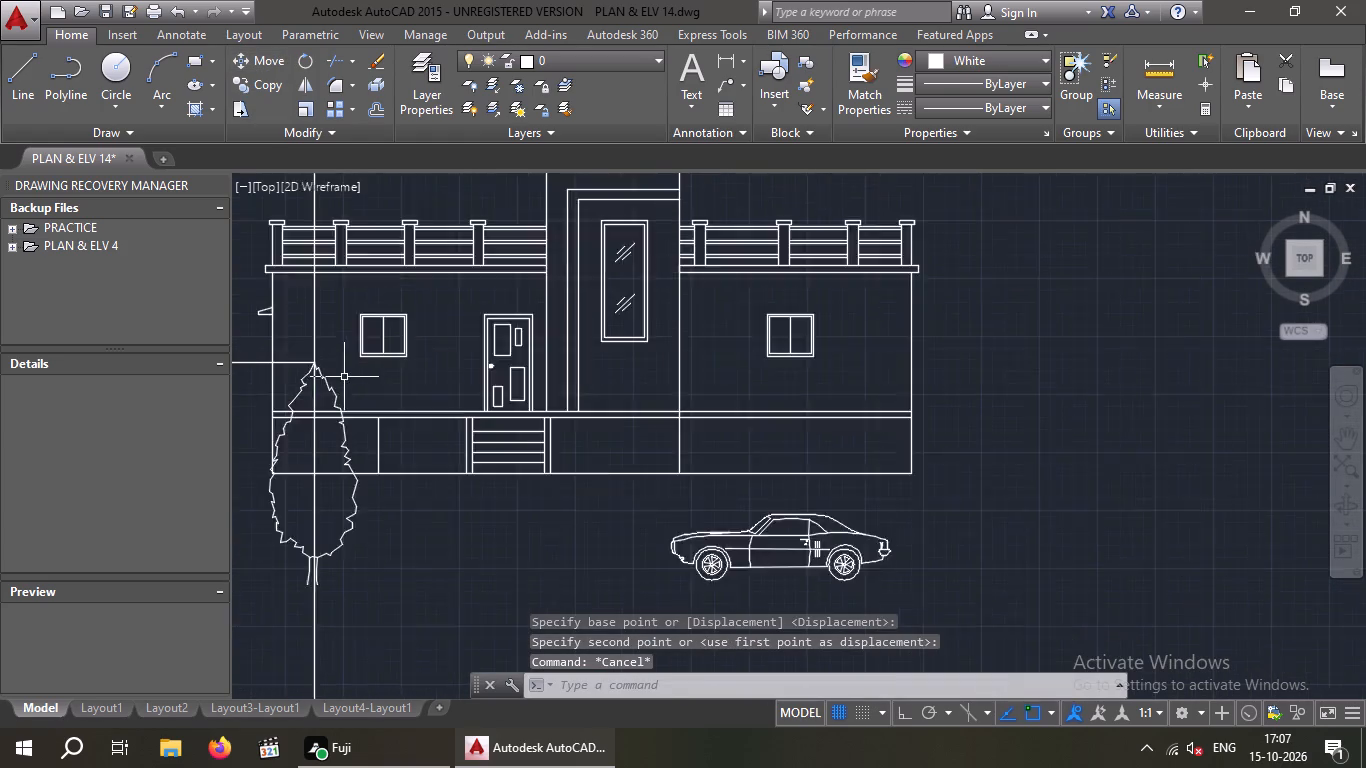
left_click_drag(408, 563, 333, 591)
left_click(291, 604)
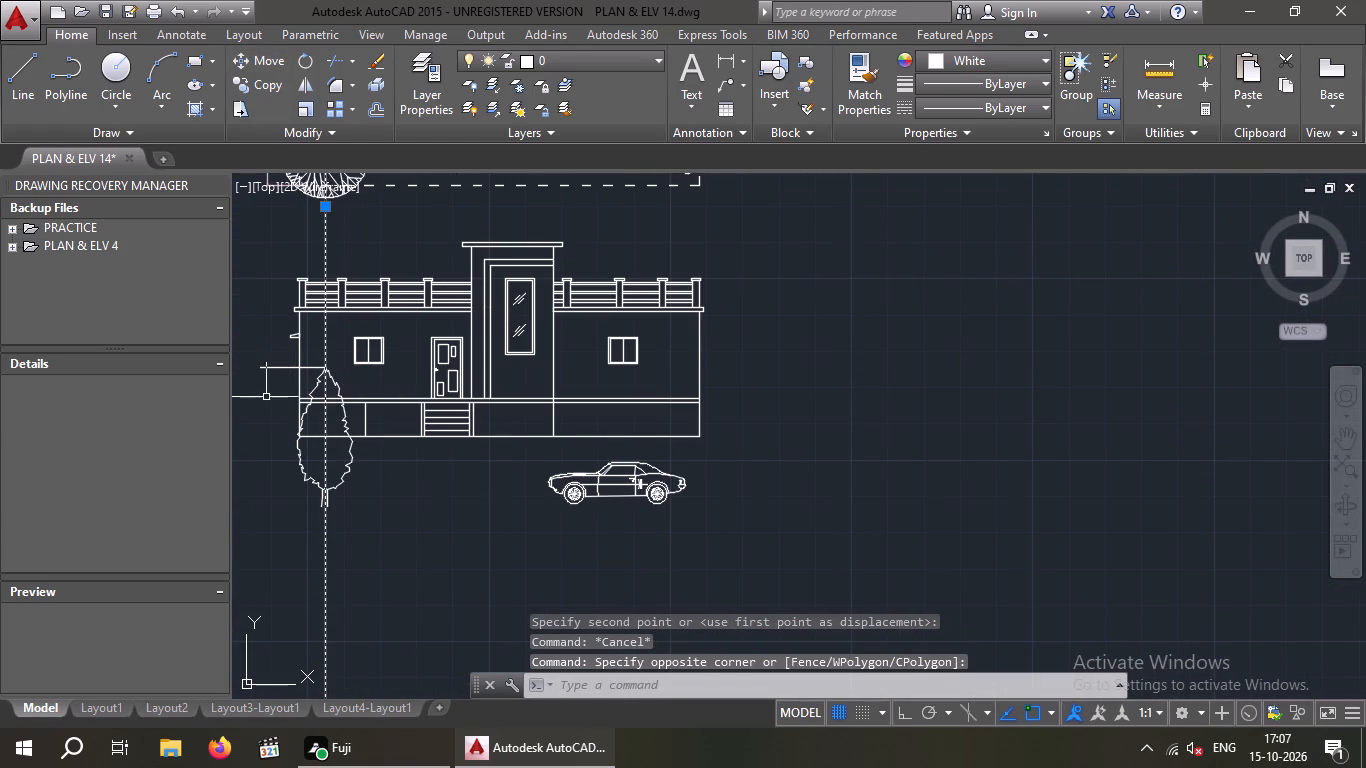
left_click_drag(267, 397, 265, 377)
left_click(267, 349)
key("Delete")
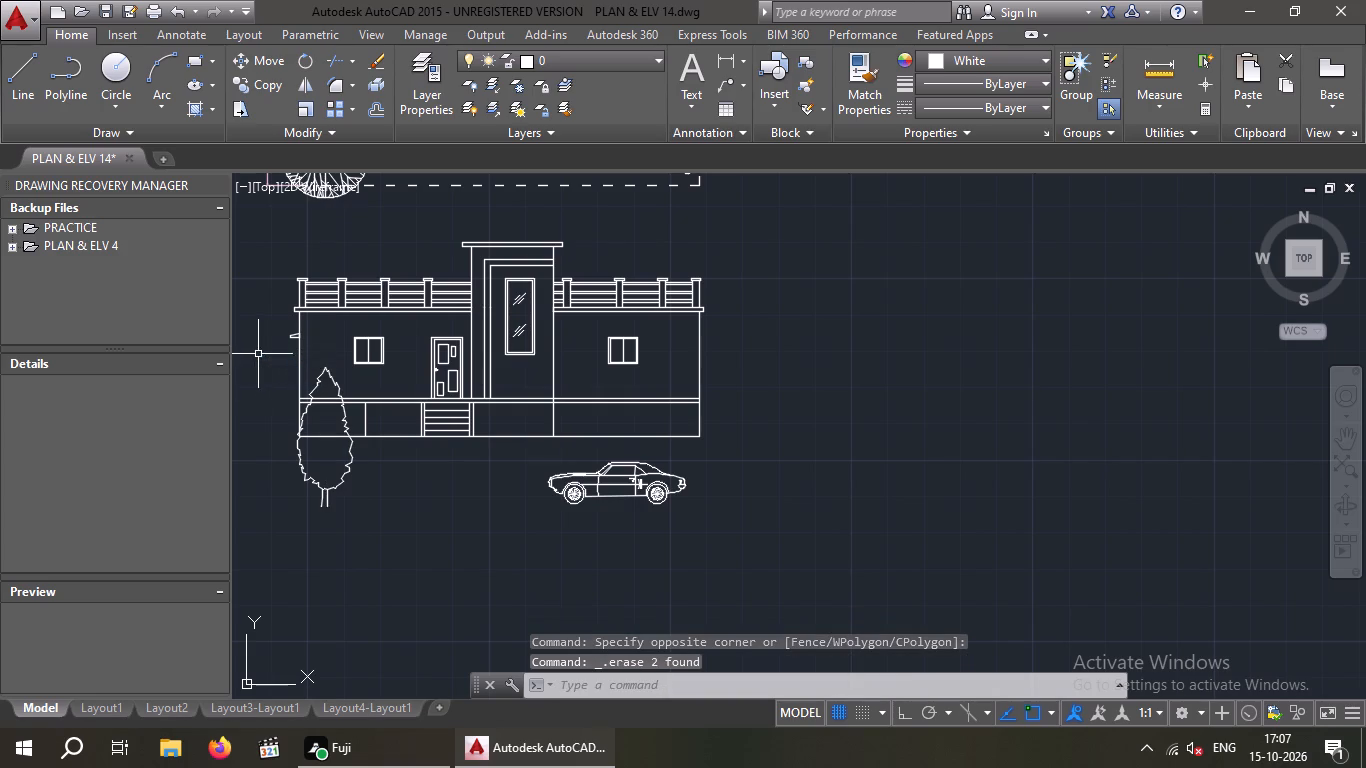
Examine the tree's placement on the front elevation in relation to the plan, the plinth and the car.
scroll(265, 394, "down", 2)
middle_click_drag(288, 466, 309, 503)
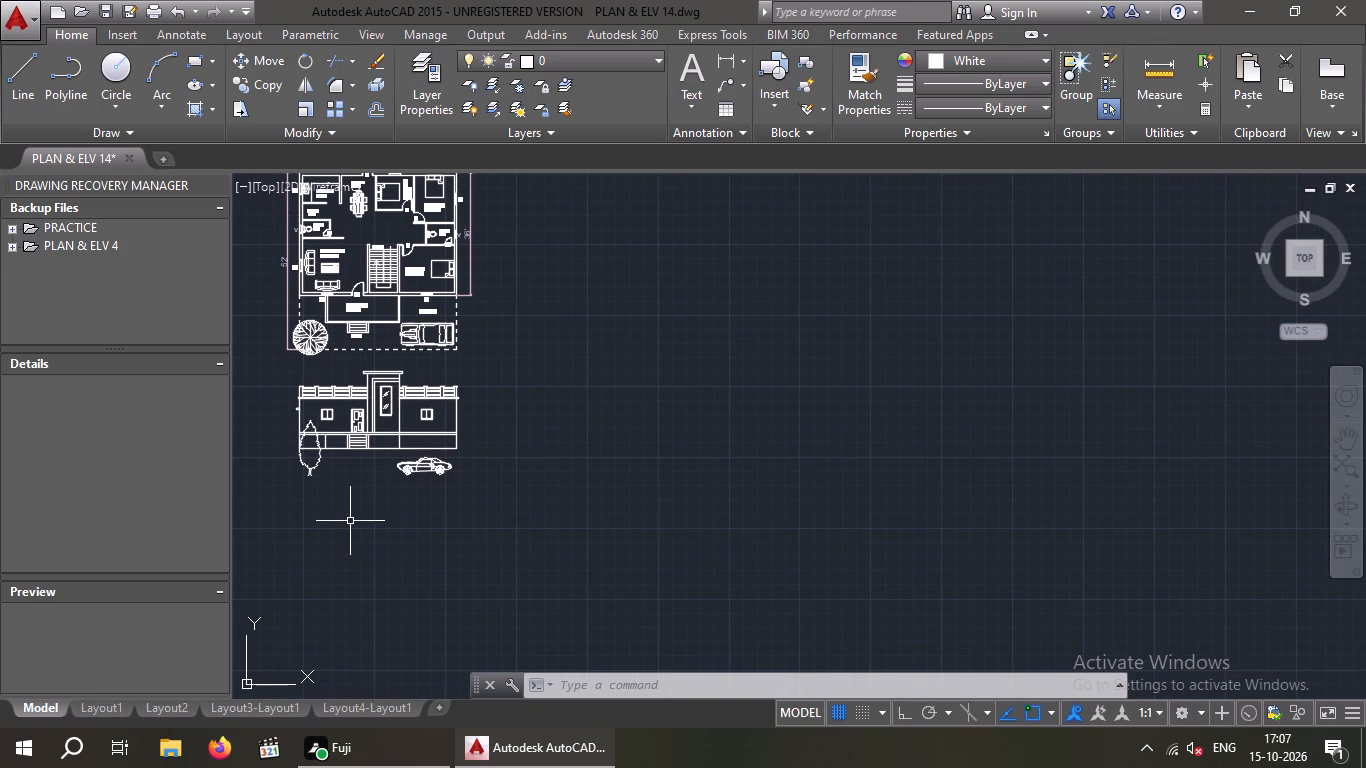
scroll(341, 425, "up", 1)
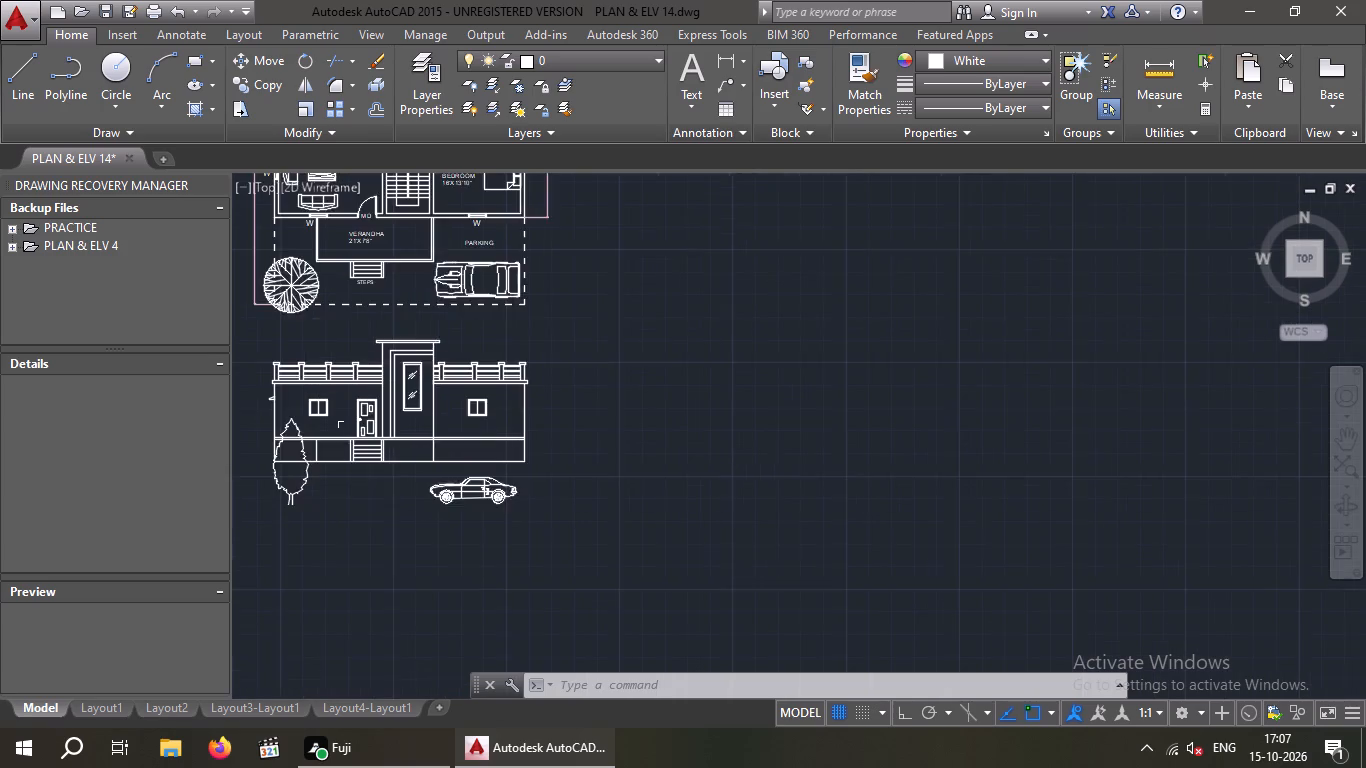
scroll(341, 425, "up", 1)
middle_click_drag(419, 453, 557, 458)
scroll(379, 488, "up", 3)
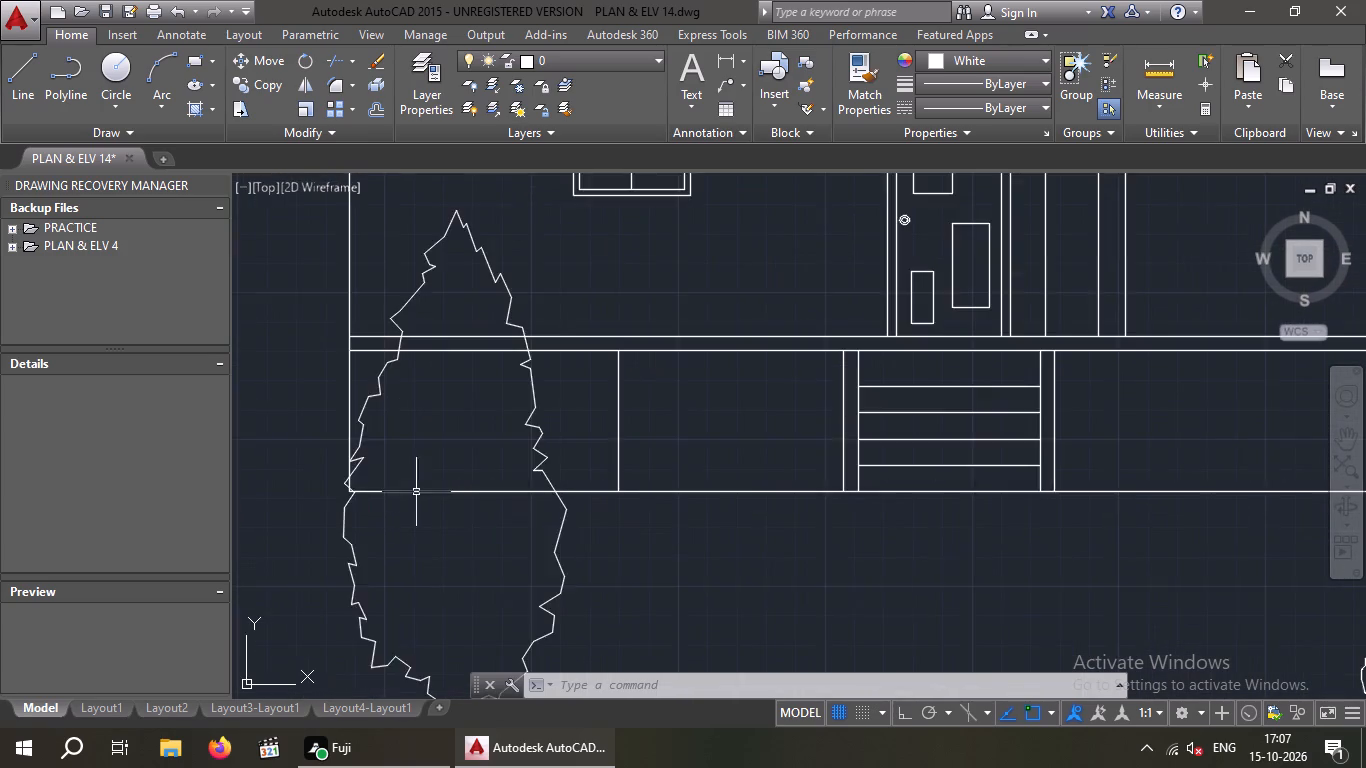
scroll(453, 491, "down", 1)
middle_click_drag(569, 510, 430, 530)
middle_click_drag(482, 523, 475, 502)
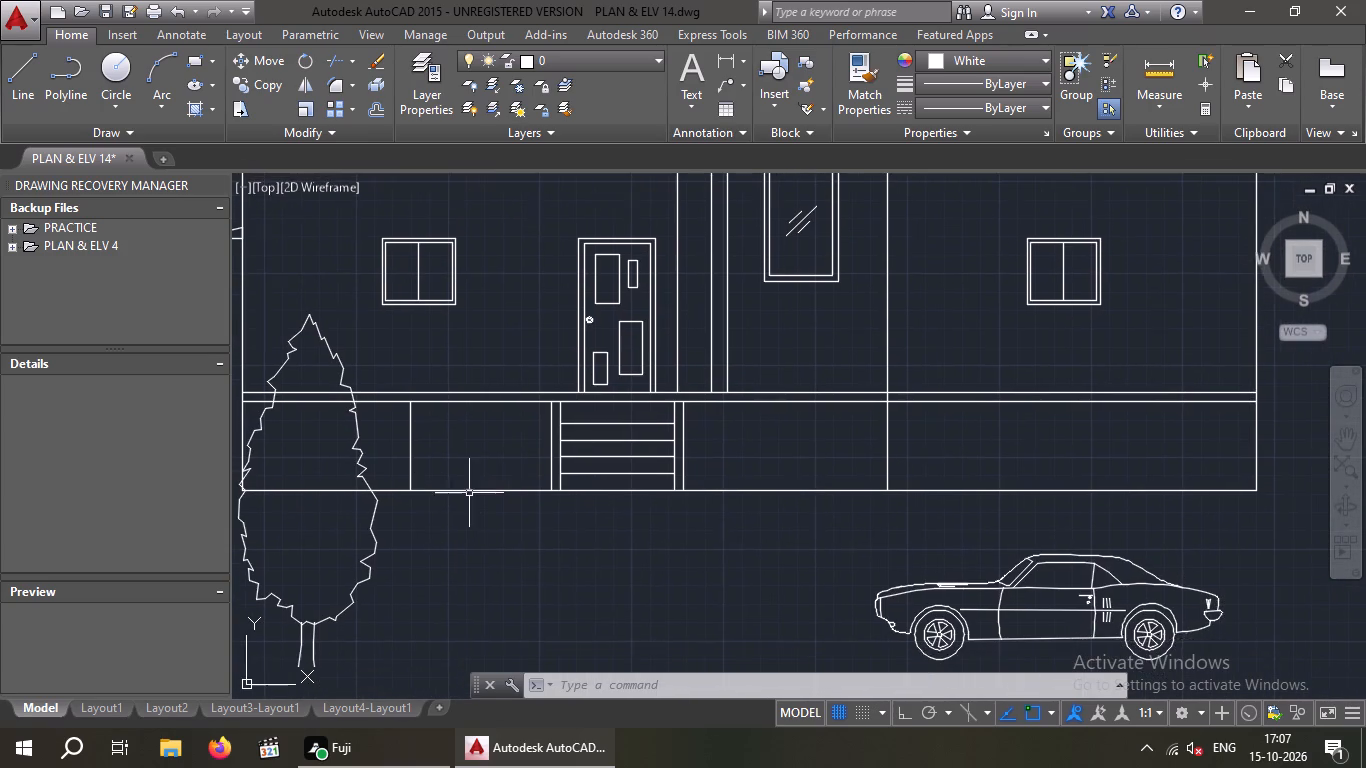
scroll(469, 493, "down", 1)
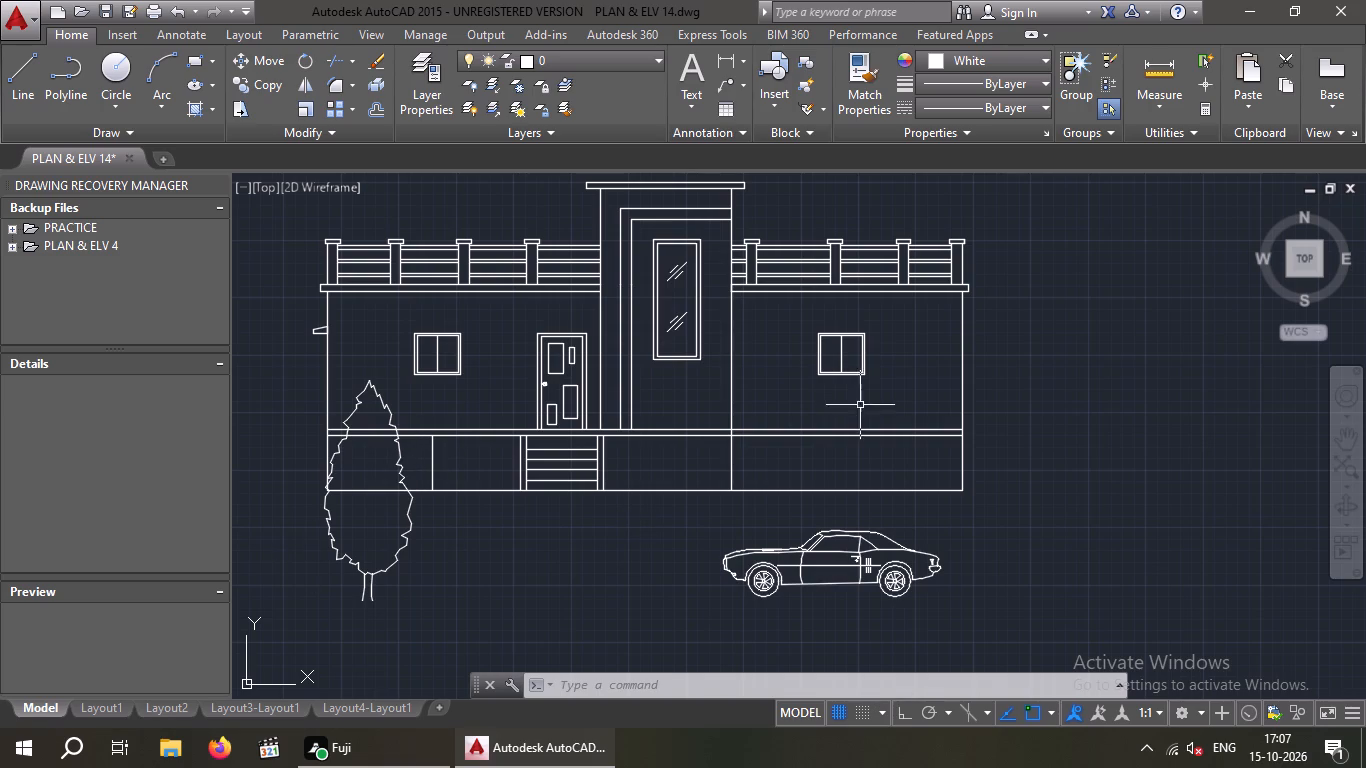
middle_click_drag(728, 478, 650, 479)
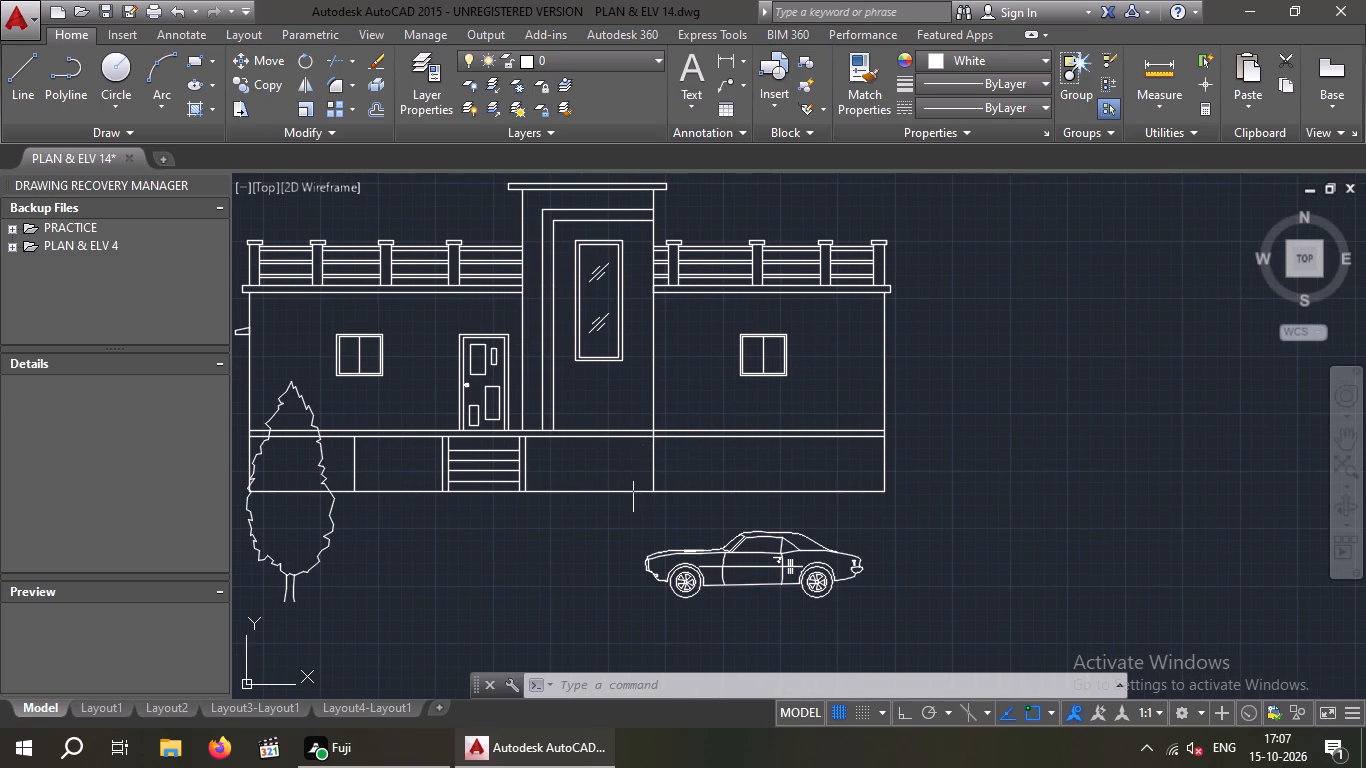
middle_click_drag(621, 483, 506, 487)
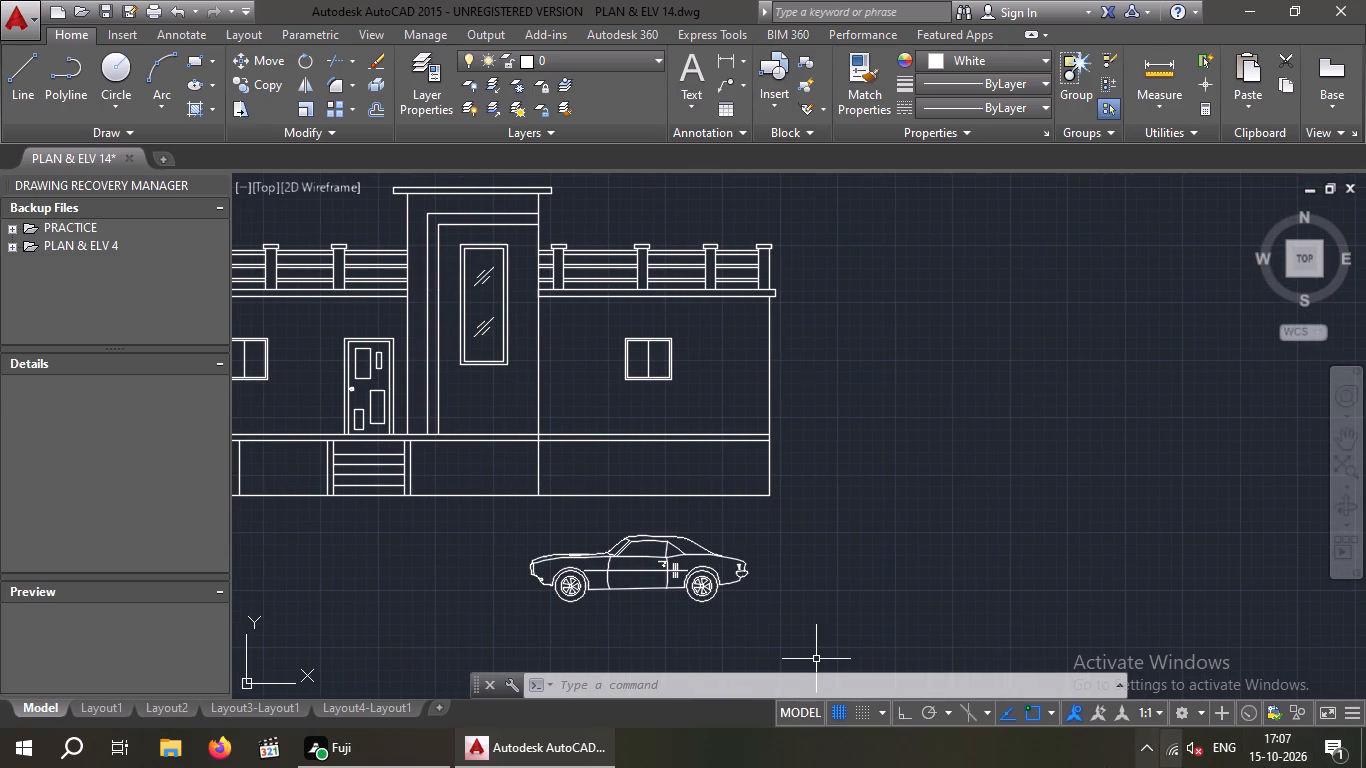
middle_click_drag(641, 445, 784, 453)
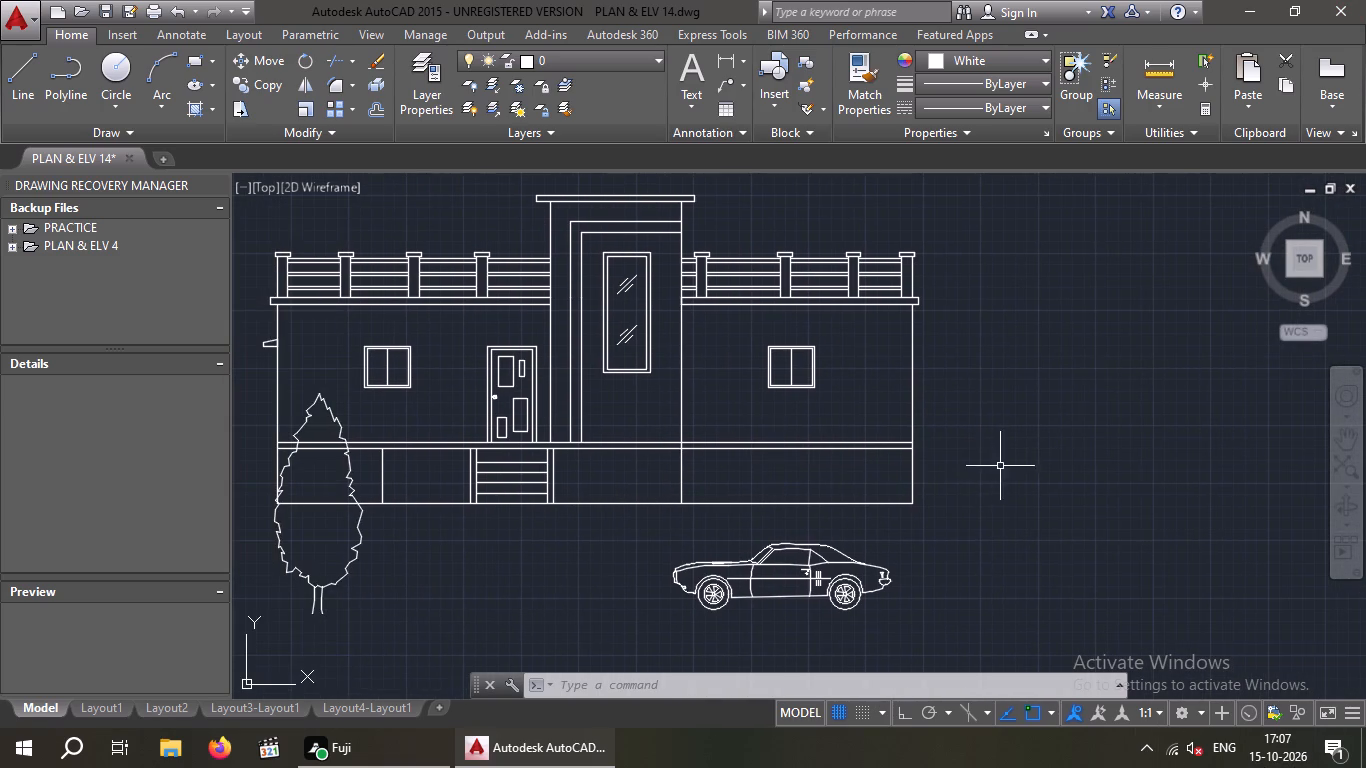
Draw a short vertical line joining the two plinth band lines at the end wall on the car's side.
scroll(938, 447, "up", 2)
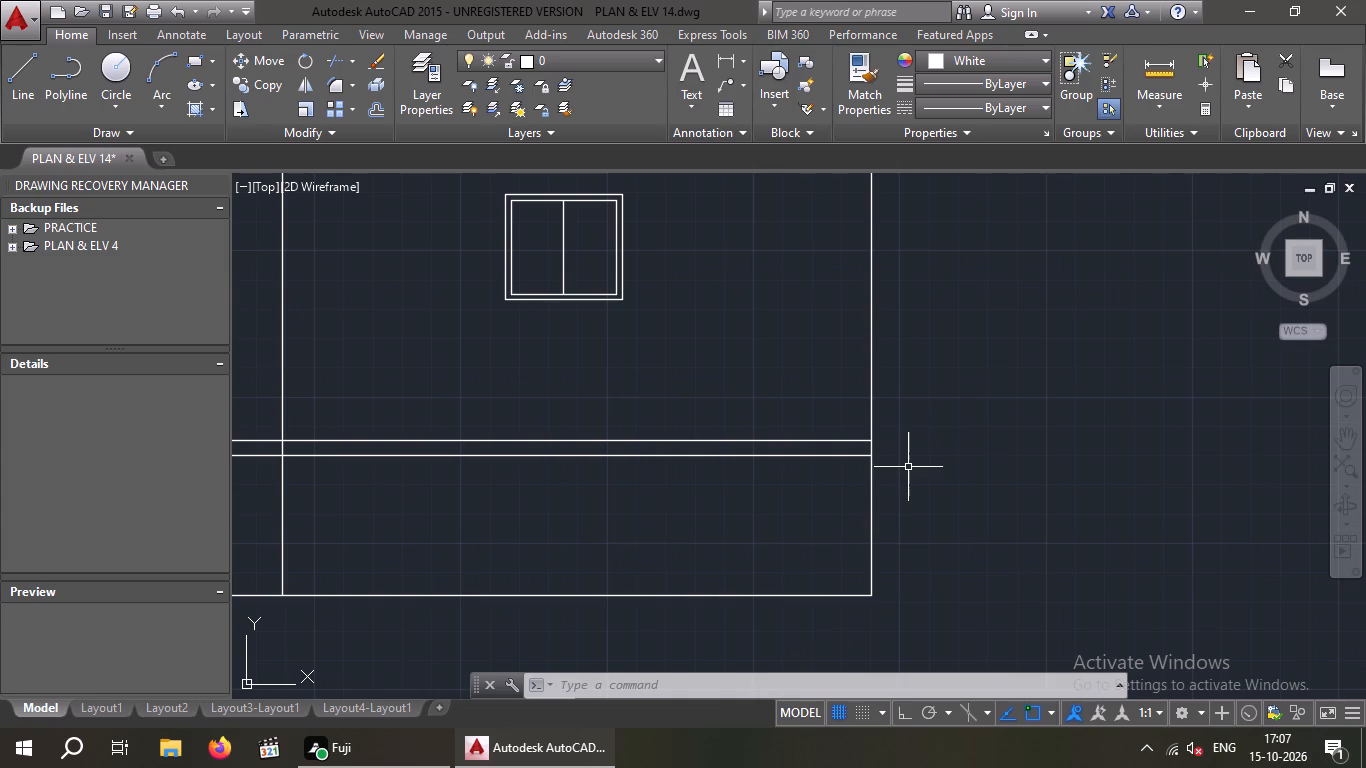
key("l")
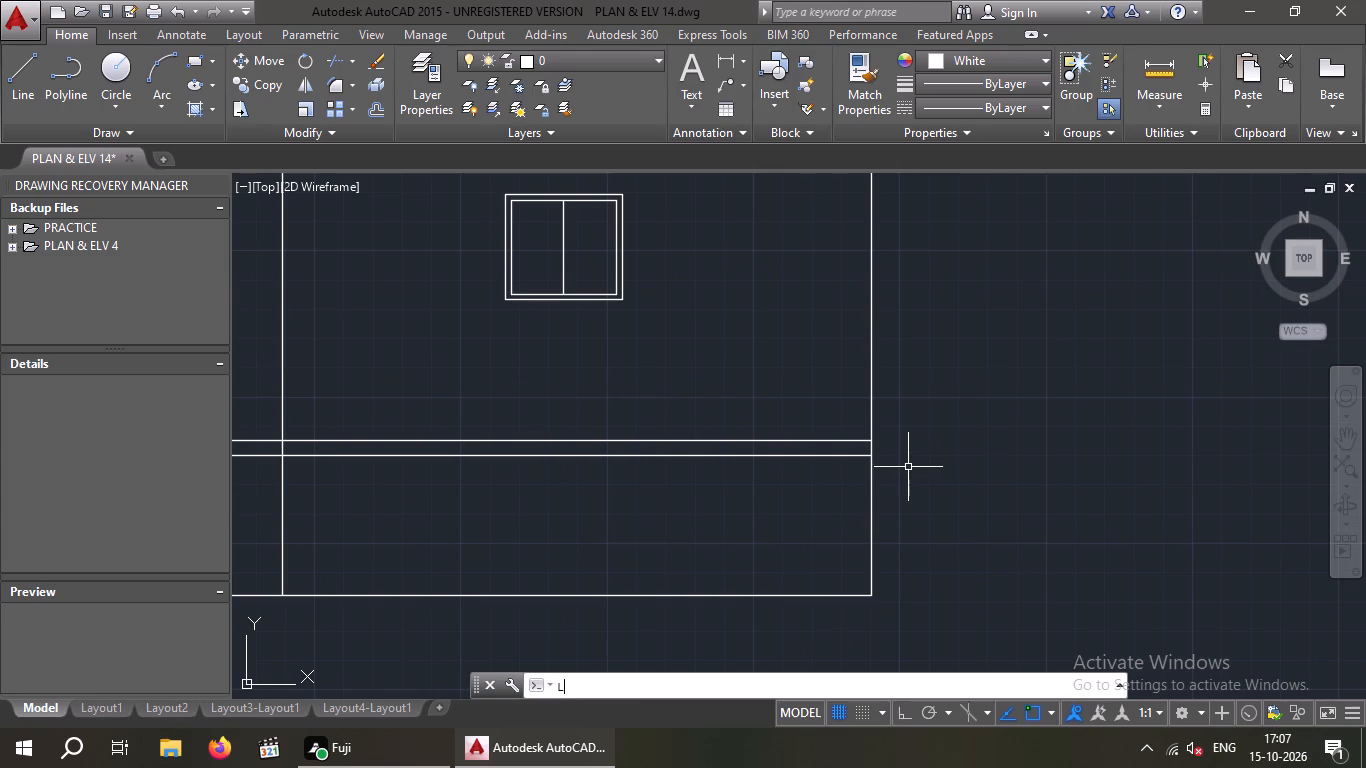
key("Return")
scroll(886, 461, "up", 2)
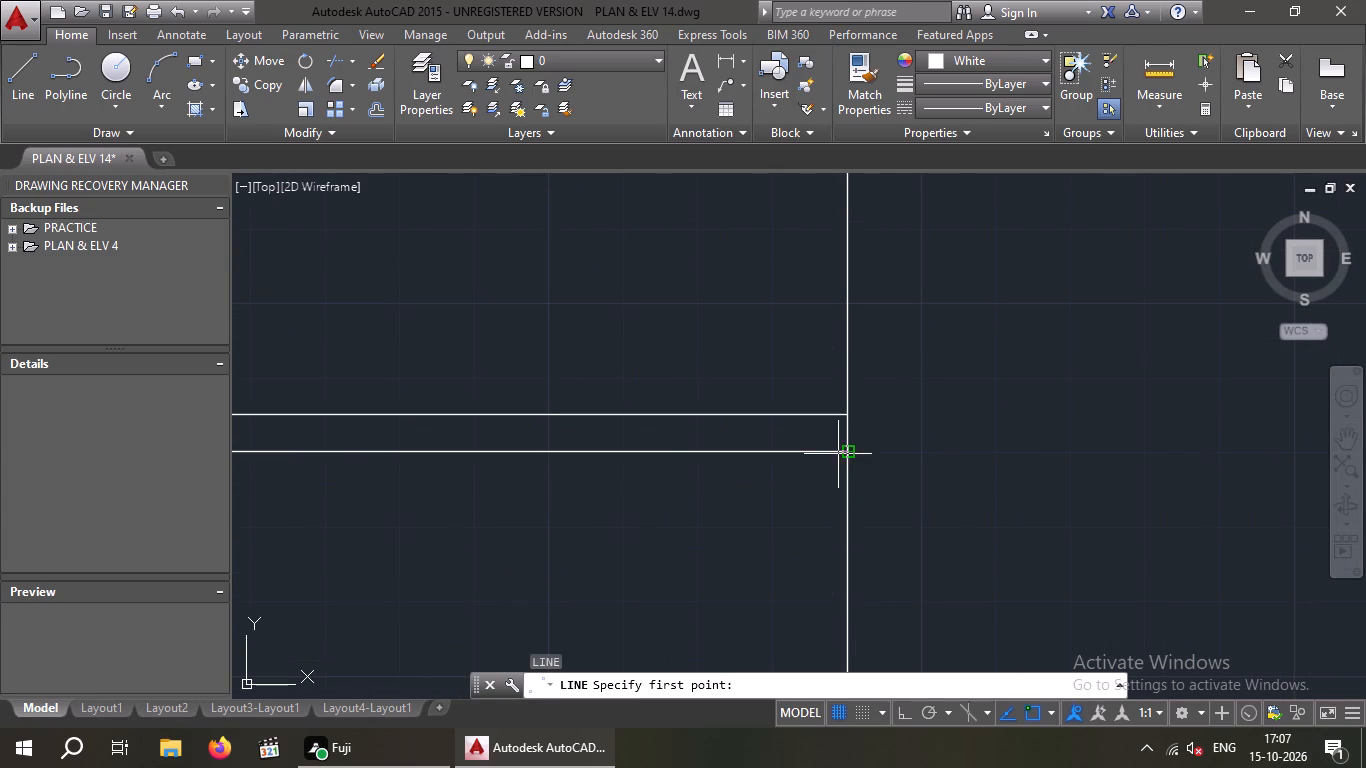
left_click(851, 453)
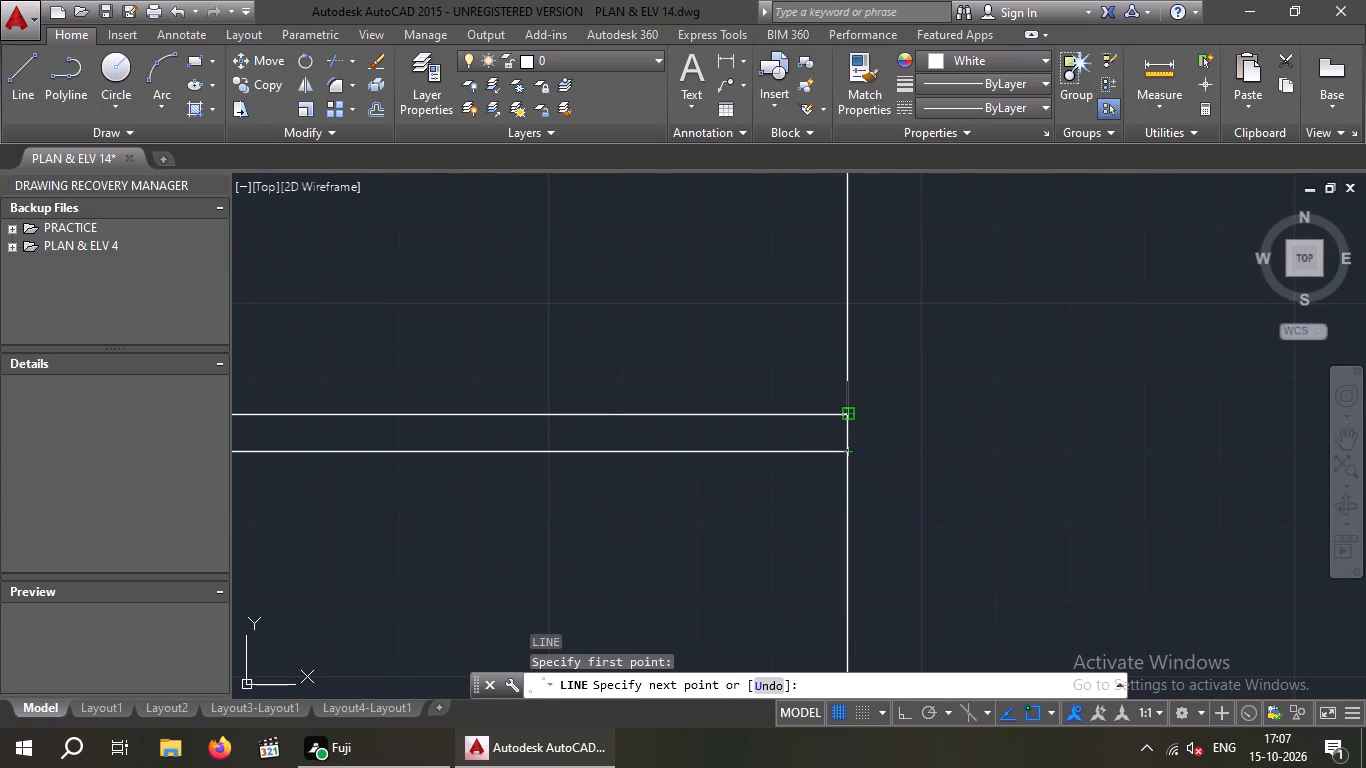
scroll(853, 415, "up", 2)
left_click(842, 415)
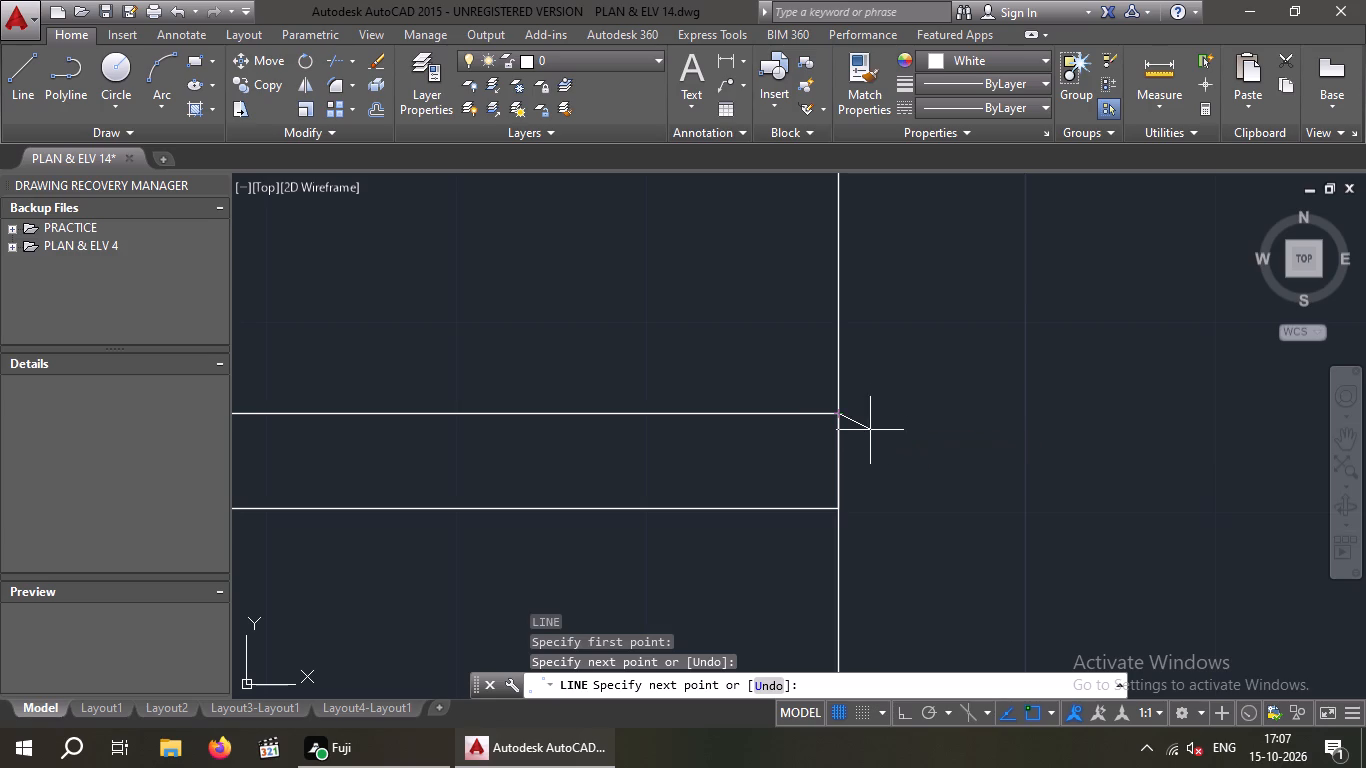
key("space")
Draw a matching short vertical line joining the two plinth band lines at the end wall beside the tree.
scroll(862, 432, "down", 3)
scroll(703, 433, "down", 3)
middle_click_drag(689, 455, 829, 457)
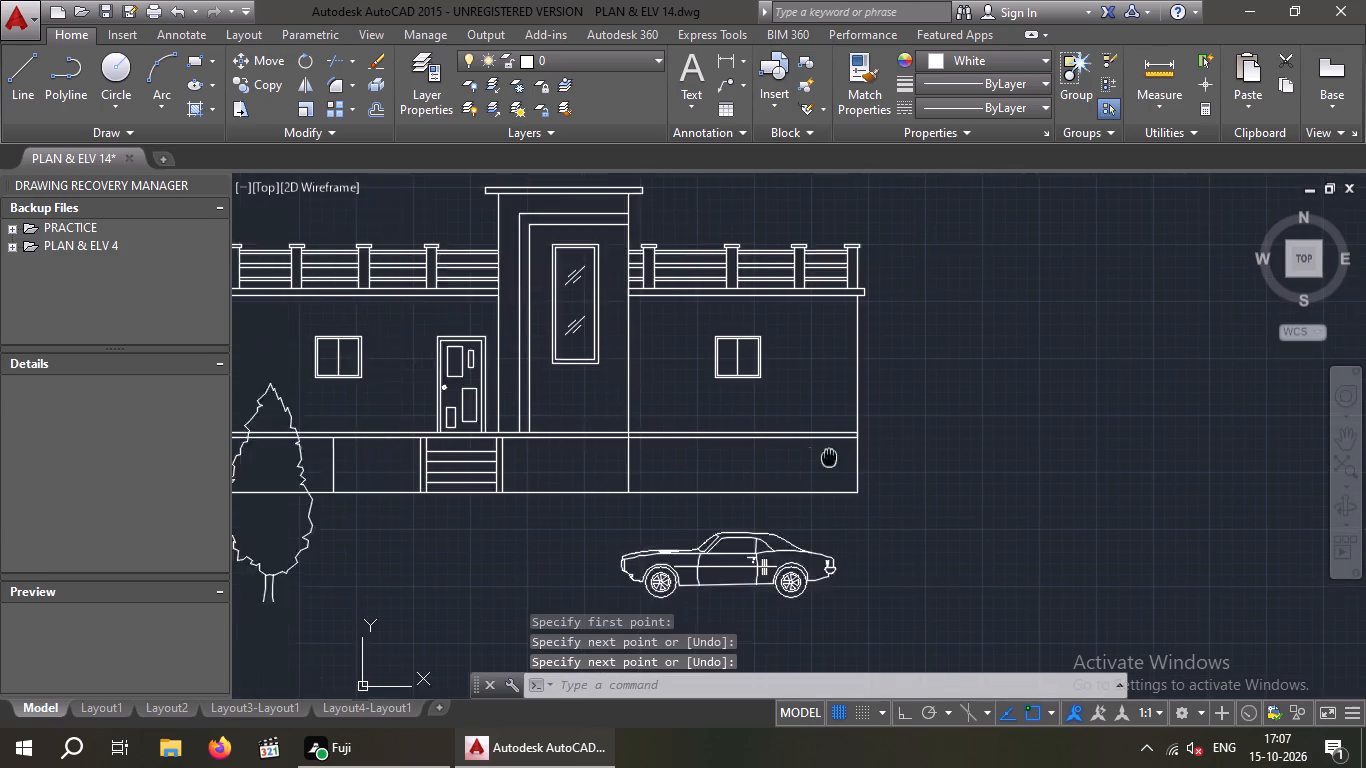
middle_click_drag(829, 457, 921, 457)
scroll(346, 424, "up", 5)
key("space")
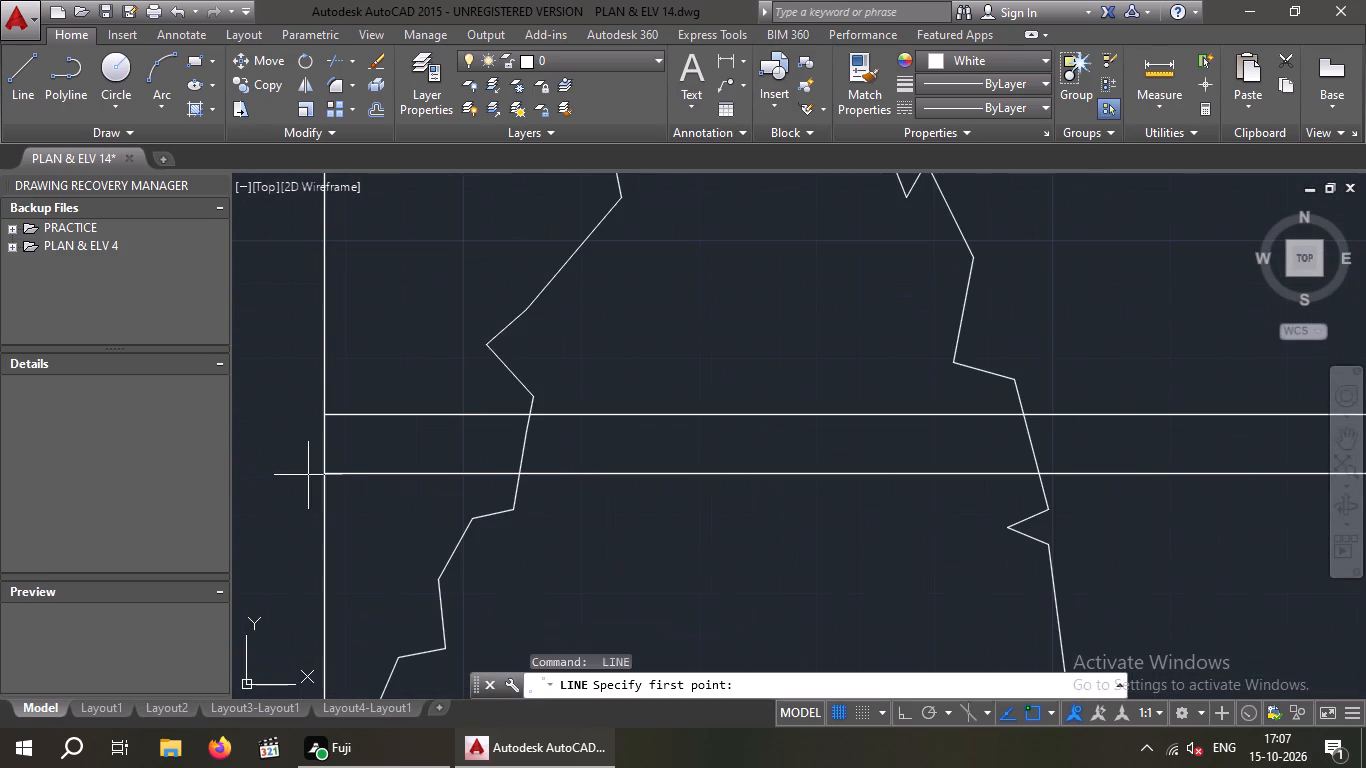
left_click(321, 476)
left_click(322, 415)
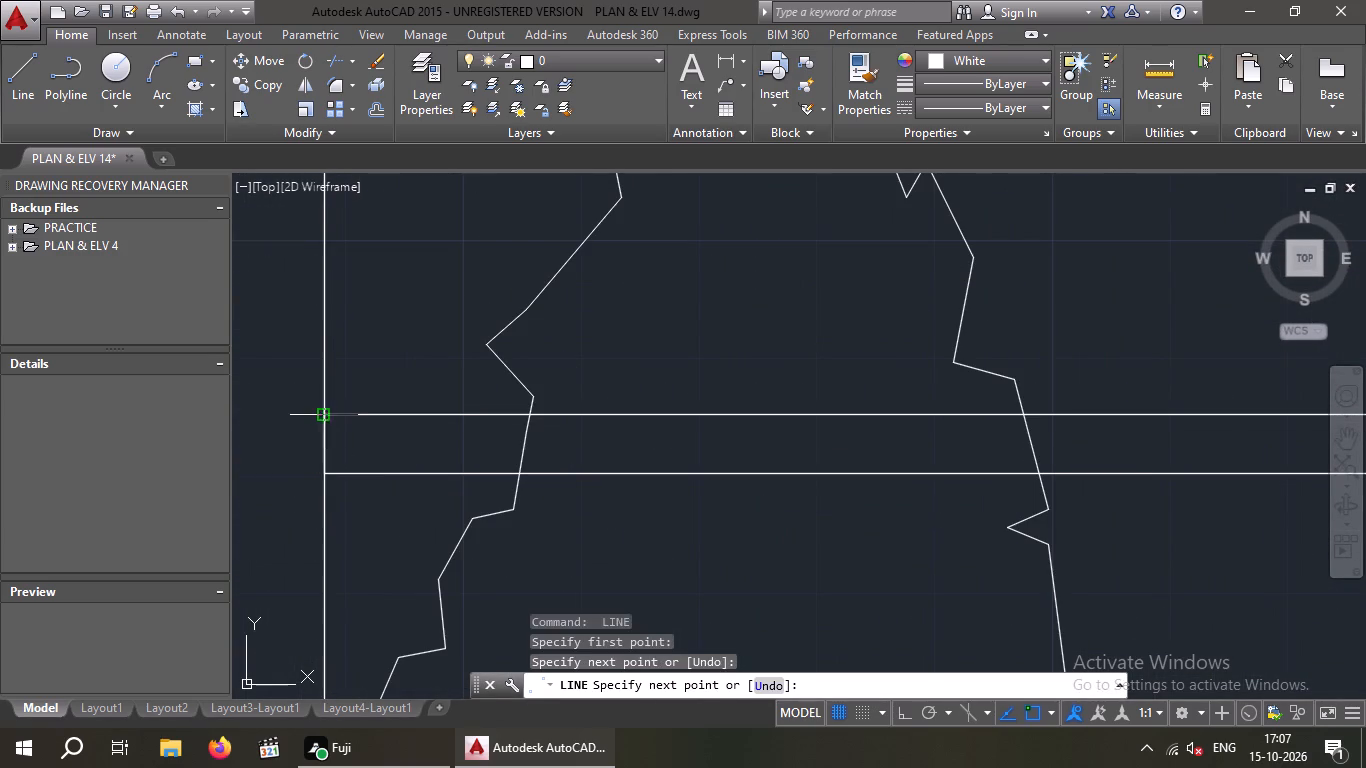
key("space")
scroll(308, 422, "down", 2)
Offset the short vertical line at each end of the plinth band 4" outward from the building.
key("o")
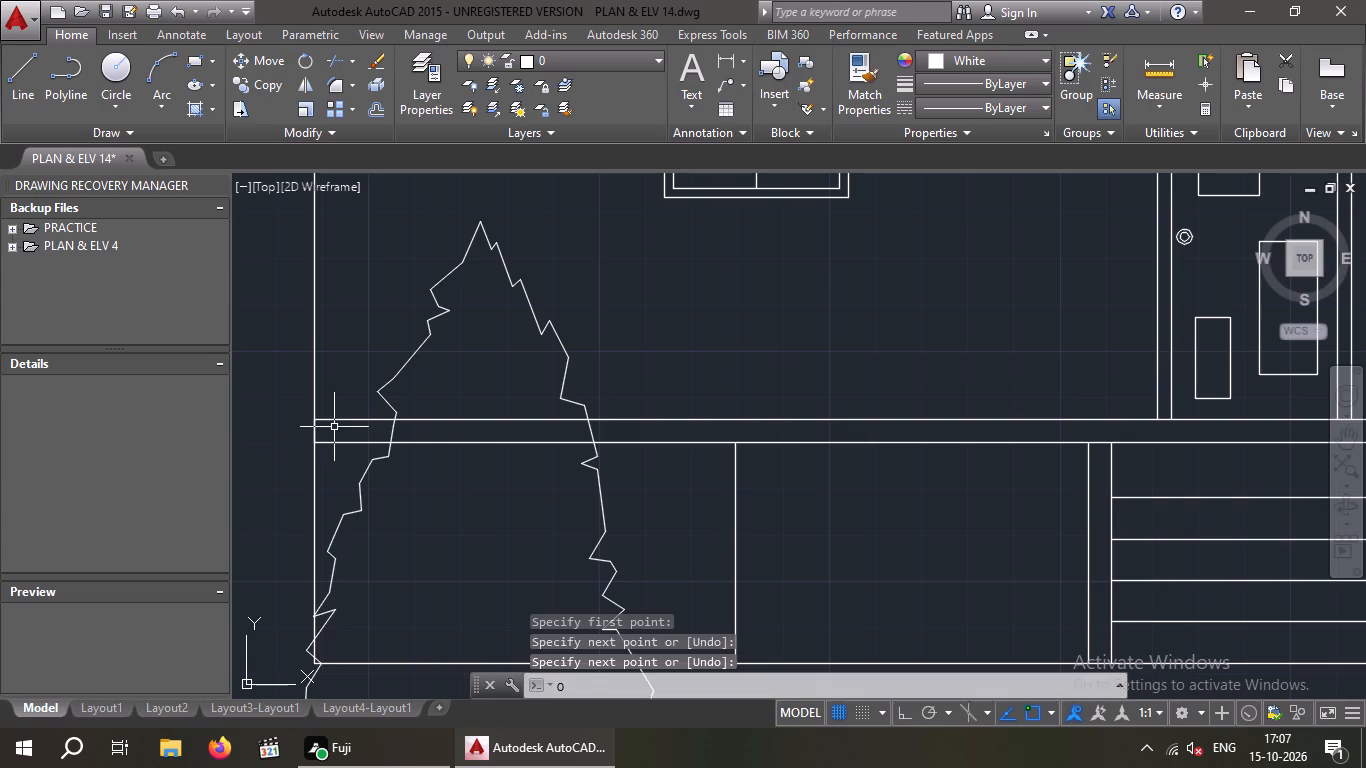
key("Return")
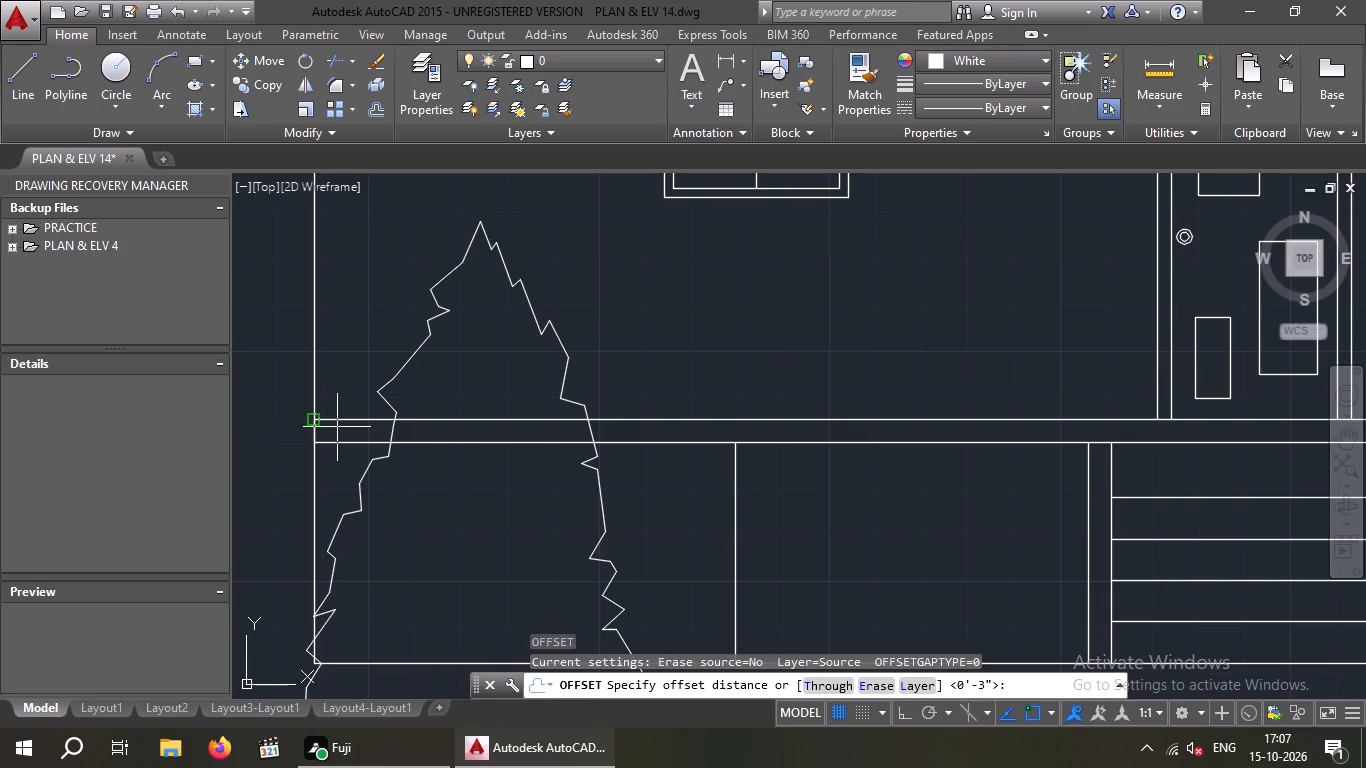
key("4")
key("shift+quotedbl")
key("Return")
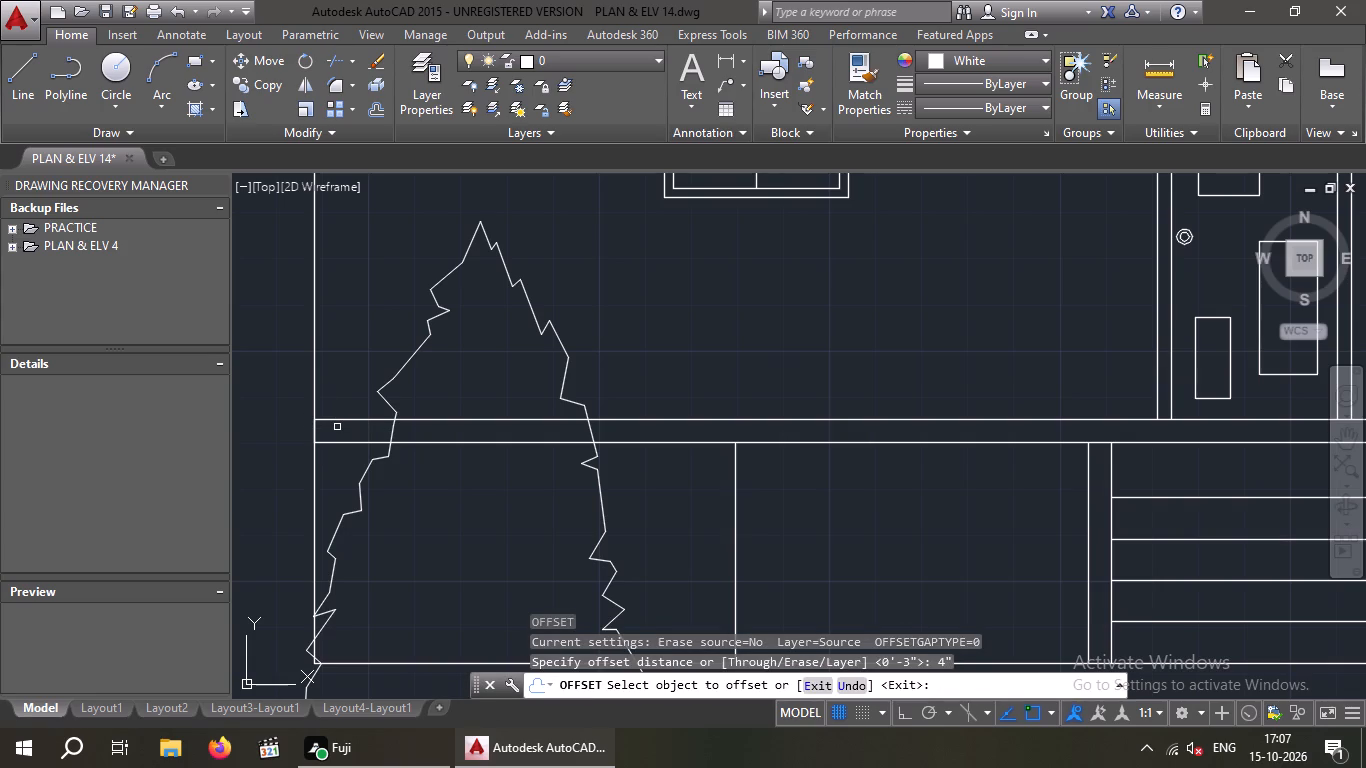
left_click_drag(314, 433, 298, 433)
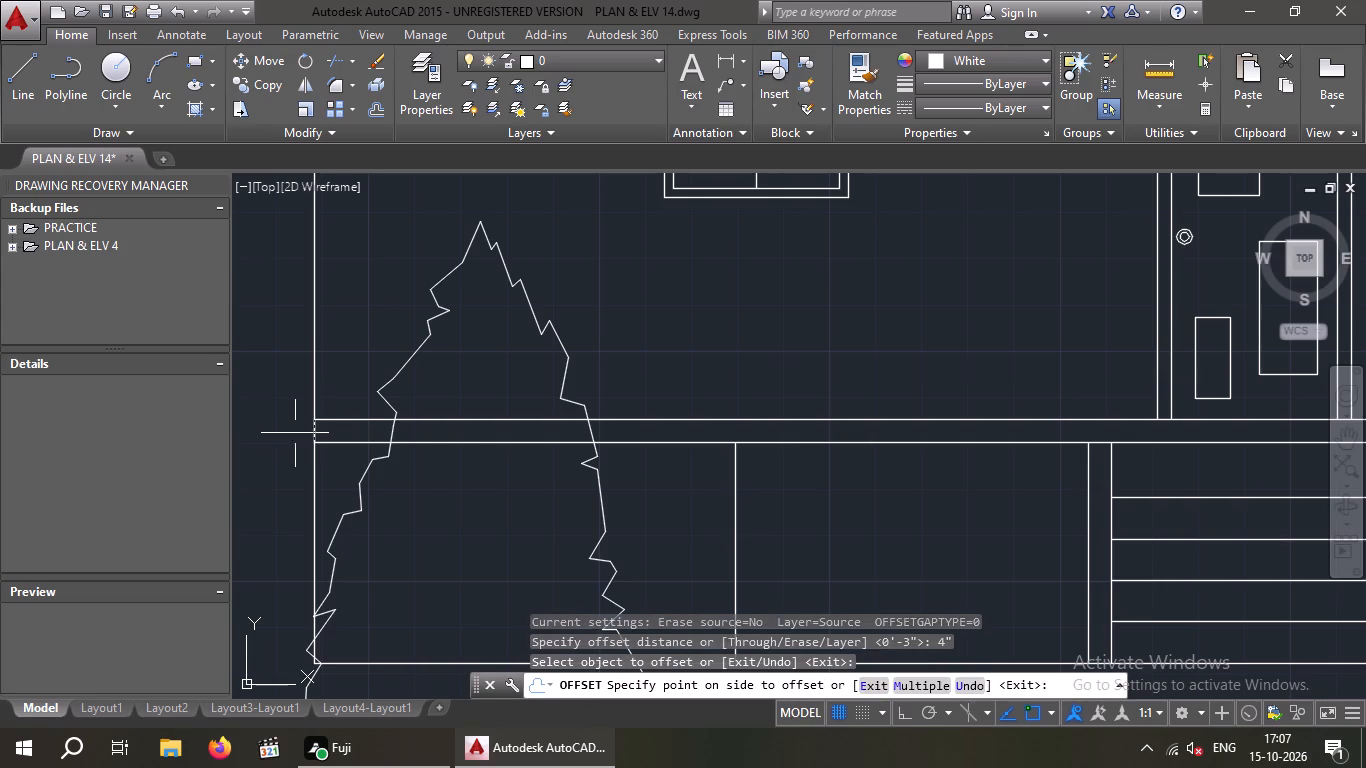
left_click(294, 433)
scroll(285, 439, "down", 3)
scroll(910, 437, "up", 4)
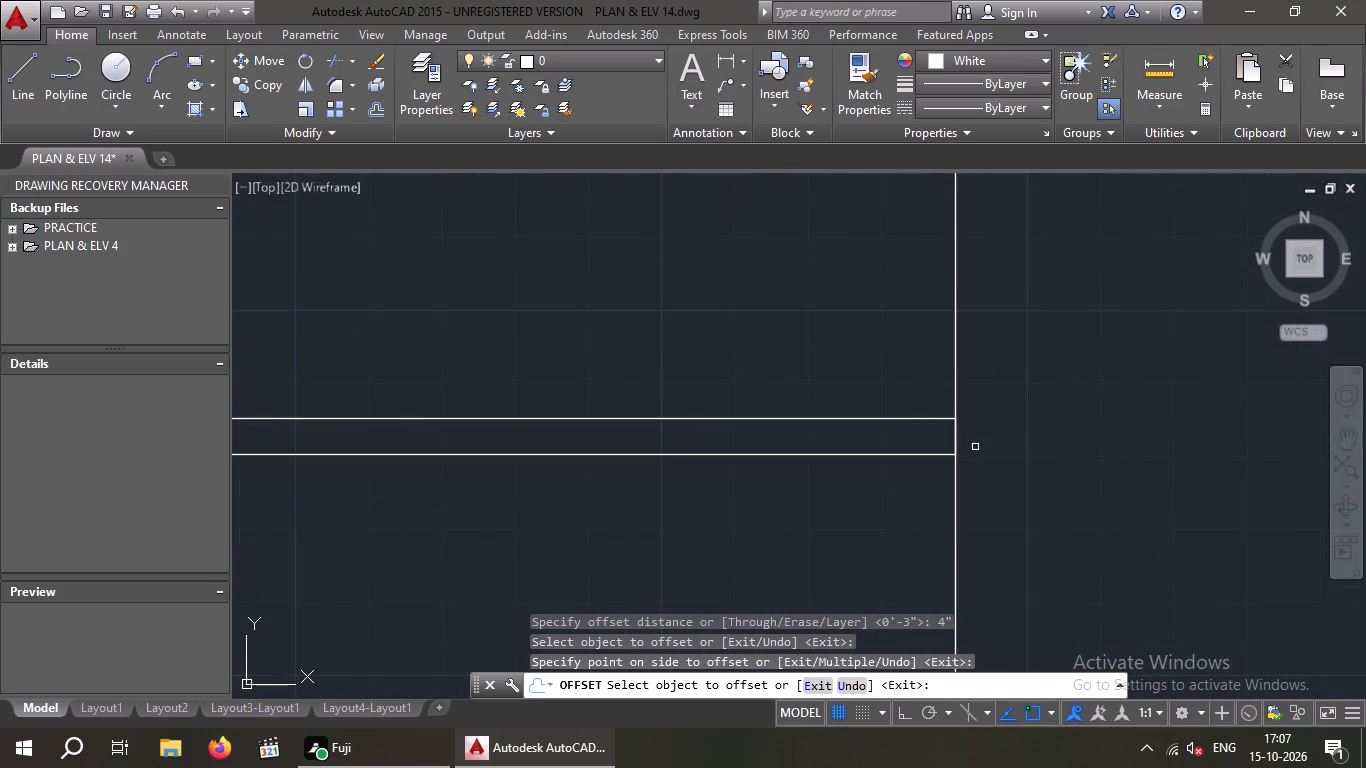
left_click(957, 439)
left_click(1032, 436)
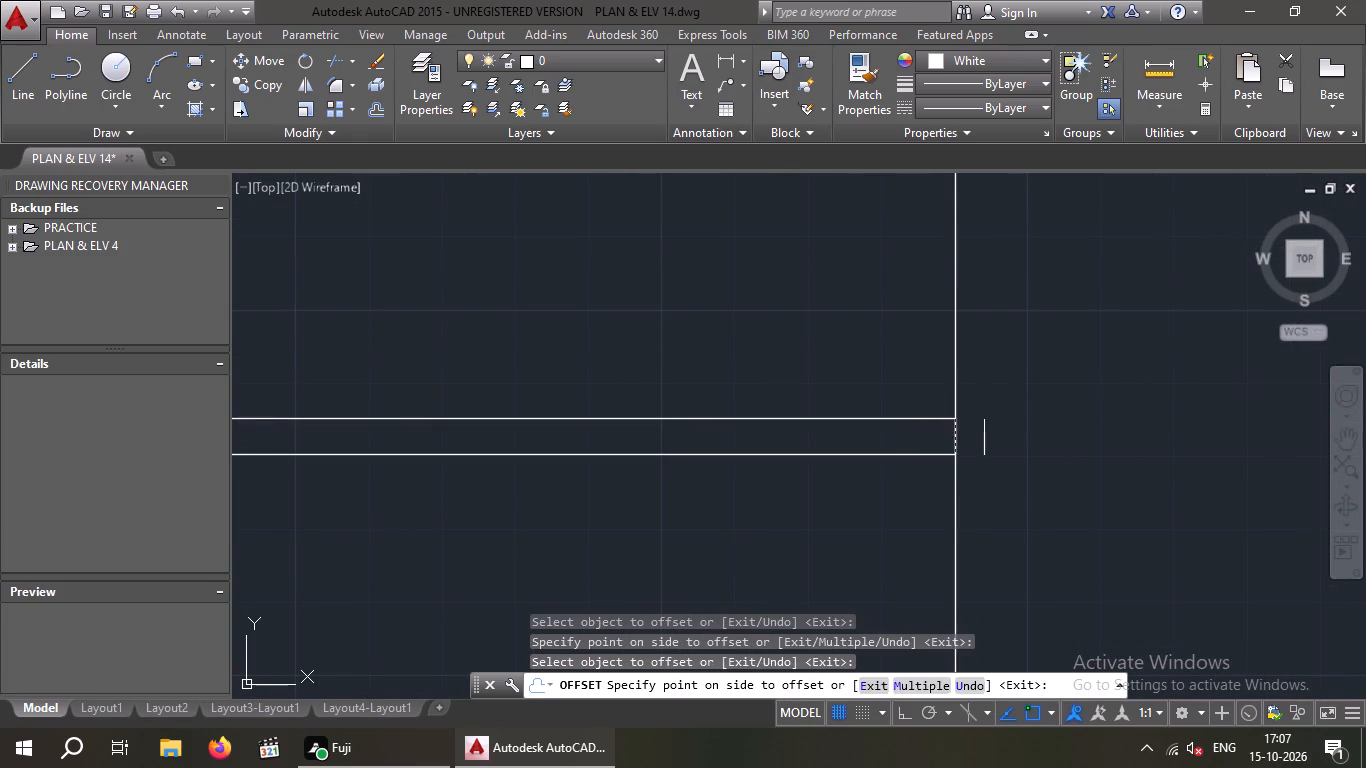
scroll(1032, 436, "down", 1)
key("Escape")
key("Escape")
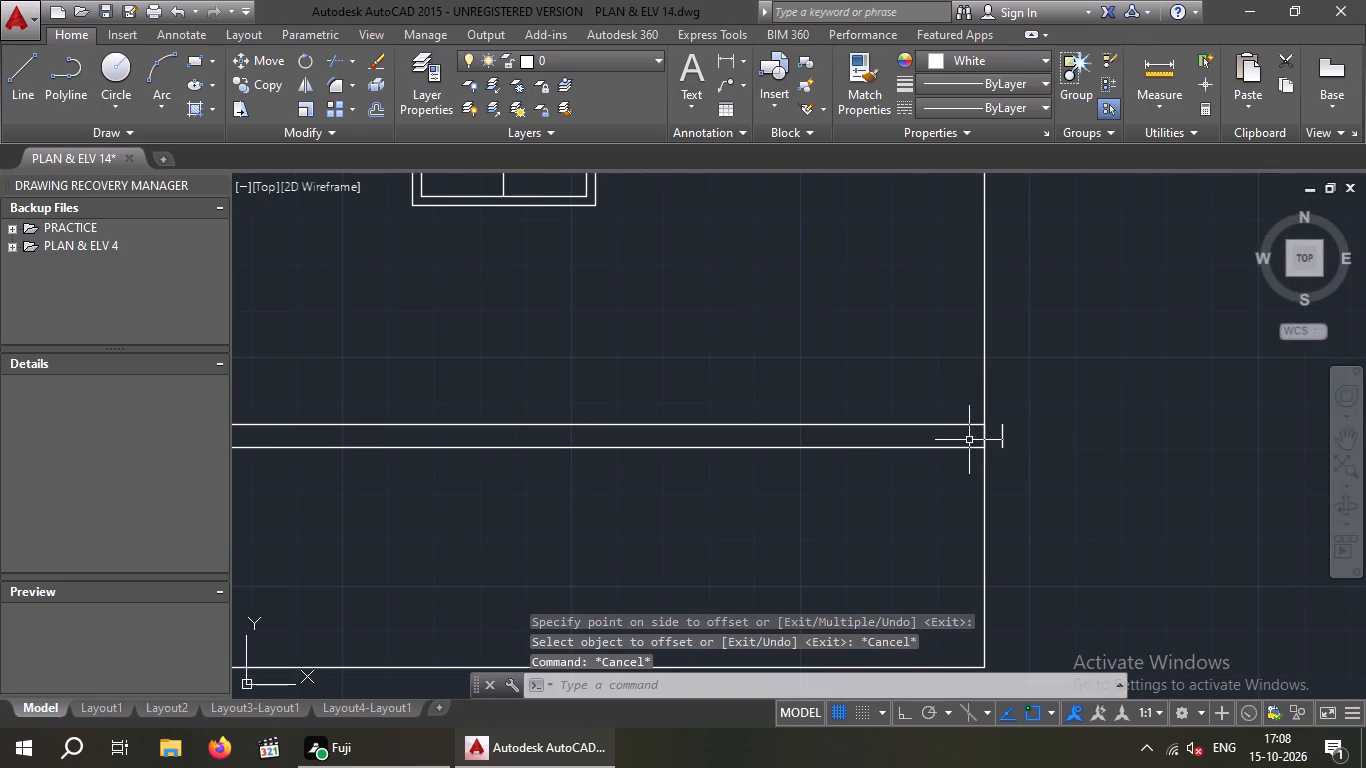
Delete the two original short vertical lines on the end walls, keeping their outward offsets.
left_click(984, 439)
scroll(935, 462, "down", 3)
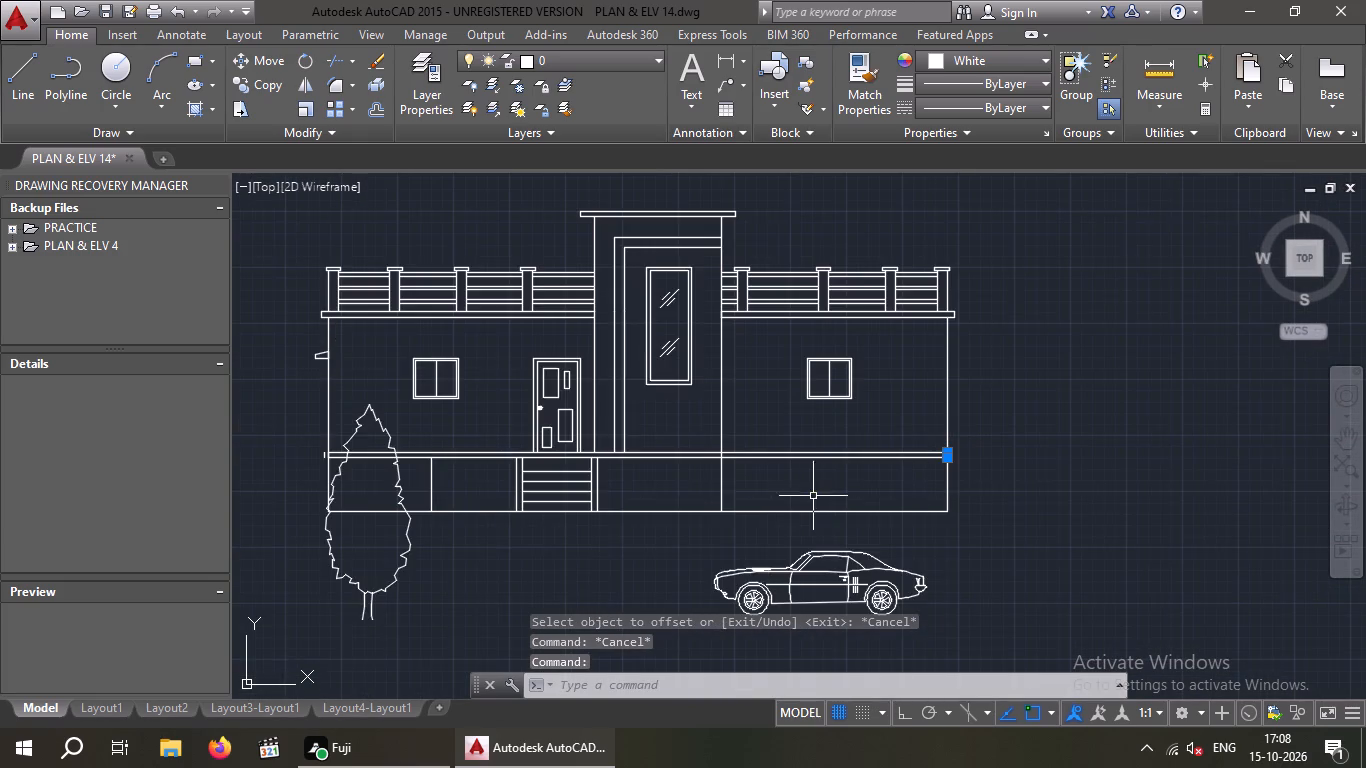
middle_click_drag(812, 496, 1039, 495)
middle_click(1087, 495)
scroll(571, 454, "up", 4)
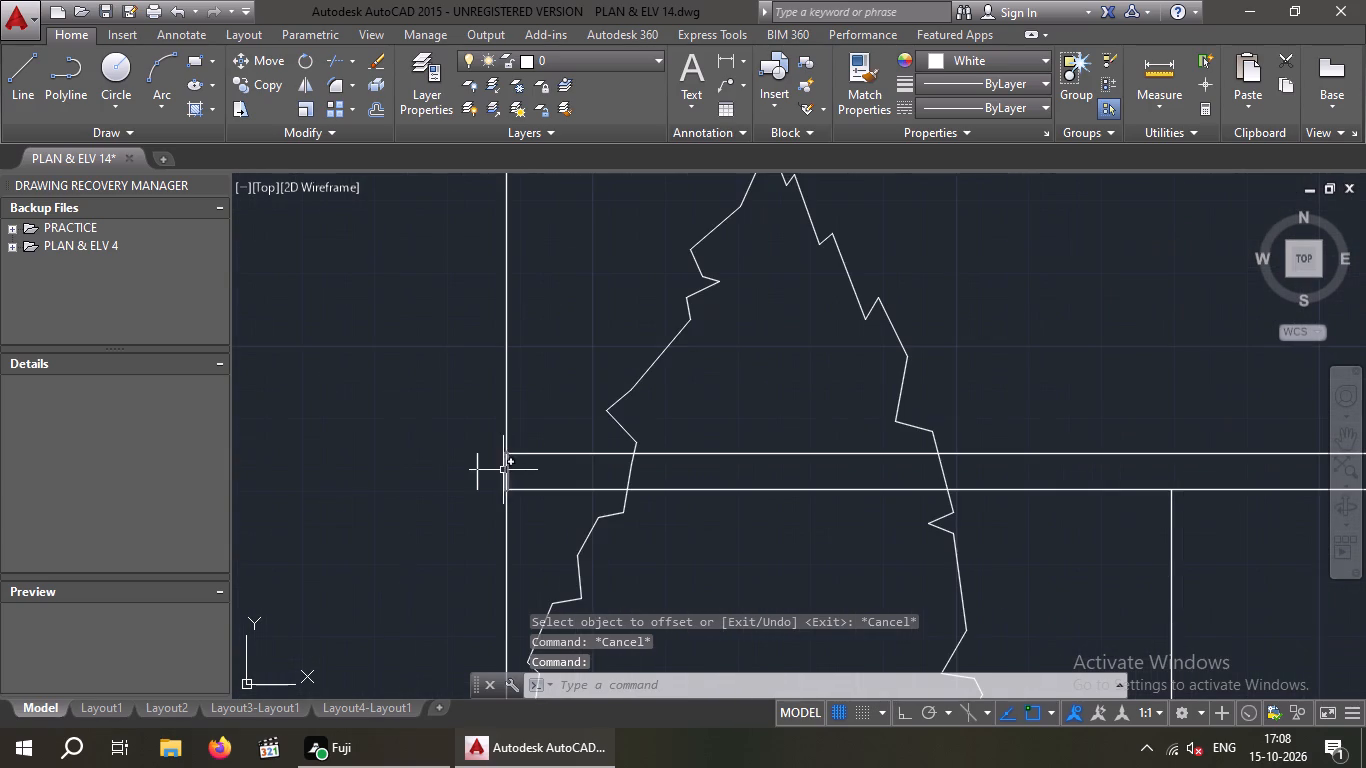
left_click(507, 470)
key("Delete")
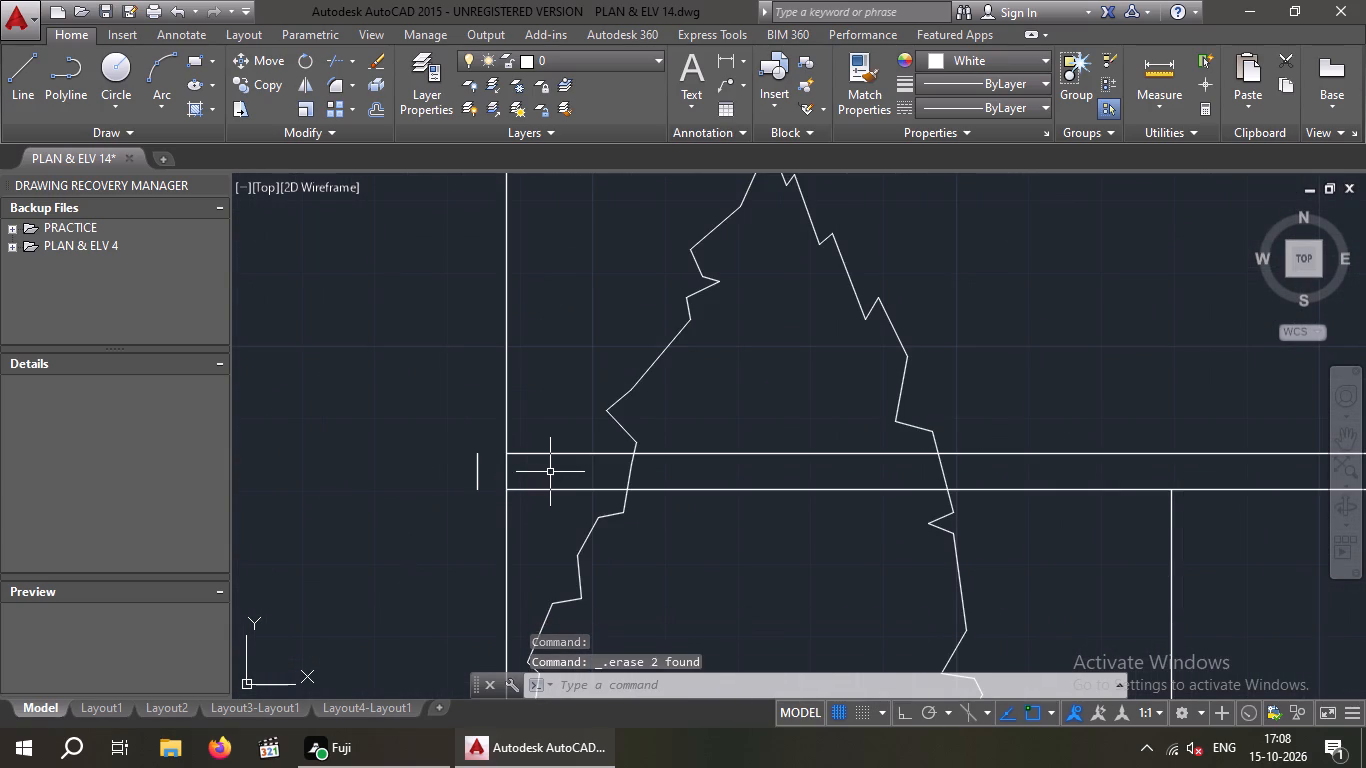
scroll(550, 472, "down", 2)
key("Escape")
key("Escape")
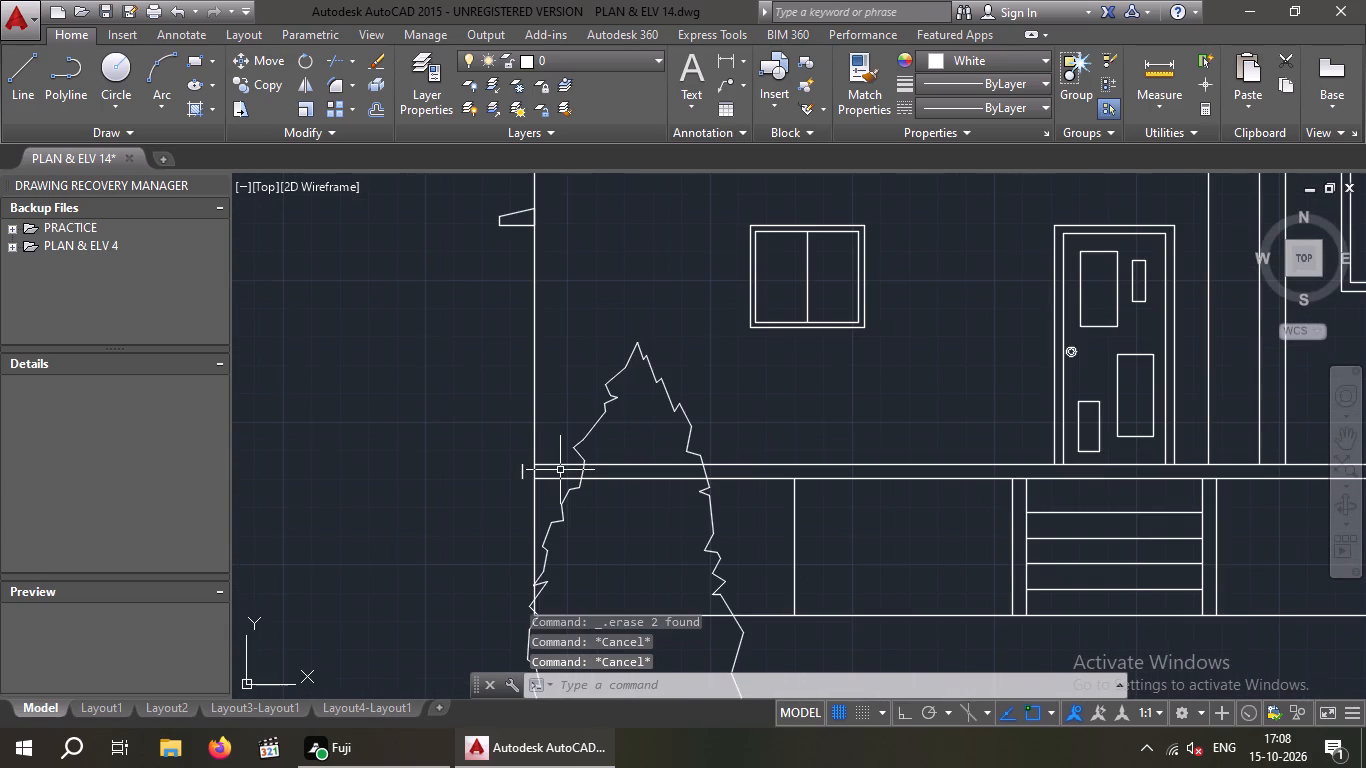
Extend both plinth band lines outward to the offset end lines at each end of the elevation.
type("EX")
key("space")
key("space")
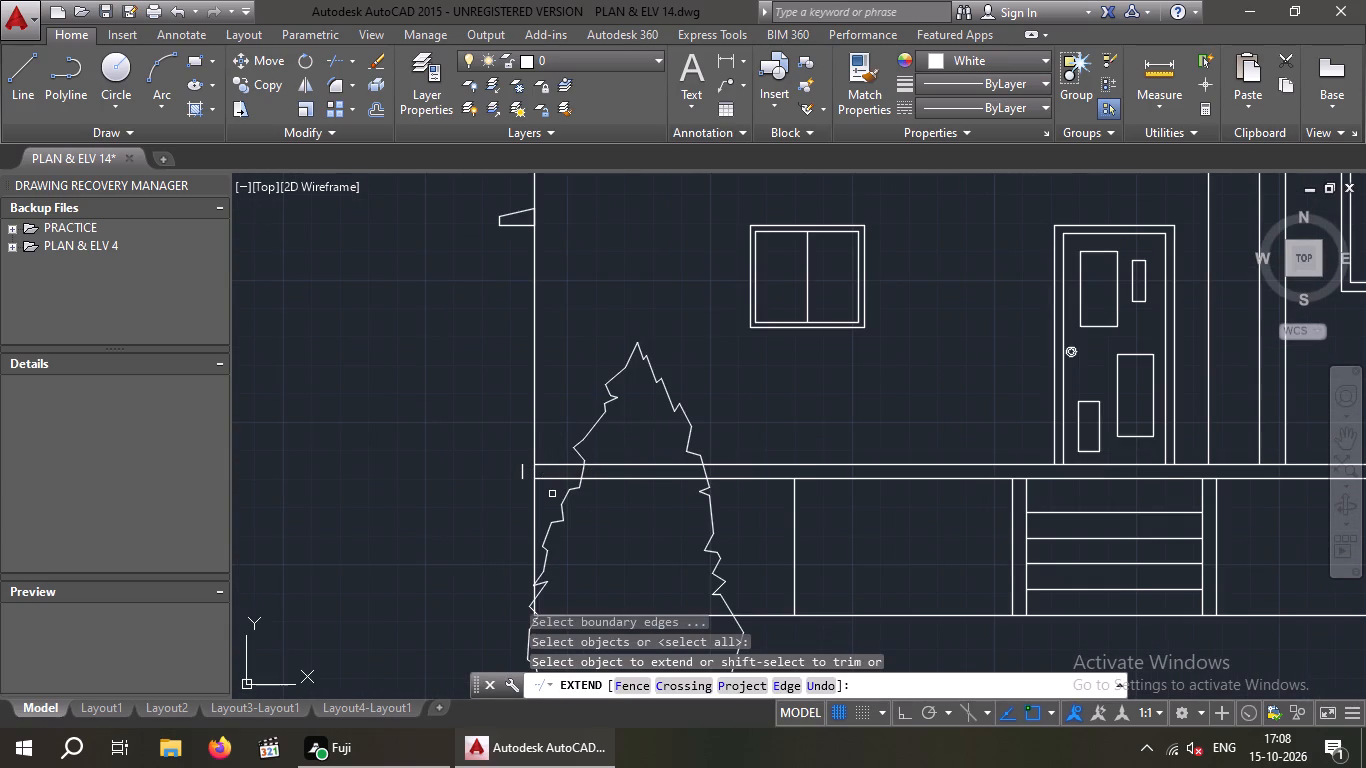
scroll(552, 493, "up", 2)
left_click(554, 490)
left_click(537, 423)
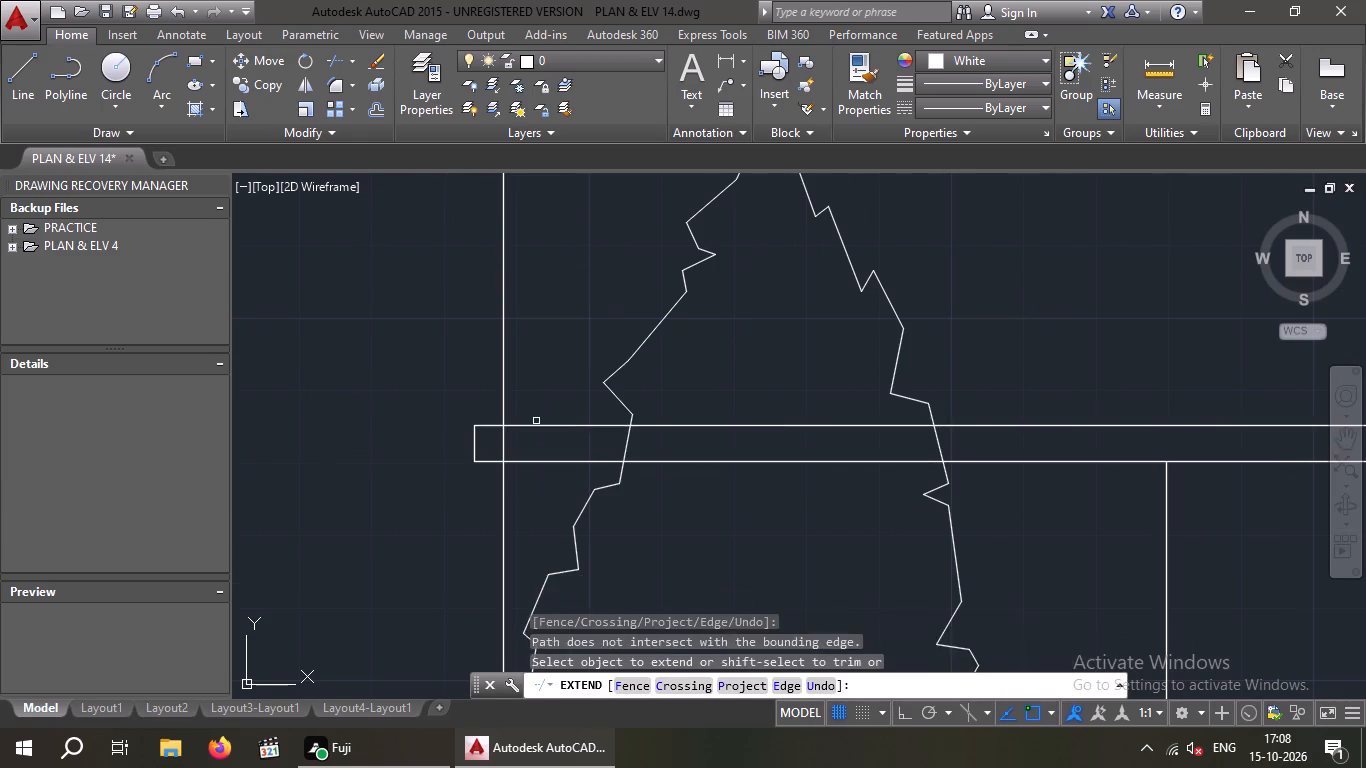
scroll(536, 421, "down", 3)
middle_click_drag(1069, 478, 661, 534)
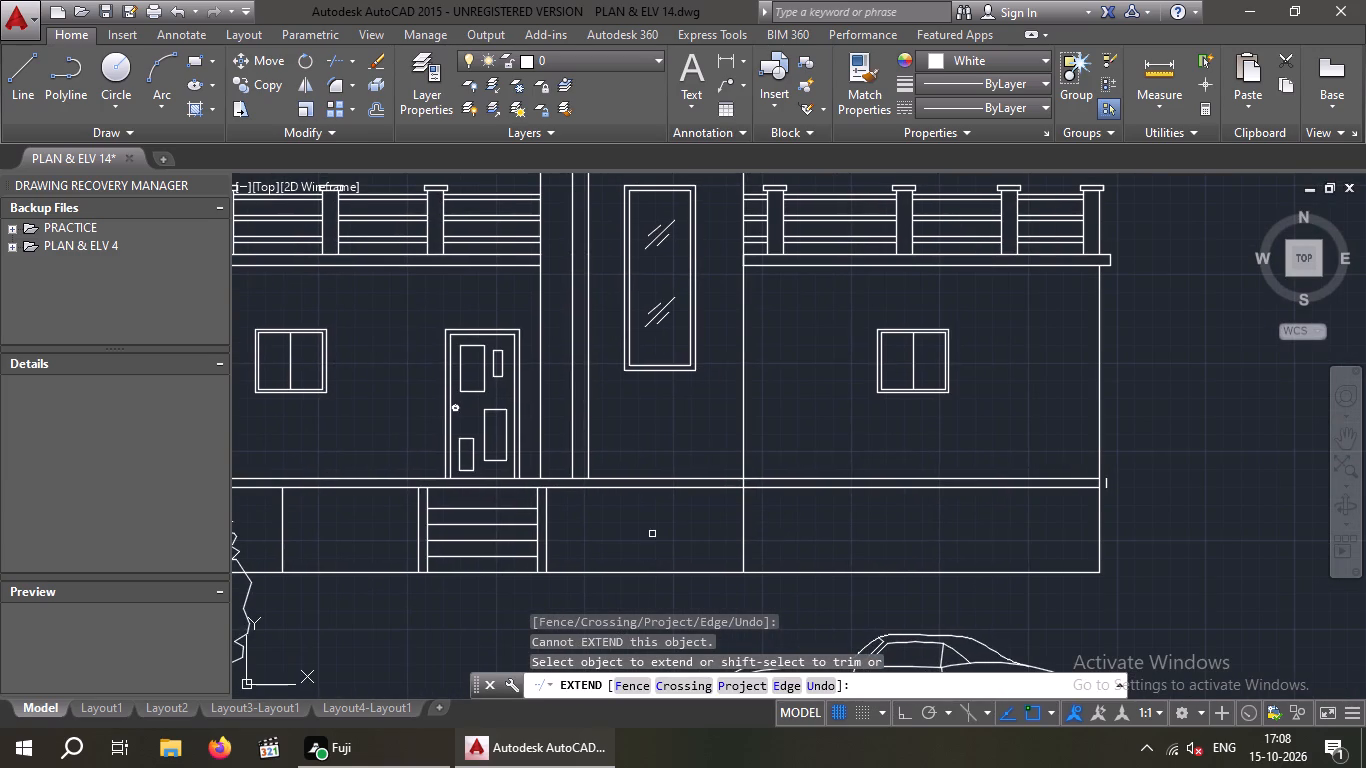
left_click_drag(1090, 513, 1056, 497)
left_click(1016, 447)
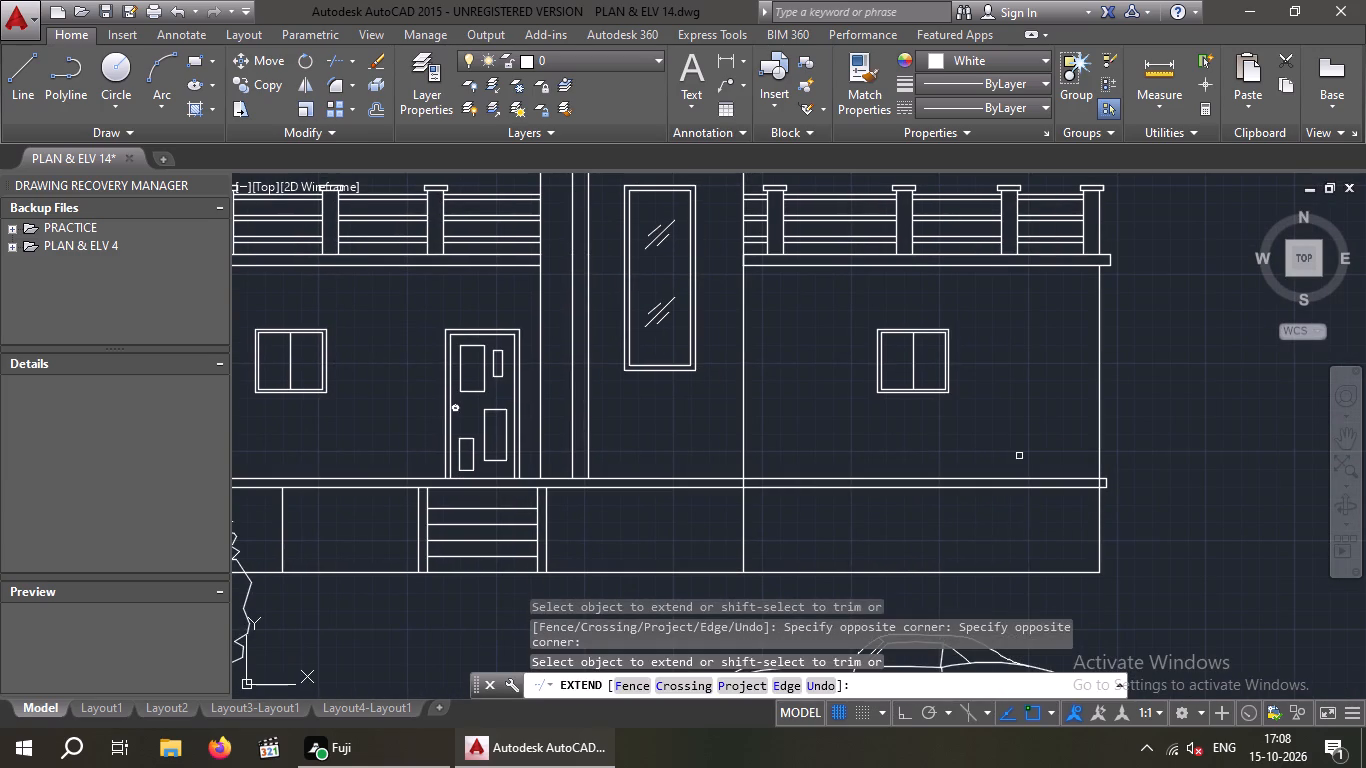
key("Escape")
key("Escape")
Trim the end wall line on the car's side where it crosses the plinth band.
type("TR")
key("space")
key("space")
scroll(1076, 485, "up", 4)
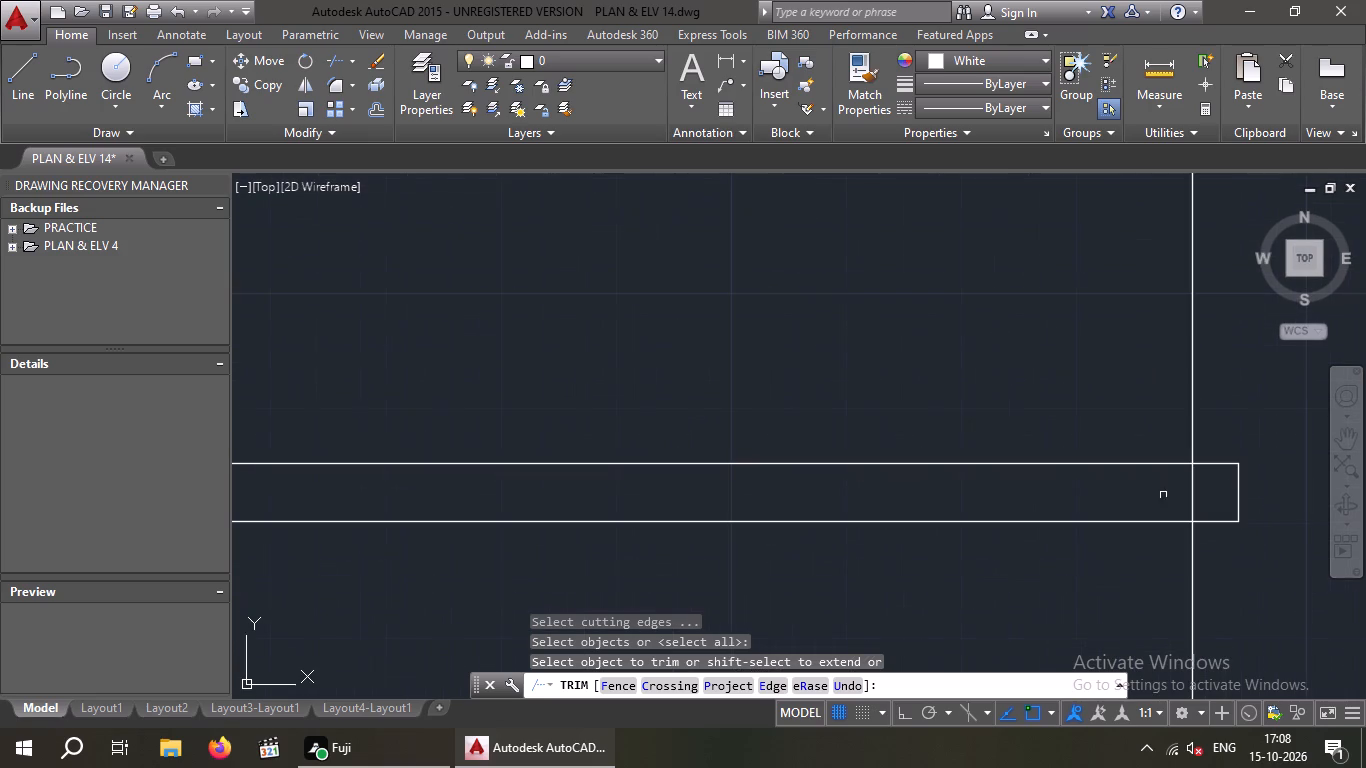
left_click_drag(1220, 488, 1178, 498)
left_click(1157, 501)
scroll(1160, 495, "down", 5)
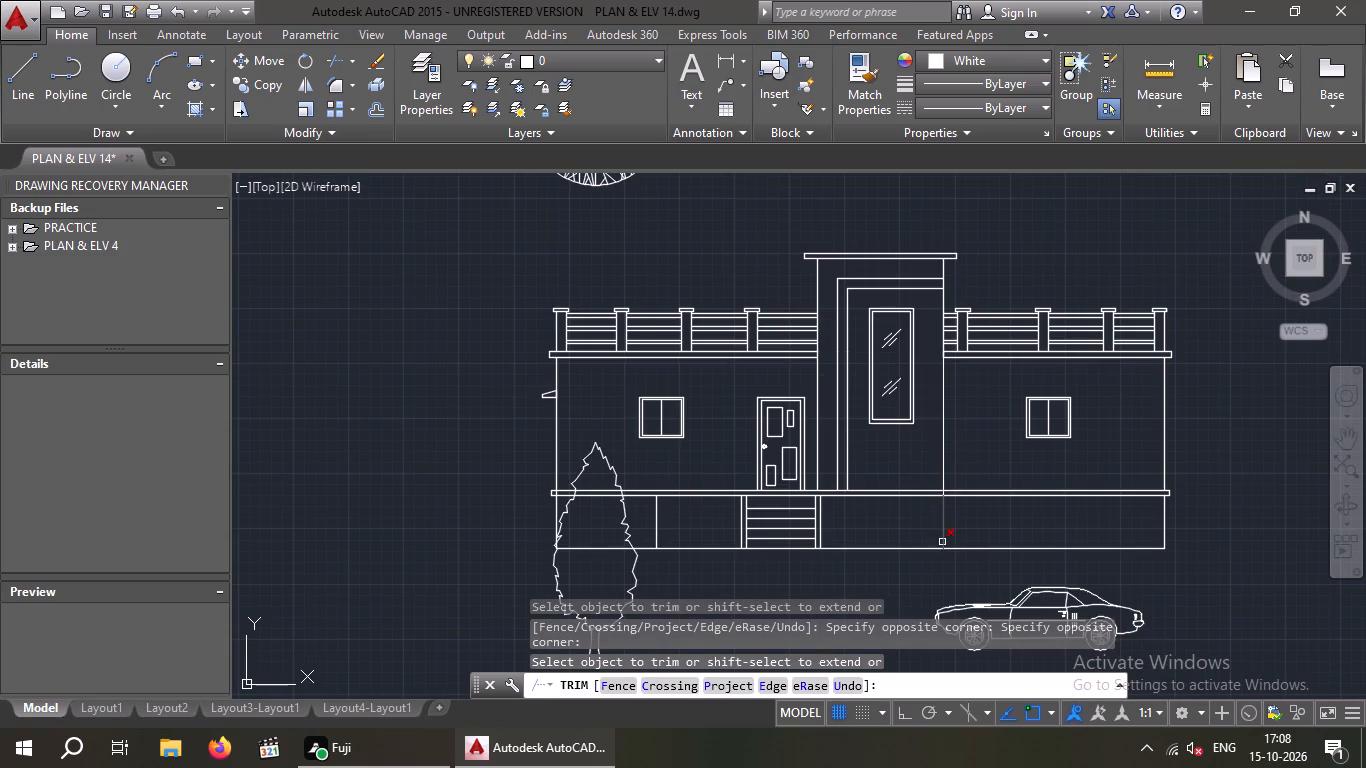
left_click(876, 539)
middle_click_drag(868, 525, 958, 528)
key("Escape")
key("Escape")
key("Escape")
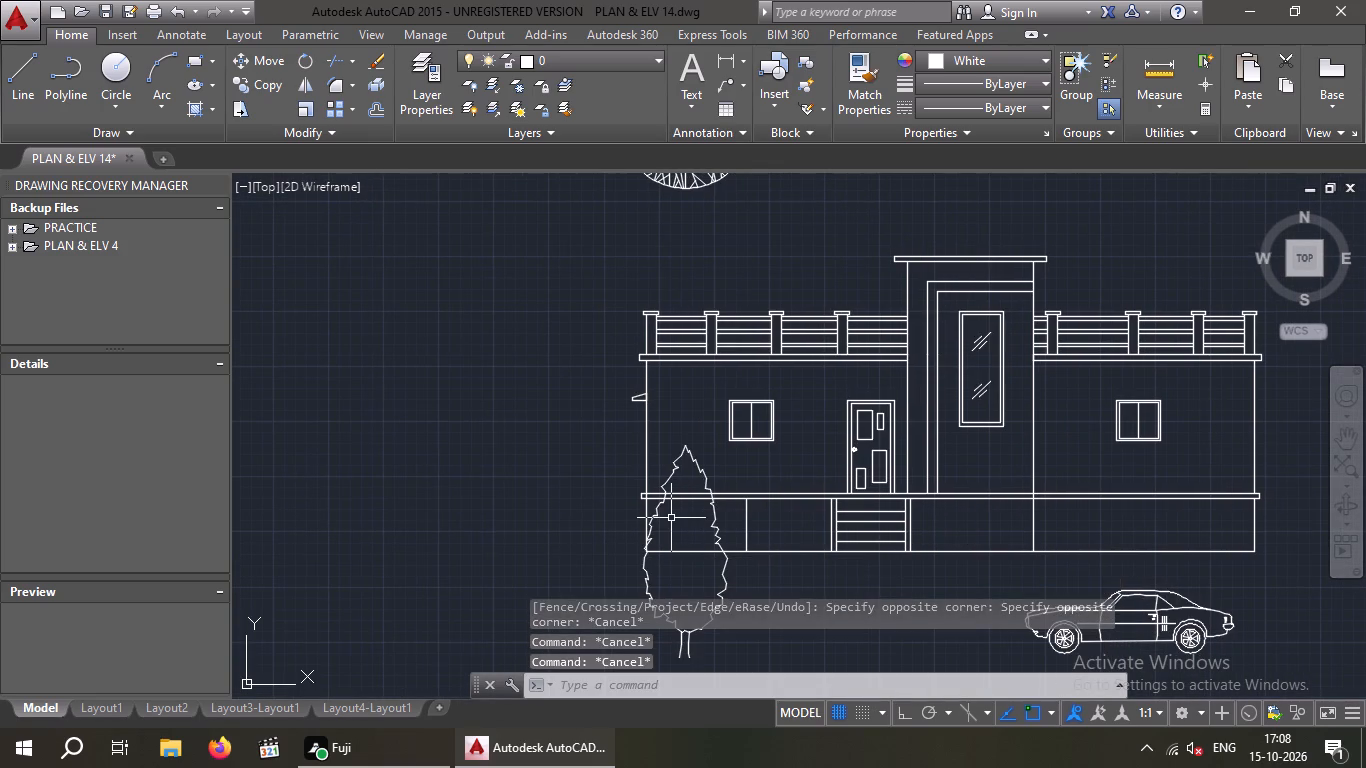
Trim the end wall line on the tree's side where it crosses the plinth band.
key("t")
key("Escape")
key("Escape")
key("Escape")
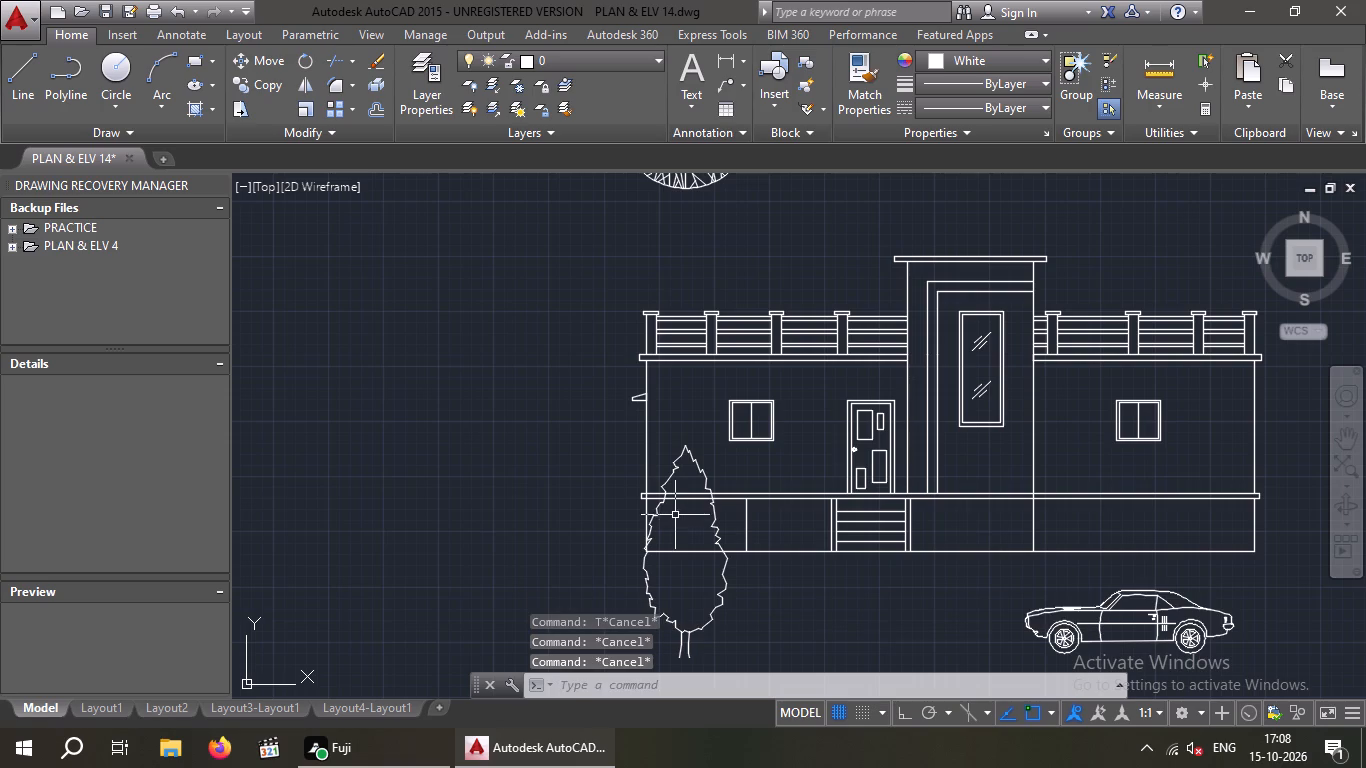
key("t")
key("r")
key("space")
key("space")
scroll(644, 497, "up", 3)
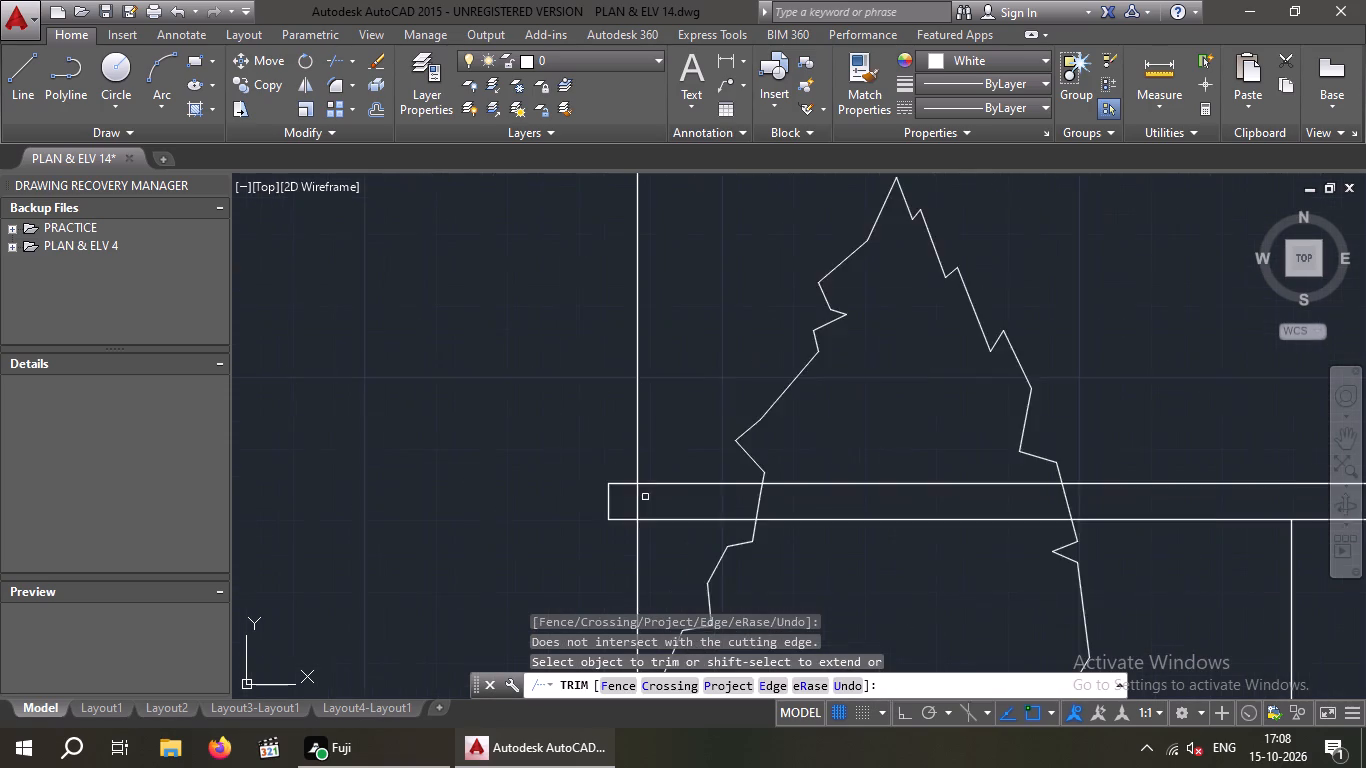
scroll(645, 497, "up", 4)
left_click_drag(664, 498, 651, 504)
left_click(586, 517)
scroll(619, 513, "down", 2)
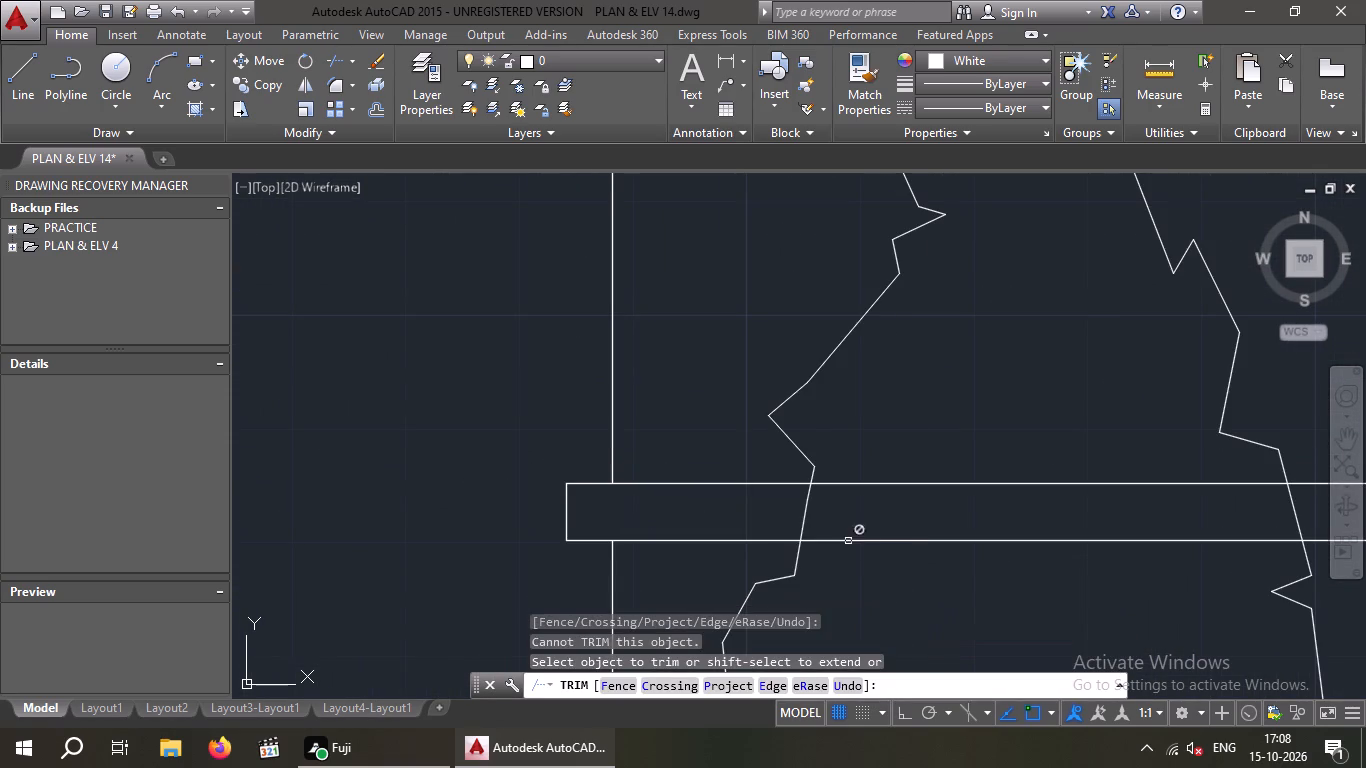
Trim the plinth band lines and the ground line where they pass inside the tree outline.
left_click(980, 572)
left_click(911, 468)
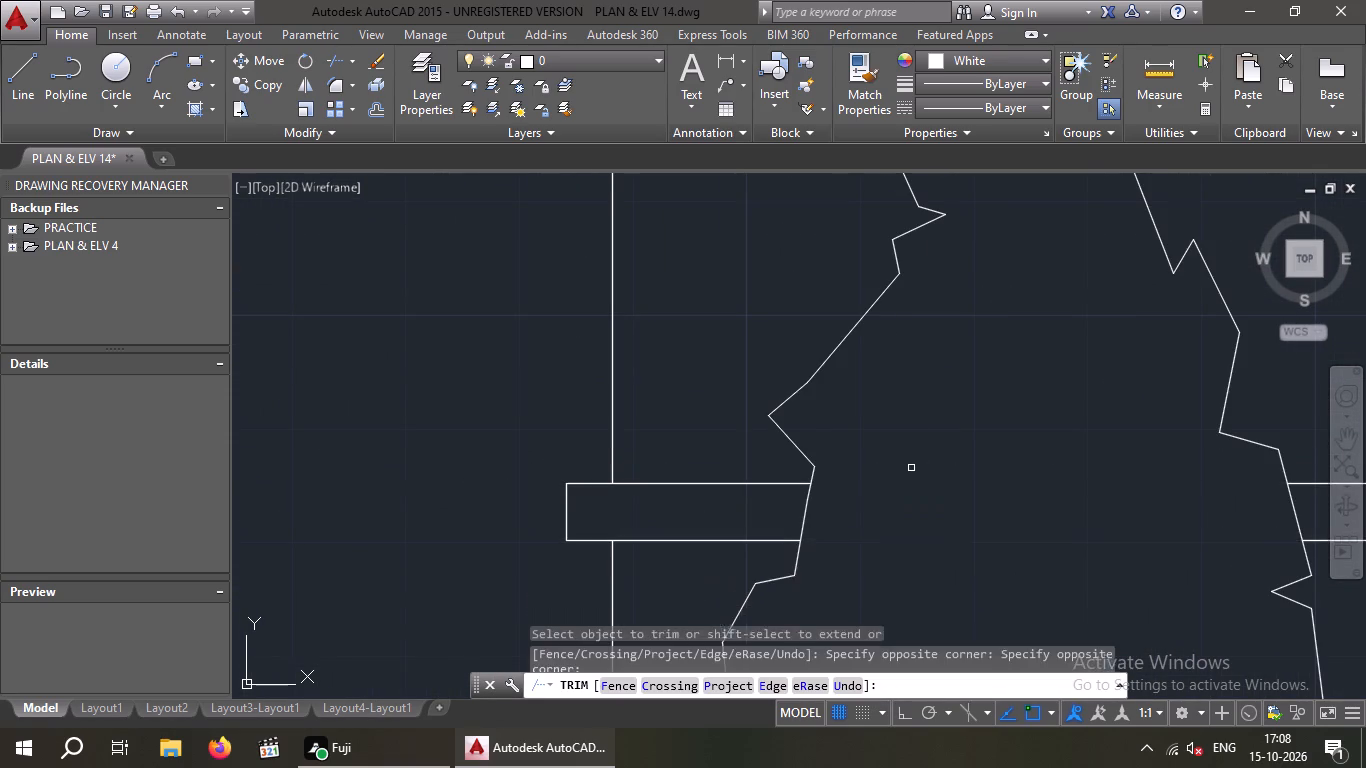
scroll(913, 468, "down", 3)
middle_click_drag(947, 493, 883, 487)
scroll(829, 463, "down", 1)
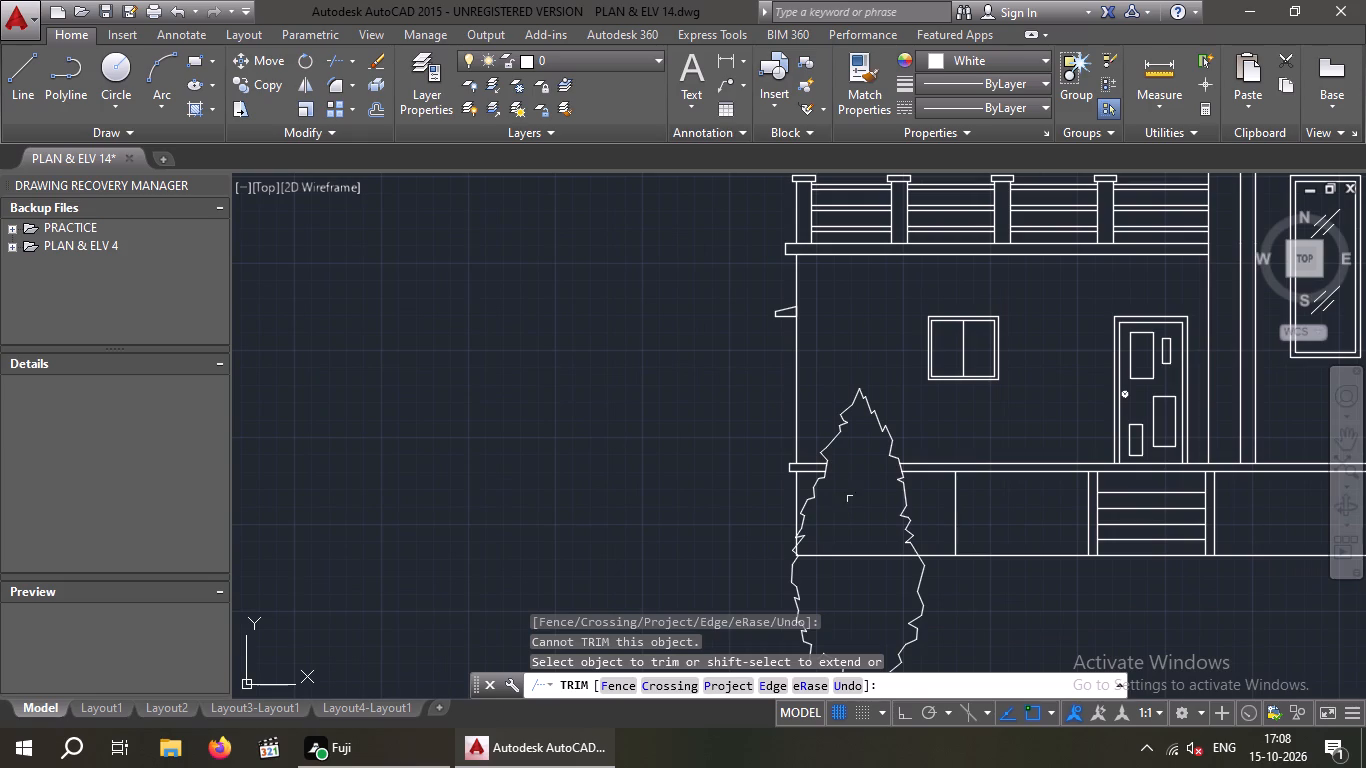
left_click_drag(873, 602, 835, 562)
left_click(827, 527)
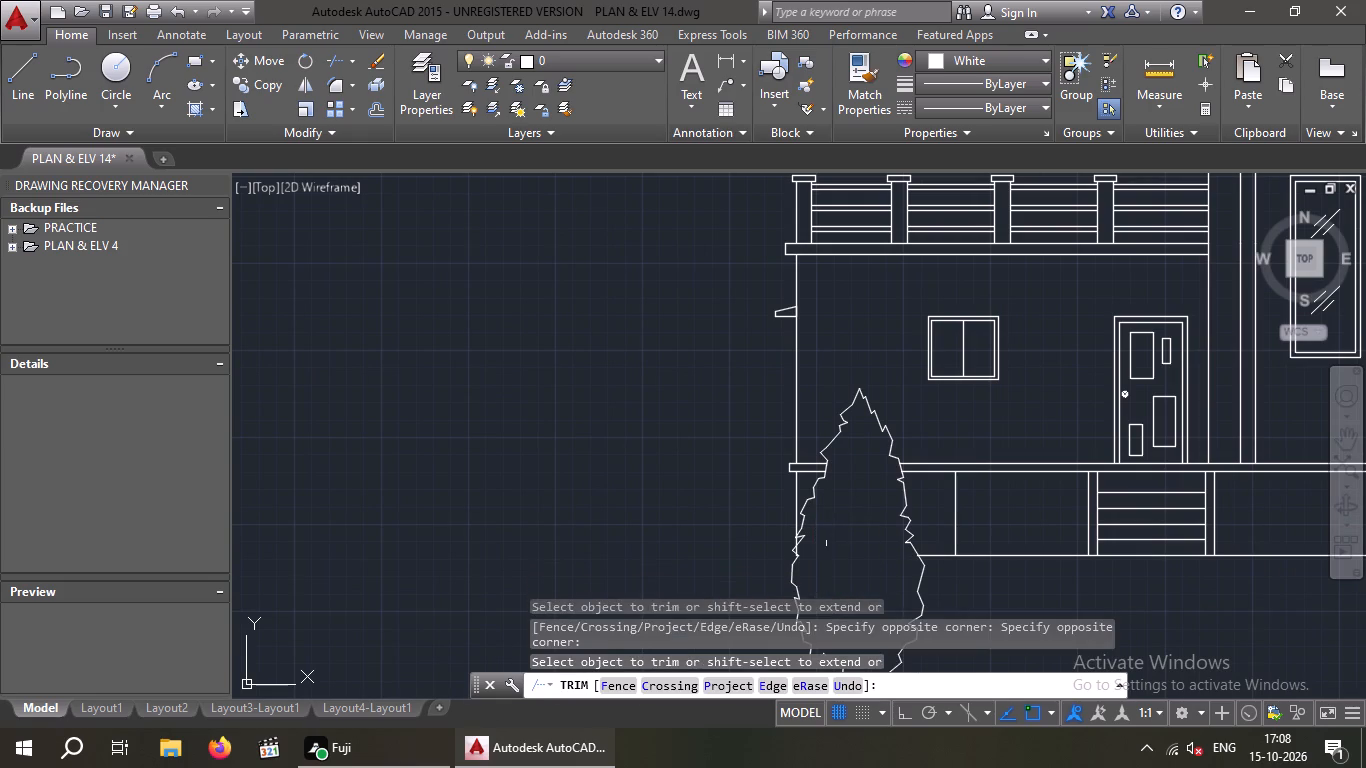
Trim the end wall line on the tree's side where it passes inside the jagged edge of the tree outline.
scroll(791, 549, "up", 5)
left_click_drag(825, 483, 803, 502)
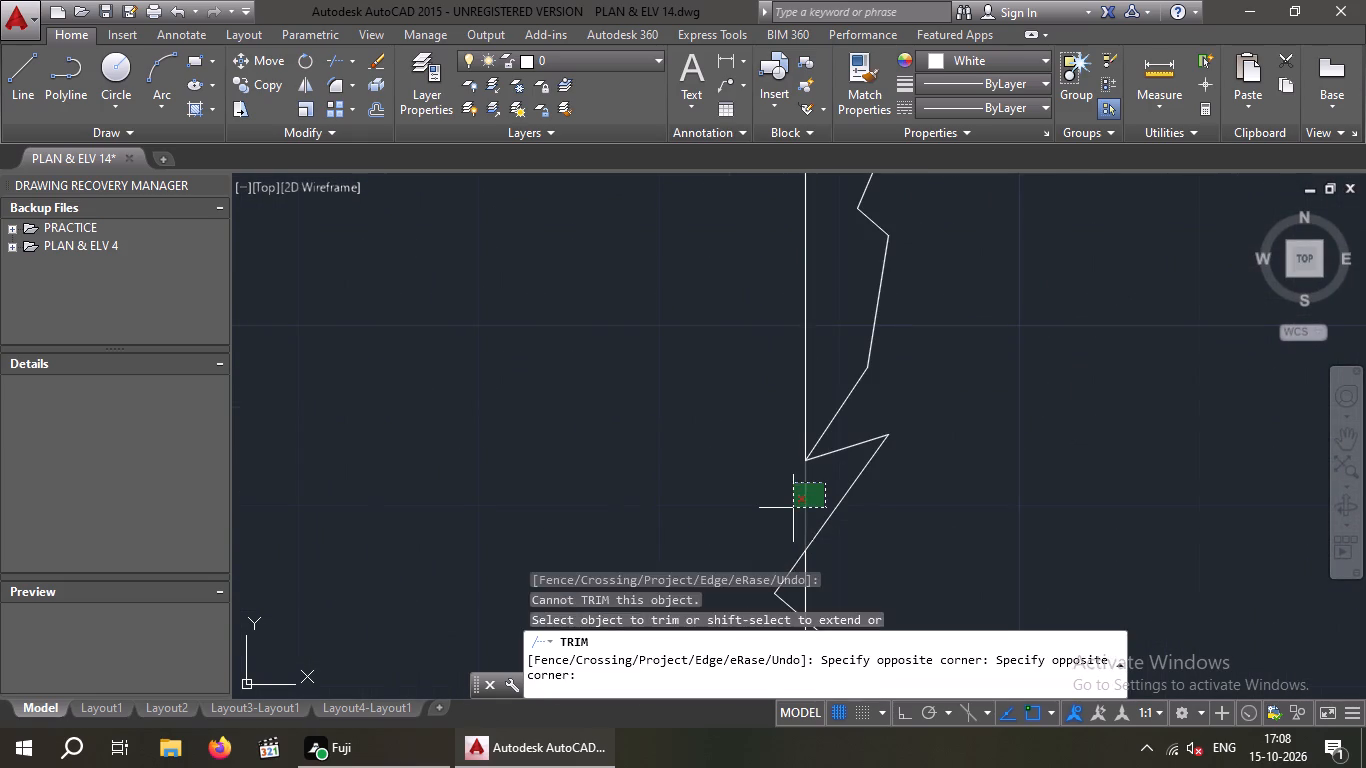
left_click(793, 508)
scroll(769, 499, "down", 1)
middle_click_drag(759, 465, 740, 396)
scroll(784, 511, "up", 2)
left_click_drag(794, 434, 769, 442)
left_click(749, 451)
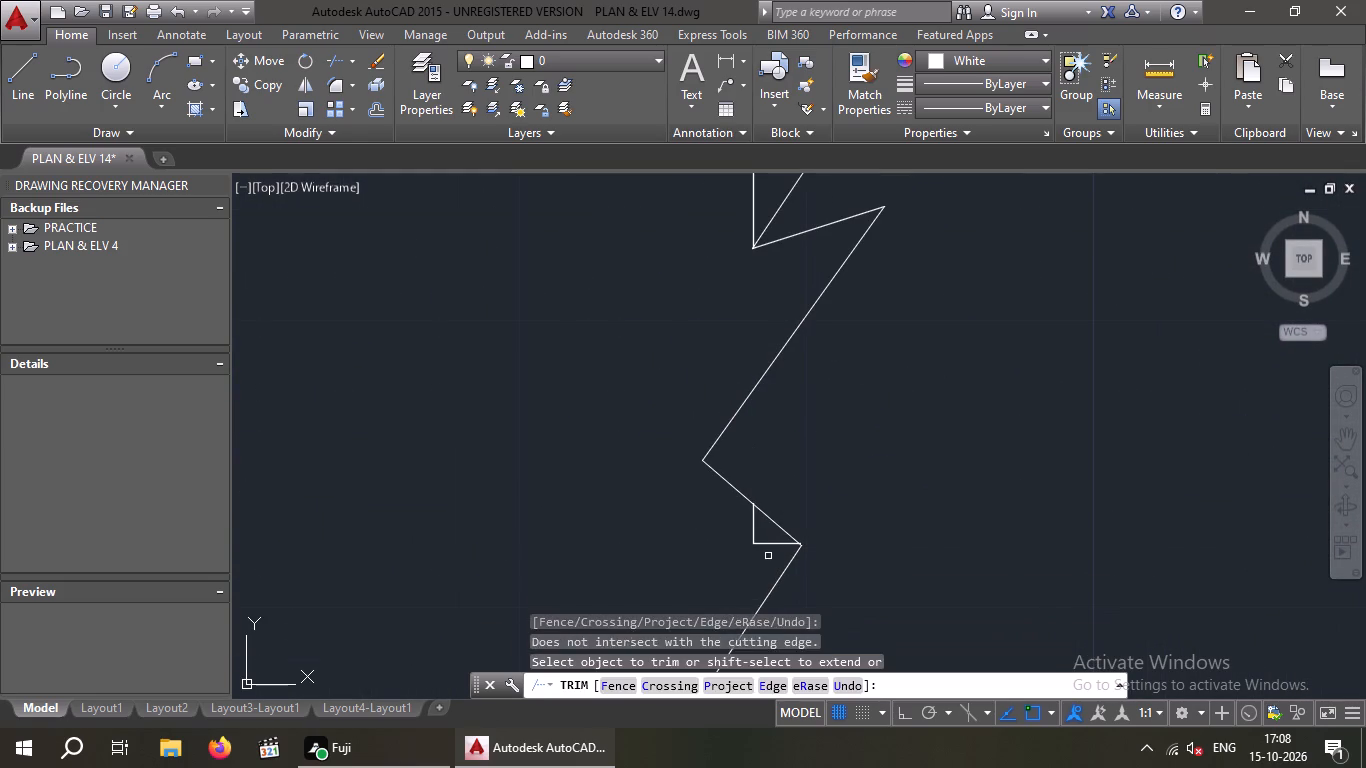
left_click_drag(768, 556, 756, 529)
left_click(751, 520)
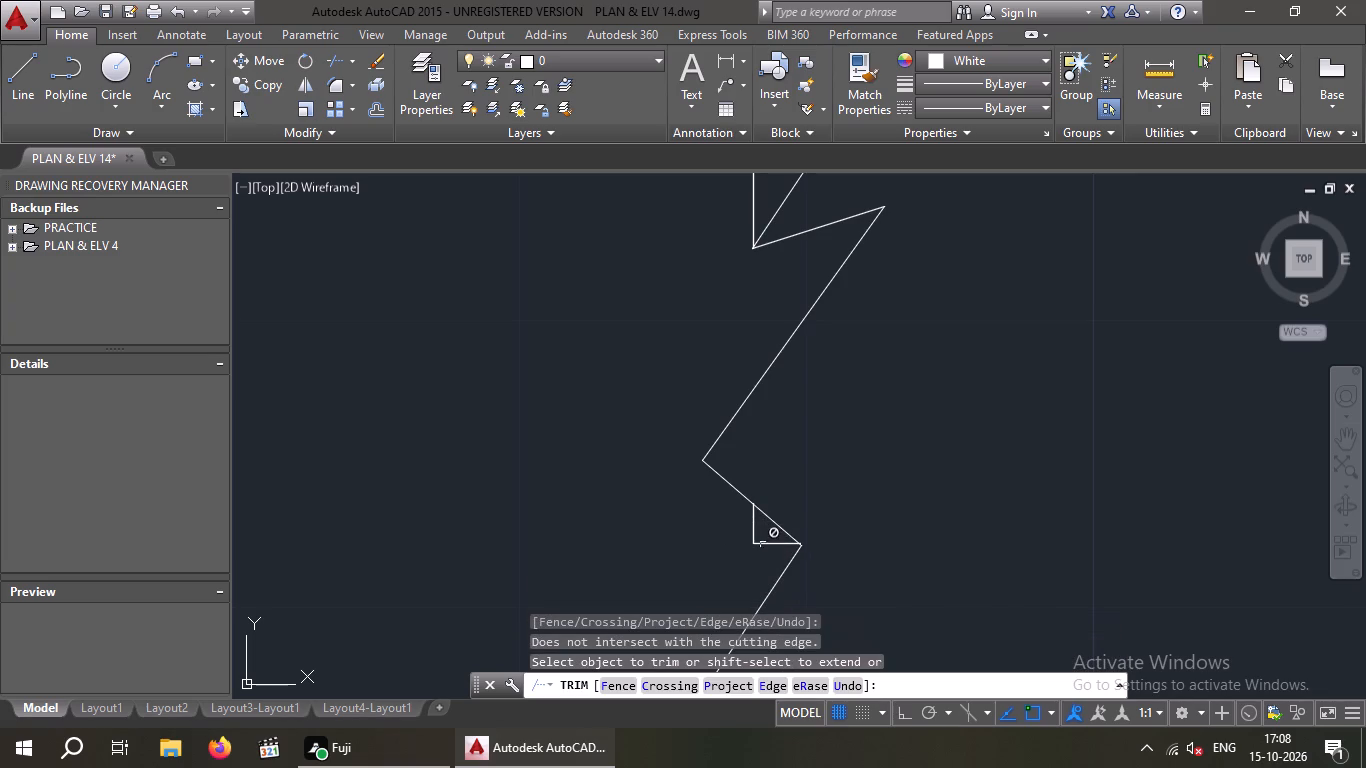
Erase the two short leftover wall and ground line fragments in the notch of the tree outline.
key("Escape")
left_click_drag(775, 552, 765, 543)
left_click(750, 534)
key("Delete")
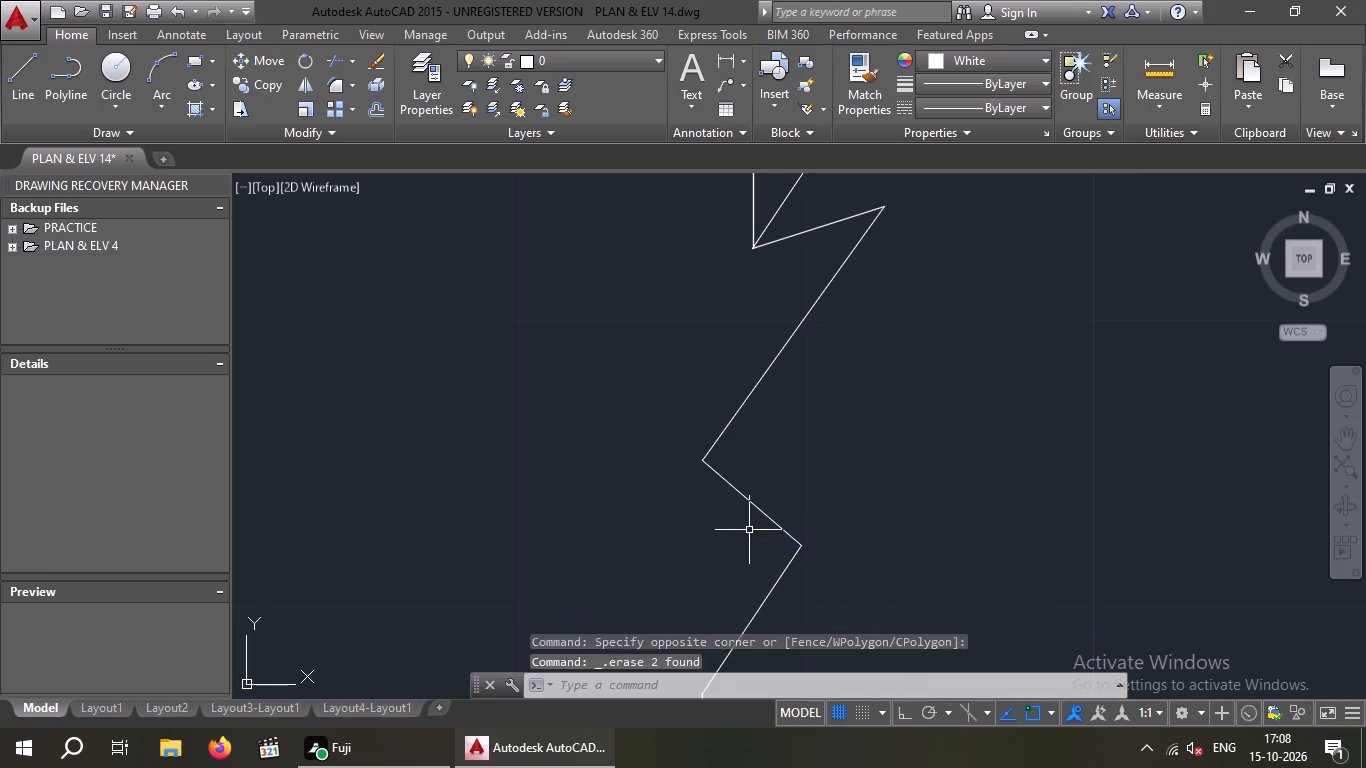
Check the trimmed lines around the tree and across the whole front elevation.
scroll(751, 528, "down", 3)
scroll(861, 499, "down", 1)
middle_click_drag(855, 499, 593, 461)
middle_click_drag(709, 438, 670, 471)
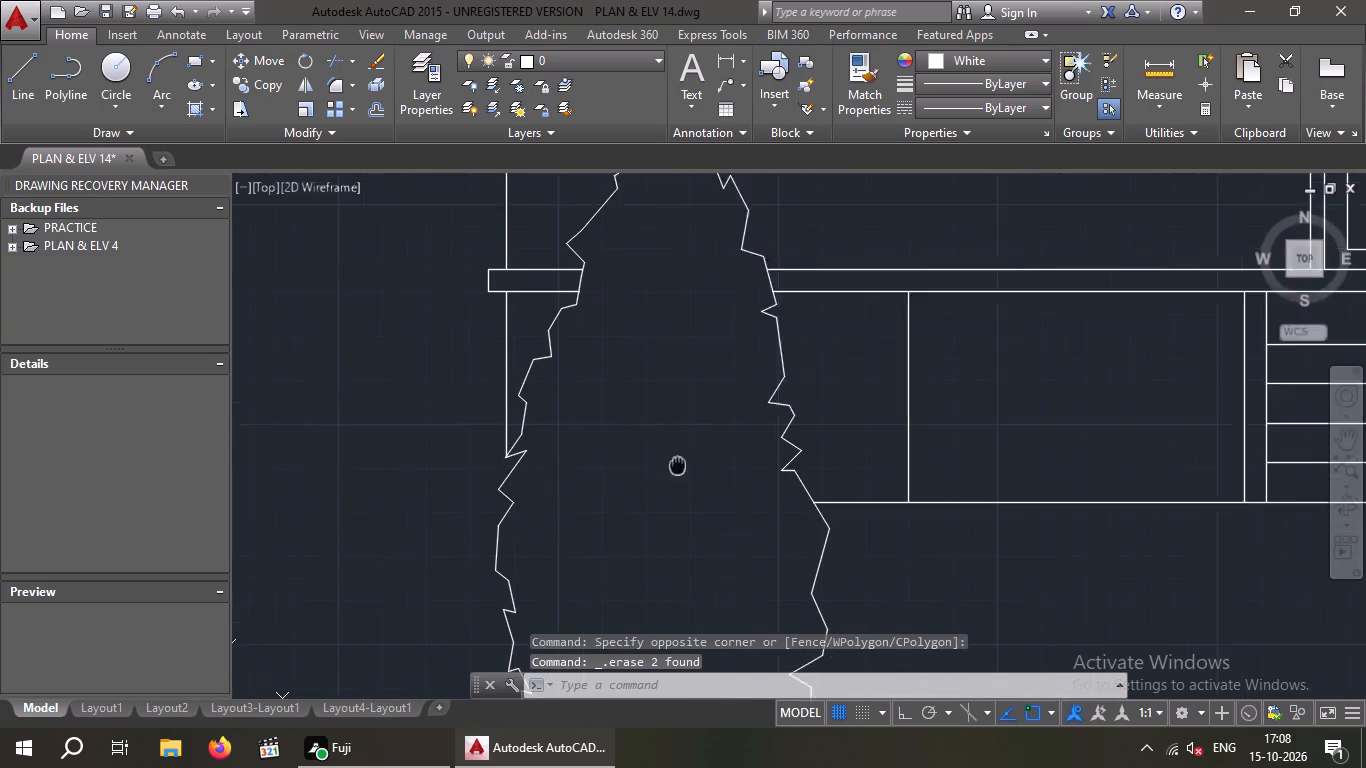
middle_click_drag(670, 471, 630, 497)
scroll(629, 497, "down", 2)
middle_click_drag(627, 530, 559, 515)
scroll(564, 499, "down", 1)
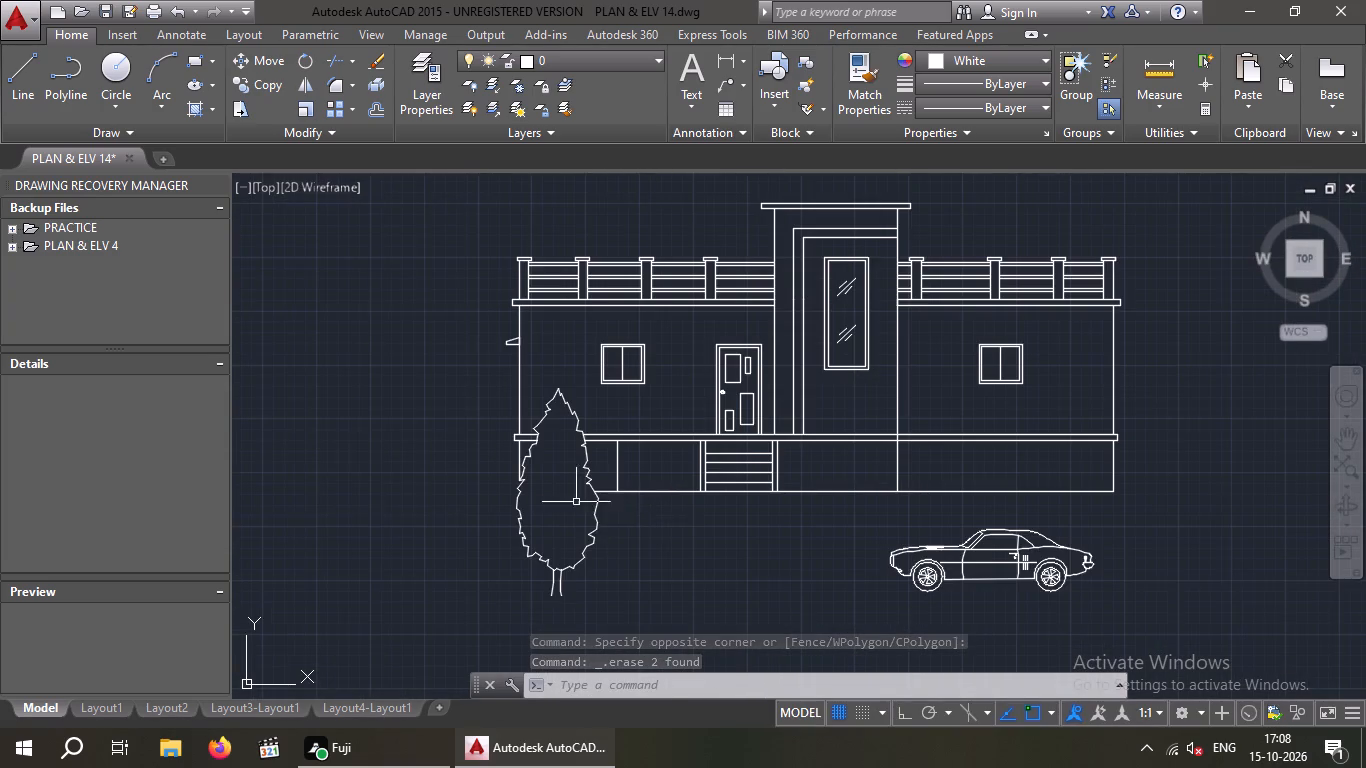
middle_click_drag(659, 528, 614, 560)
scroll(535, 475, "up", 3)
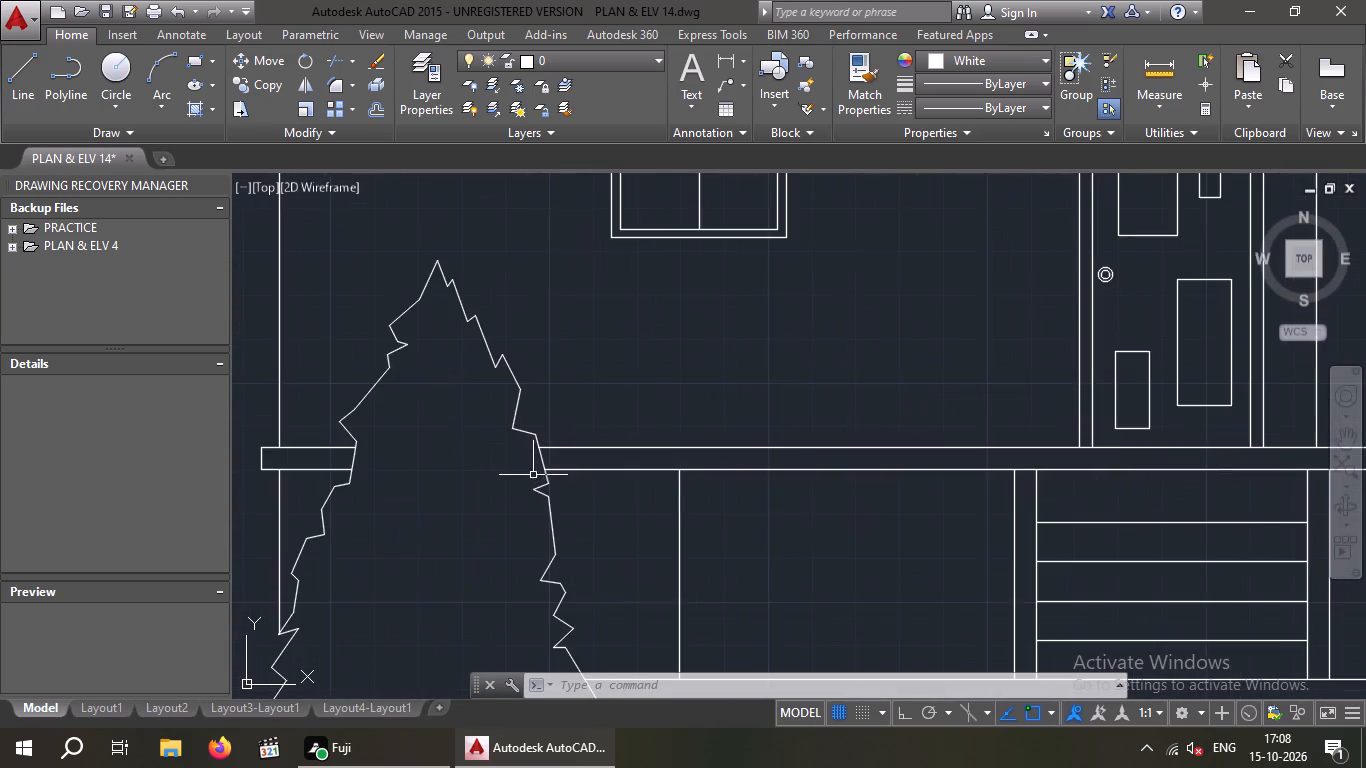
scroll(515, 488, "up", 1)
scroll(515, 488, "down", 3)
scroll(625, 620, "down", 1)
middle_click_drag(619, 617, 619, 616)
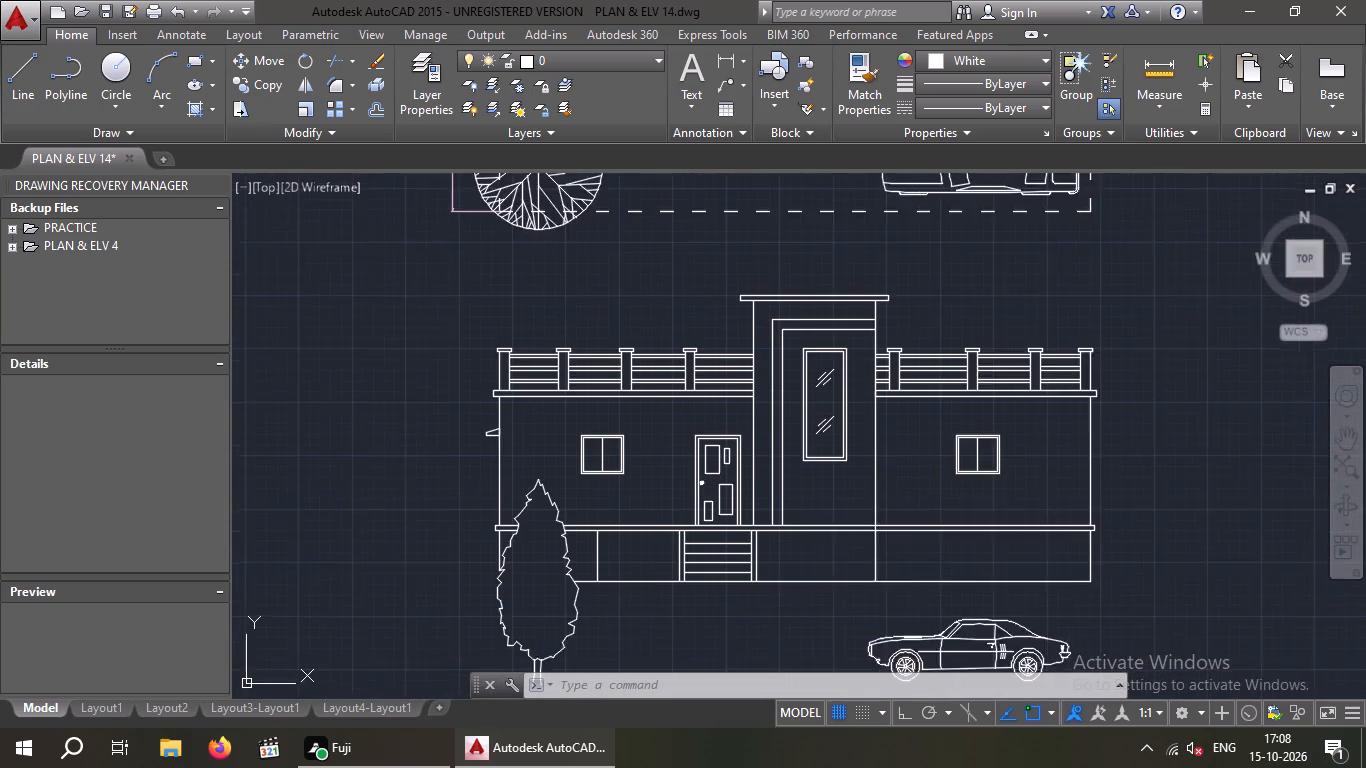
middle_click_drag(619, 616, 565, 553)
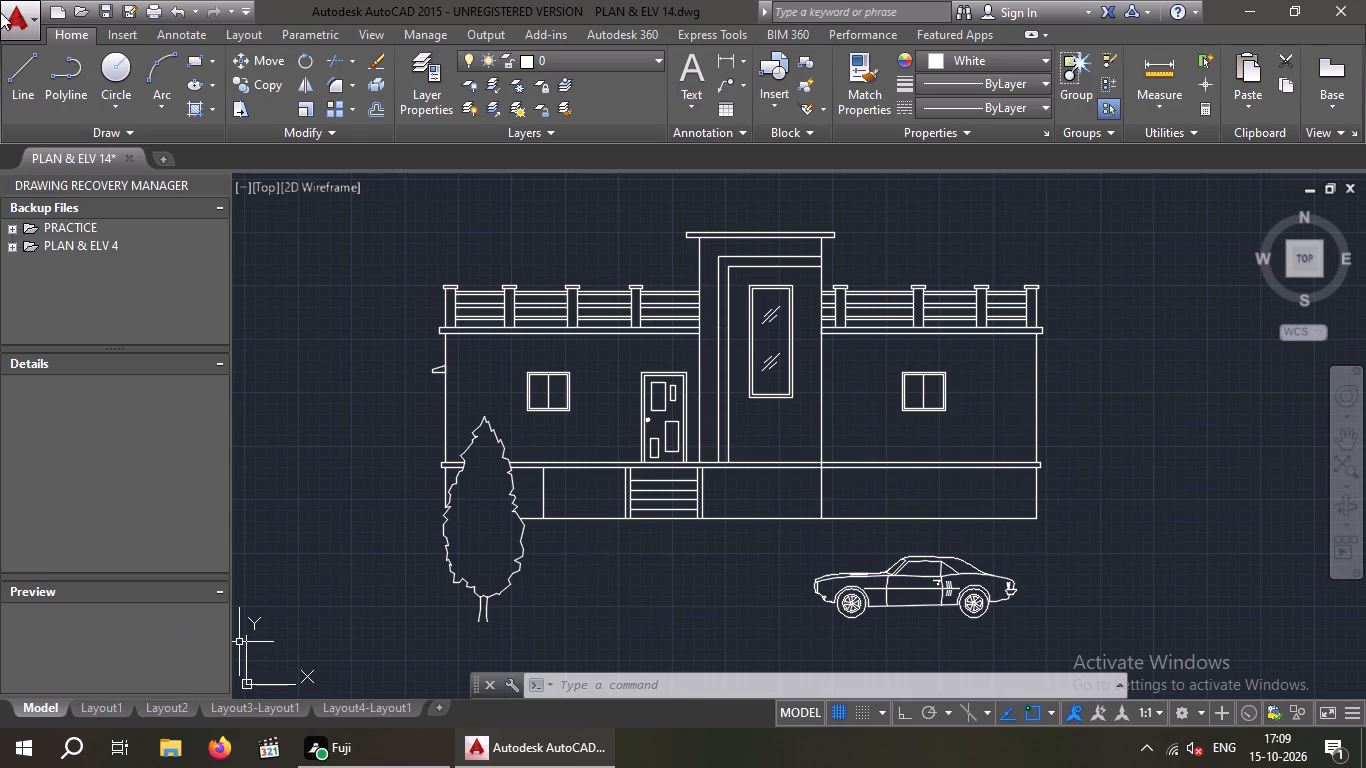
Draw a horizontal base line about 2'-1" long across the bottom of the tree trunk, with Ortho on.
left_click(8, 78)
scroll(492, 653, "up", 2)
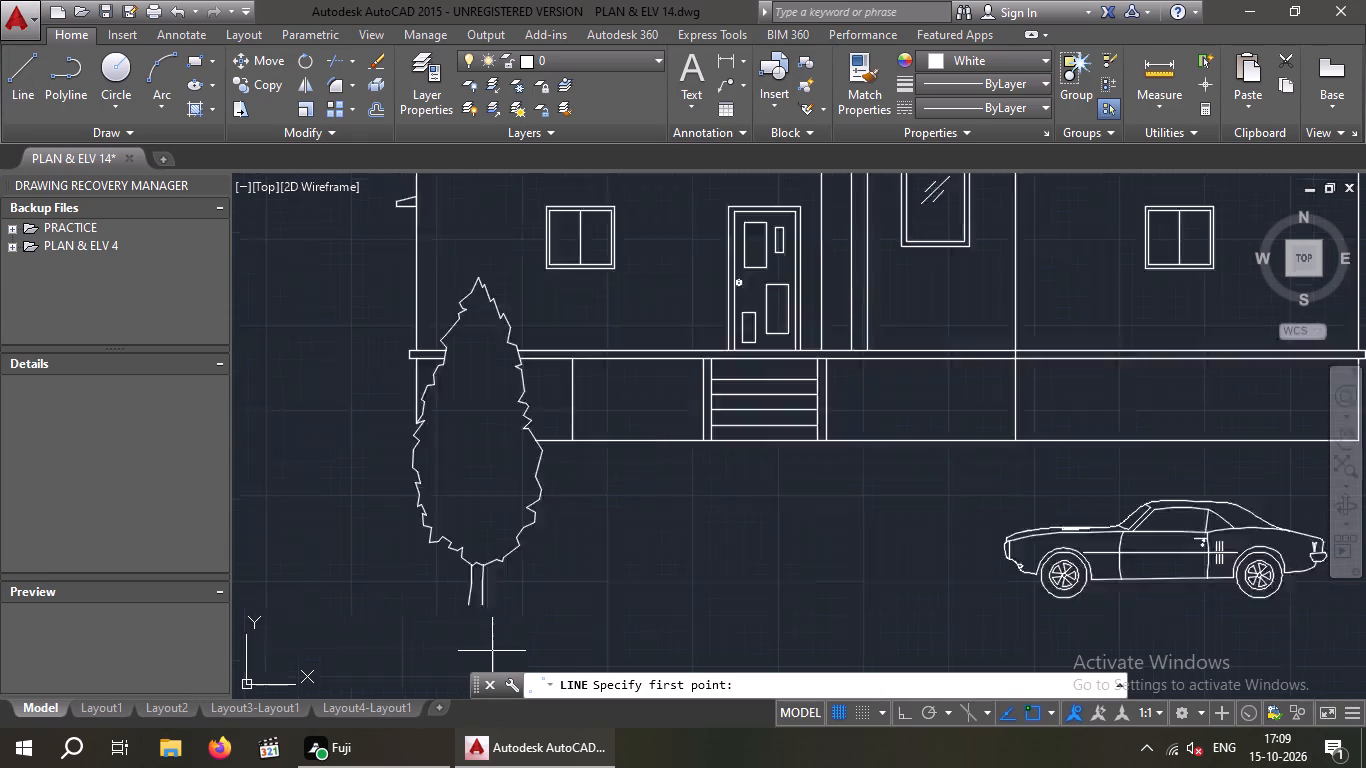
scroll(492, 651, "up", 2)
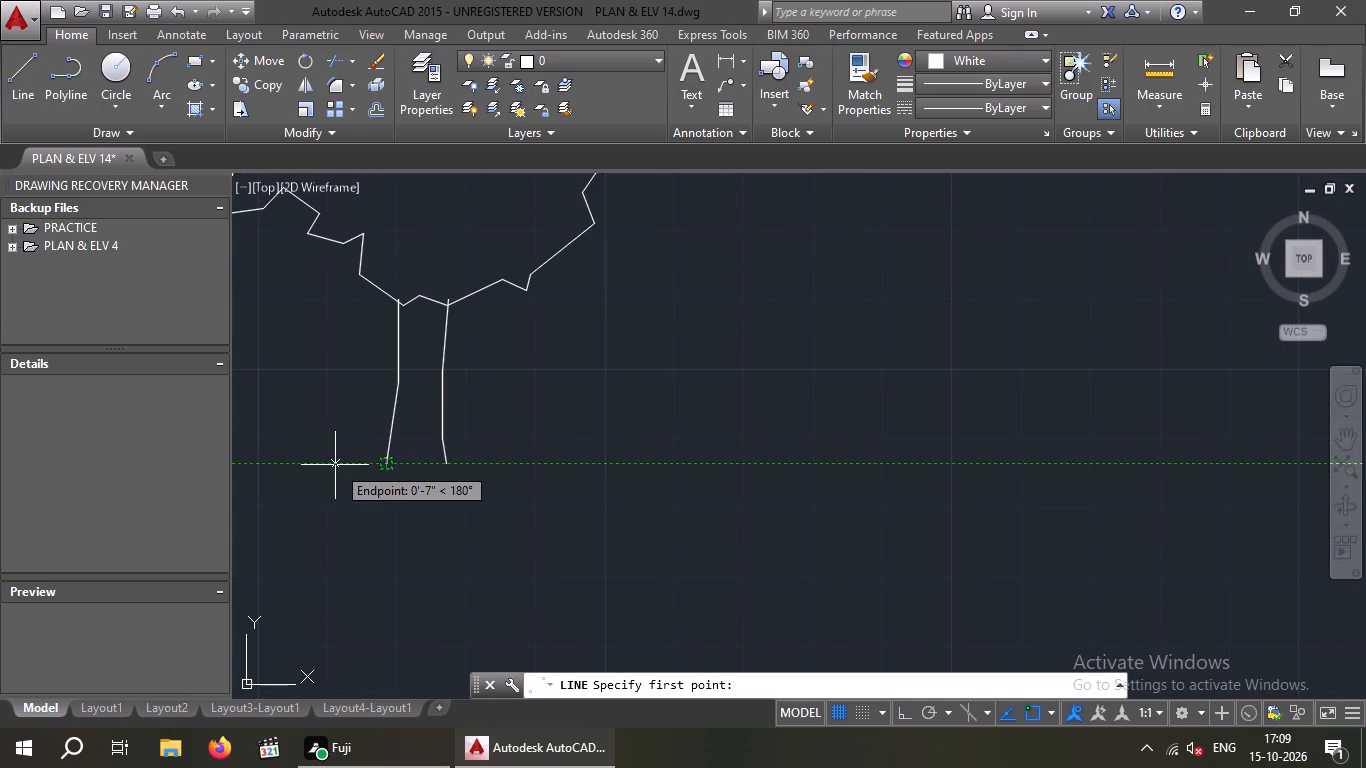
left_click(342, 465)
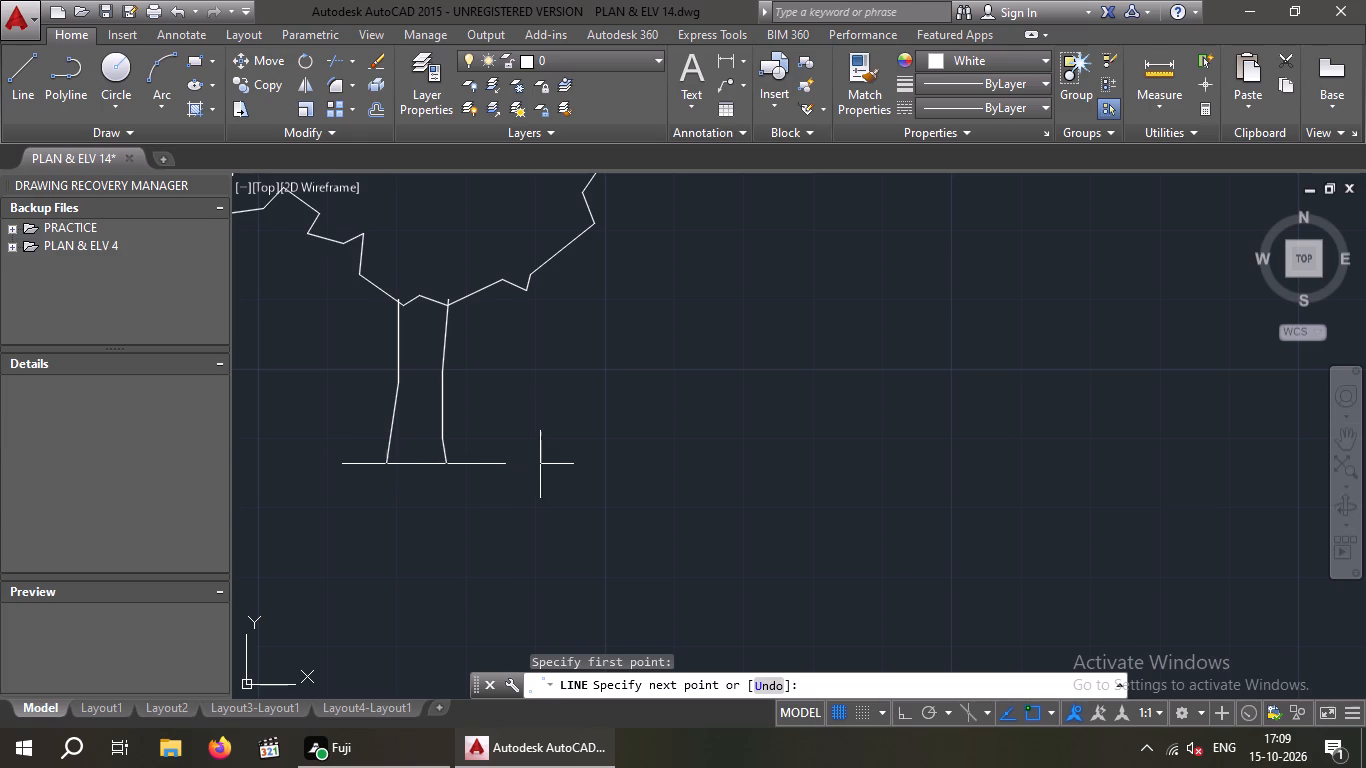
key("F8")
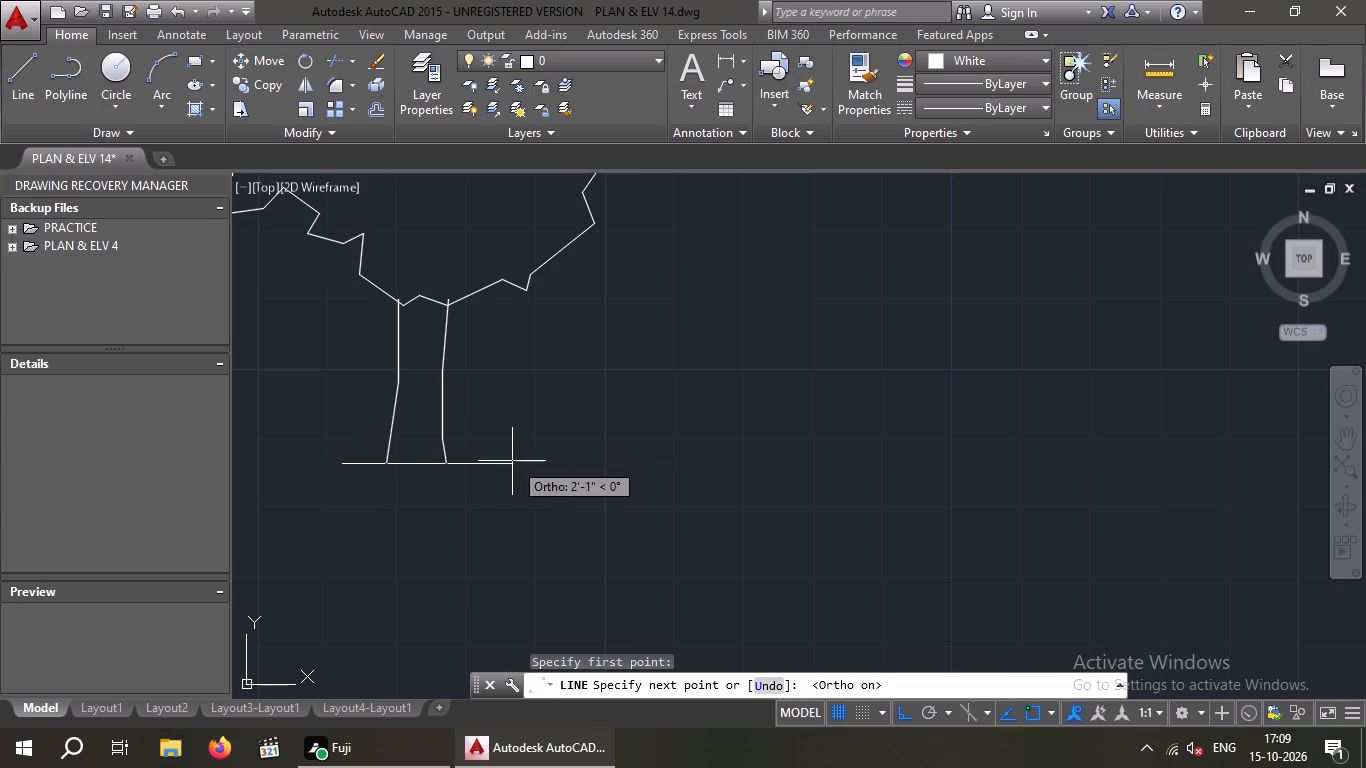
left_click(508, 460)
scroll(519, 458, "down", 2)
key("Escape")
scroll(513, 481, "down", 3)
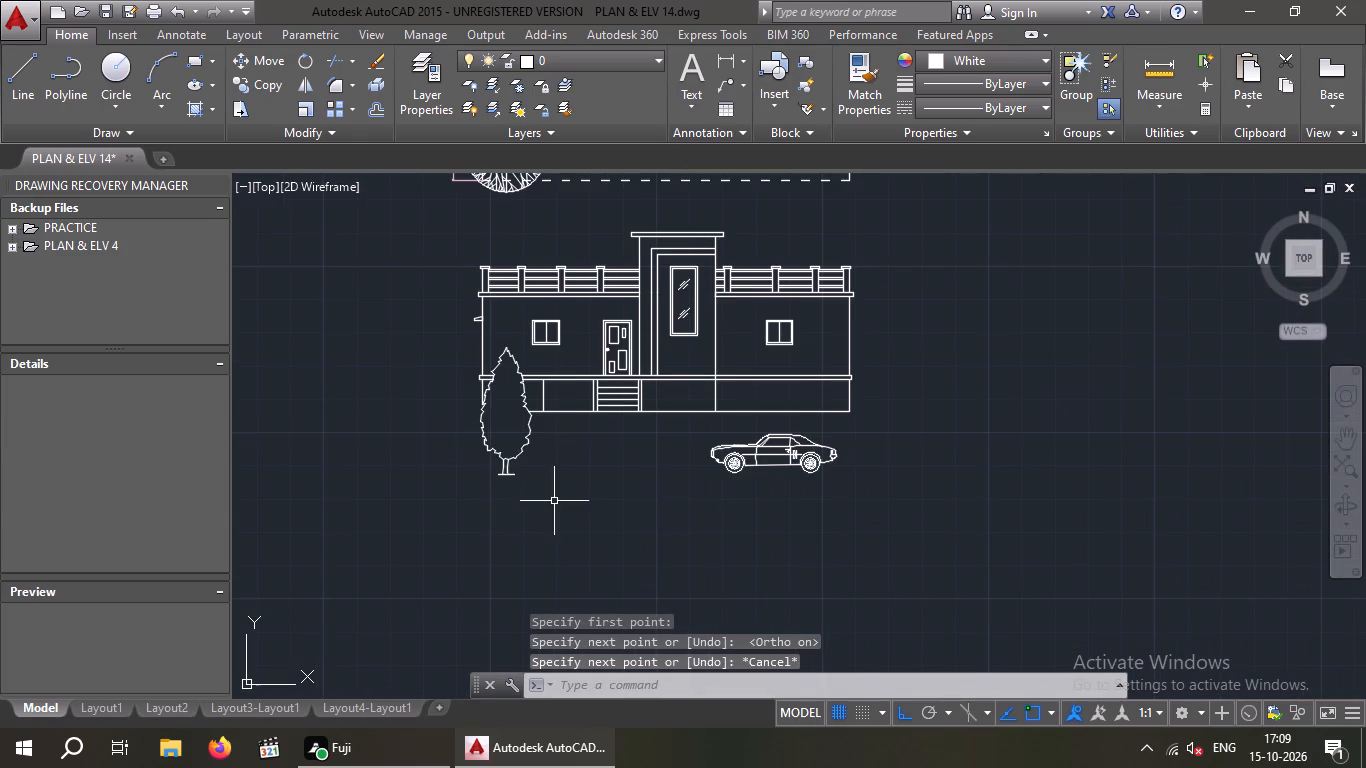
Save the drawing.
middle_click_drag(554, 501, 518, 523)
middle_click_drag(588, 512, 569, 515)
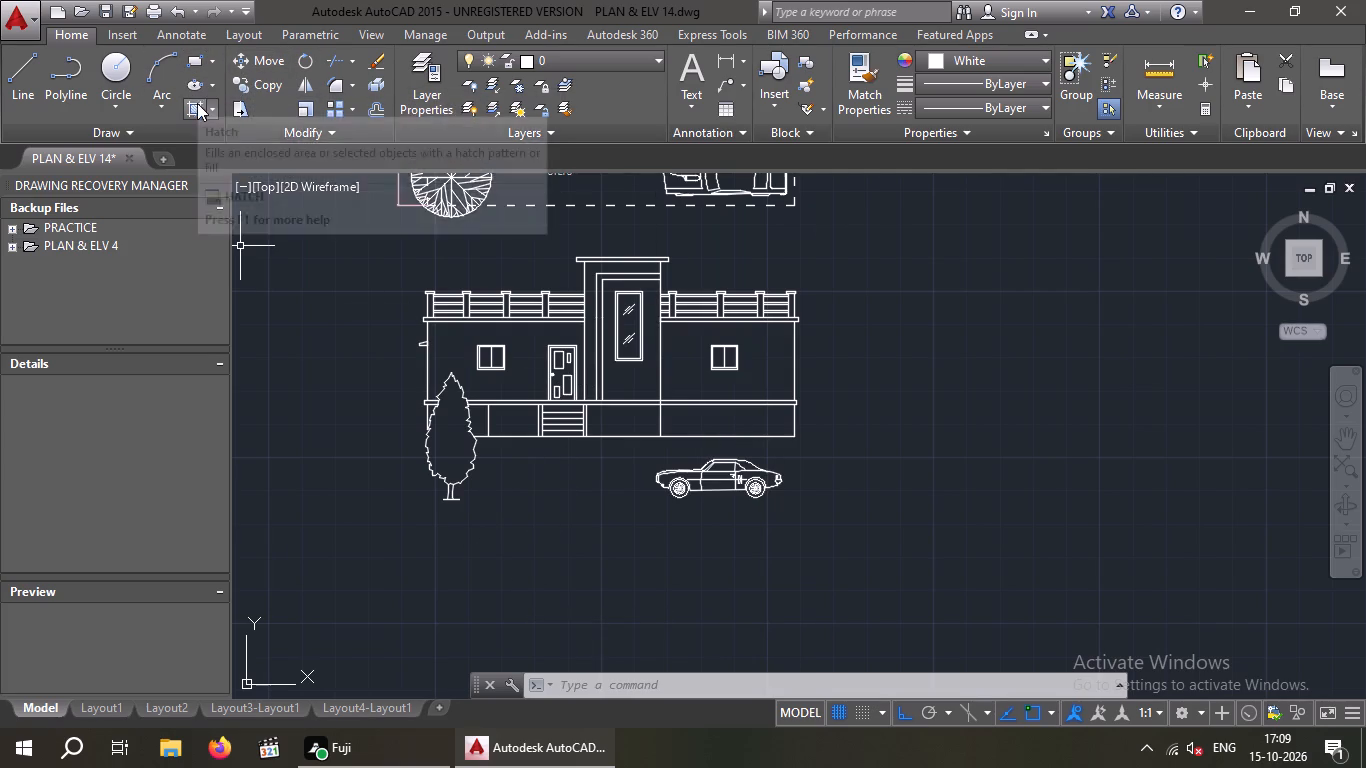
key("ctrl+s")
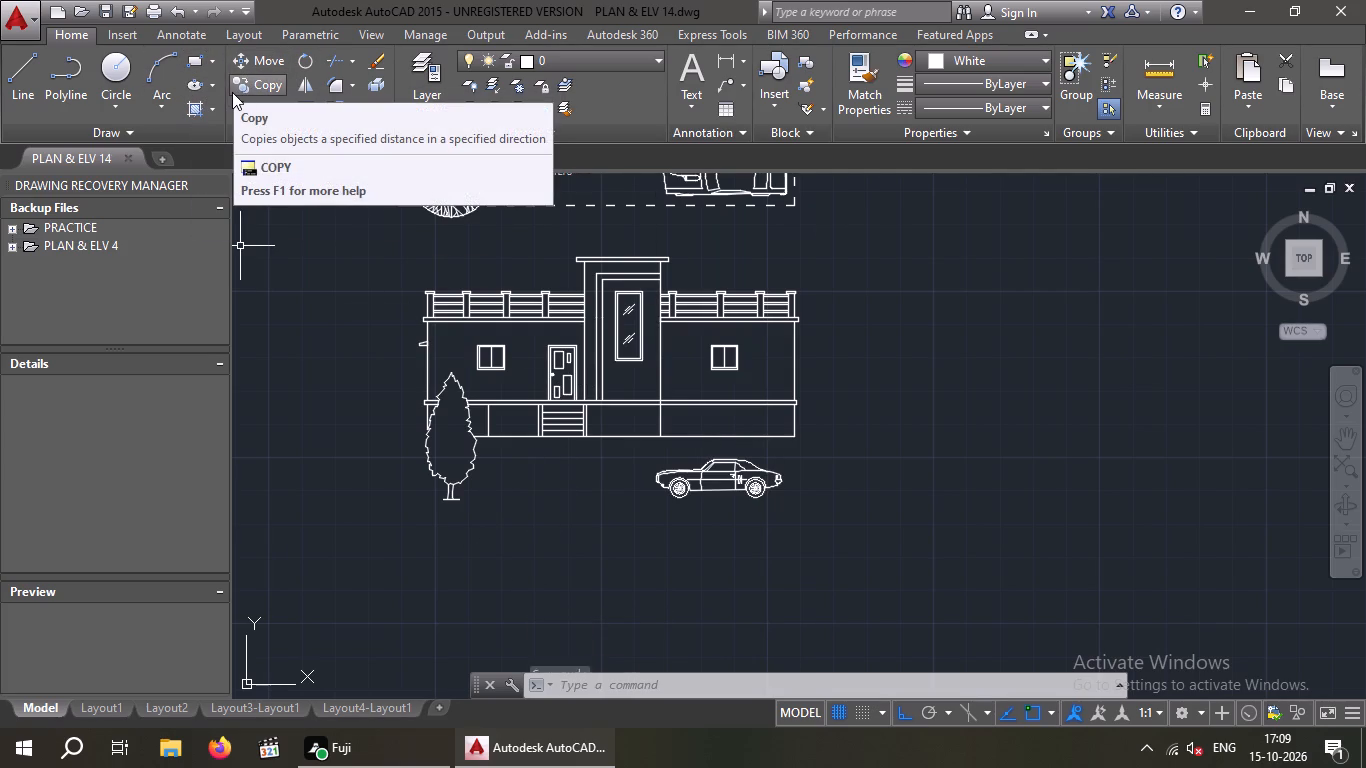
key("ctrl+s")
Hatch the elevation tree's foliage with the SOLID pattern in dark green 19,103,52.
left_click(195, 102)
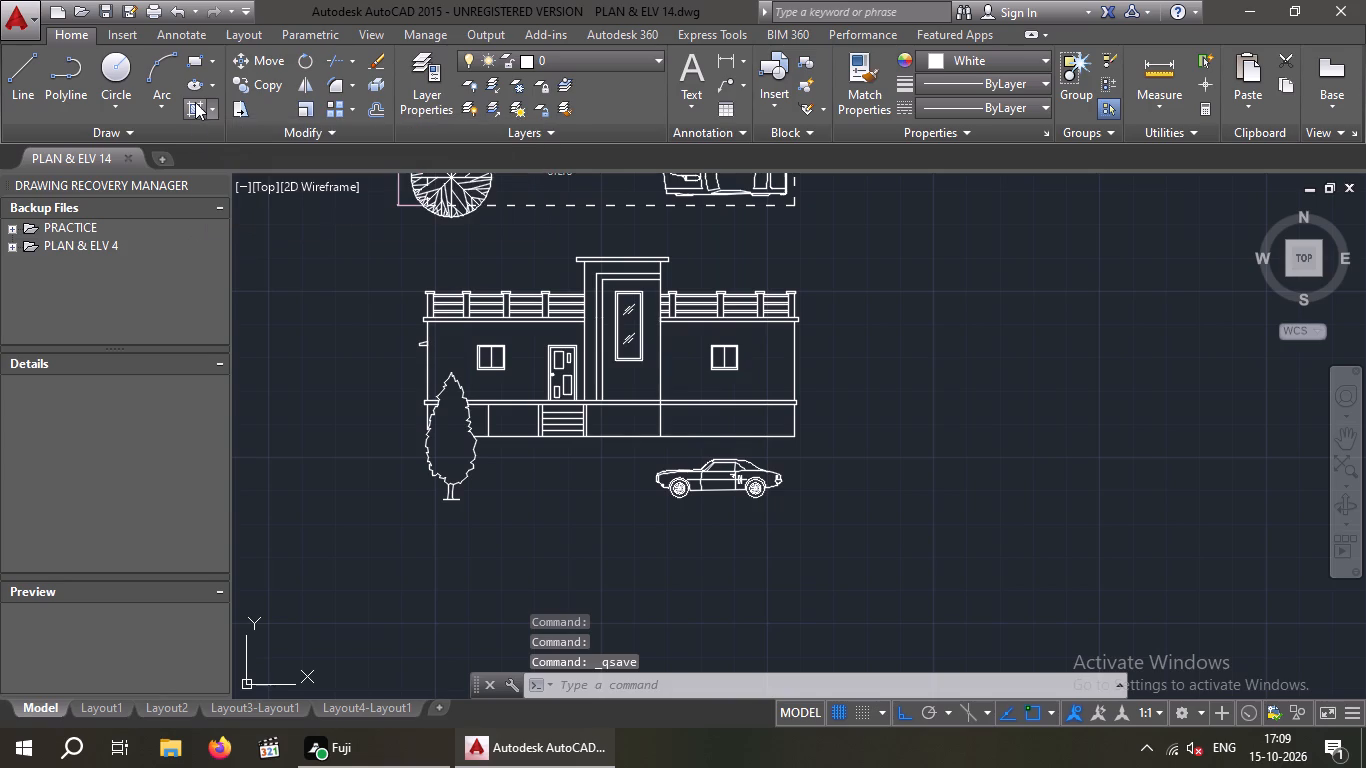
left_click(192, 111)
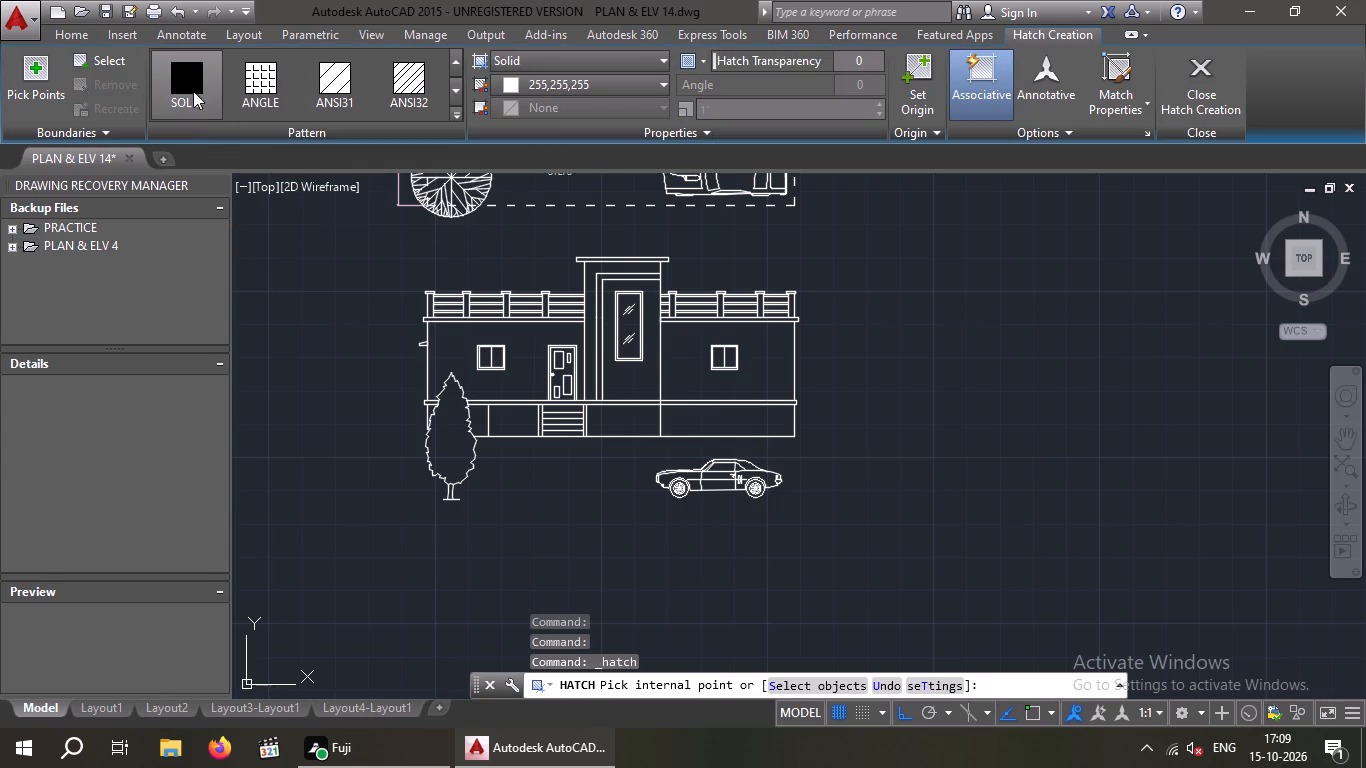
left_click(193, 85)
left_click(662, 80)
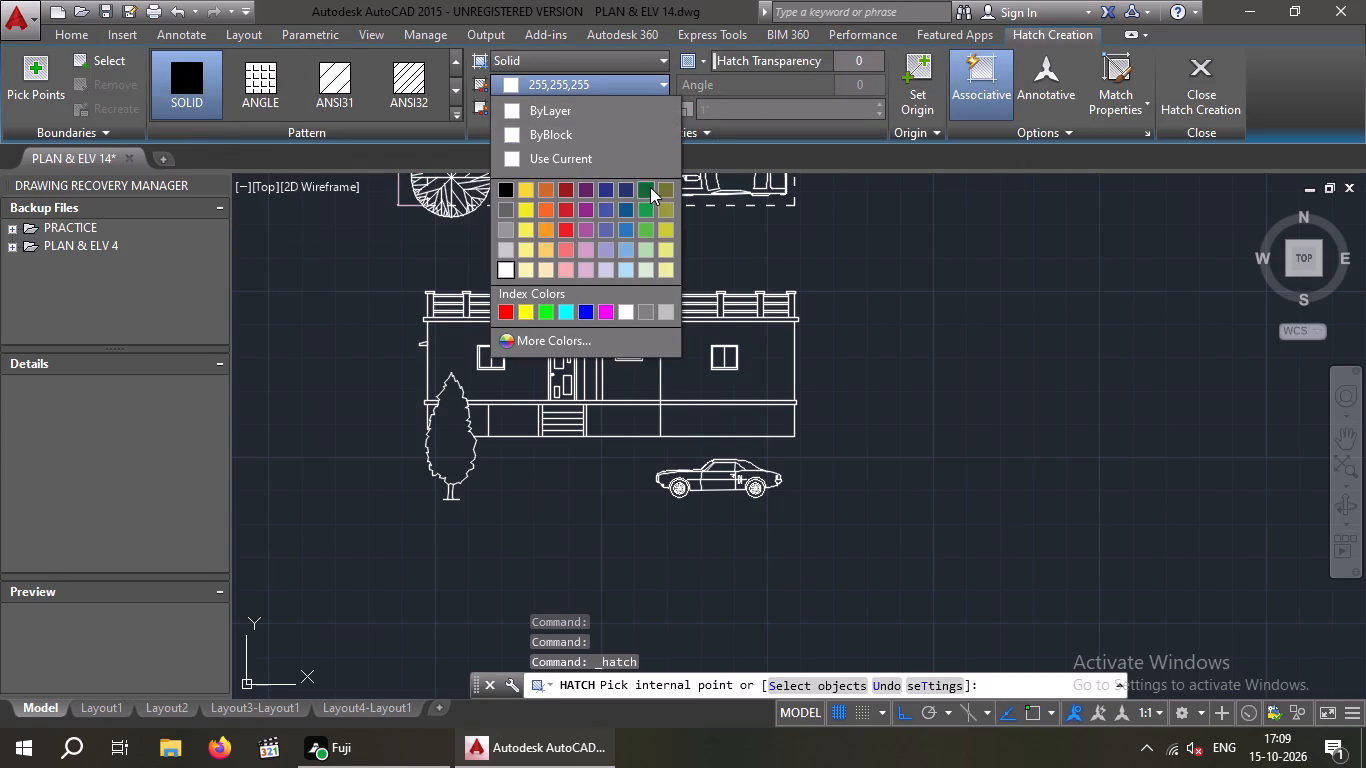
left_click(649, 186)
left_click(449, 438)
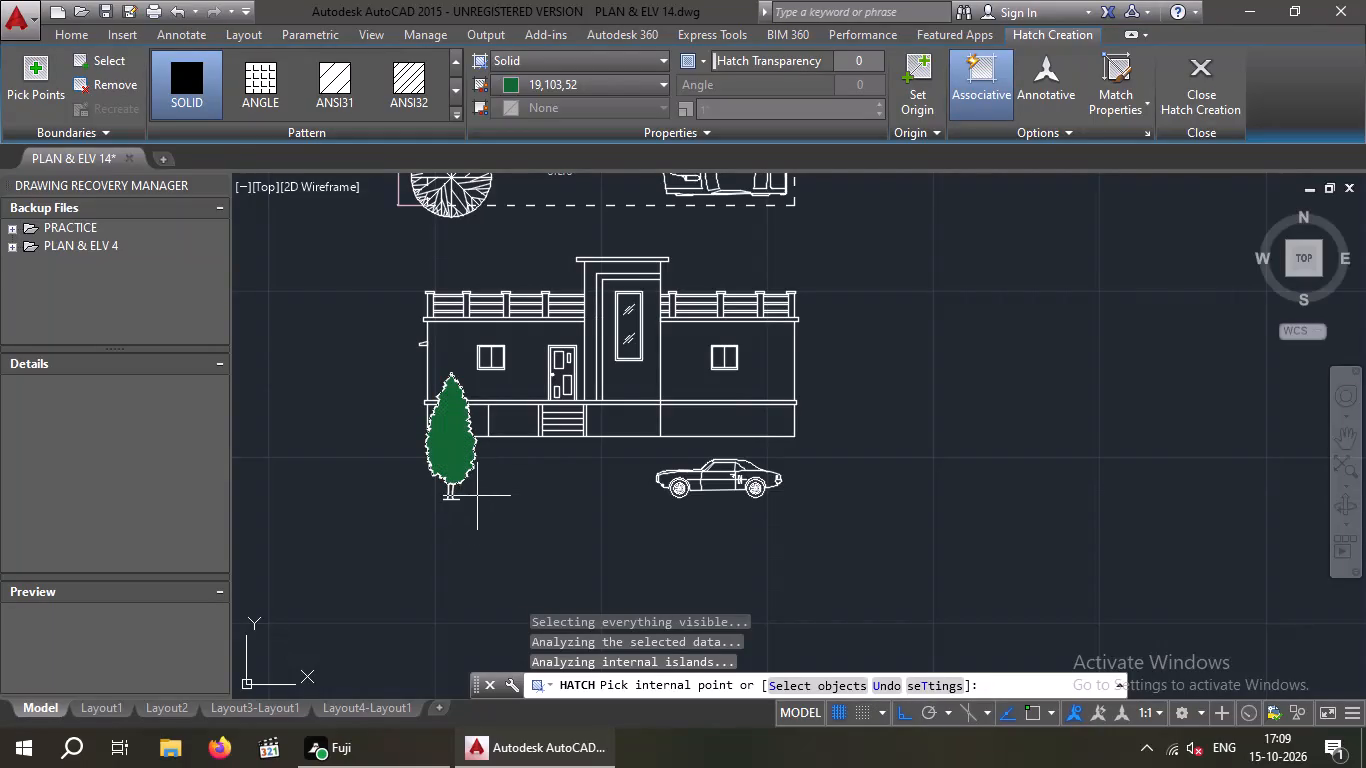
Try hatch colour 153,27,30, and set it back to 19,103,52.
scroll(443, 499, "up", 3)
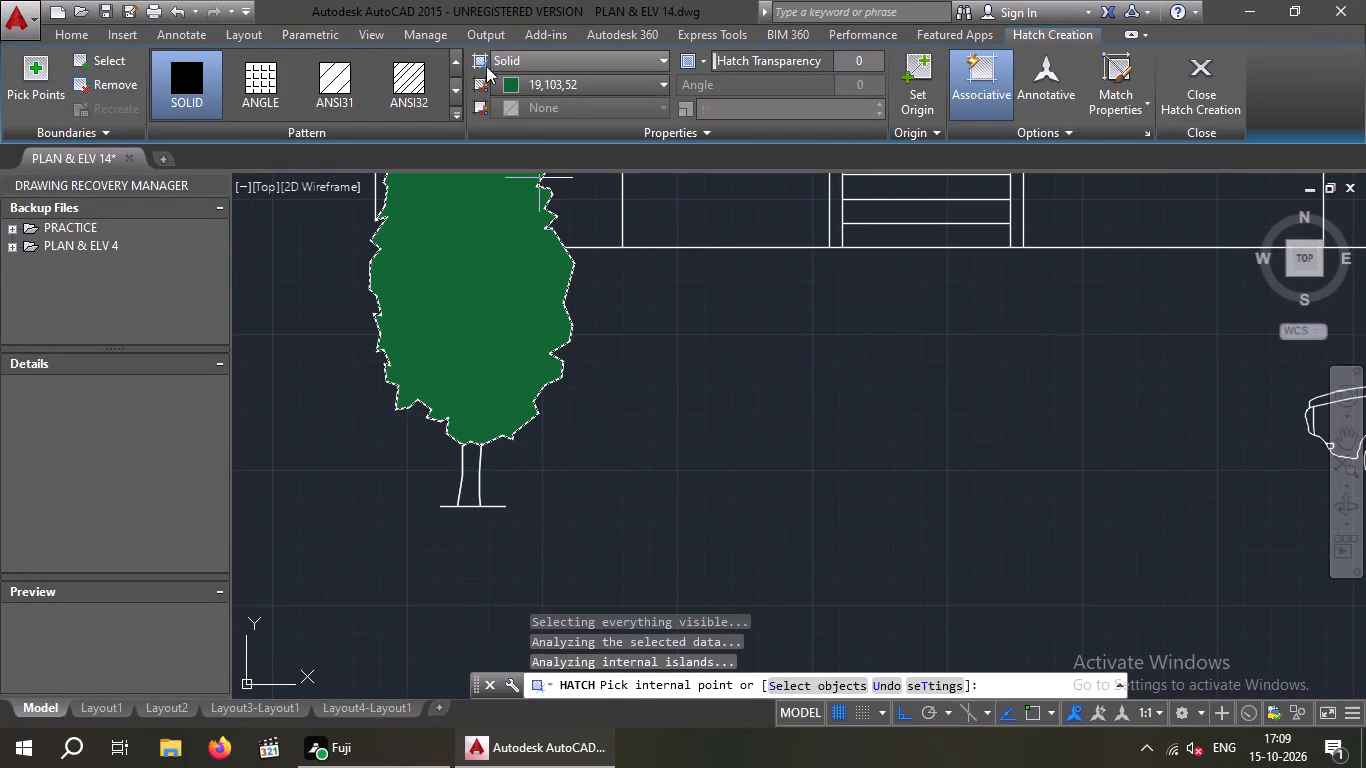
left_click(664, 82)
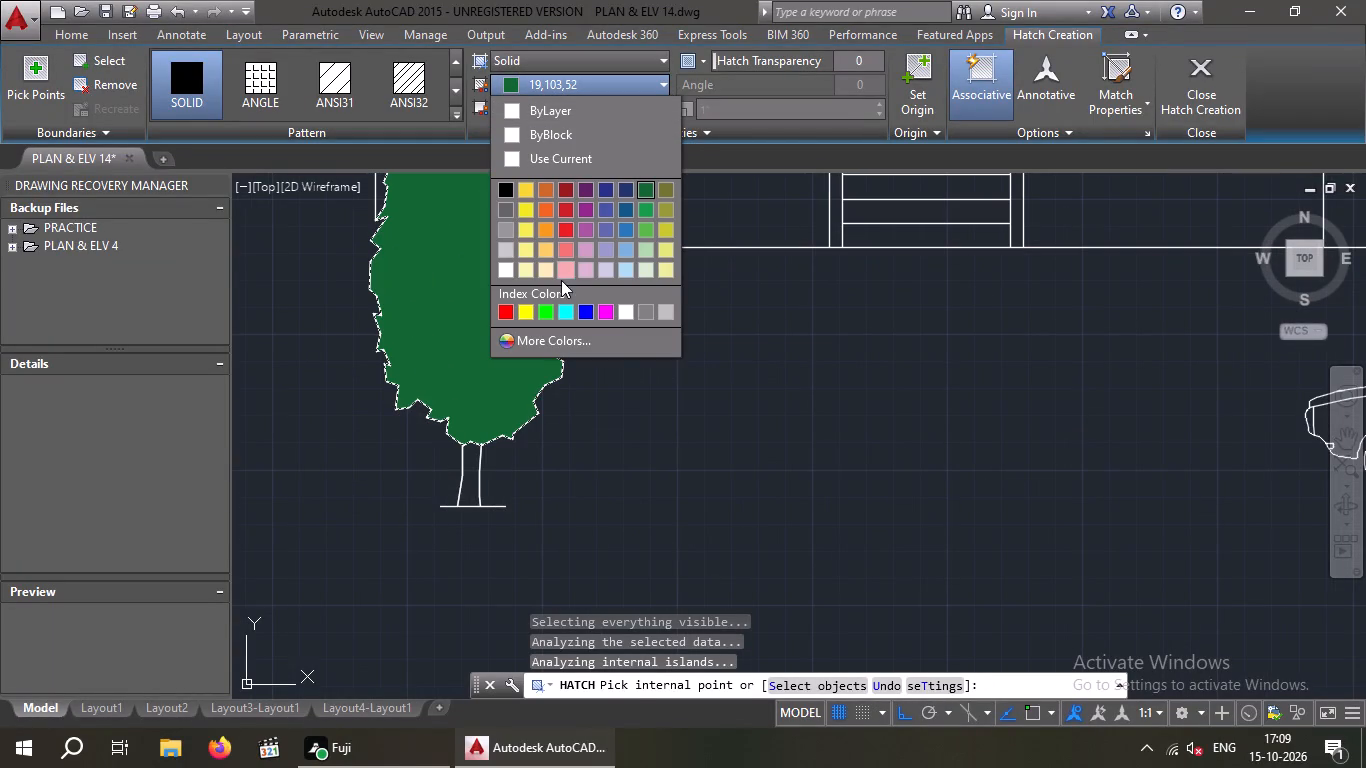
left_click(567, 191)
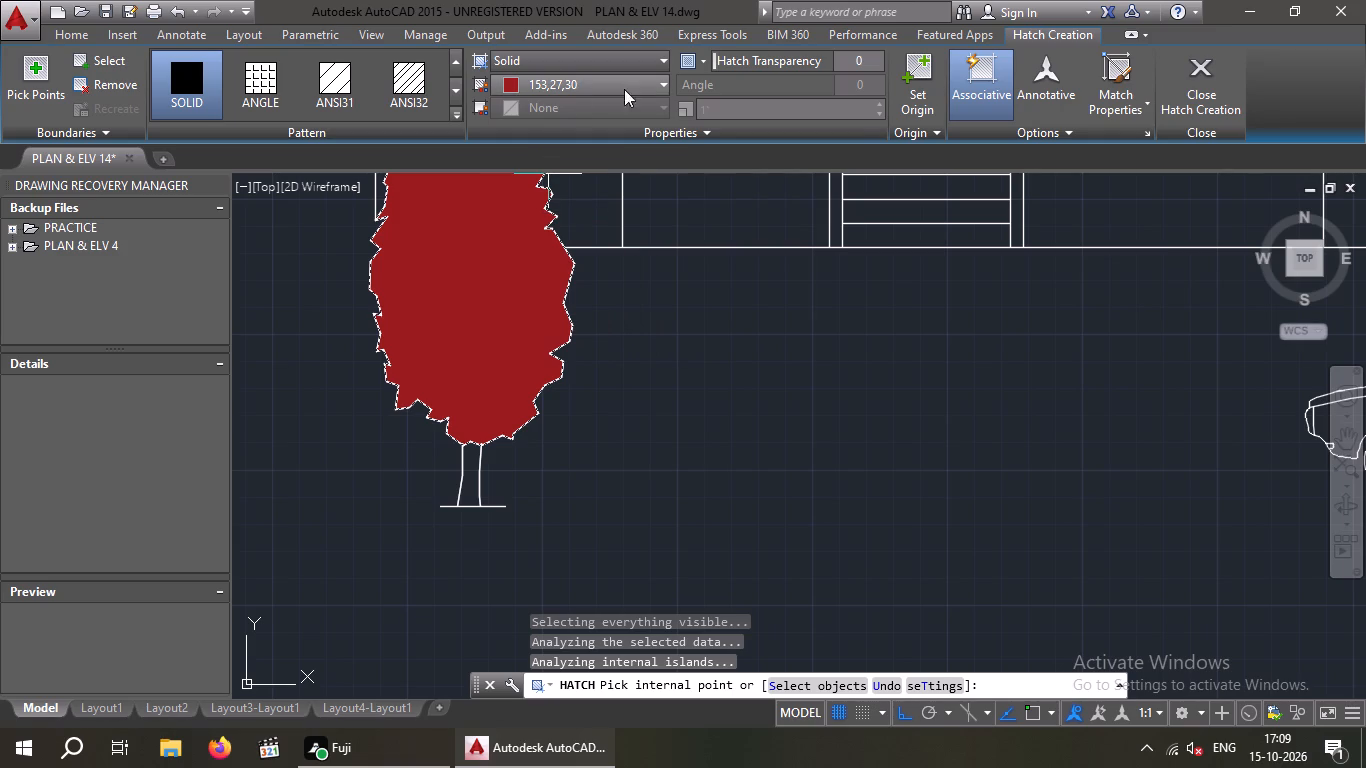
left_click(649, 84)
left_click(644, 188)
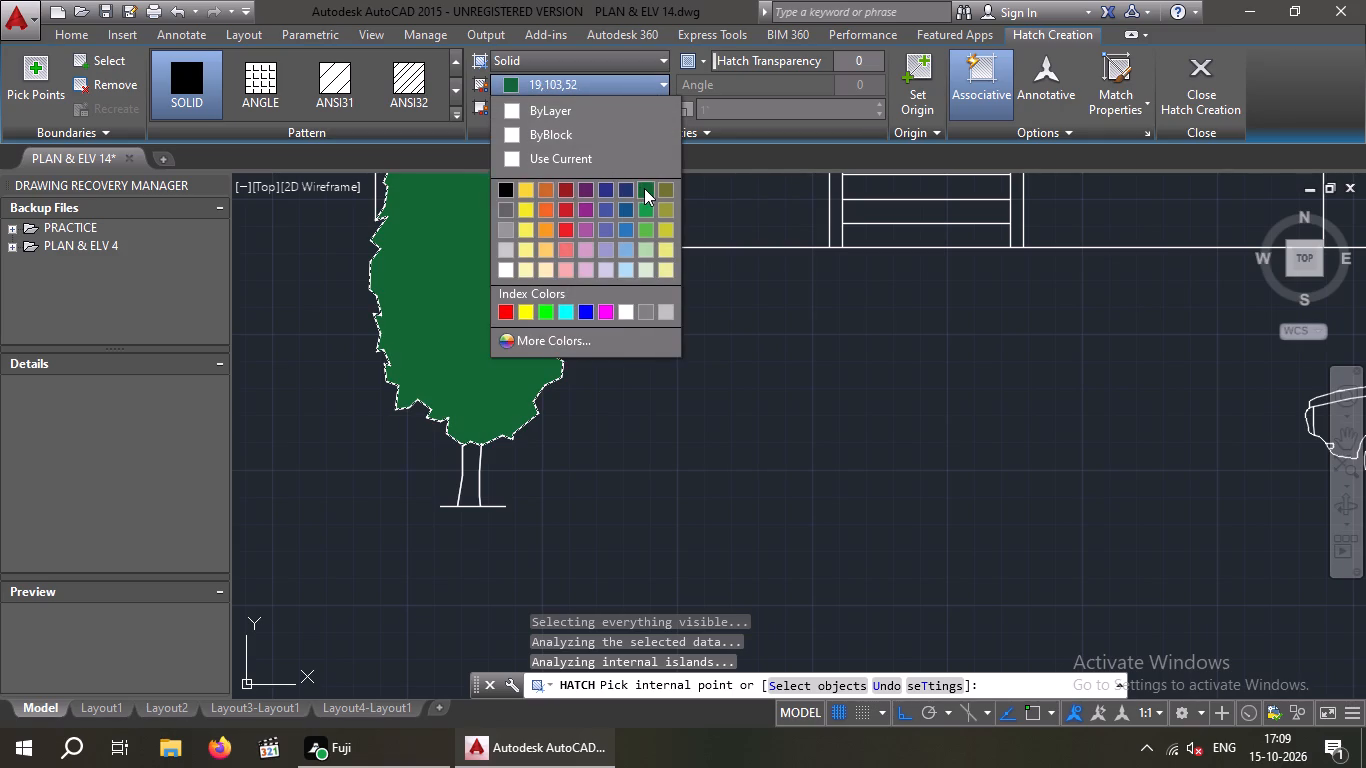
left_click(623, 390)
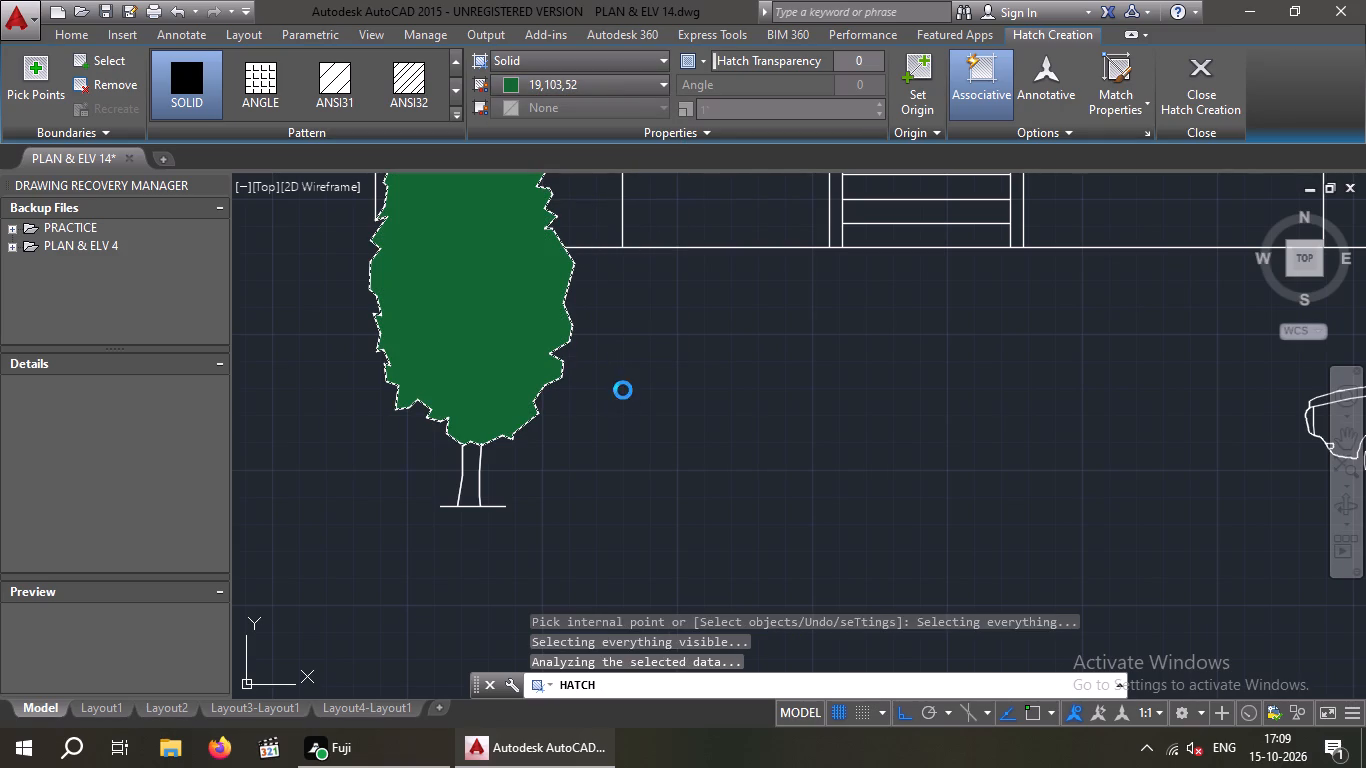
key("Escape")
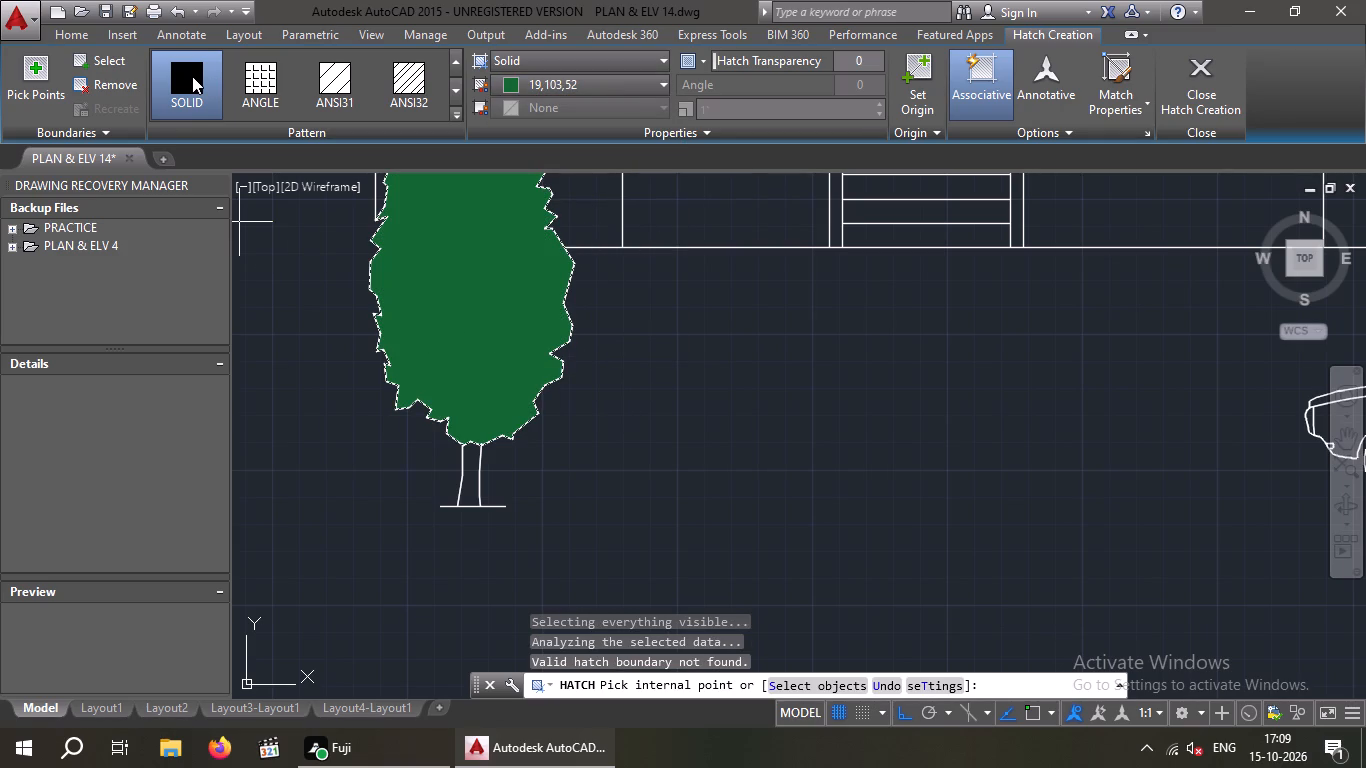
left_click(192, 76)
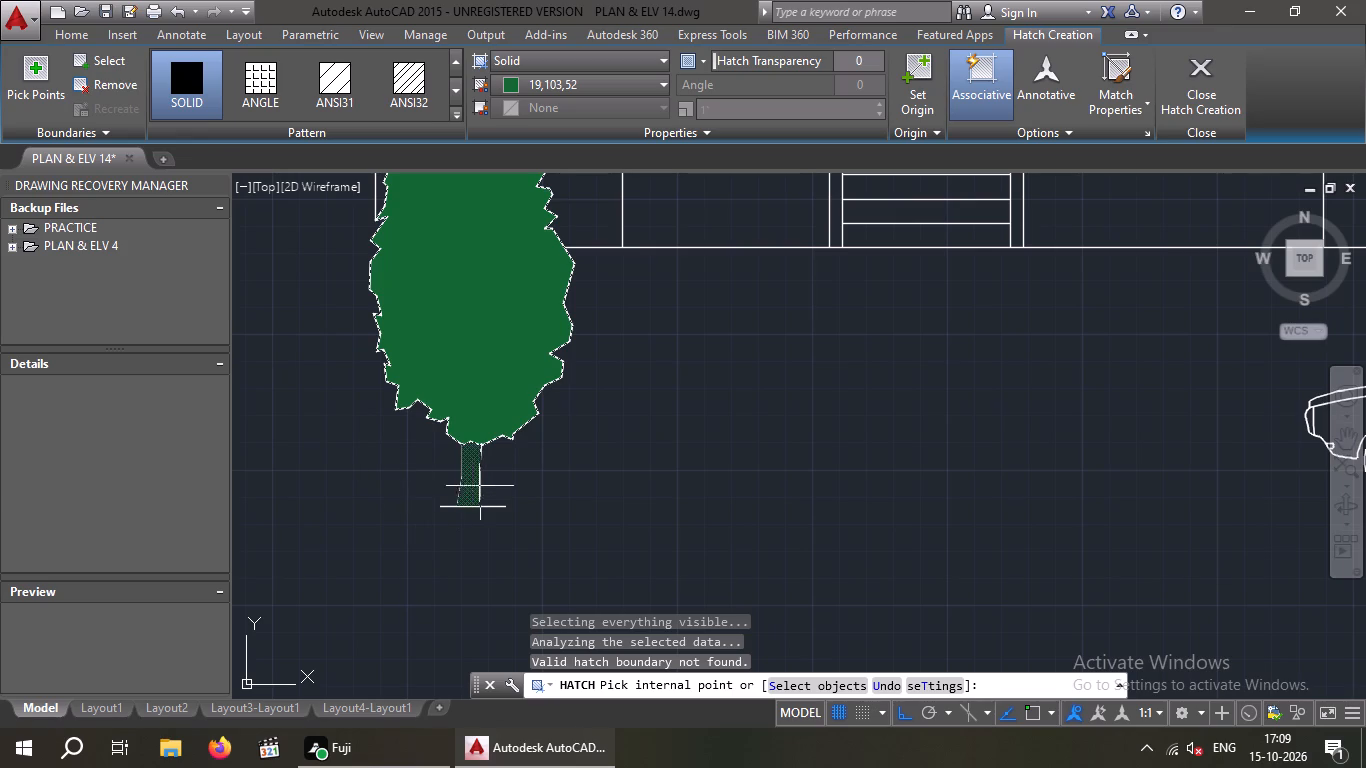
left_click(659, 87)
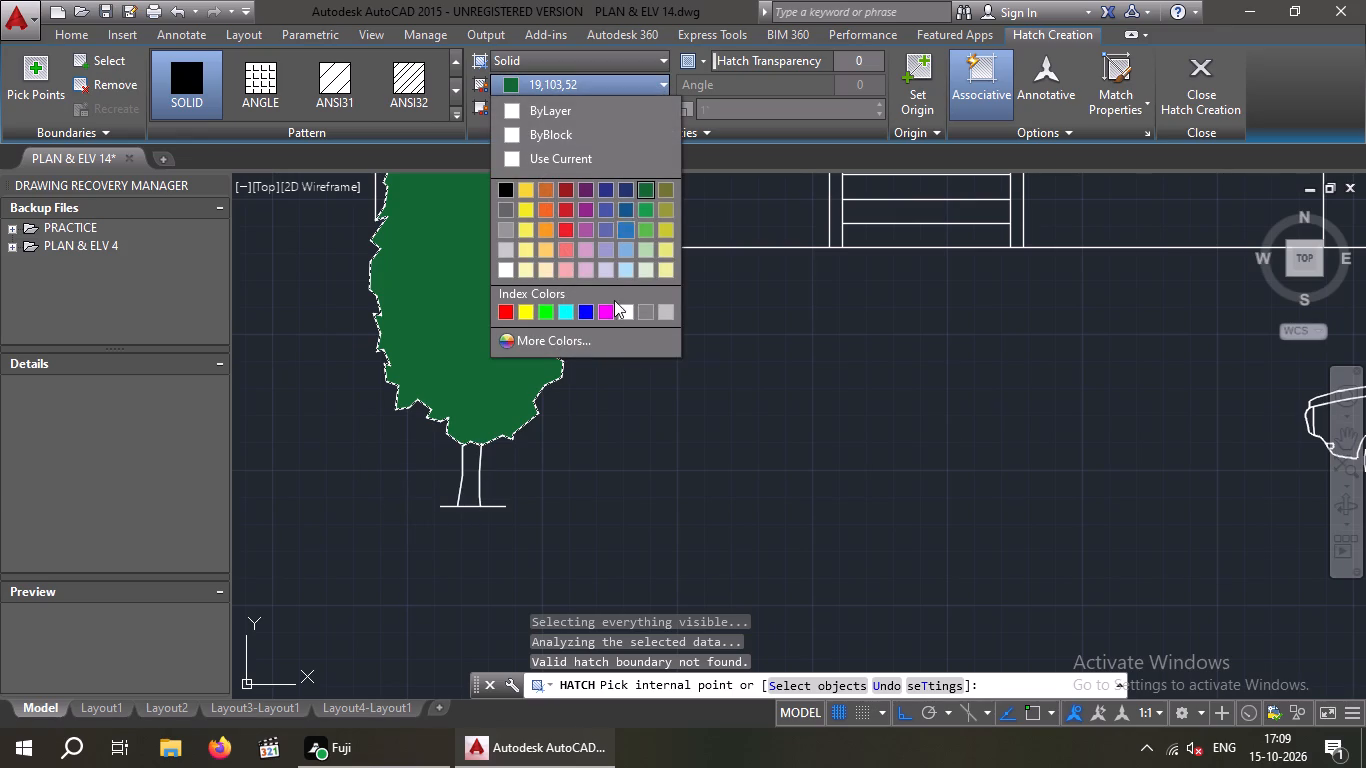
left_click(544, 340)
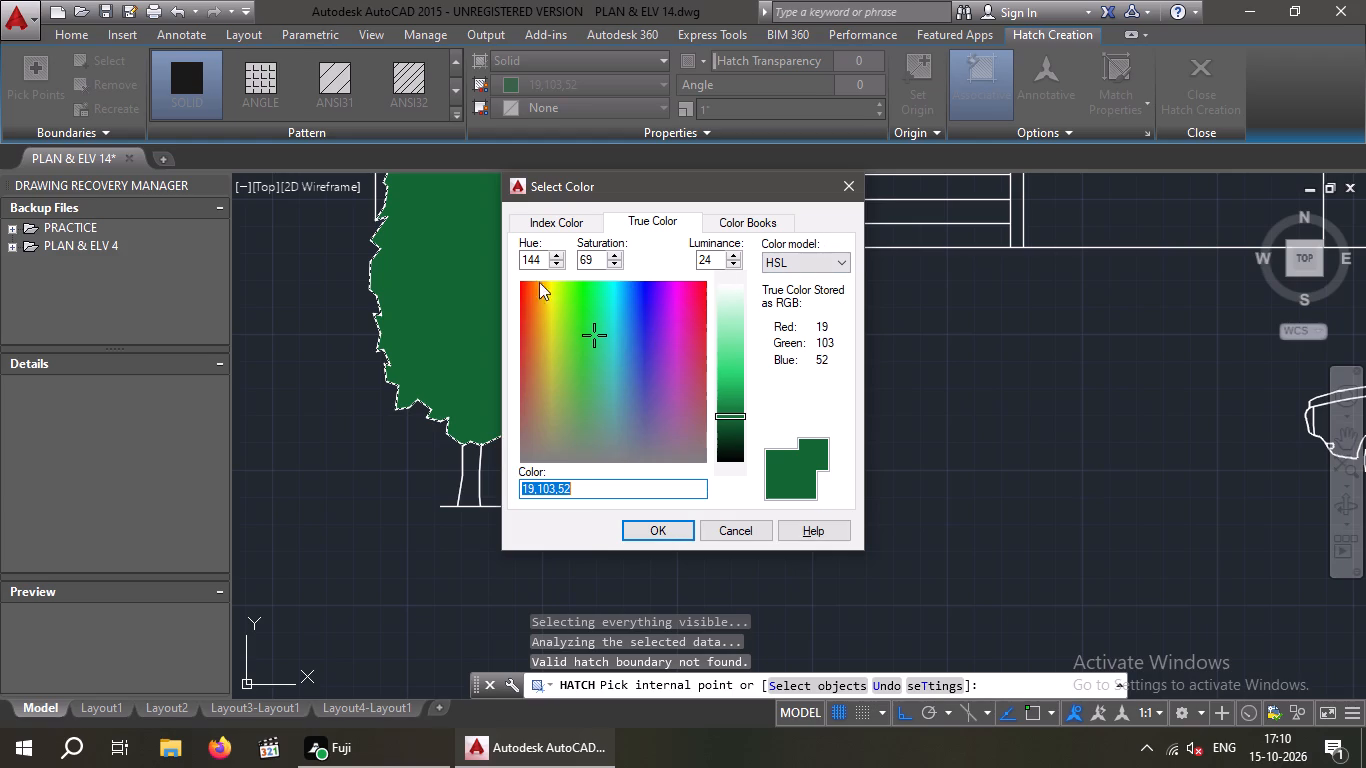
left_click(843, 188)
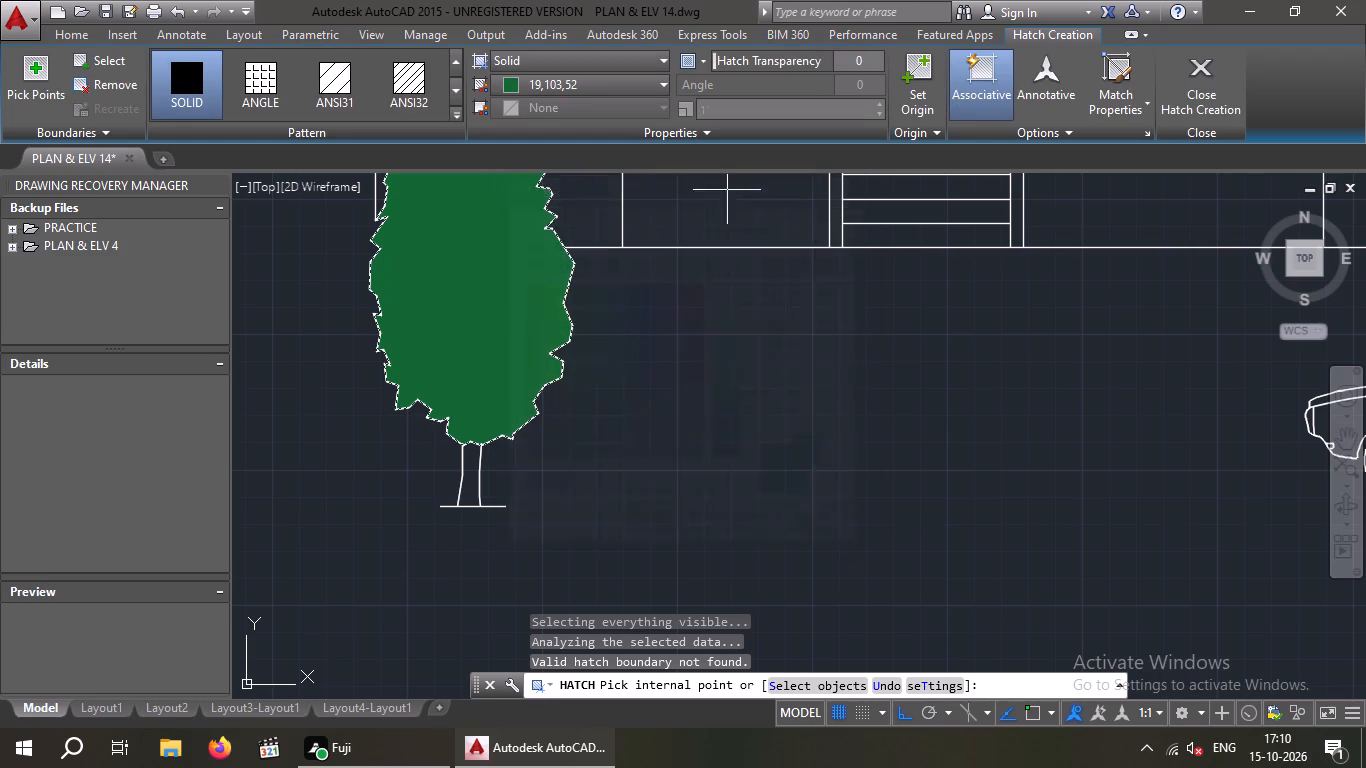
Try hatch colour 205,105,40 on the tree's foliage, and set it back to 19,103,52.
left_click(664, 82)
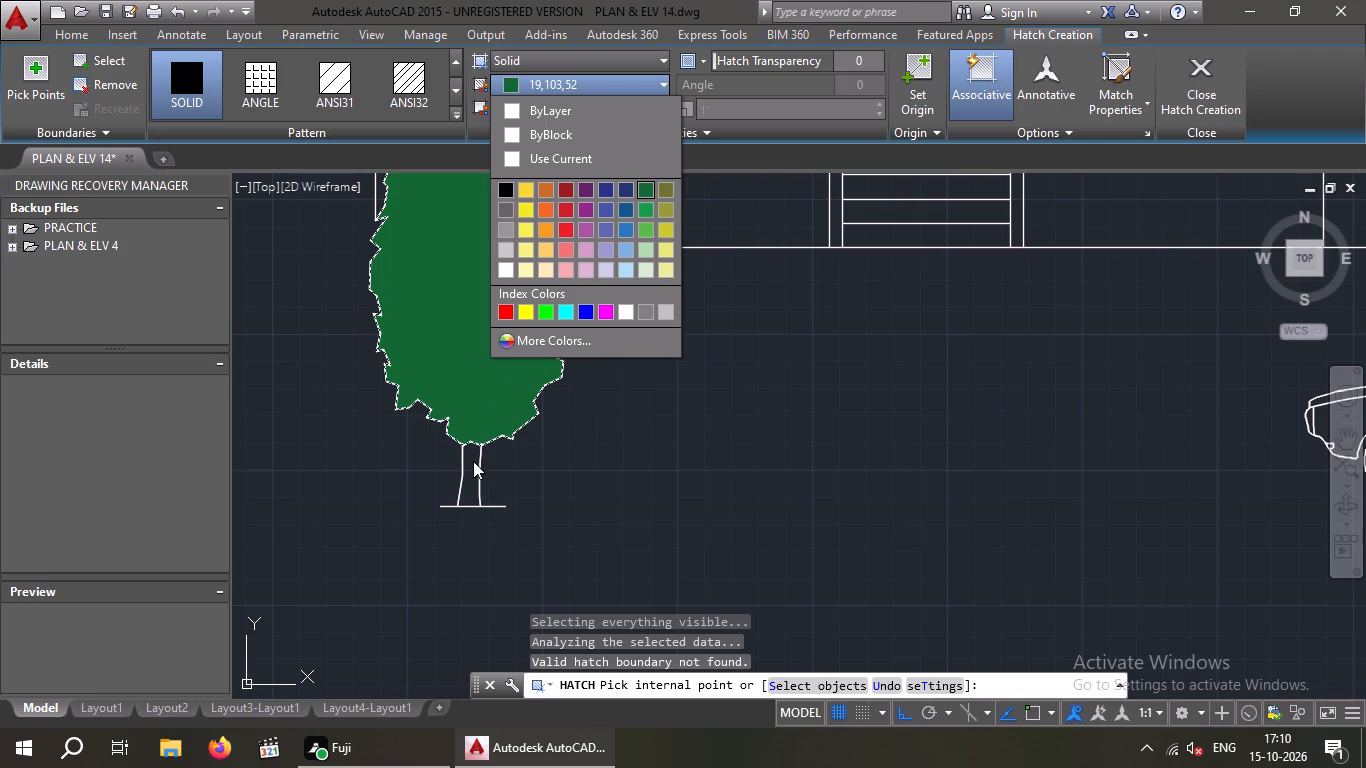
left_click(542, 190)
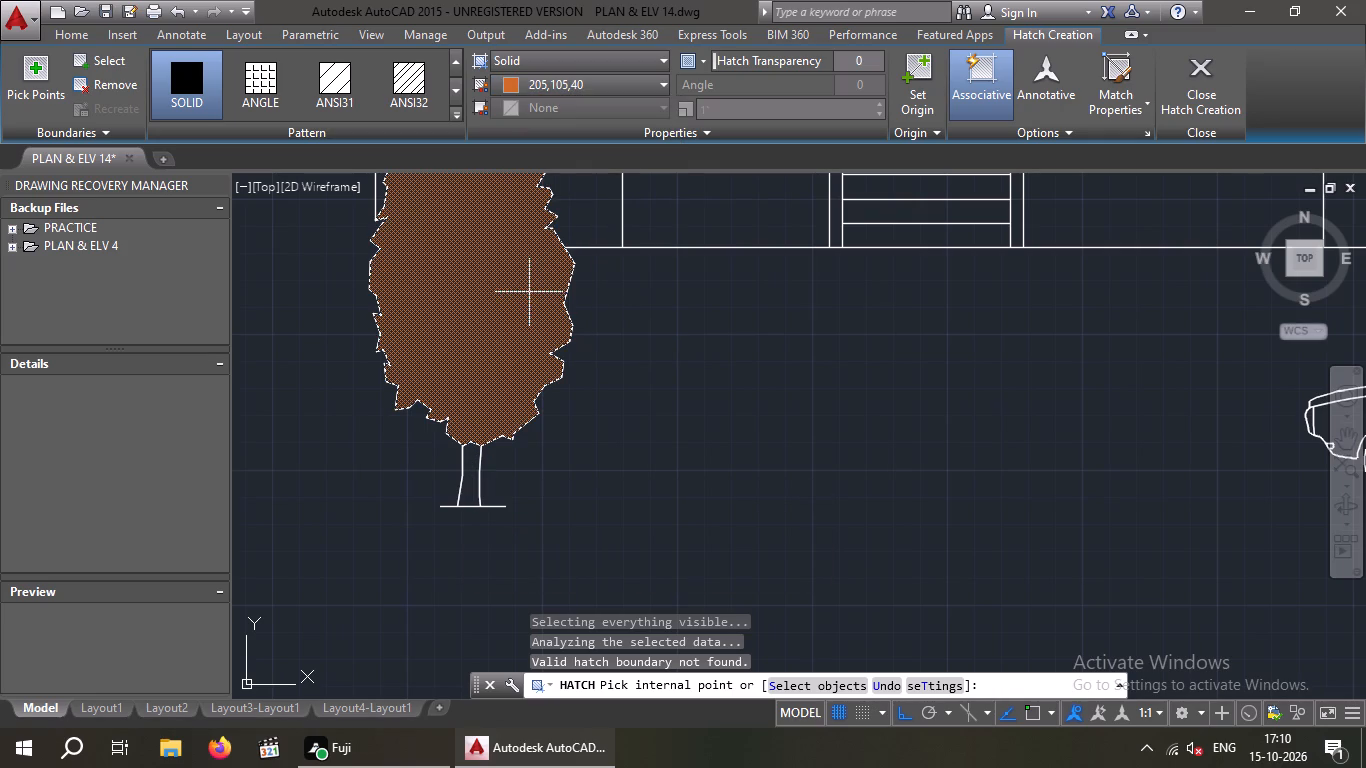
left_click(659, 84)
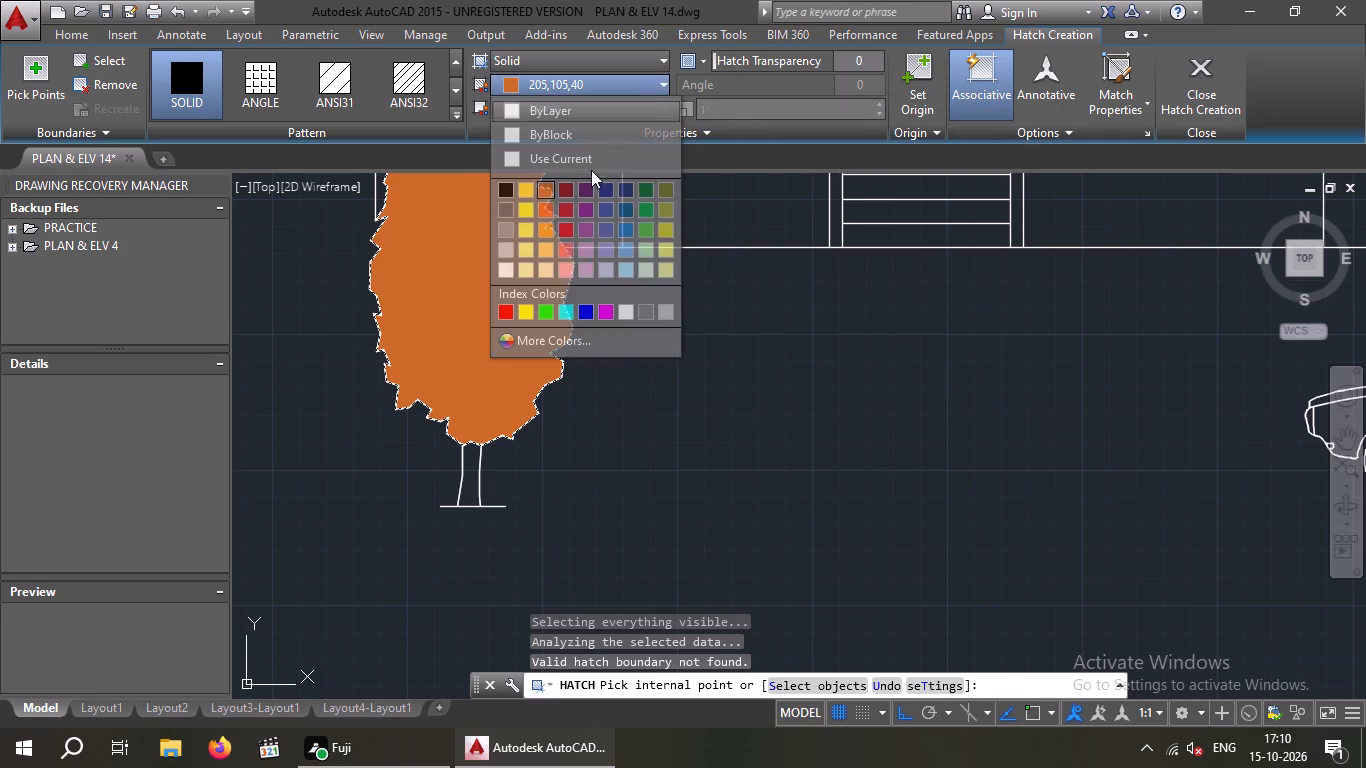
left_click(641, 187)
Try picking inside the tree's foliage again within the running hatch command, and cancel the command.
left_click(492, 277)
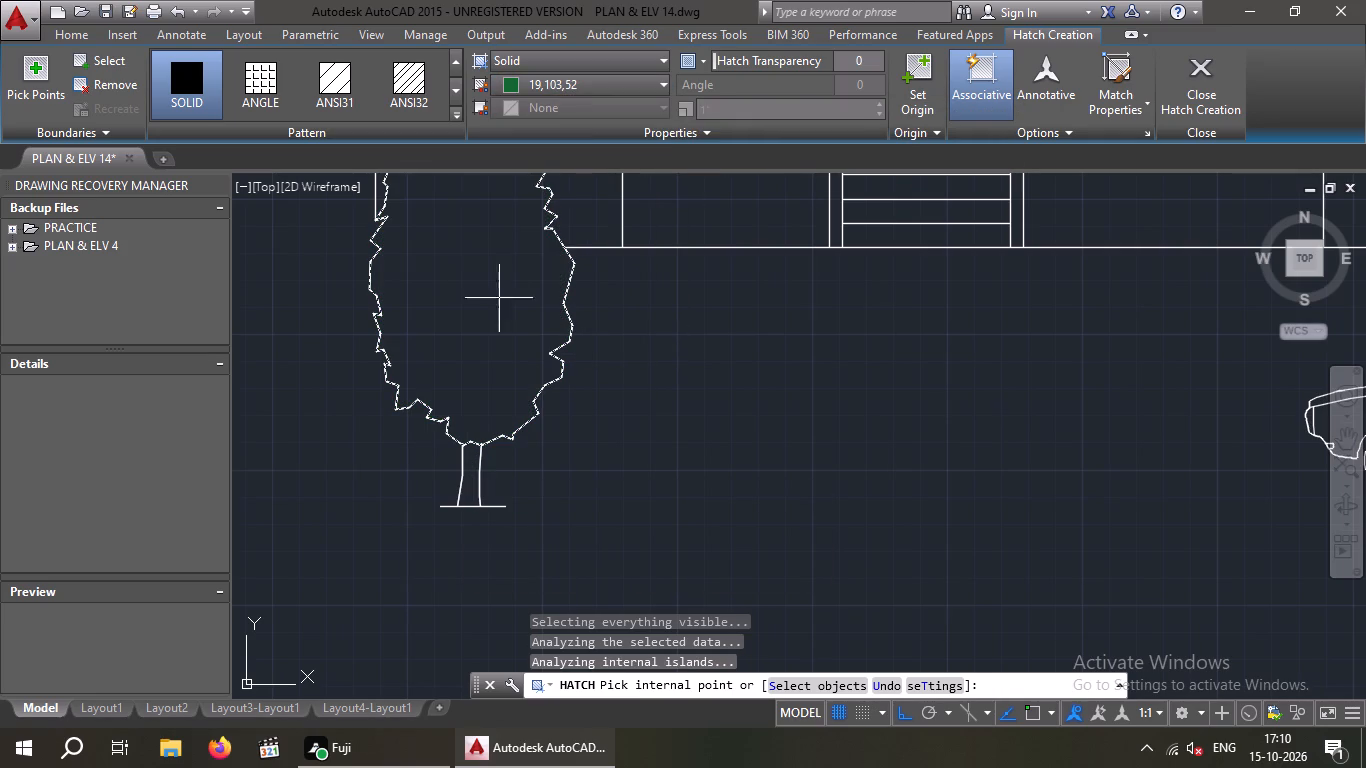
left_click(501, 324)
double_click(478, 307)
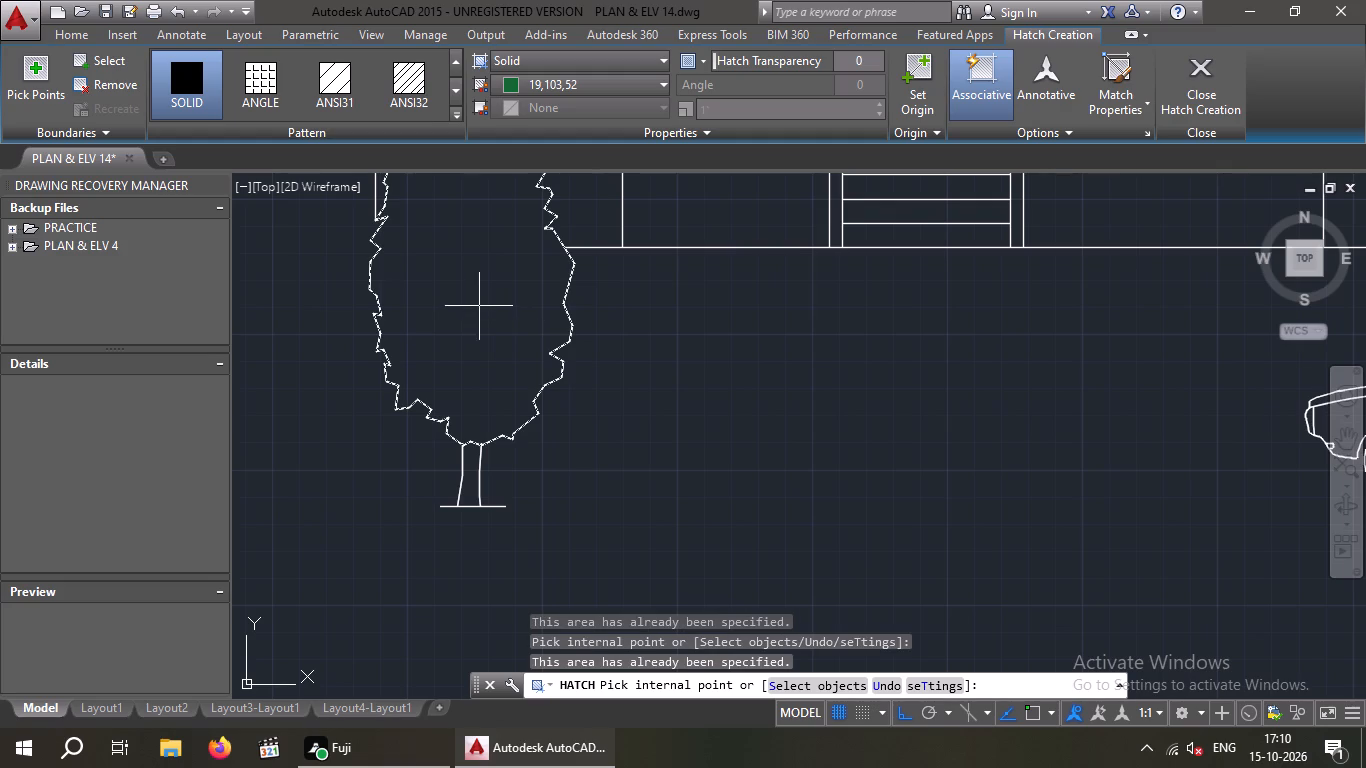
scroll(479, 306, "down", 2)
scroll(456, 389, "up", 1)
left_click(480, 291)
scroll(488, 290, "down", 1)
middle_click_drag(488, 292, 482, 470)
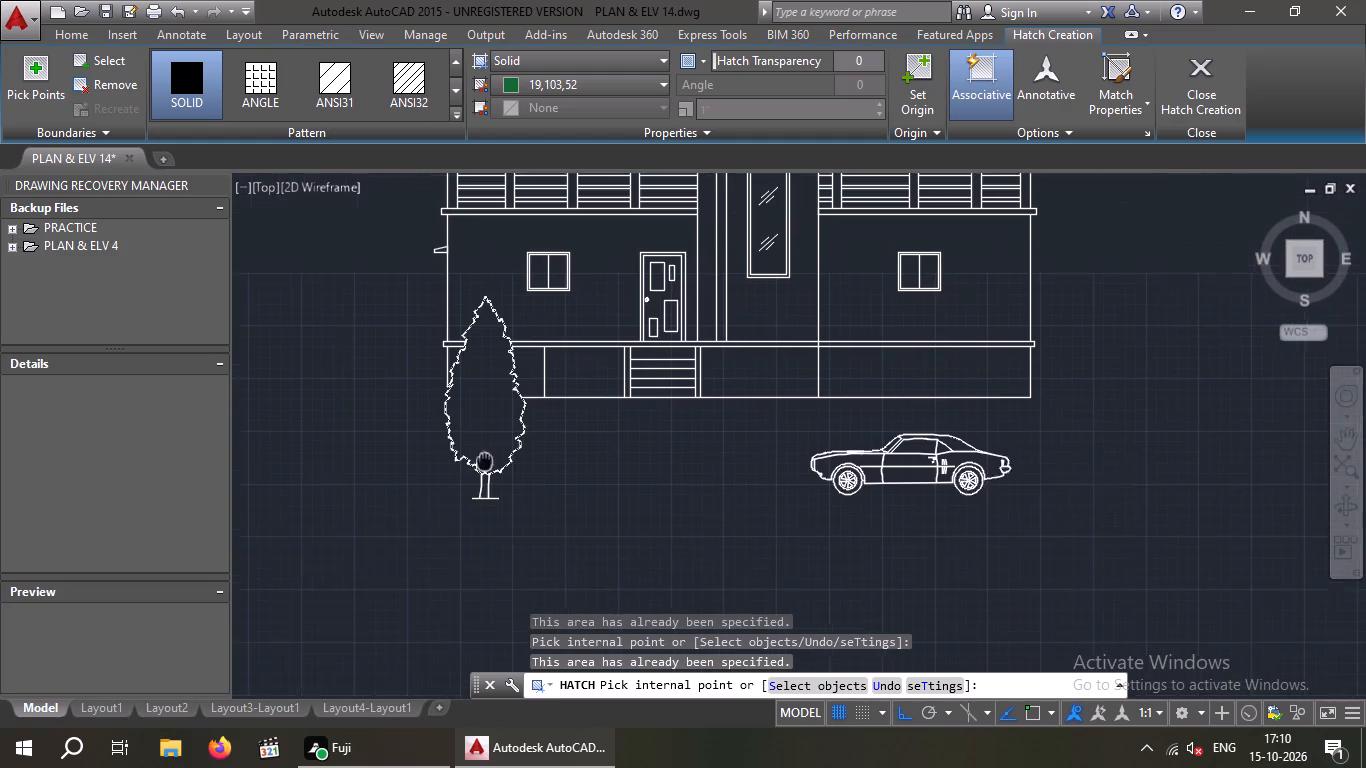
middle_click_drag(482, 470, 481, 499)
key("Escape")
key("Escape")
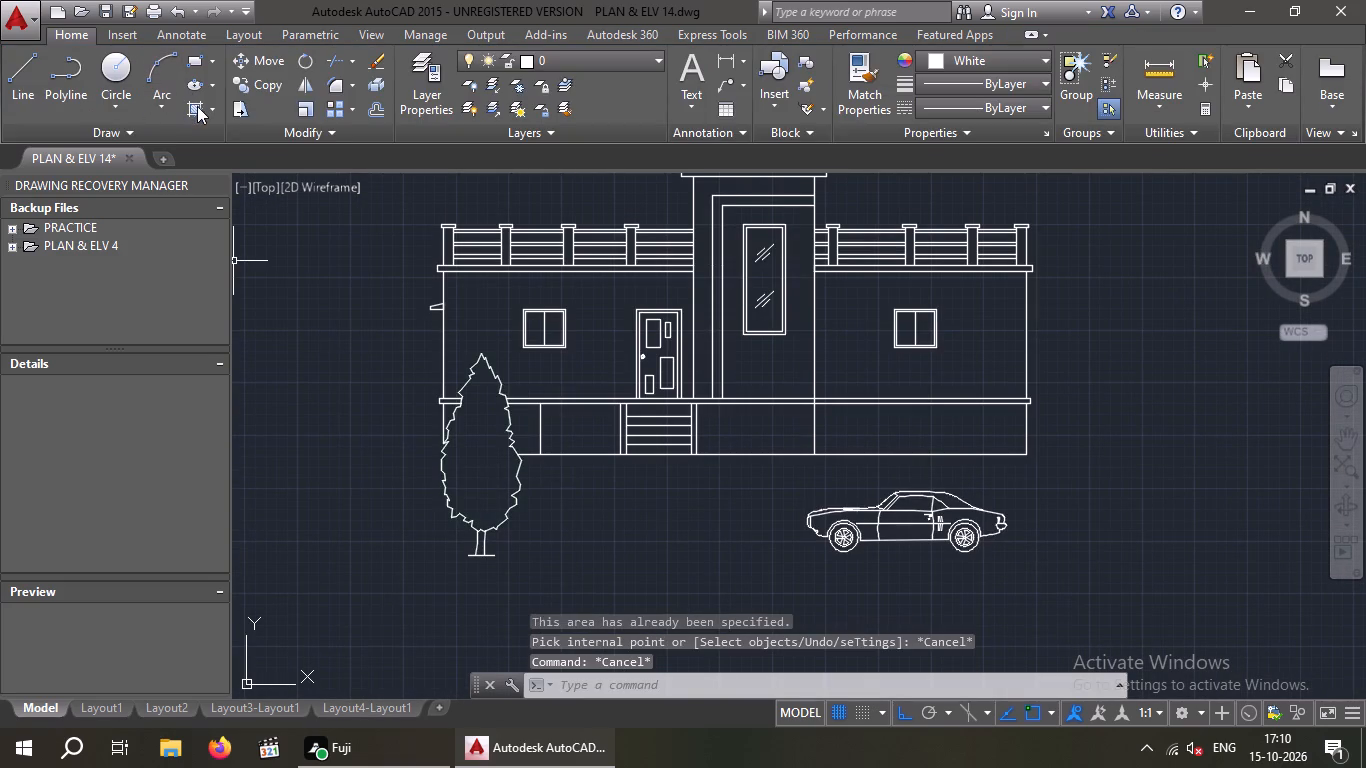
Hatch the elevation tree's foliage again with the SOLID pattern in dark green 19,103,52.
left_click(197, 106)
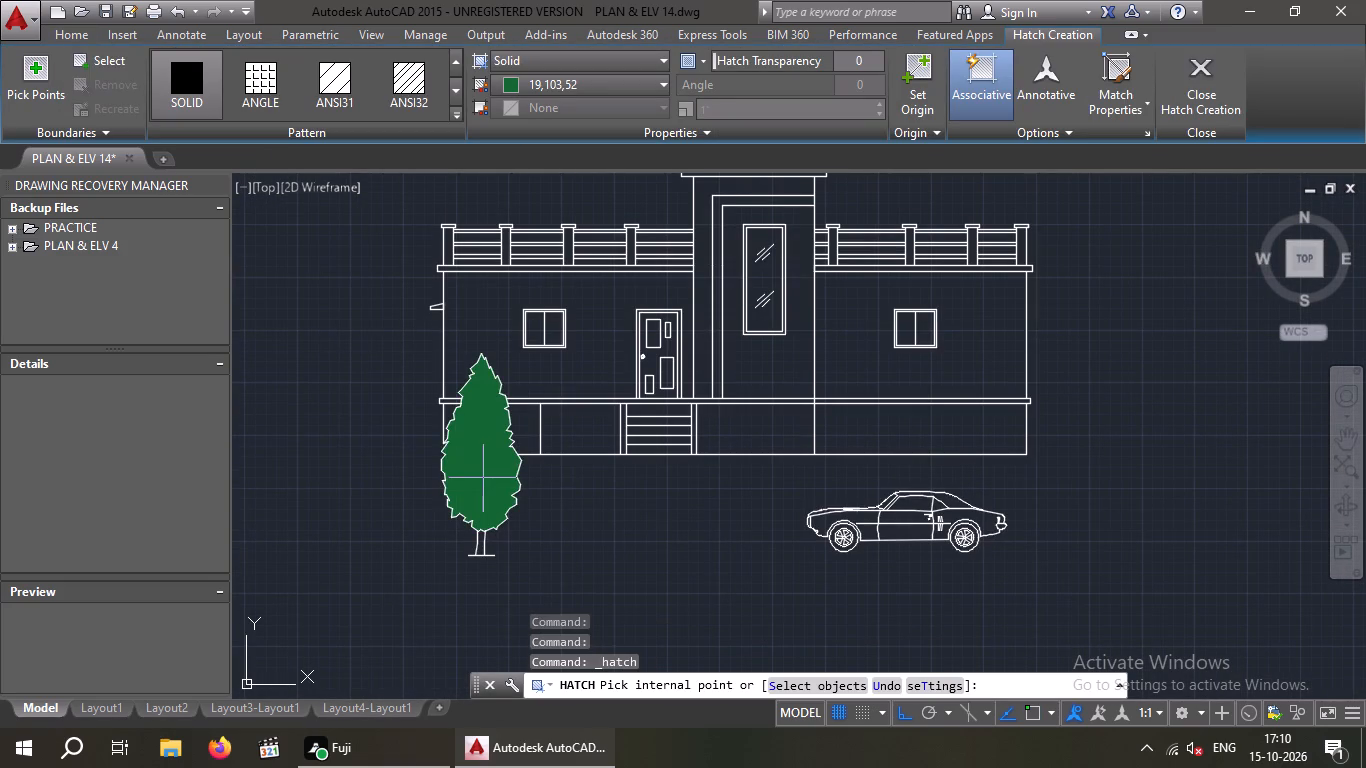
left_click(483, 478)
key("Escape")
key("Escape")
key("Escape")
left_click(547, 545)
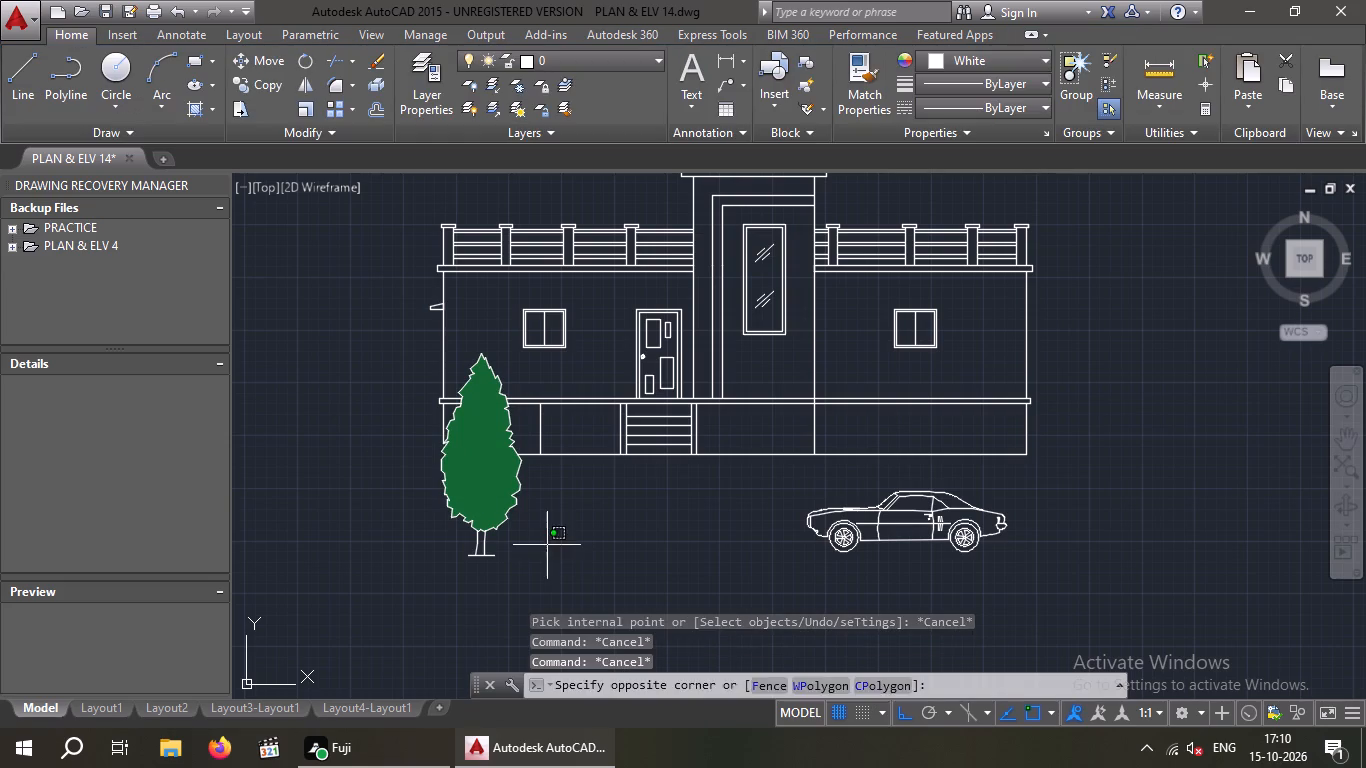
key("Escape")
key("Escape")
key("Escape")
key("Escape")
key("Escape")
key("Escape")
key("Escape")
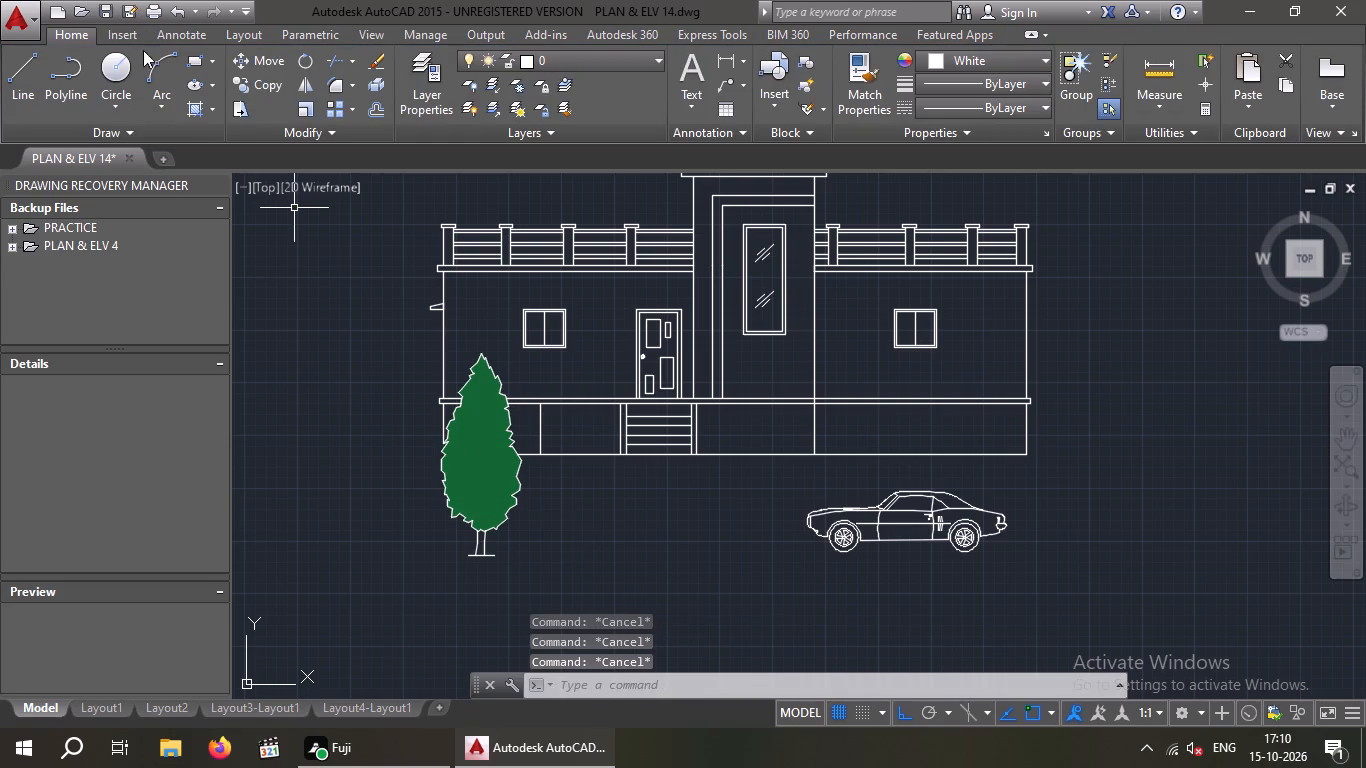
Set up a new hatch with the SOLID pattern in the brown true colour 112,71,41.
left_click(195, 102)
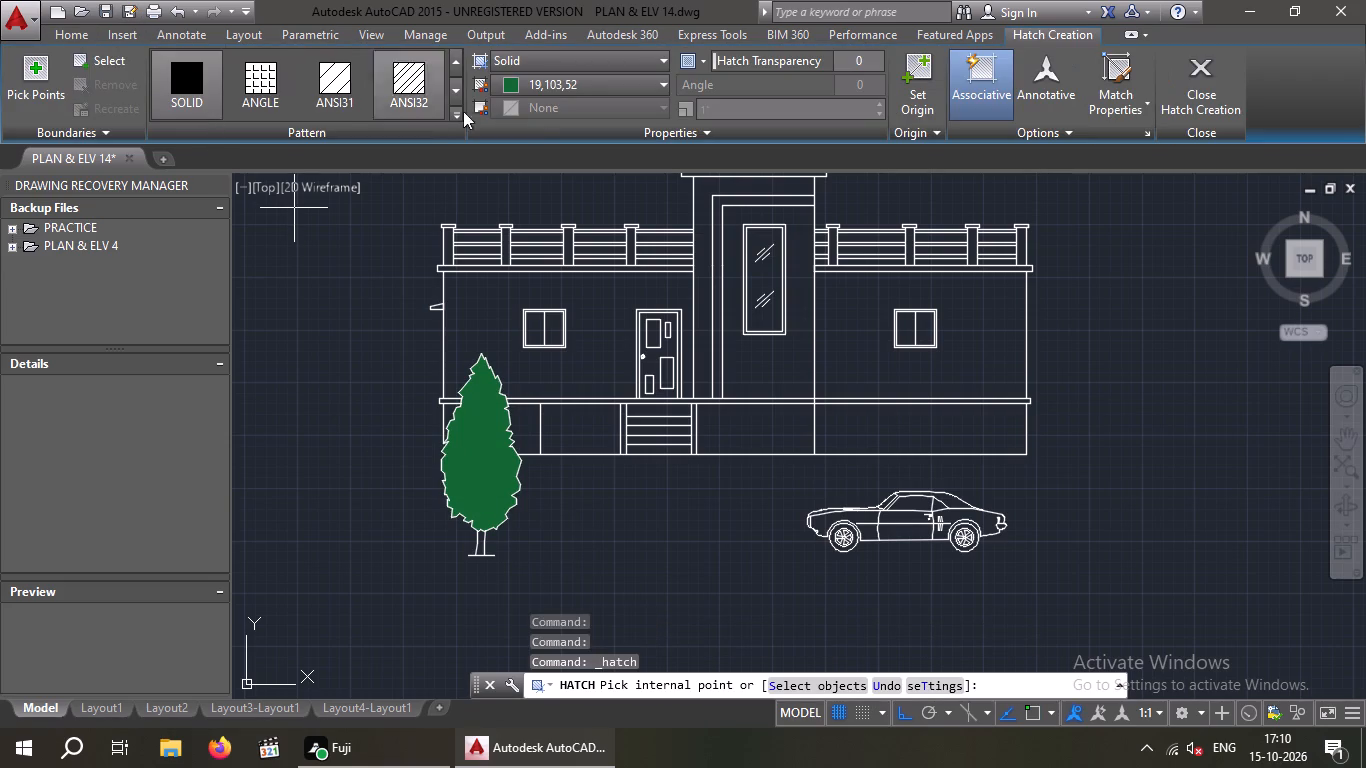
left_click(190, 81)
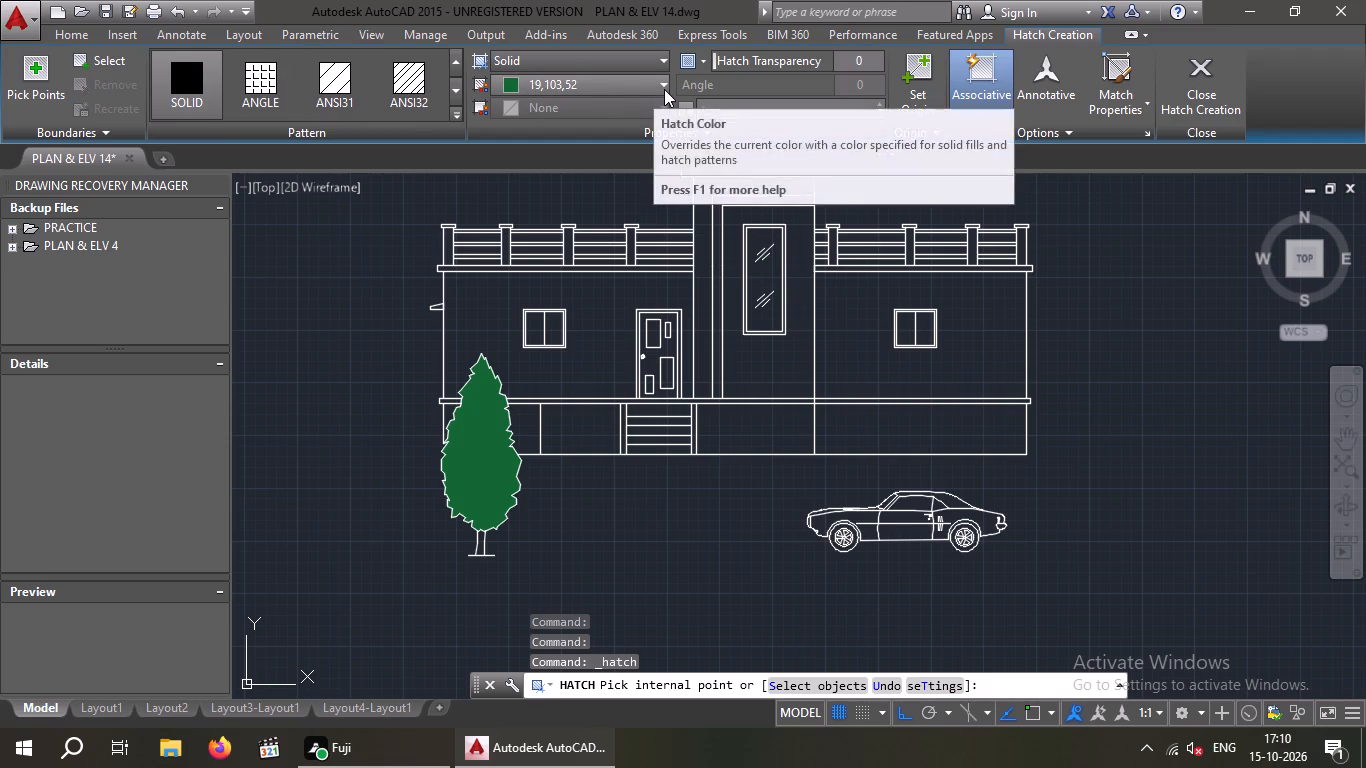
left_click(666, 89)
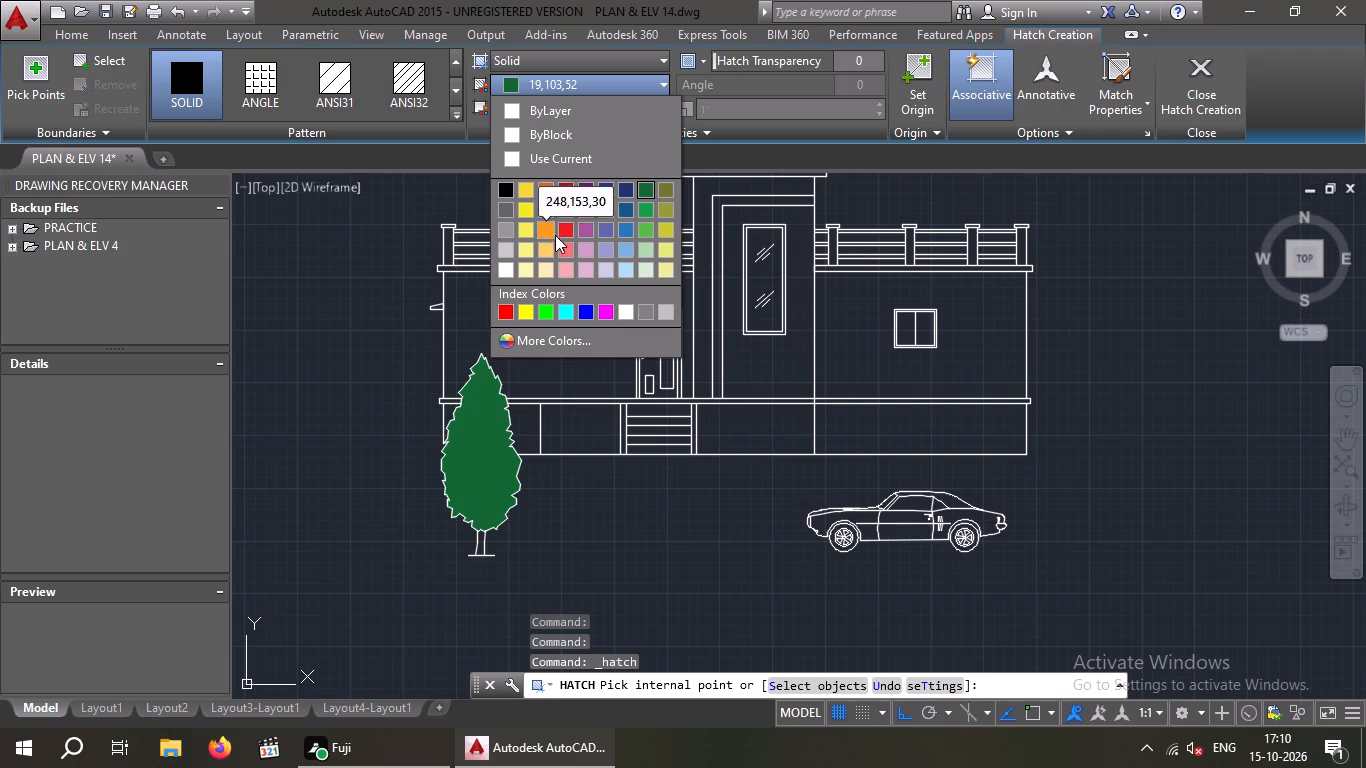
left_click(564, 333)
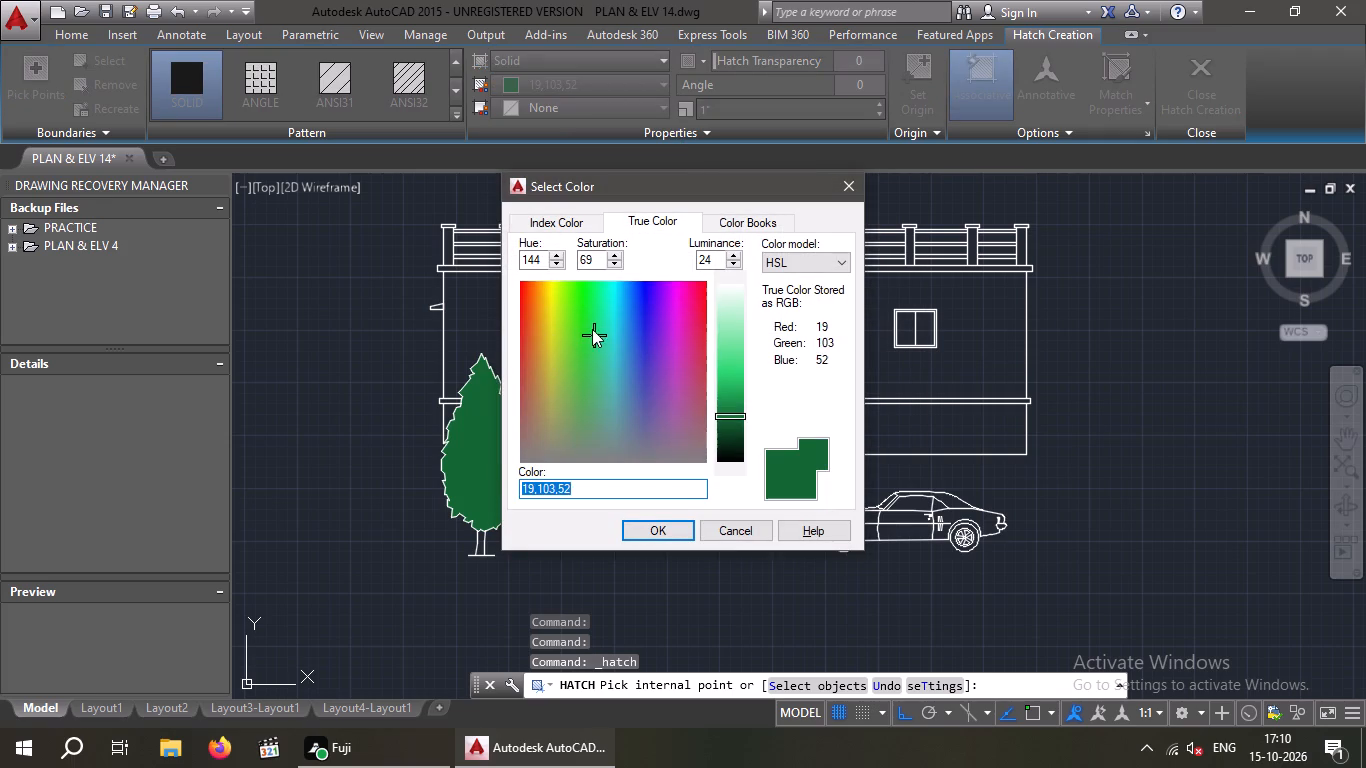
left_click_drag(592, 329, 533, 375)
left_click_drag(739, 416, 739, 414)
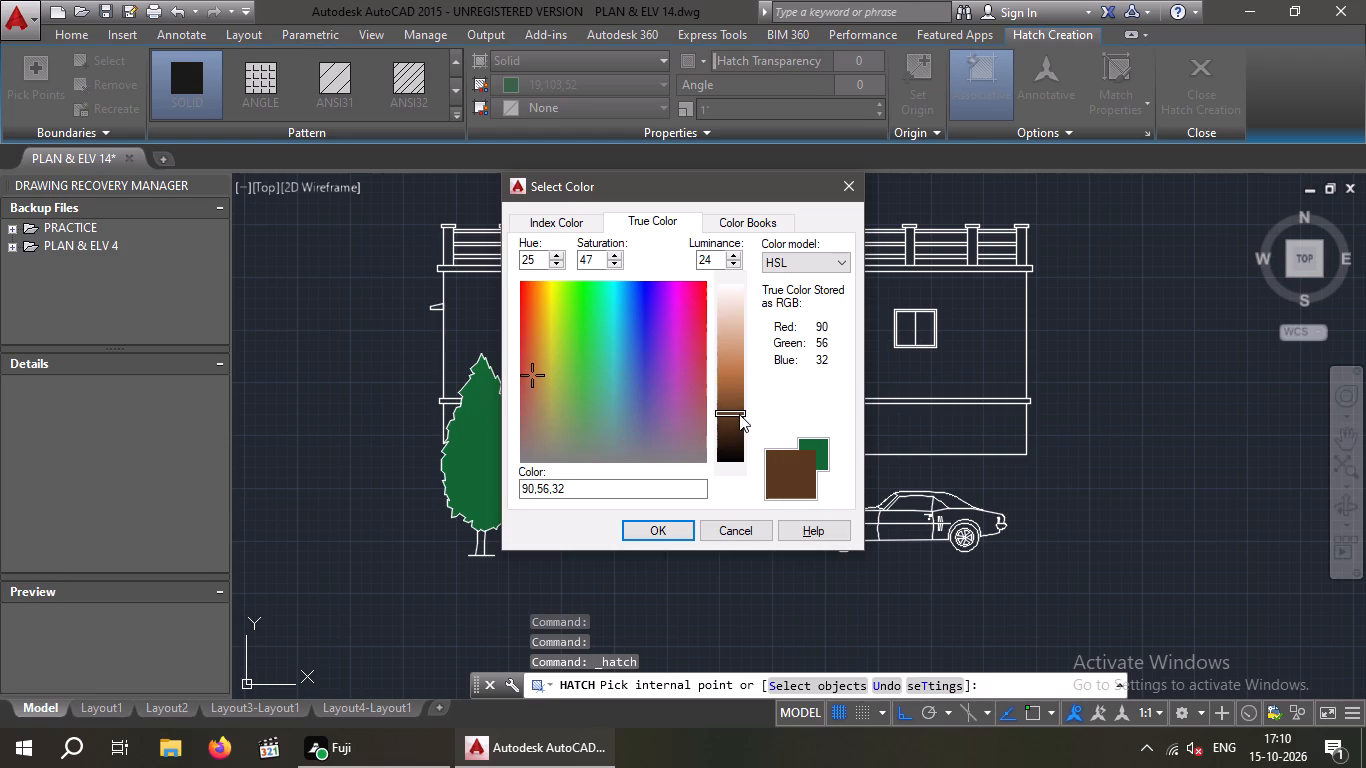
left_click_drag(739, 414, 745, 314)
left_click_drag(745, 314, 747, 296)
left_click_drag(736, 307, 717, 366)
left_click_drag(717, 366, 715, 372)
left_click_drag(730, 370, 720, 420)
left_click_drag(720, 420, 726, 412)
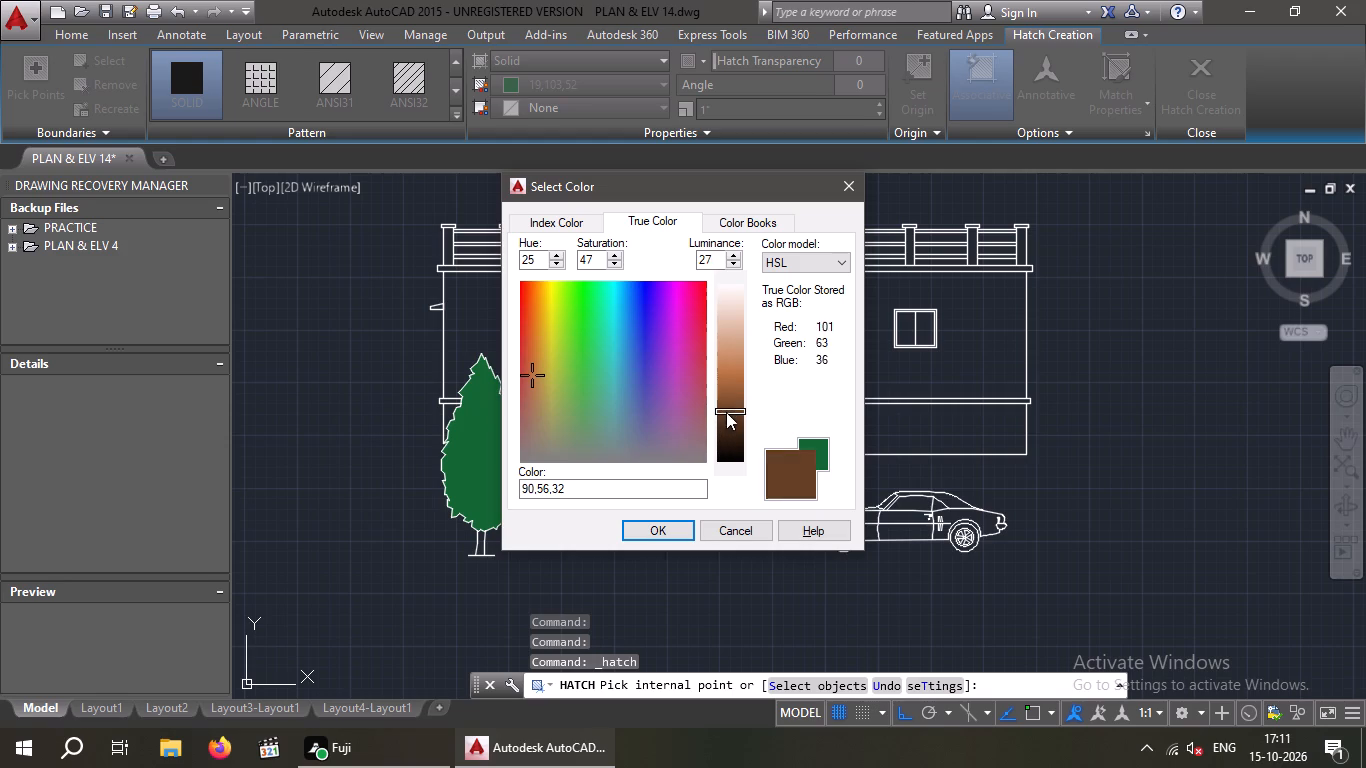
left_click_drag(726, 412, 727, 408)
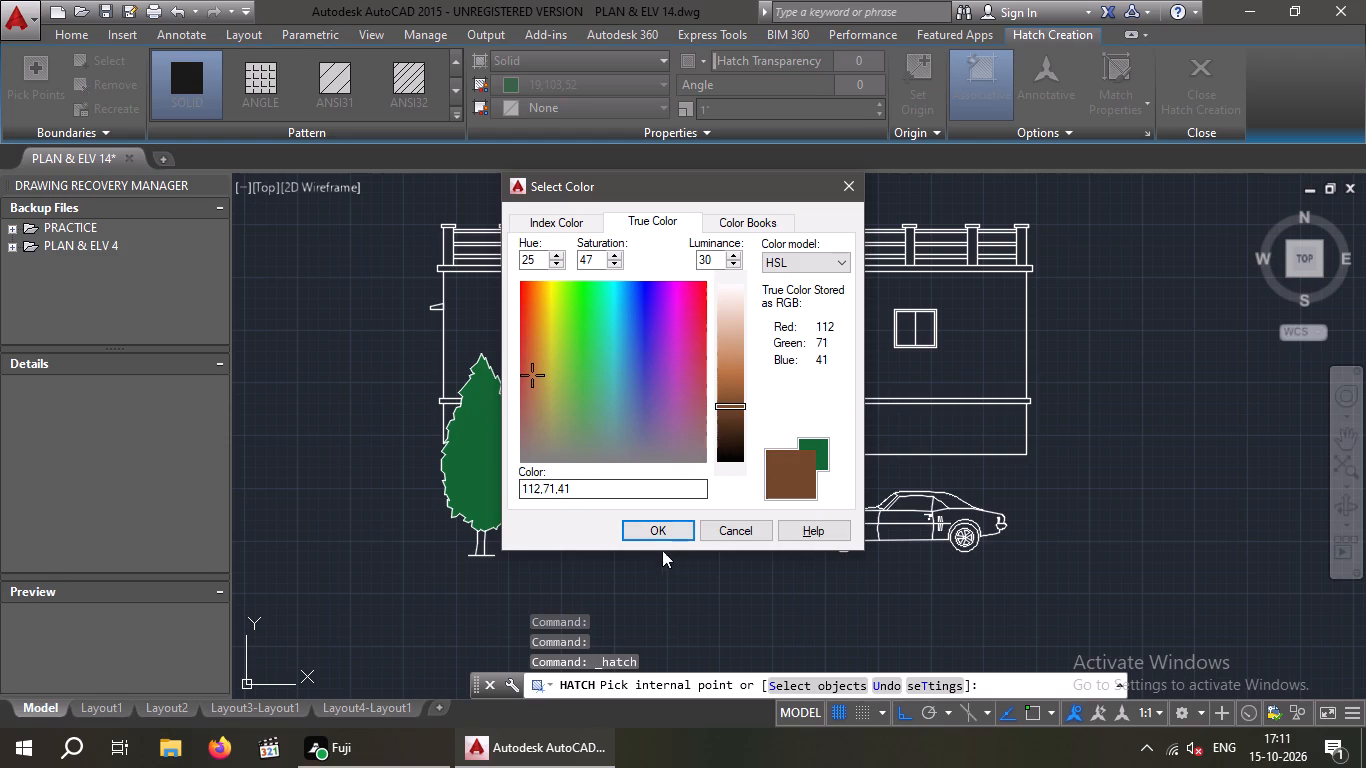
left_click(668, 528)
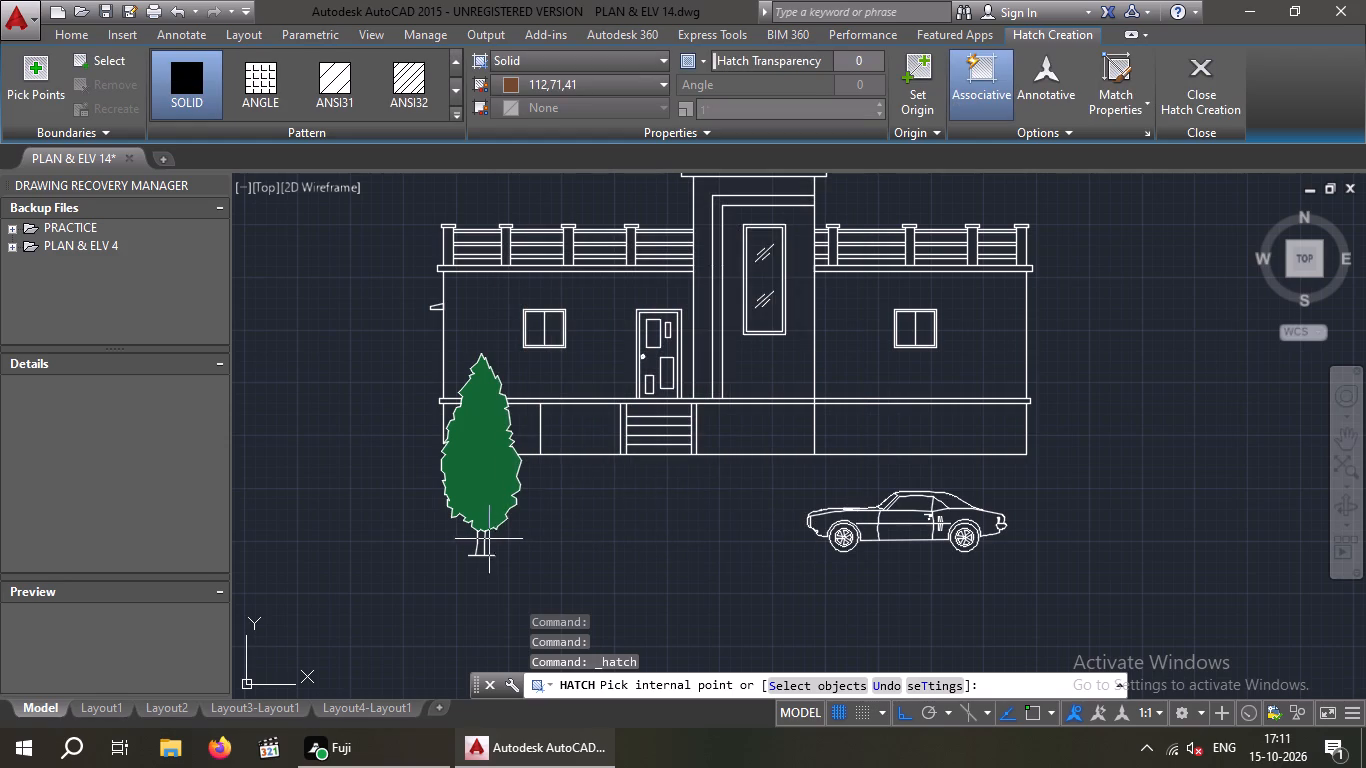
Fill the elevation tree's trunk with the solid brown hatch.
scroll(486, 544, "up", 3)
left_click(454, 550)
scroll(543, 543, "down", 1)
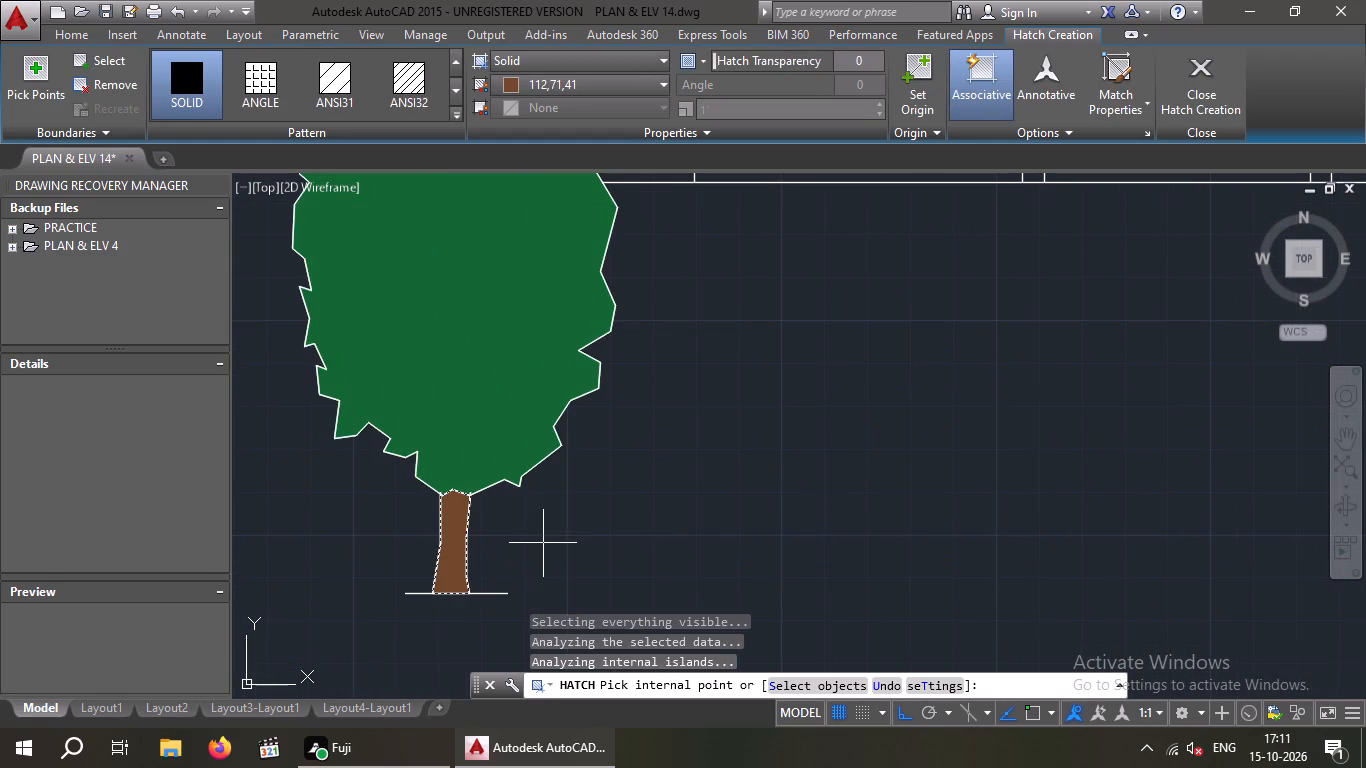
key("Escape")
Hatch the car's door, rear body and front body with the SOLID pattern in black 0,0,0.
scroll(697, 480, "down", 2)
middle_click_drag(730, 483, 669, 482)
scroll(710, 481, "down", 1)
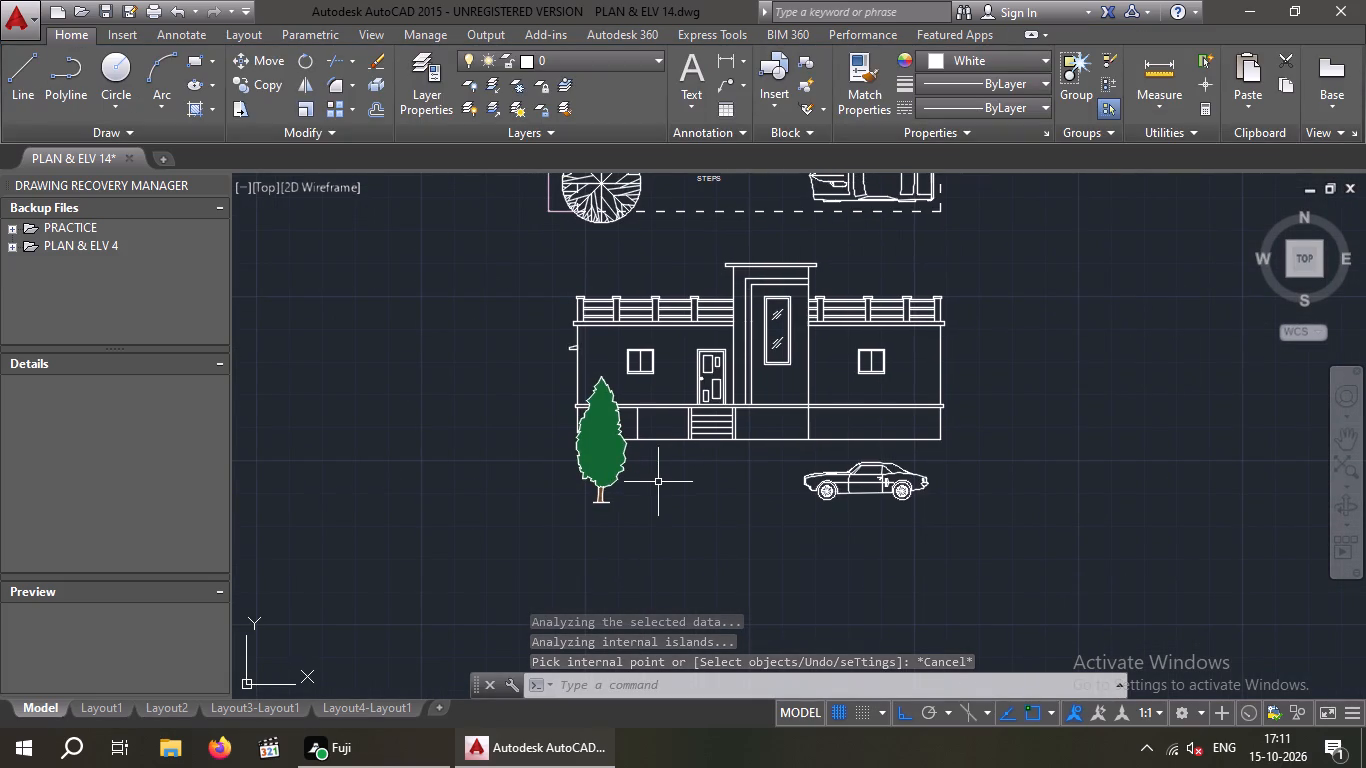
middle_click_drag(715, 475, 596, 476)
key("Escape")
key("Escape")
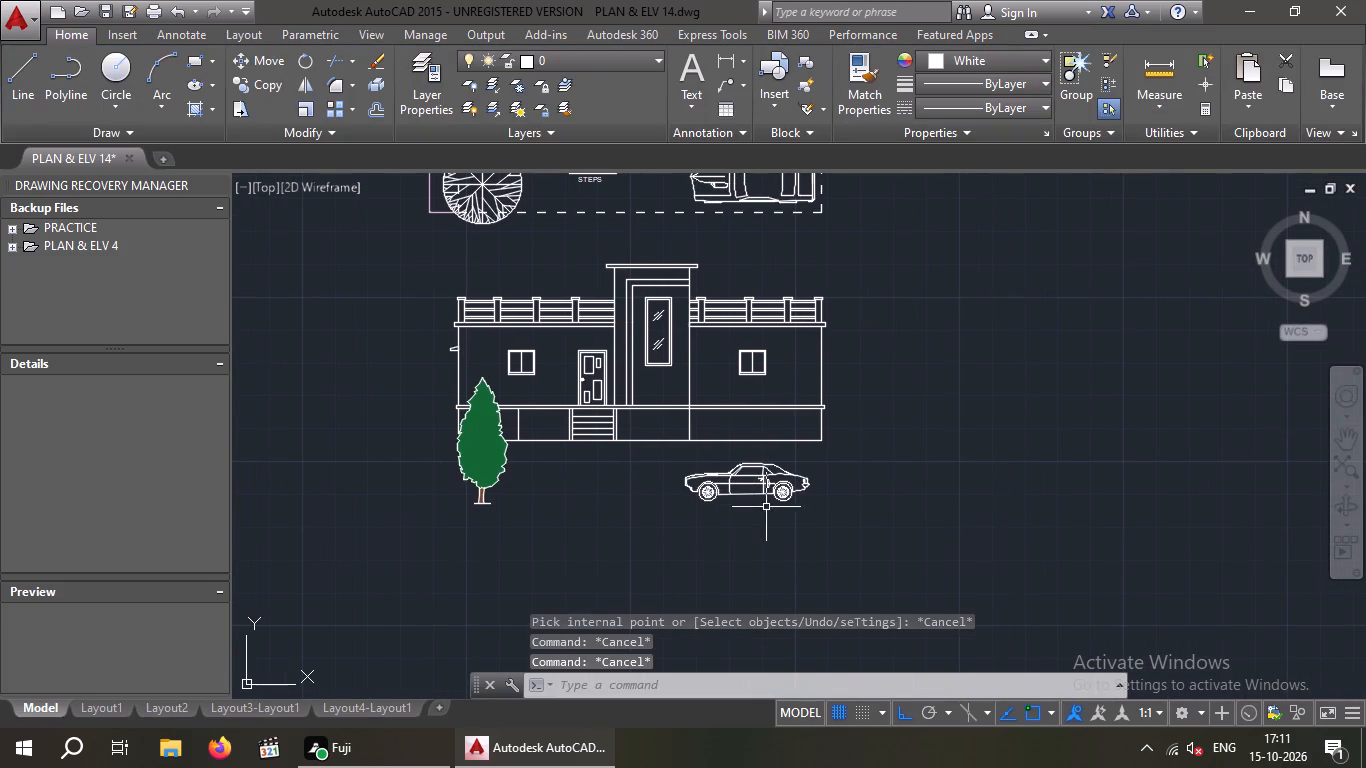
scroll(766, 507, "up", 2)
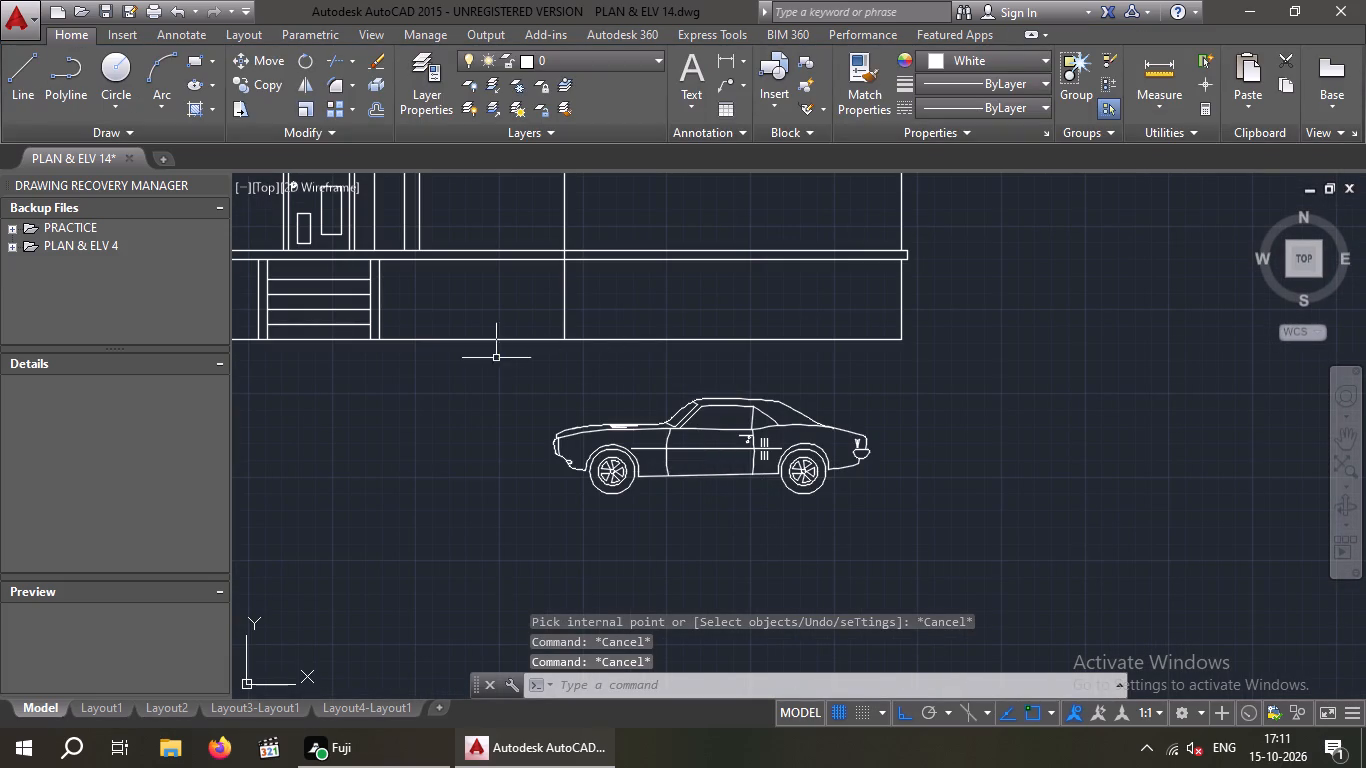
left_click(192, 112)
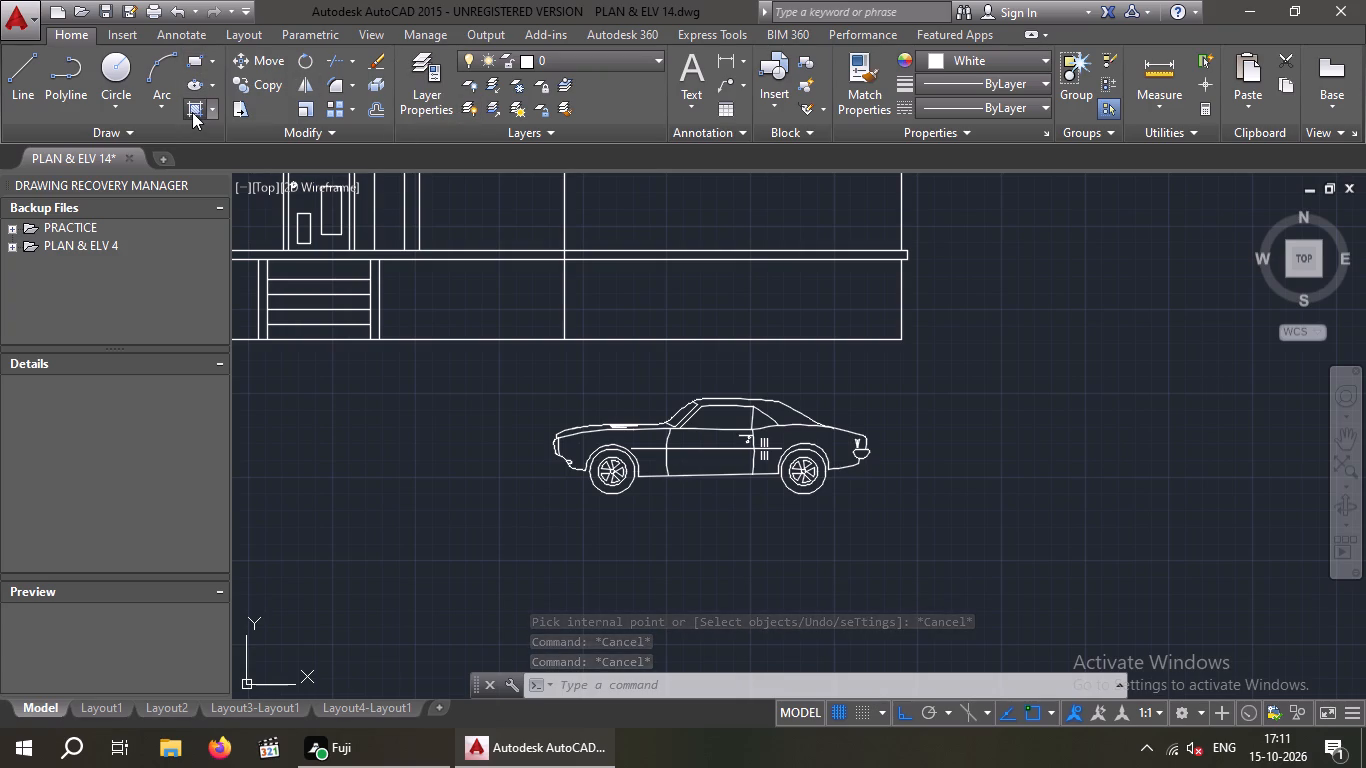
left_click(189, 79)
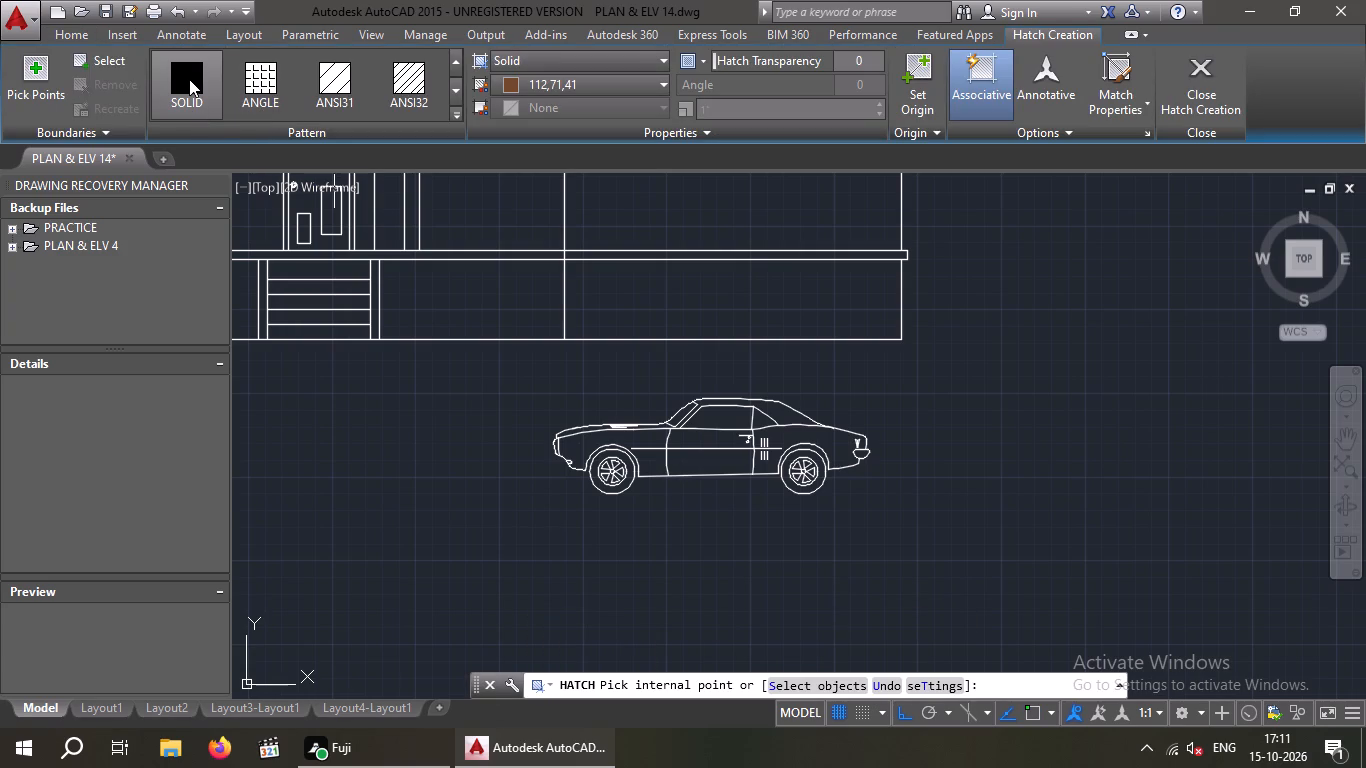
left_click(664, 85)
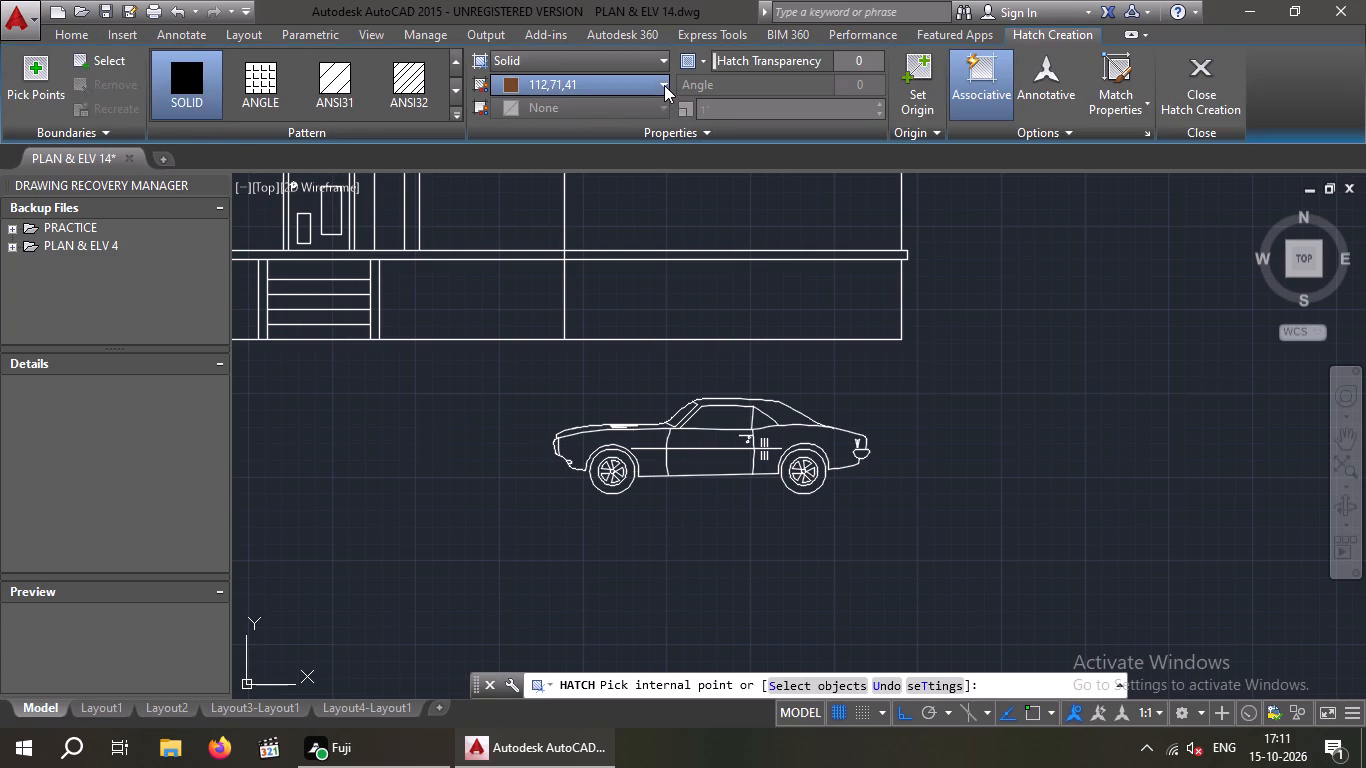
left_click(506, 187)
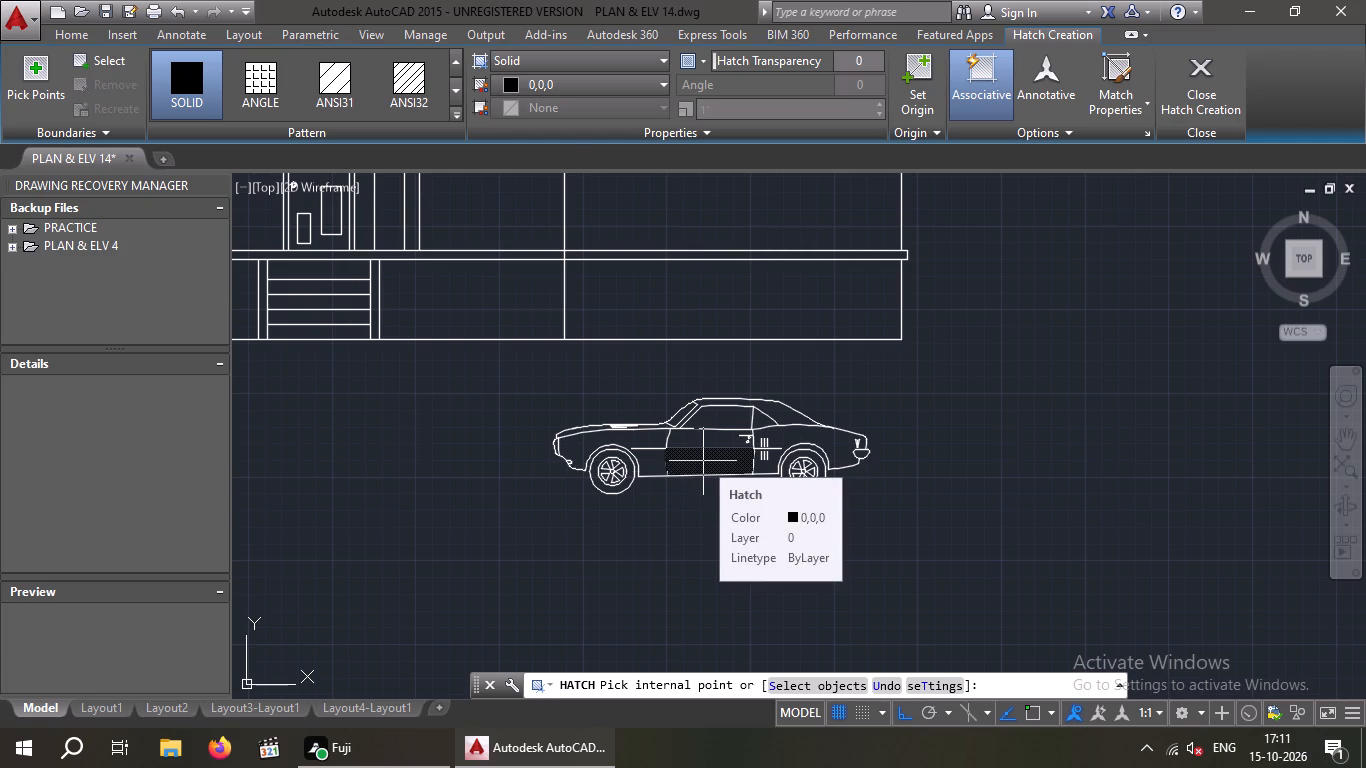
left_click(703, 461)
left_click(701, 438)
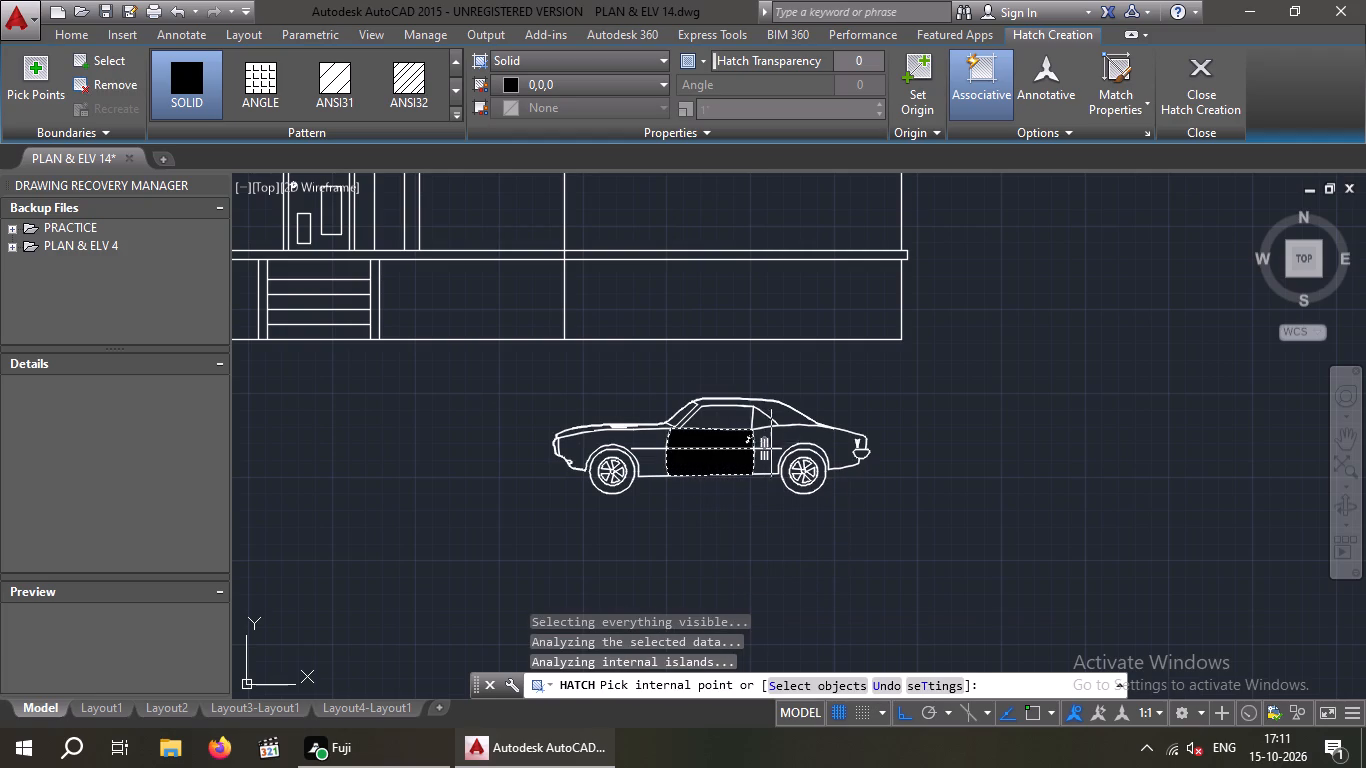
left_click(793, 440)
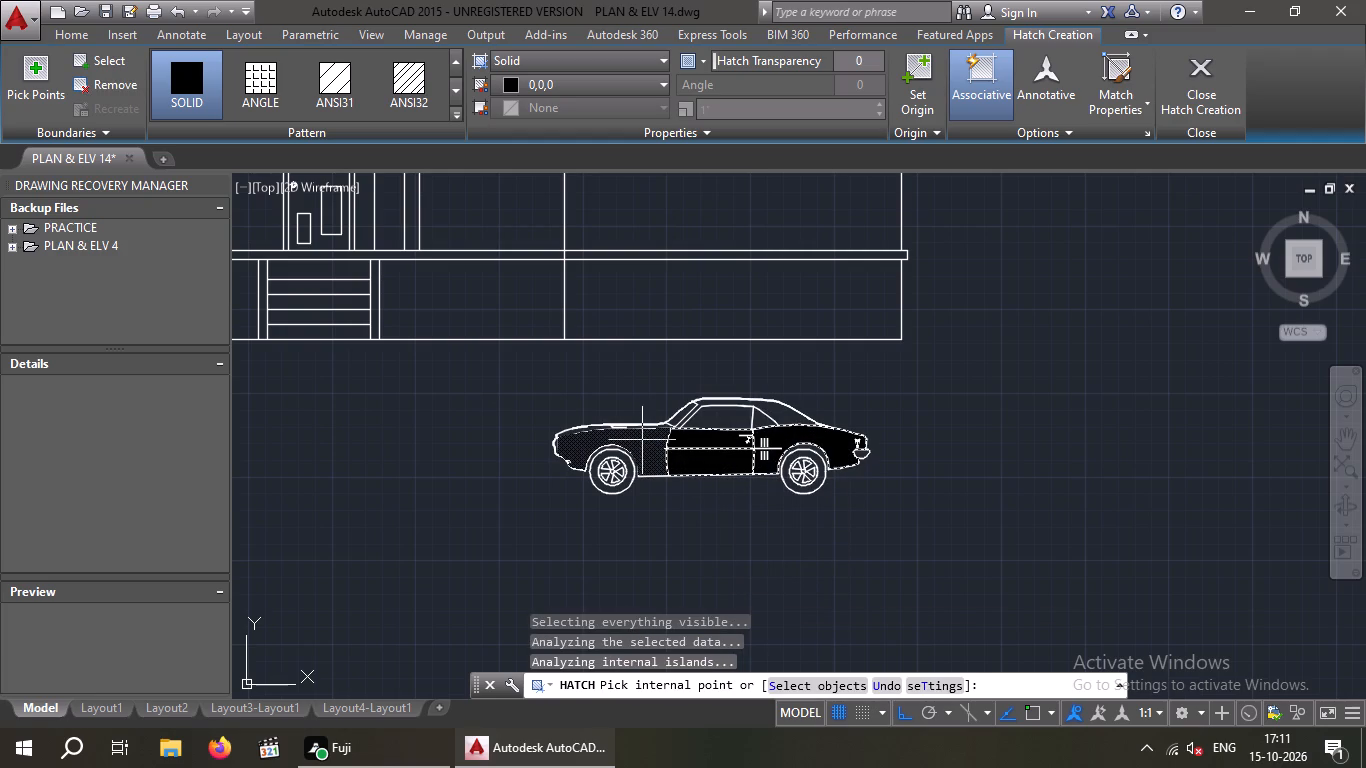
left_click(641, 440)
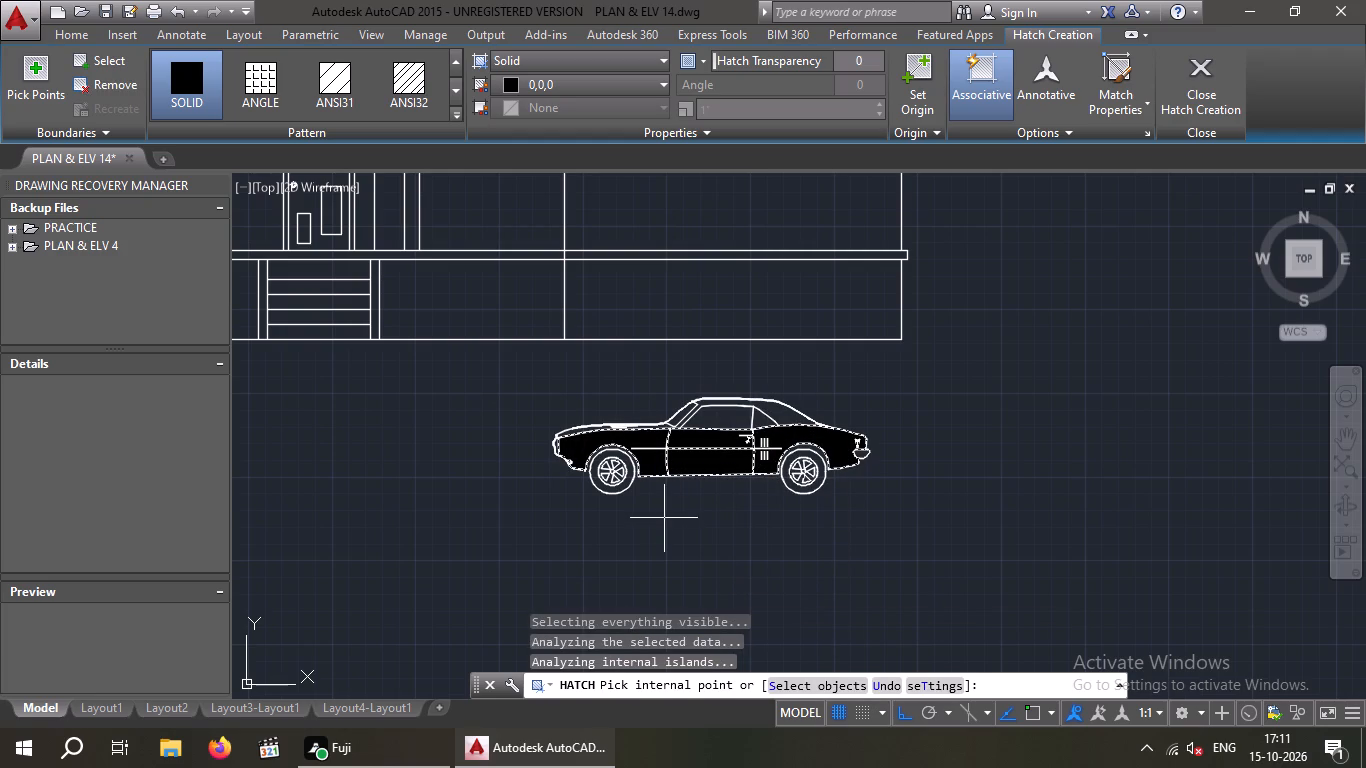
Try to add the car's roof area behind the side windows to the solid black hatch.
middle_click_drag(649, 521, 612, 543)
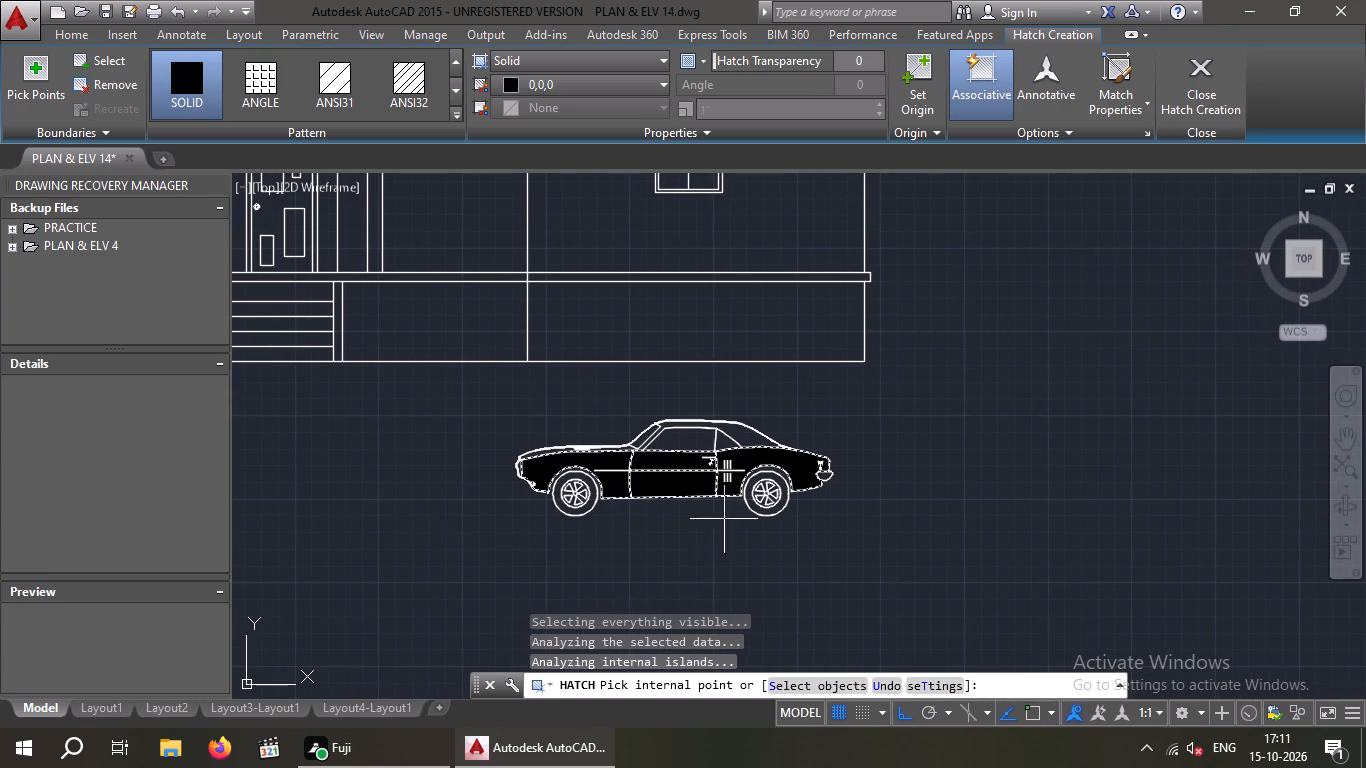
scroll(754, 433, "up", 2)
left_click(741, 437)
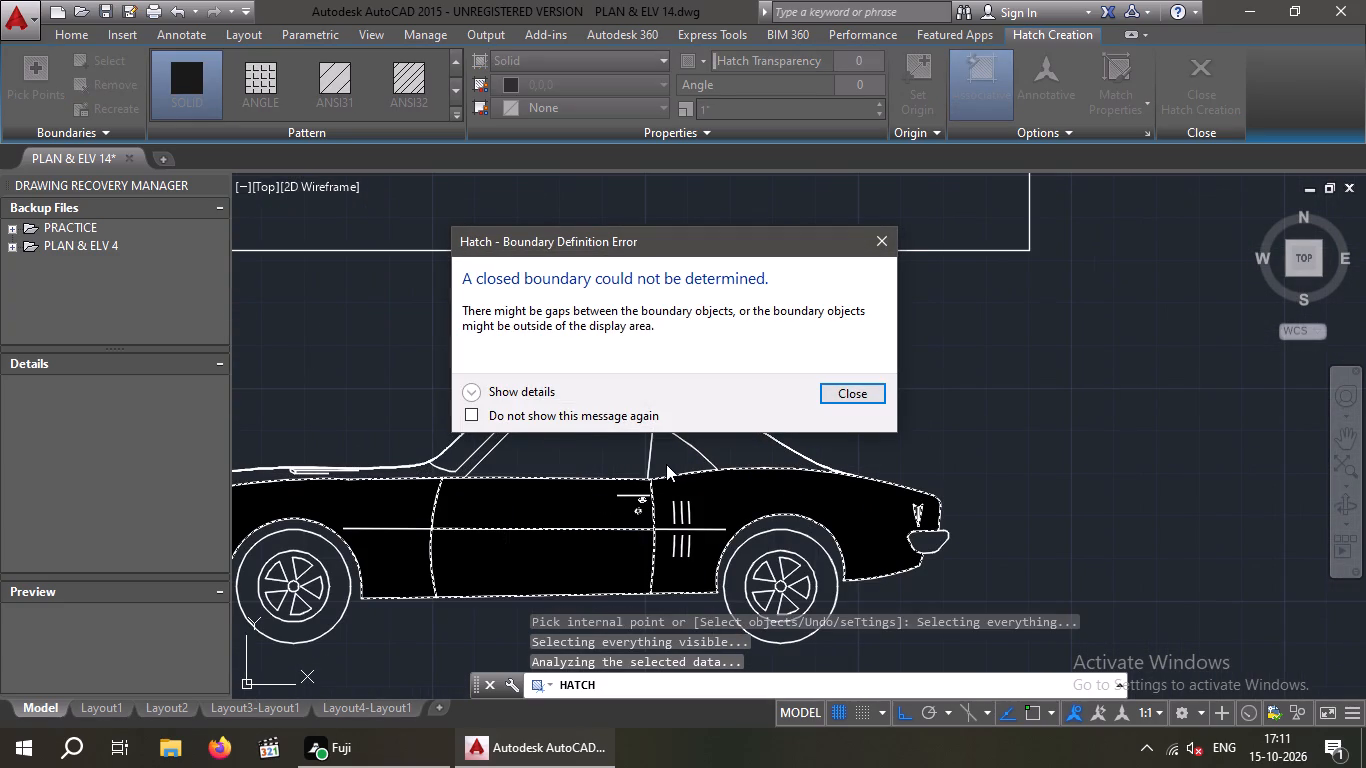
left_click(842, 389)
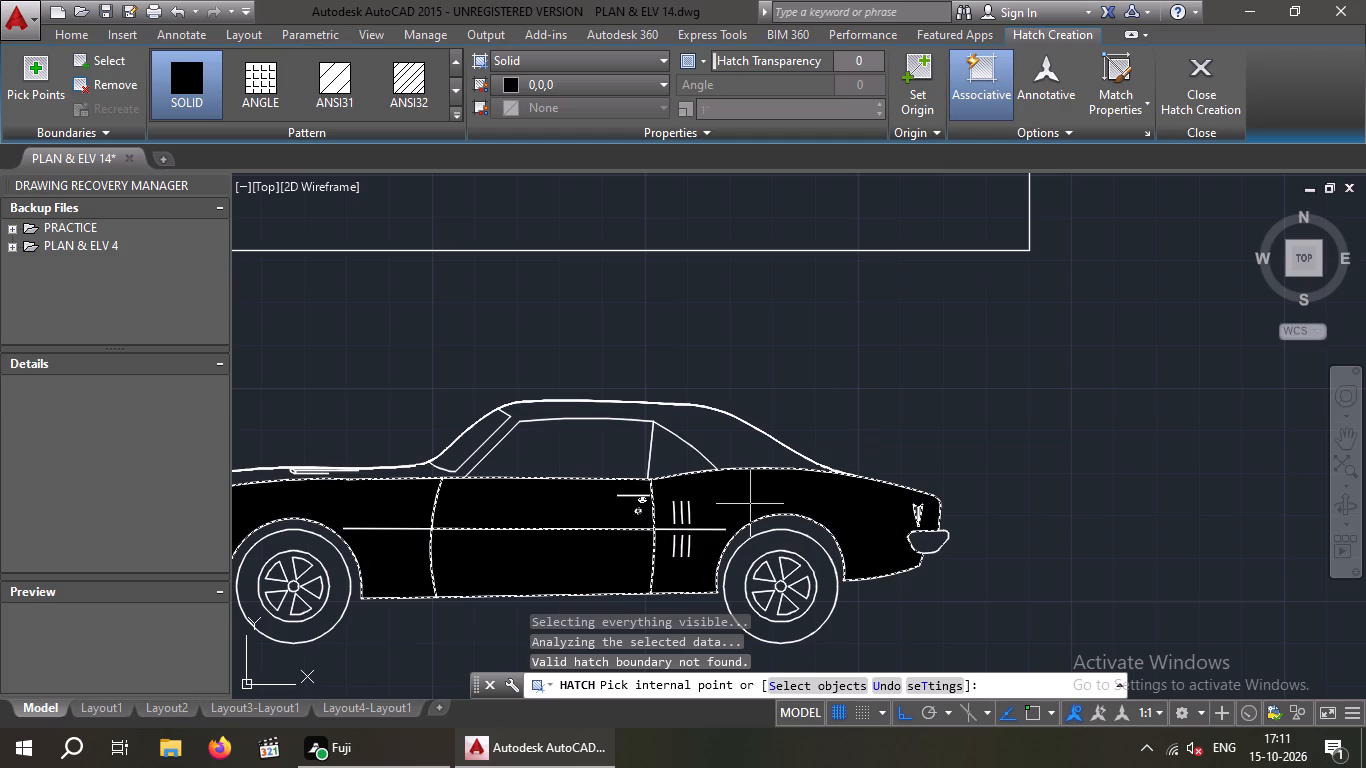
Retry hatching the roof area behind the side windows and suppress future boundary definition error messages.
left_click(733, 444)
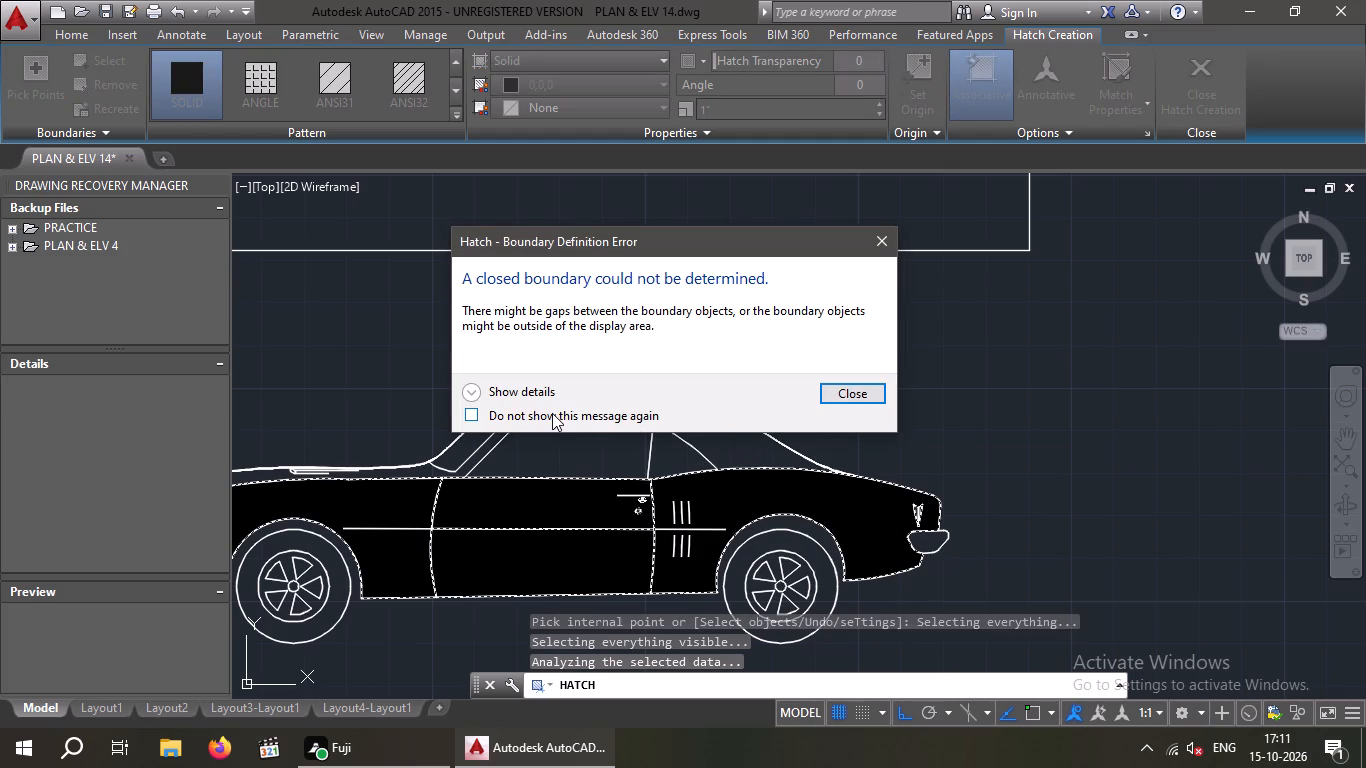
left_click(552, 413)
left_click(851, 396)
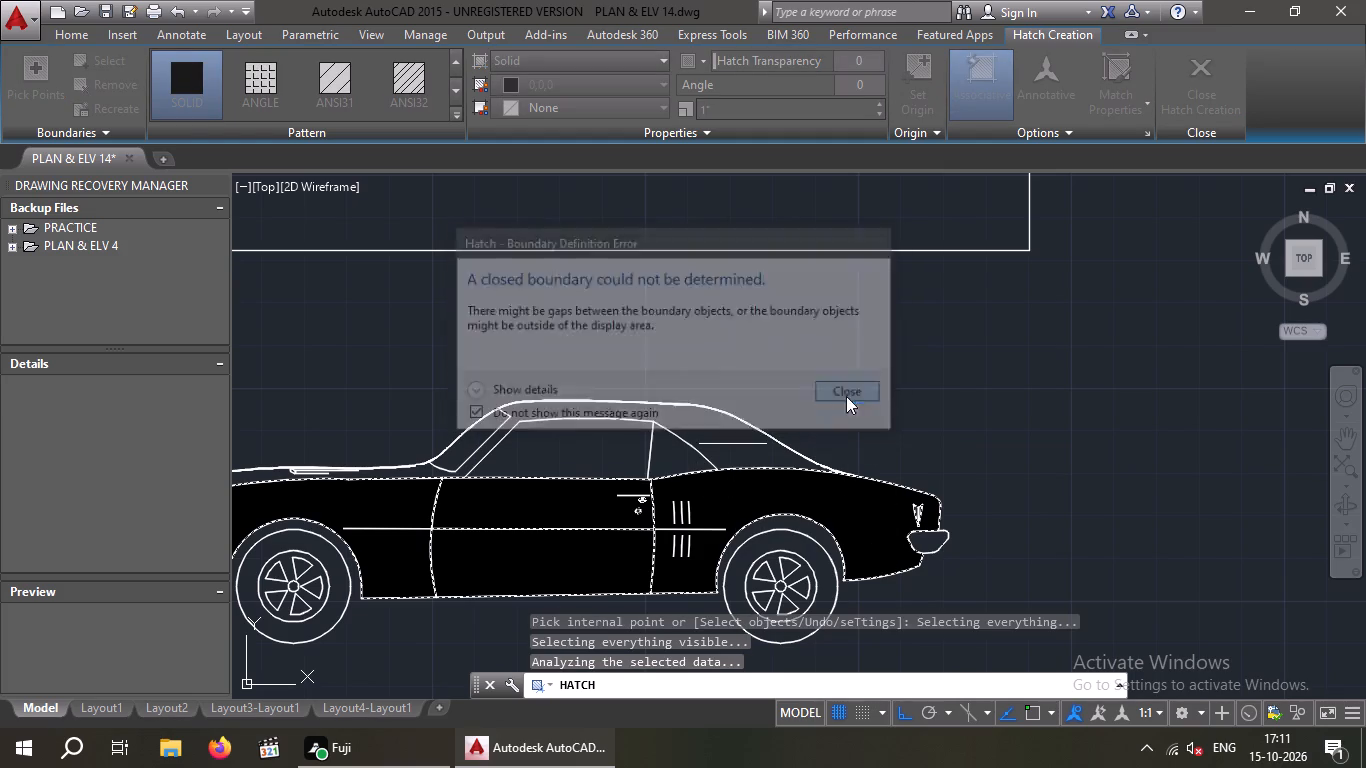
Add the car's upper bonnet strip and connected roof area to the solid black 0,0,0 hatch.
scroll(710, 429, "down", 1)
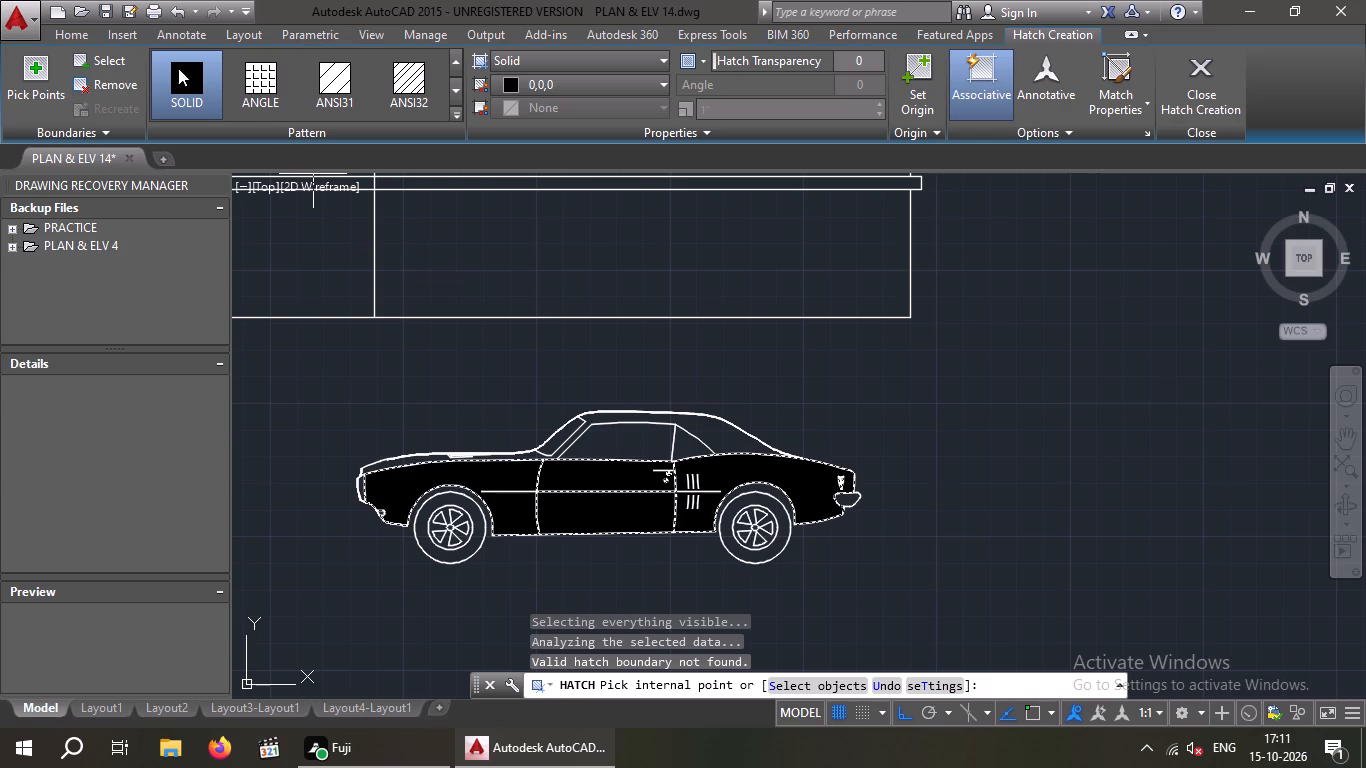
left_click(183, 73)
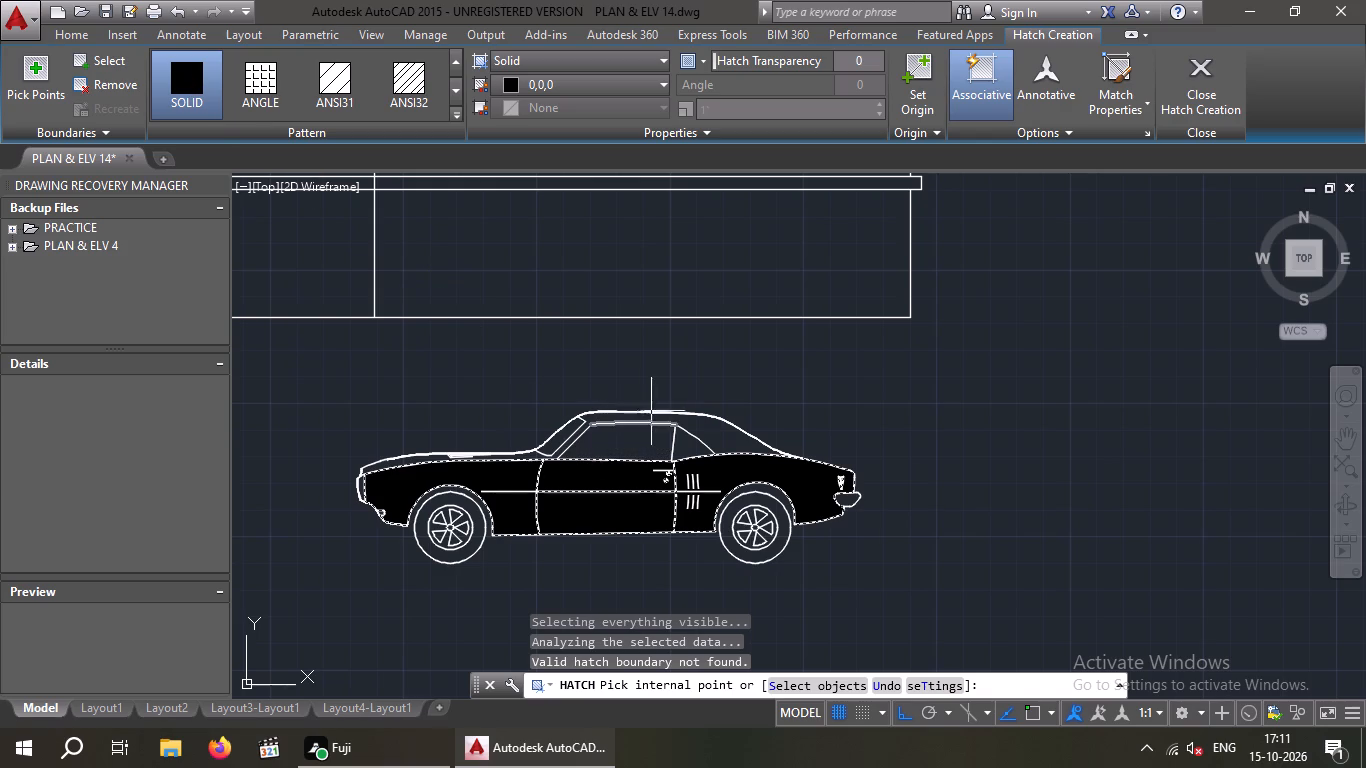
scroll(719, 430, "up", 1)
left_click(716, 432)
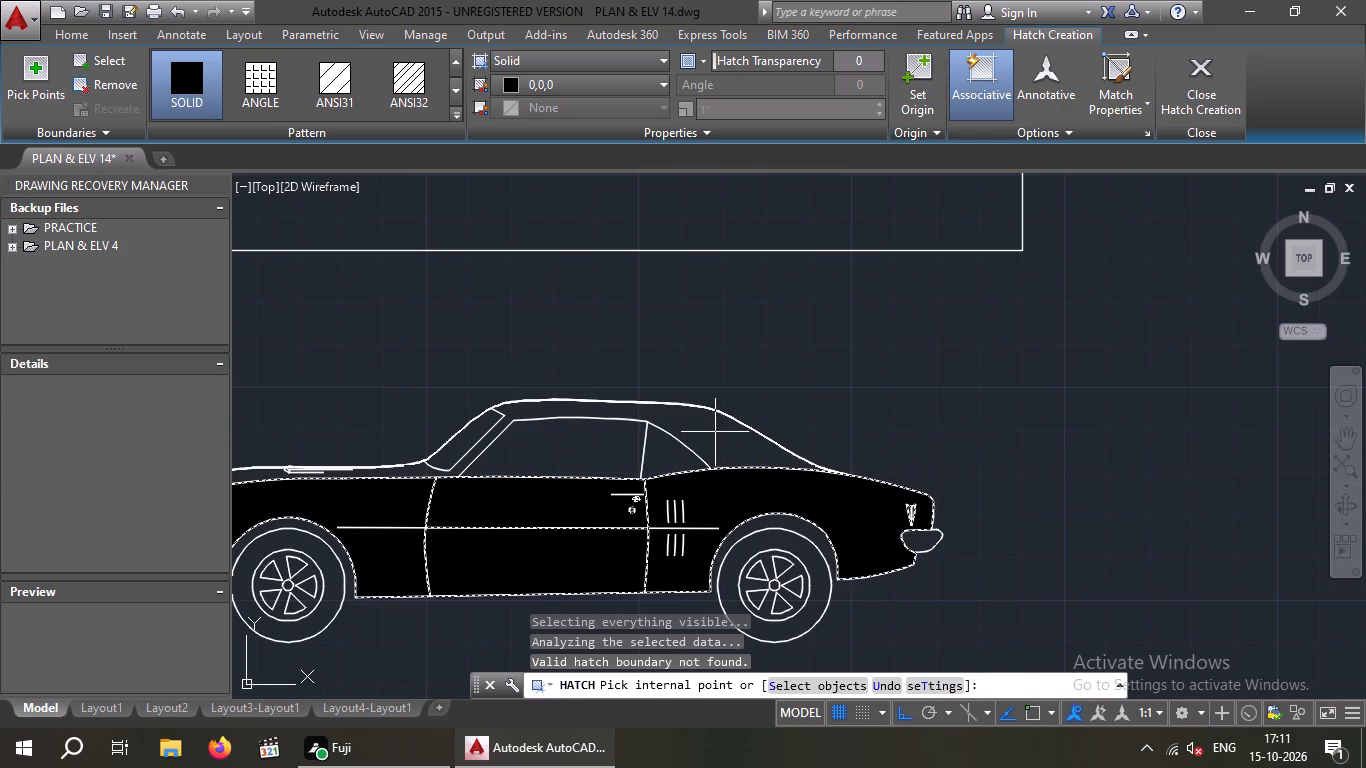
scroll(711, 434, "down", 1)
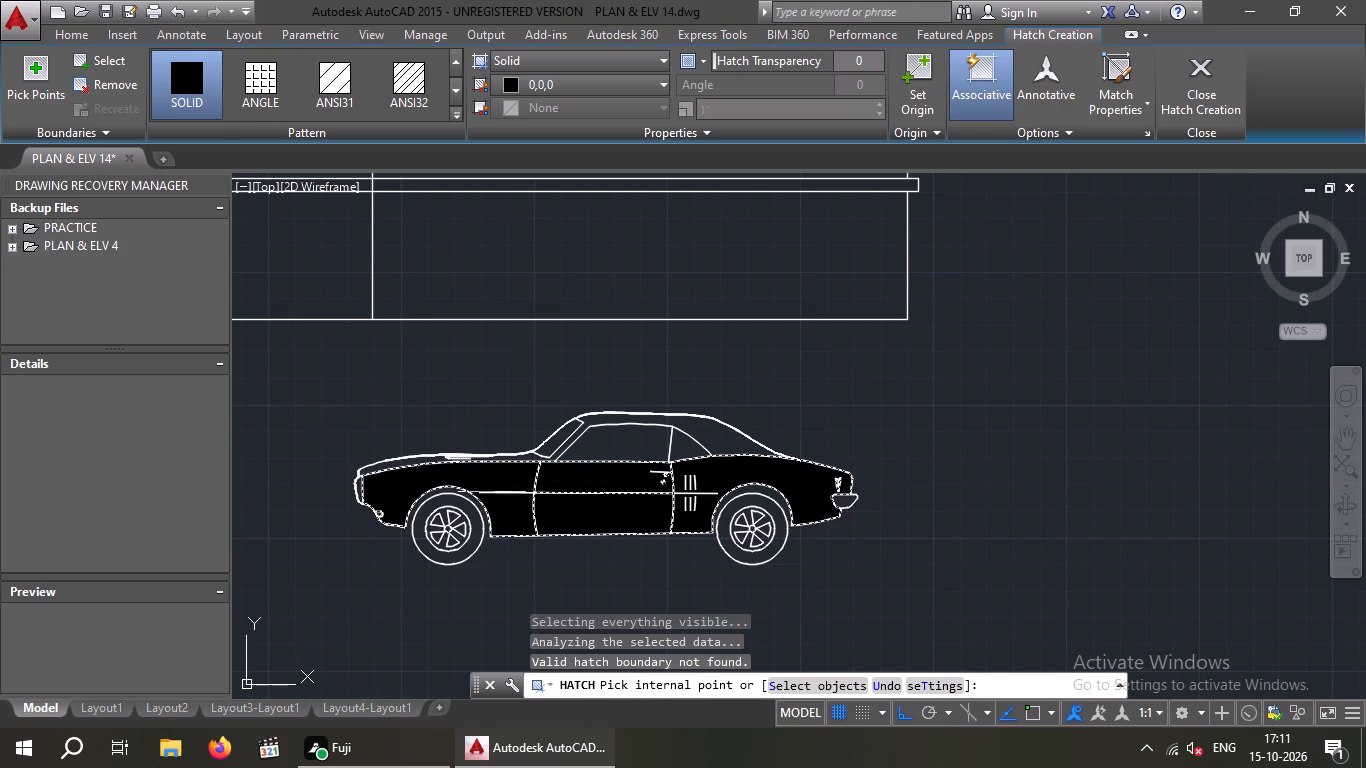
left_click(407, 461)
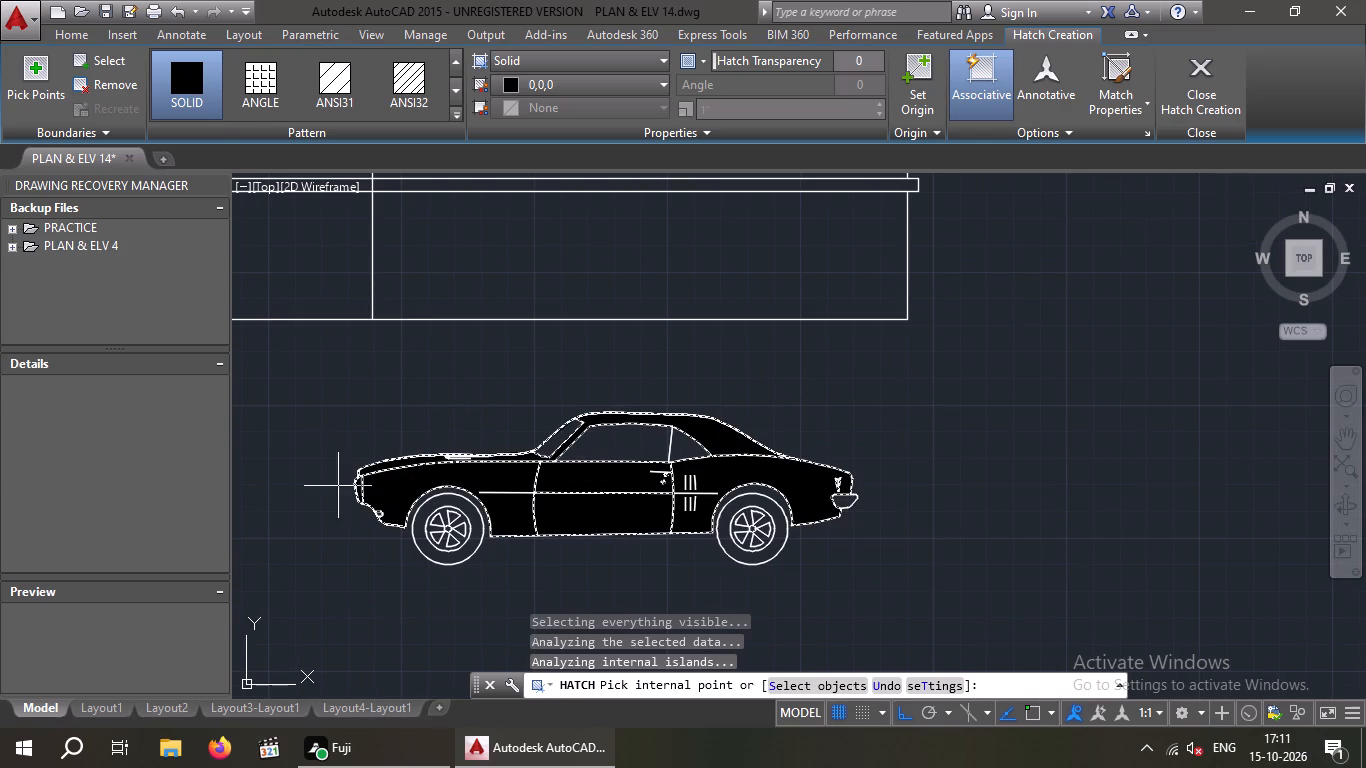
Add the front and rear tyres to the solid black hatch and finish the hatch.
middle_click_drag(285, 453, 315, 386)
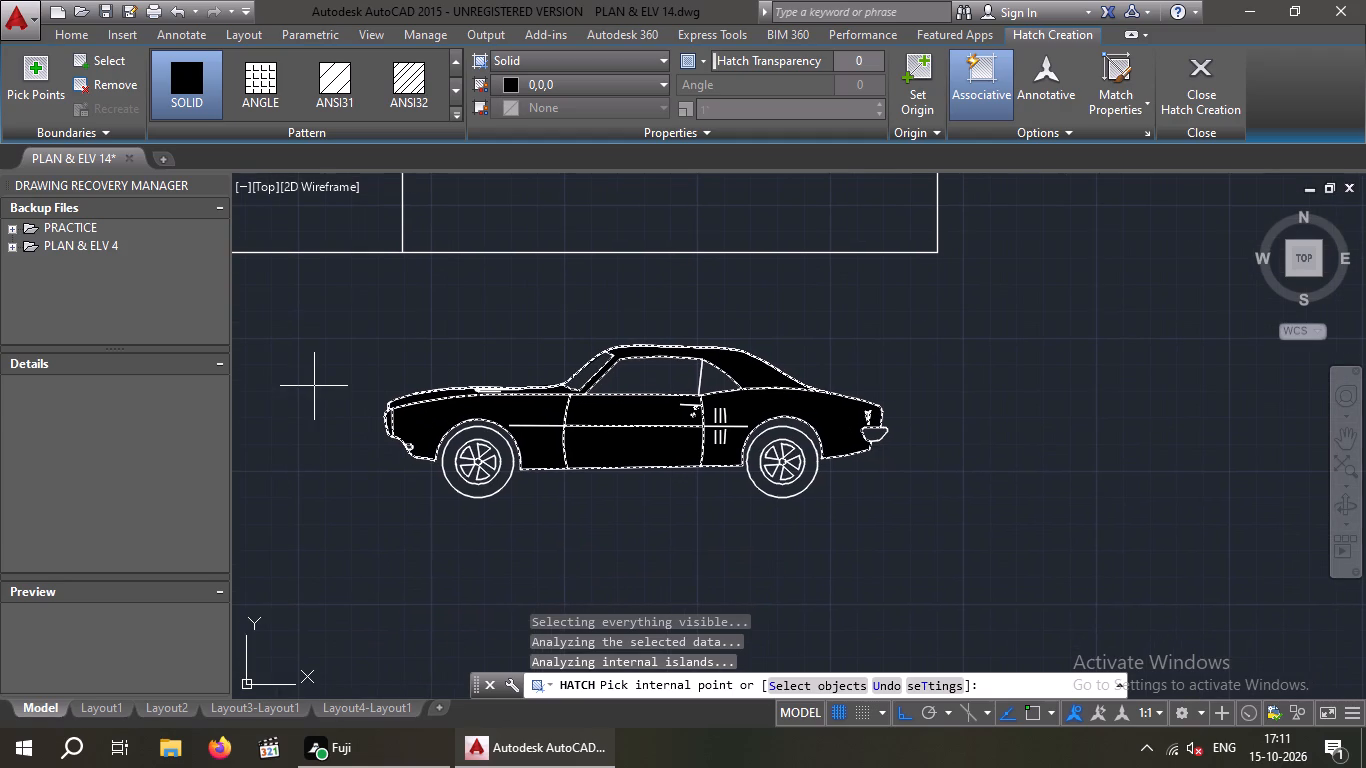
scroll(483, 507, "up", 2)
left_click(478, 471)
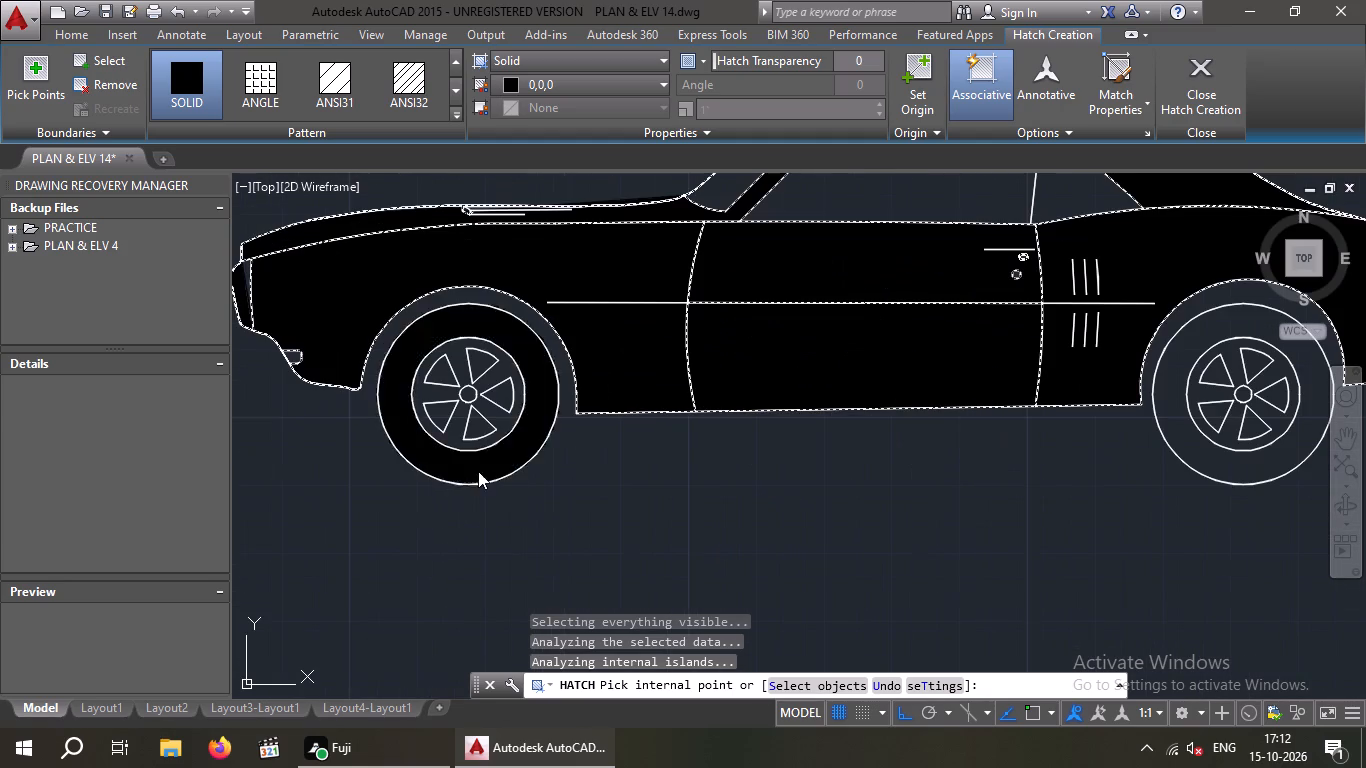
scroll(794, 505, "down", 1)
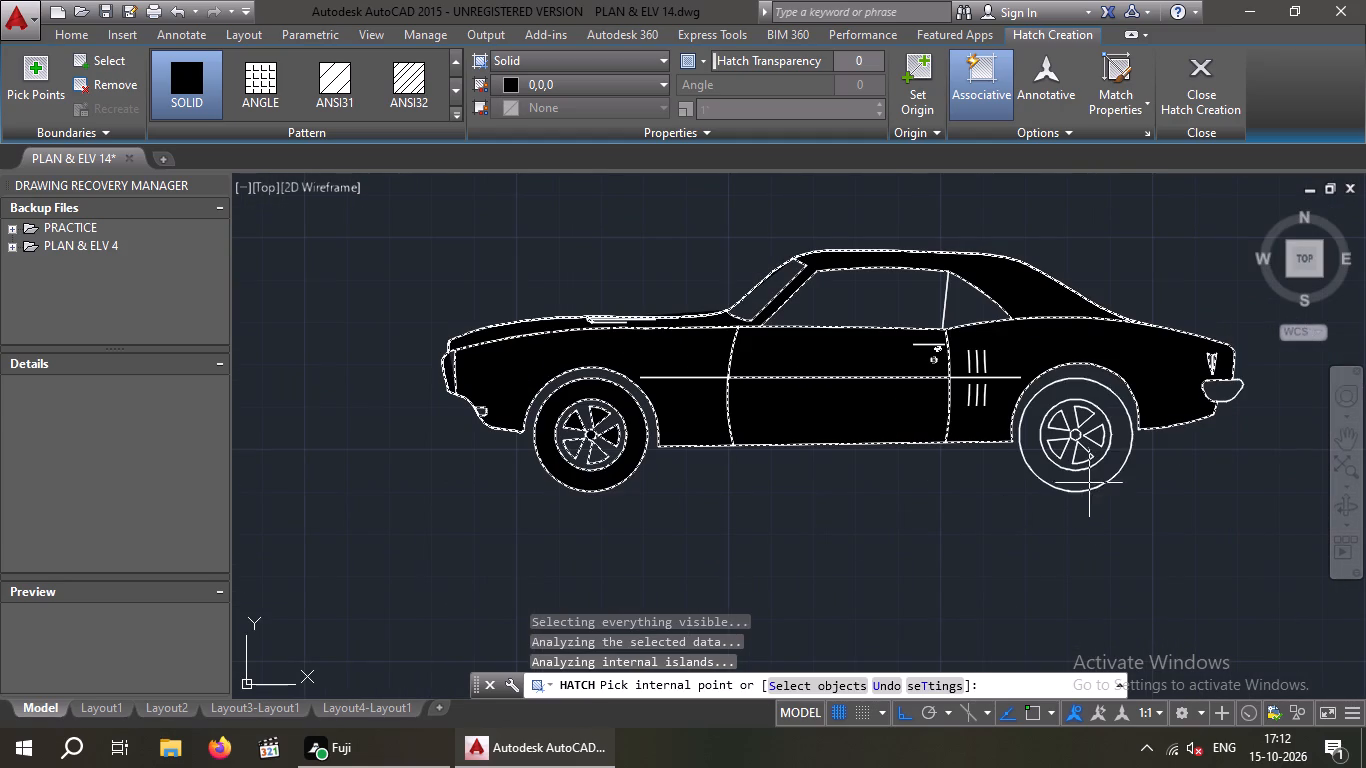
left_click(1074, 477)
scroll(909, 497, "down", 1)
middle_click_drag(894, 500, 889, 501)
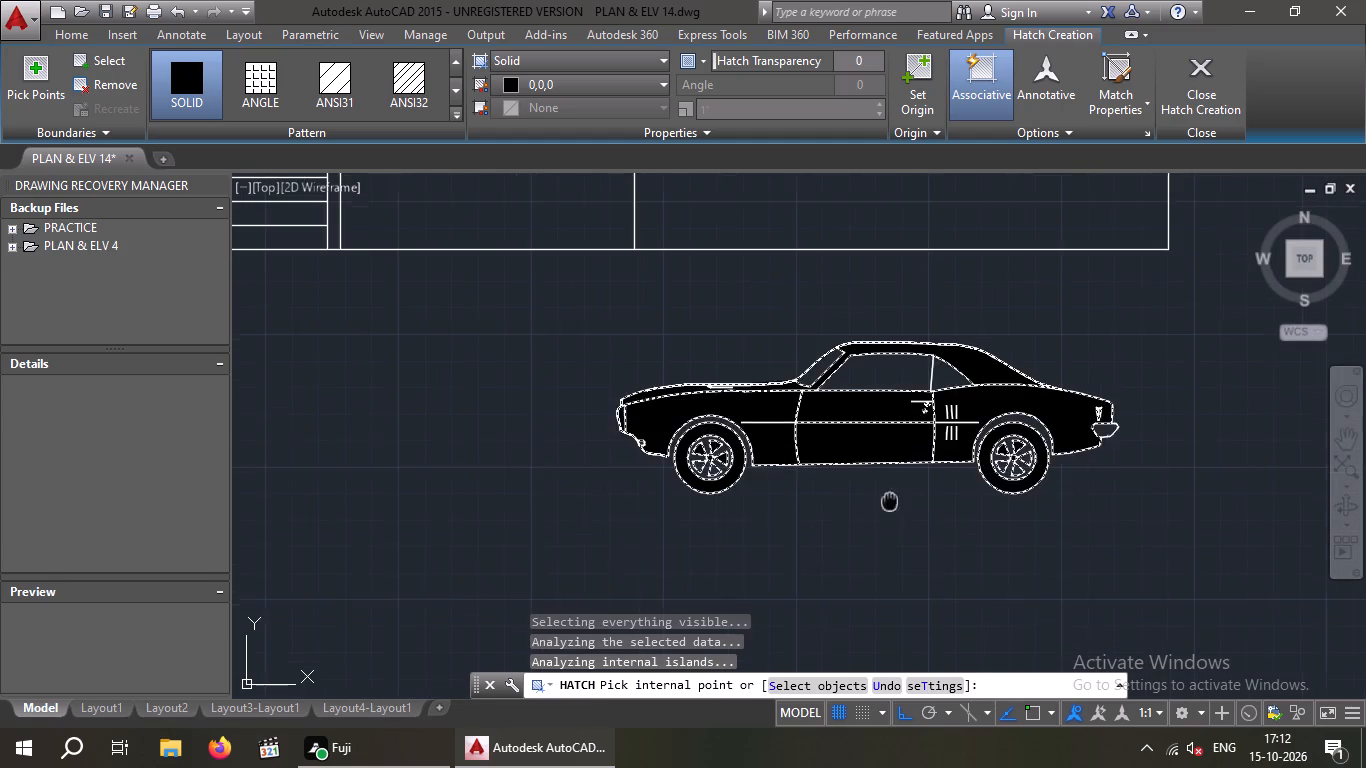
middle_click_drag(889, 501, 769, 505)
key("Escape")
key("Escape")
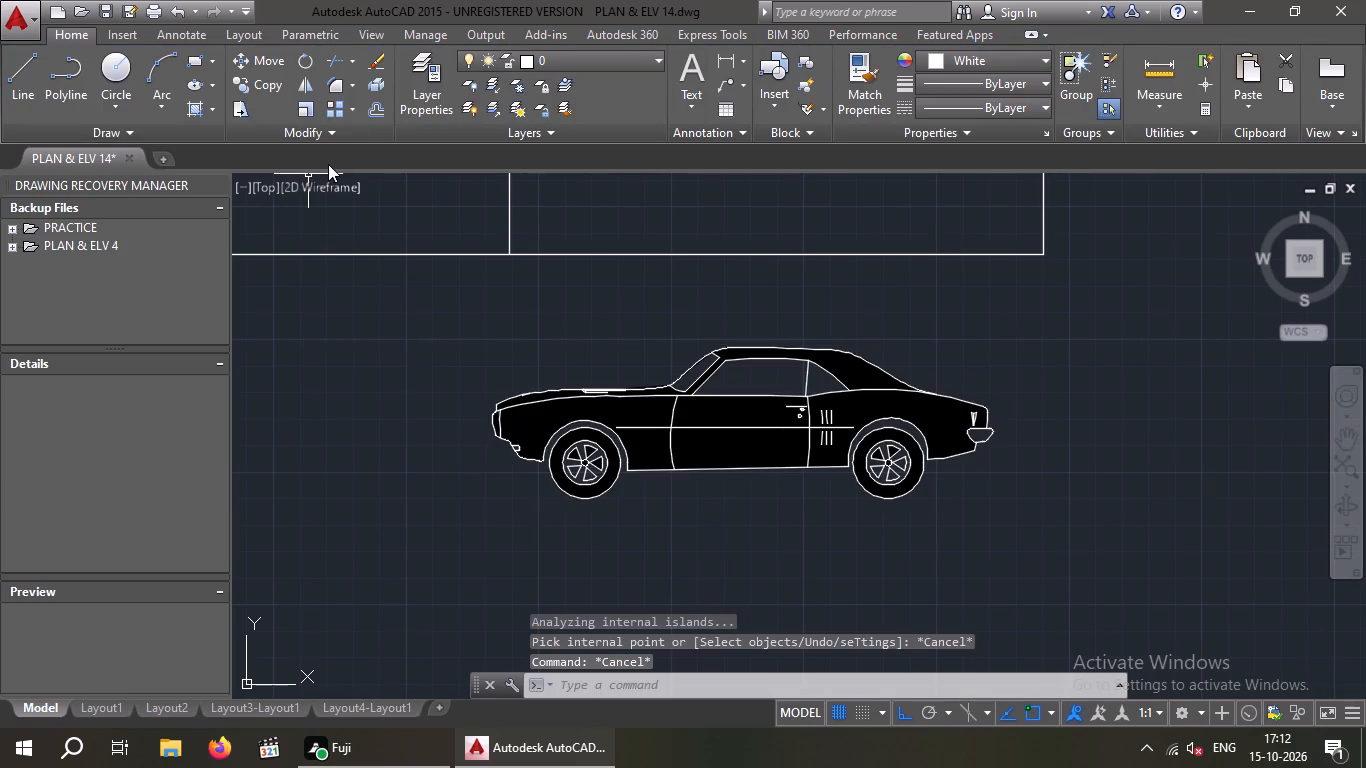
Hatch the car's rear bumper piece and the narrow panel at its front end with the SOLID pattern in red 205,32,39.
left_click(192, 110)
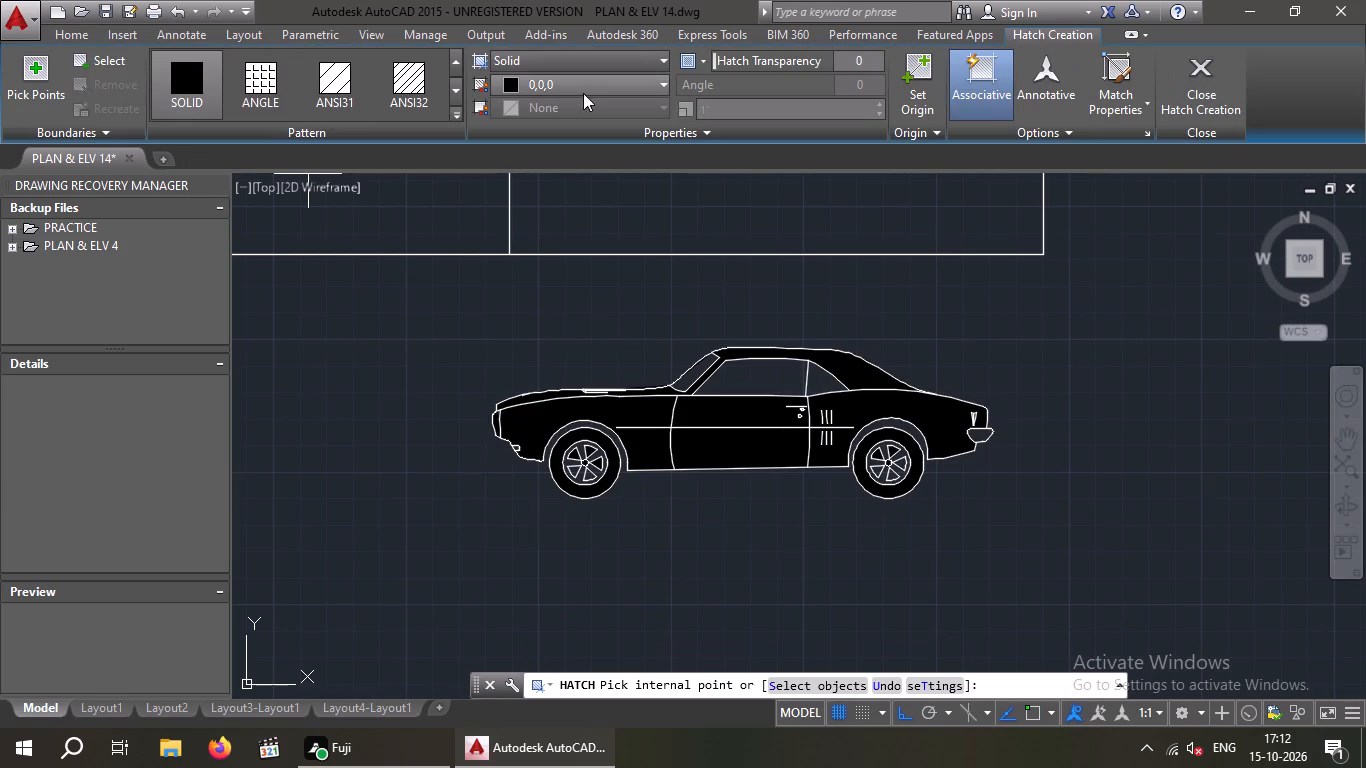
left_click(664, 84)
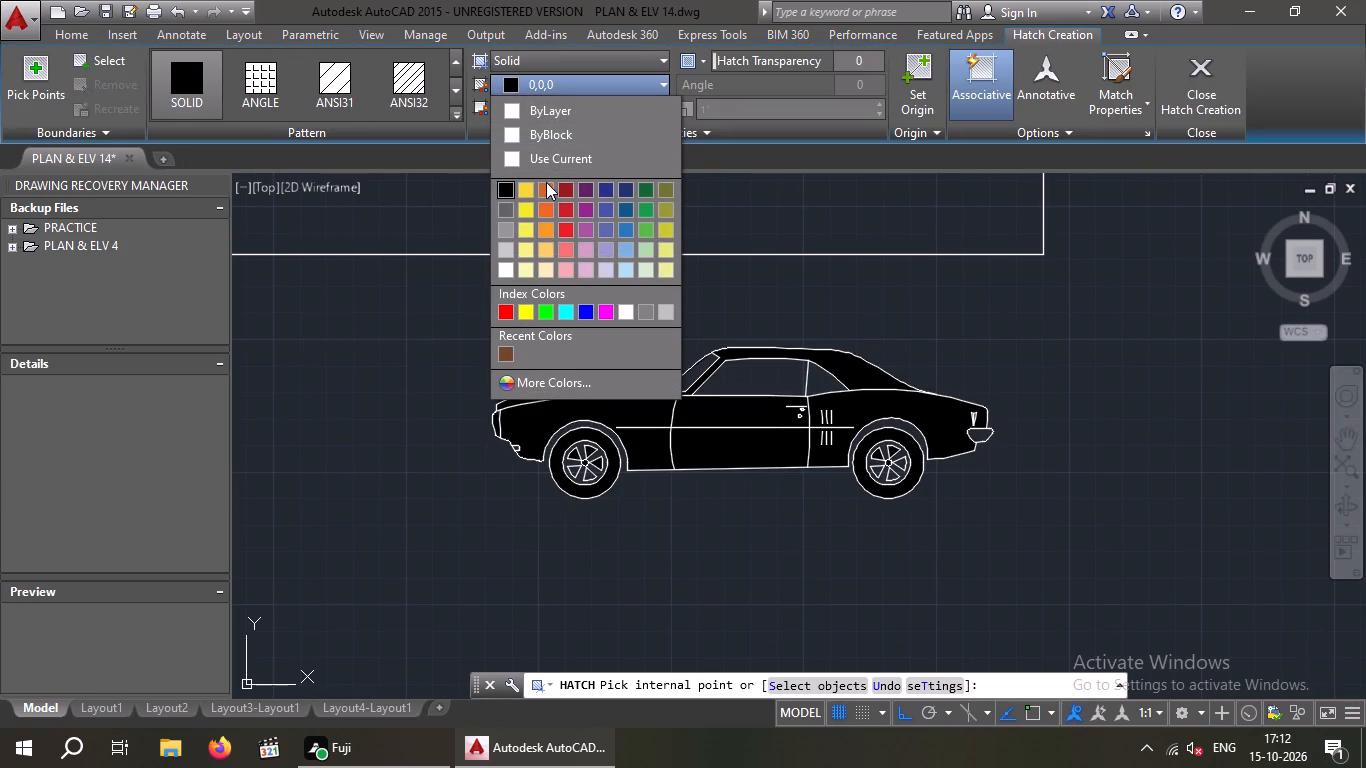
left_click(566, 212)
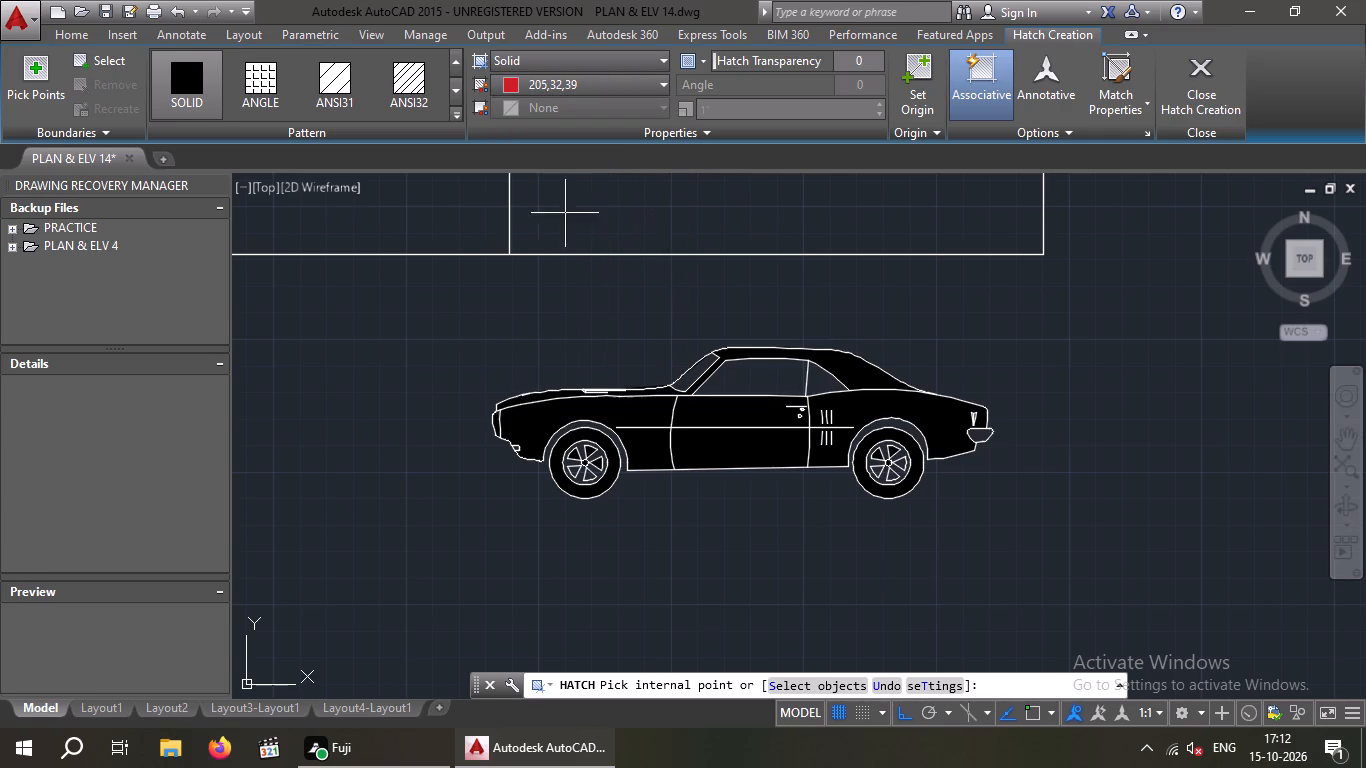
left_click(981, 438)
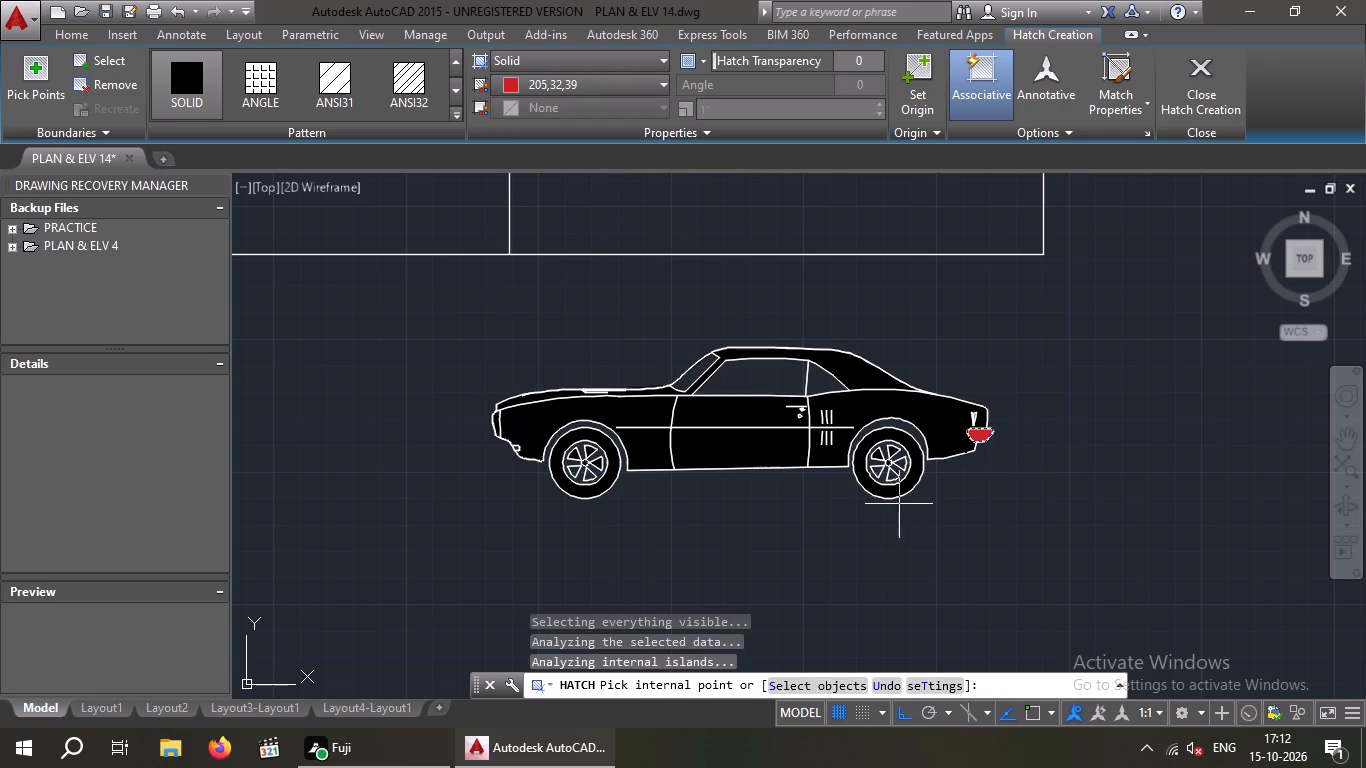
scroll(487, 434, "up", 3)
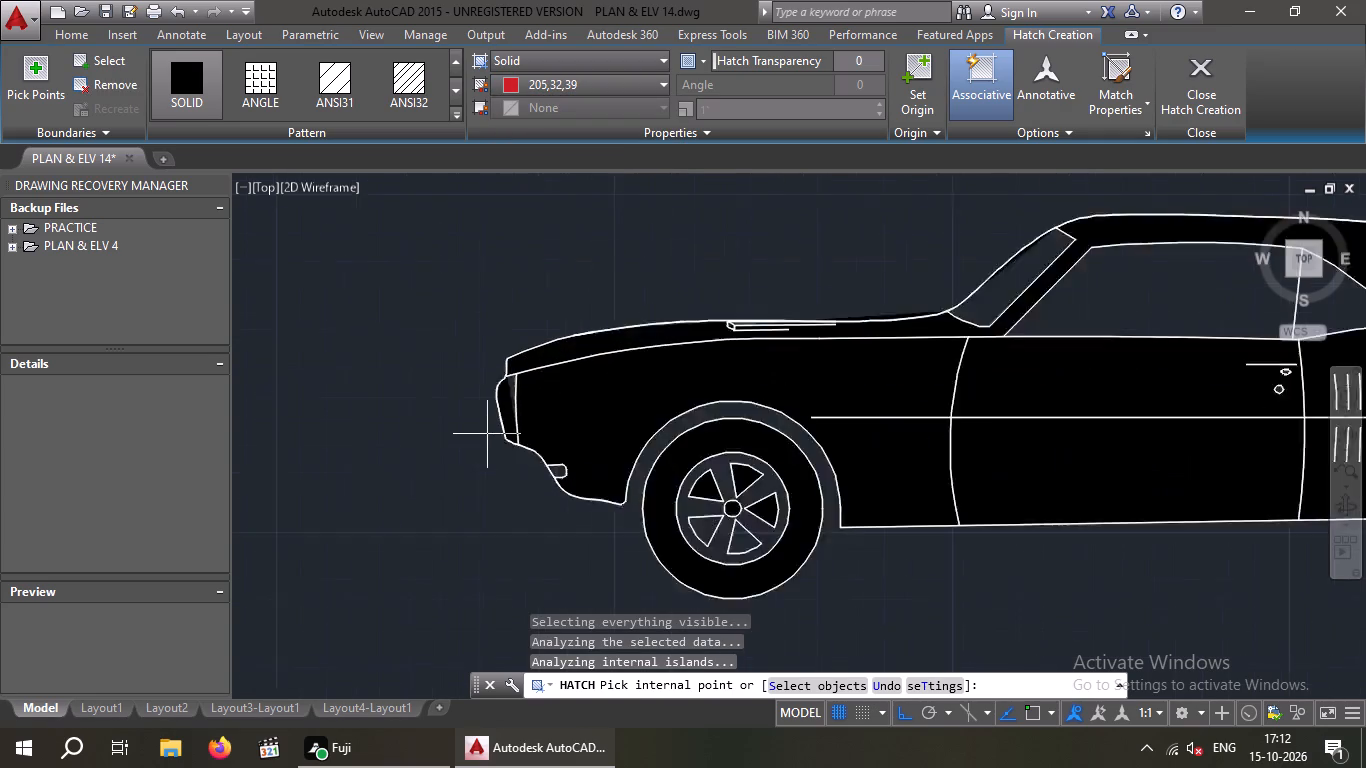
scroll(527, 451, "up", 2)
scroll(516, 262, "down", 2)
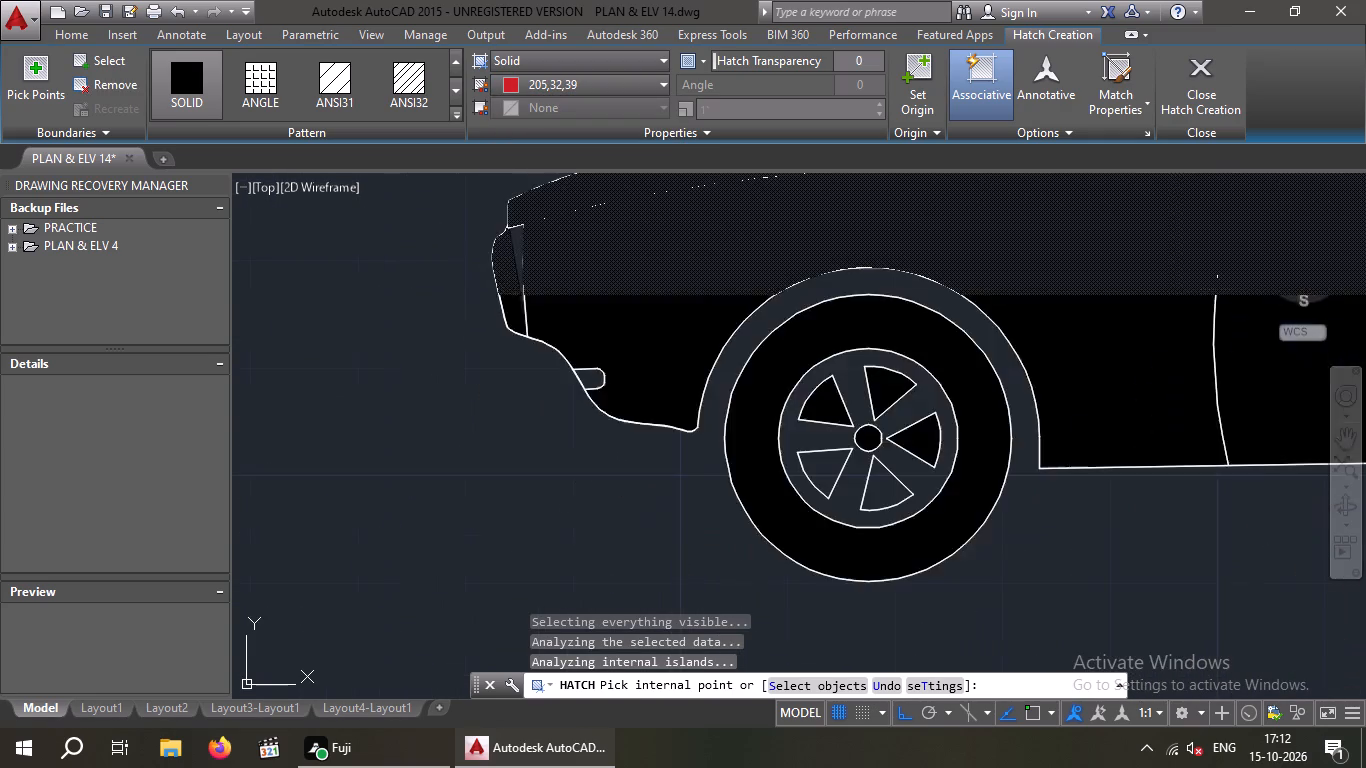
scroll(501, 252, "up", 2)
middle_click_drag(538, 231, 455, 286)
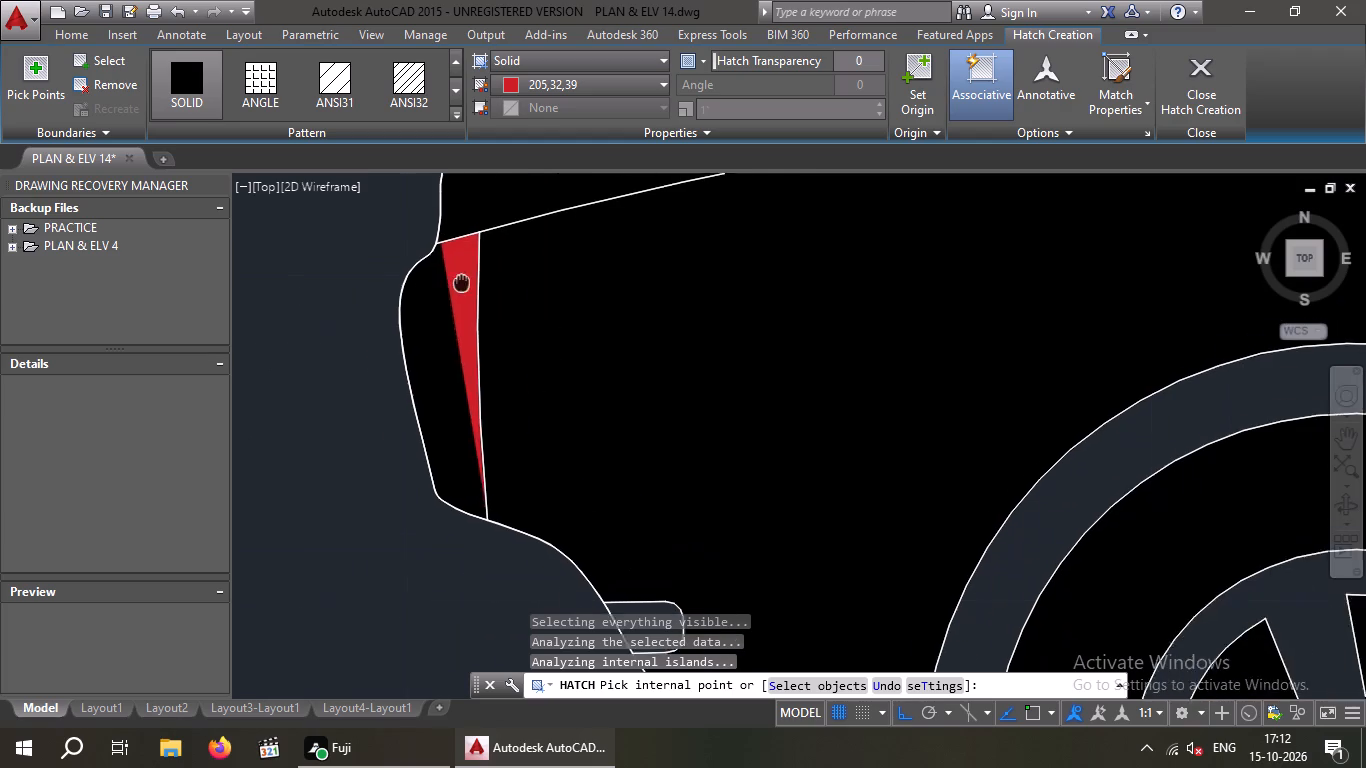
middle_click_drag(455, 286, 421, 303)
scroll(424, 299, "down", 2)
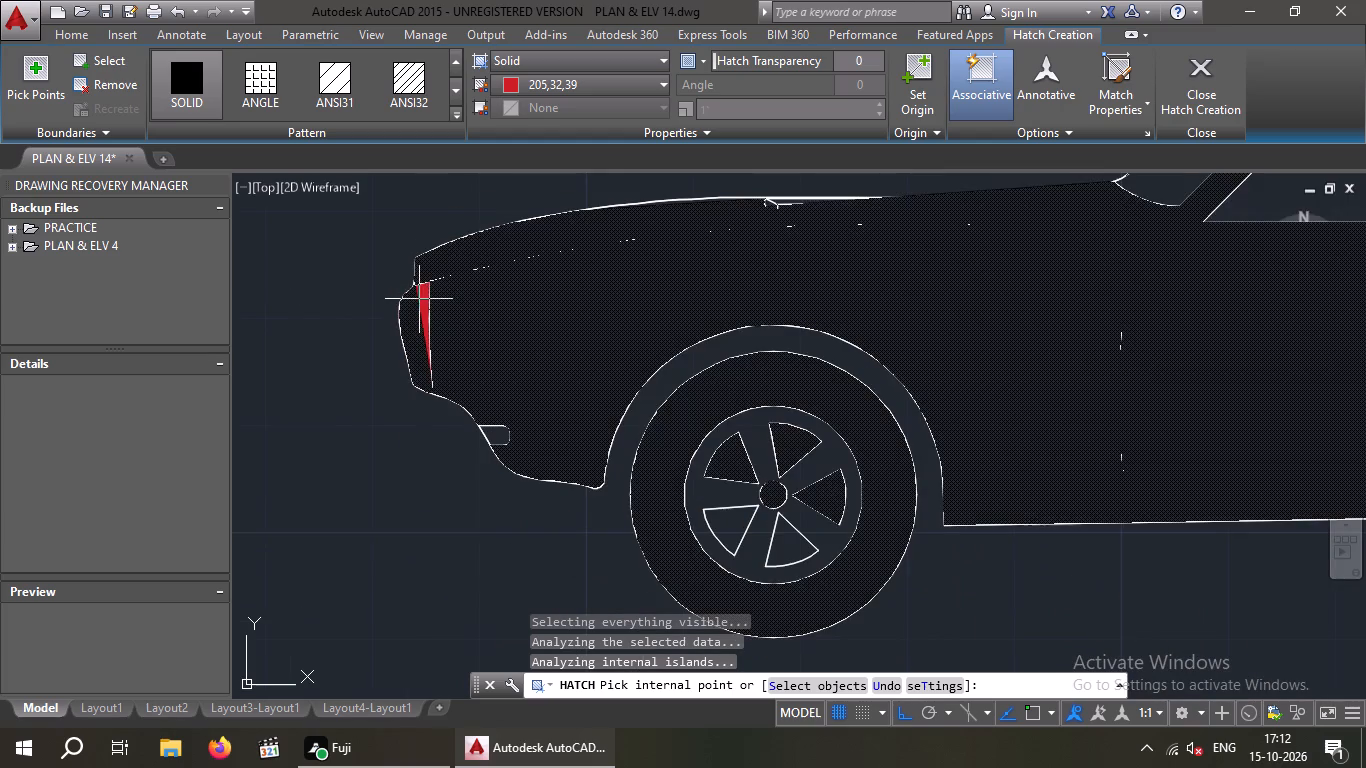
scroll(424, 296, "up", 2)
left_click(424, 296)
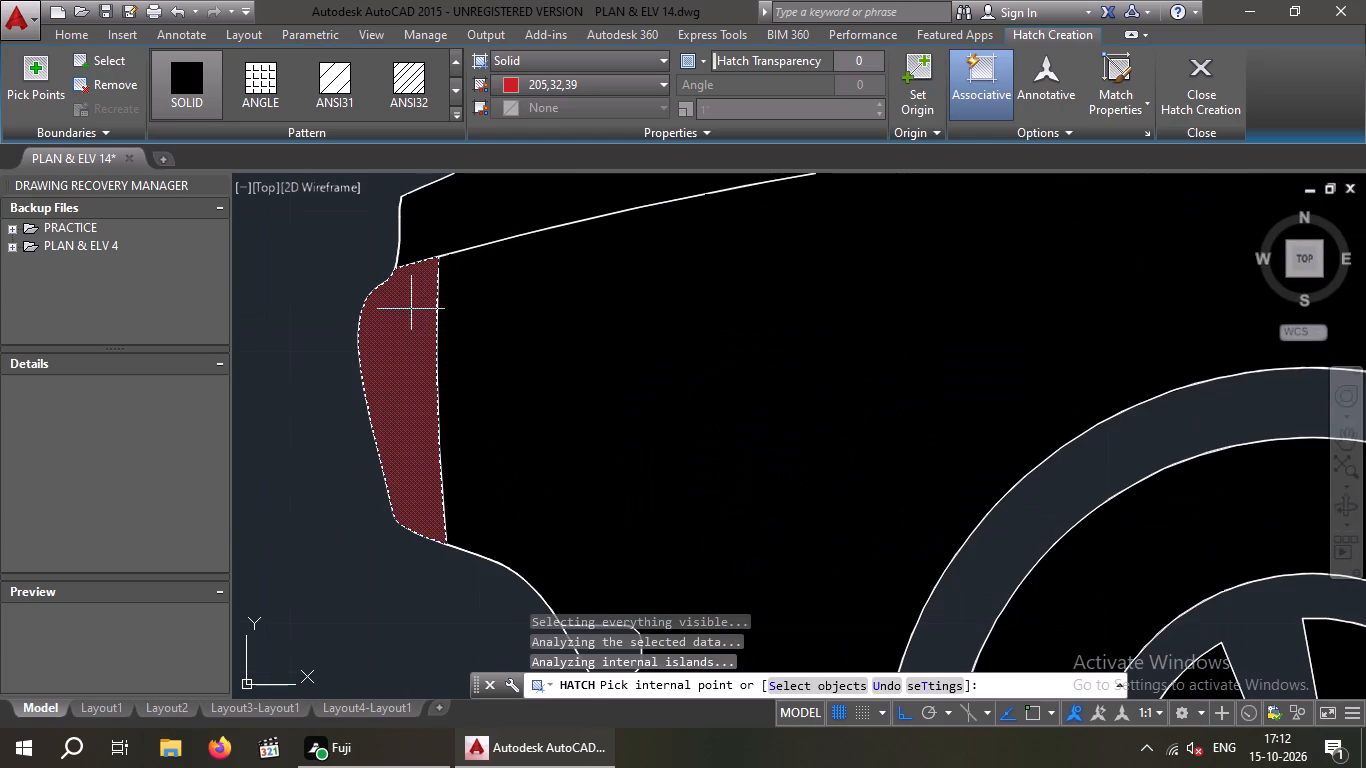
key("Escape")
scroll(316, 291, "down", 5)
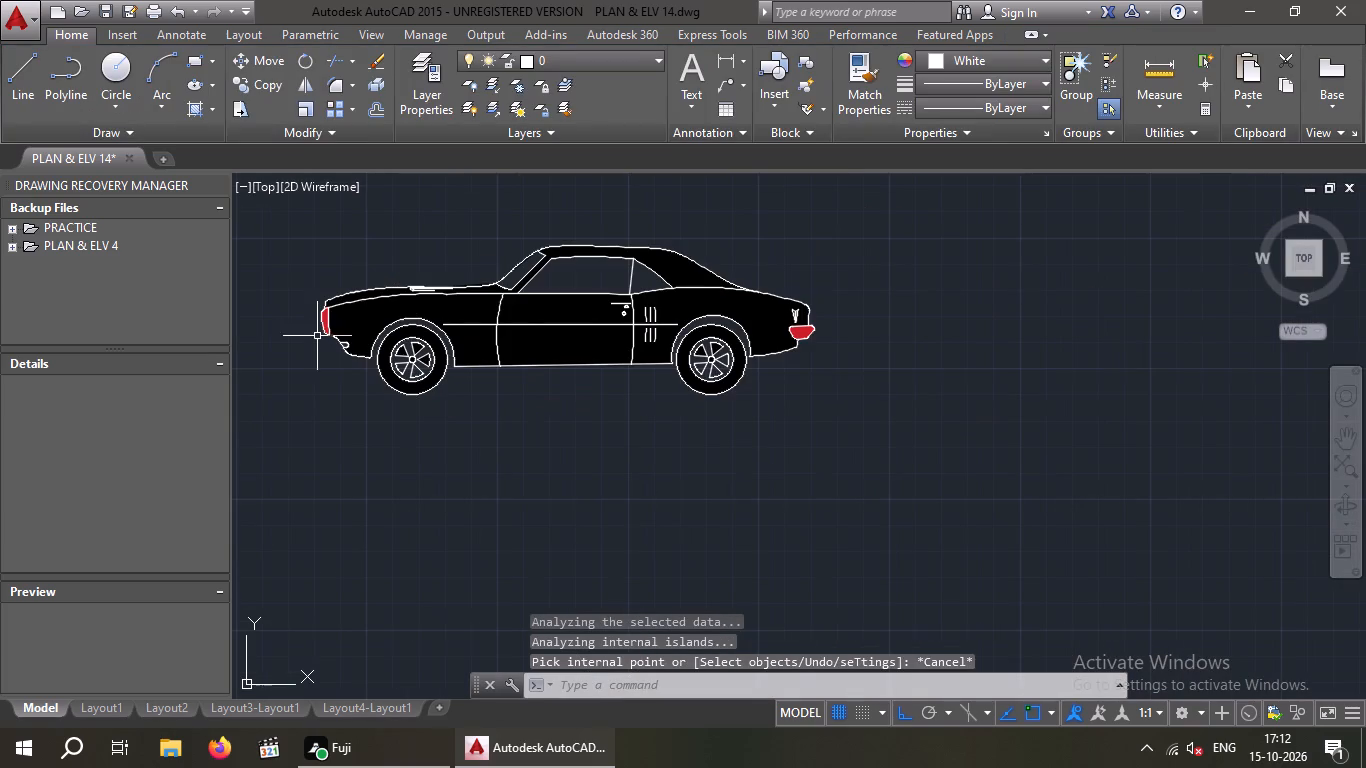
middle_click(309, 354)
right_click_drag(309, 354, 332, 369)
key("Escape")
key("Escape")
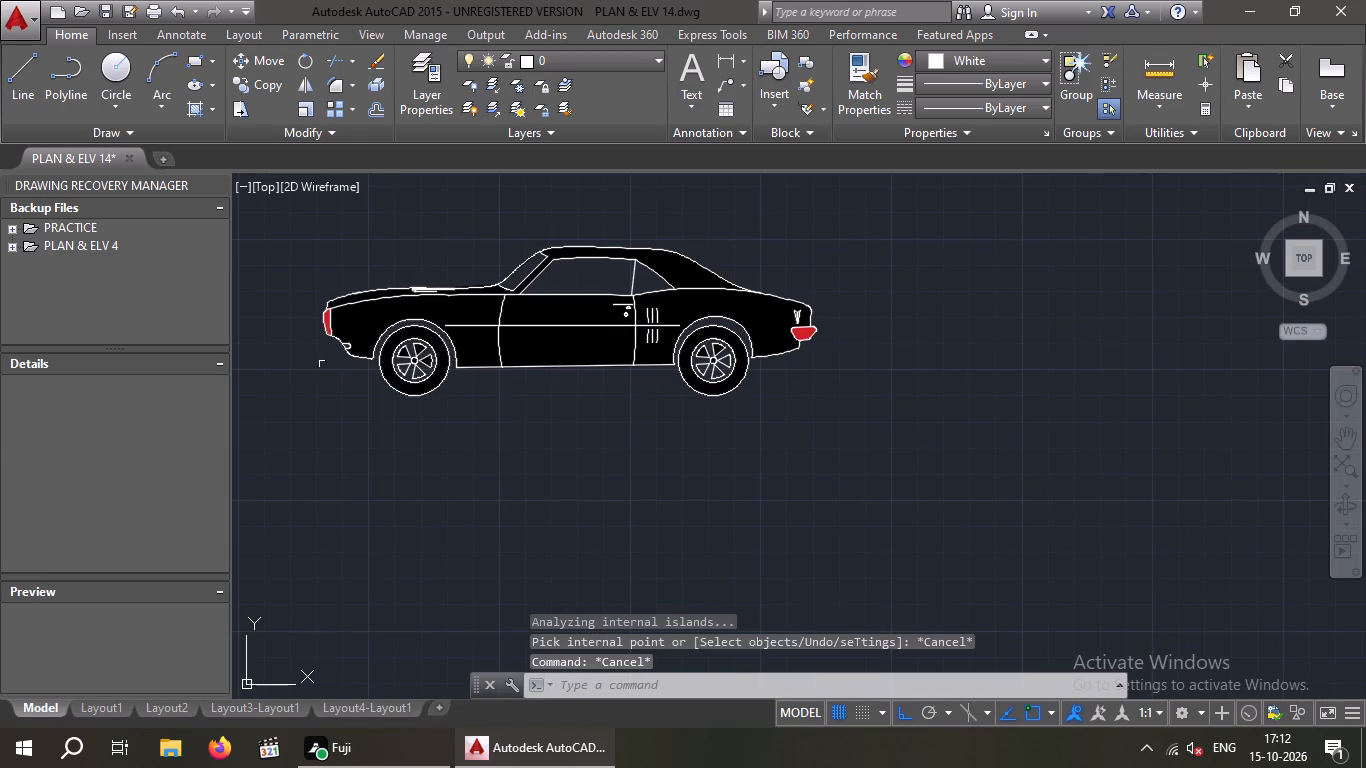
Hatch the small lamp low on the car's front end with the SOLID pattern in White.
scroll(335, 352, "up", 3)
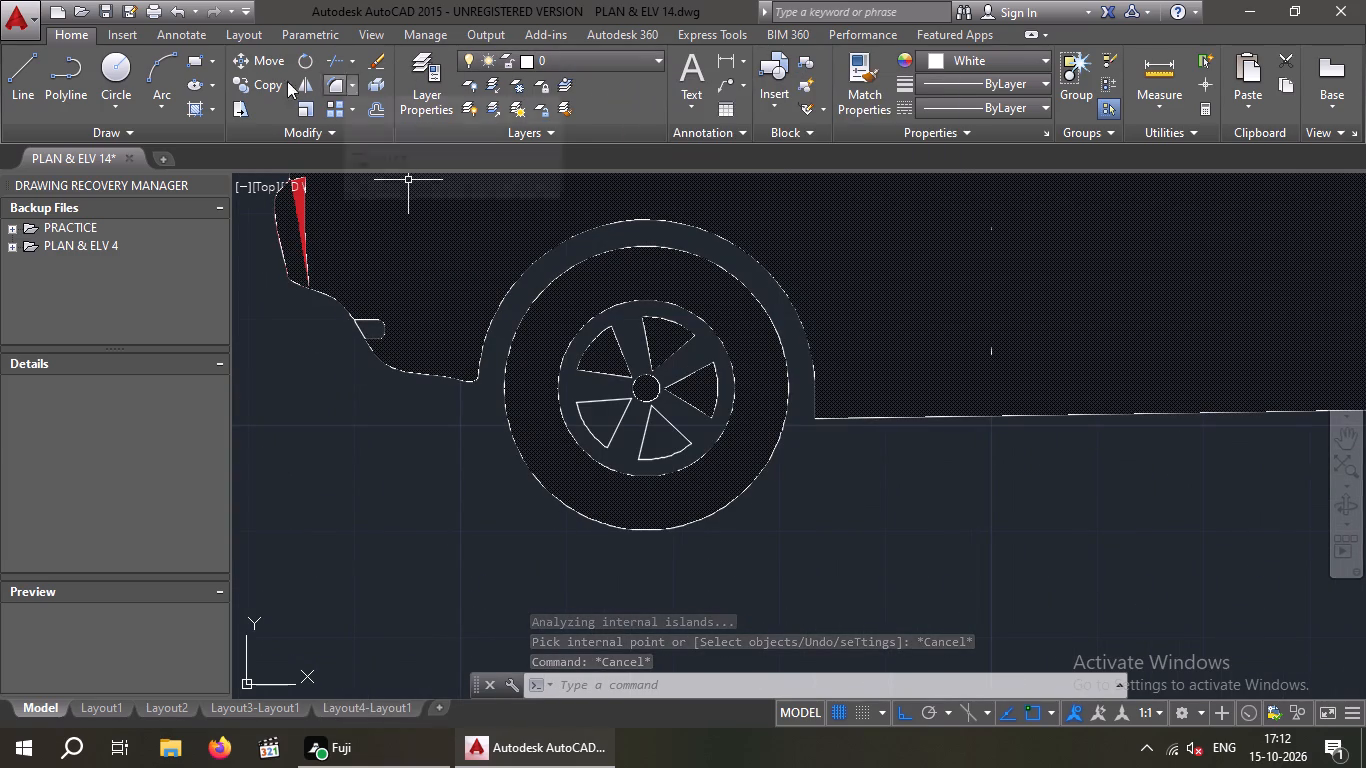
left_click(192, 103)
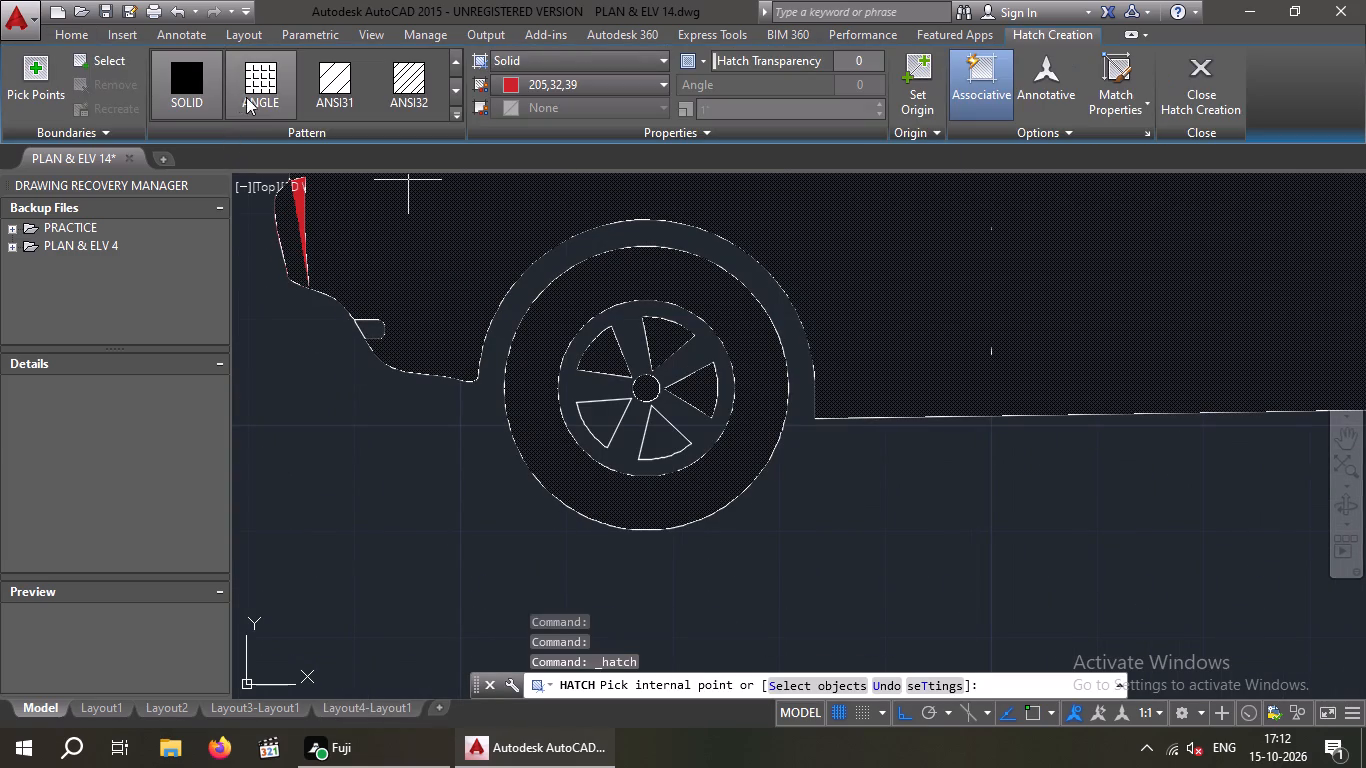
left_click(182, 80)
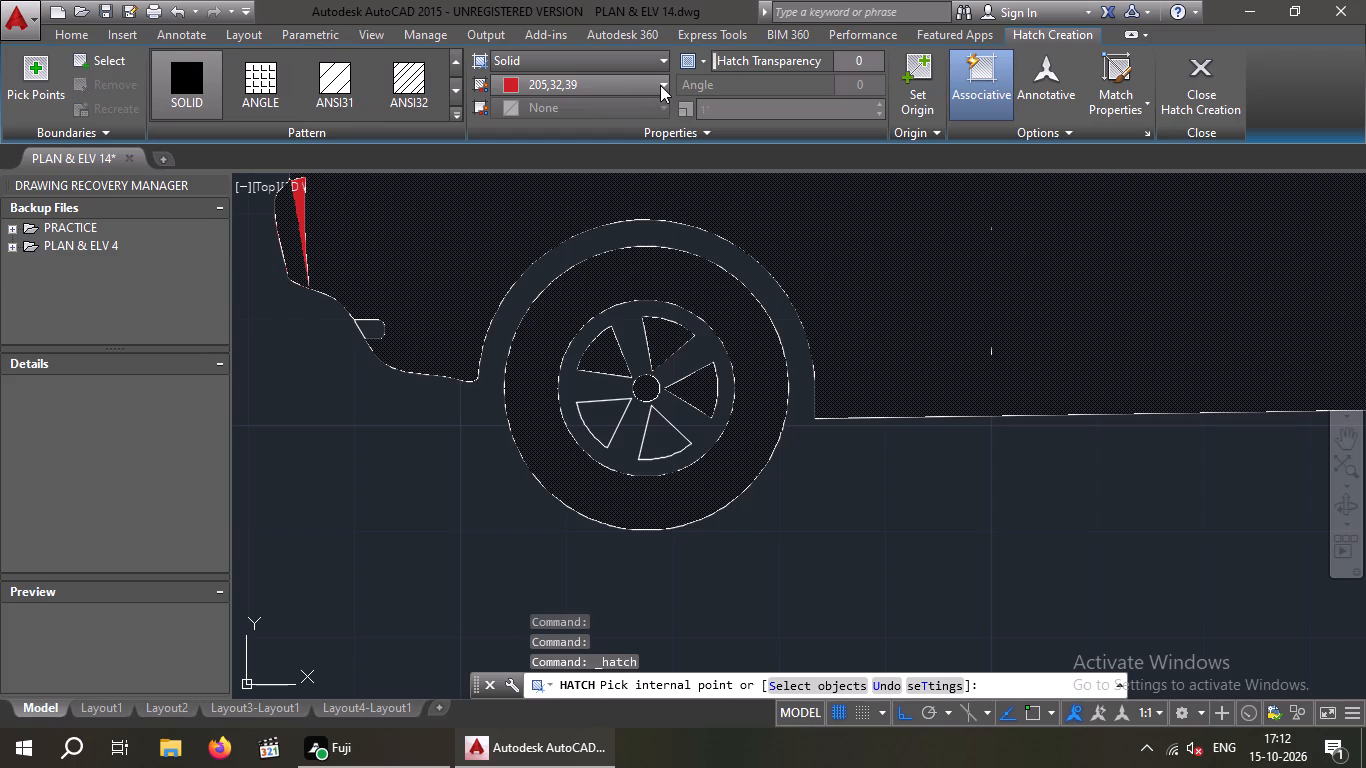
left_click(662, 84)
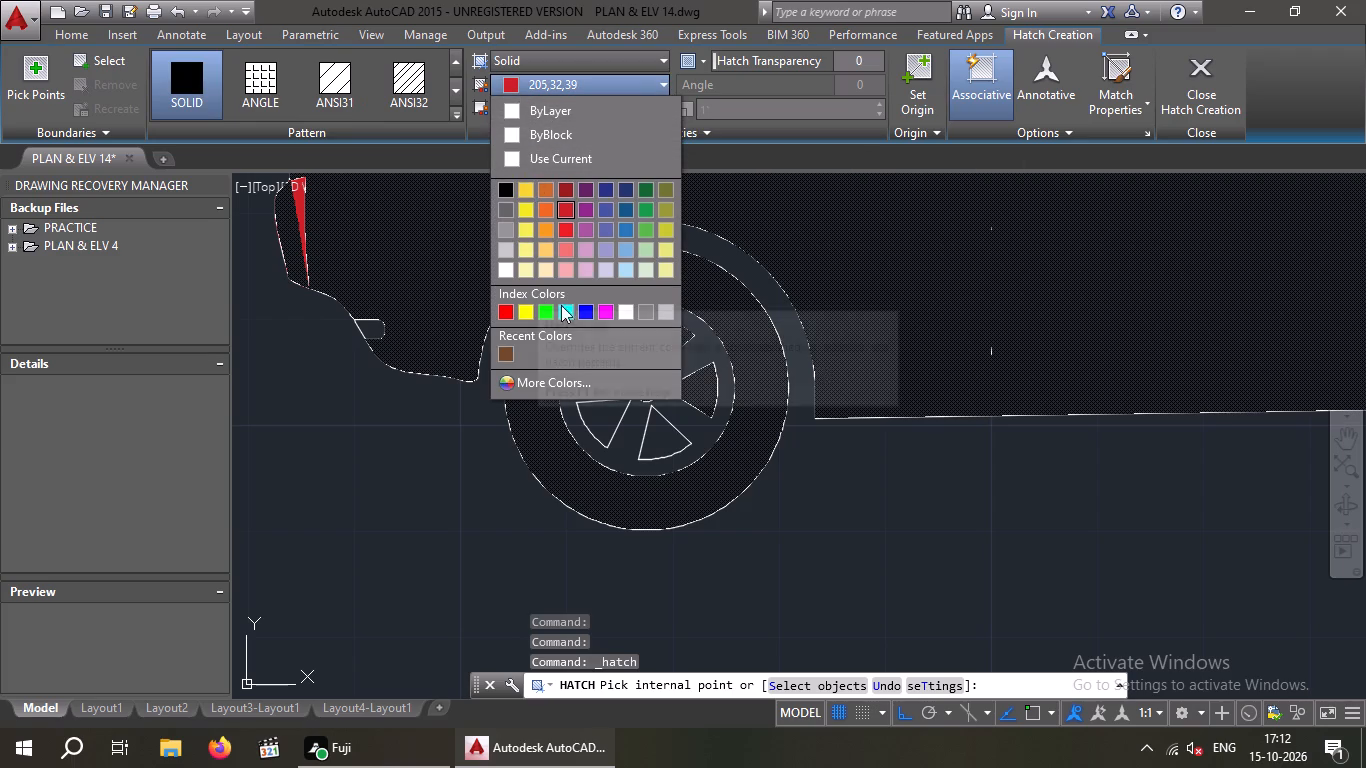
left_click(625, 307)
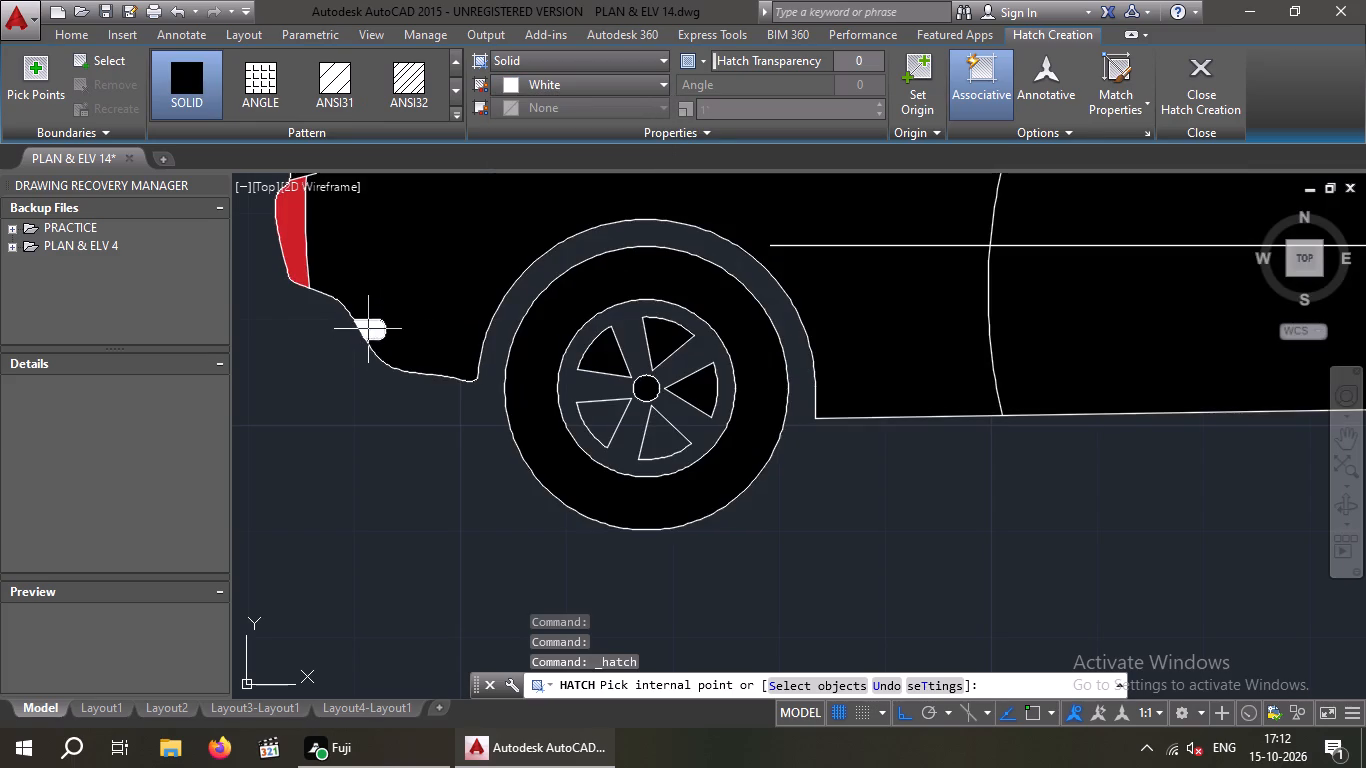
left_click(368, 329)
scroll(351, 345, "down", 2)
key("Escape")
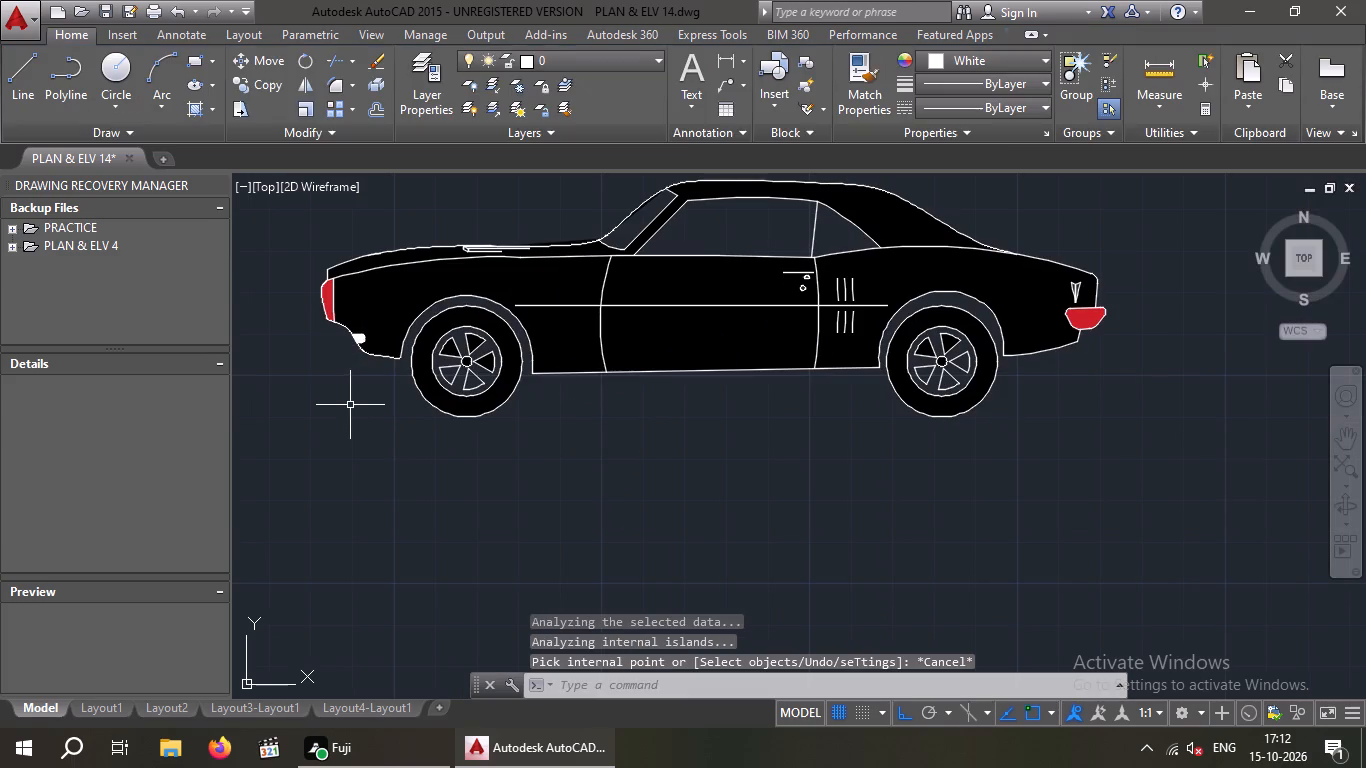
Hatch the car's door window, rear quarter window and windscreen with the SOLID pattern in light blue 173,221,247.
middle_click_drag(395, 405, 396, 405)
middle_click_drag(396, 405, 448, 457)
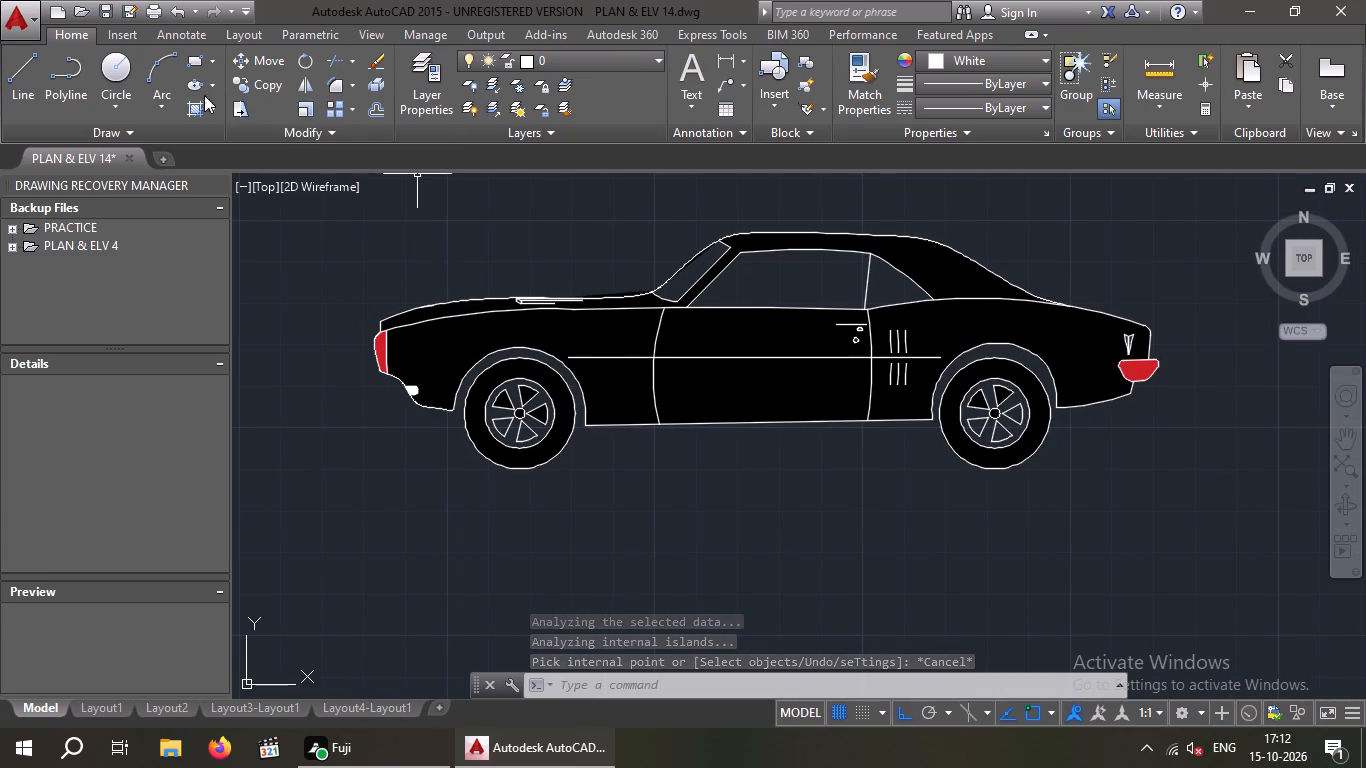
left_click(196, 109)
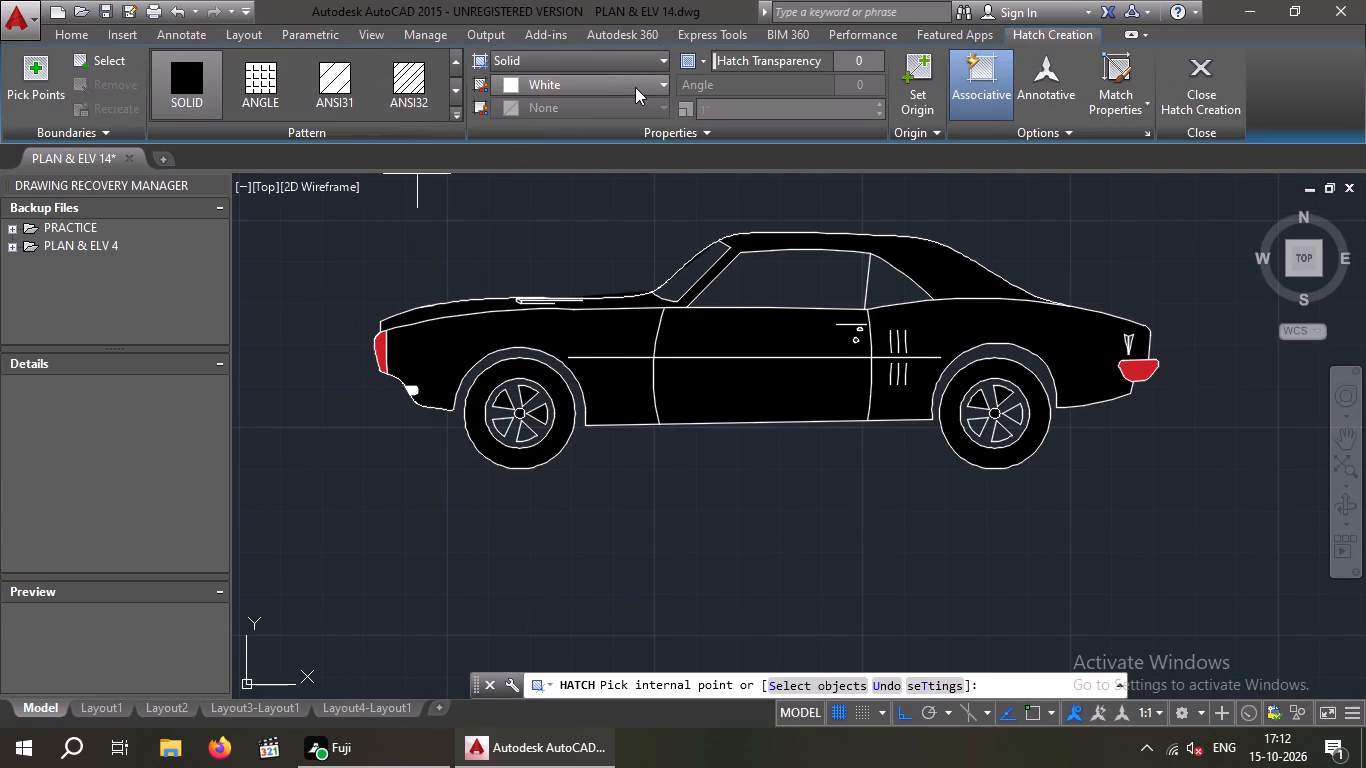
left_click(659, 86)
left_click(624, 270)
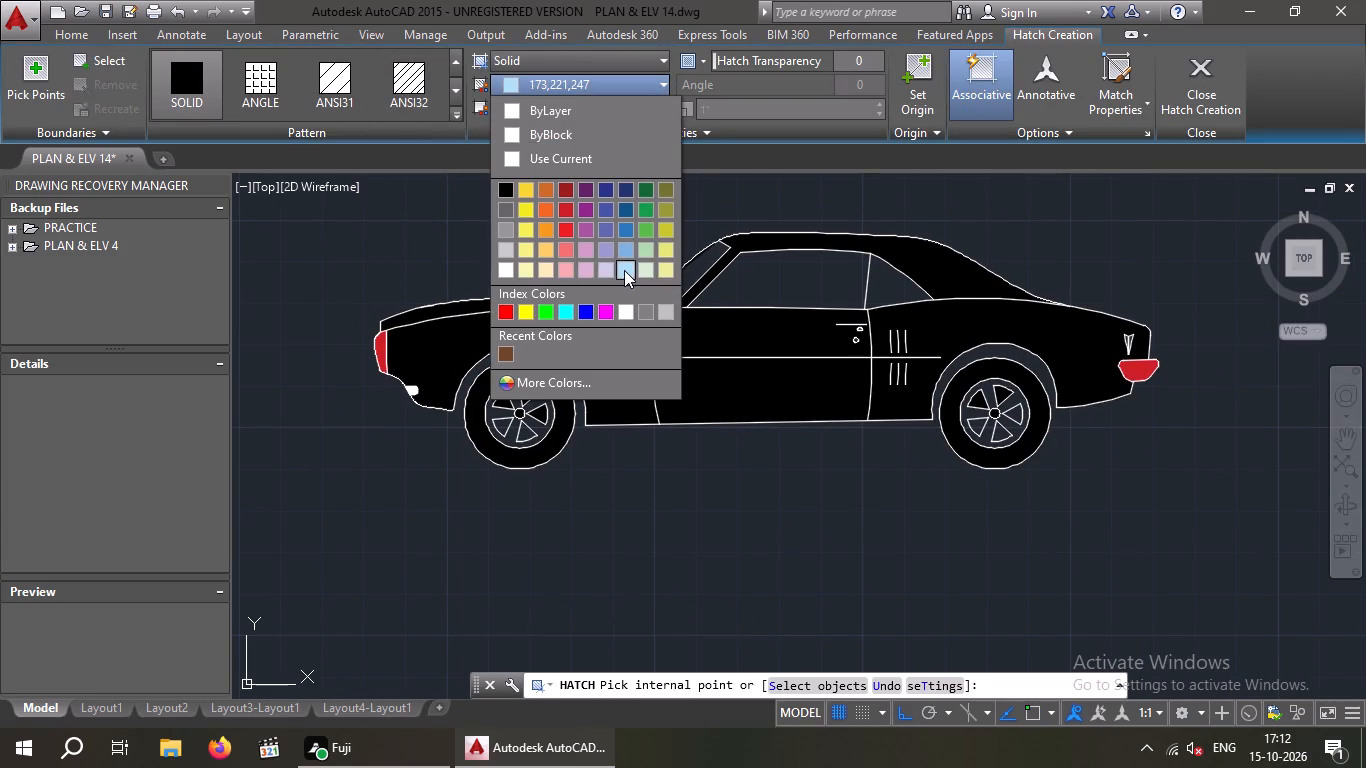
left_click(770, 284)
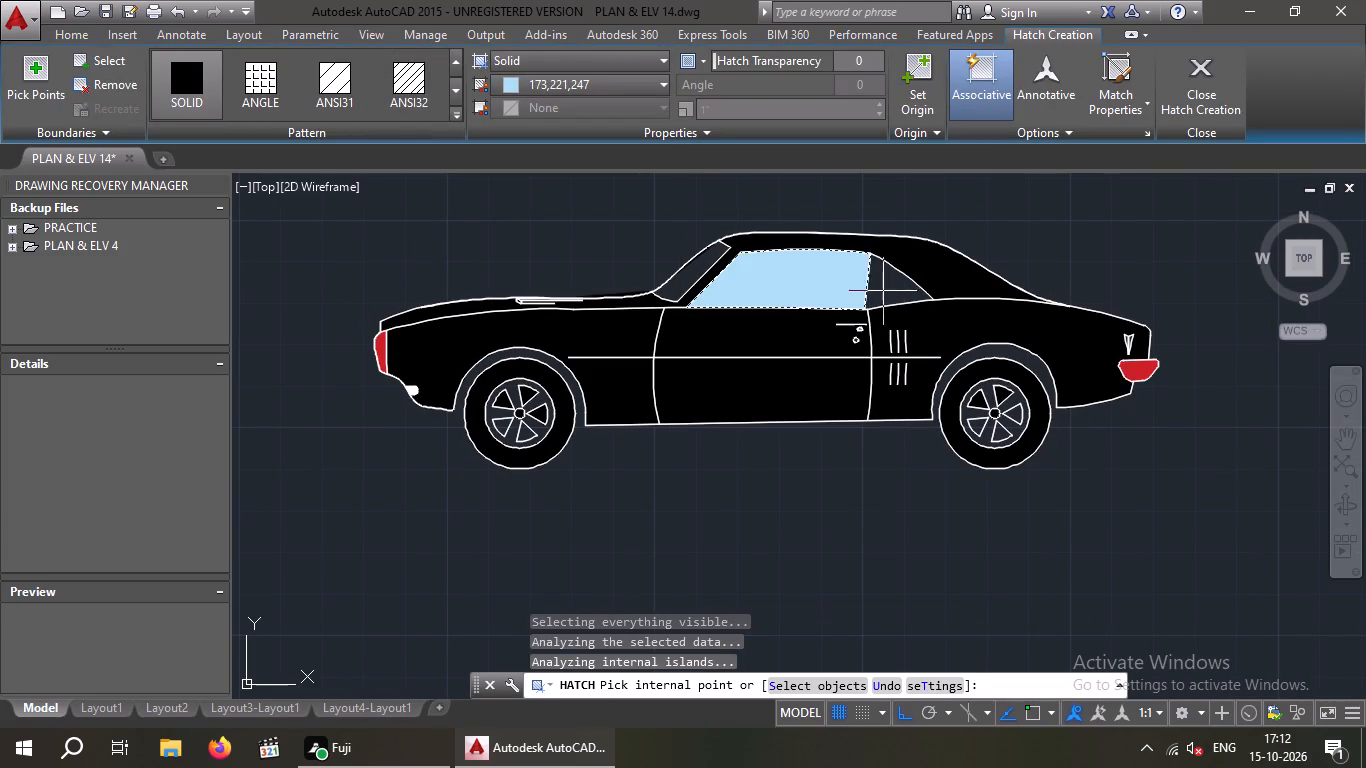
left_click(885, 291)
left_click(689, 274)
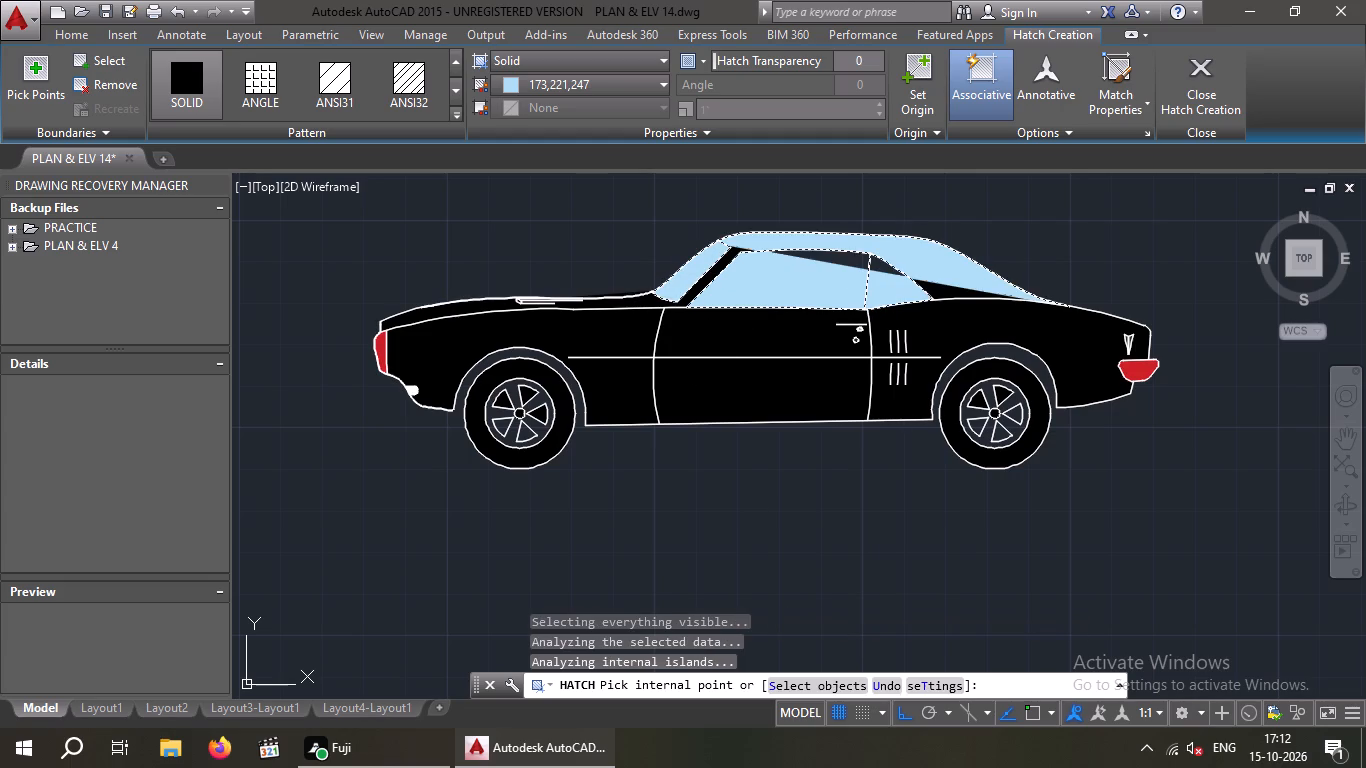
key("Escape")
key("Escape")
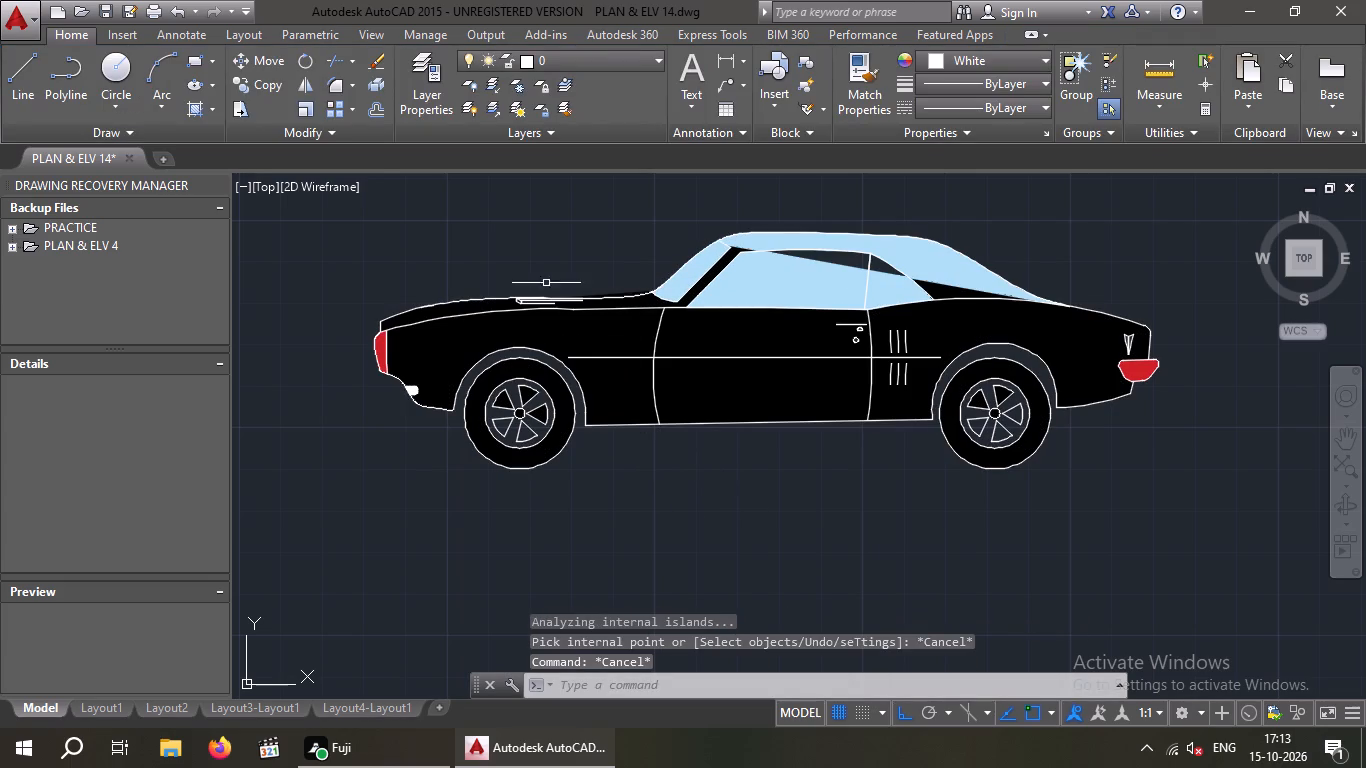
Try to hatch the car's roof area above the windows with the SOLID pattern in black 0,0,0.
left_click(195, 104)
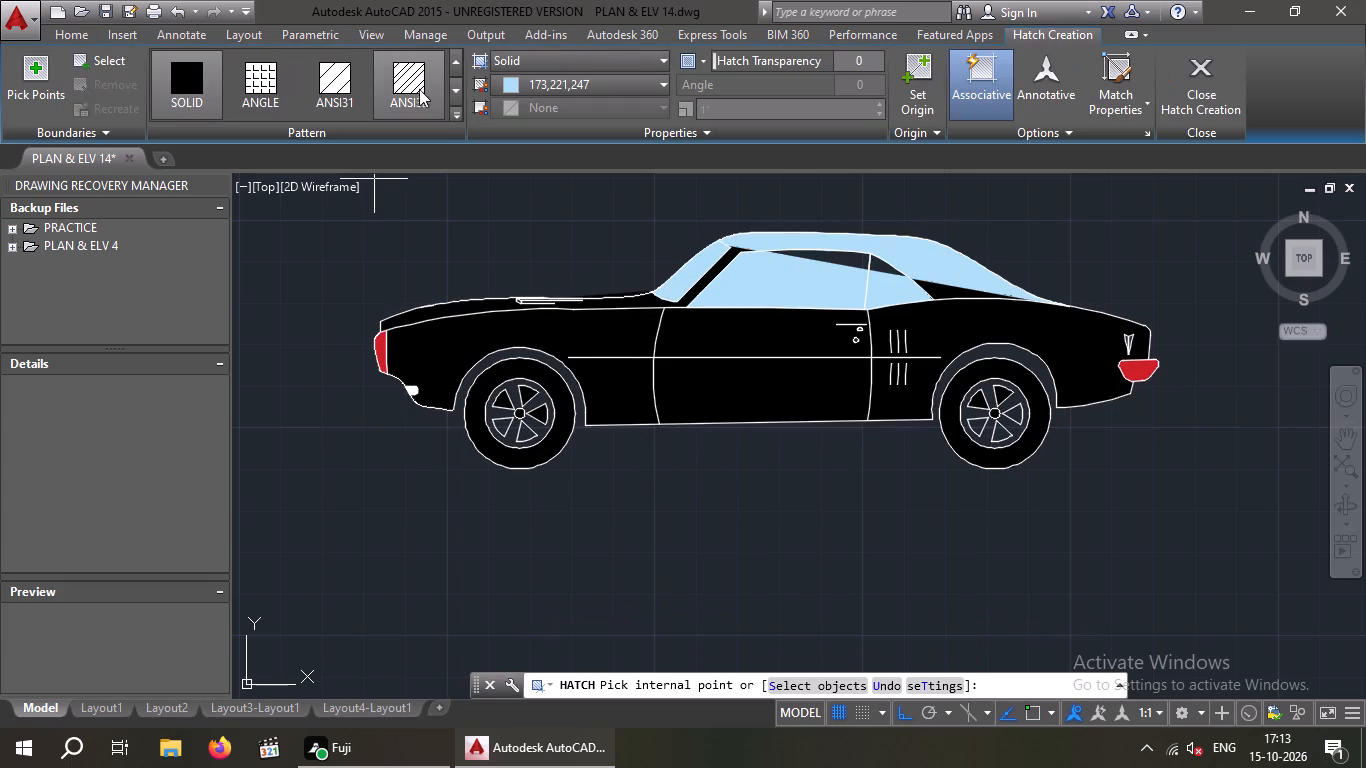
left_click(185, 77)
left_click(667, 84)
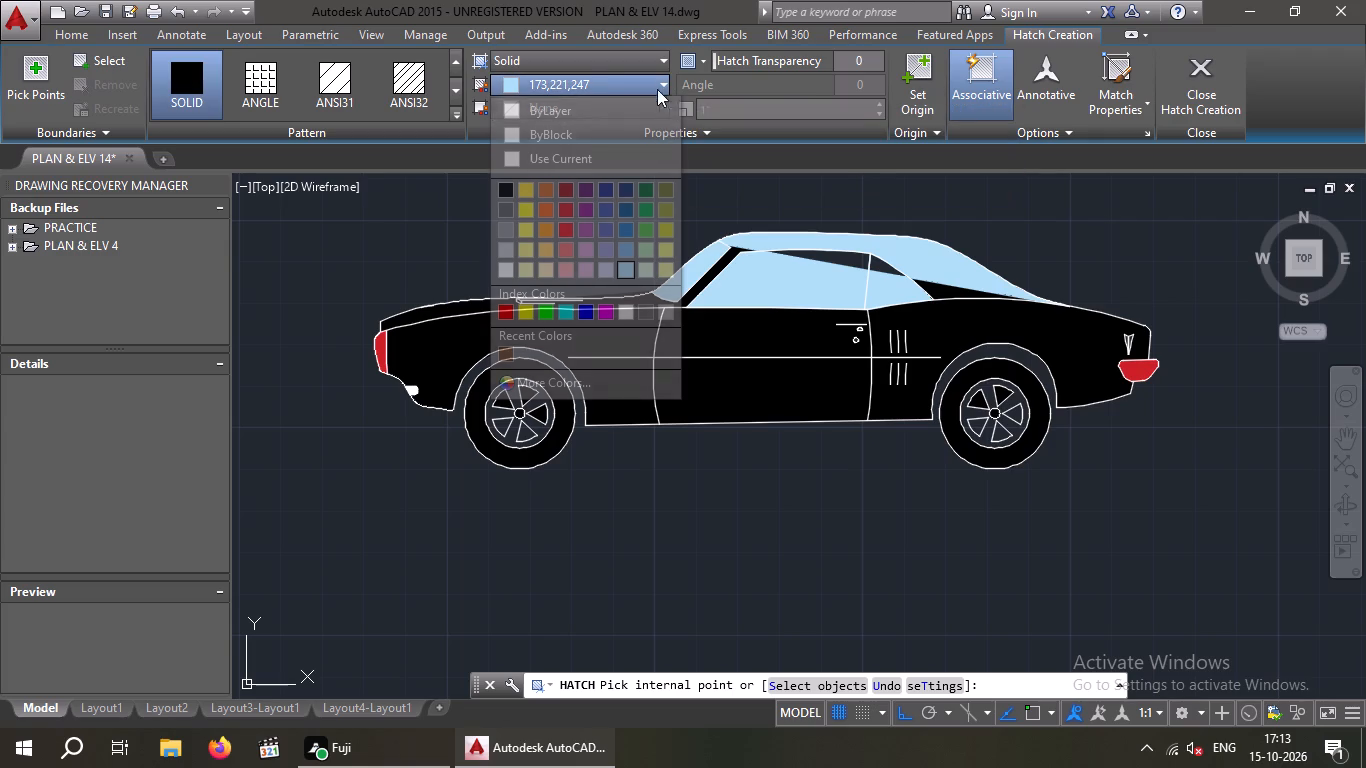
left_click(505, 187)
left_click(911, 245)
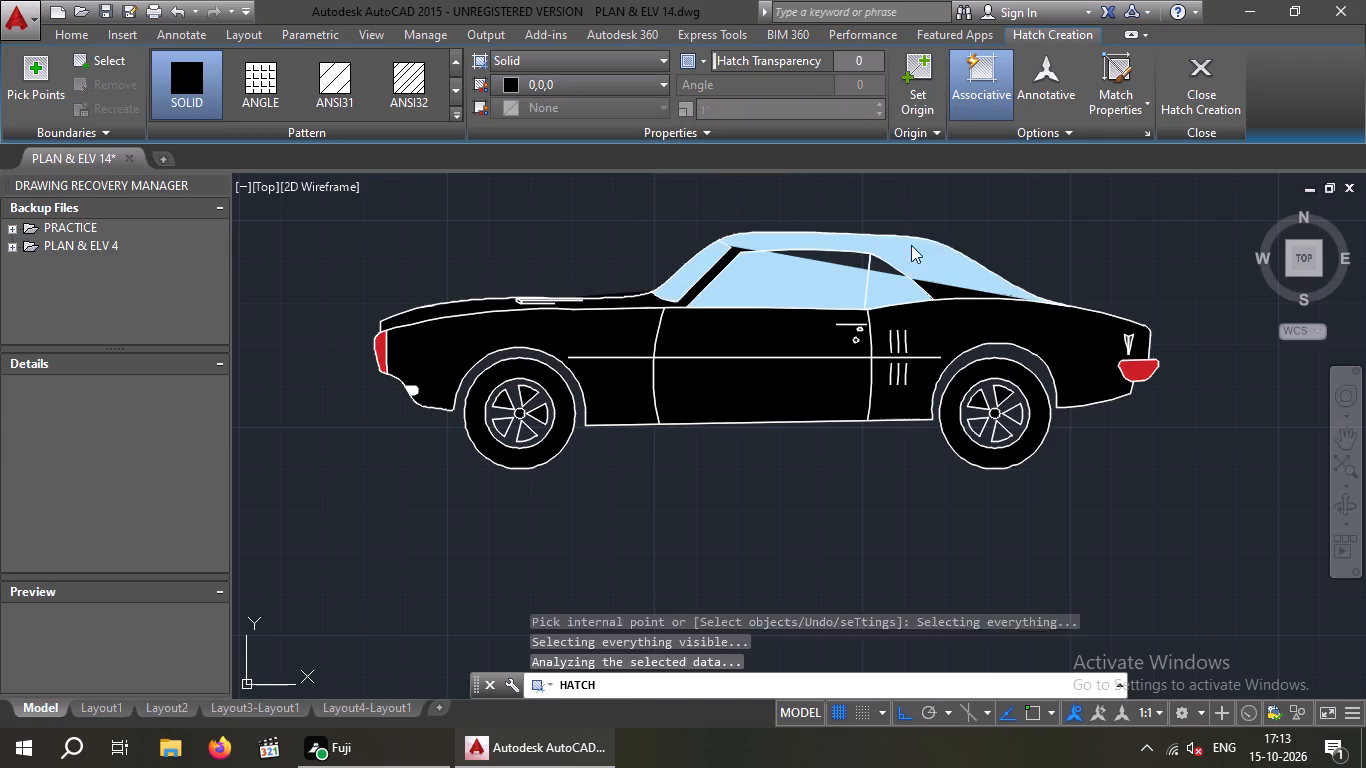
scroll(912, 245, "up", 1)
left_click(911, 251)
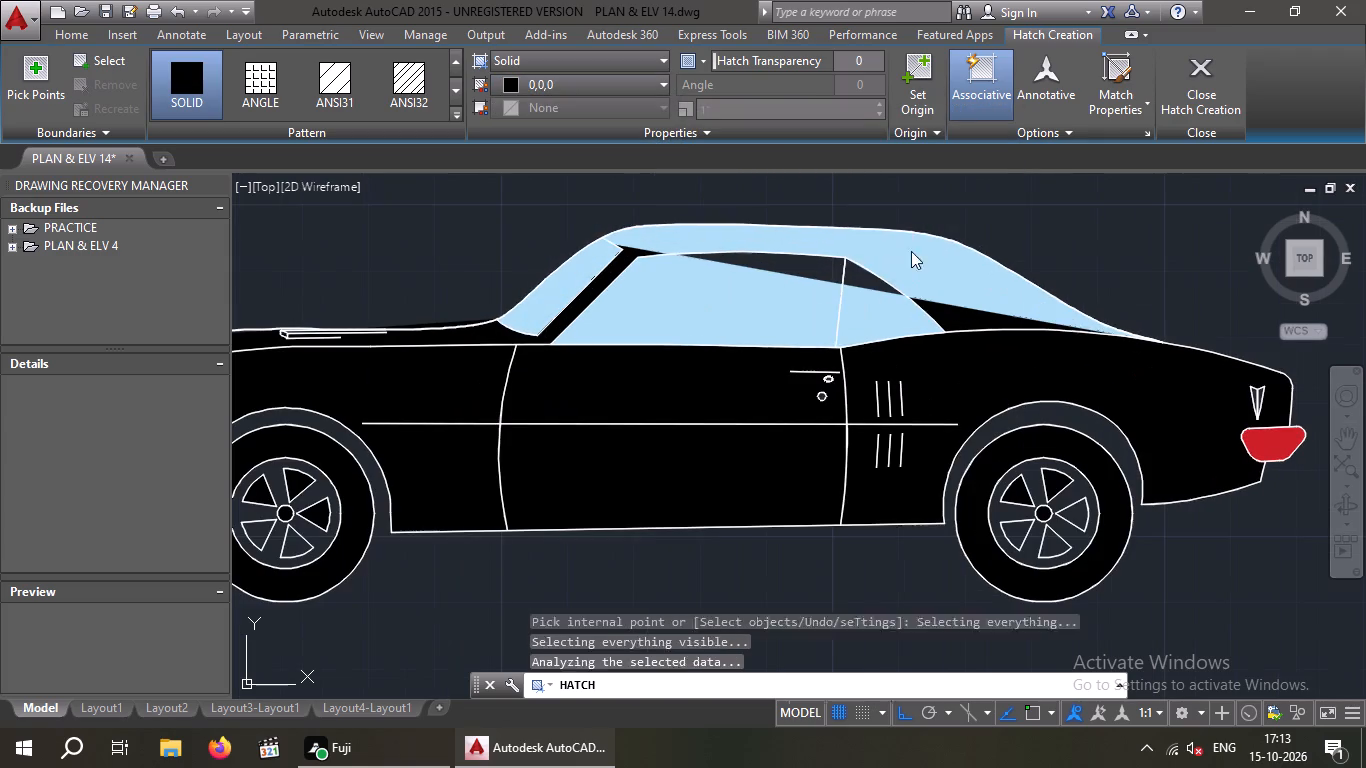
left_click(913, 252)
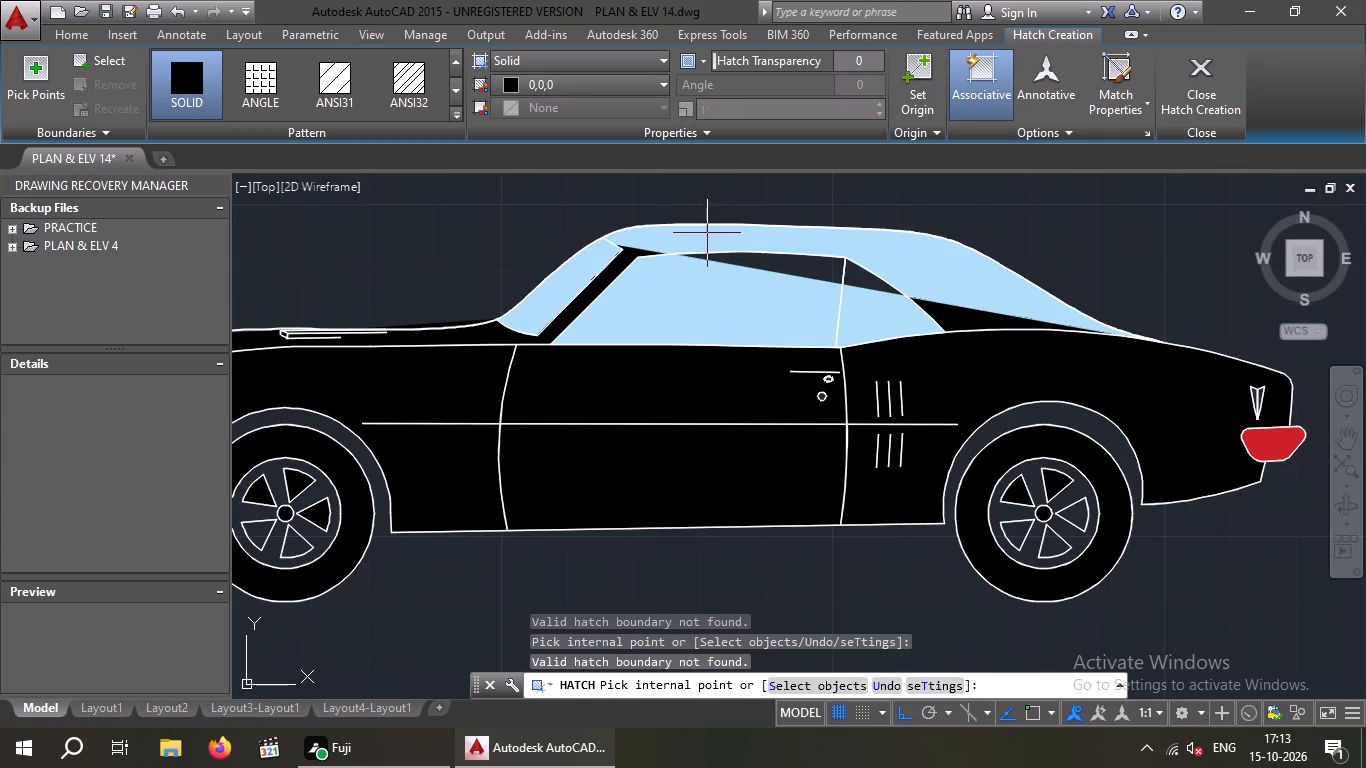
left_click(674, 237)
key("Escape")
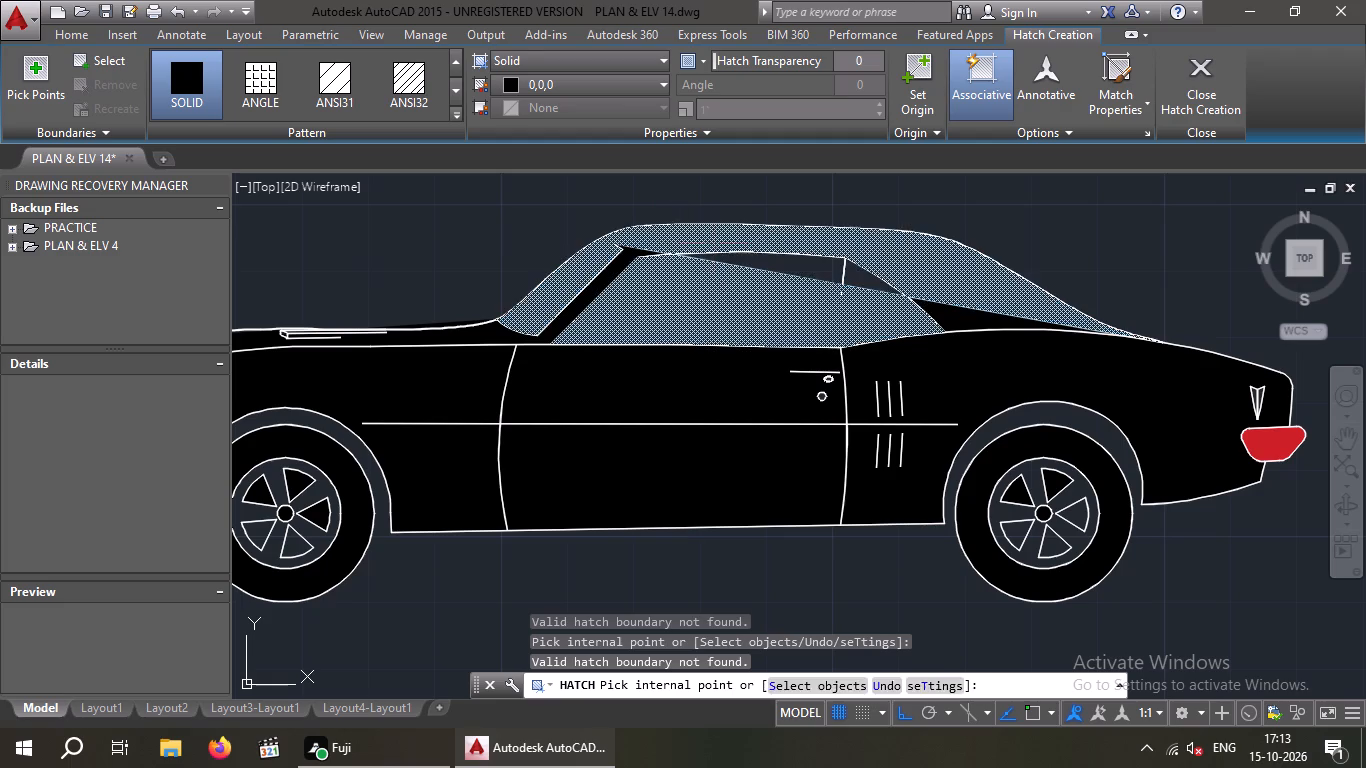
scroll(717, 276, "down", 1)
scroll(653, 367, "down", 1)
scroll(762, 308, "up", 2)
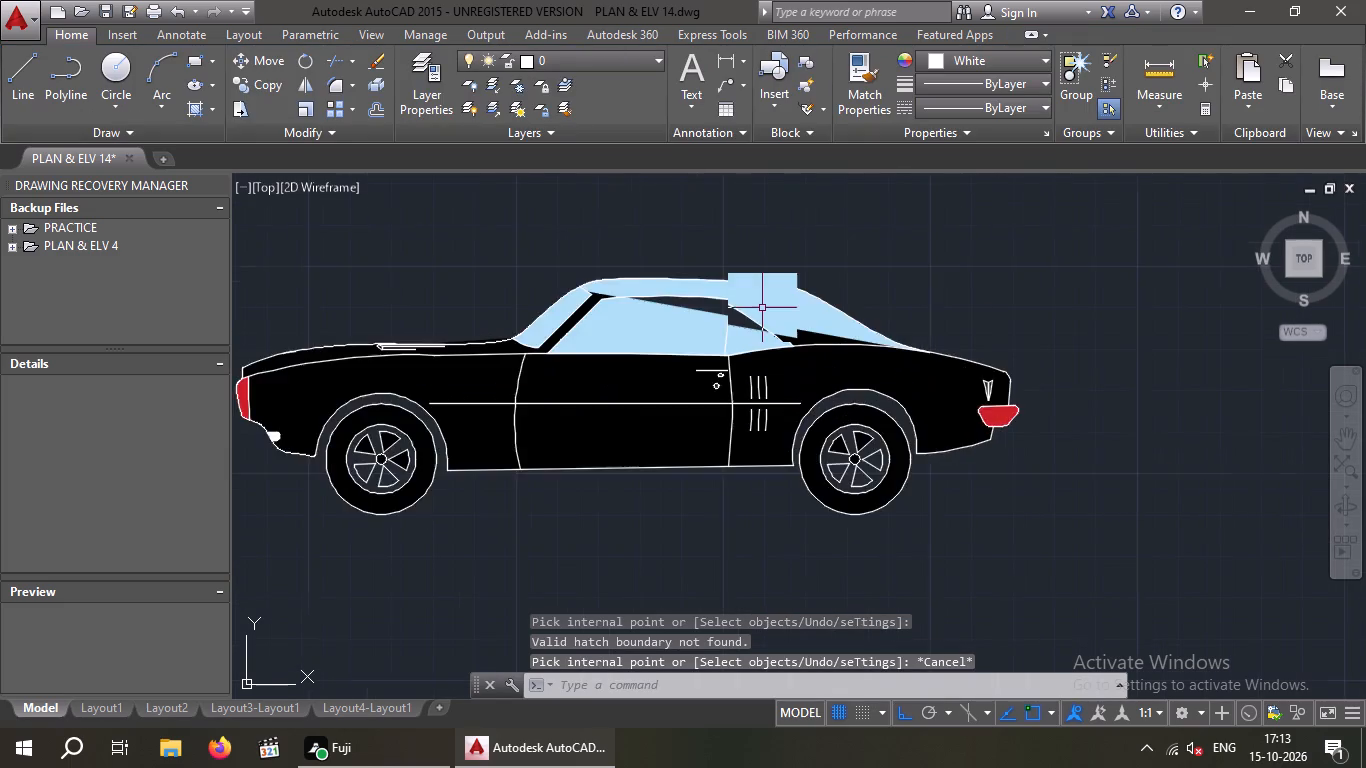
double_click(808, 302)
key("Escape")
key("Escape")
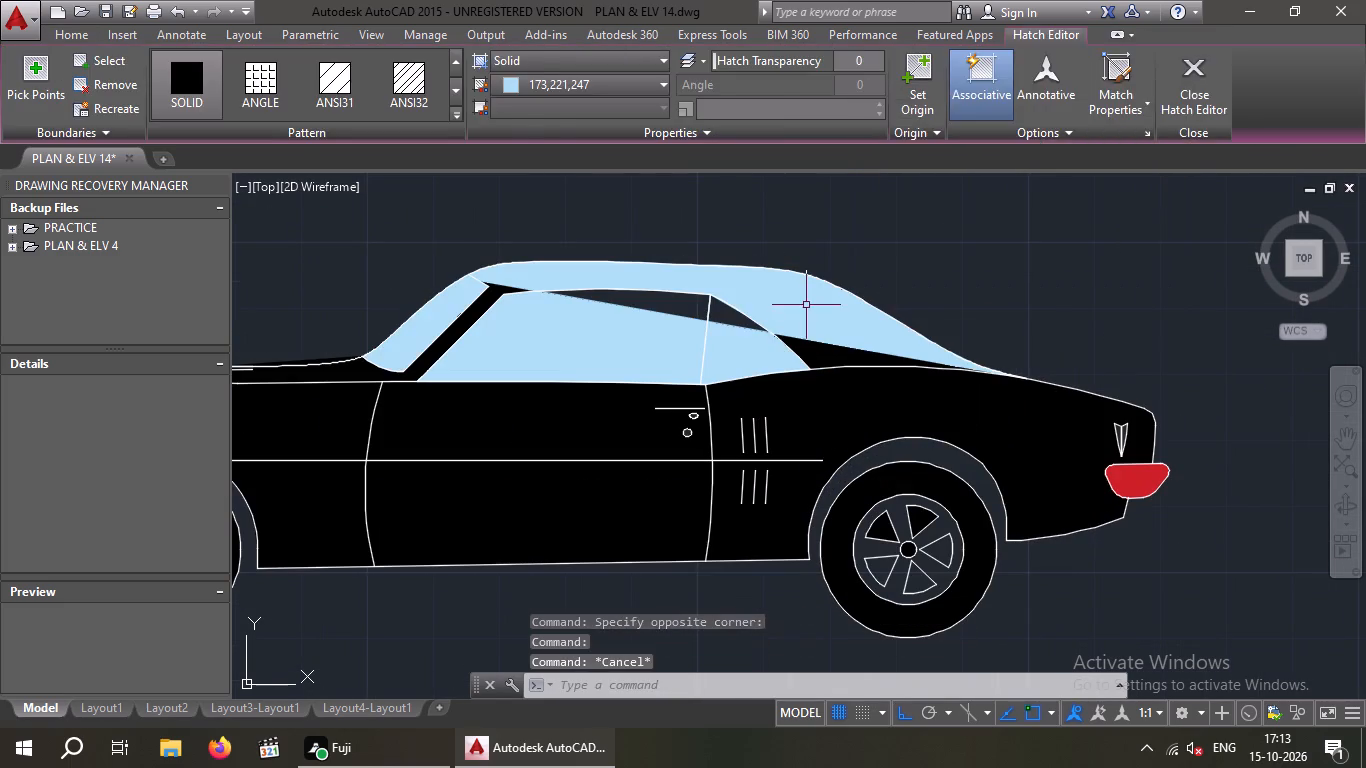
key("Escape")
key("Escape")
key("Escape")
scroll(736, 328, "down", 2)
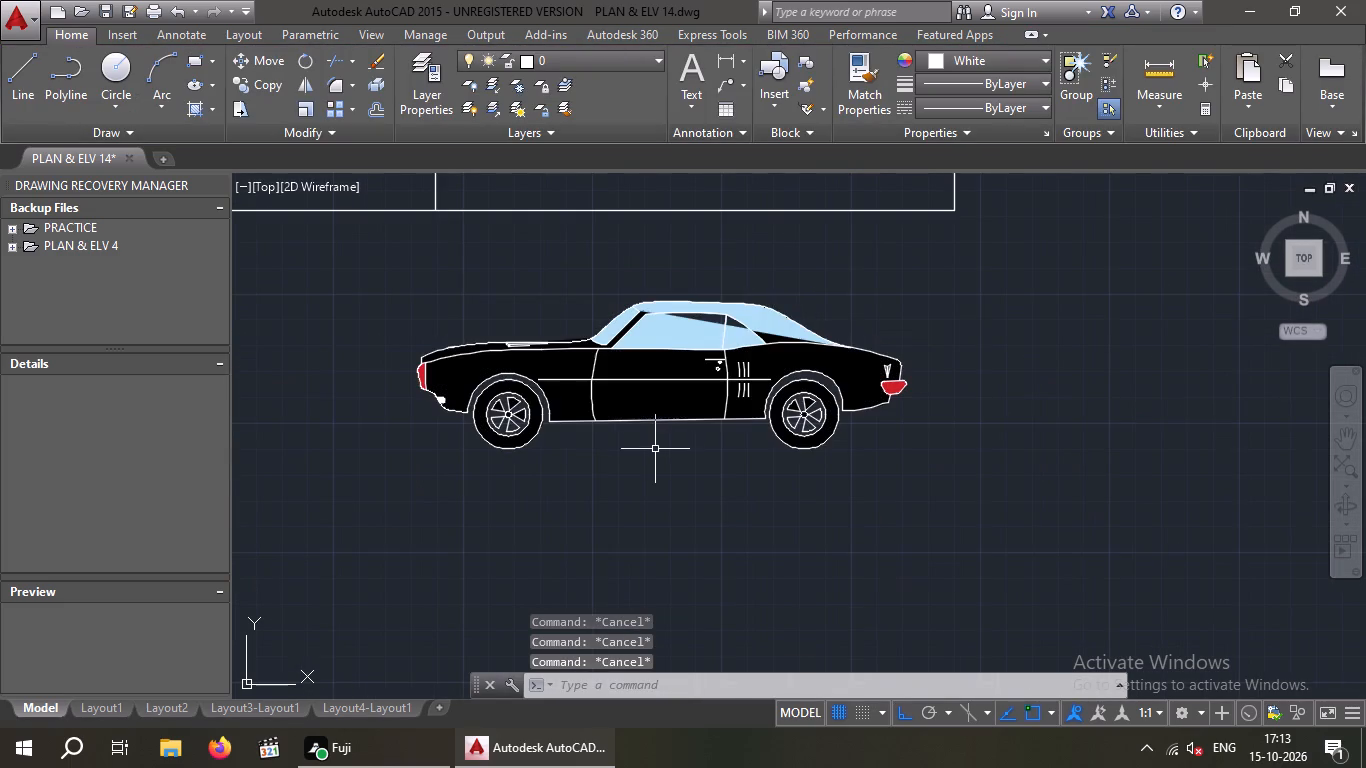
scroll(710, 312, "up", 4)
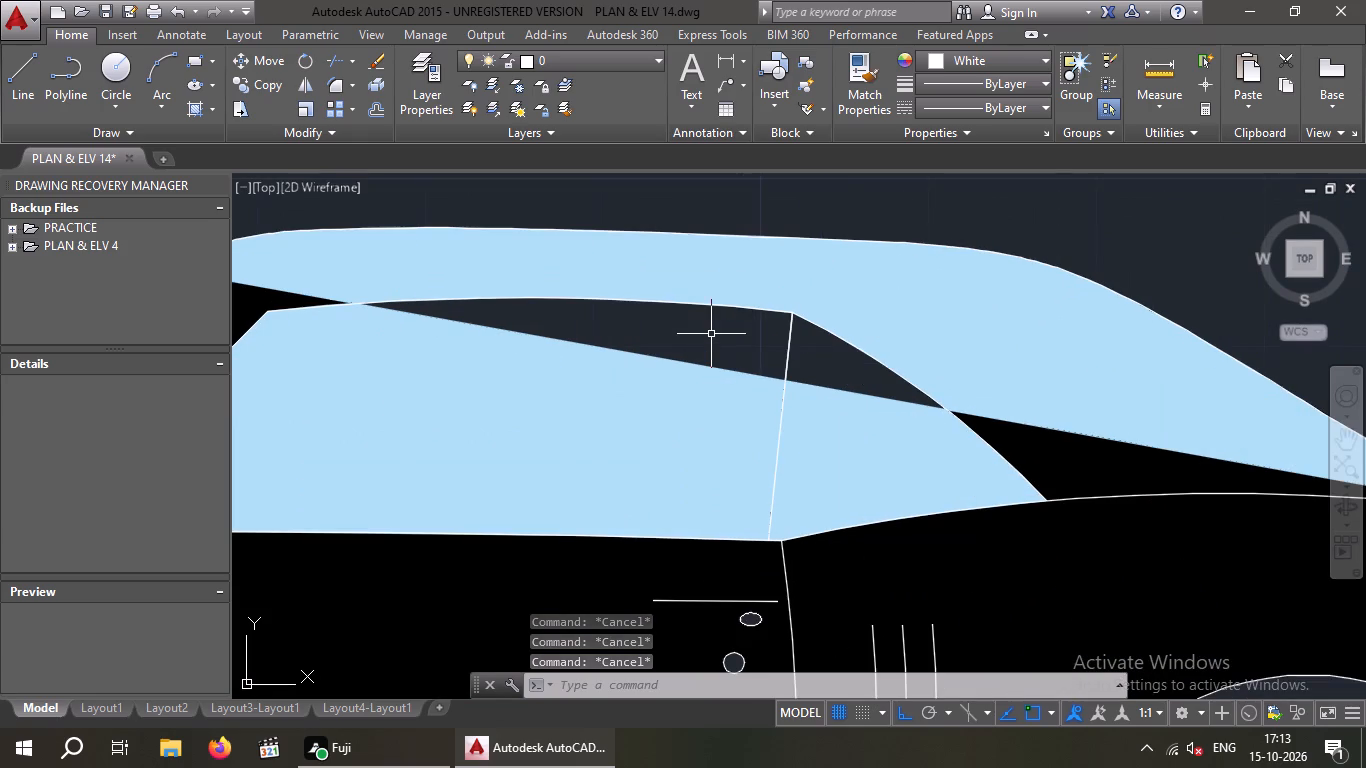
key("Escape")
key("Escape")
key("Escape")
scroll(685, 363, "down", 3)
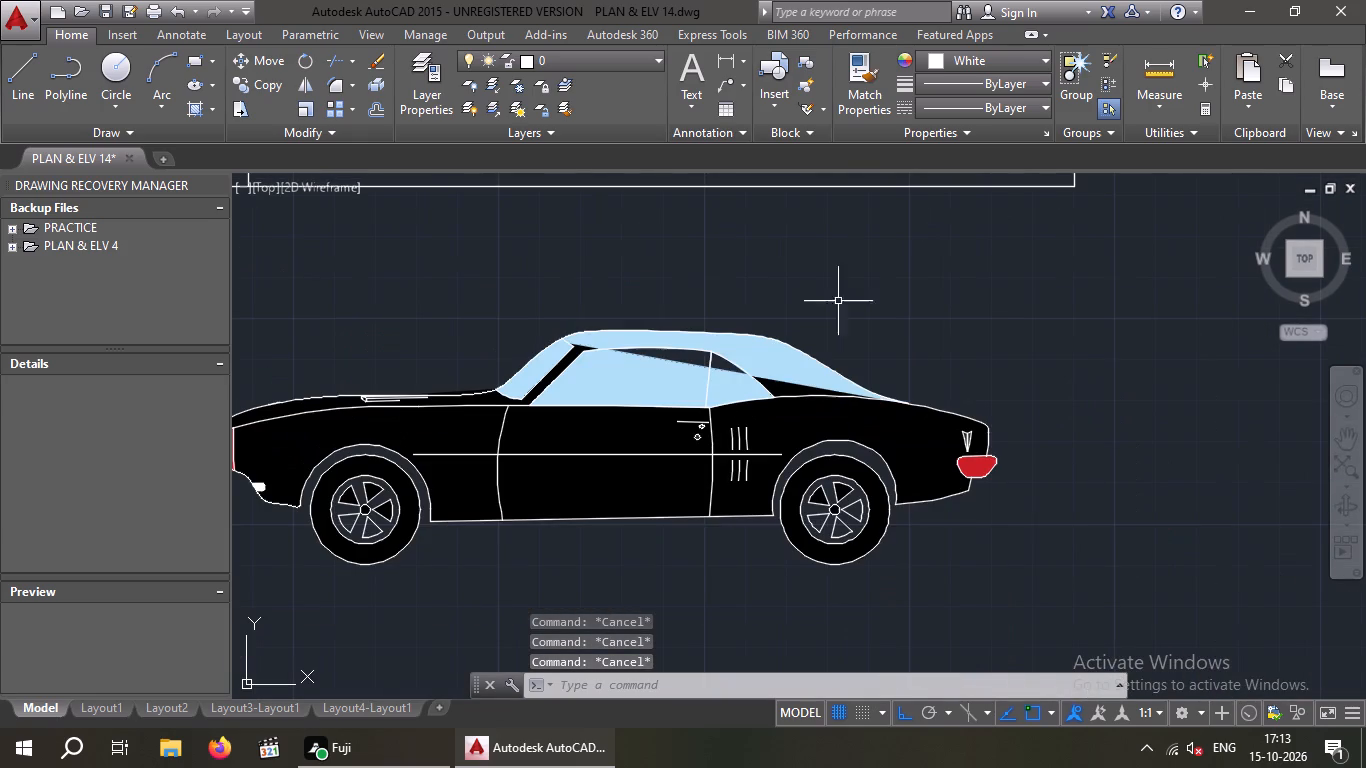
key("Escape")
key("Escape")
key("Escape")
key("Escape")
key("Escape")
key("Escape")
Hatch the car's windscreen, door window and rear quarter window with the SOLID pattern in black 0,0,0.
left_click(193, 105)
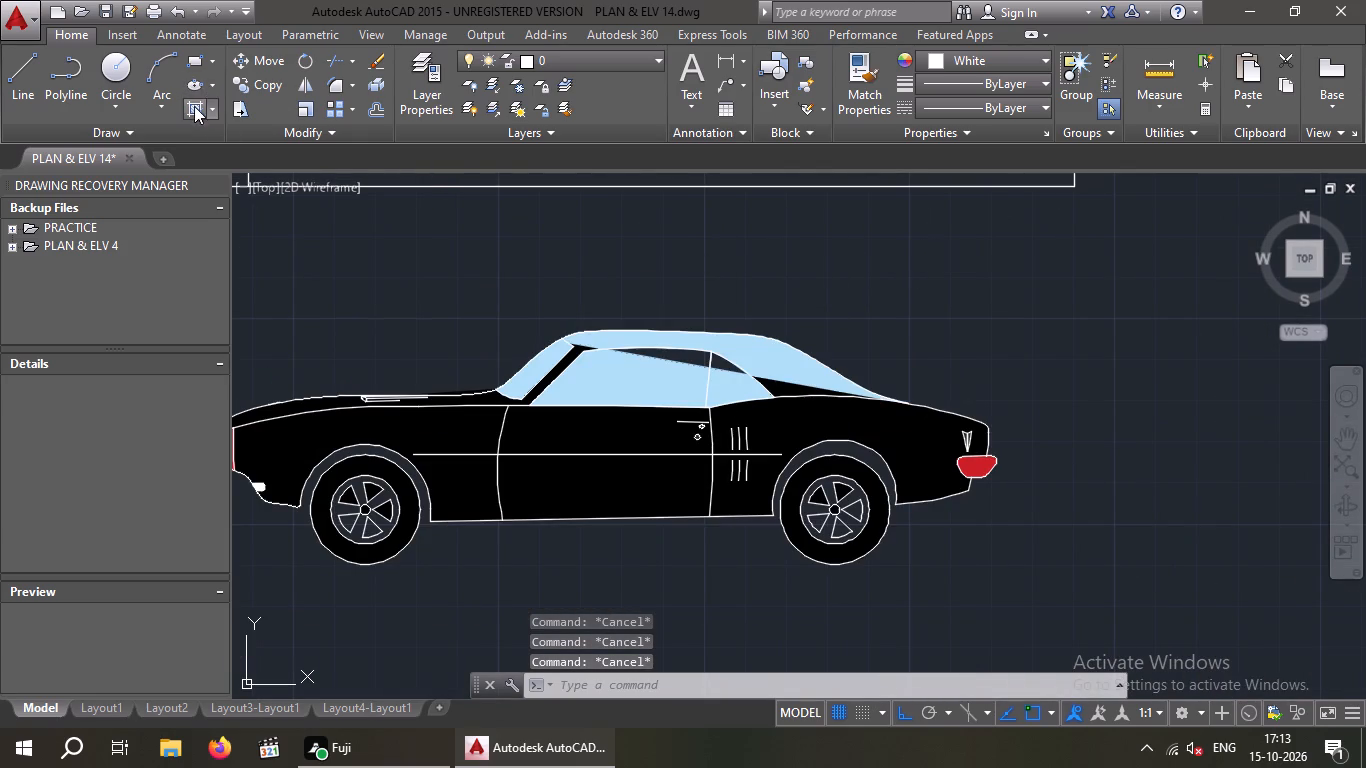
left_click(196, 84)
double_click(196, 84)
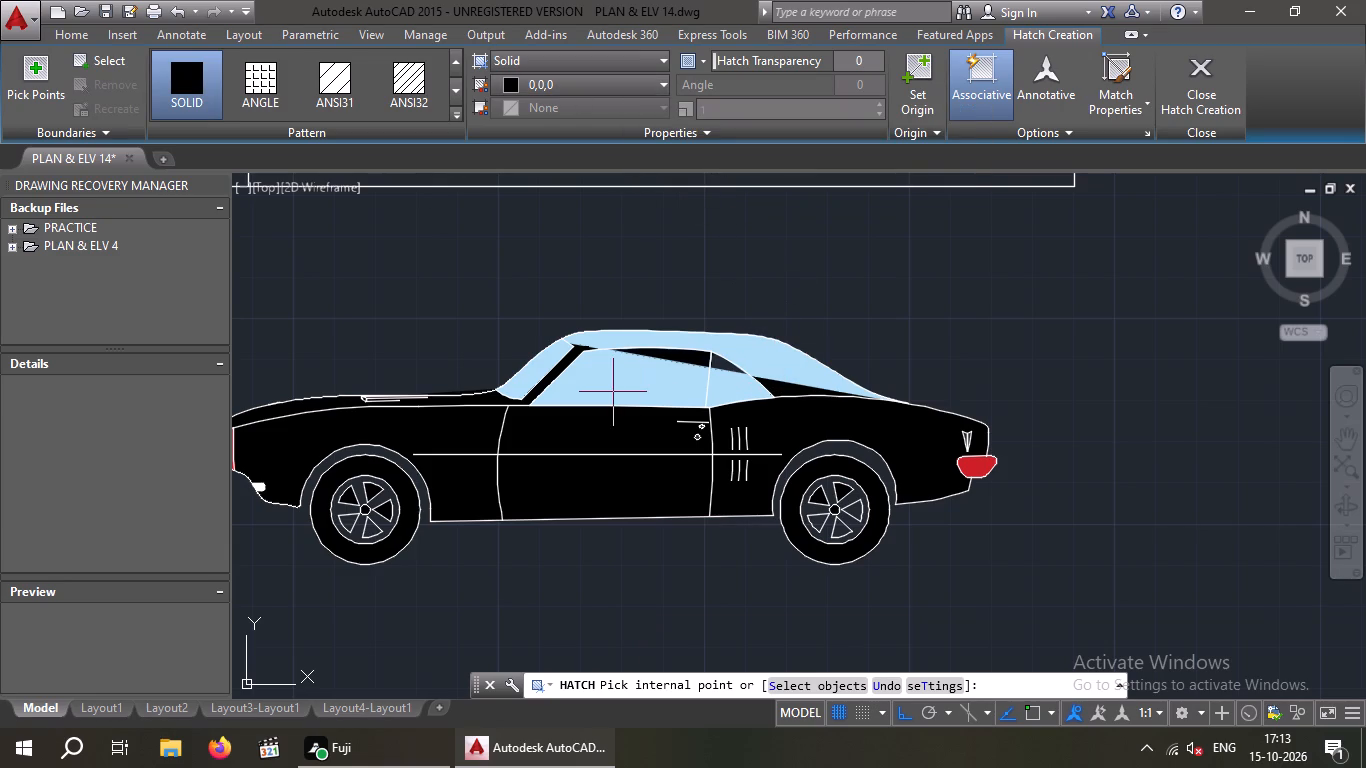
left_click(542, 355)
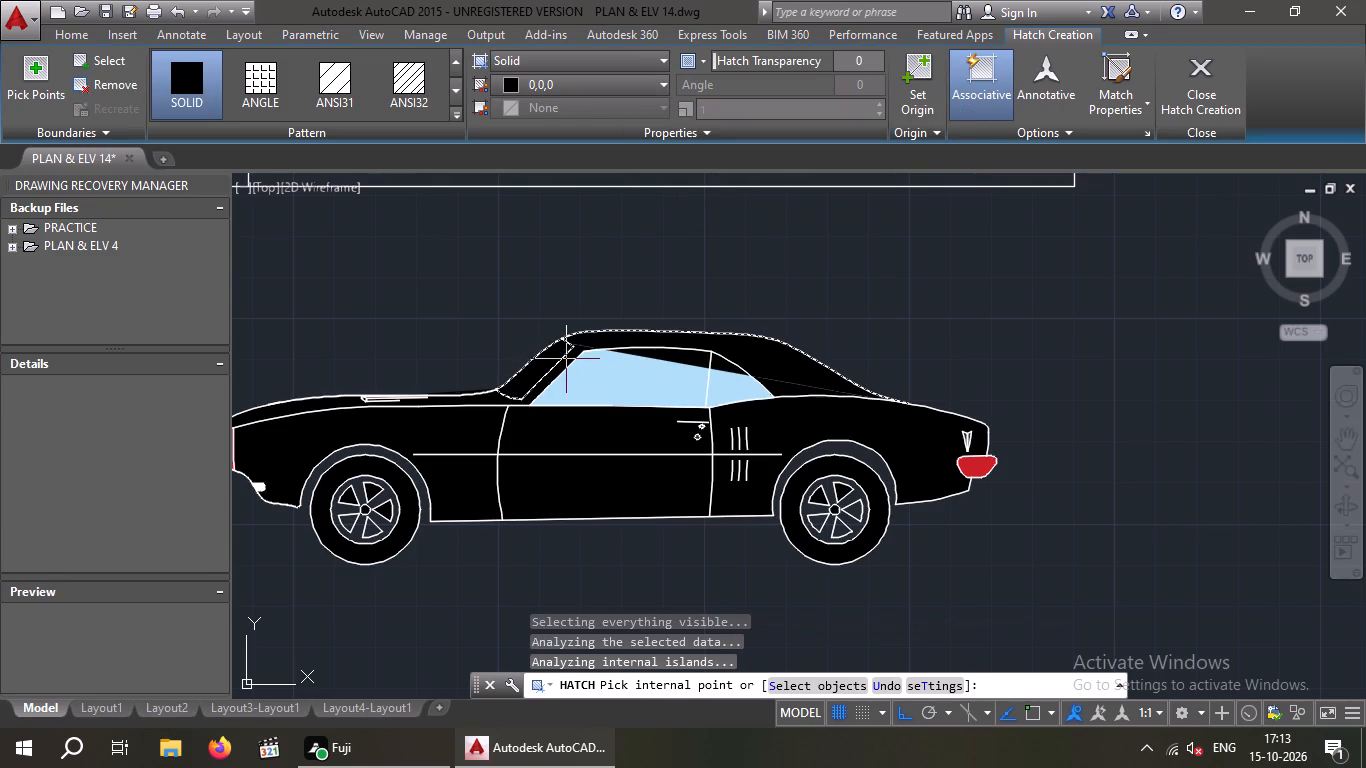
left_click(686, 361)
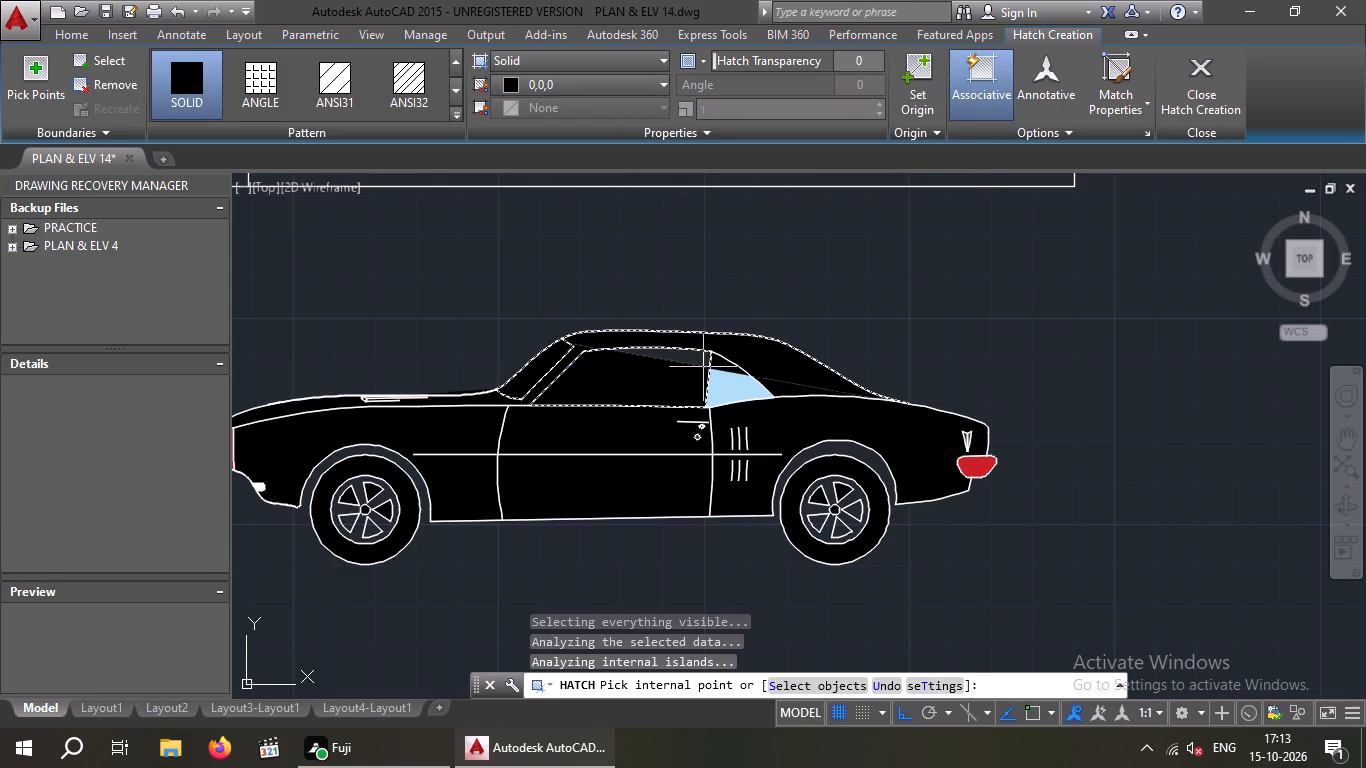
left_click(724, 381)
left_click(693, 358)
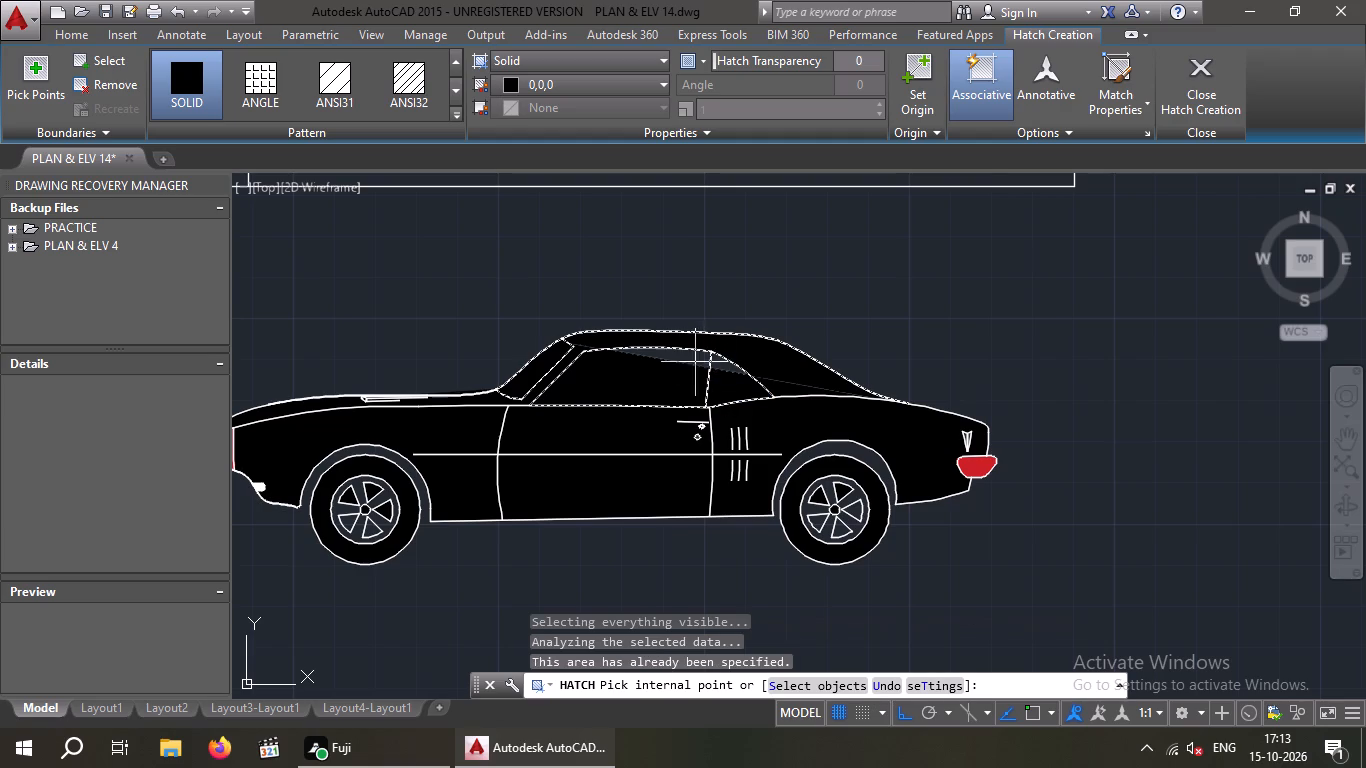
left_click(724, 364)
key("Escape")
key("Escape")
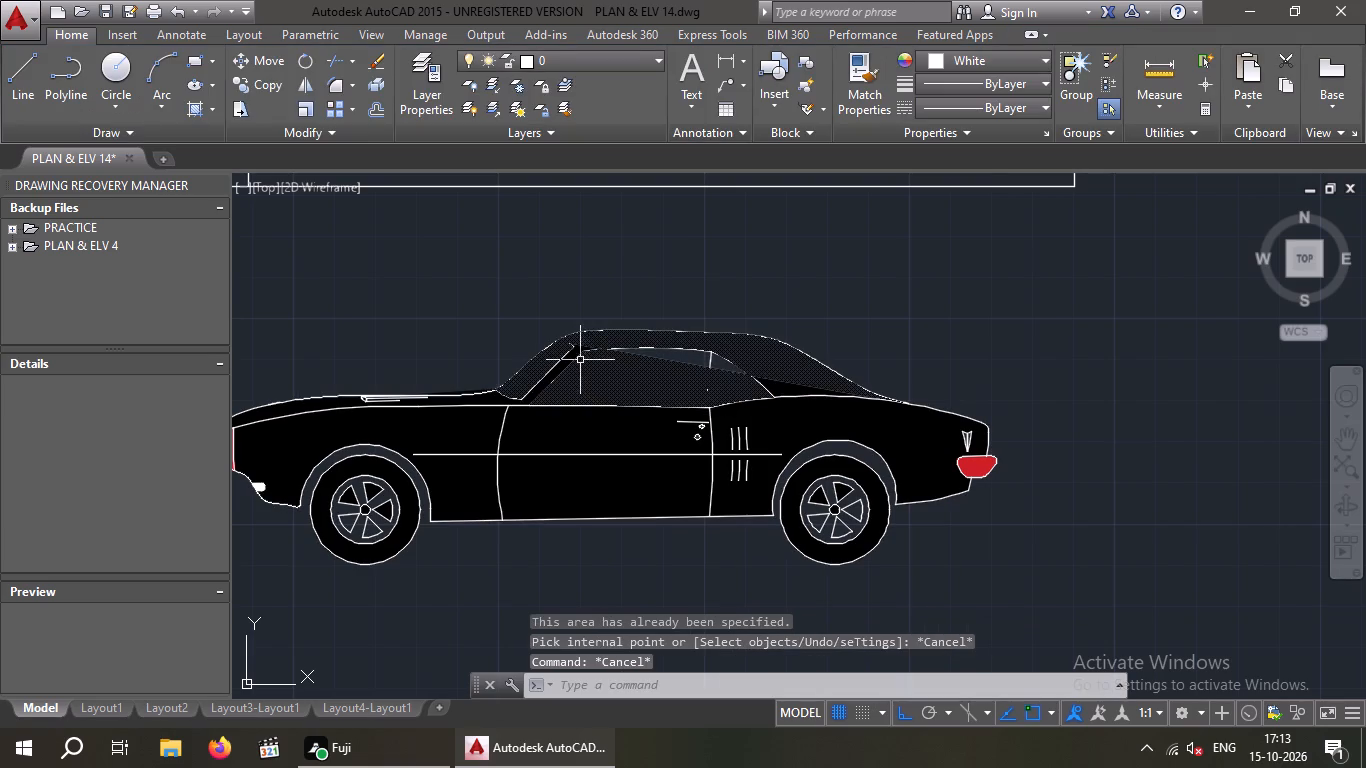
Set the SOLID hatch colour to light blue 173,221,247 without filling any area.
left_click(194, 113)
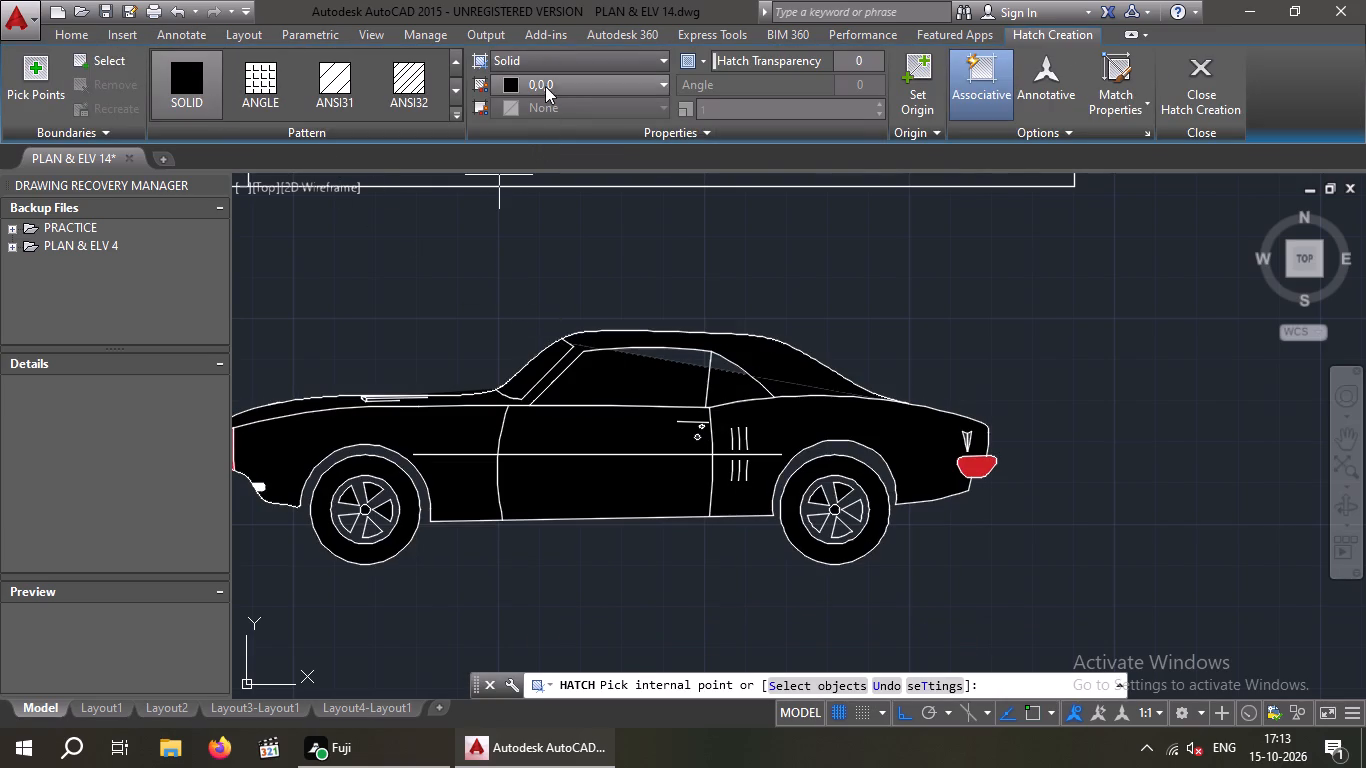
left_click(565, 91)
left_click(629, 275)
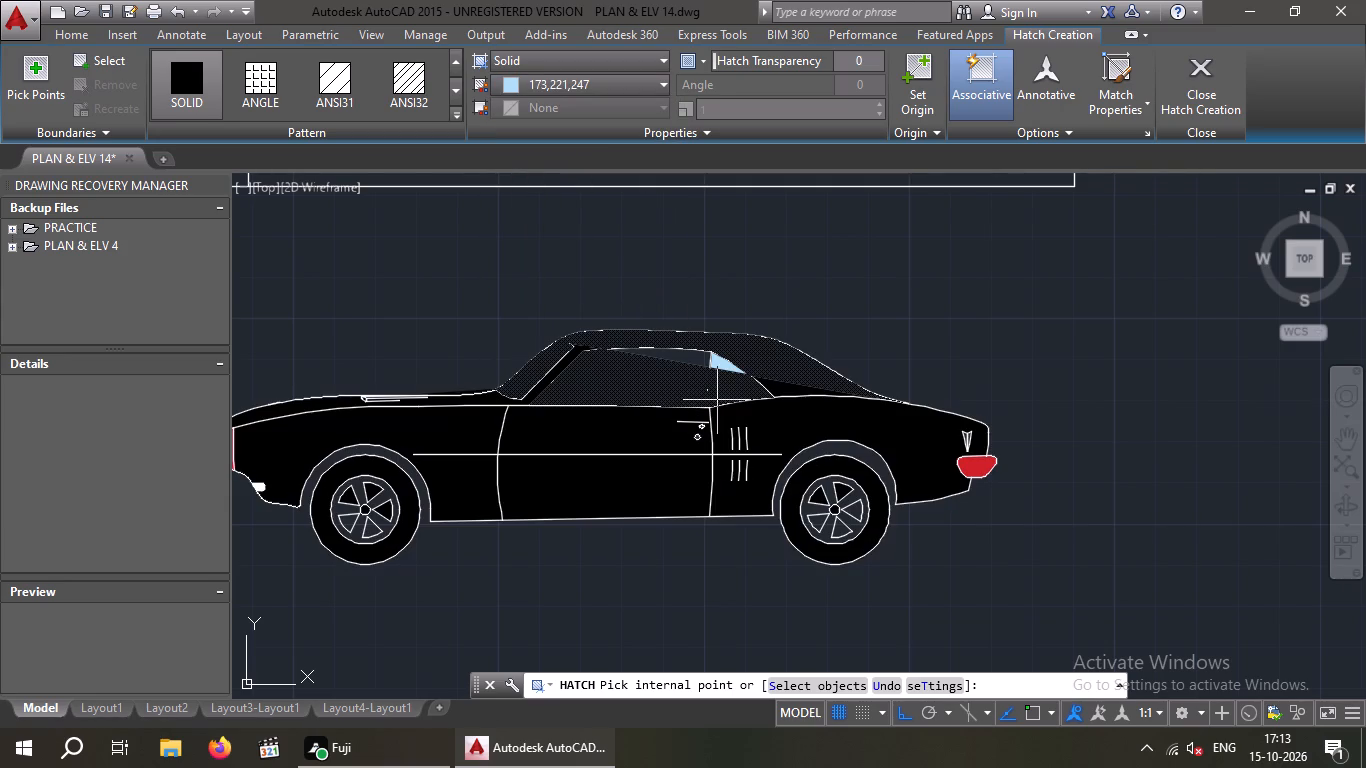
key("Escape")
key("Escape")
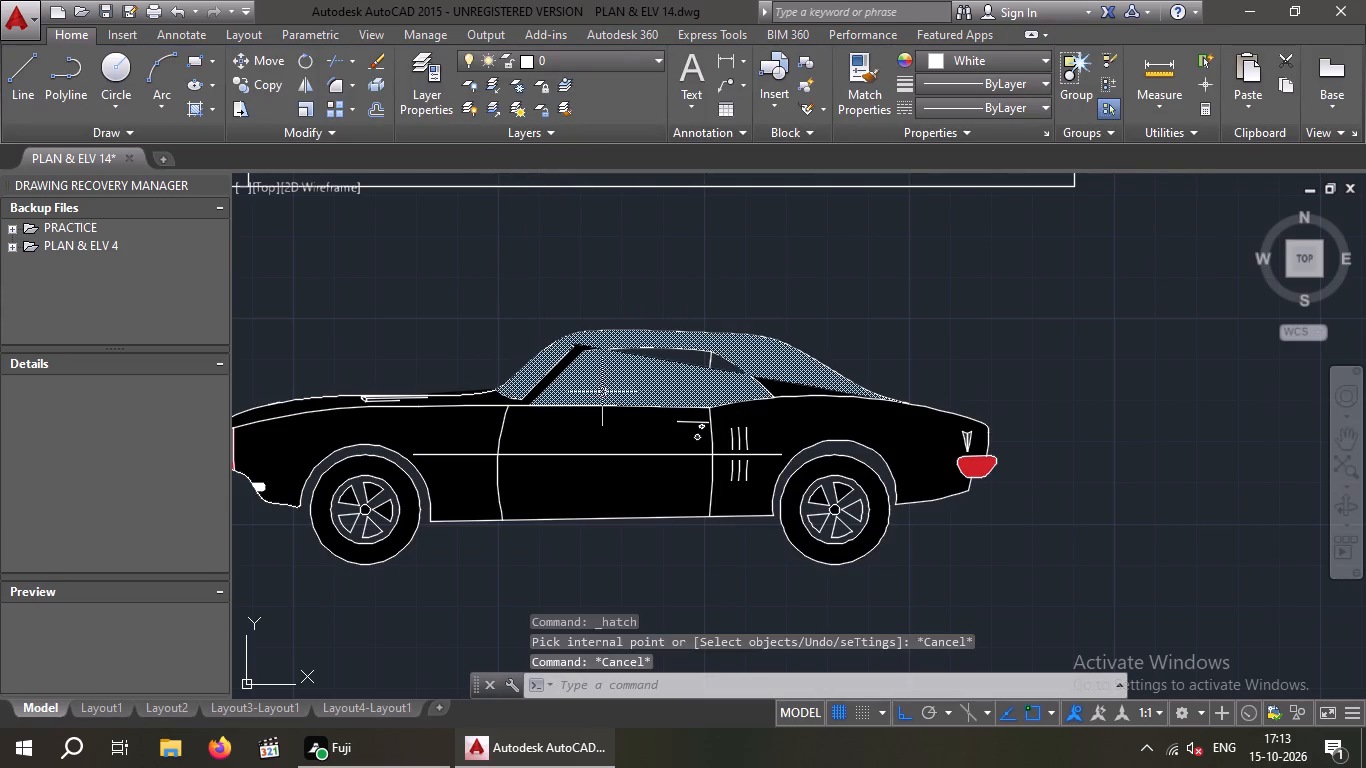
key("Escape")
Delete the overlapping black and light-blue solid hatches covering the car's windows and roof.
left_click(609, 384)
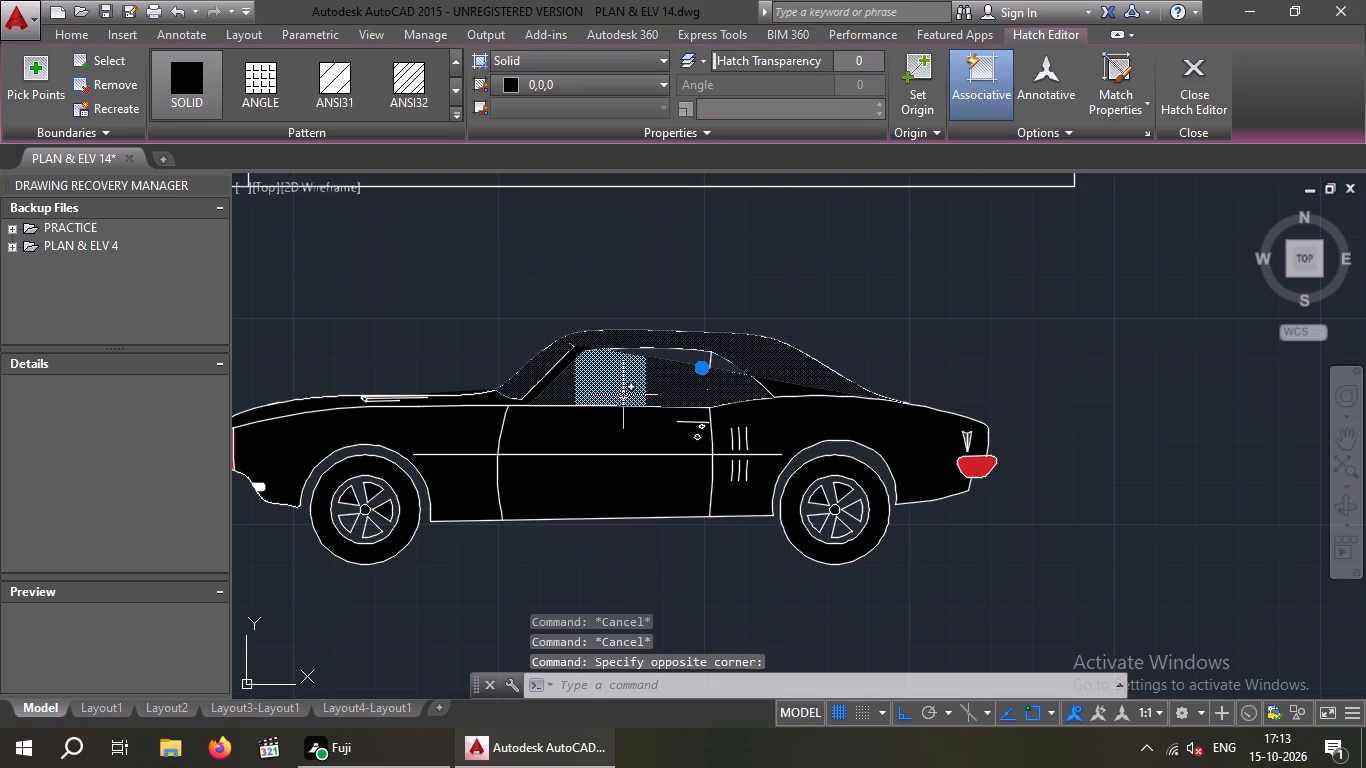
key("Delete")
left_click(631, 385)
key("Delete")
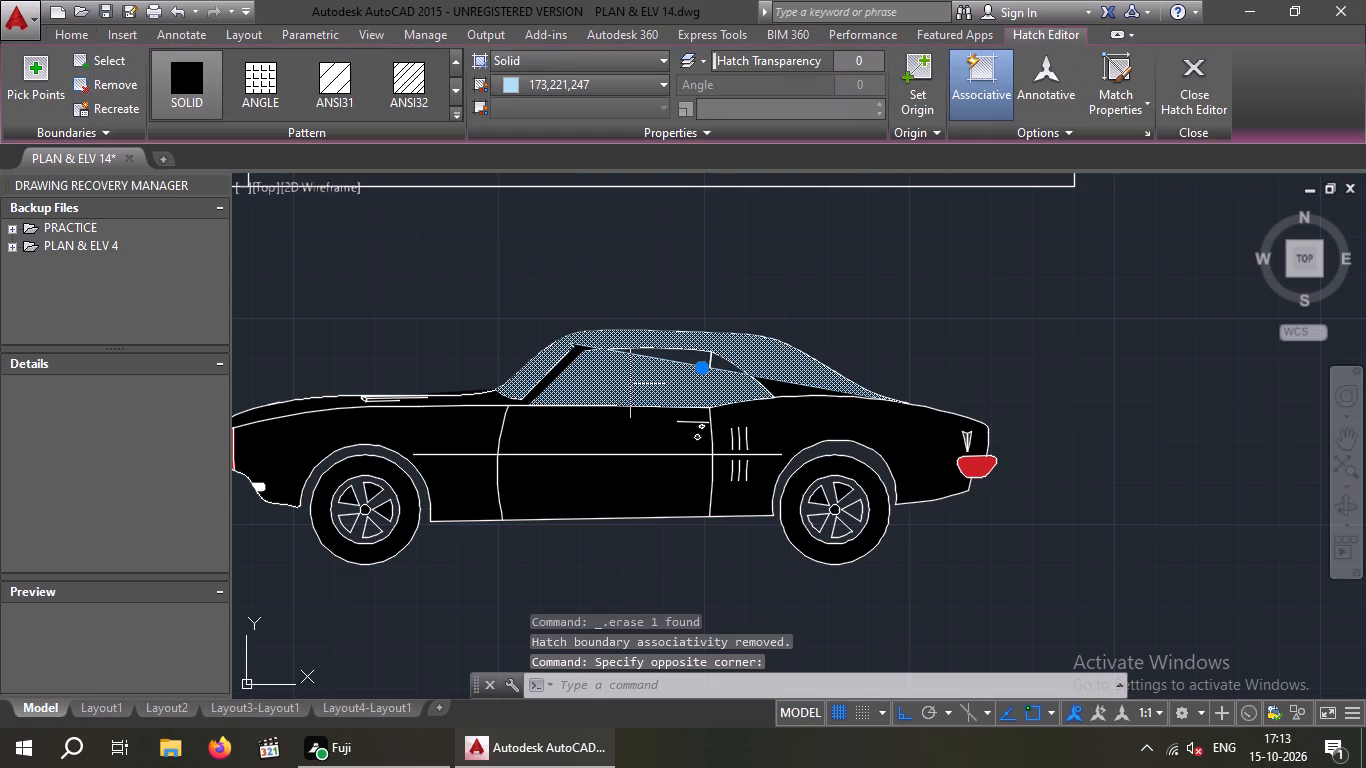
Hatch the car's door window with the SOLID pattern in light blue 173,221,247.
scroll(630, 387, "down", 1)
scroll(615, 379, "up", 2)
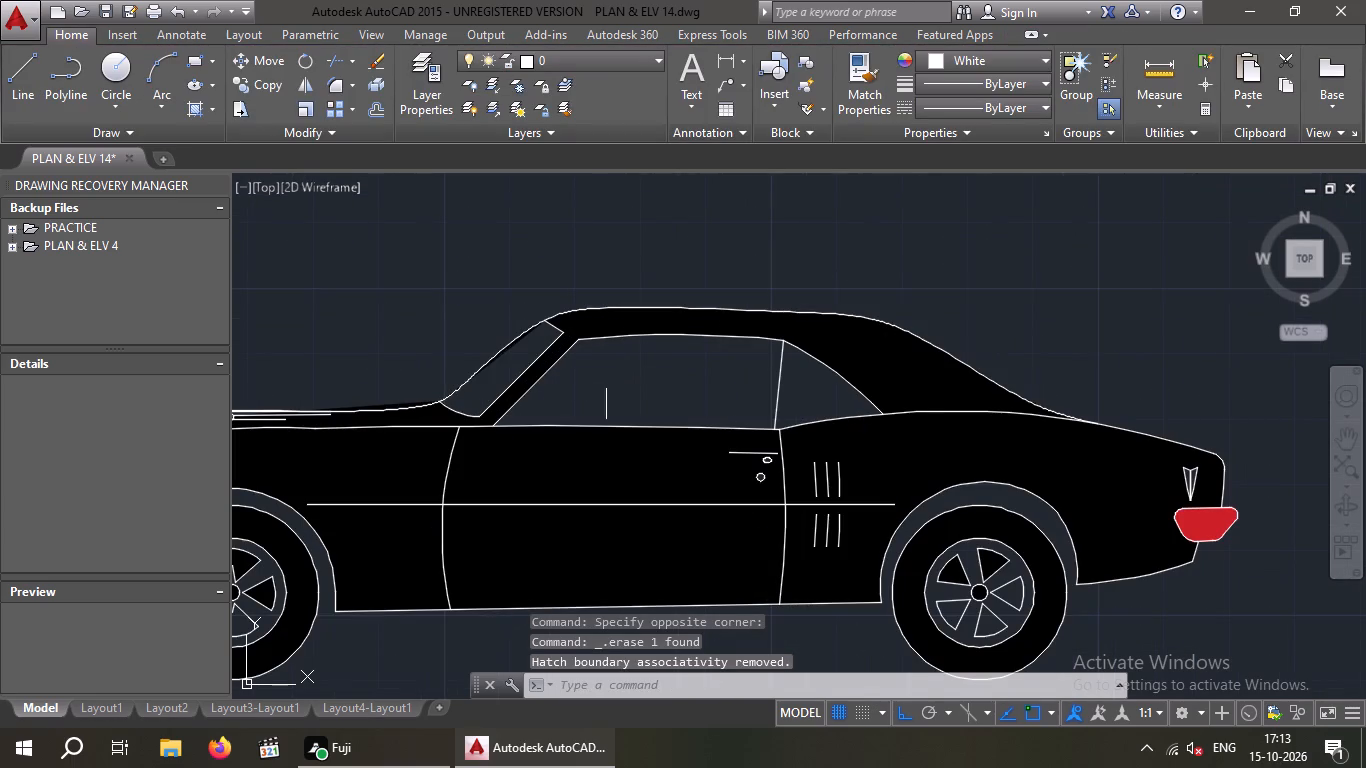
left_click(193, 114)
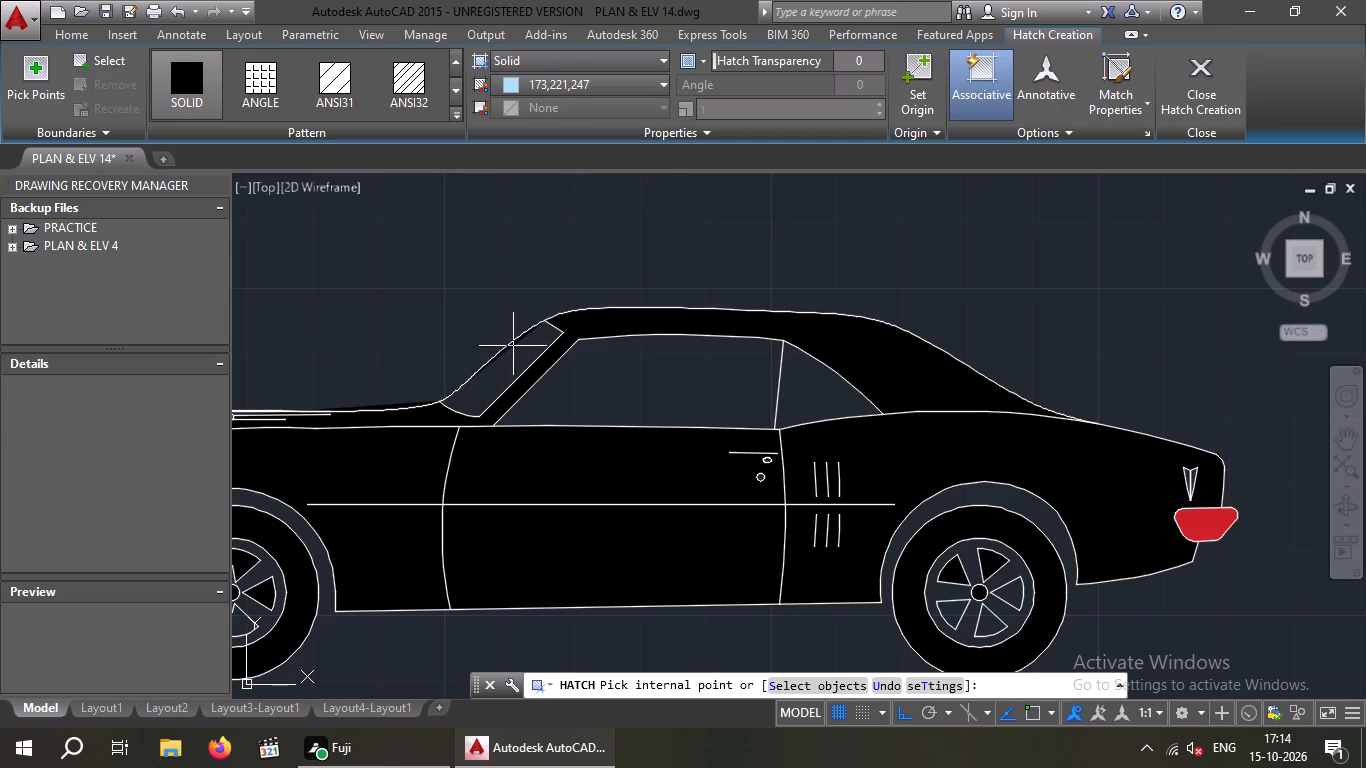
scroll(471, 403, "up", 3)
left_click(471, 403)
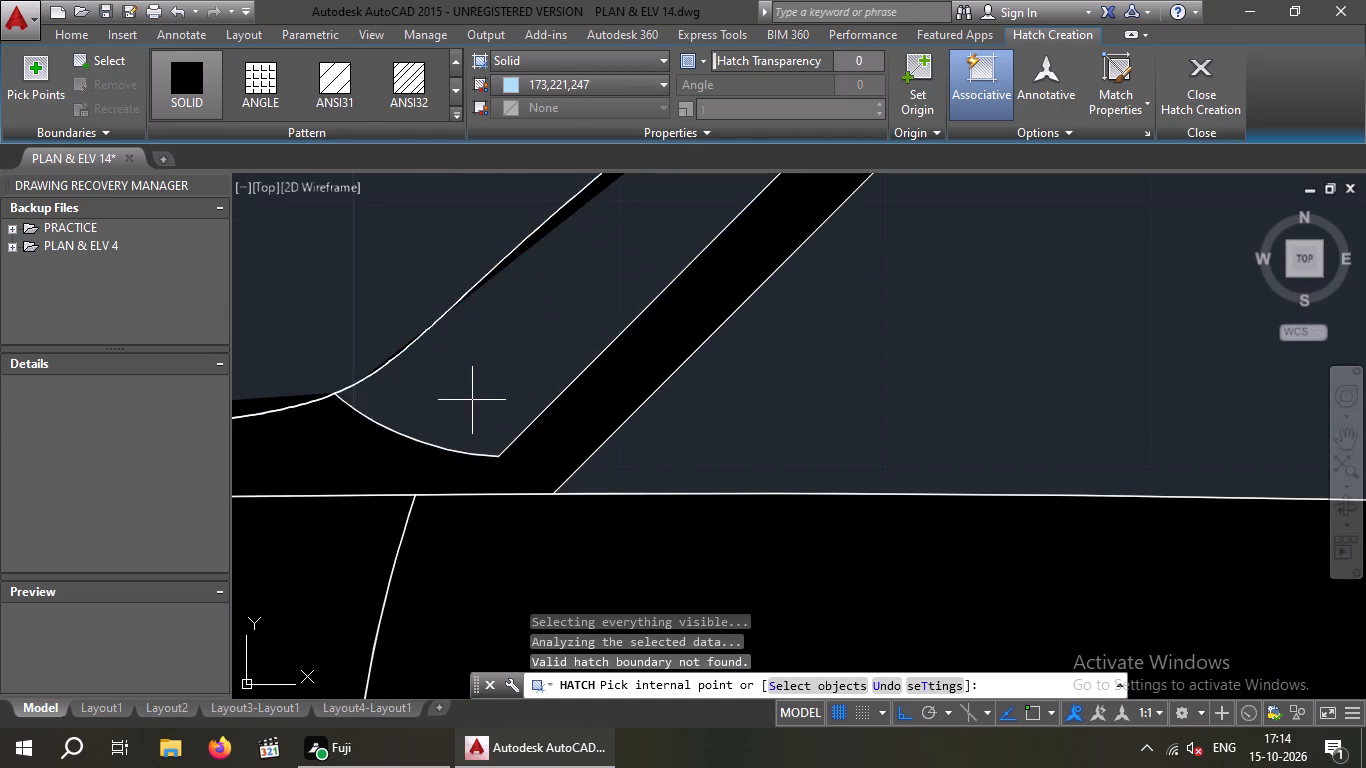
scroll(473, 398, "down", 5)
left_click(593, 419)
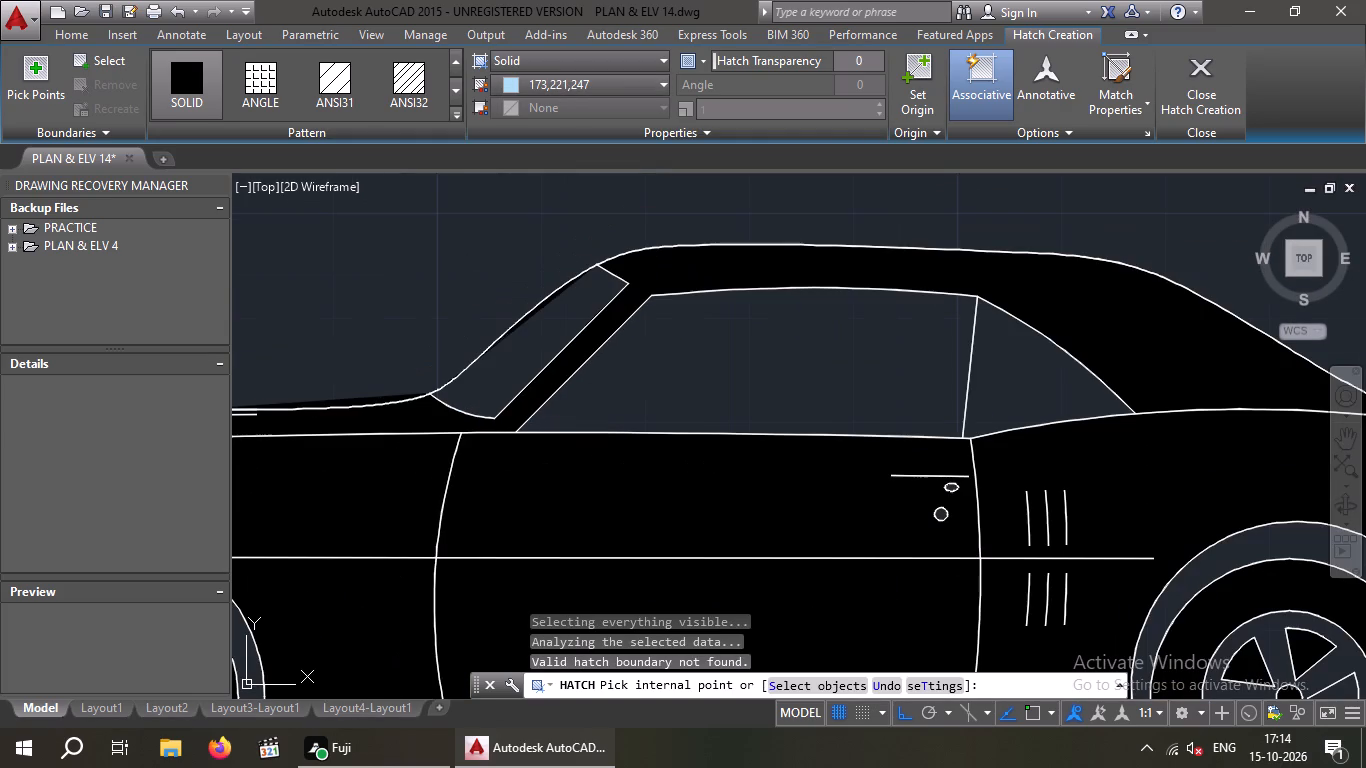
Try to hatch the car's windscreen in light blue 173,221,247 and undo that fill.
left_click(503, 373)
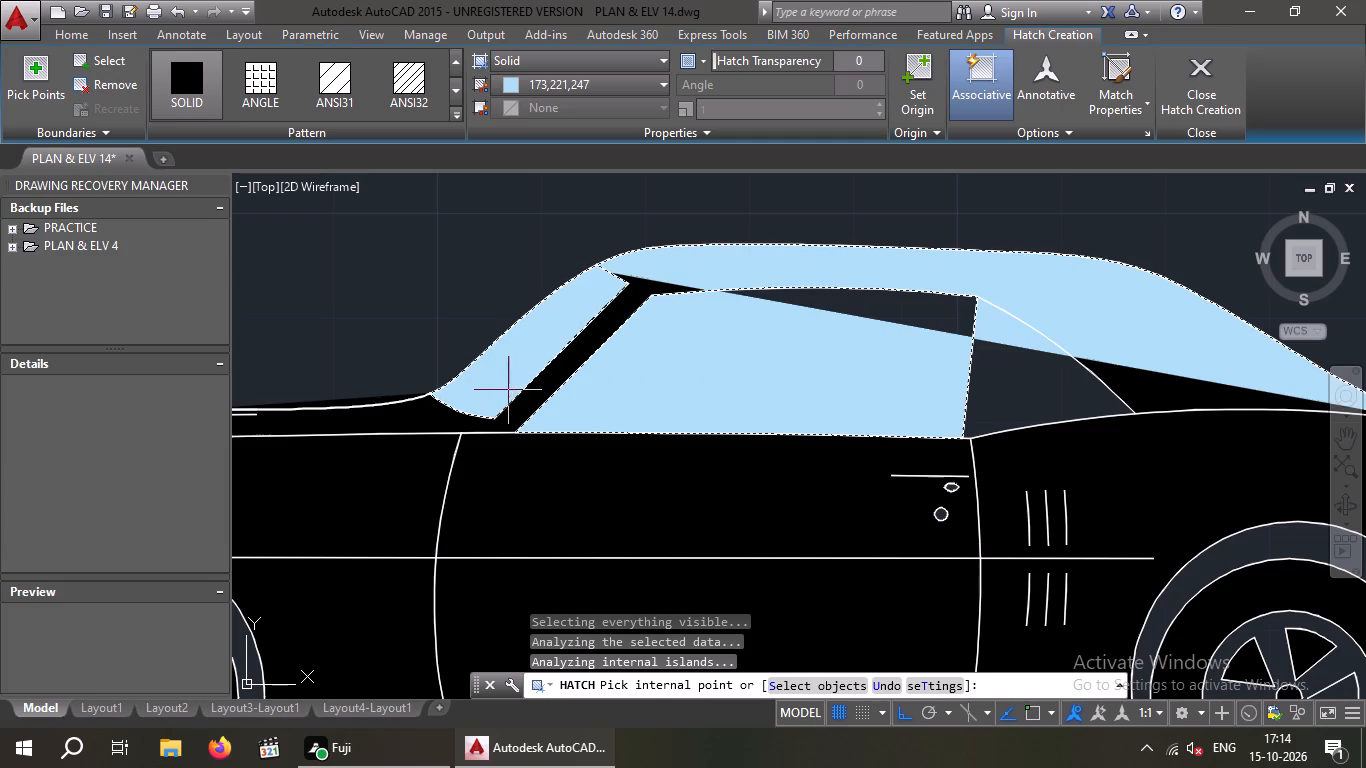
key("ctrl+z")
Hatch the car's rear quarter window with the SOLID pattern in light blue 173,221,247.
scroll(529, 358, "up", 1)
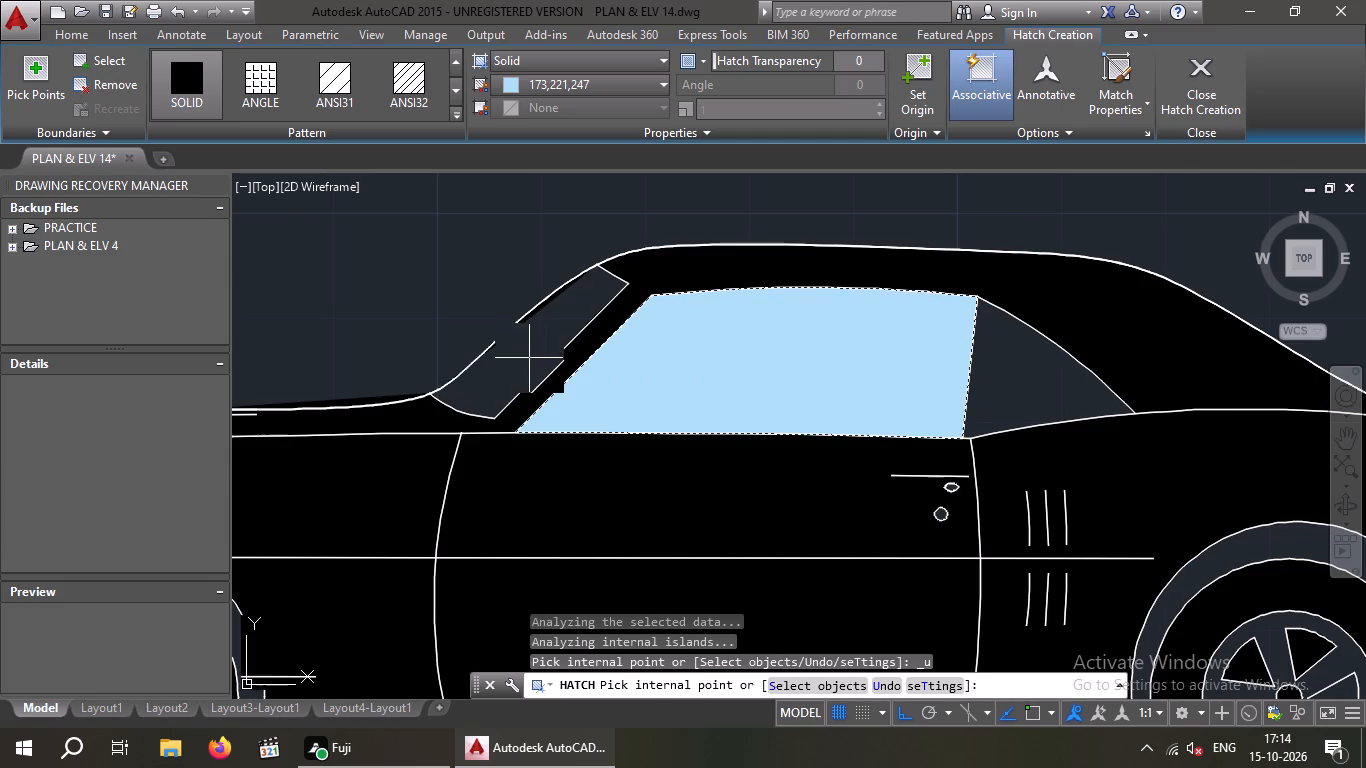
scroll(529, 358, "up", 2)
scroll(517, 356, "down", 2)
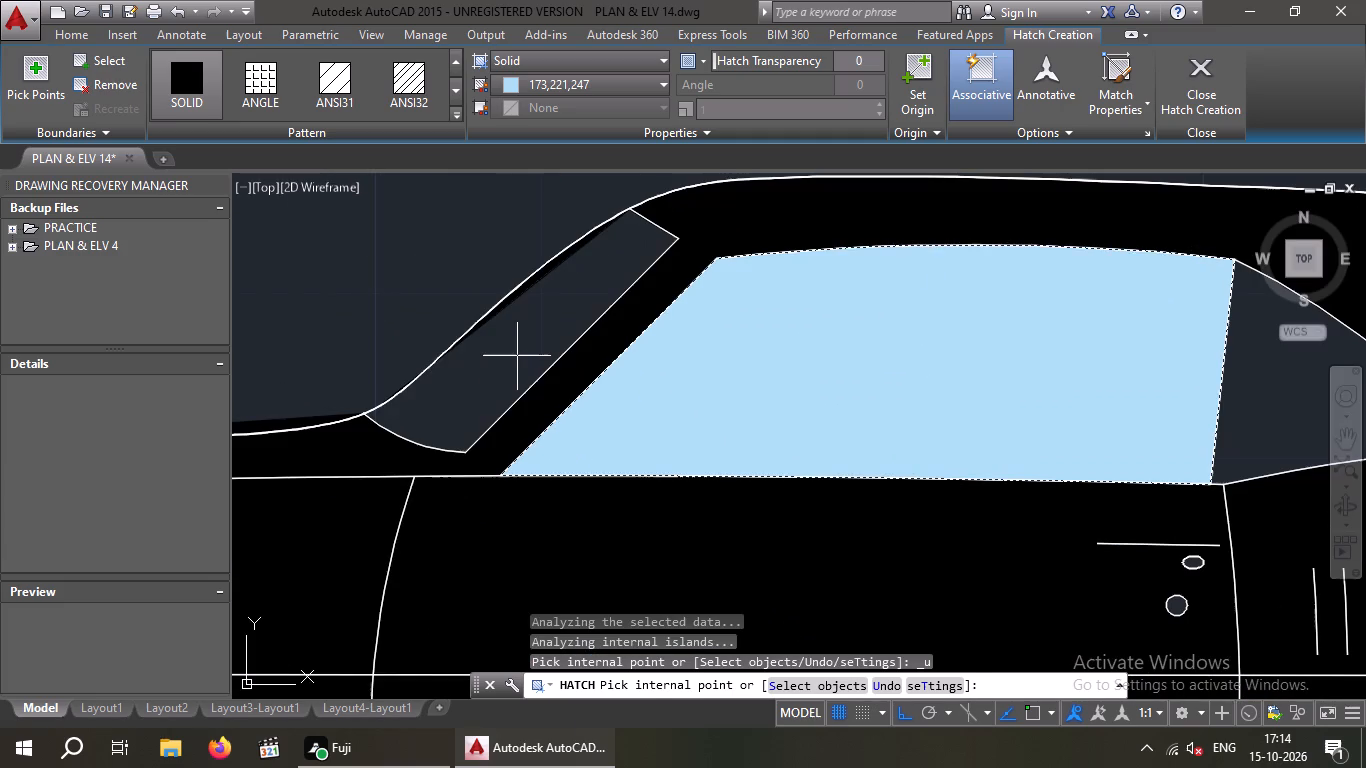
scroll(513, 356, "down", 3)
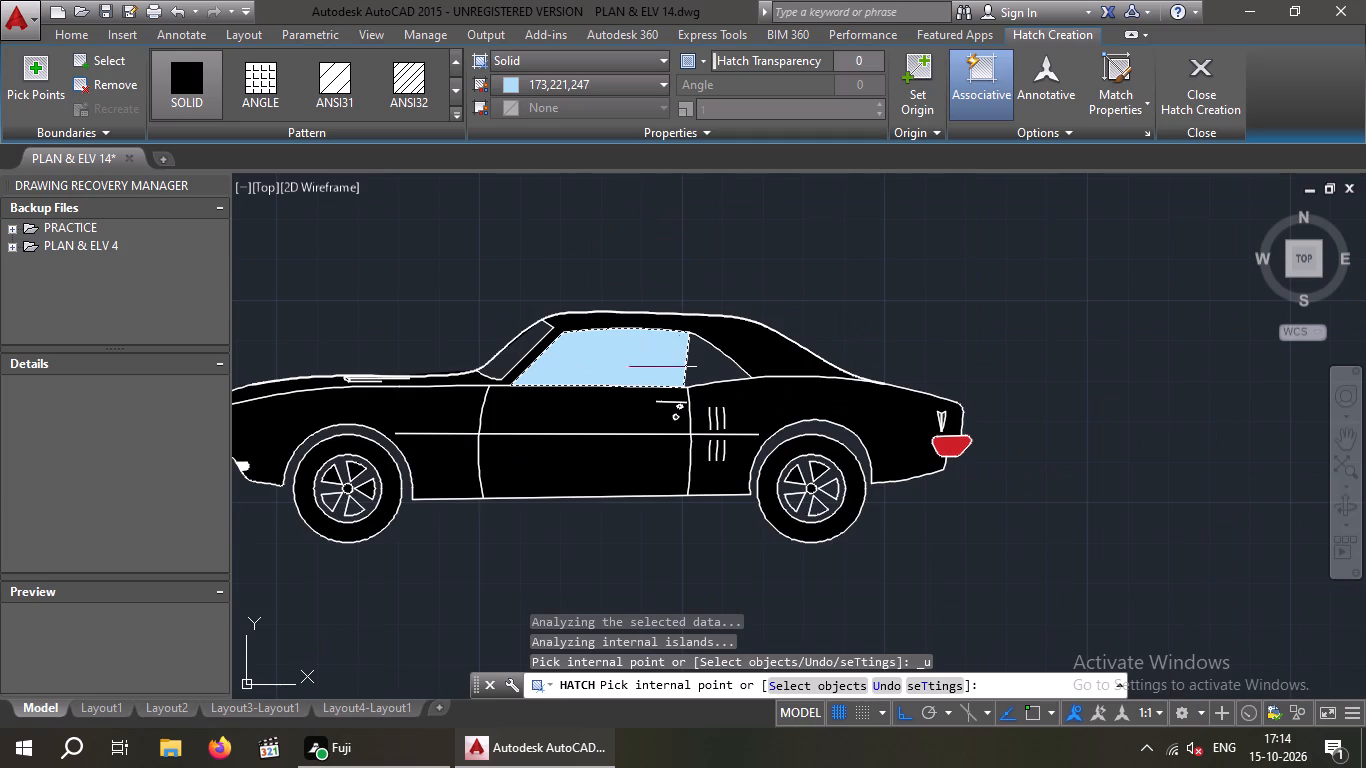
scroll(696, 369, "up", 2)
left_click(698, 368)
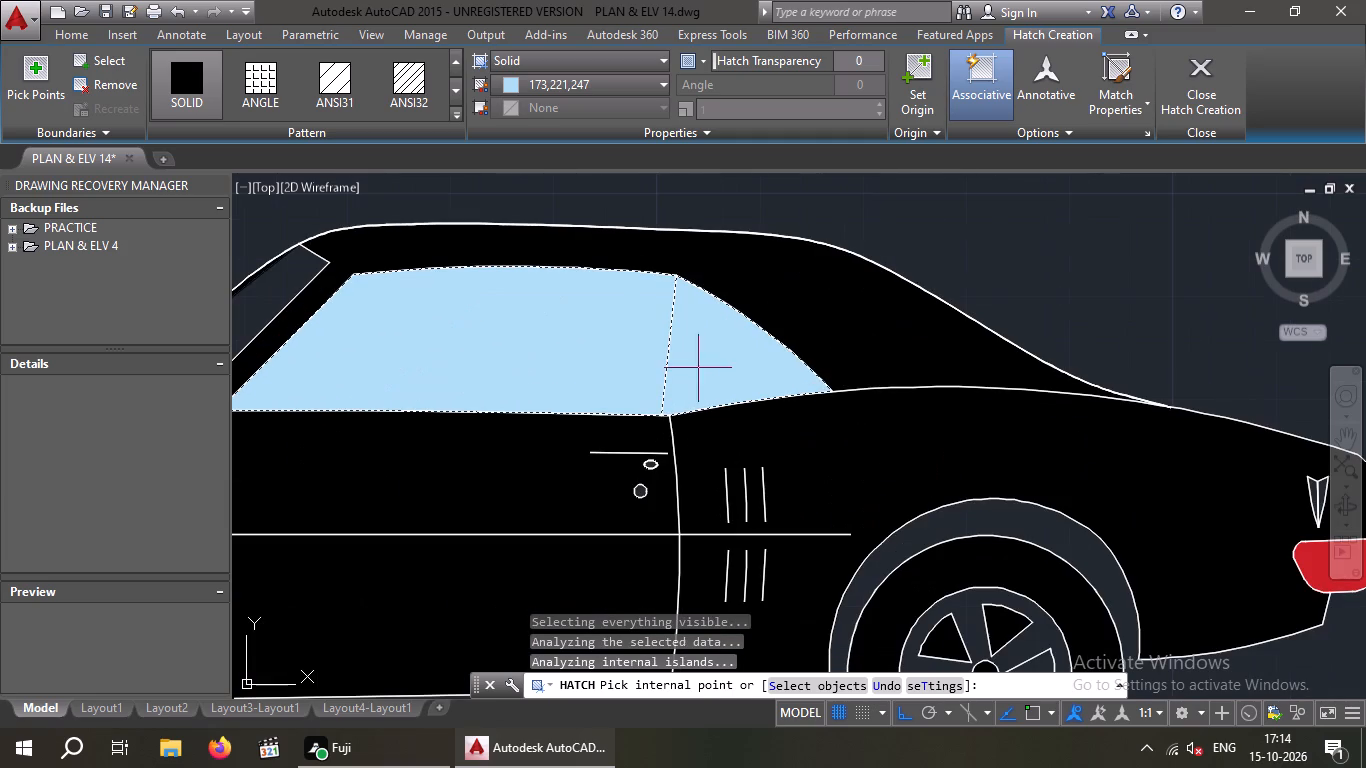
scroll(624, 386, "down", 2)
key("Escape")
scroll(587, 394, "down", 3)
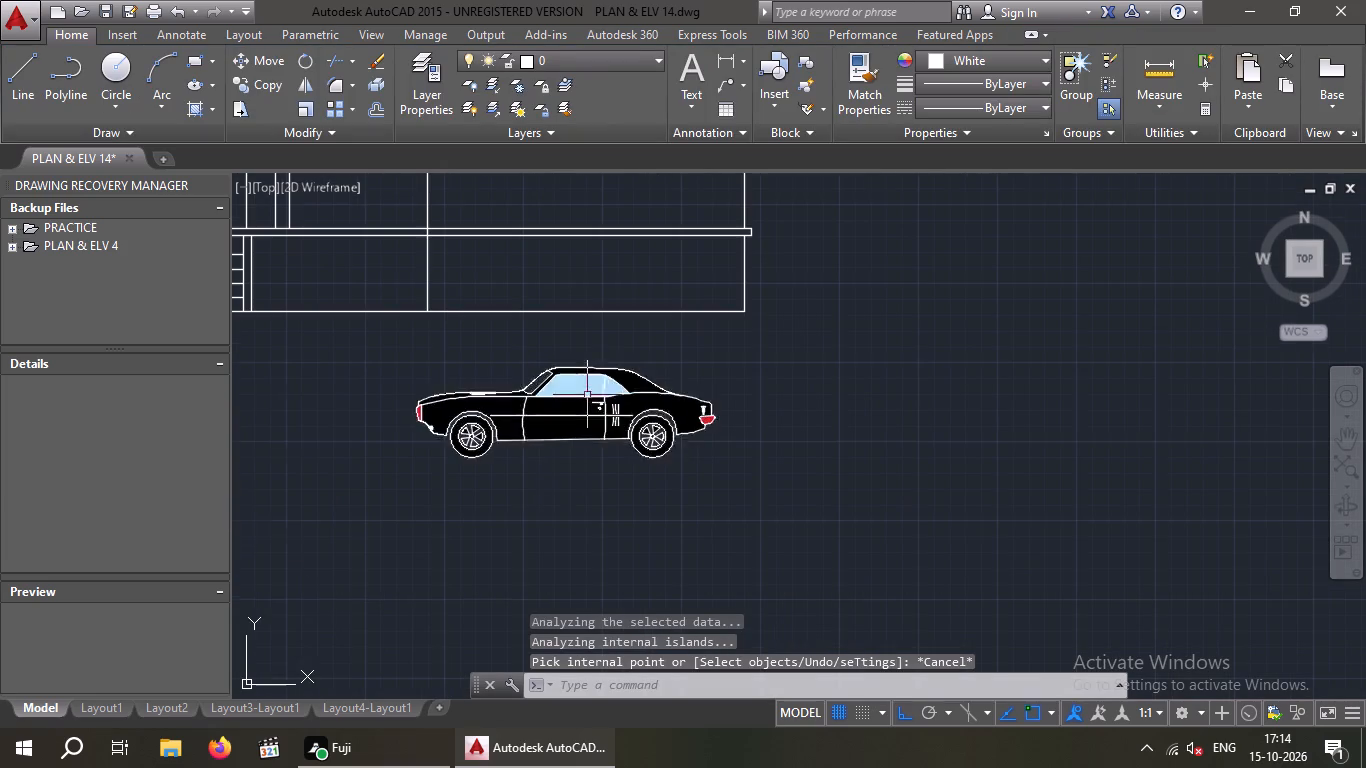
key("Escape")
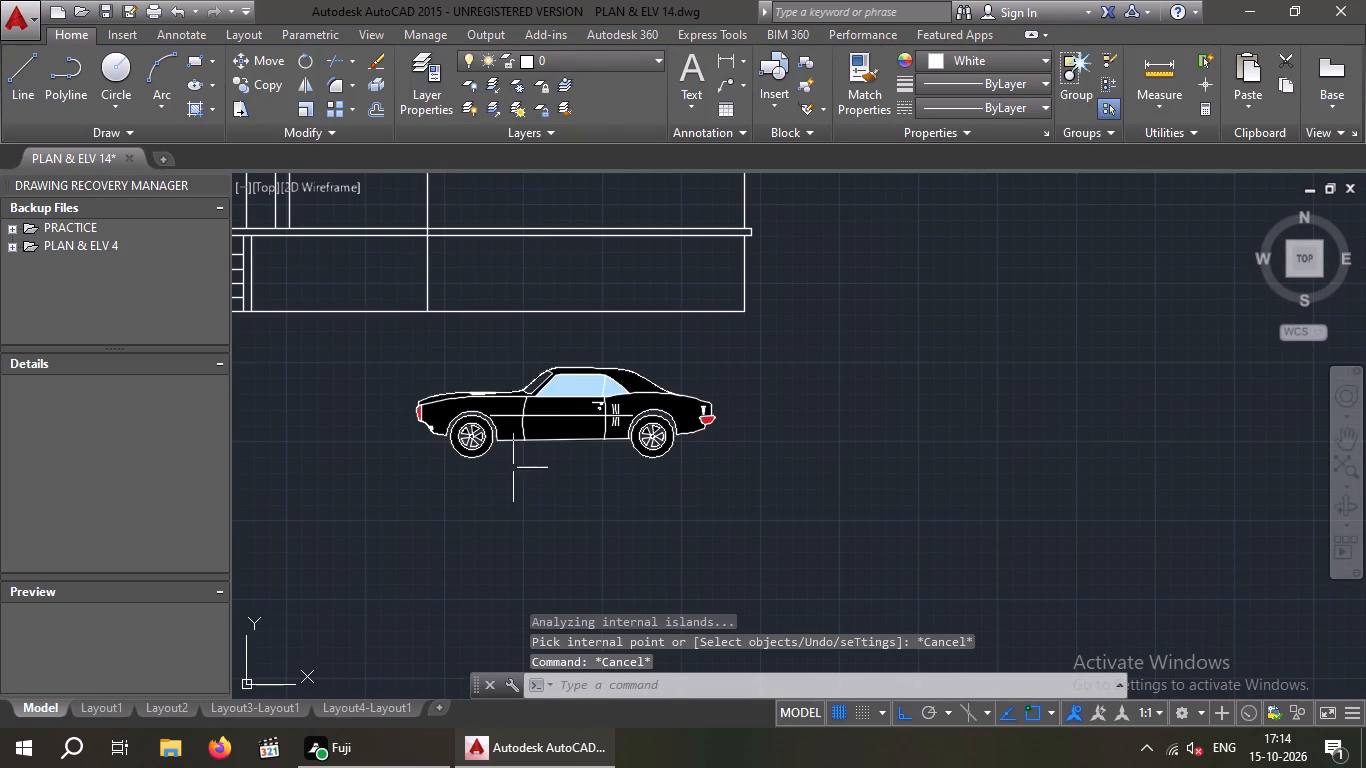
With ortho off, draw a straight closing line along the windscreen's outer edge, from its top front corner to its bottom front corner.
scroll(533, 391, "up", 6)
middle_click_drag(502, 363, 445, 508)
scroll(501, 364, "down", 1)
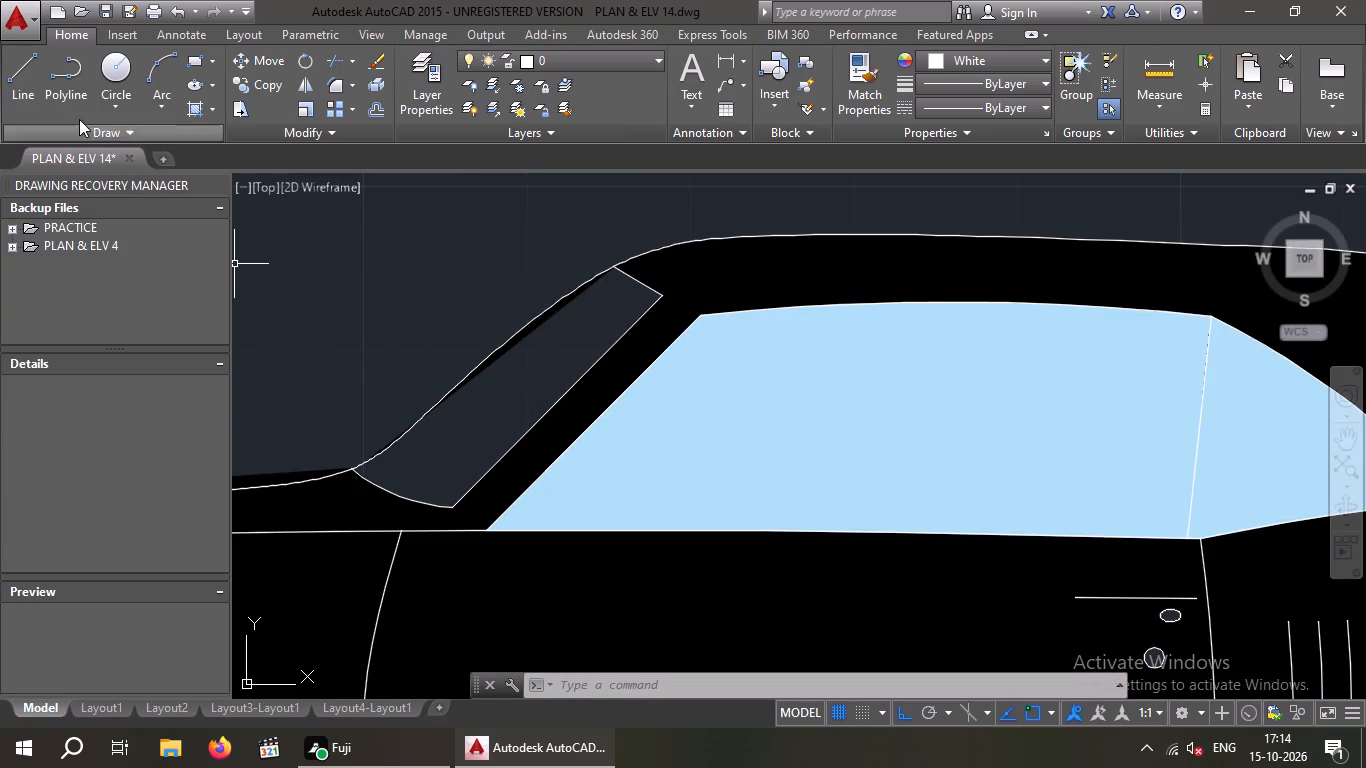
left_click(12, 74)
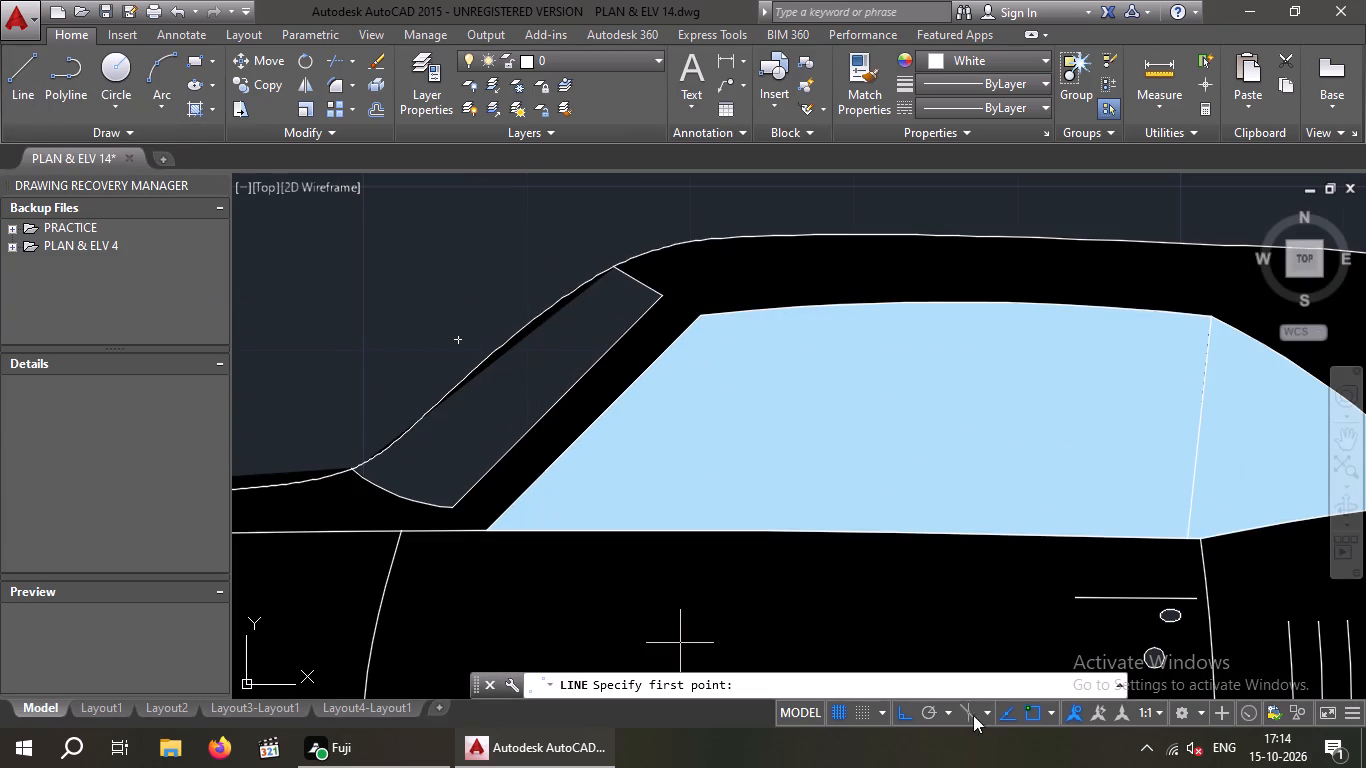
left_click(902, 715)
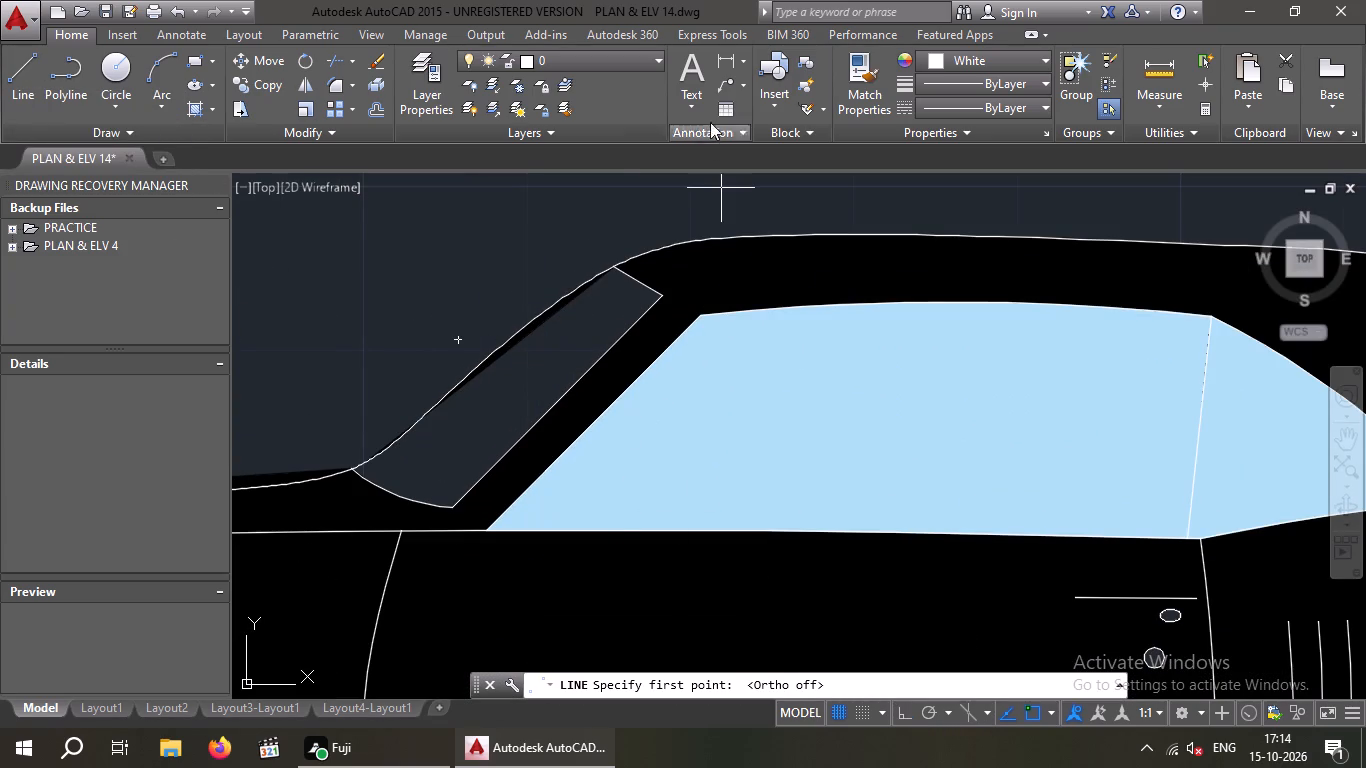
scroll(599, 284, "up", 1)
left_click(619, 261)
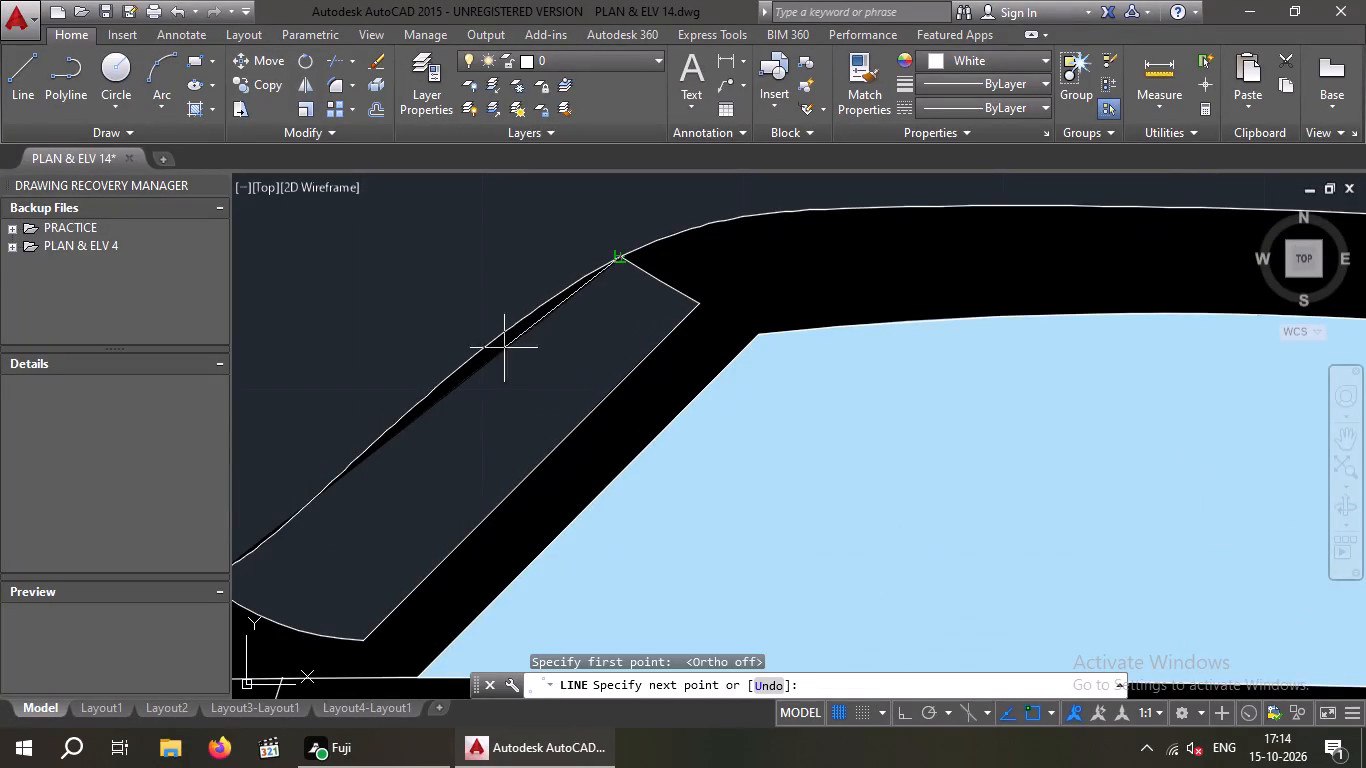
left_click(319, 493)
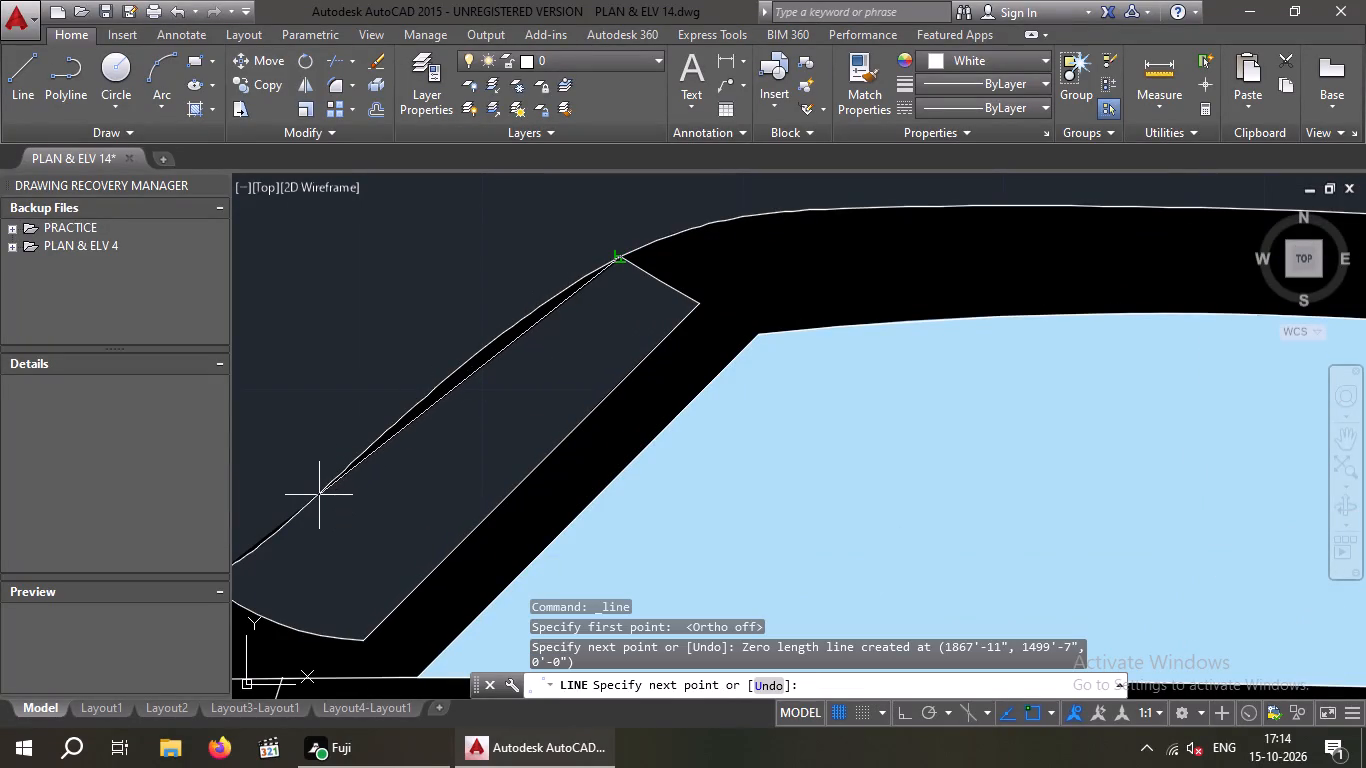
scroll(319, 495, "down", 1)
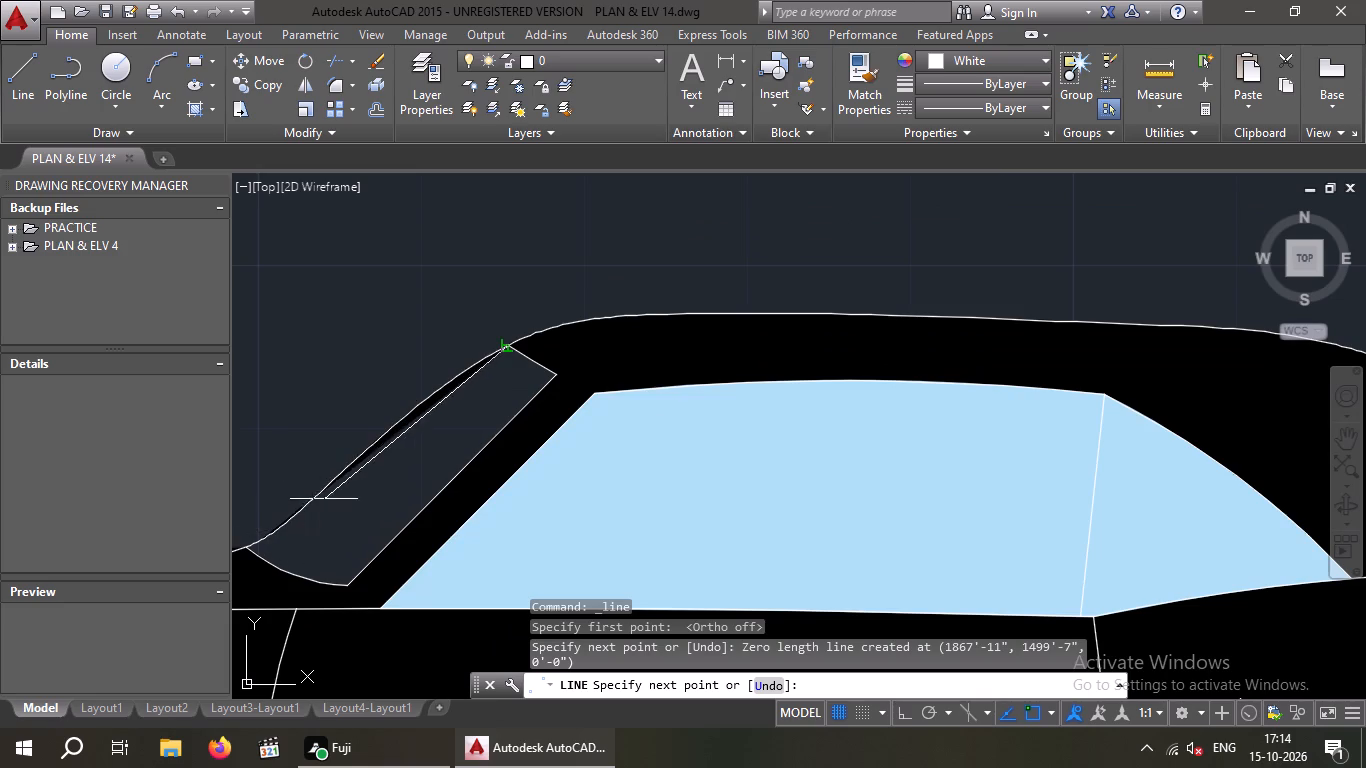
scroll(338, 472, "up", 3)
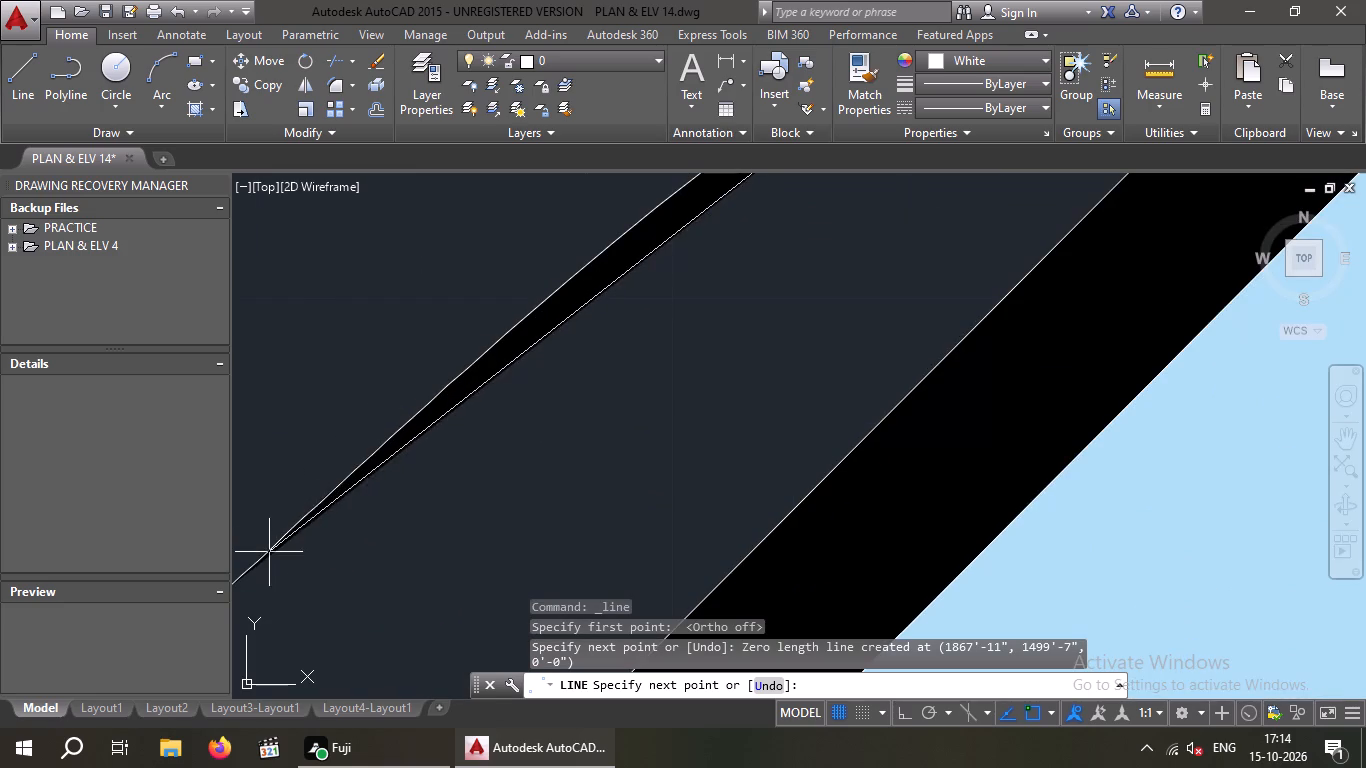
left_click(250, 568)
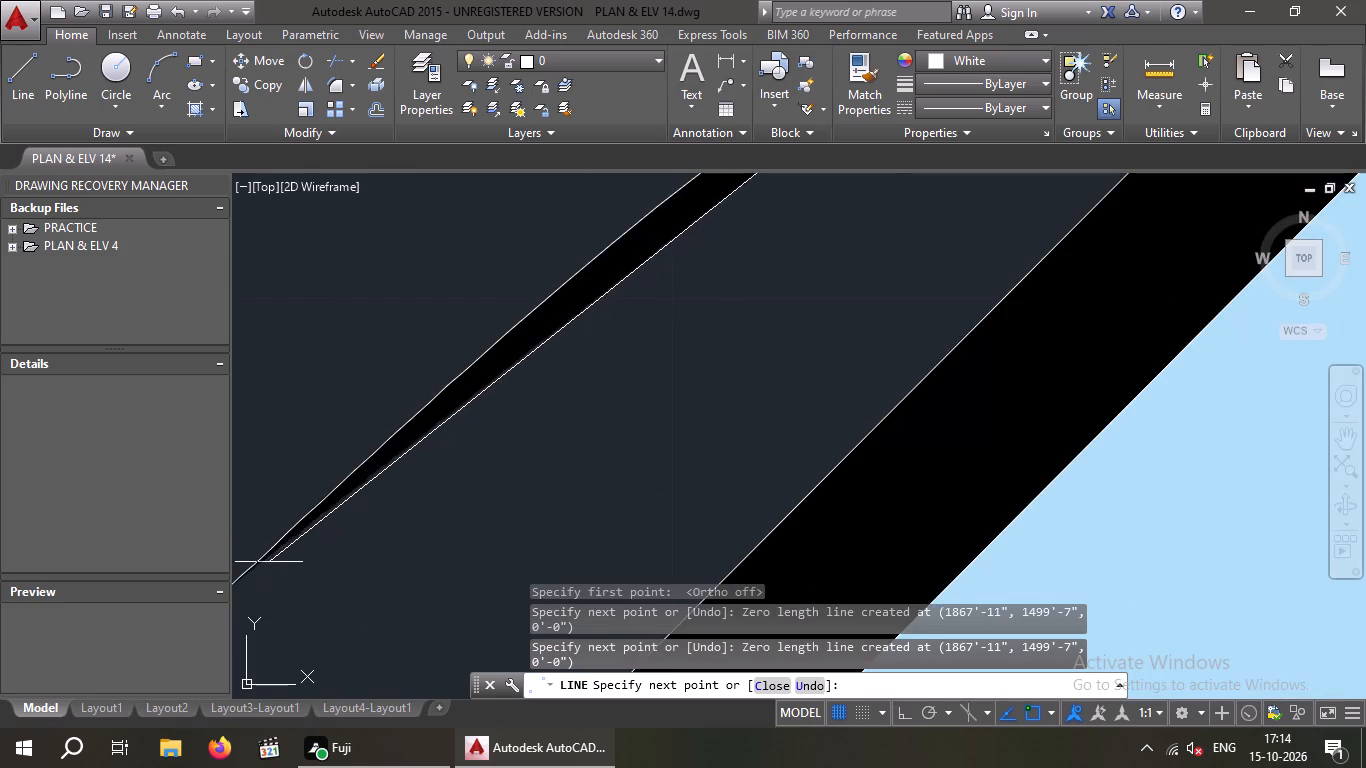
scroll(272, 561, "down", 1)
middle_click_drag(283, 556, 393, 485)
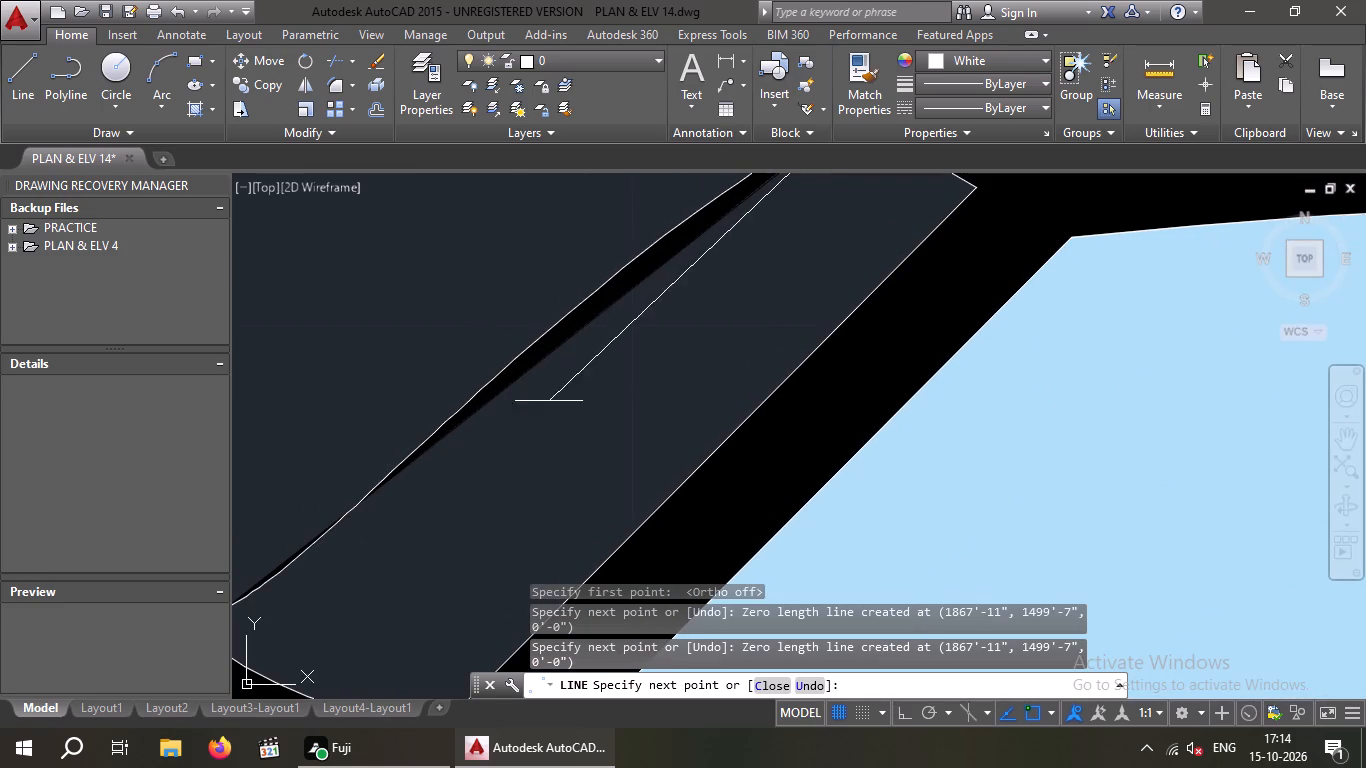
middle_click_drag(461, 435, 688, 293)
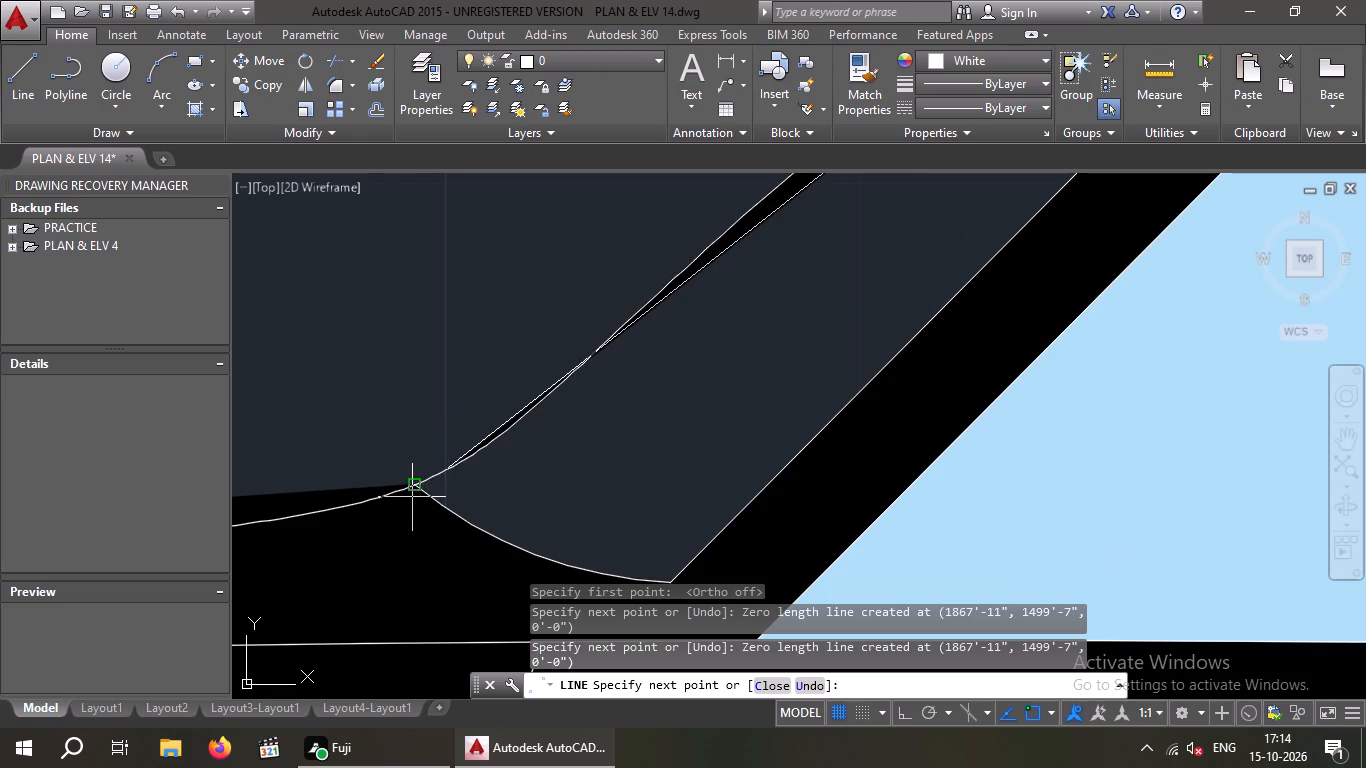
left_click(414, 488)
key("Escape")
key("Escape")
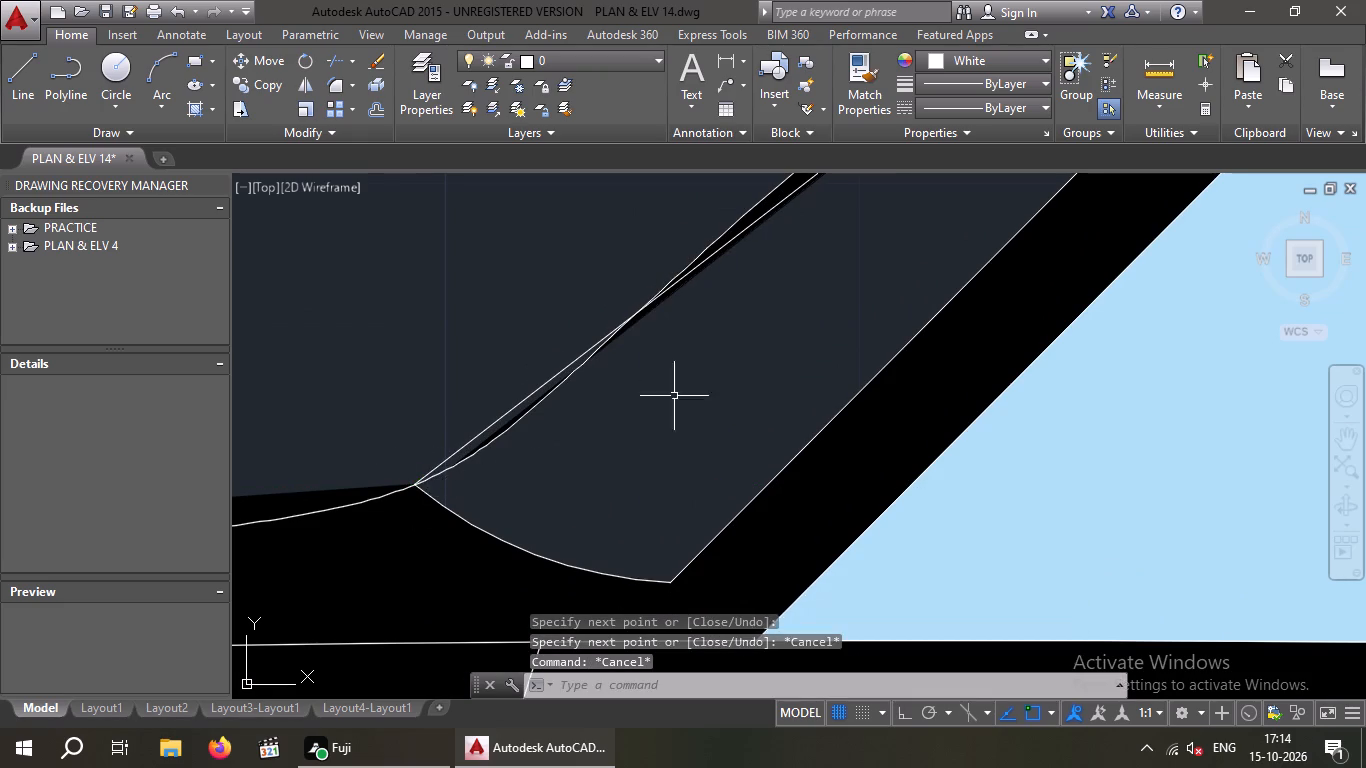
Hatch the car's windscreen with the SOLID pattern in light blue 173,221,247.
scroll(681, 389, "down", 3)
middle_click_drag(681, 388, 486, 382)
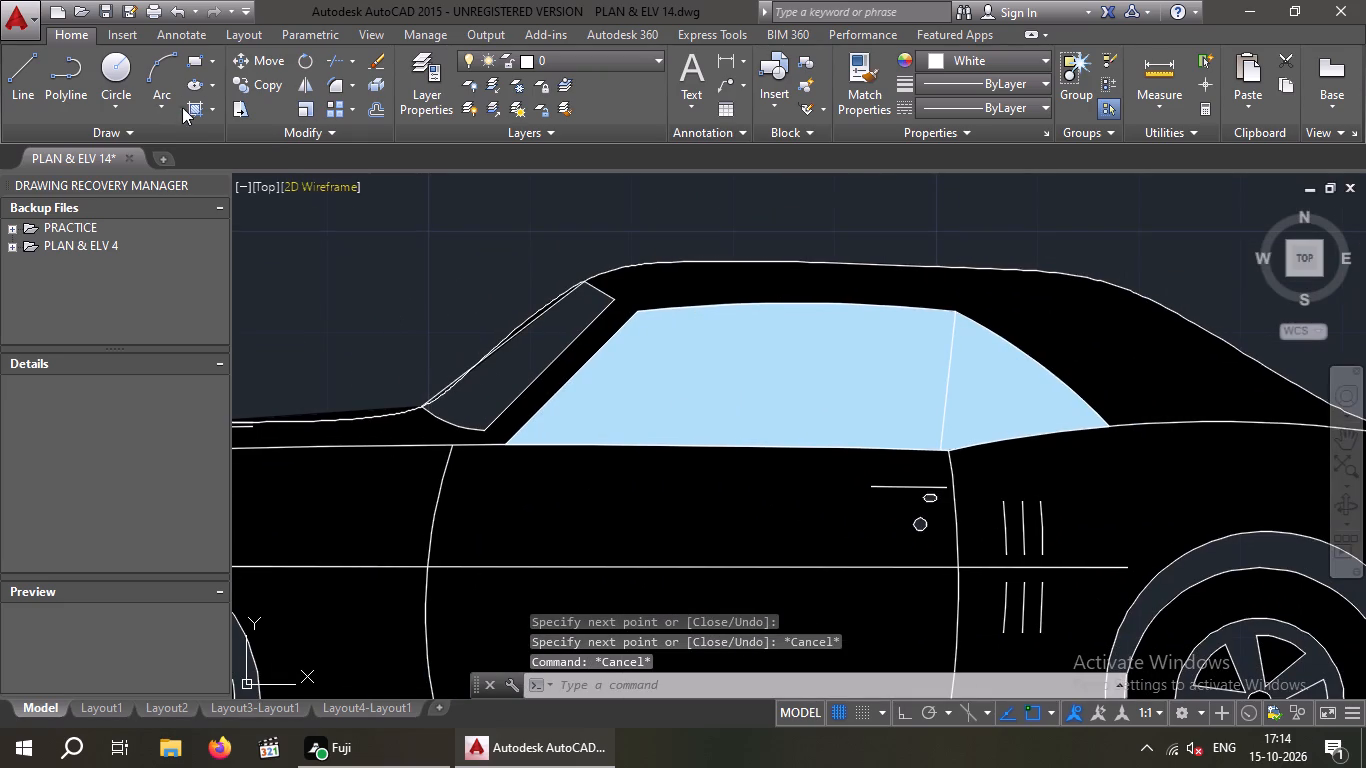
left_click(195, 104)
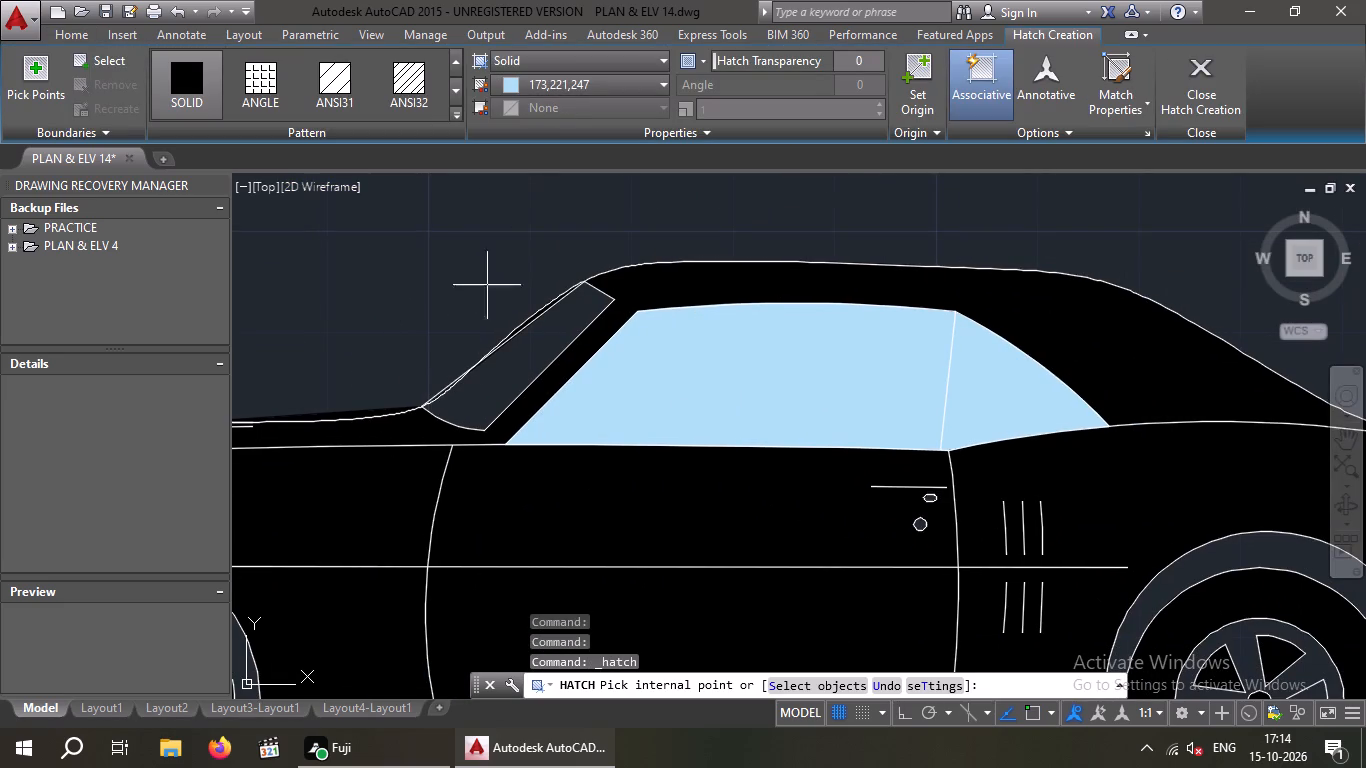
left_click(193, 82)
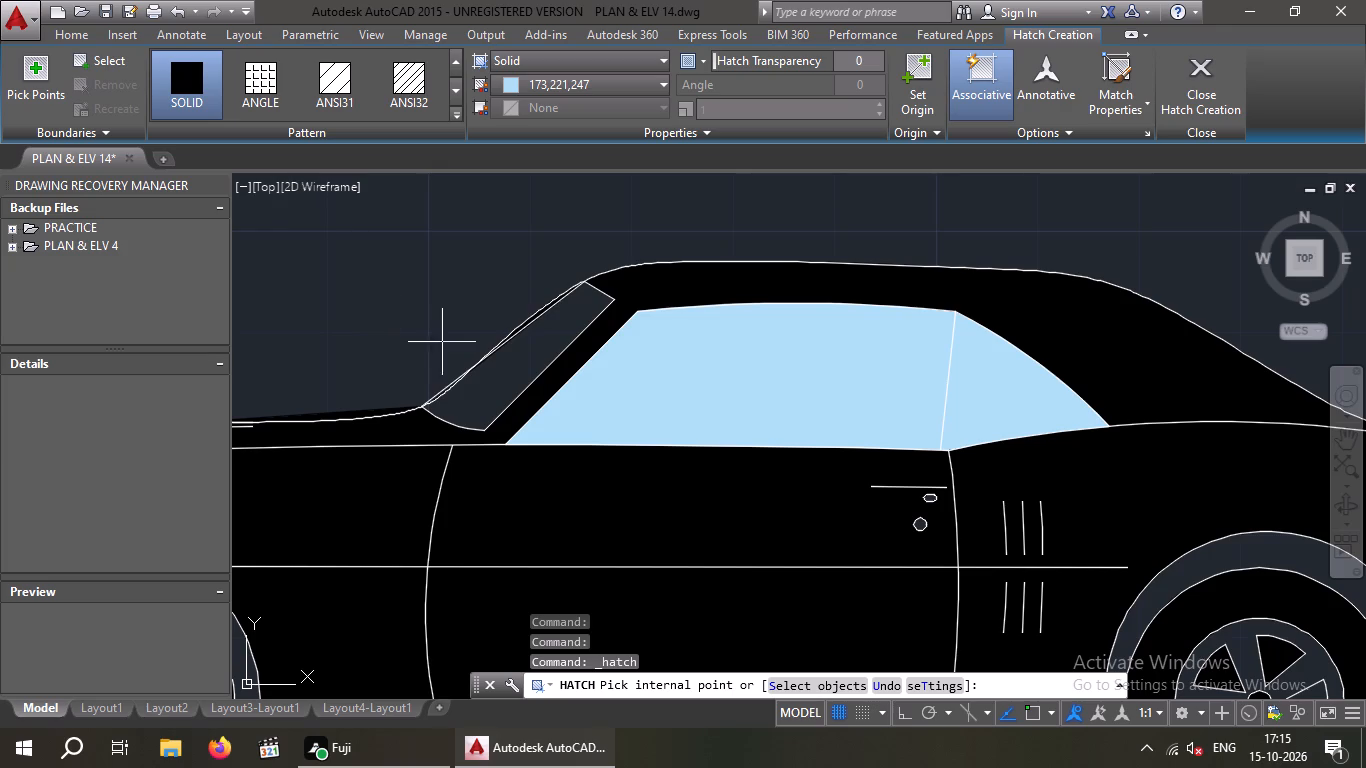
left_click(498, 386)
key("Escape")
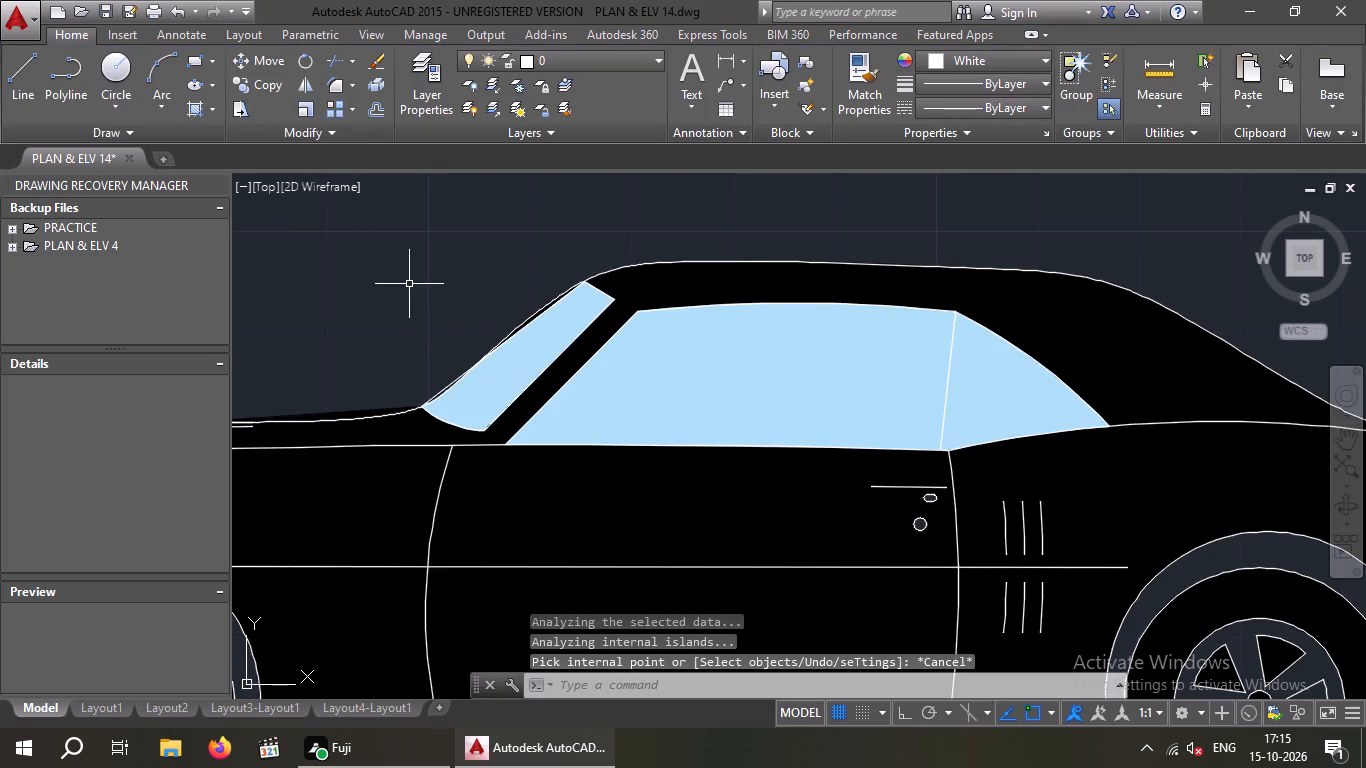
Save the drawing with the finished car hatches.
scroll(409, 284, "down", 2)
middle_click_drag(496, 518, 530, 489)
scroll(523, 486, "down", 1)
middle_click_drag(520, 487, 544, 483)
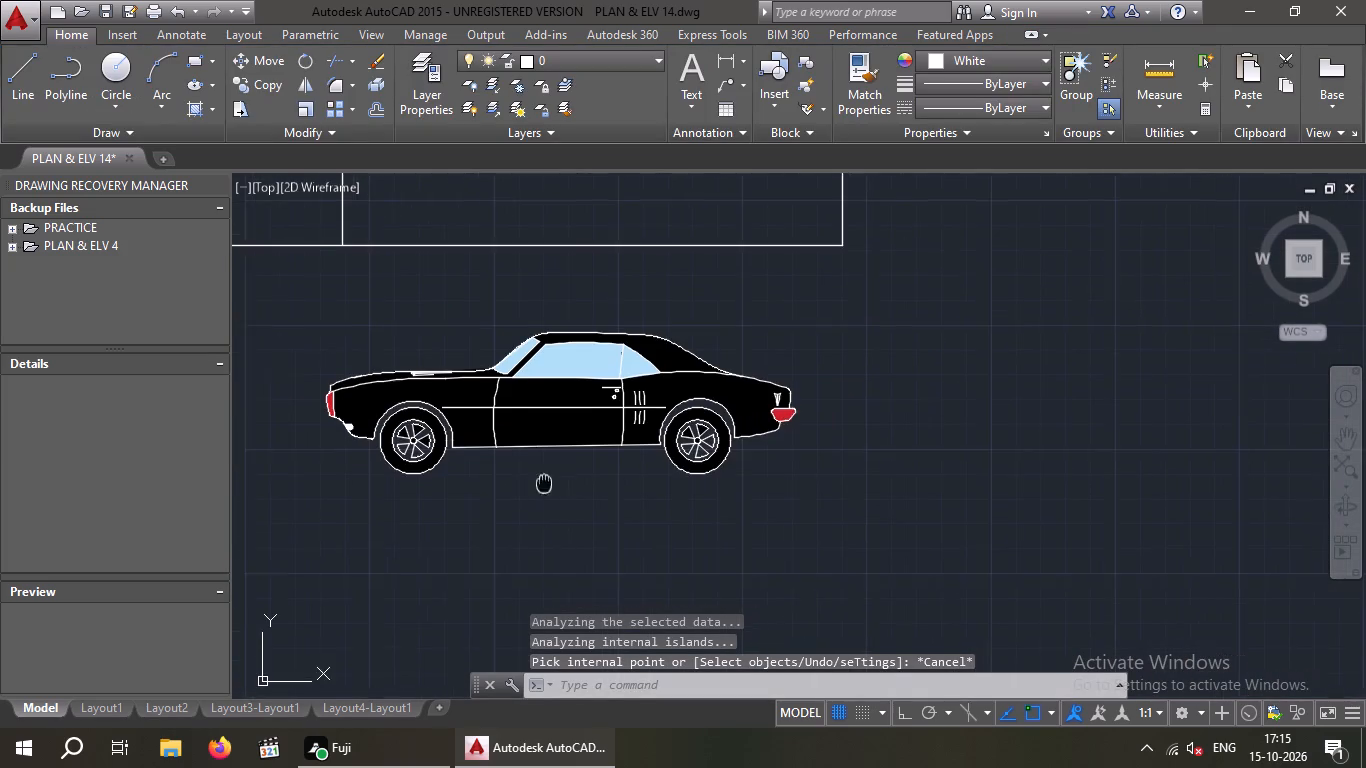
middle_click_drag(544, 483, 558, 482)
key("Escape")
key("Escape")
right_click(570, 491)
middle_click_drag(571, 491, 636, 473)
scroll(637, 473, "down", 1)
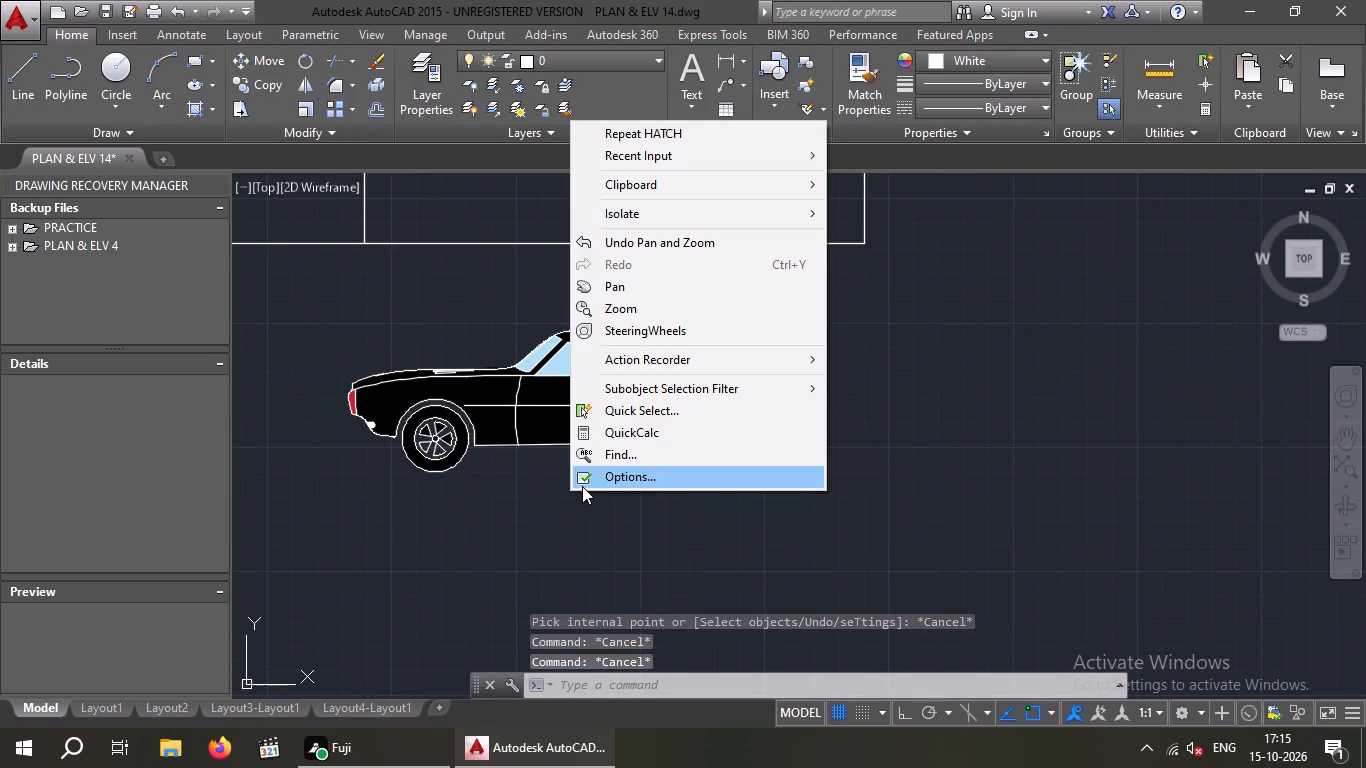
key("ctrl+s")
left_click(676, 521)
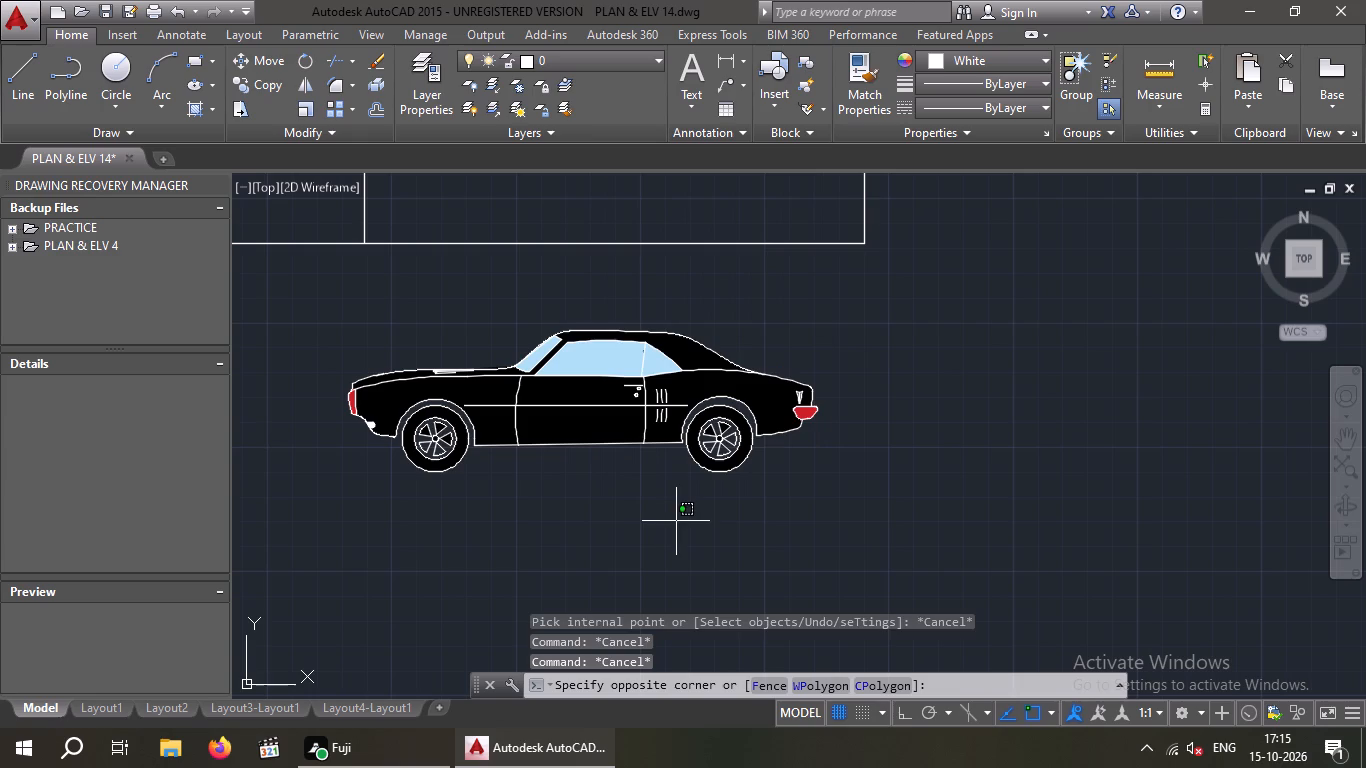
key("ctrl+s")
key("ctrl+s")
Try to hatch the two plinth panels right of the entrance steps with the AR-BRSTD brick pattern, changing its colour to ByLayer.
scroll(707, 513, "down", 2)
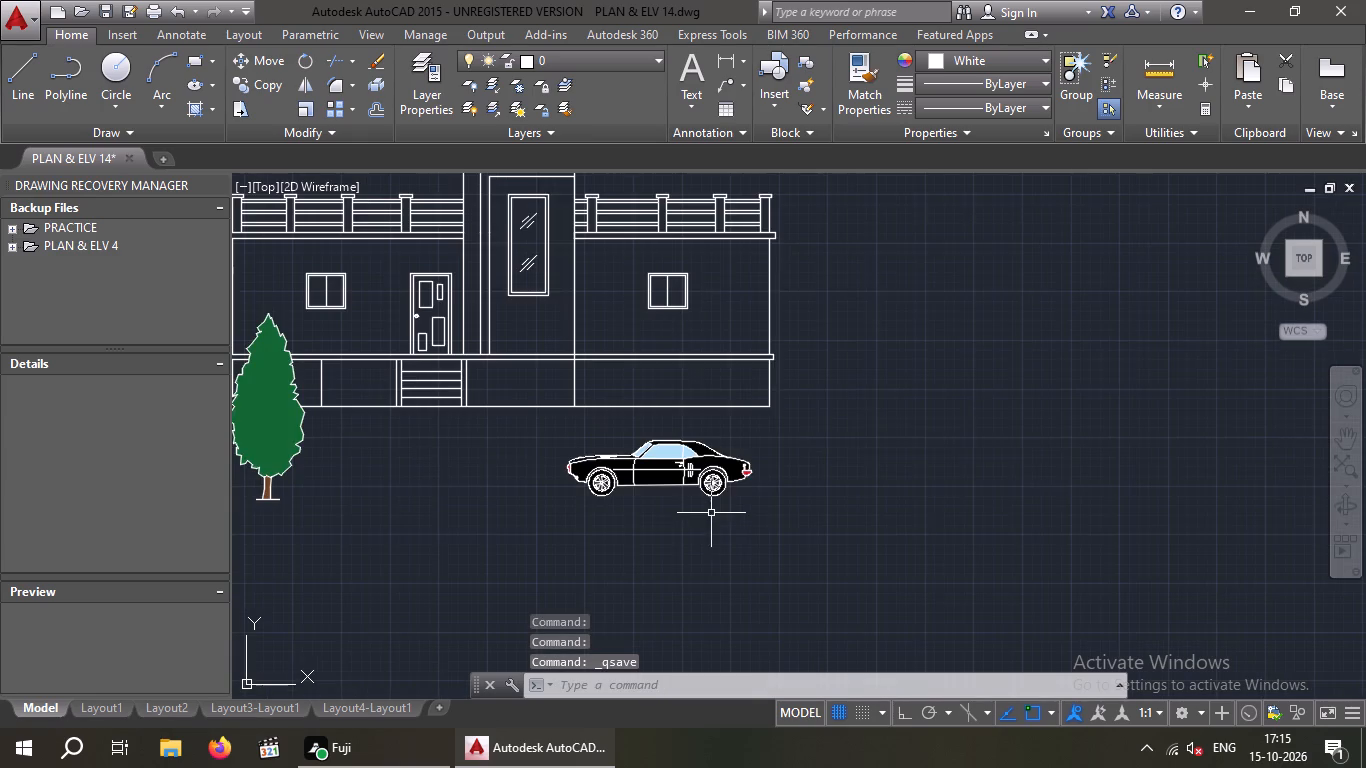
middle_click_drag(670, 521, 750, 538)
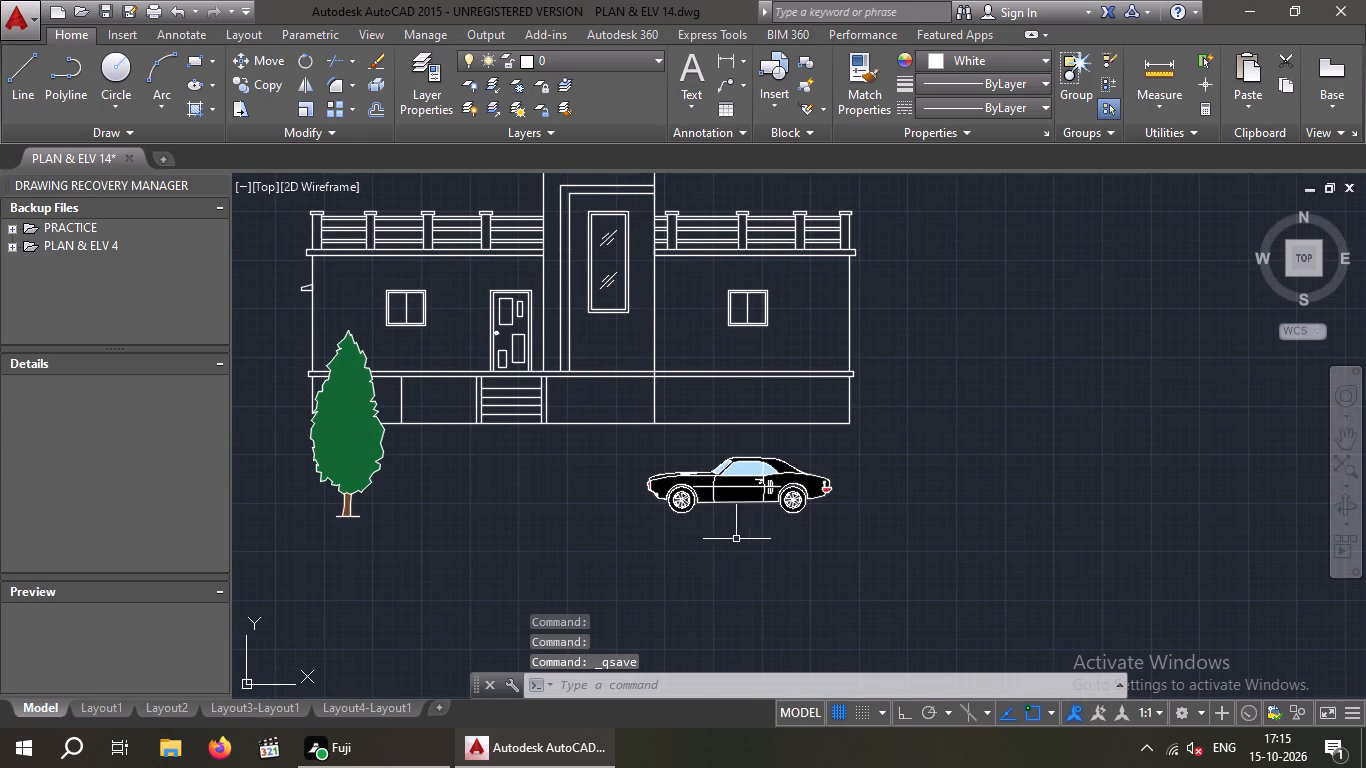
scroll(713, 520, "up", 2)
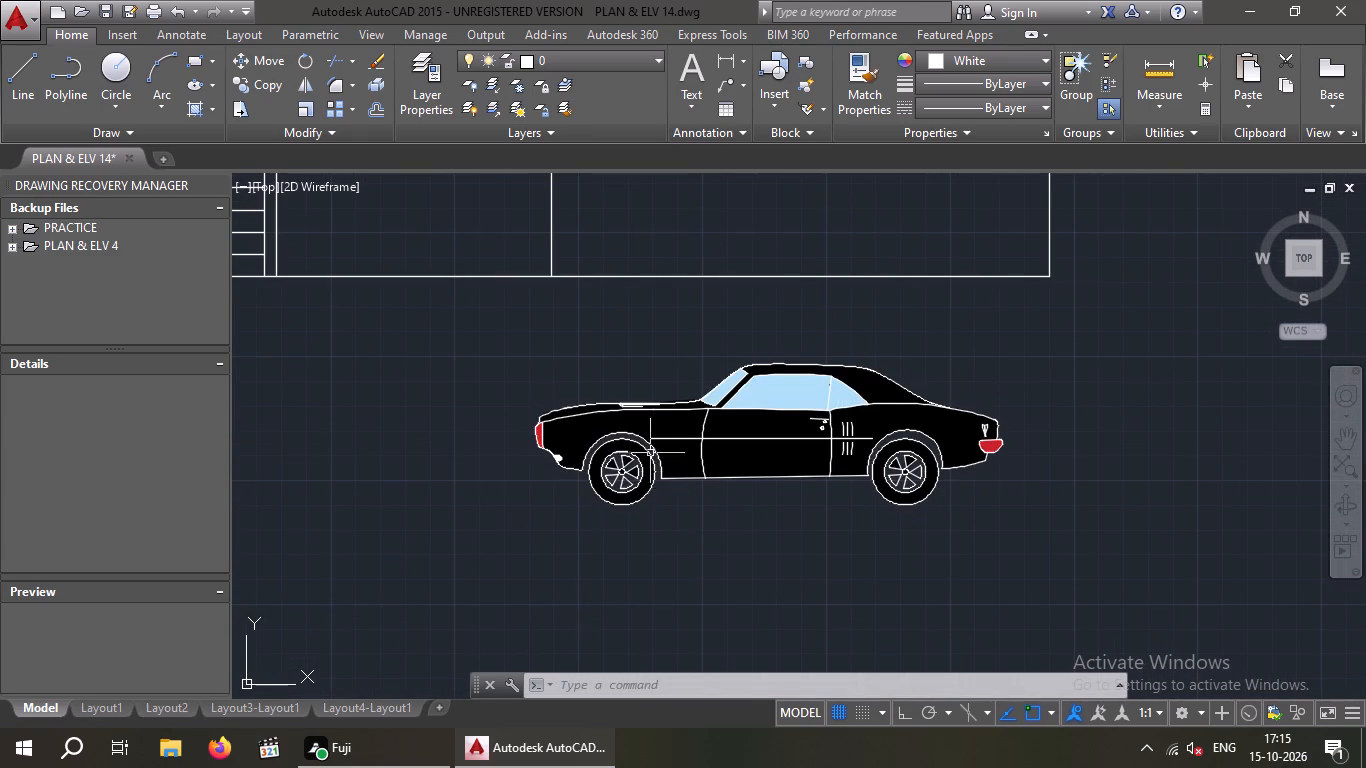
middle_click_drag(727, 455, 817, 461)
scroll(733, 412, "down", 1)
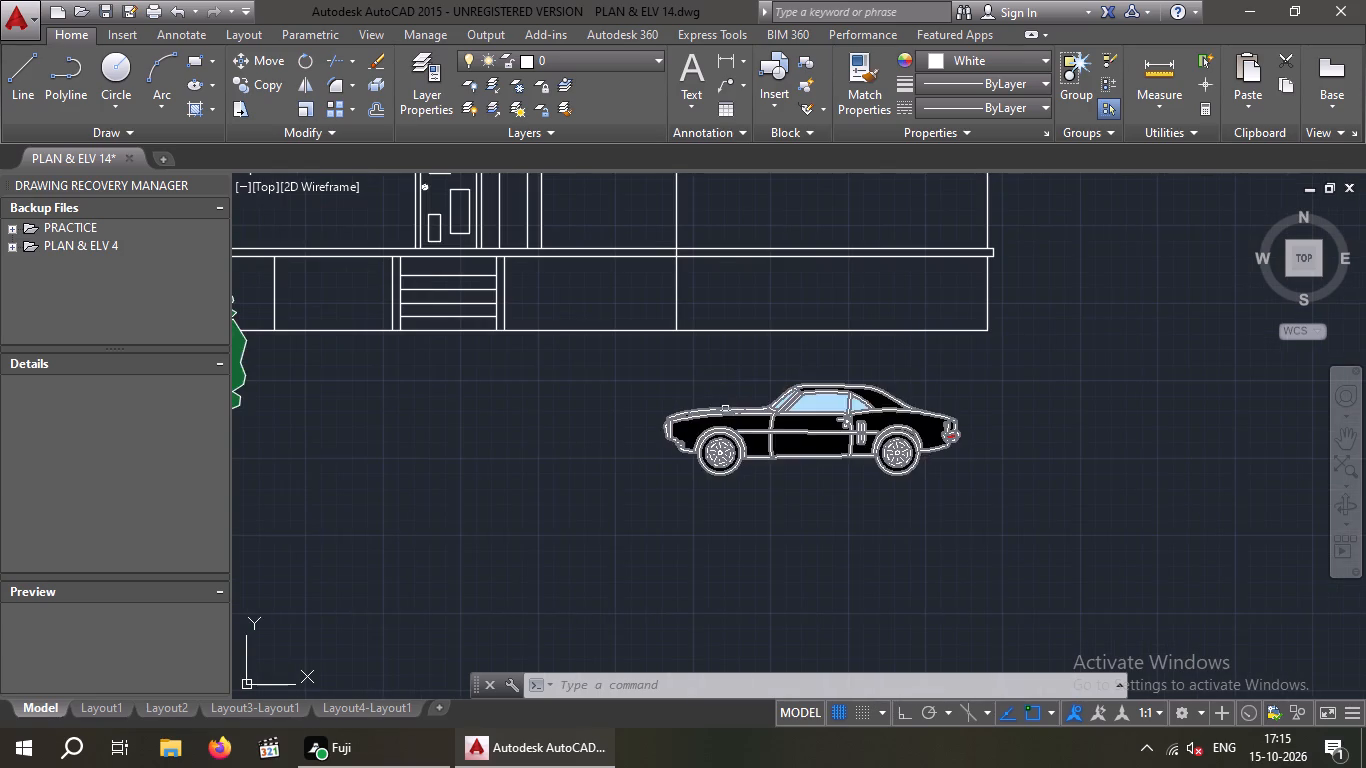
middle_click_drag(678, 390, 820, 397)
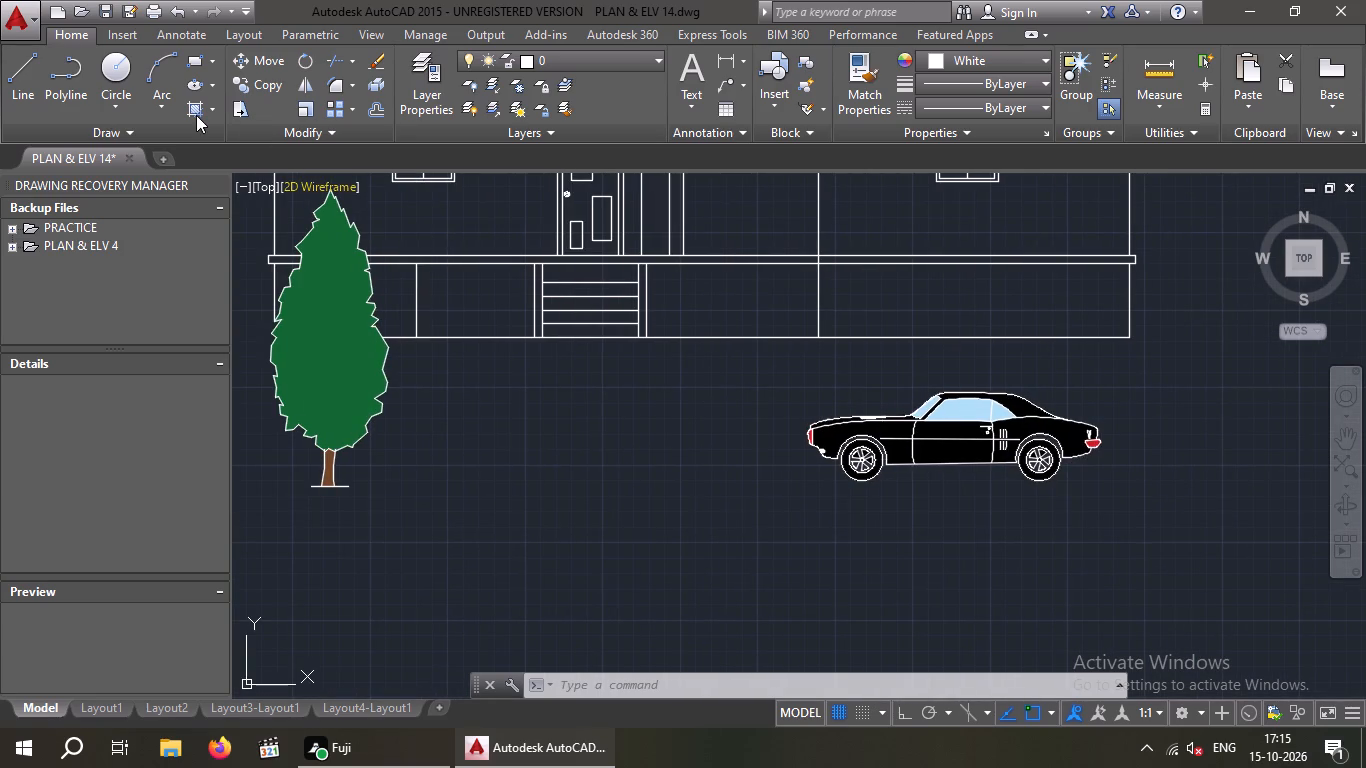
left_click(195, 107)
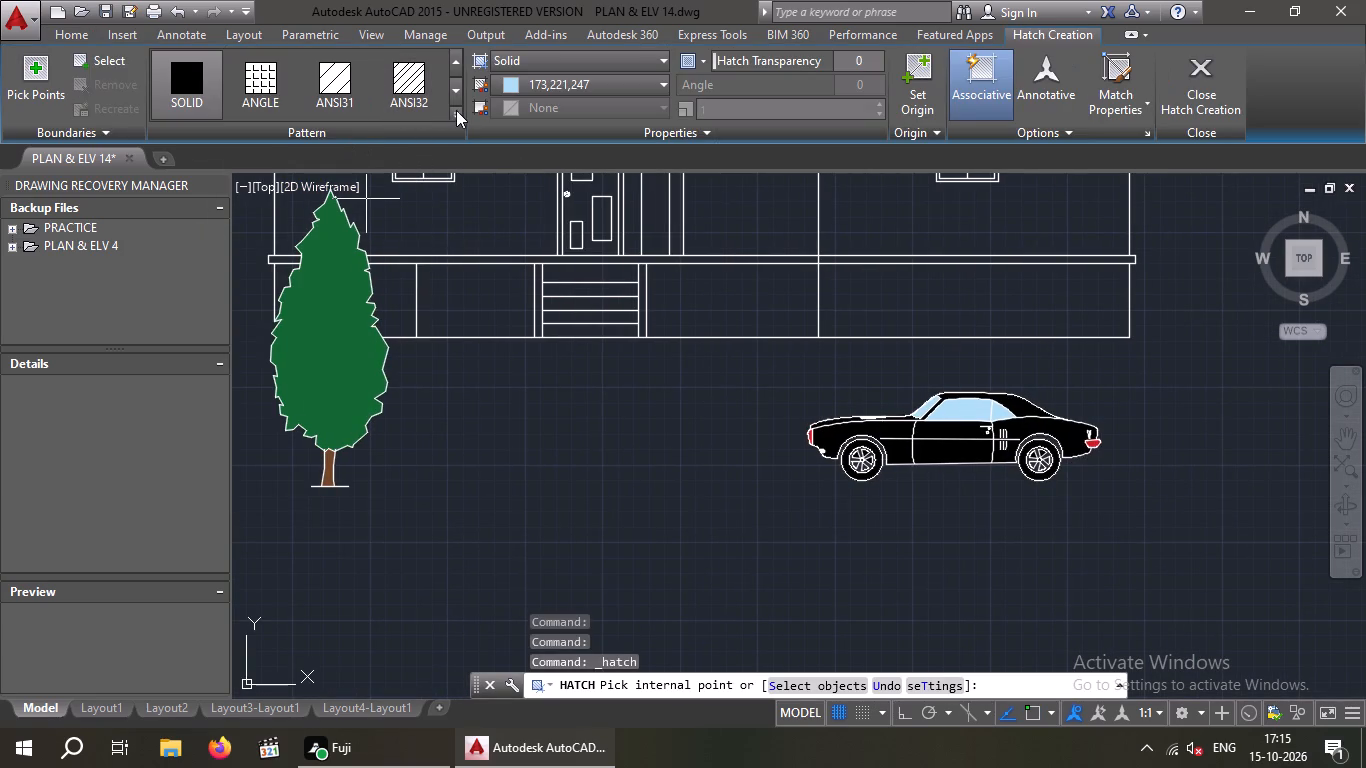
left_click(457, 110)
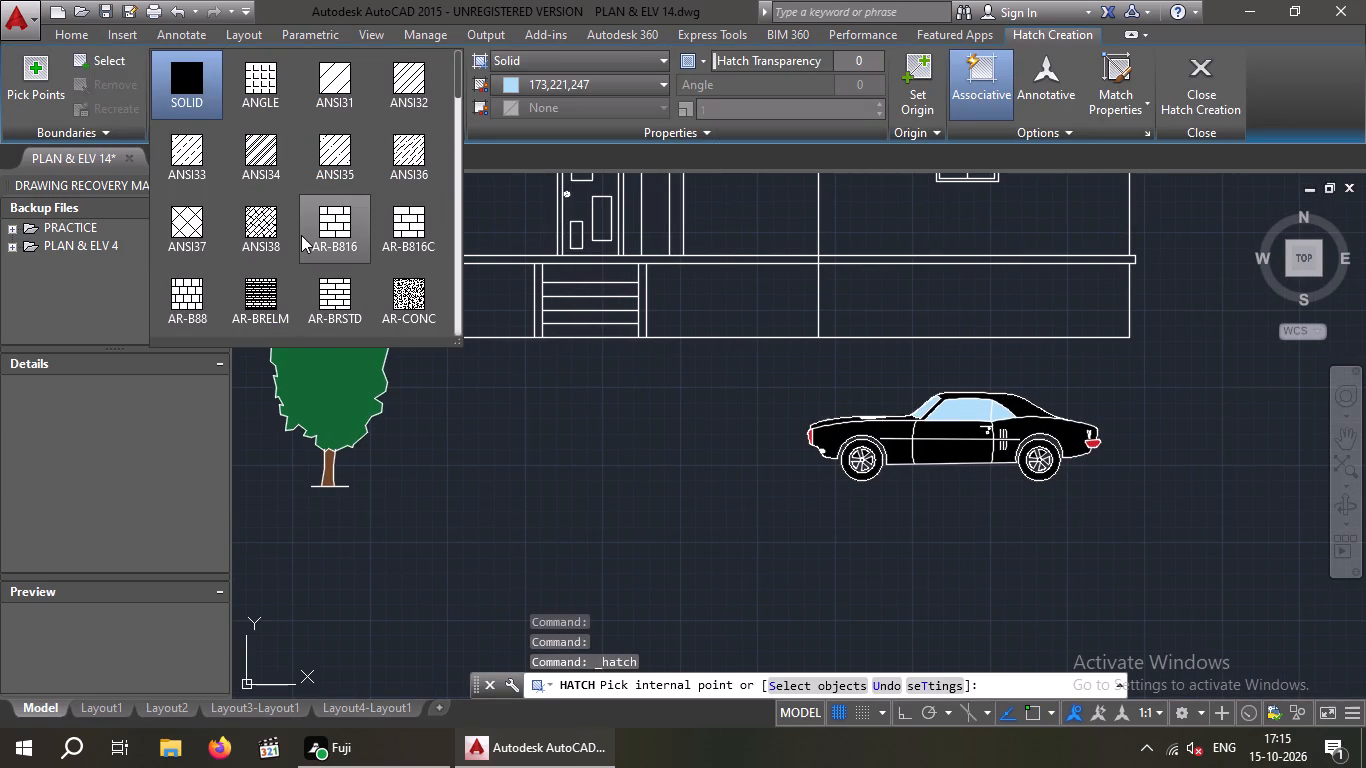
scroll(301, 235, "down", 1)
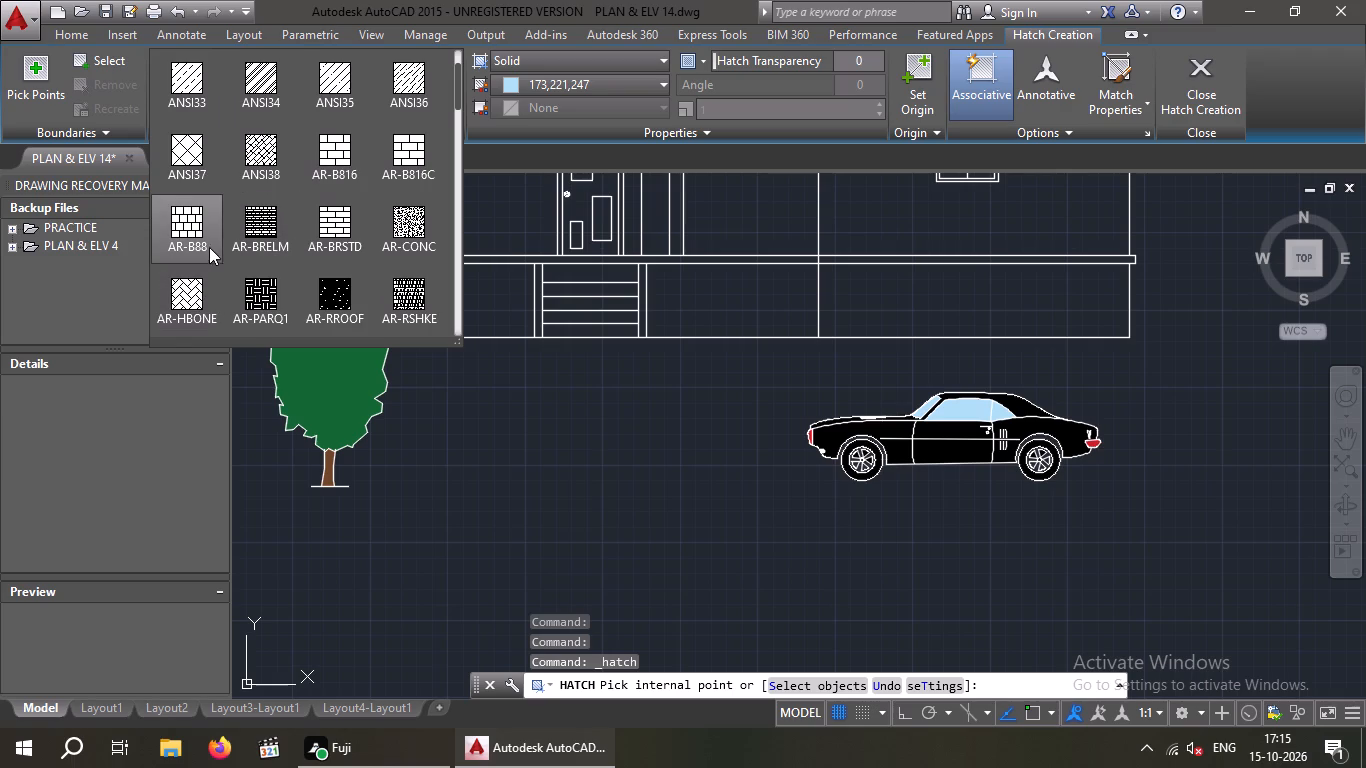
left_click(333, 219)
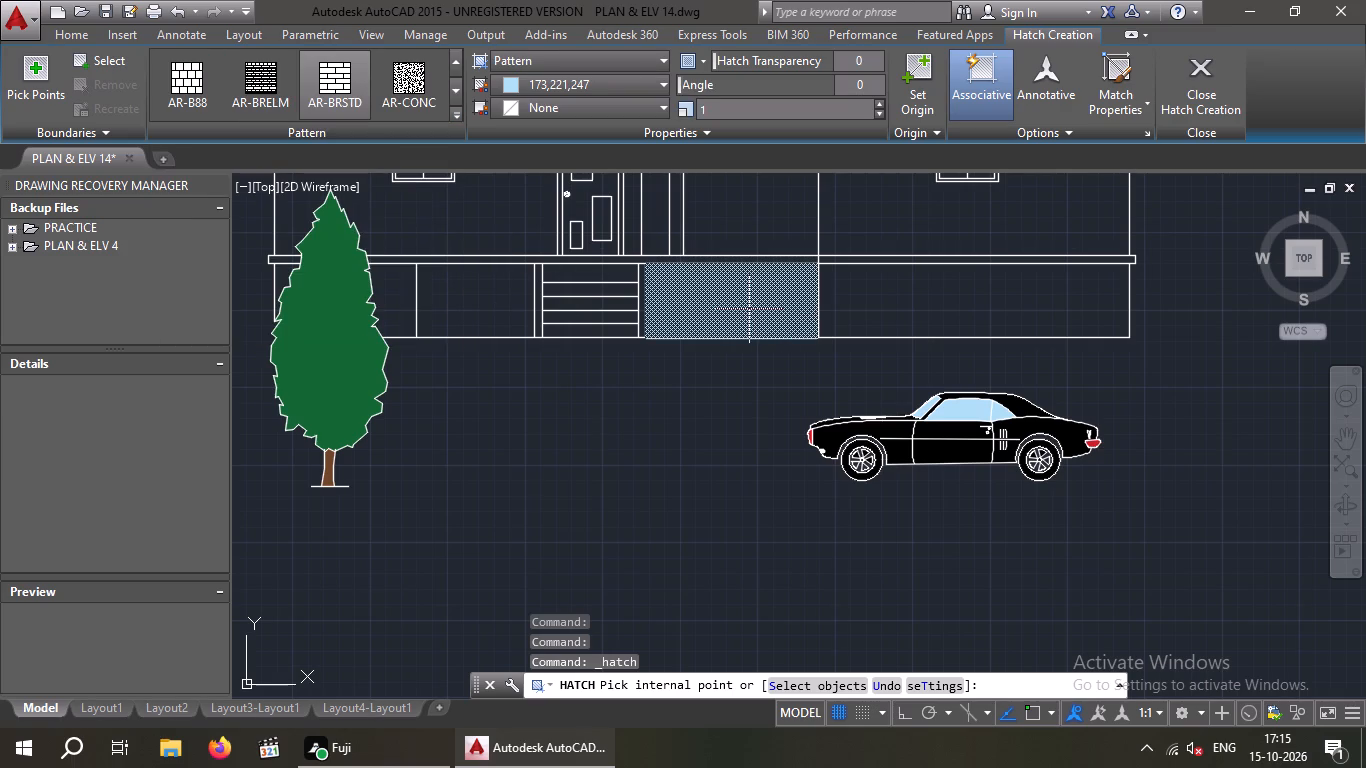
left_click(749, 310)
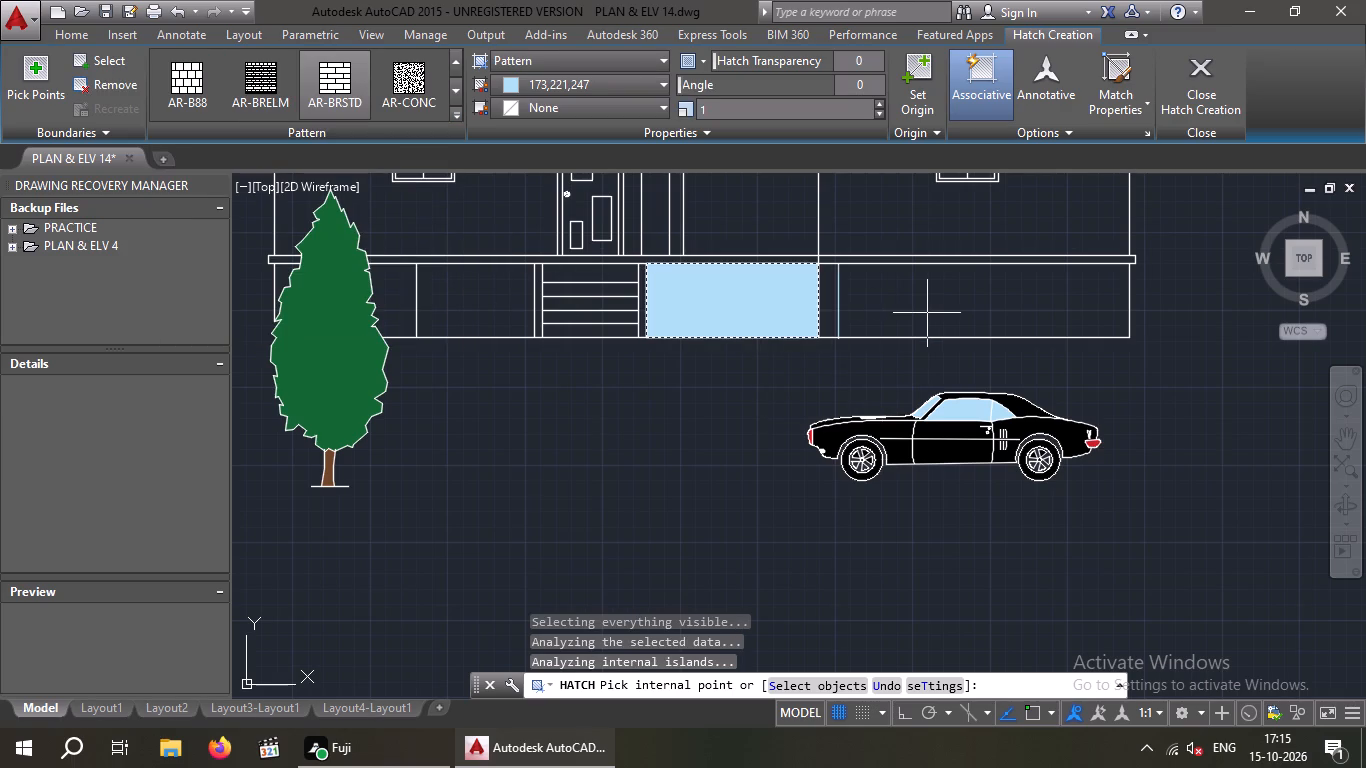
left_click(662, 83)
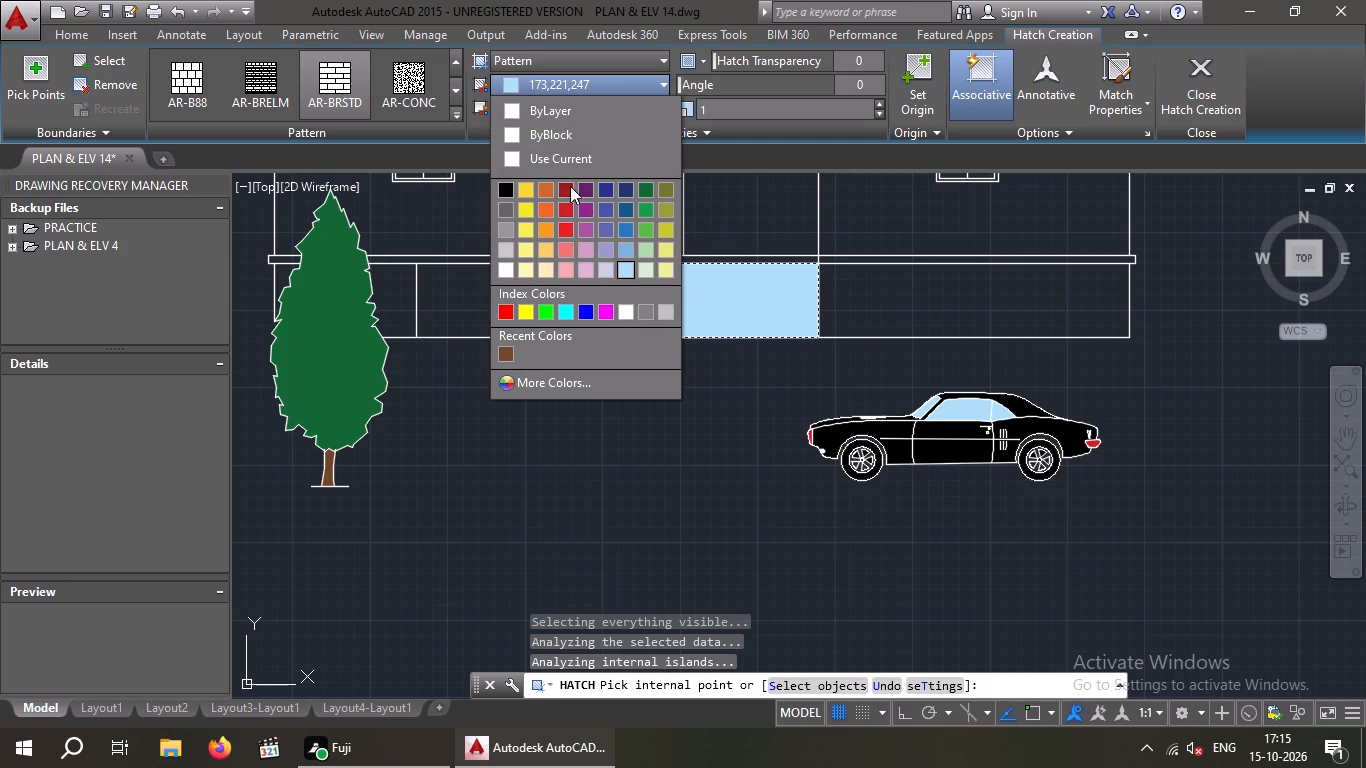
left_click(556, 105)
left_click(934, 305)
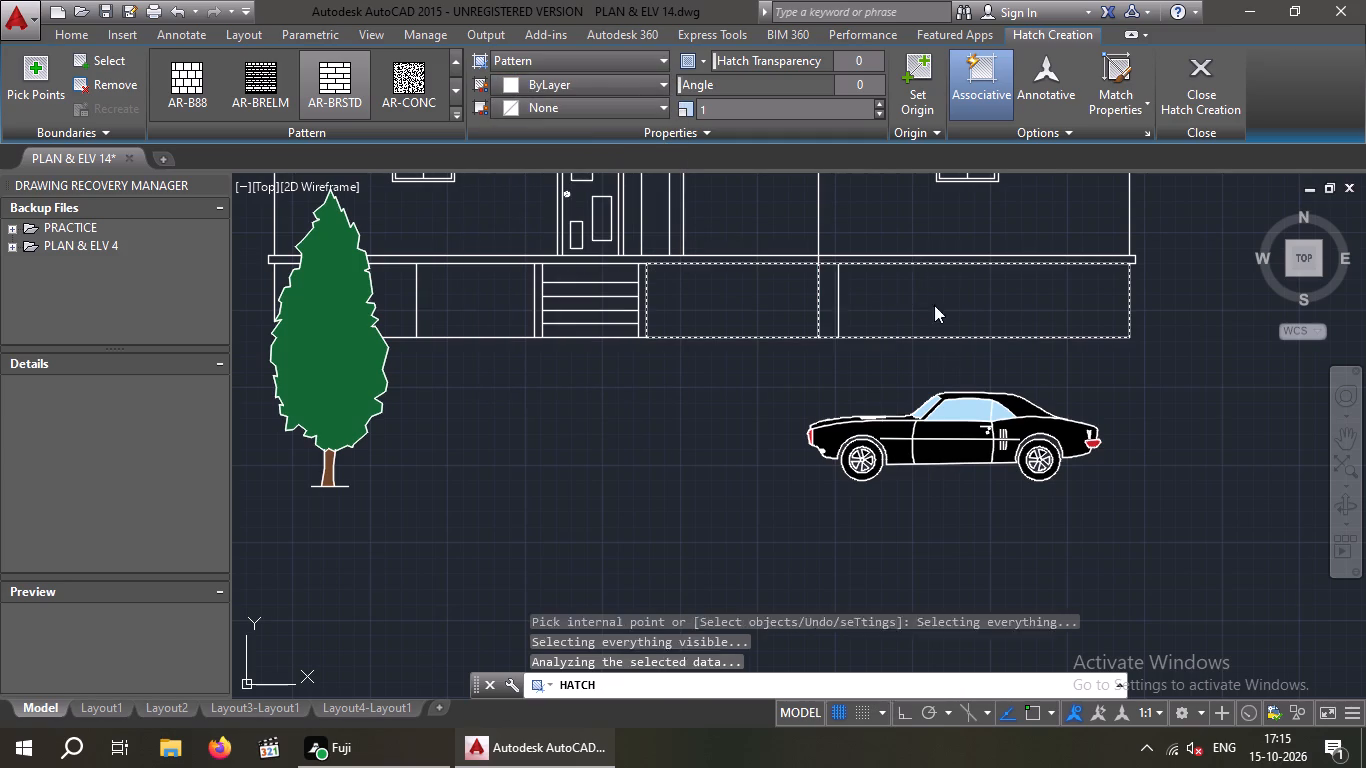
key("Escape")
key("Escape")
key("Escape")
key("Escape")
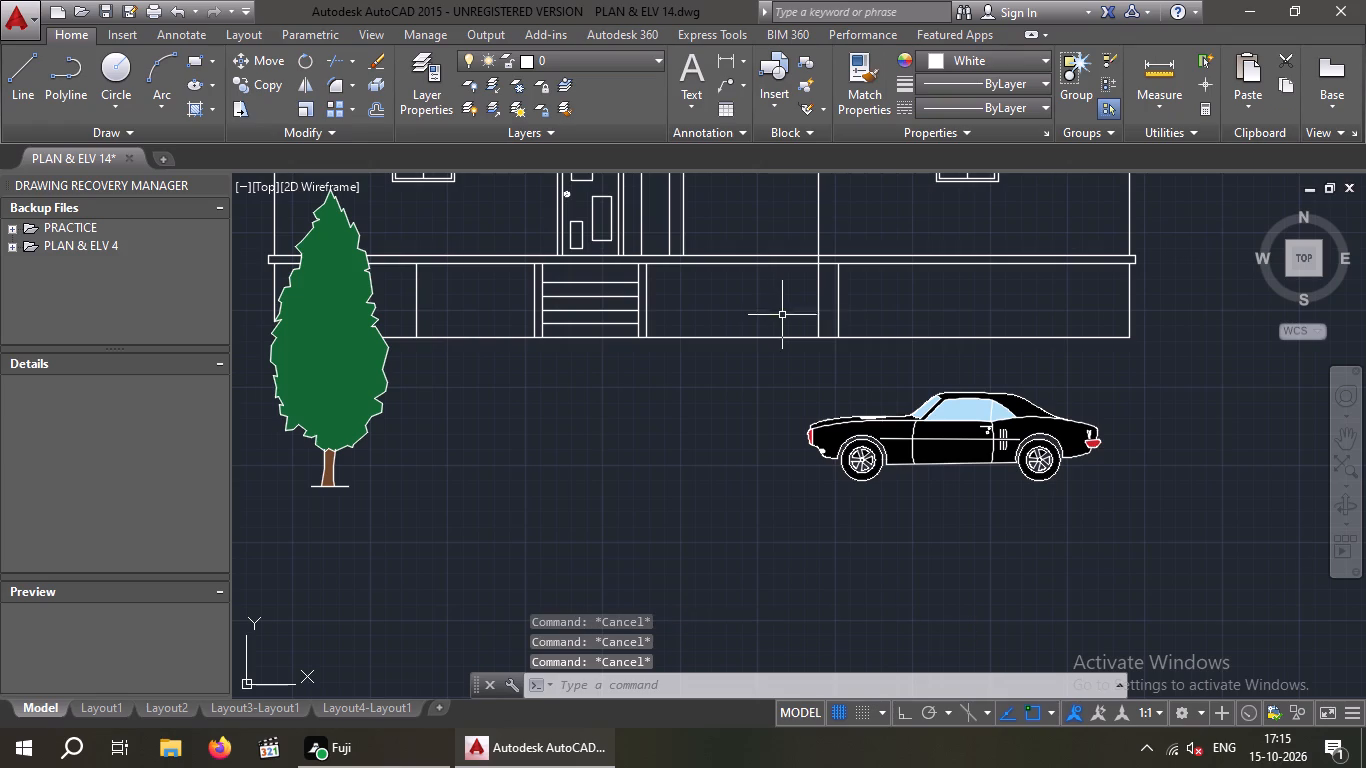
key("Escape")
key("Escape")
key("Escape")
Trim the tower's right vertical wall line away where it crosses the plinth and the thin floor slab above it.
scroll(799, 281, "down", 2)
middle_click_drag(775, 316, 678, 401)
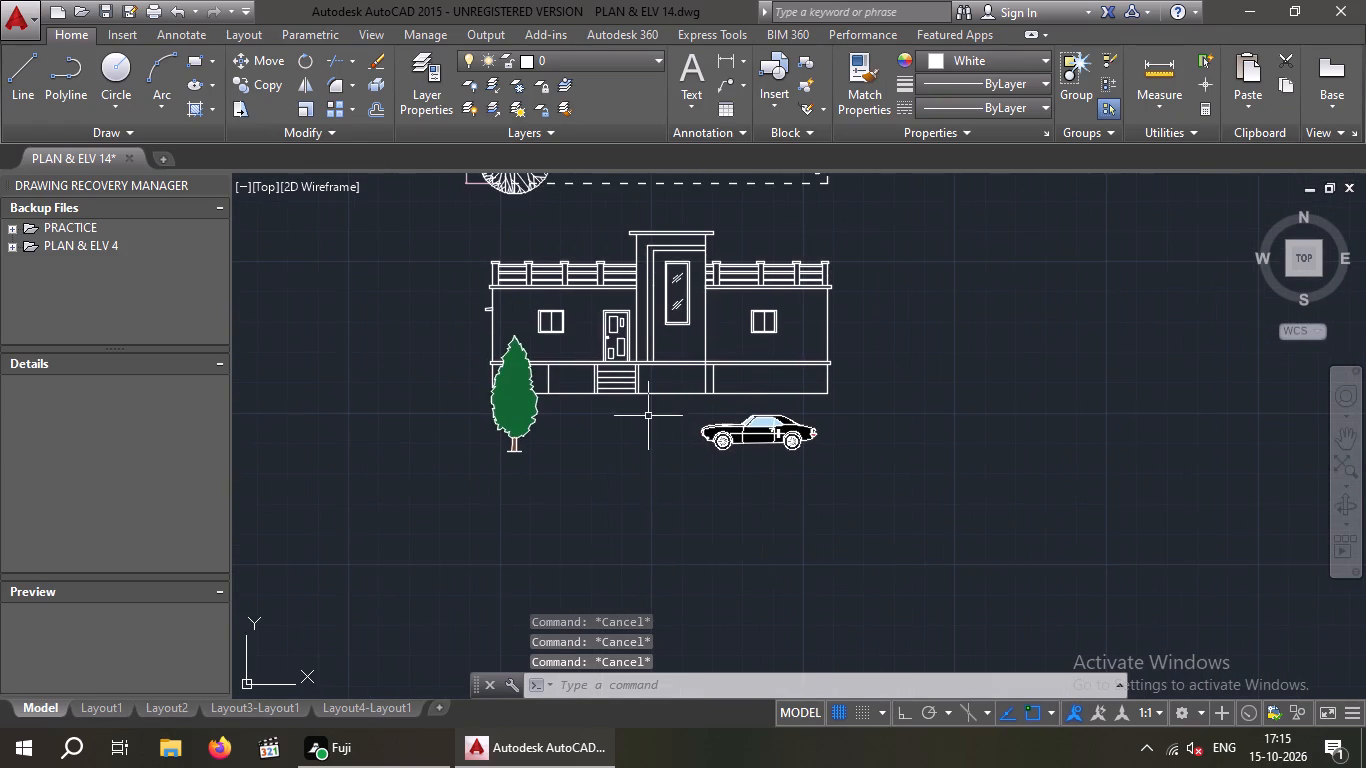
scroll(675, 414, "up", 3)
middle_click_drag(717, 396, 581, 517)
scroll(604, 487, "down", 1)
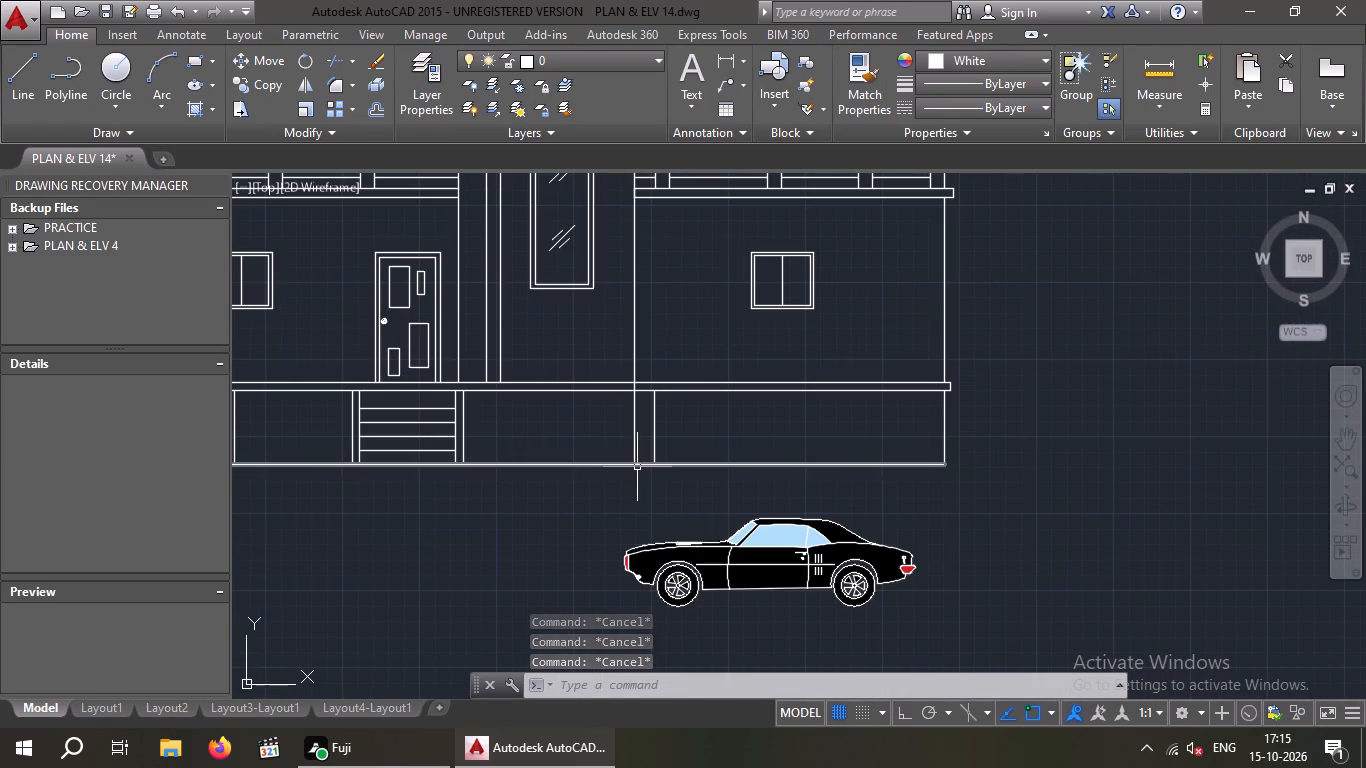
key("t")
key("r")
key("space")
key("space")
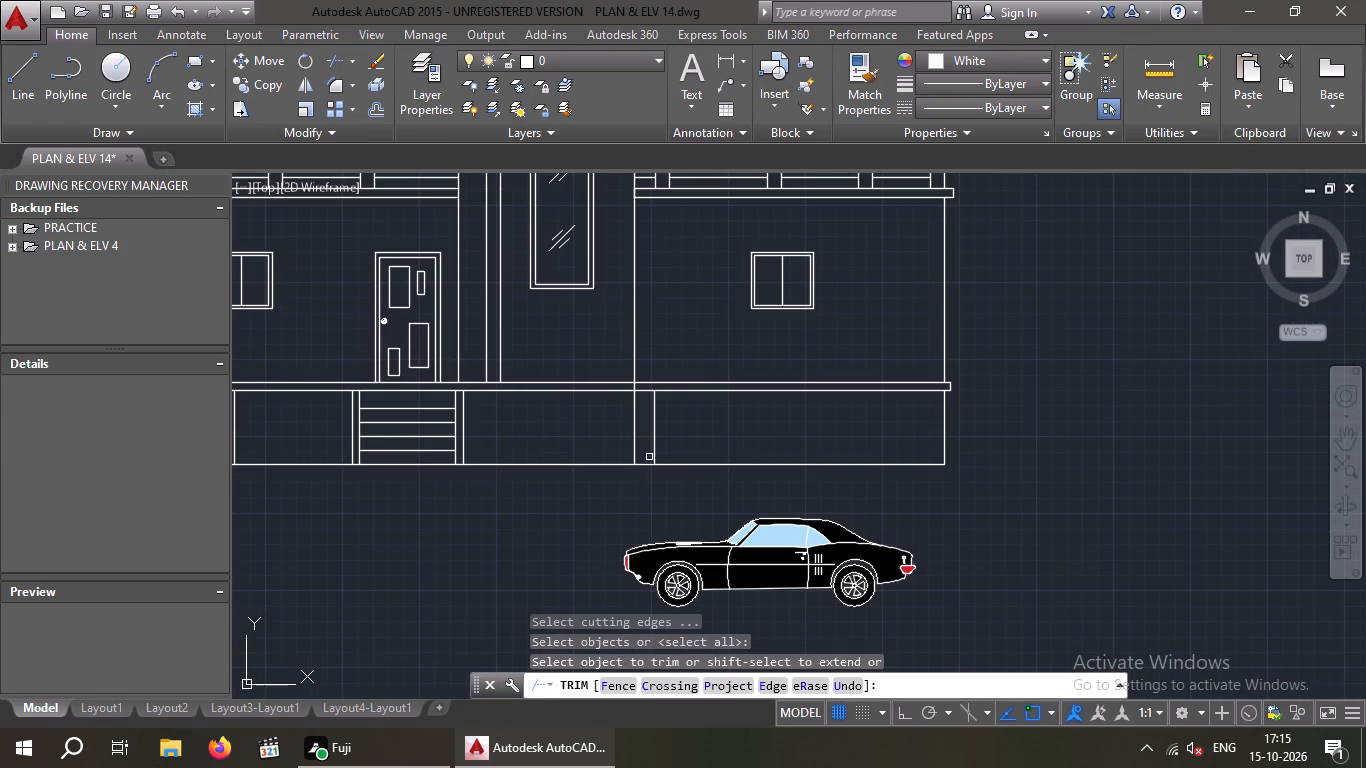
left_click(634, 436)
scroll(639, 383, "up", 3)
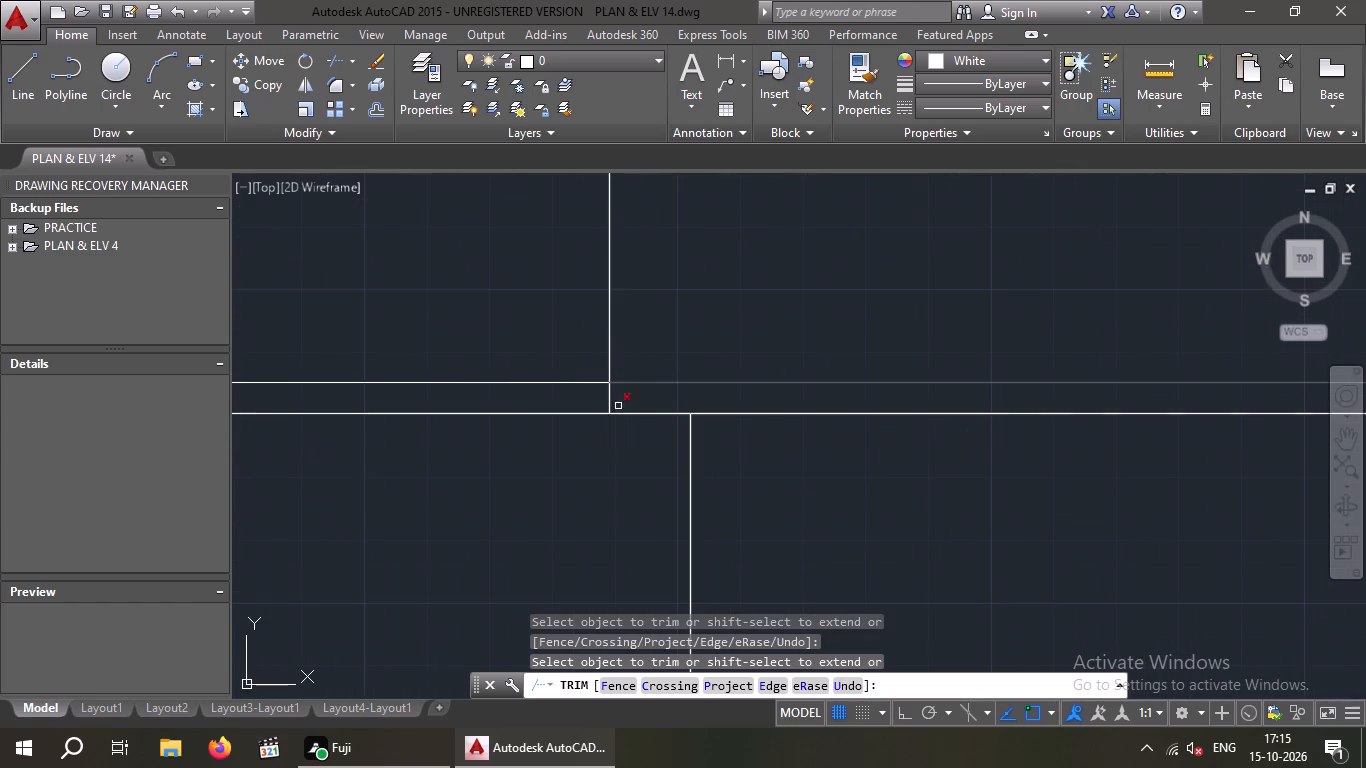
left_click(611, 403)
scroll(605, 504, "down", 2)
key("Escape")
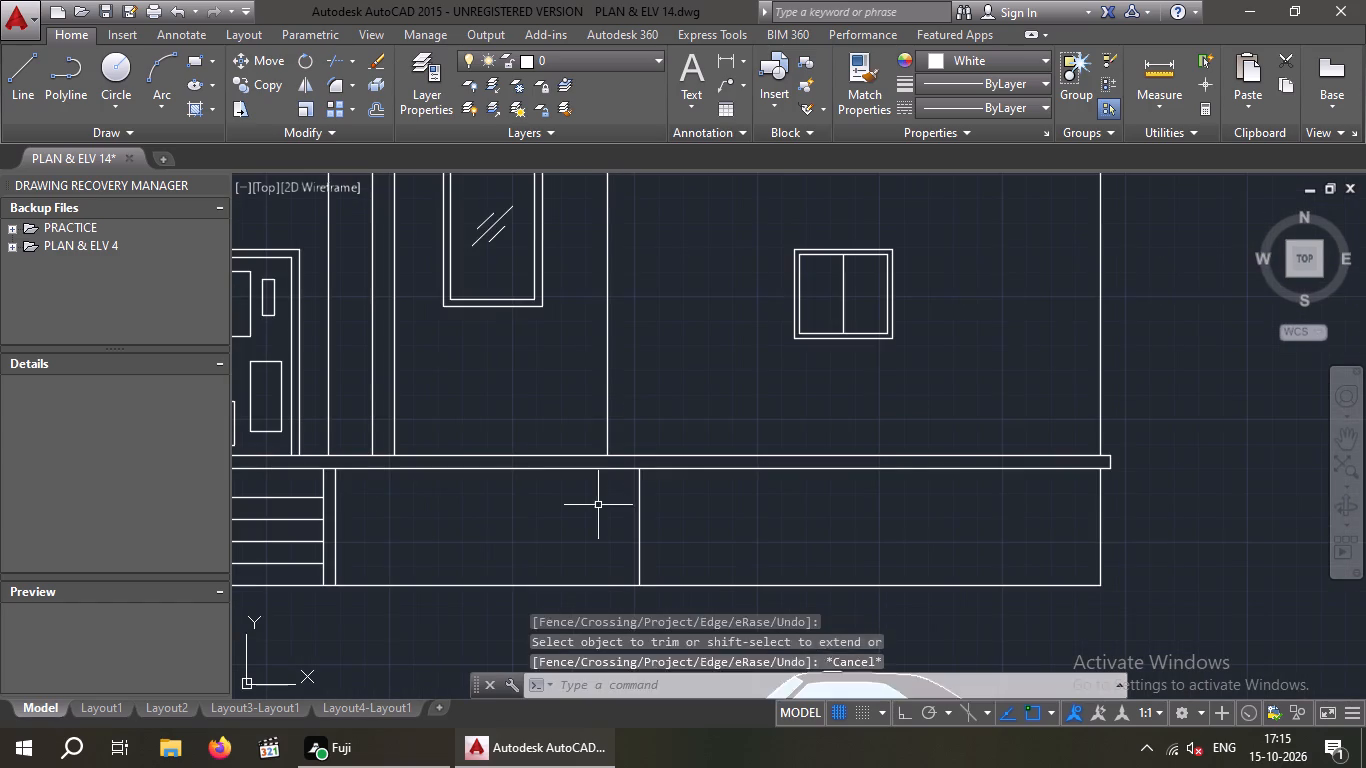
key("Escape")
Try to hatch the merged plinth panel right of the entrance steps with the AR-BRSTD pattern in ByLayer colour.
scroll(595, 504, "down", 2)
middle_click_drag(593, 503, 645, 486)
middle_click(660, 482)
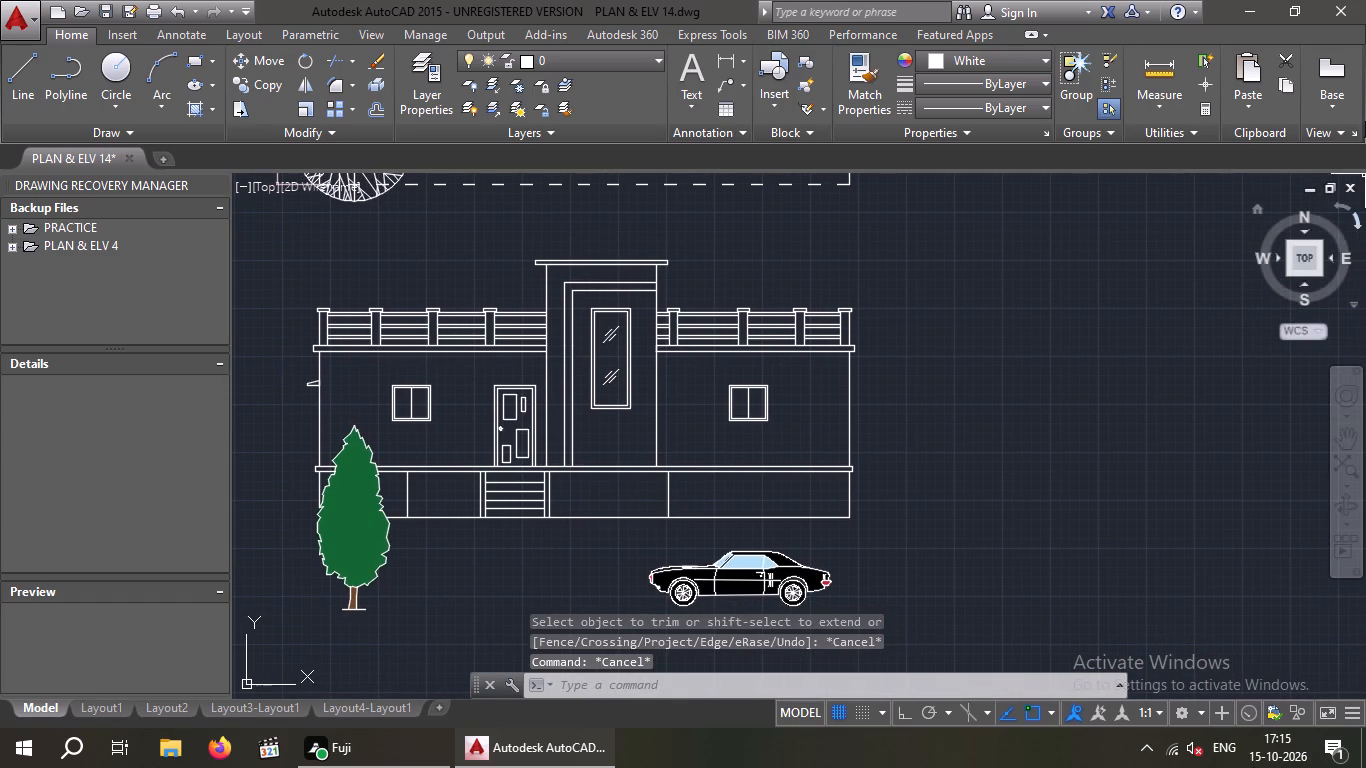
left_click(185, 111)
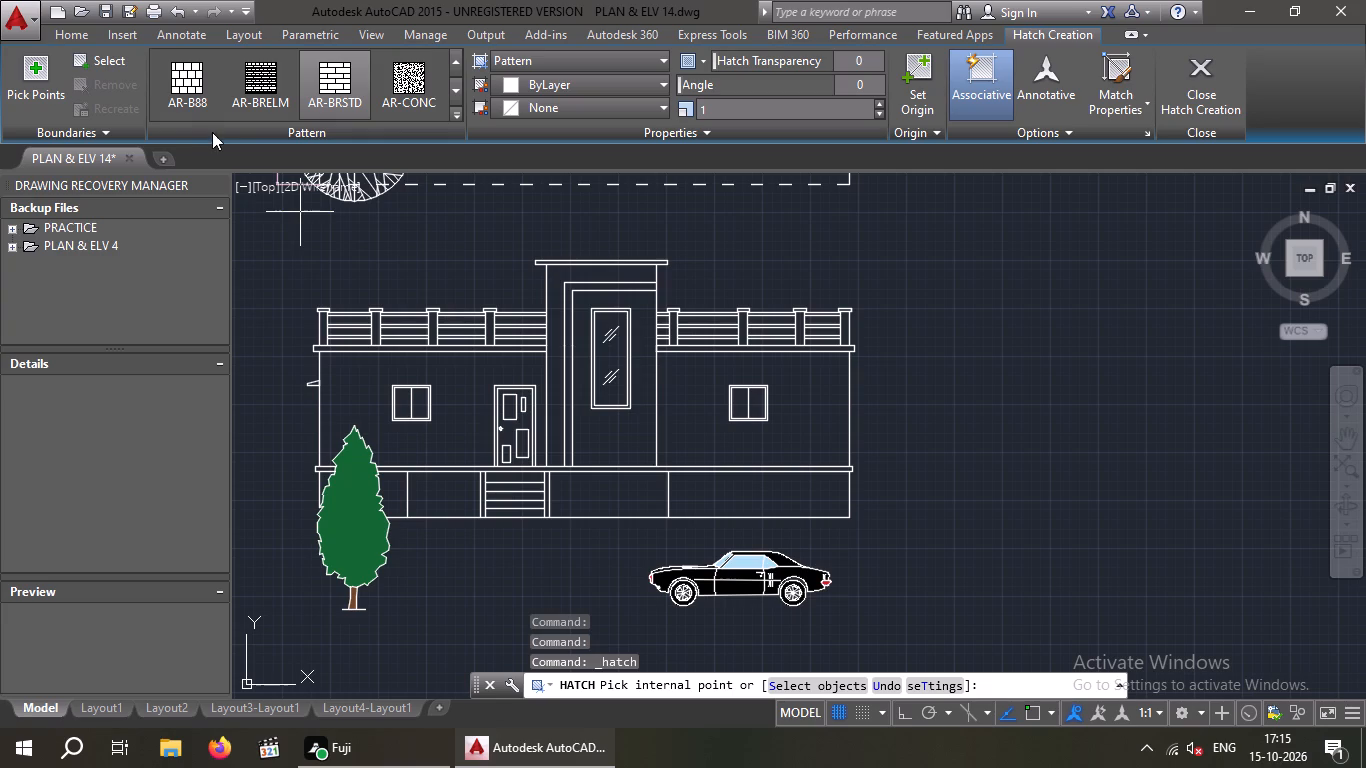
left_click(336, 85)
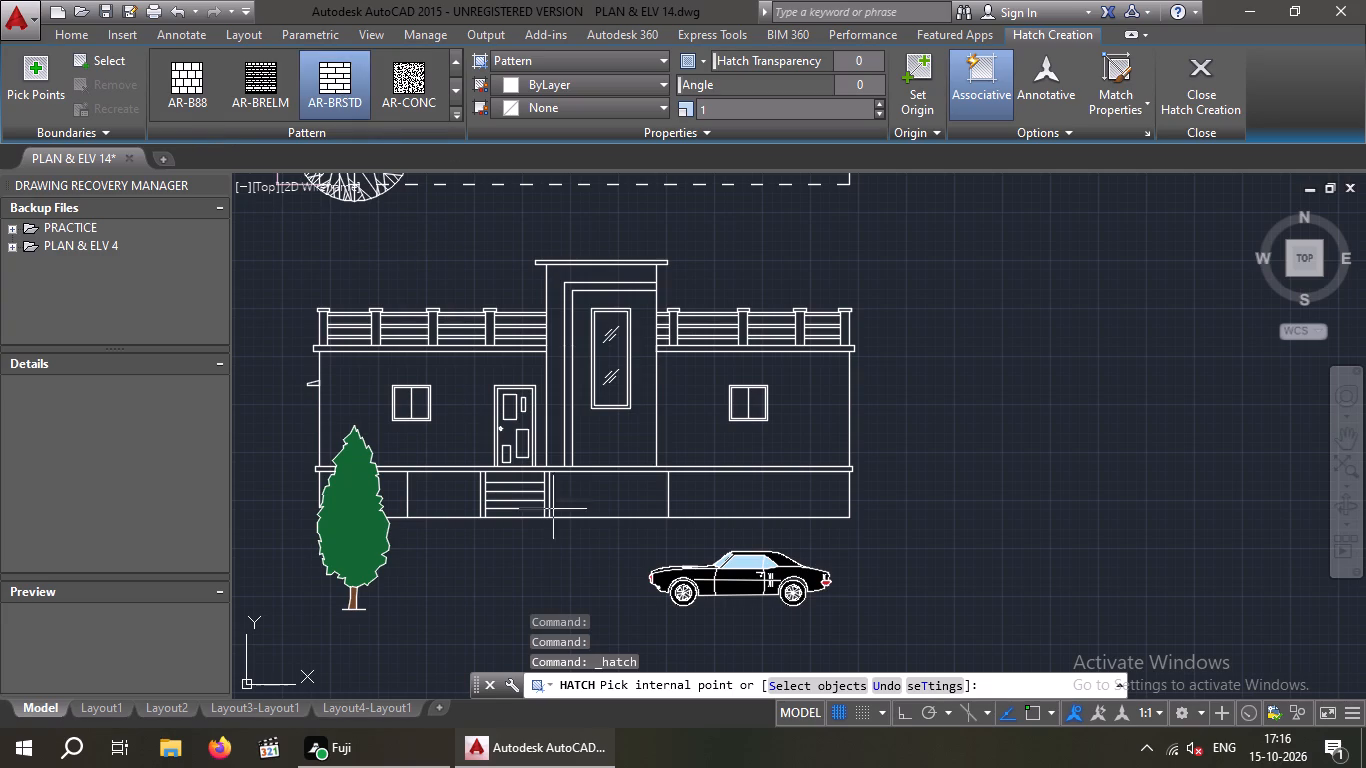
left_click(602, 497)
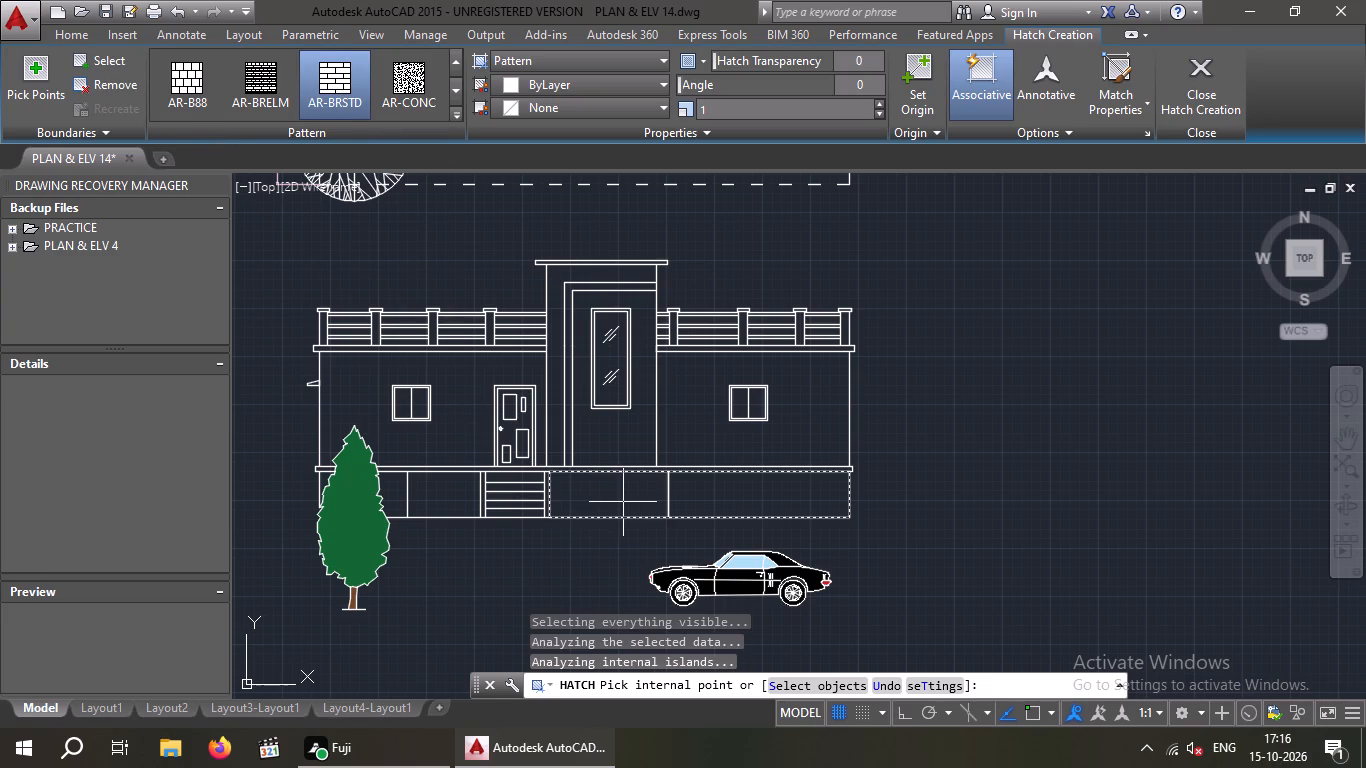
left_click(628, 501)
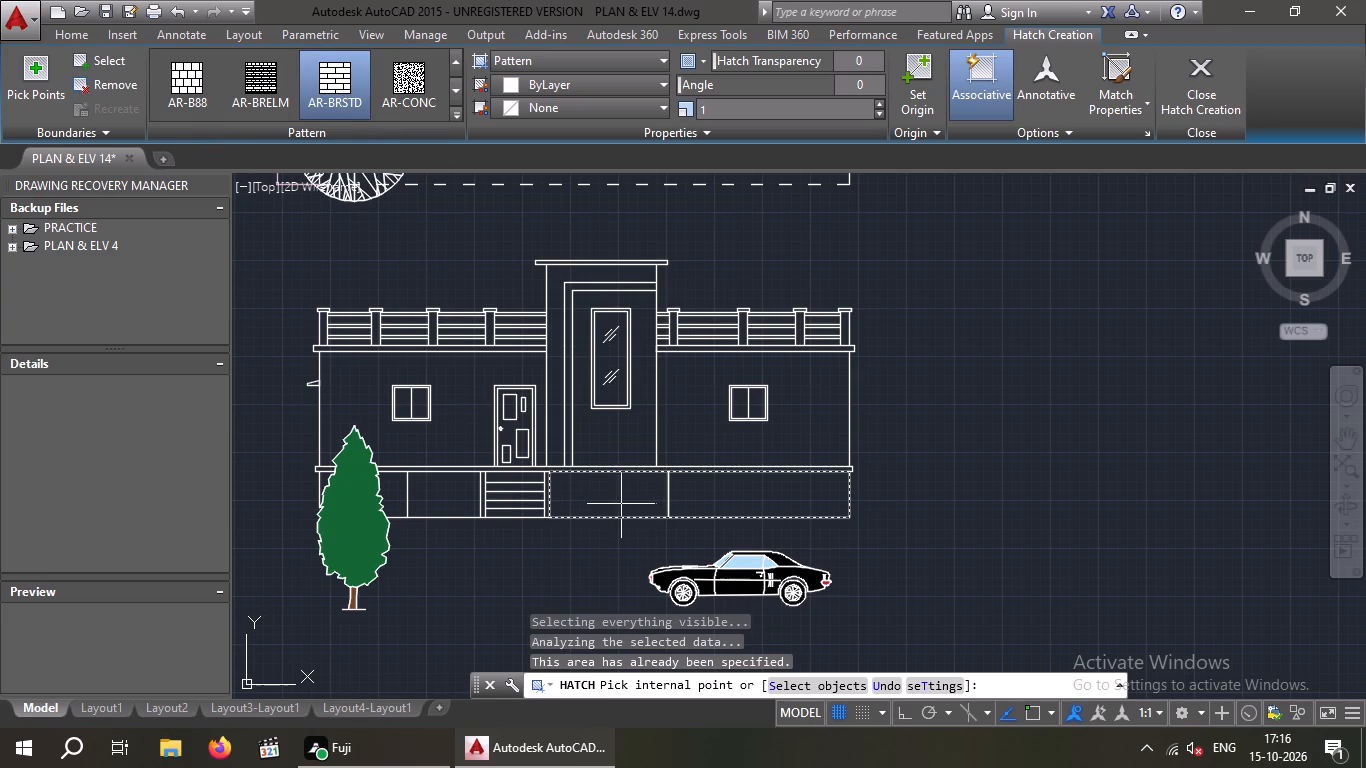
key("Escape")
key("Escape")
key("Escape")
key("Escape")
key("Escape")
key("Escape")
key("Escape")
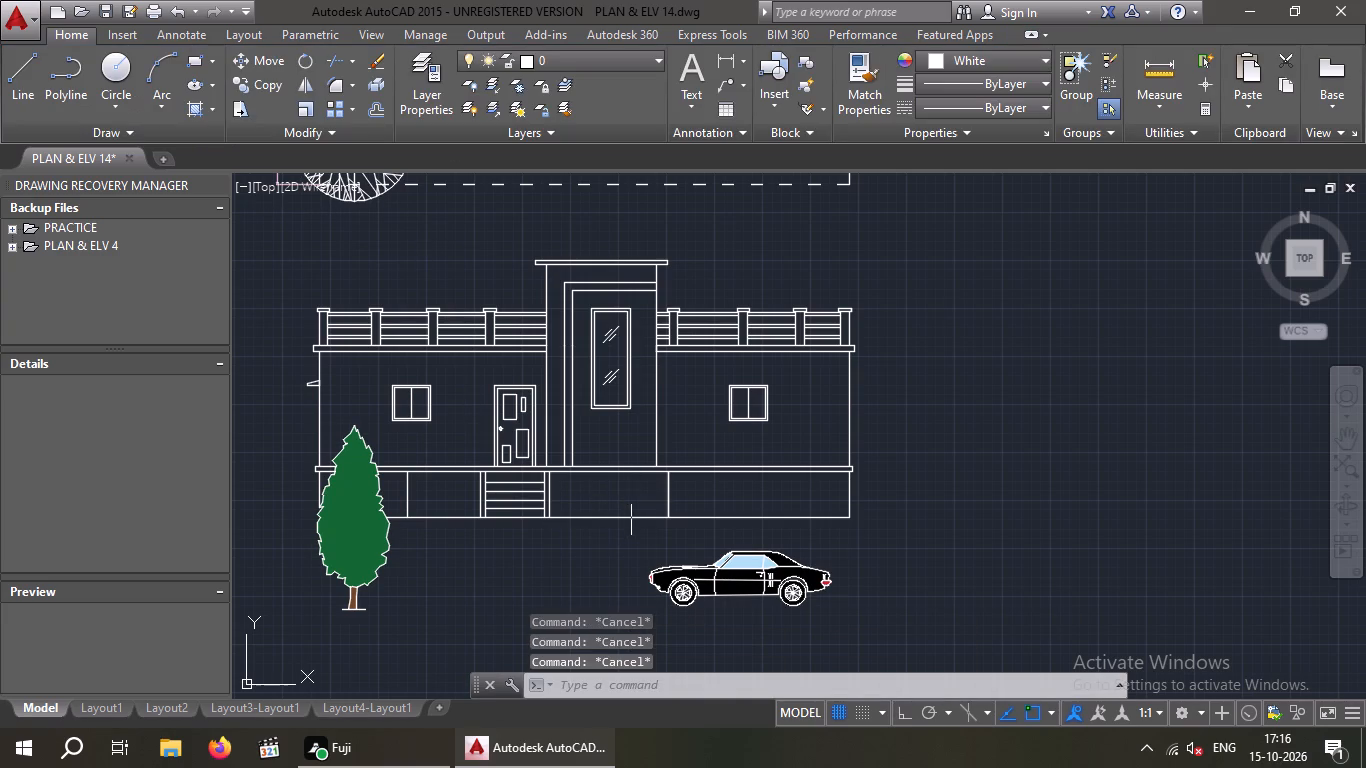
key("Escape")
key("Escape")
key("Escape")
Hatch the plinth right of the entrance steps with the AR-BRSTD brick pattern, ByLayer colour, at scale 0.04.
scroll(628, 496, "up", 2)
scroll(628, 496, "down", 1)
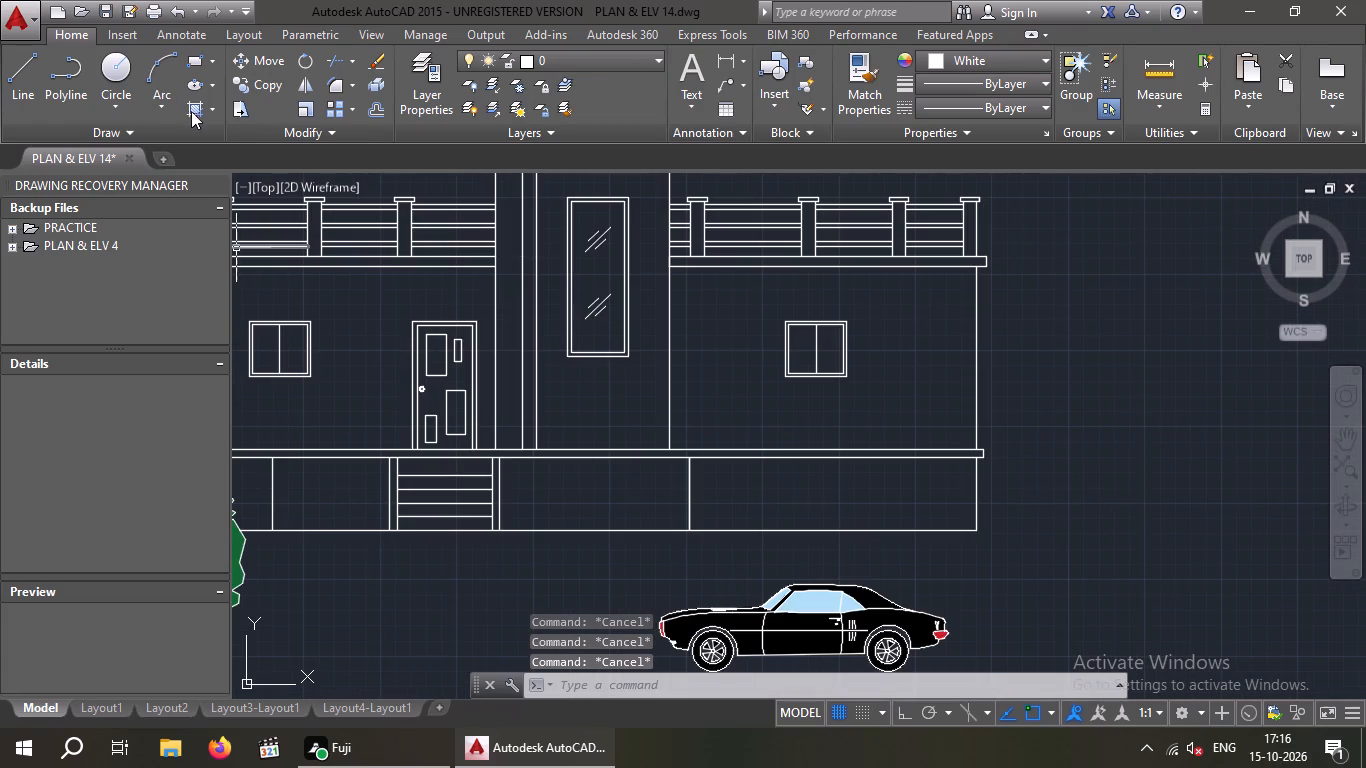
left_click(191, 103)
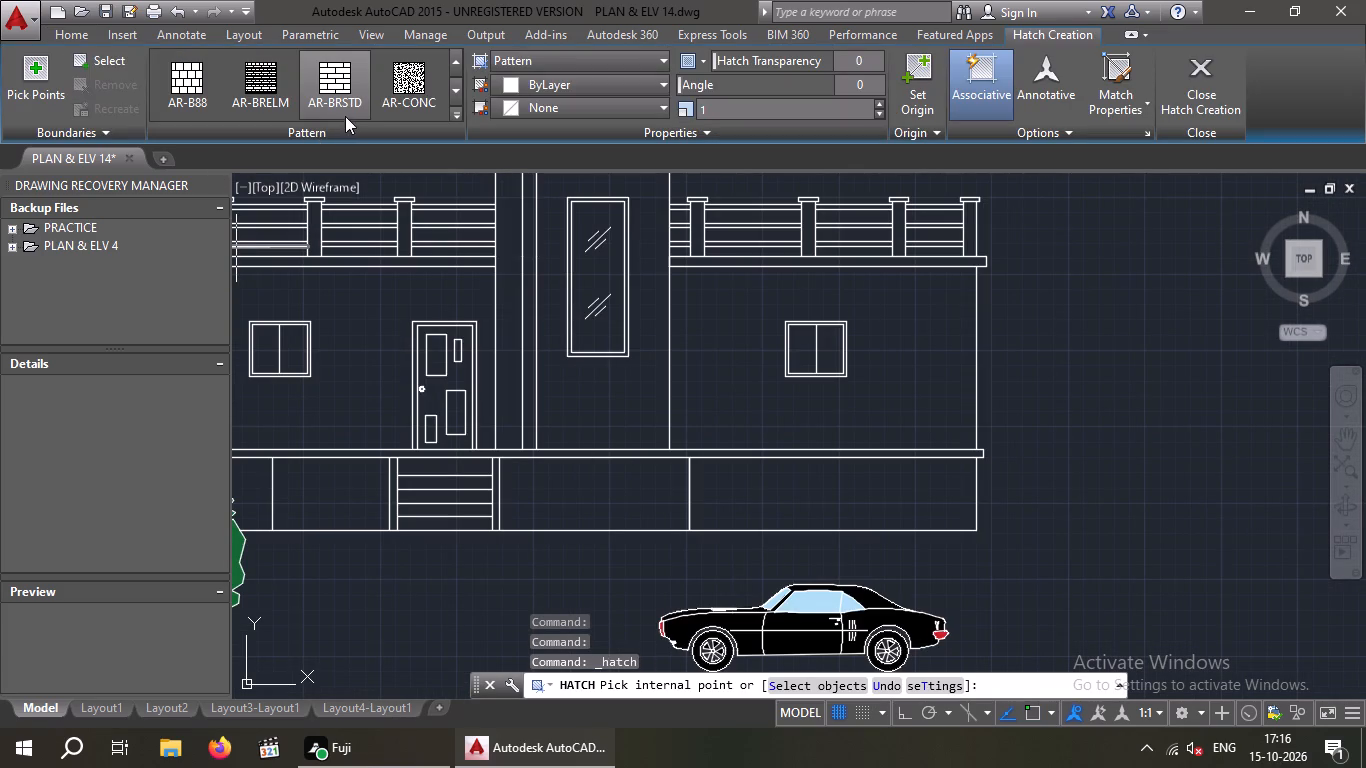
left_click(338, 87)
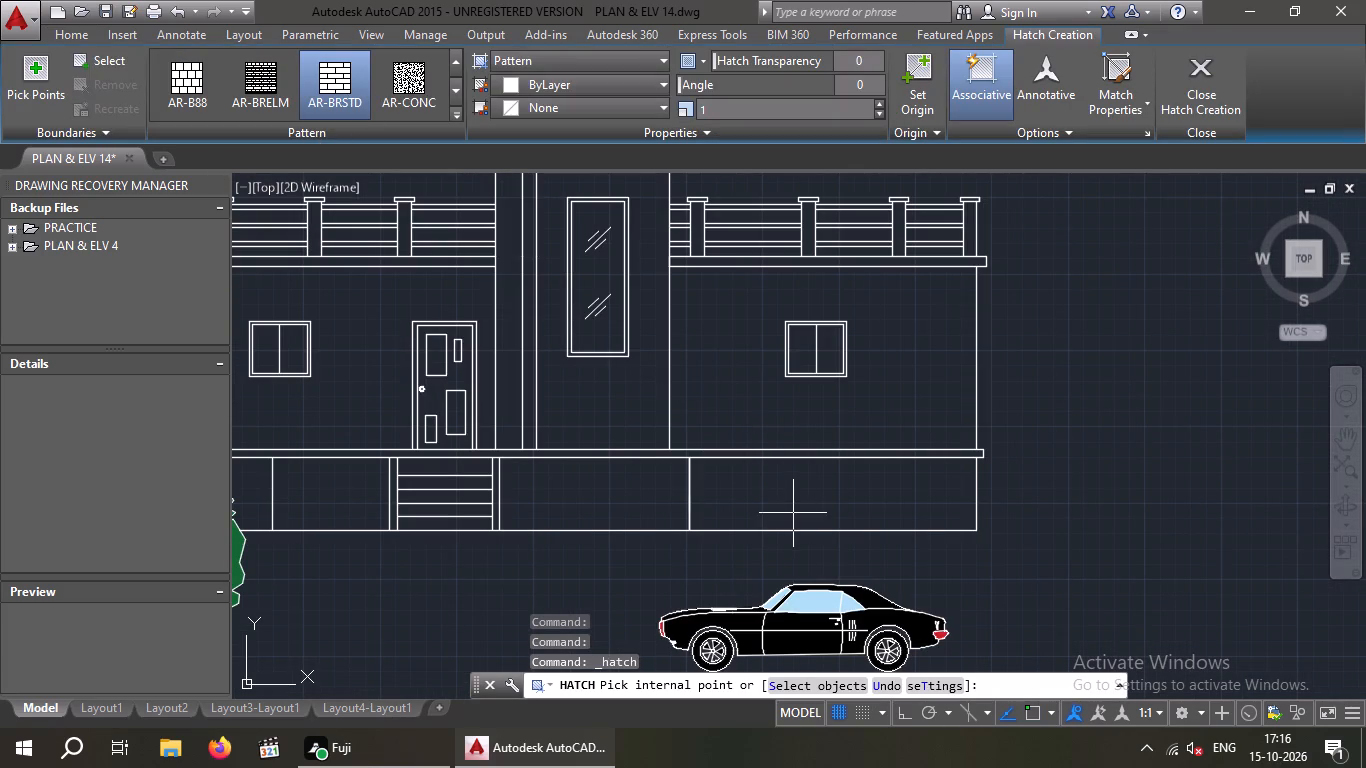
left_click(793, 512)
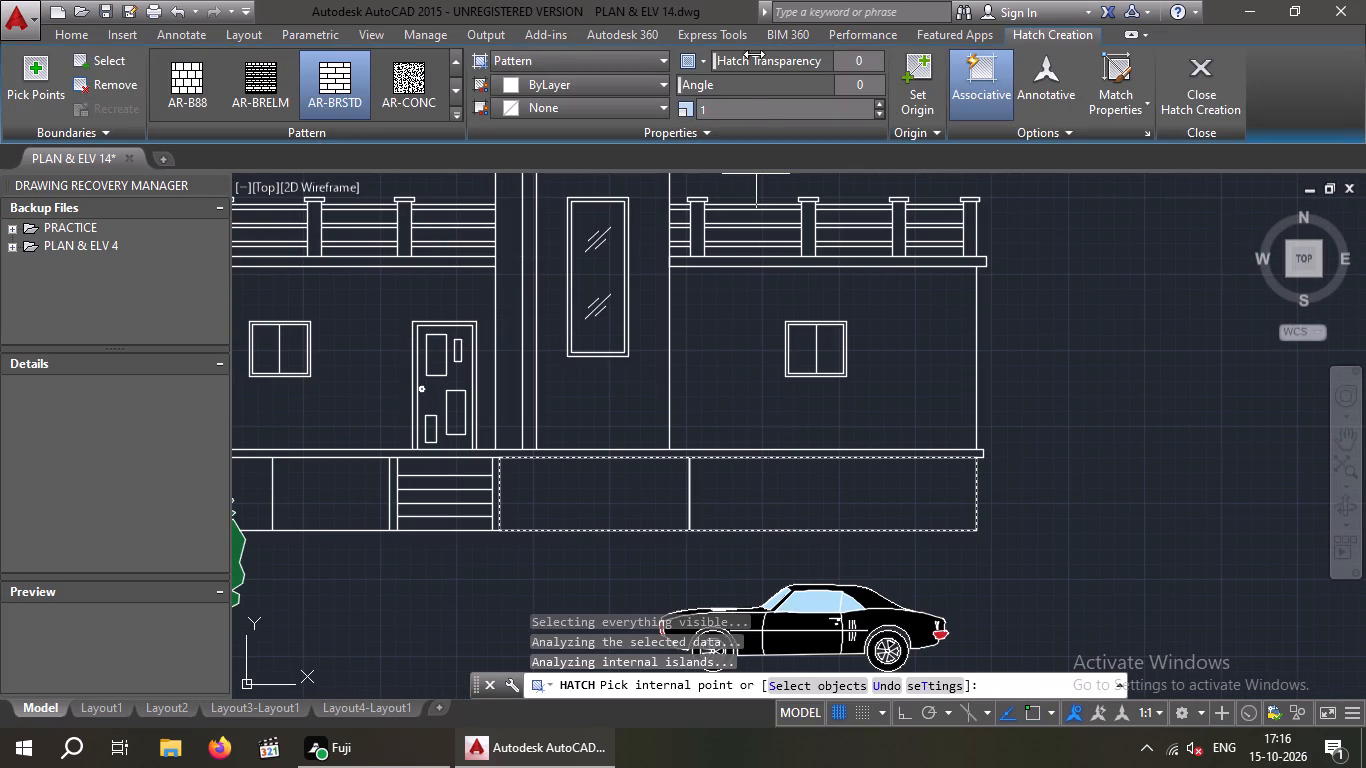
left_click(735, 103)
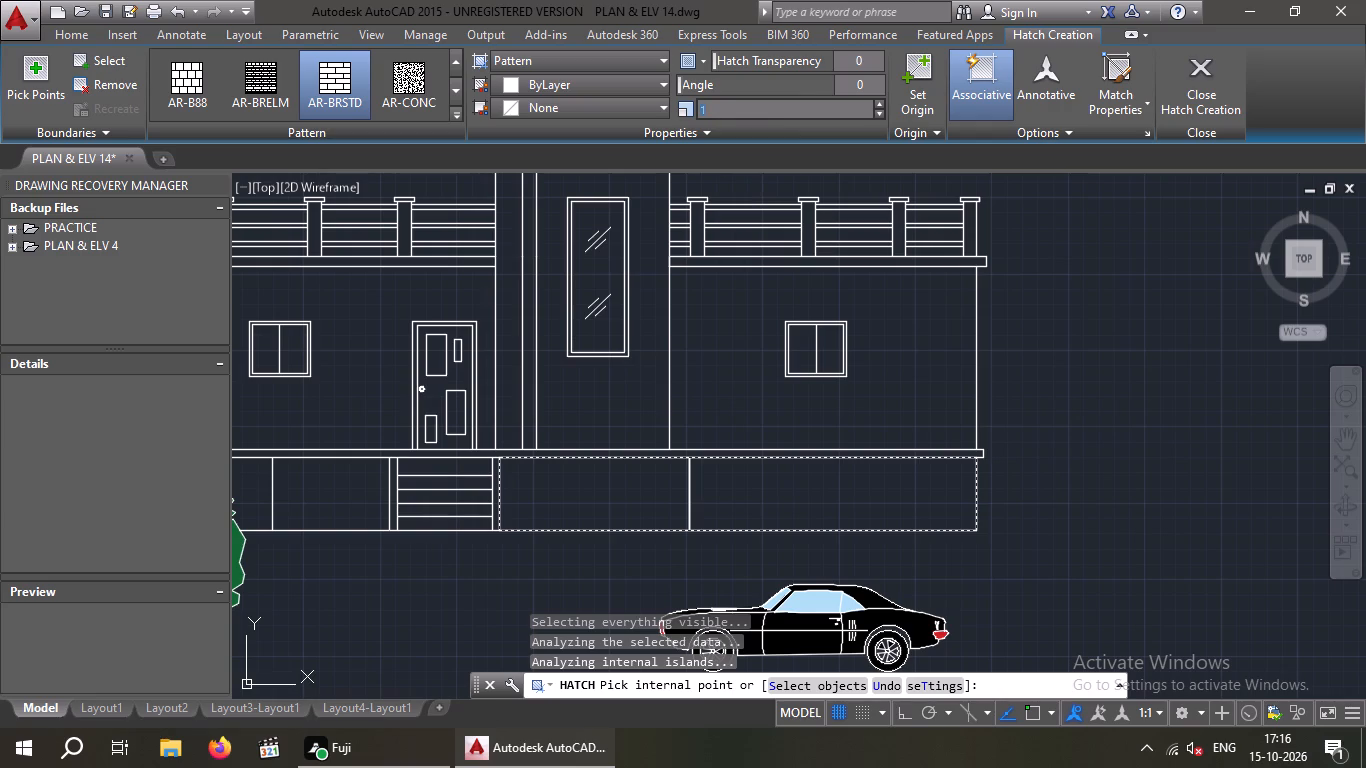
type("0.")
type("04")
key("Return")
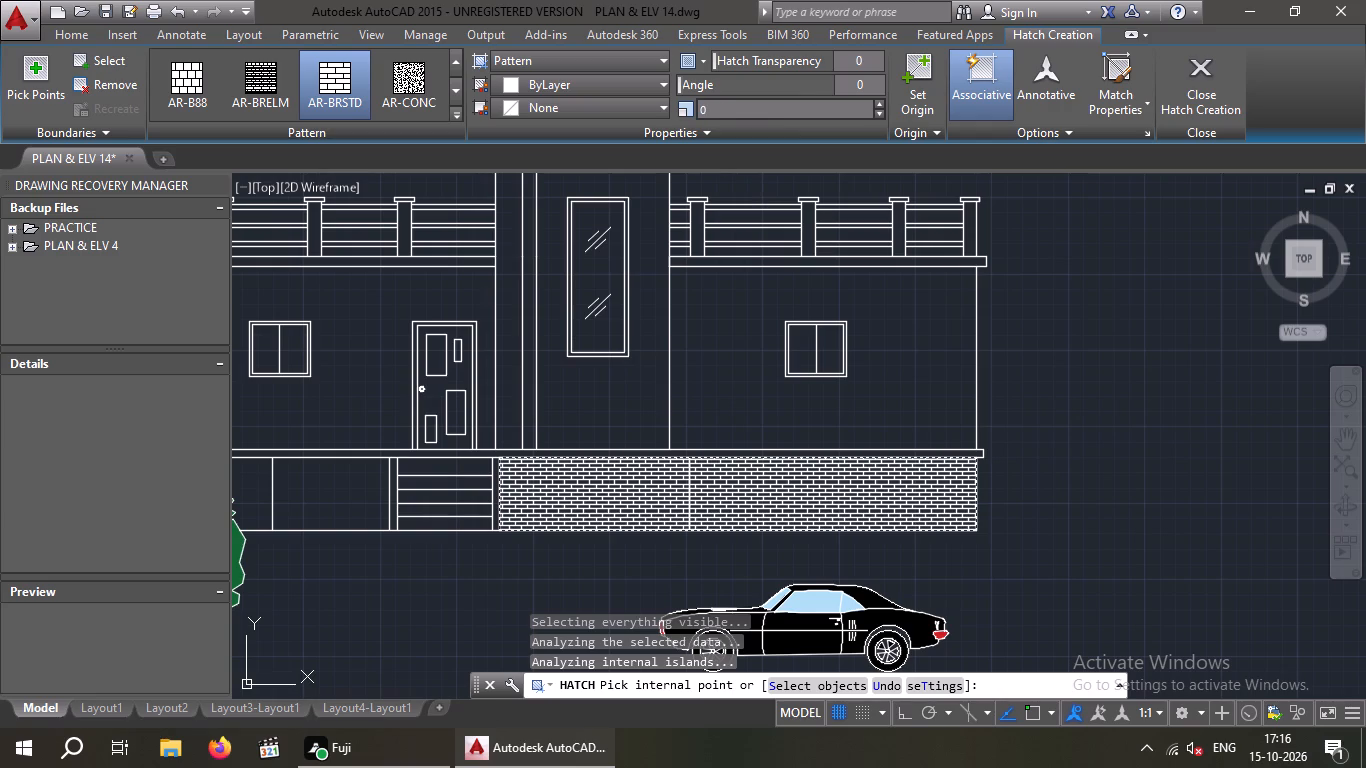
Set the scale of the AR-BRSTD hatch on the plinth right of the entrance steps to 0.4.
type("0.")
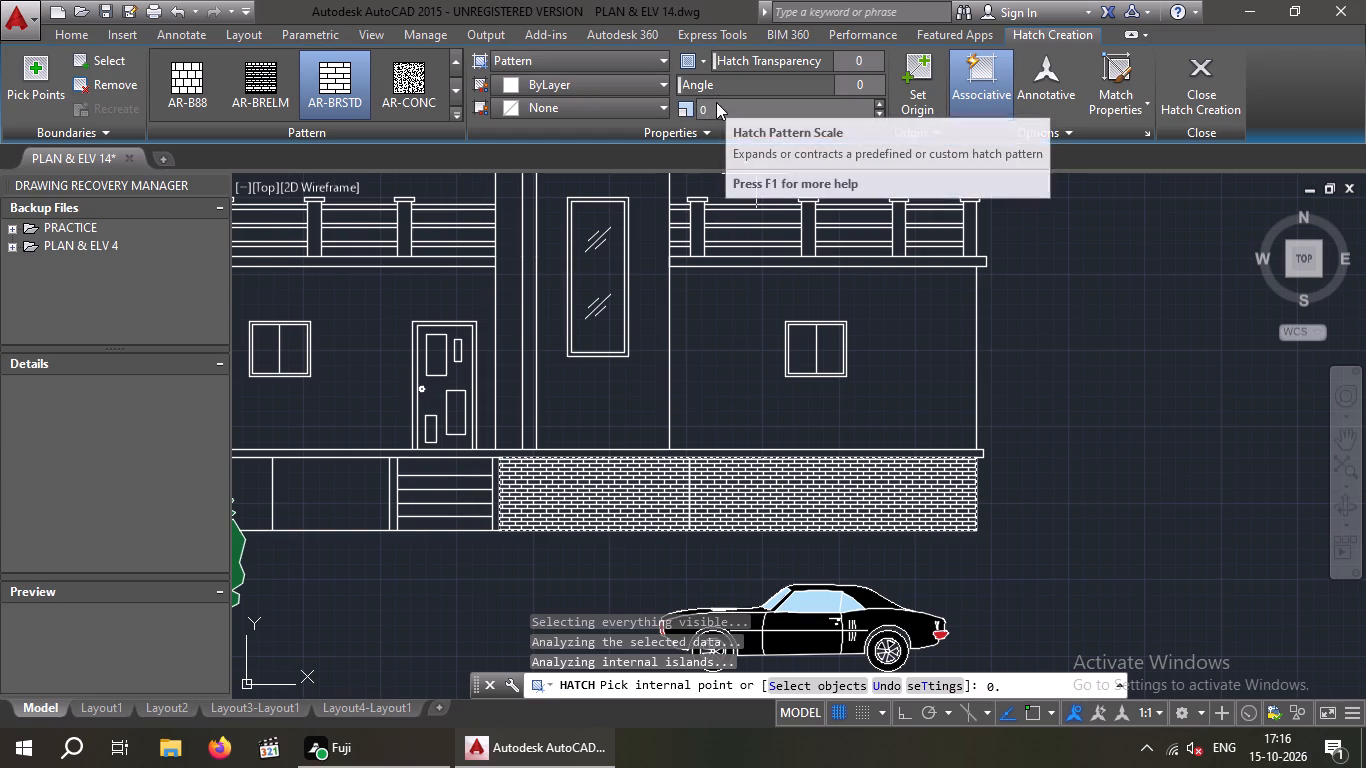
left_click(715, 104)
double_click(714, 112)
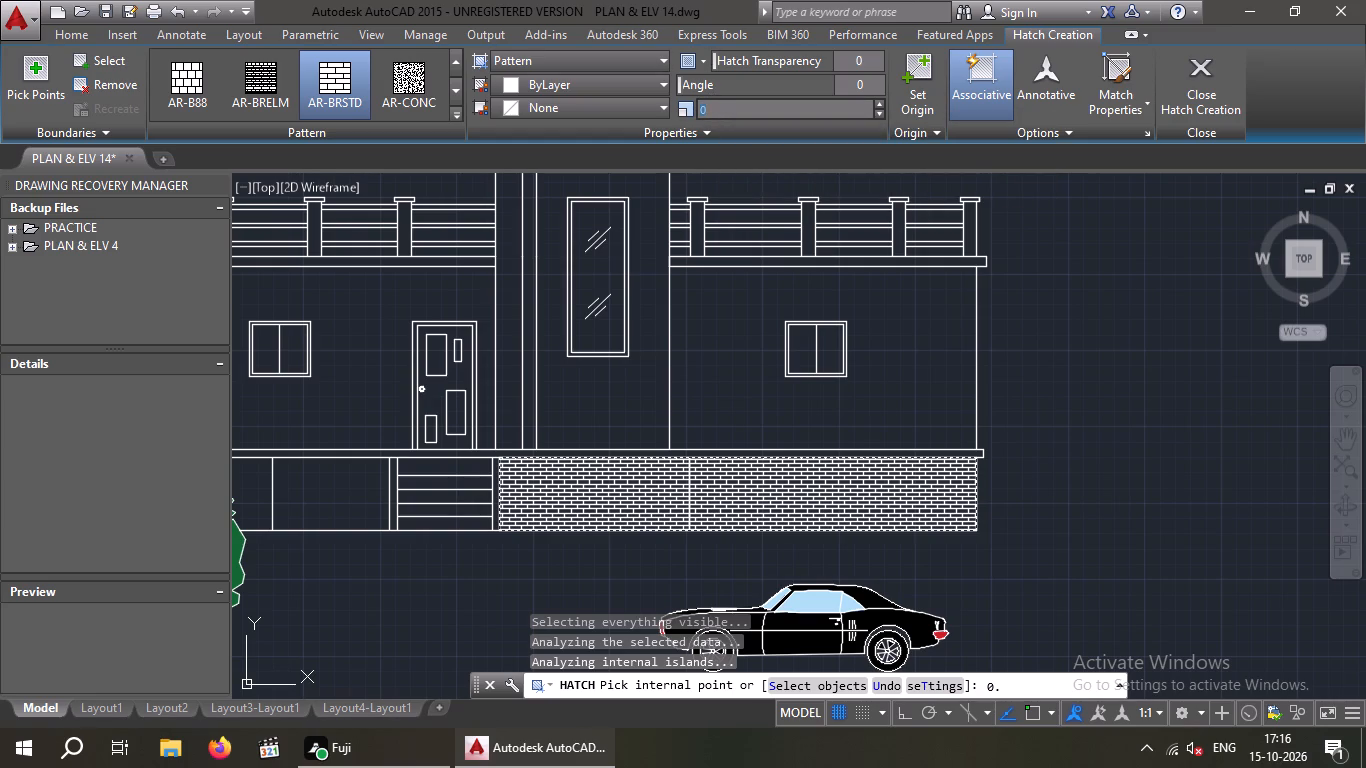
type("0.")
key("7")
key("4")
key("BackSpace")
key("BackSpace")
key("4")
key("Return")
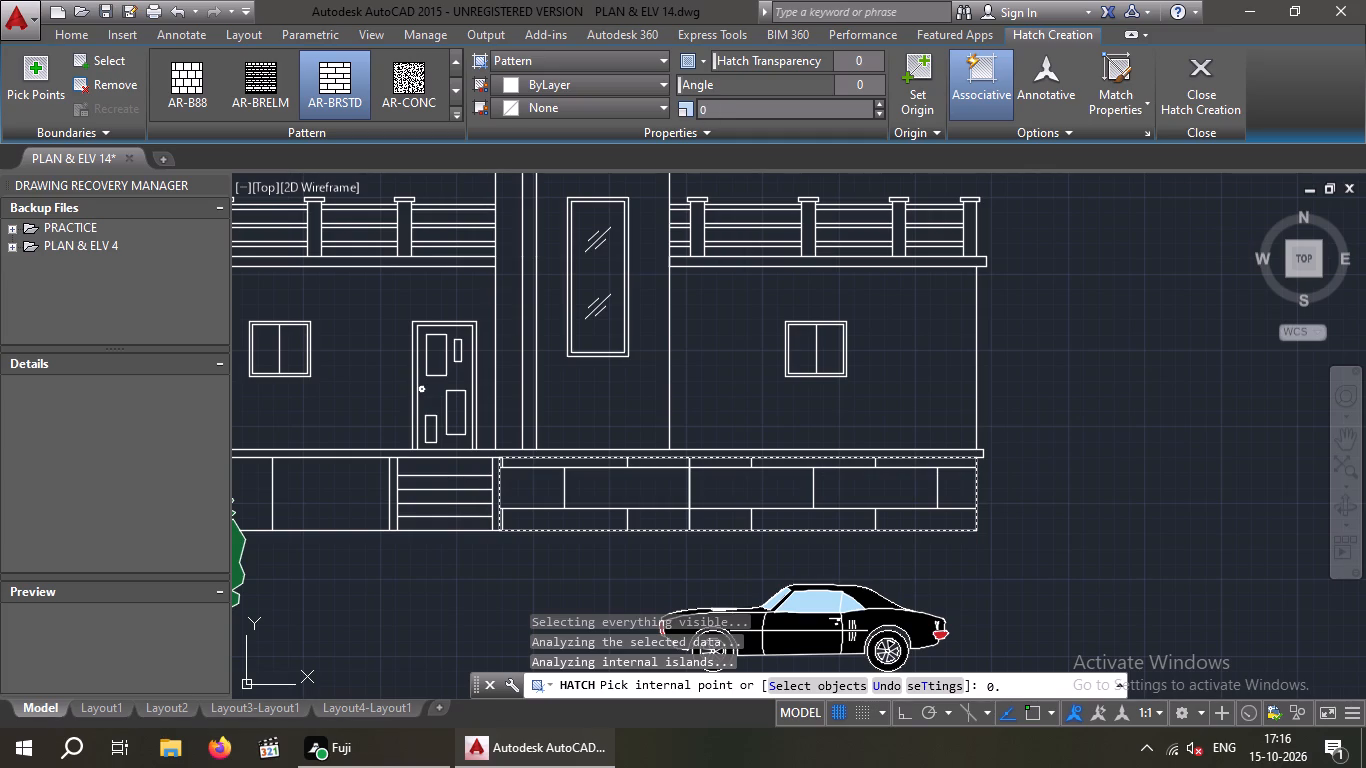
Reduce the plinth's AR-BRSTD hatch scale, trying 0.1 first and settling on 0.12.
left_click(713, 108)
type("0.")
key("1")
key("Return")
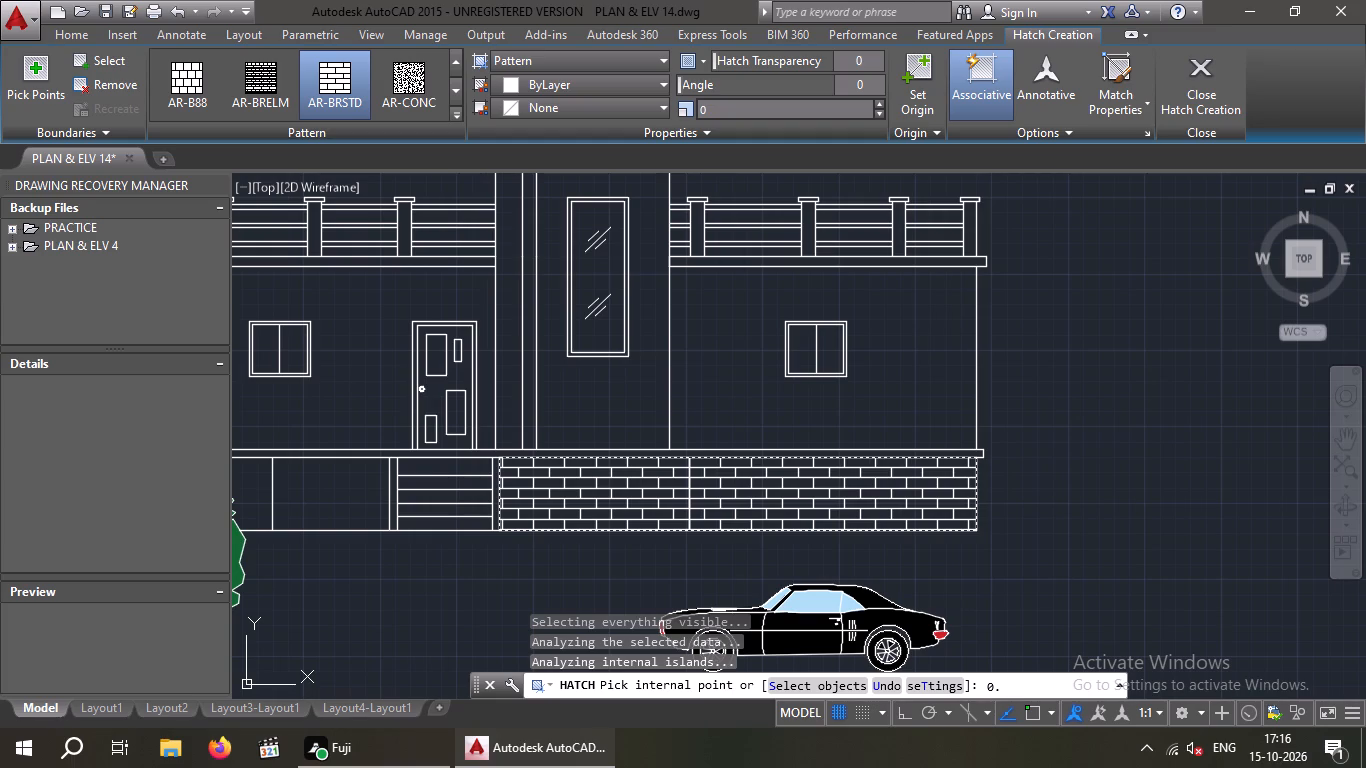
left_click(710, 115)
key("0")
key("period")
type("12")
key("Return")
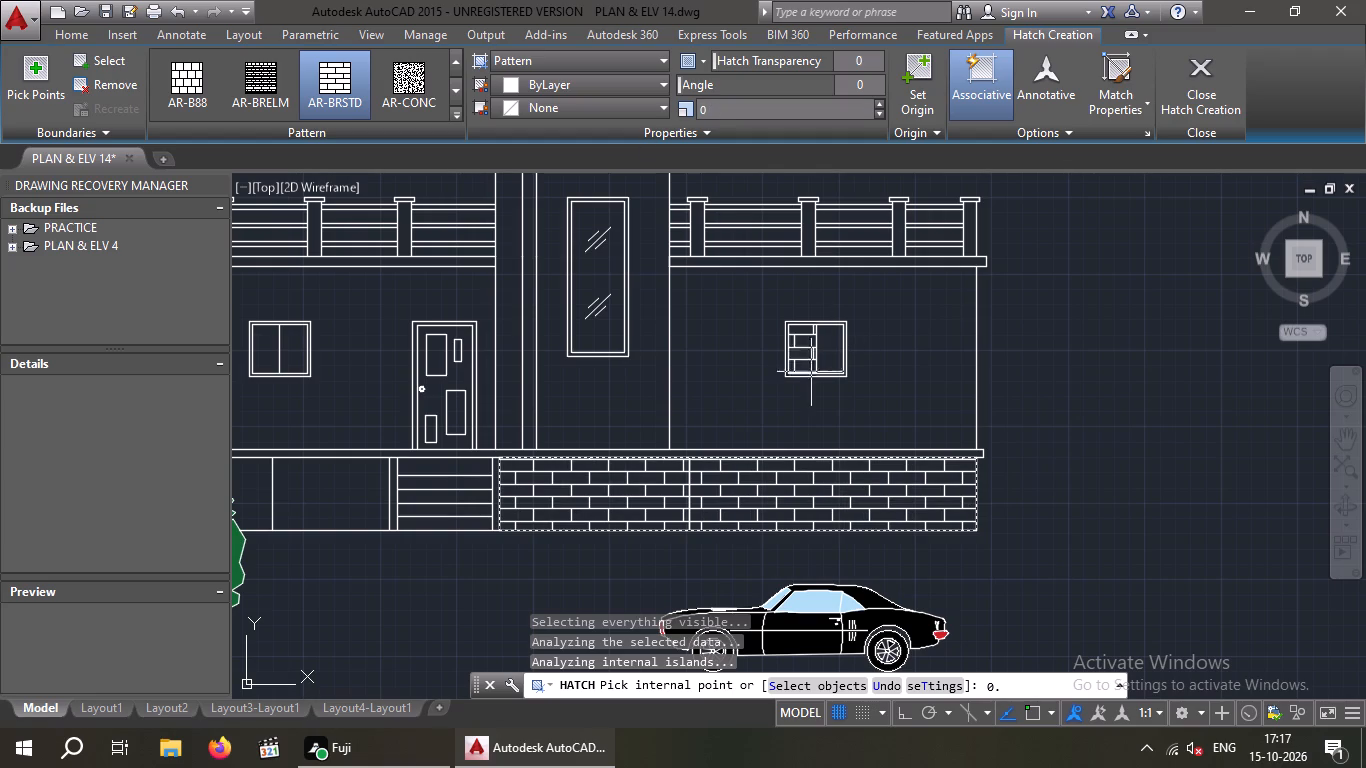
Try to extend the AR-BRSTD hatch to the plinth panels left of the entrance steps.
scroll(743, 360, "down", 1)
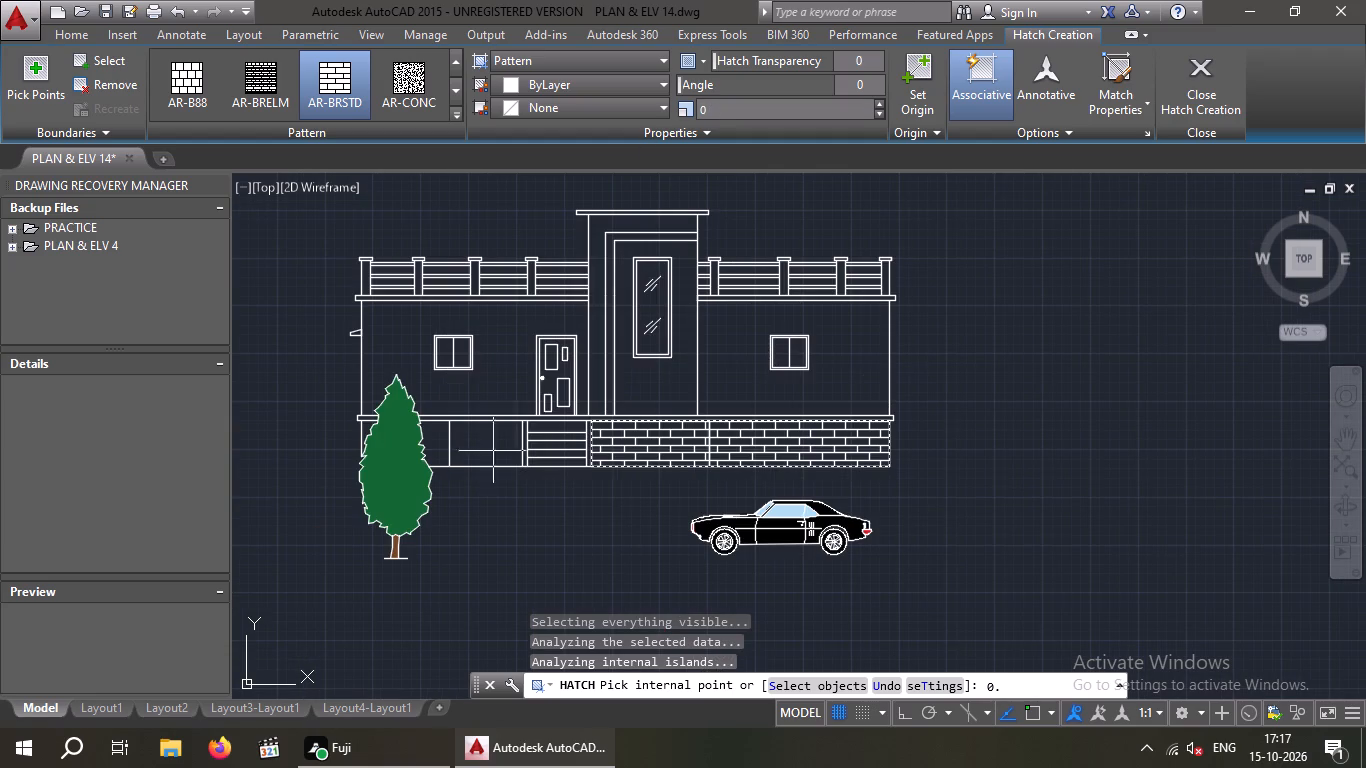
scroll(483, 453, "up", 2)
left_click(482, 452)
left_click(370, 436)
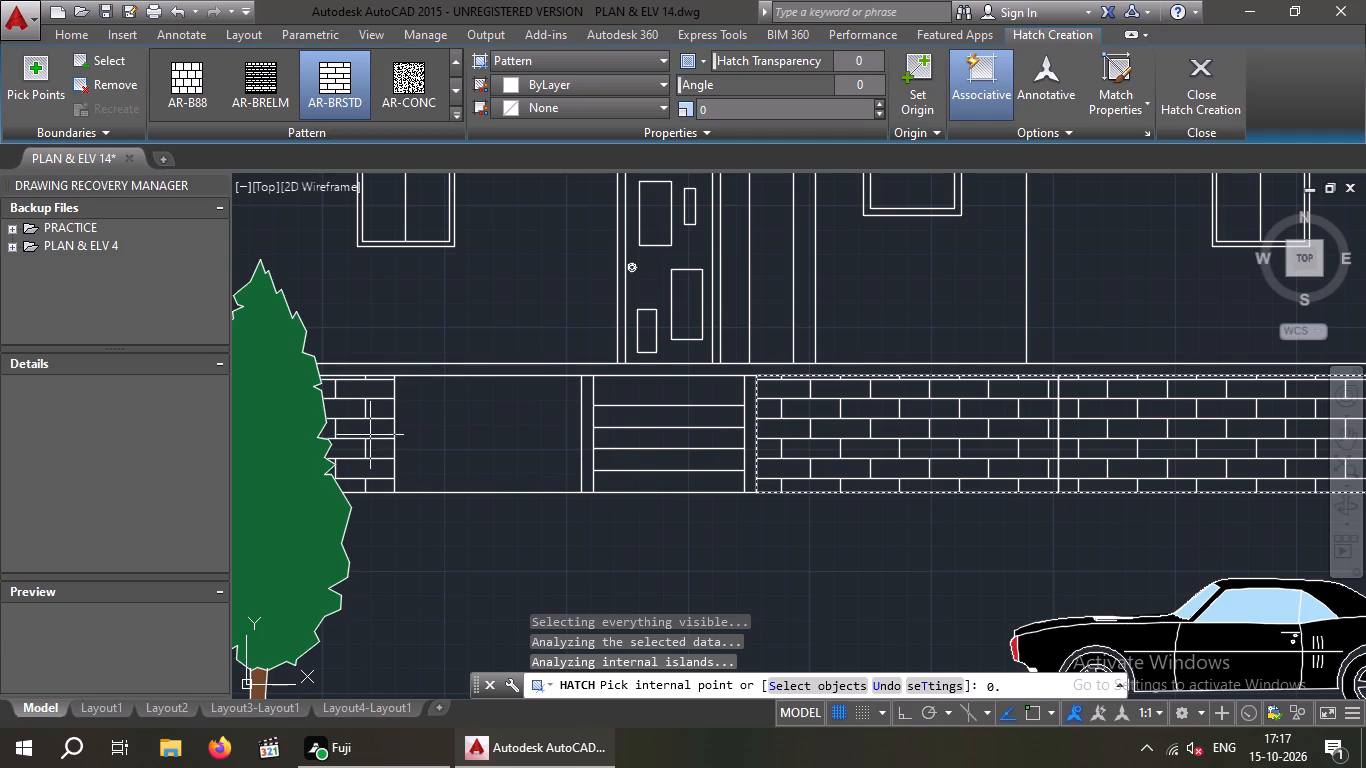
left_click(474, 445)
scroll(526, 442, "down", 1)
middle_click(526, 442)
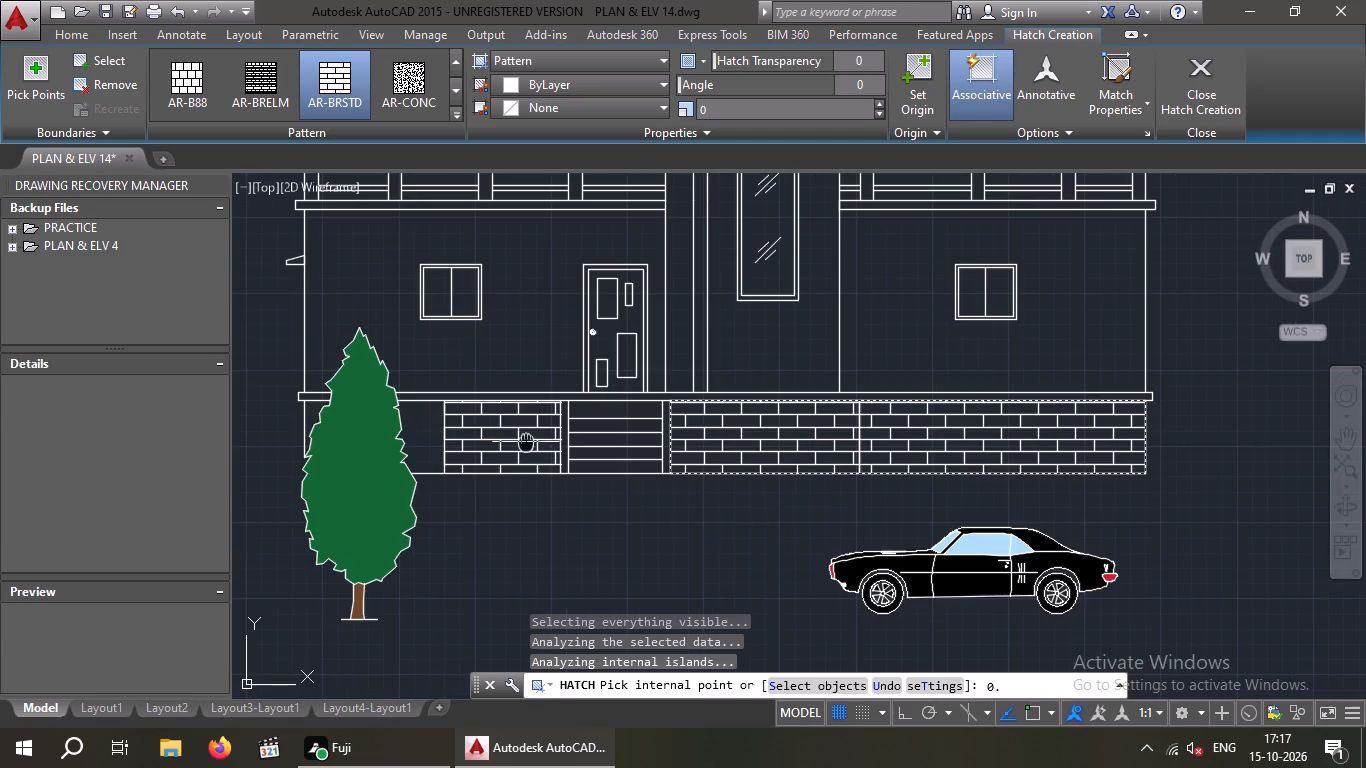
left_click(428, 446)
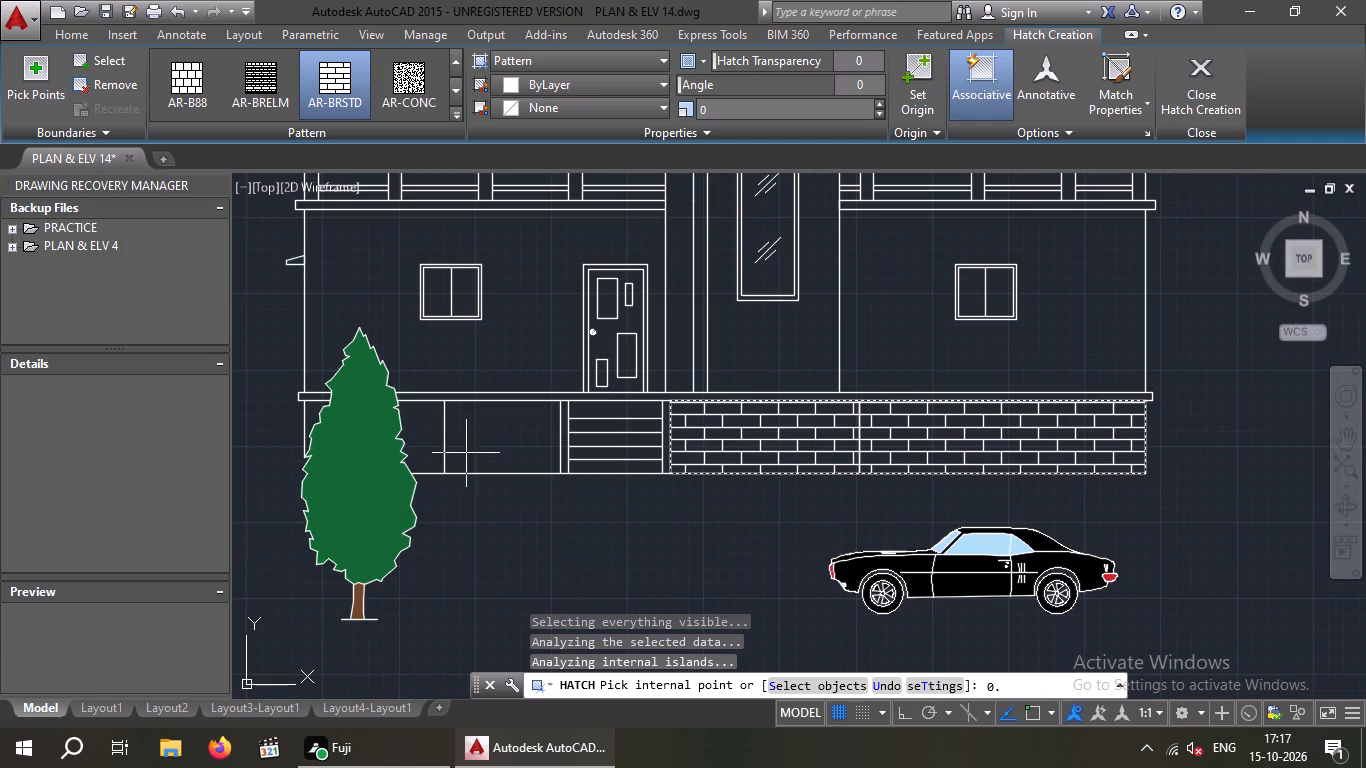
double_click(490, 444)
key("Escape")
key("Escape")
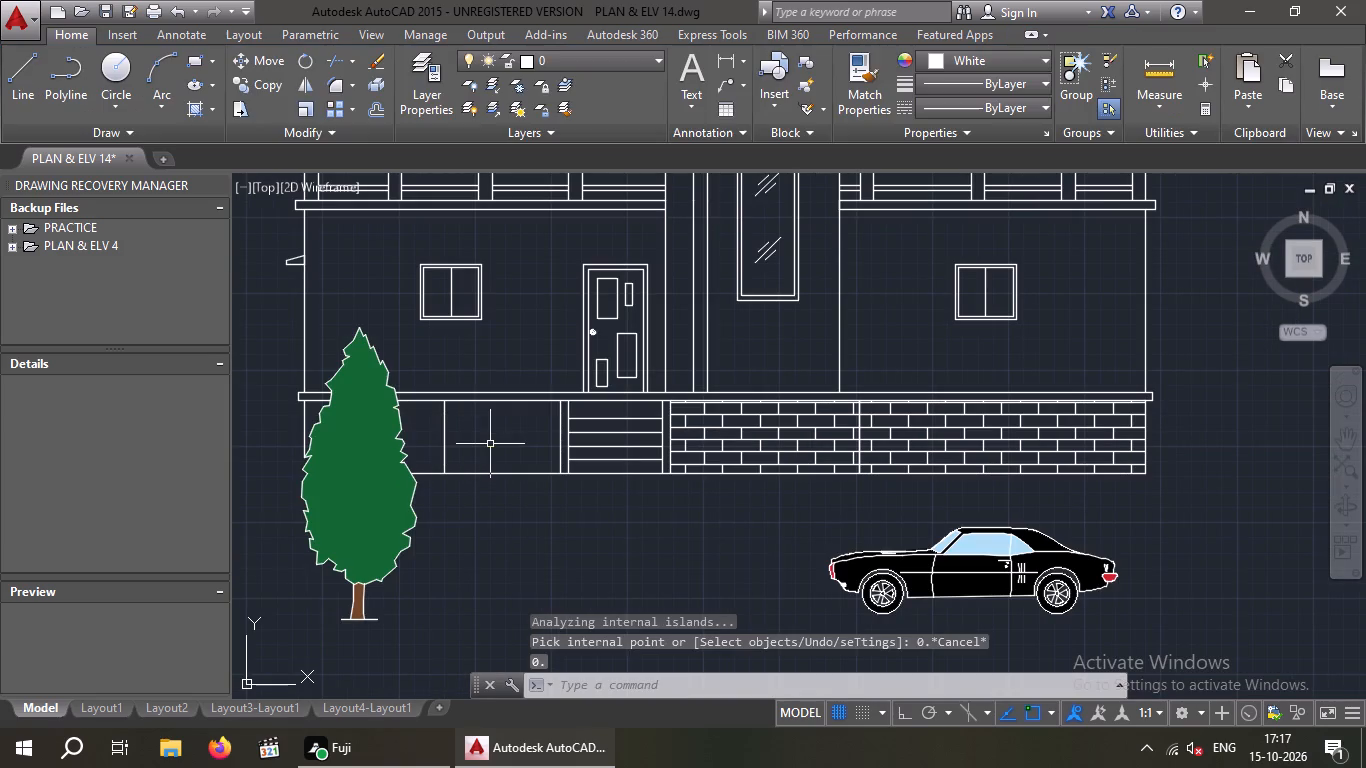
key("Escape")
Hatch the plinth panels left of the entrance steps, including both sides of the tree, with the BRSTONE pattern in ByLayer colour.
left_click(190, 110)
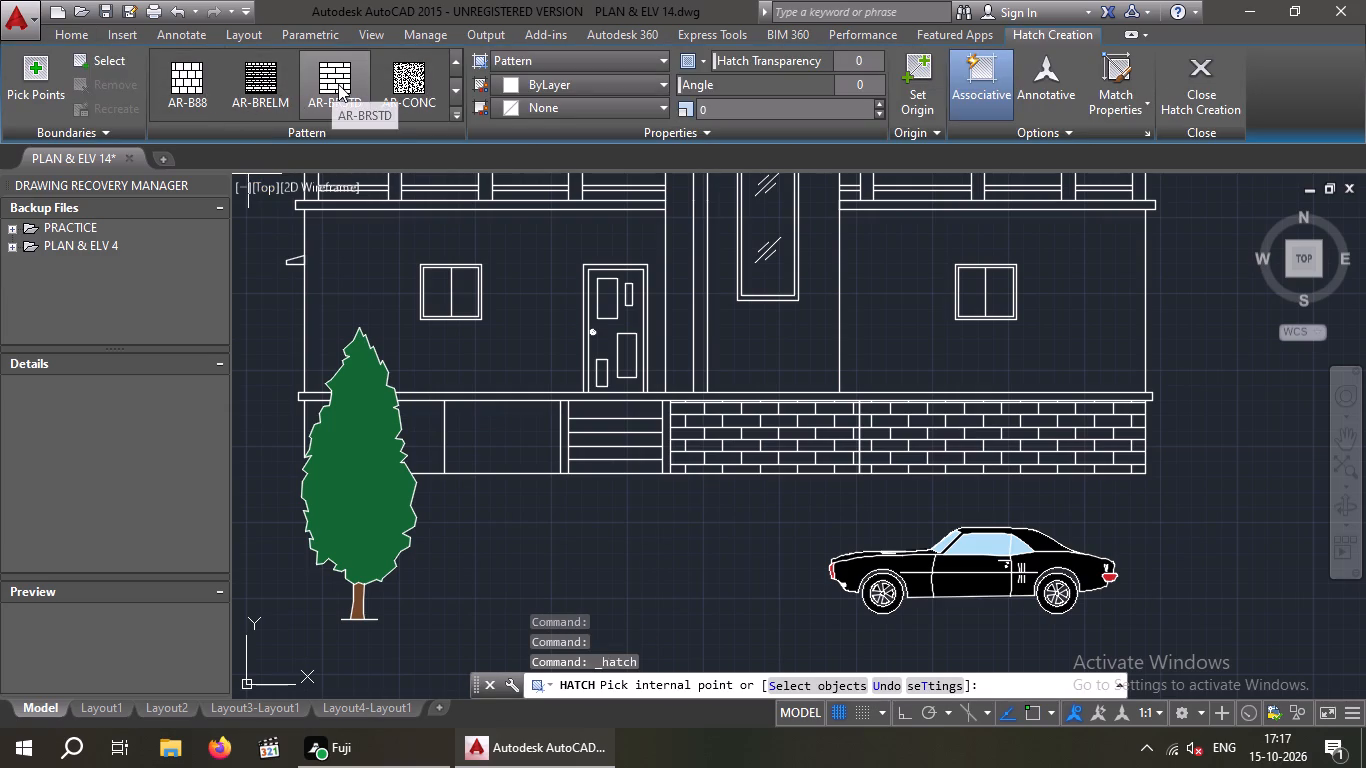
left_click(457, 112)
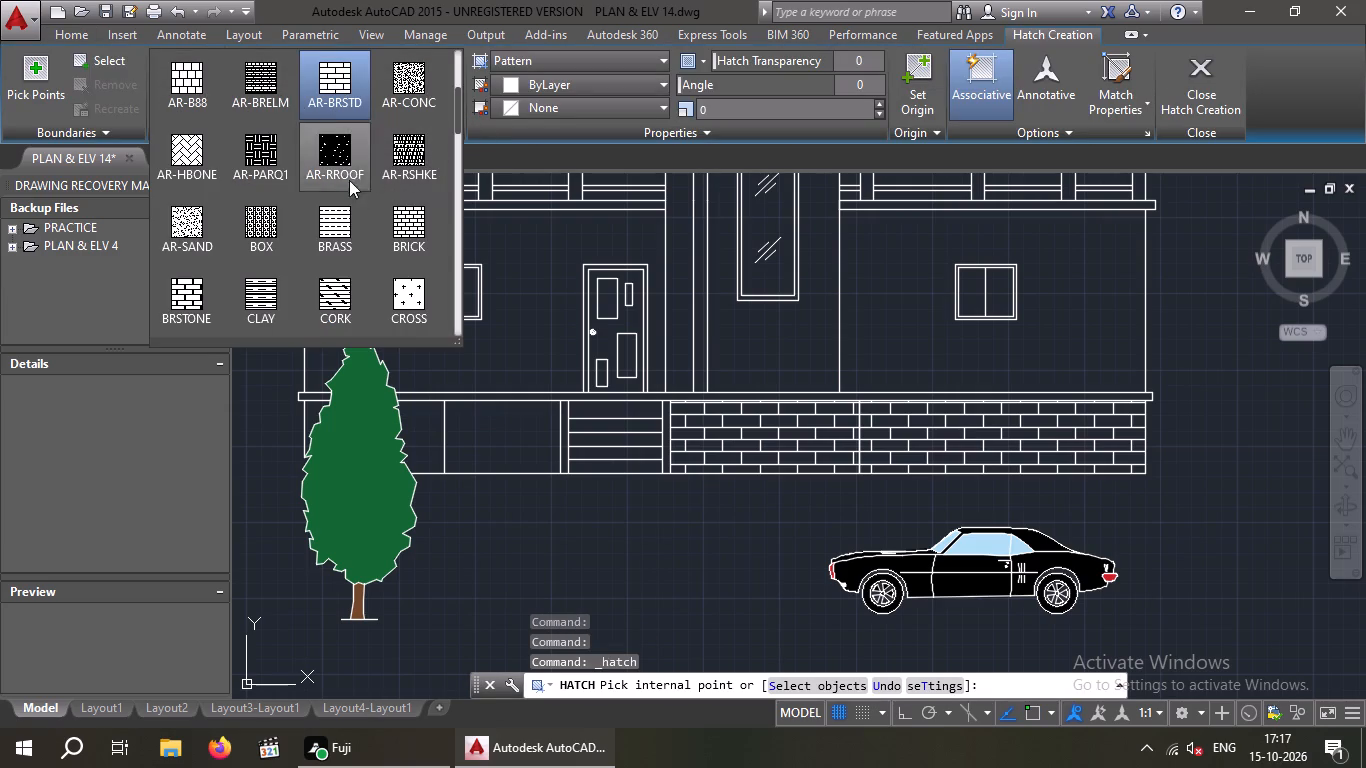
left_click(197, 292)
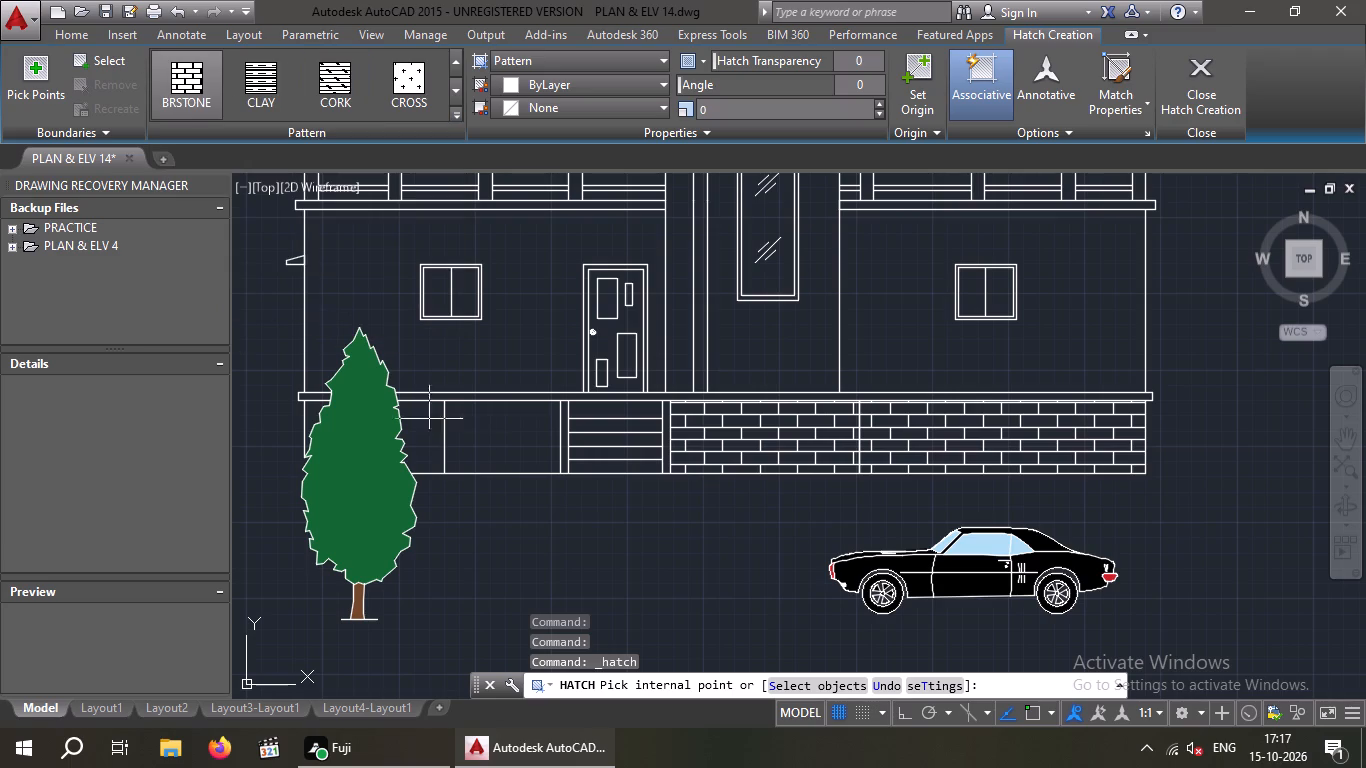
left_click(487, 447)
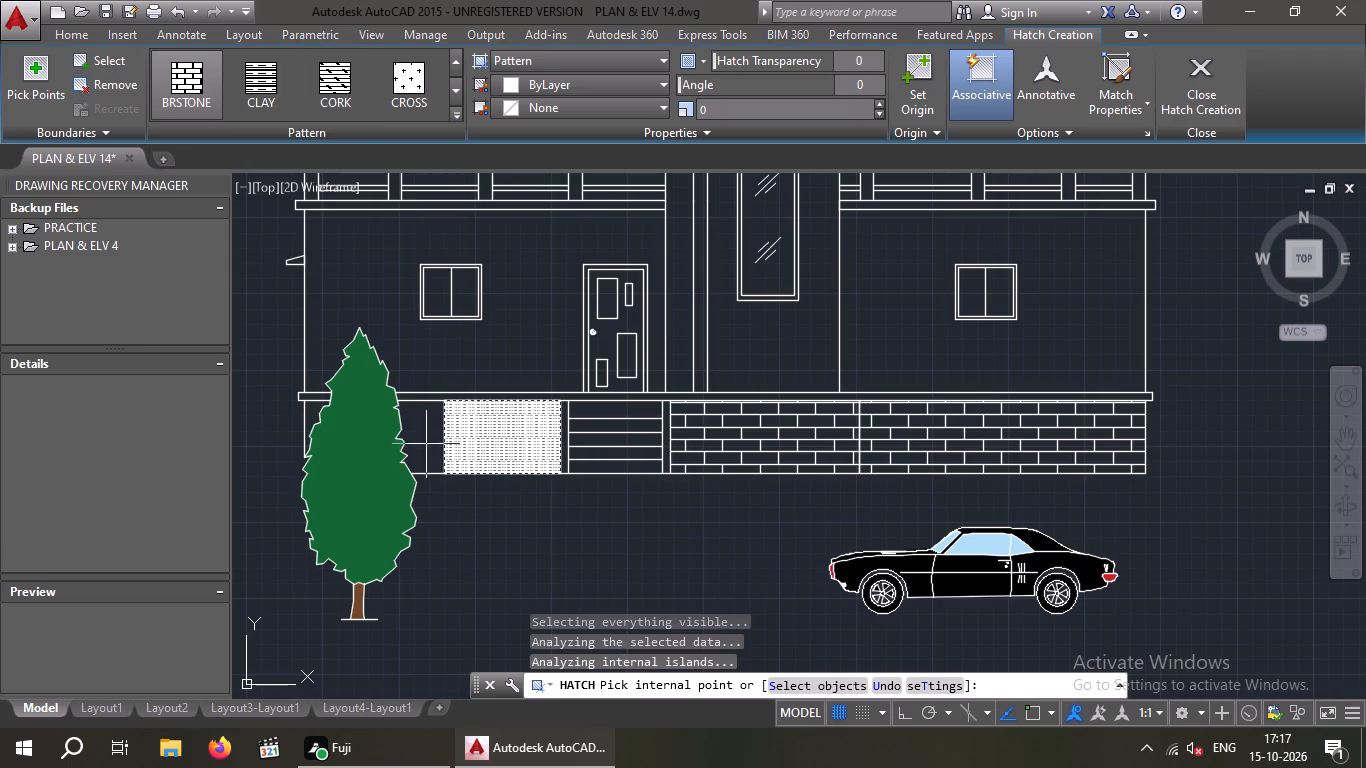
left_click(424, 439)
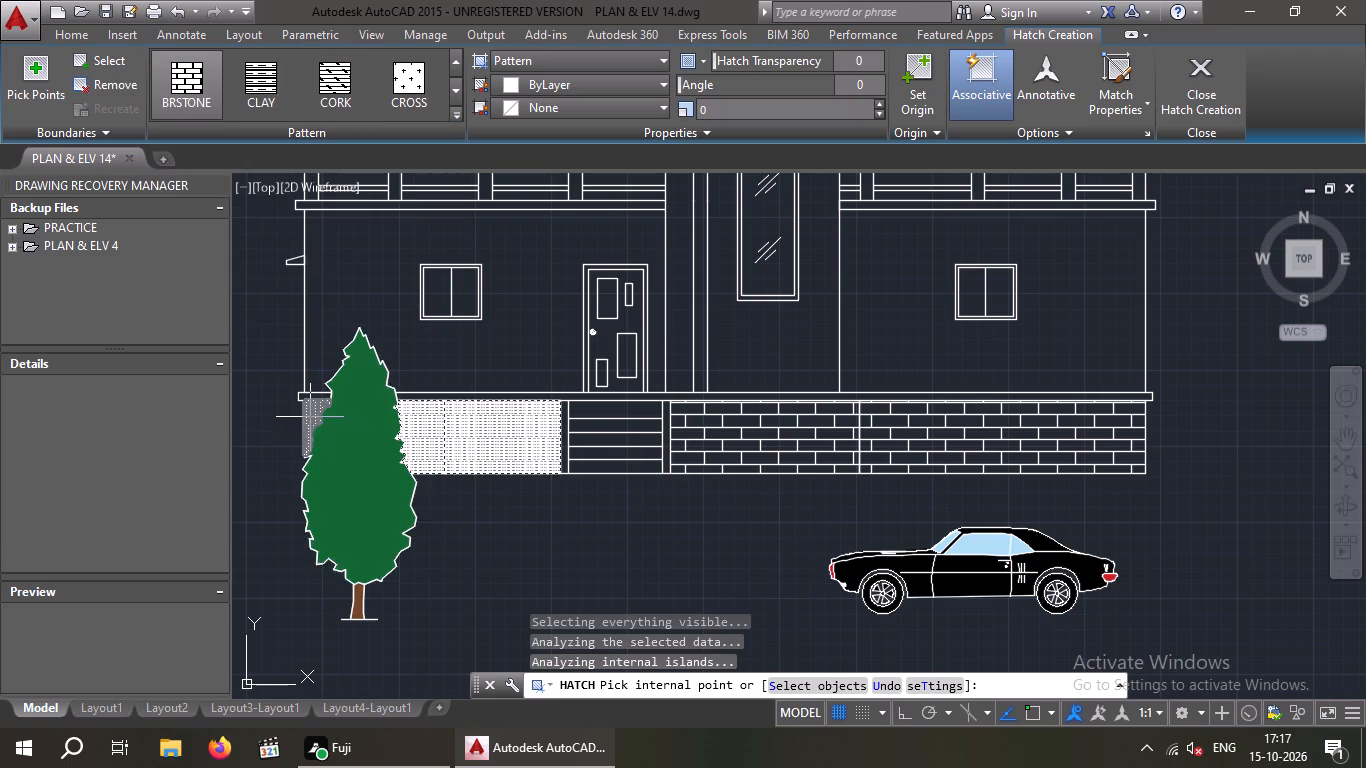
scroll(310, 417, "up", 1)
left_click(310, 417)
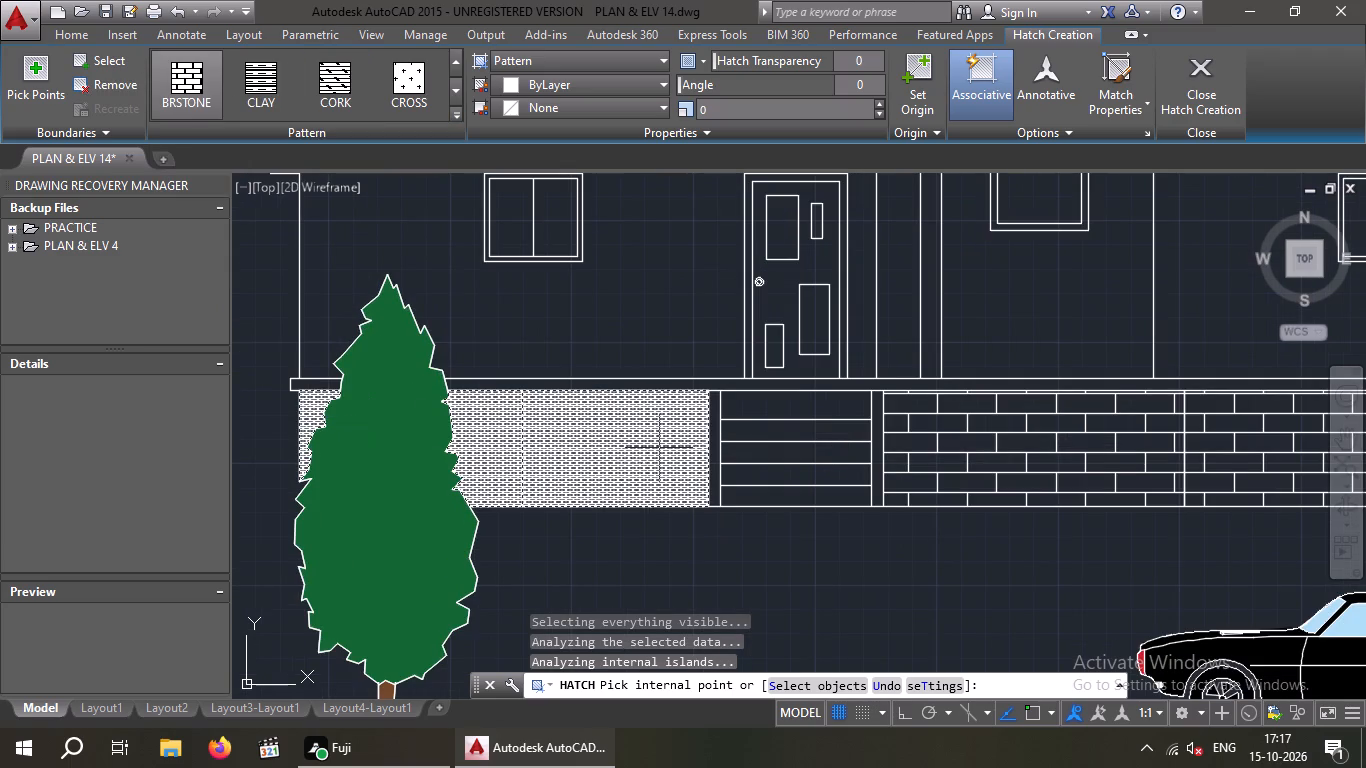
scroll(659, 448, "down", 1)
key("Escape")
key("Escape")
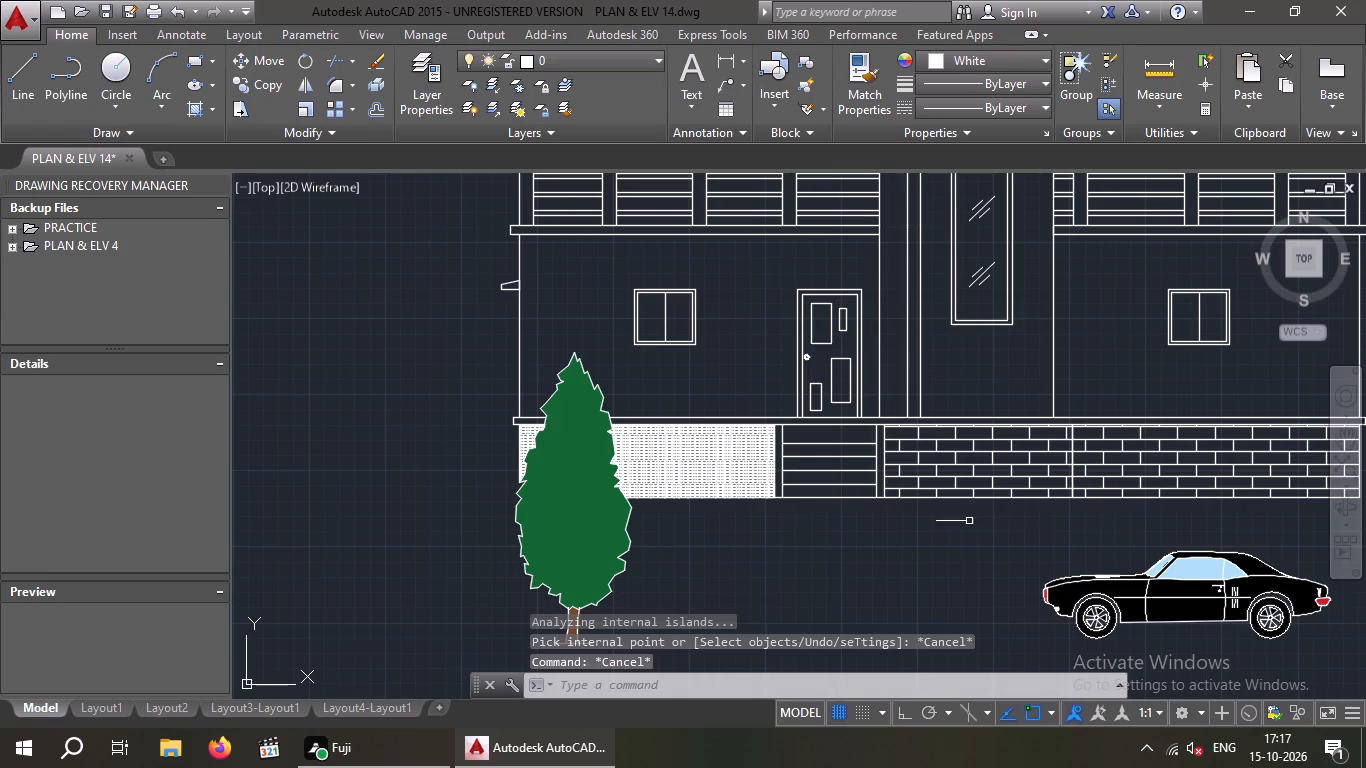
Erase the AR-BRSTD brick hatch from the plinth right of the entrance steps.
left_click(962, 482)
key("Escape")
left_click(956, 477)
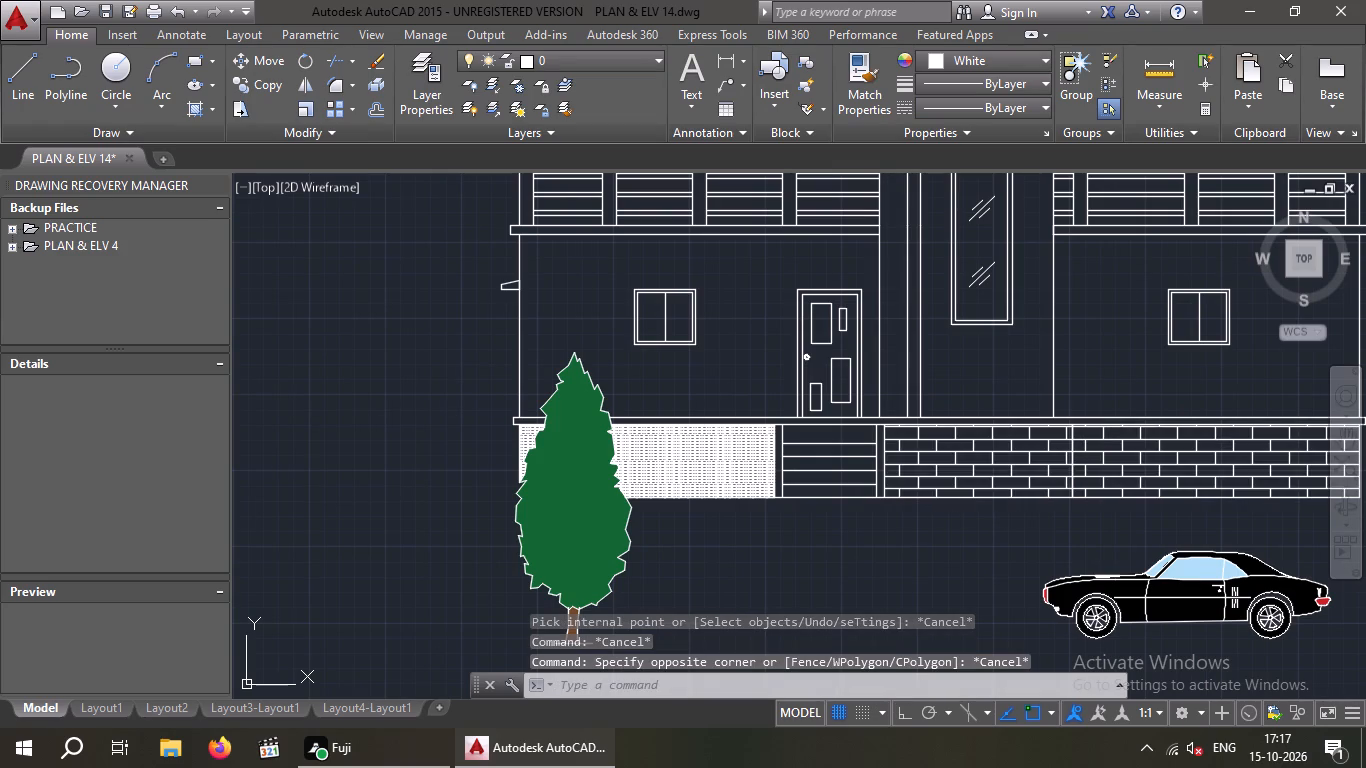
key("Delete")
Hatch the plinth right of the entrance steps with the BRSTONE pattern in ByLayer colour.
scroll(945, 494, "down", 1)
middle_click_drag(928, 520, 914, 522)
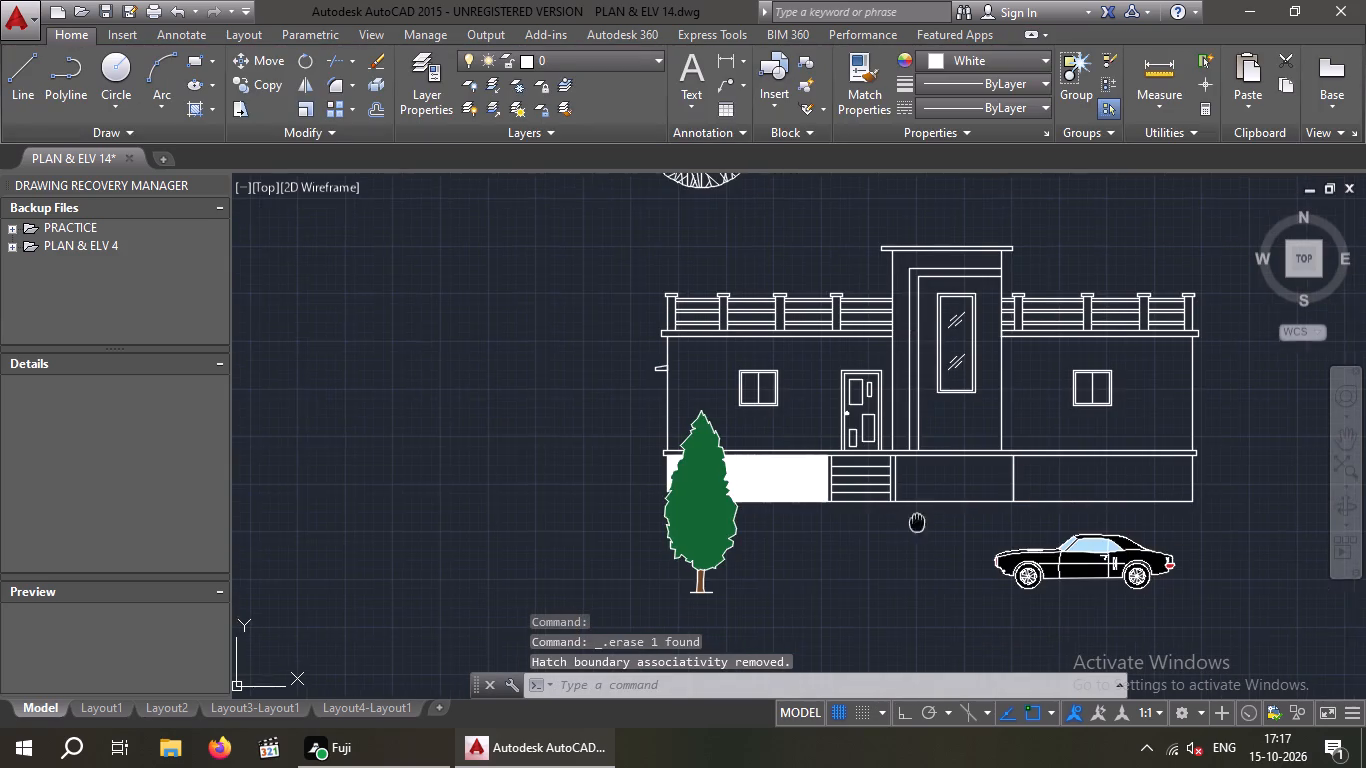
middle_click_drag(914, 522, 653, 477)
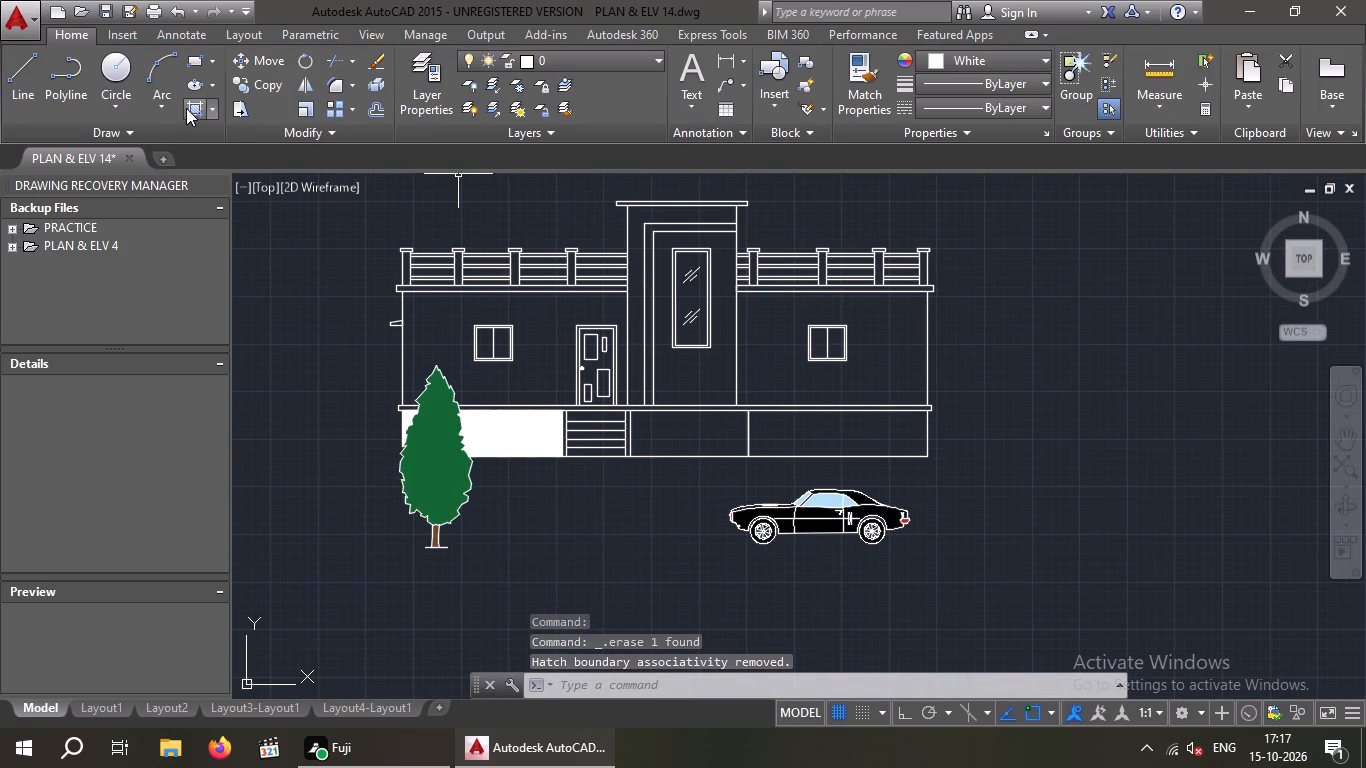
left_click(189, 106)
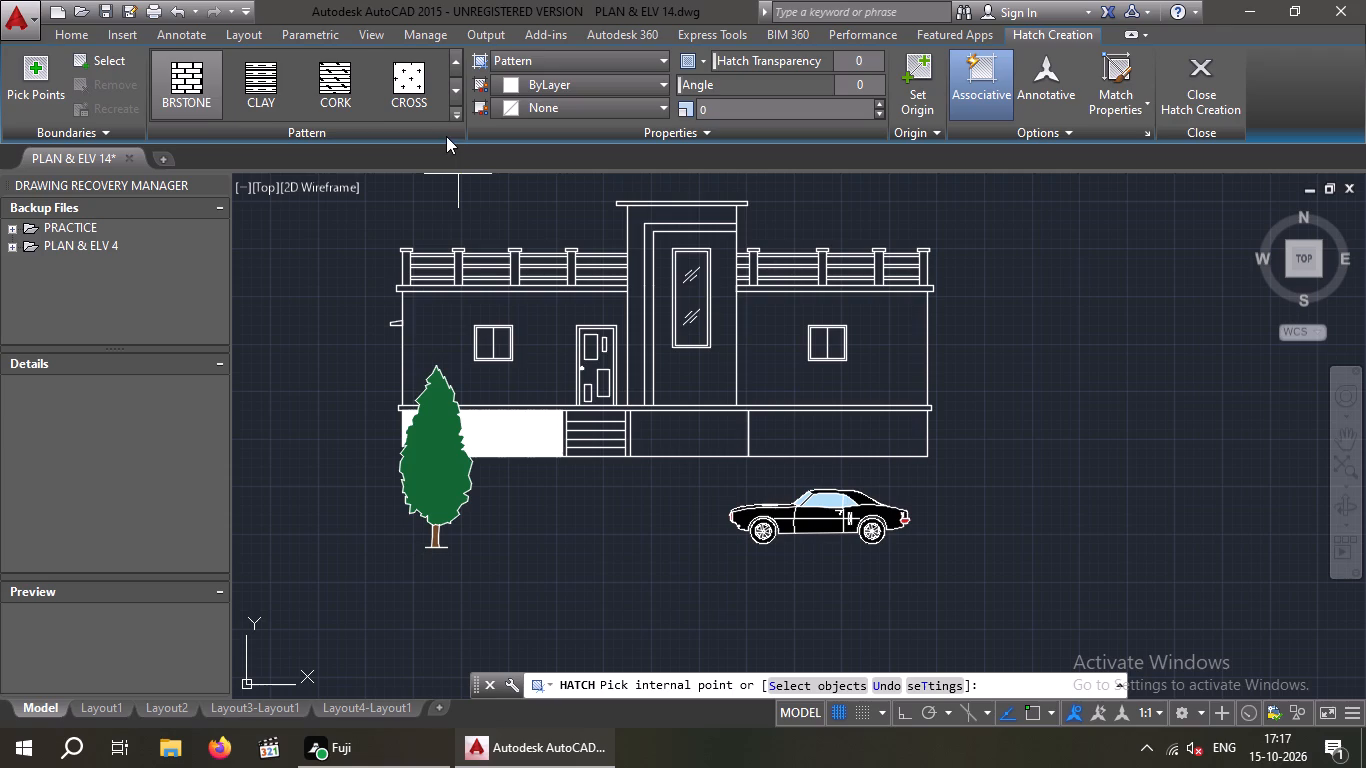
left_click(179, 73)
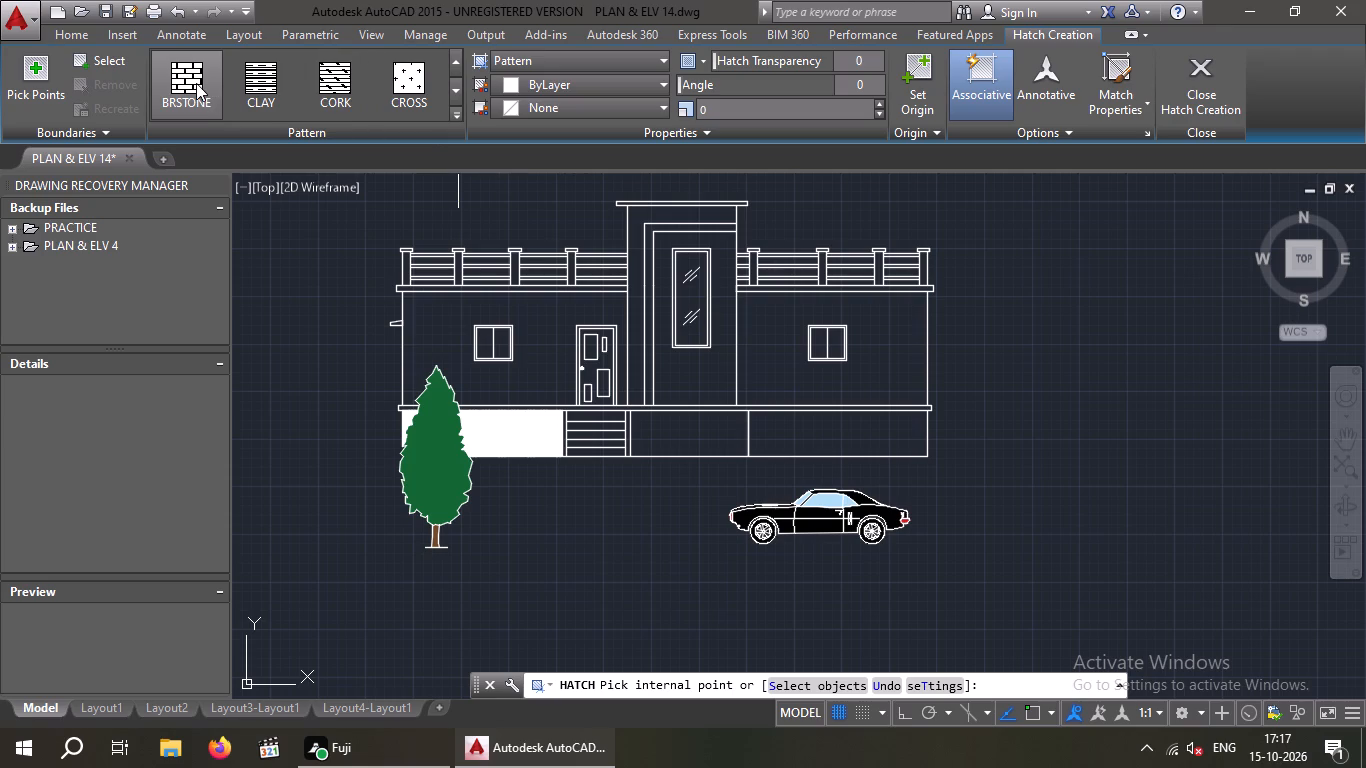
left_click(196, 83)
scroll(686, 439, "up", 1)
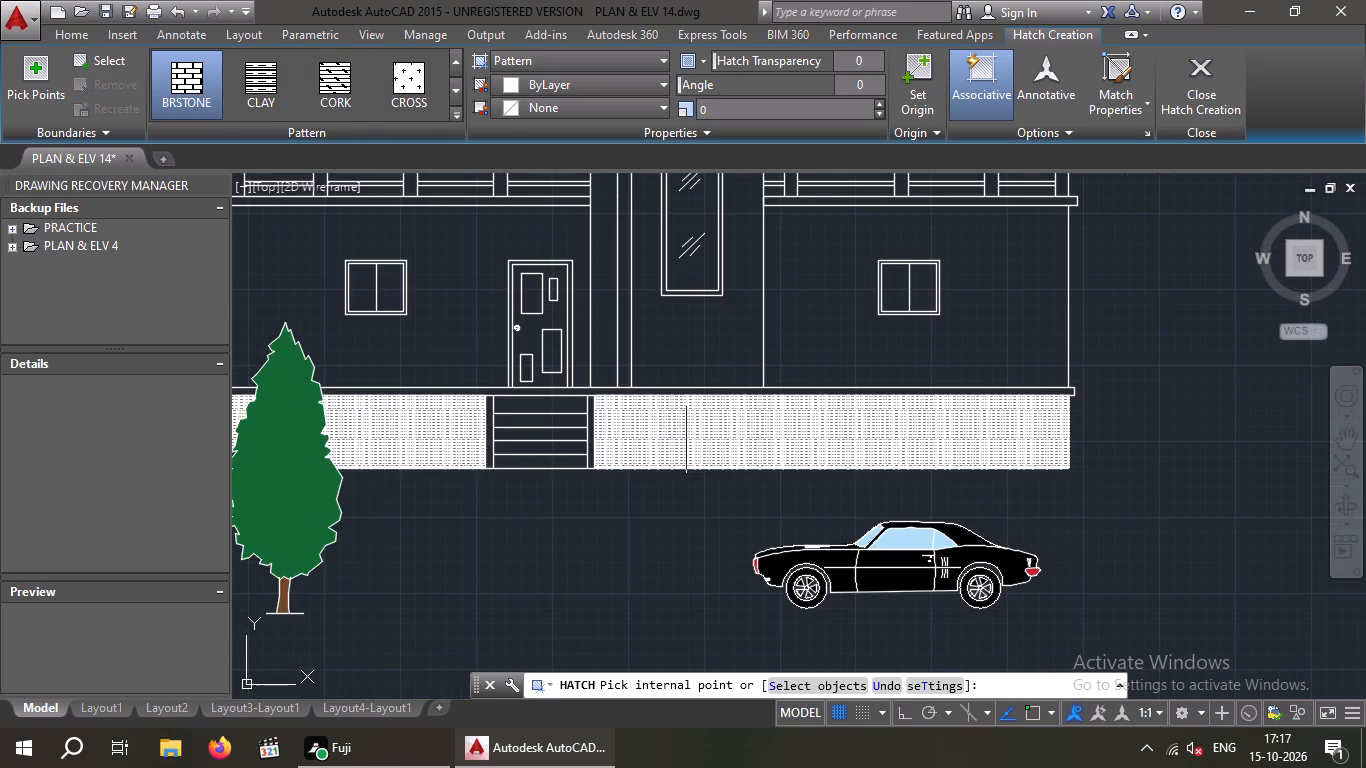
scroll(686, 440, "down", 1)
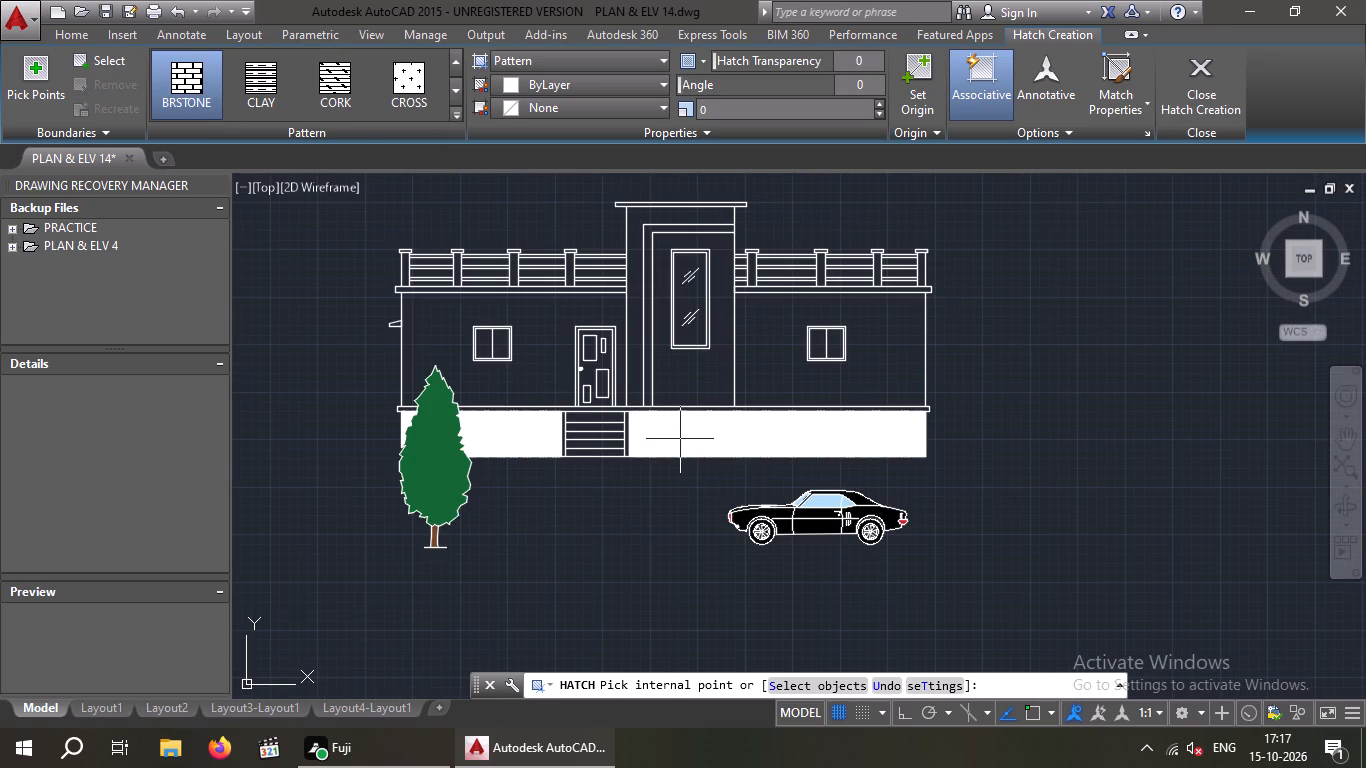
scroll(680, 439, "up", 2)
left_click(680, 439)
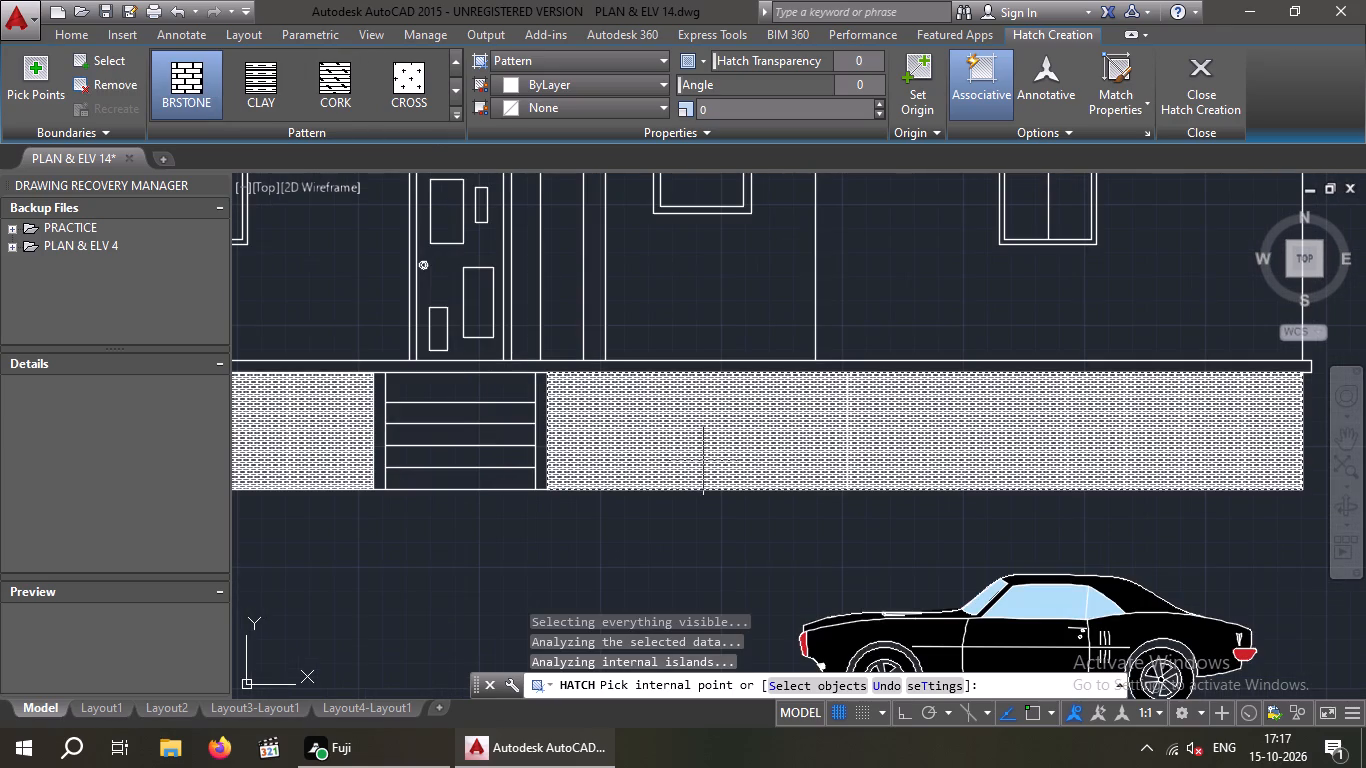
scroll(703, 465, "down", 2)
key("Escape")
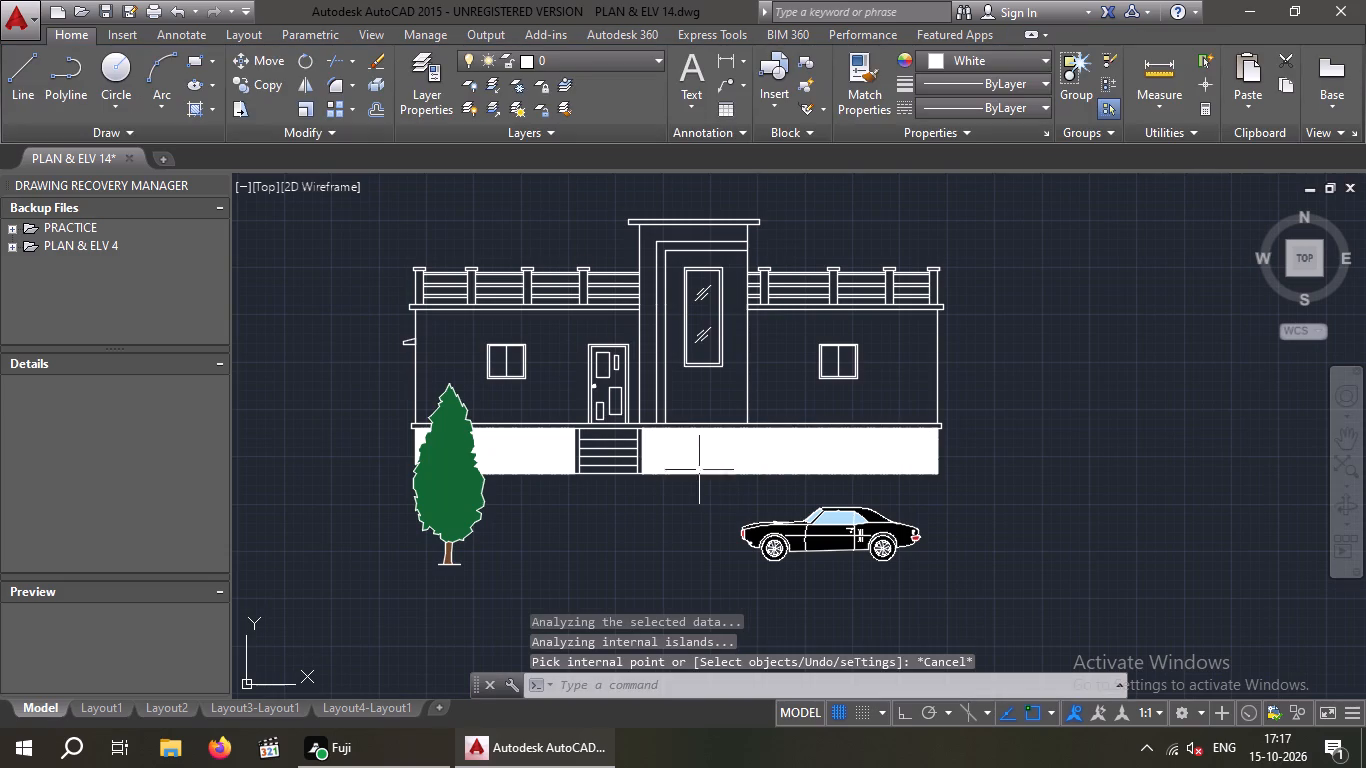
Set the scale of the BRSTONE plinth hatches on both sides of the entrance steps, trying 0.4 and settling on 0.7.
left_click(702, 457)
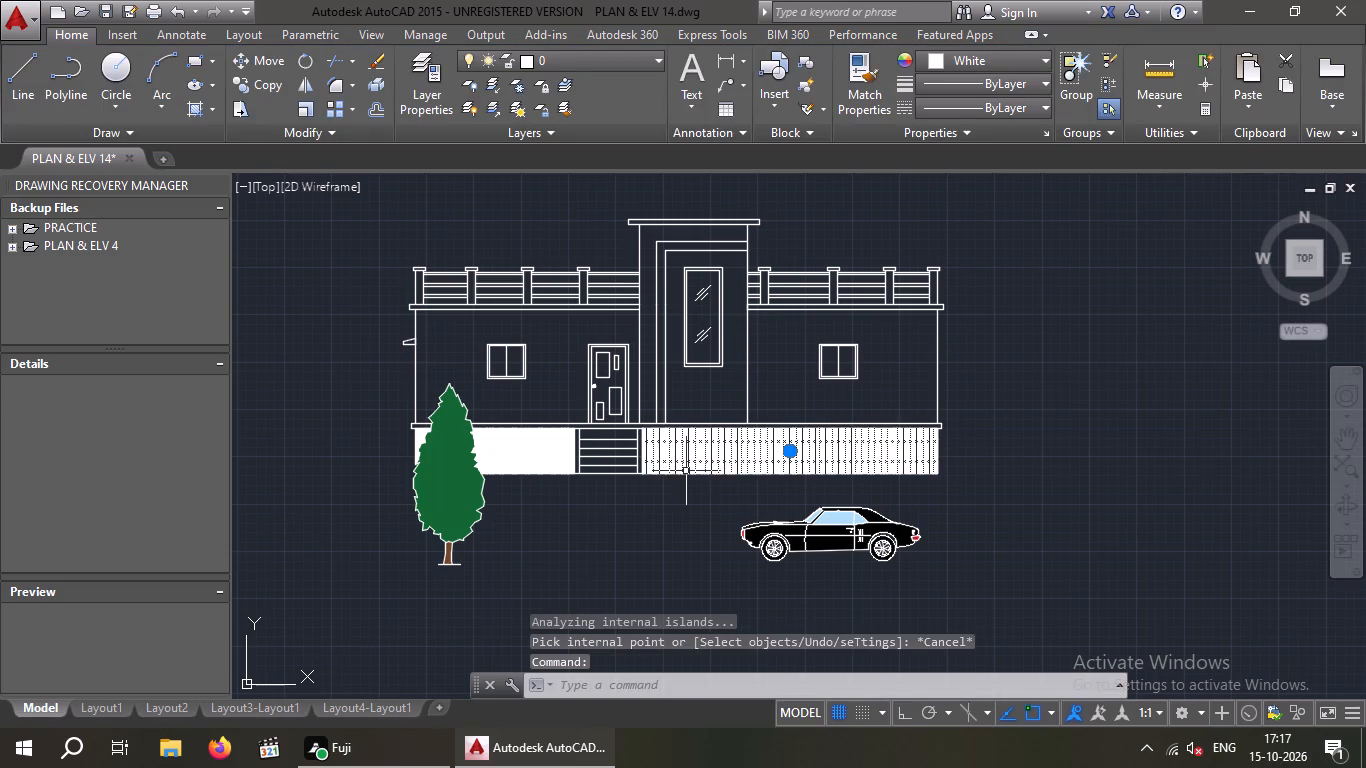
left_click(507, 438)
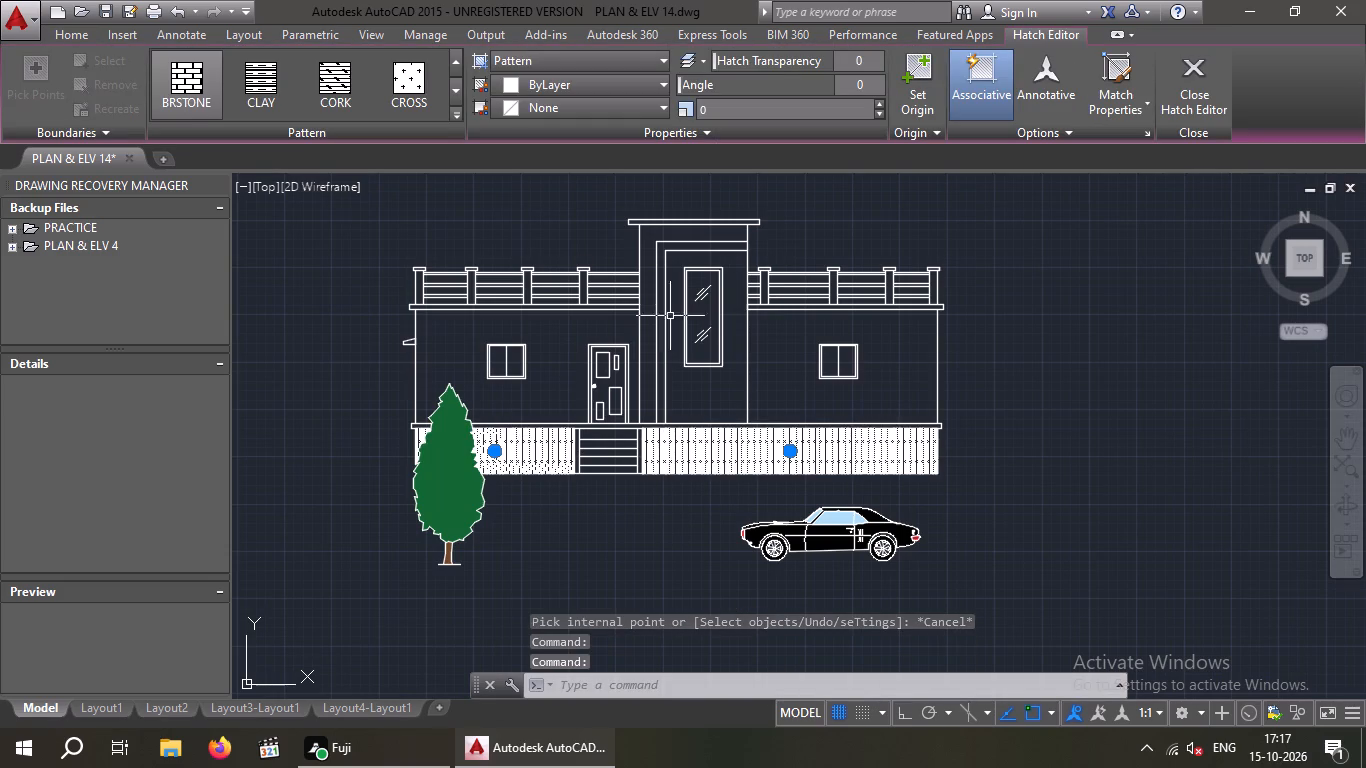
left_click(727, 111)
type("0.")
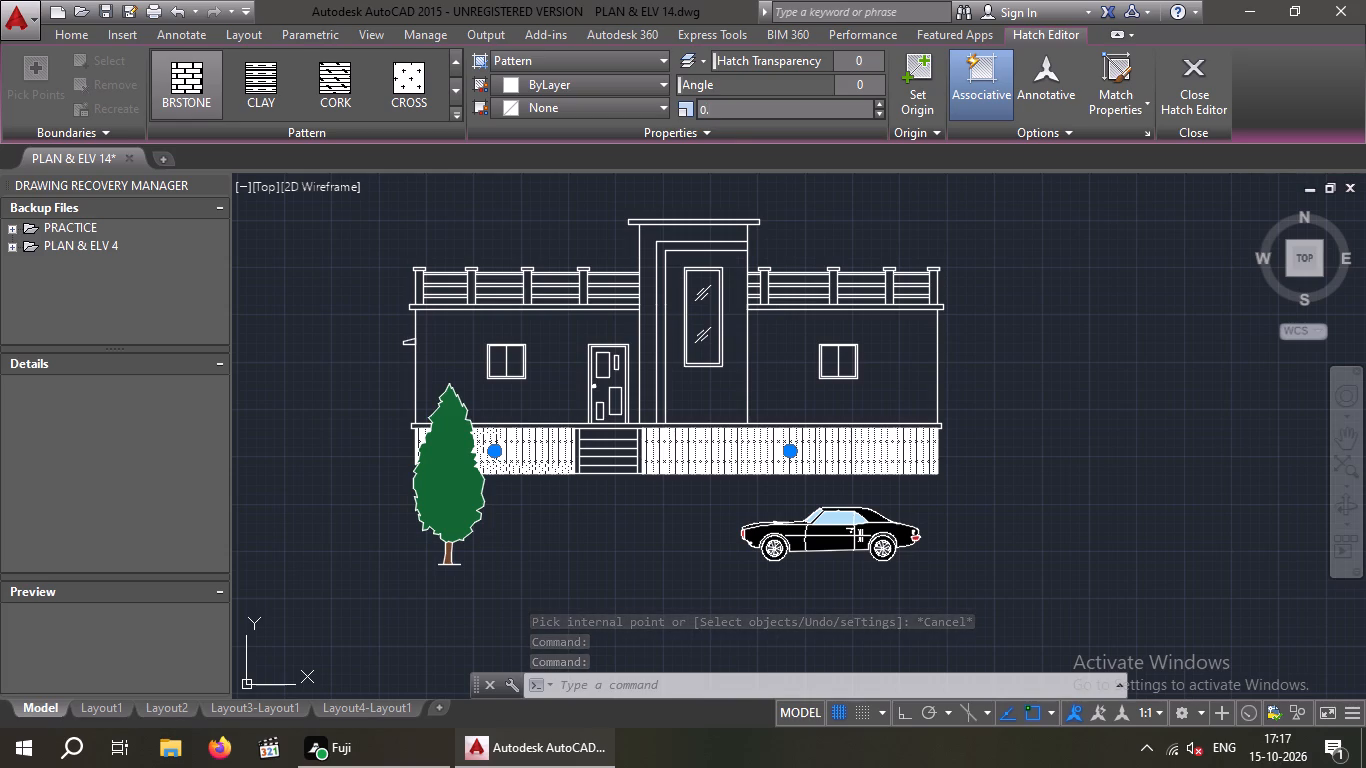
key("4")
key("Return")
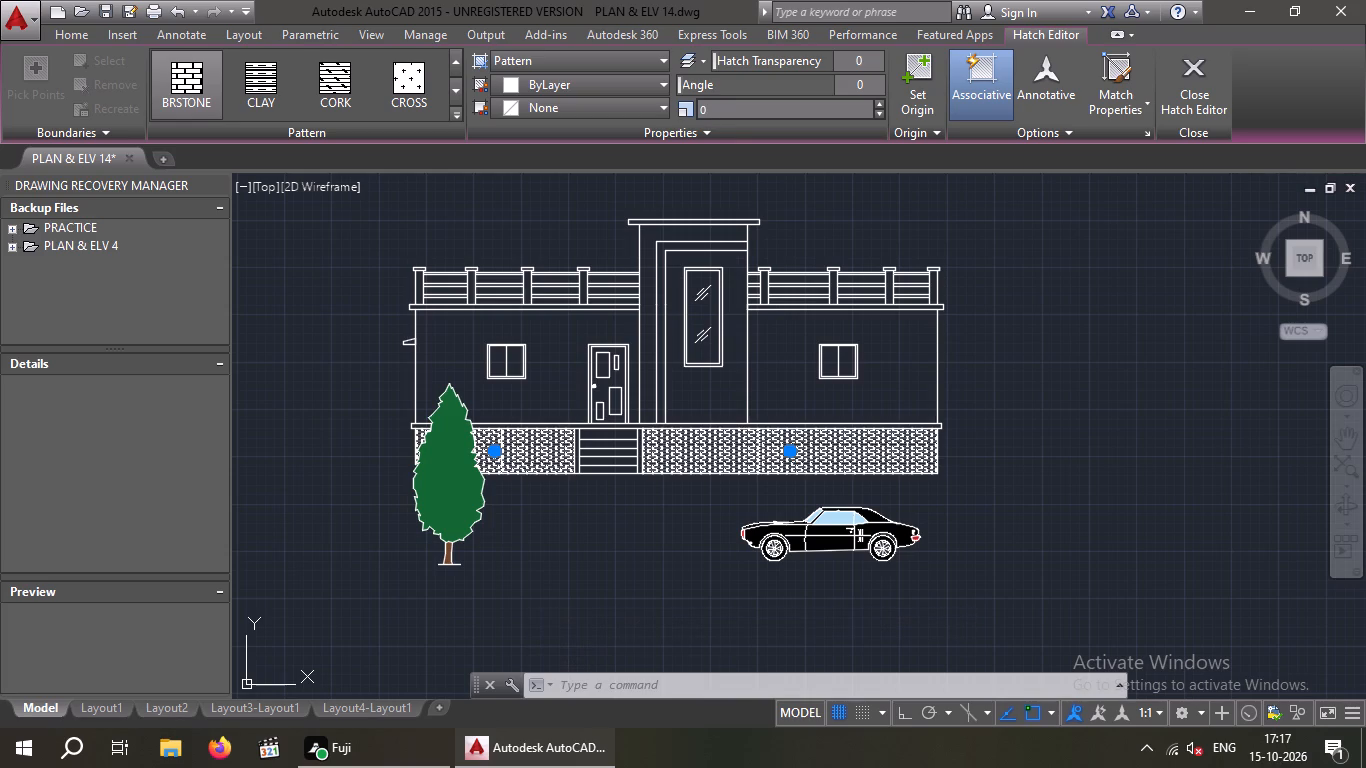
type("0.")
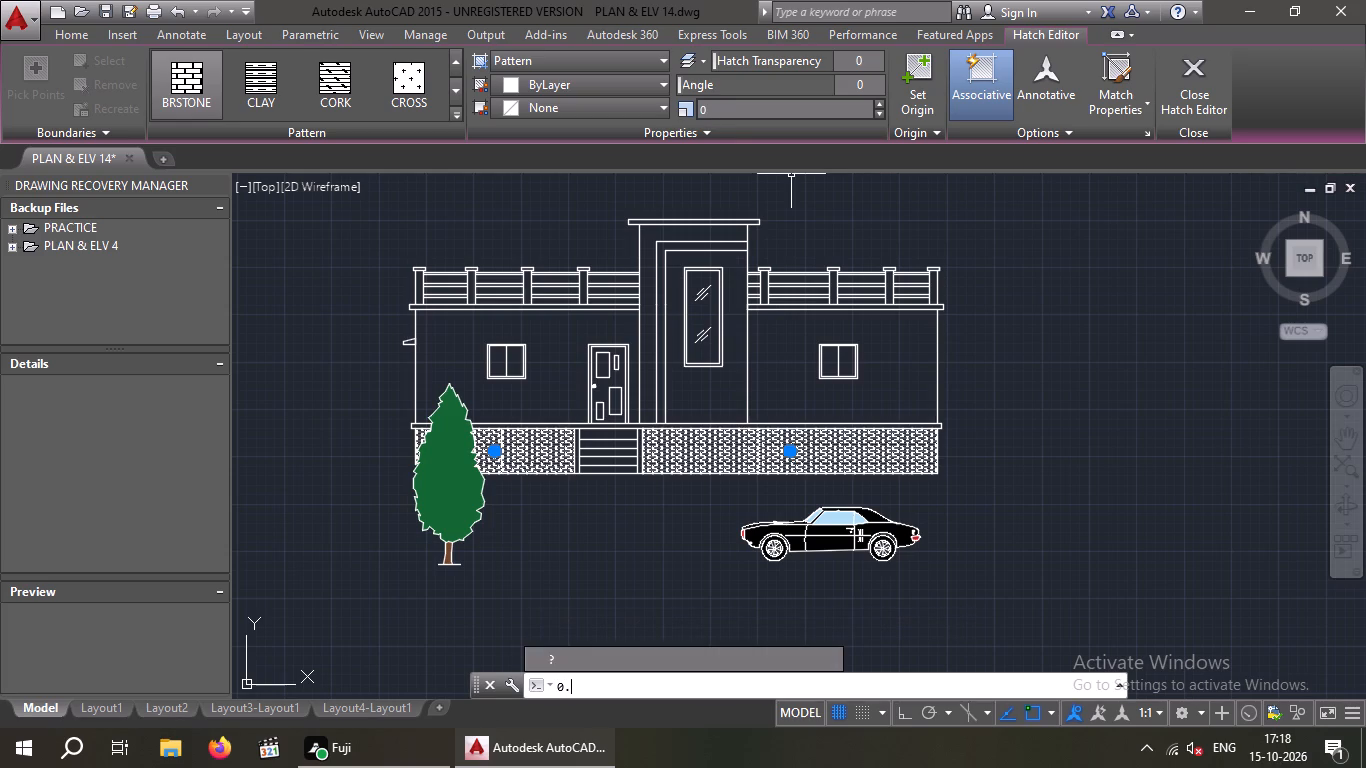
key("7")
key("Return")
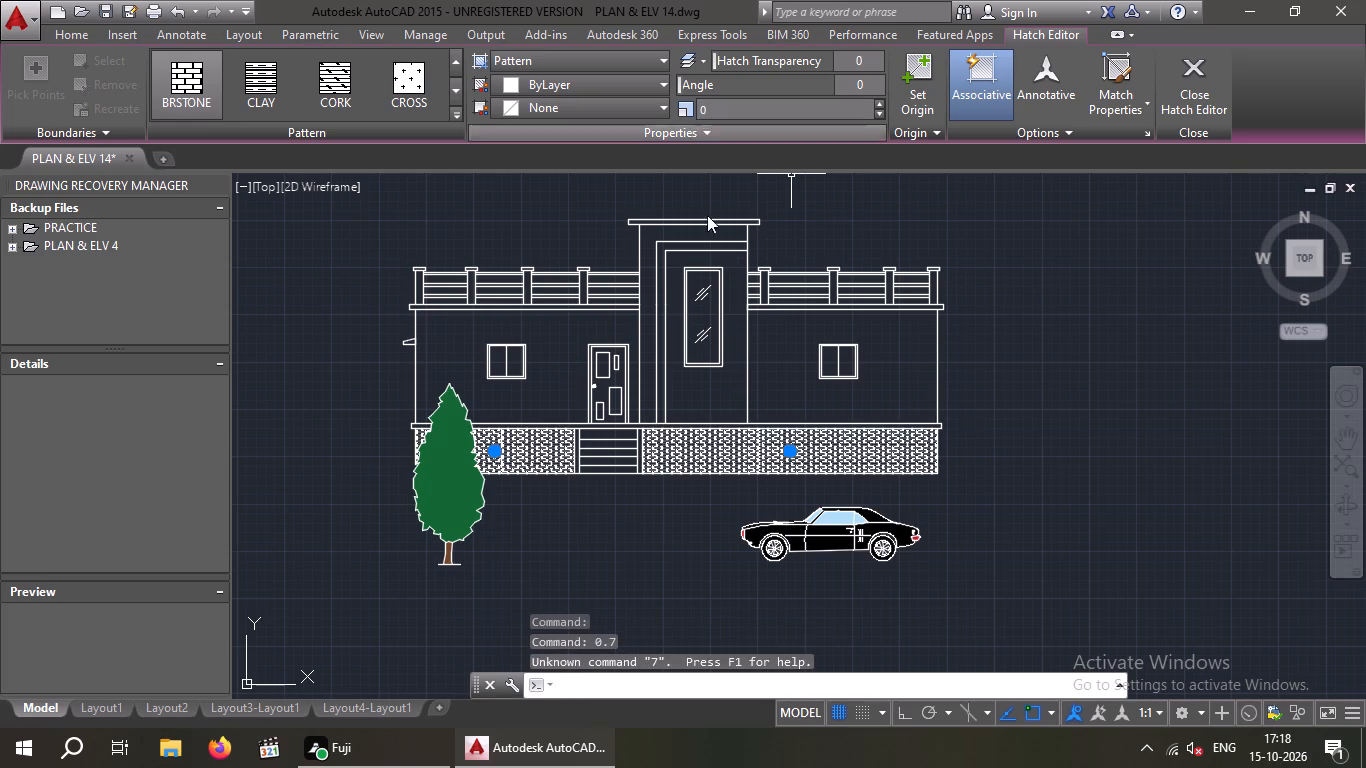
left_click(717, 108)
type("0.7")
key("Return")
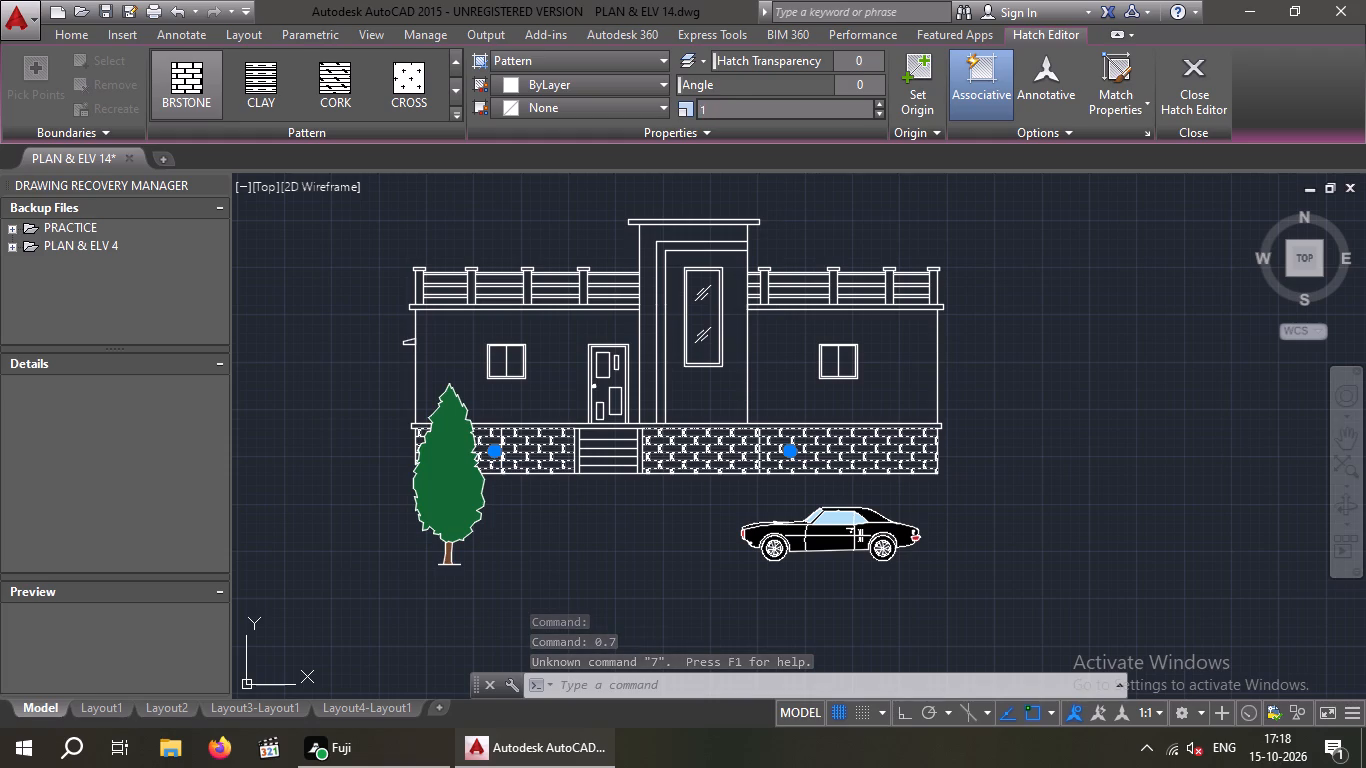
scroll(714, 465, "up", 3)
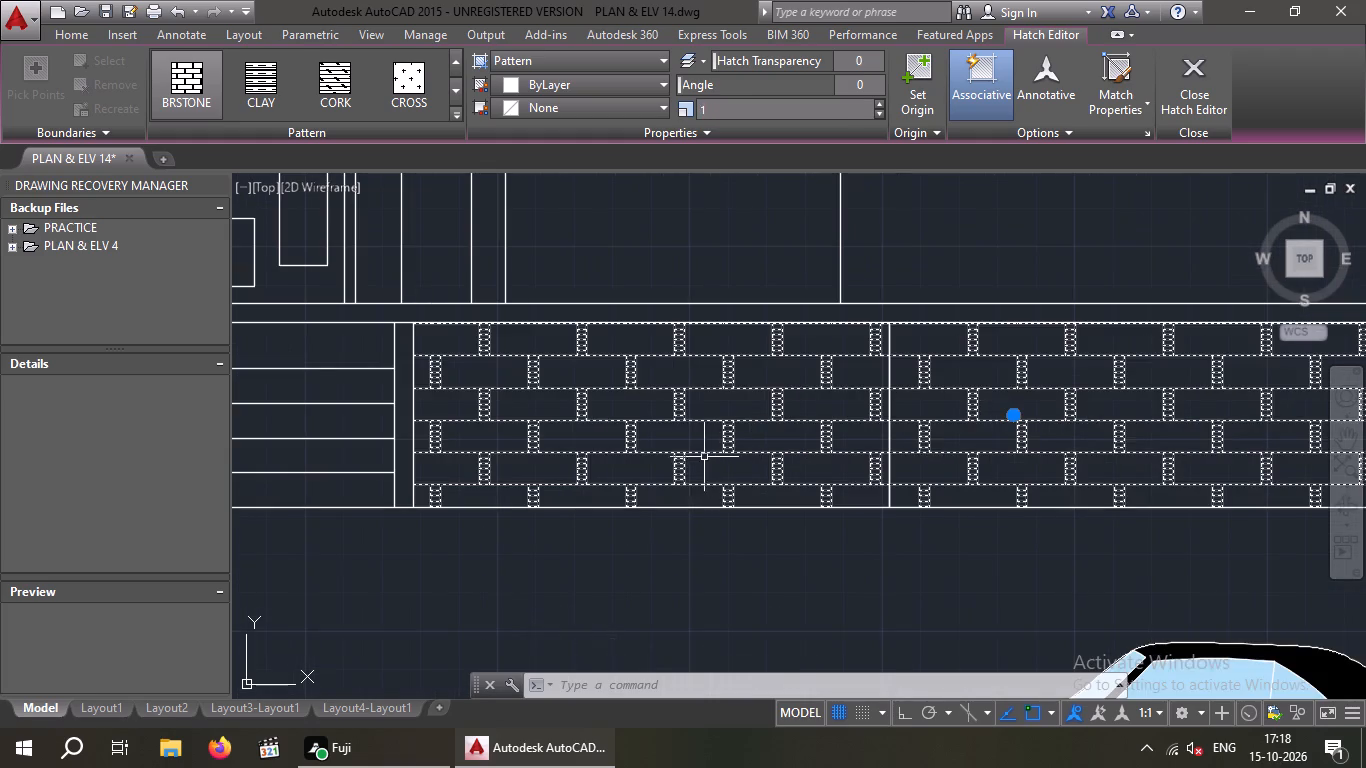
scroll(704, 457, "down", 3)
key("Escape")
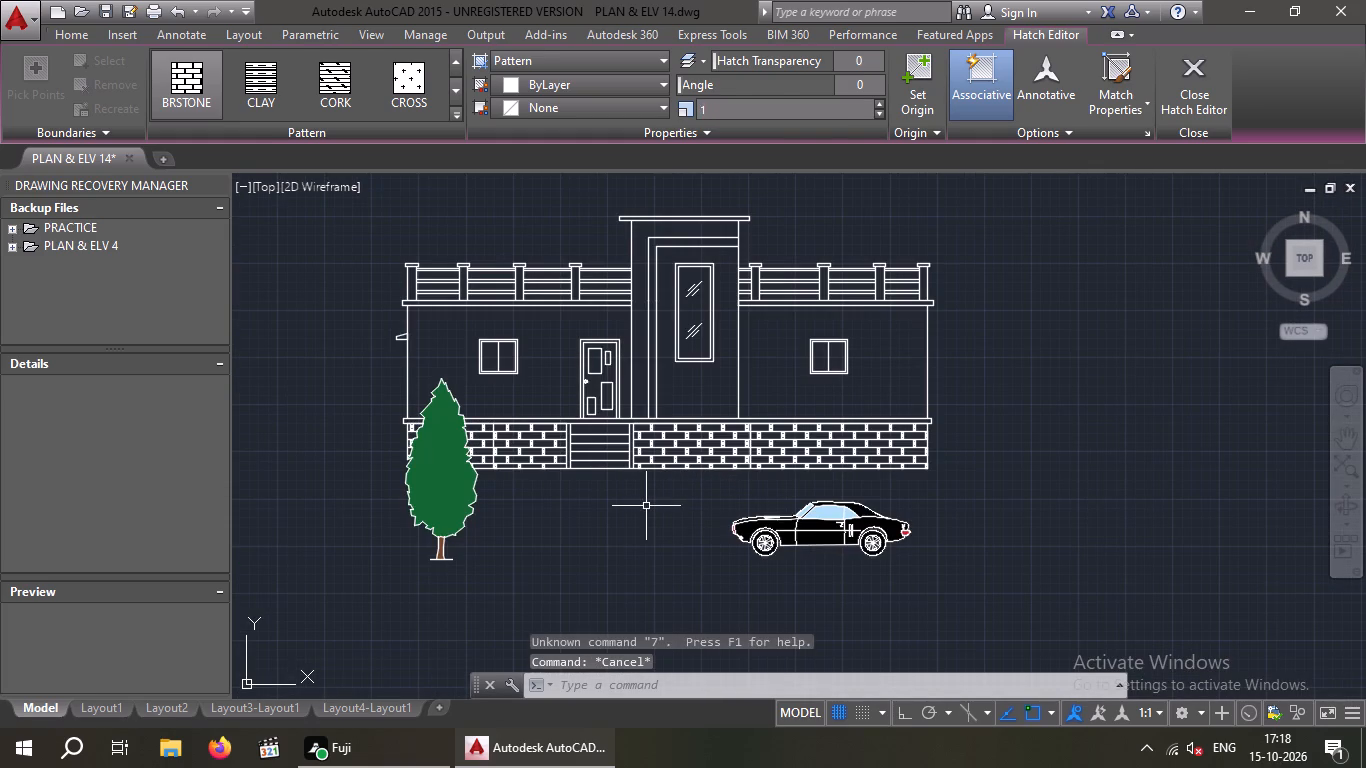
Change the colour of the BRSTONE plinth hatches on both sides of the entrance steps to dark grey 99,100,102.
middle_click_drag(646, 514, 662, 578)
middle_click_drag(654, 572, 747, 576)
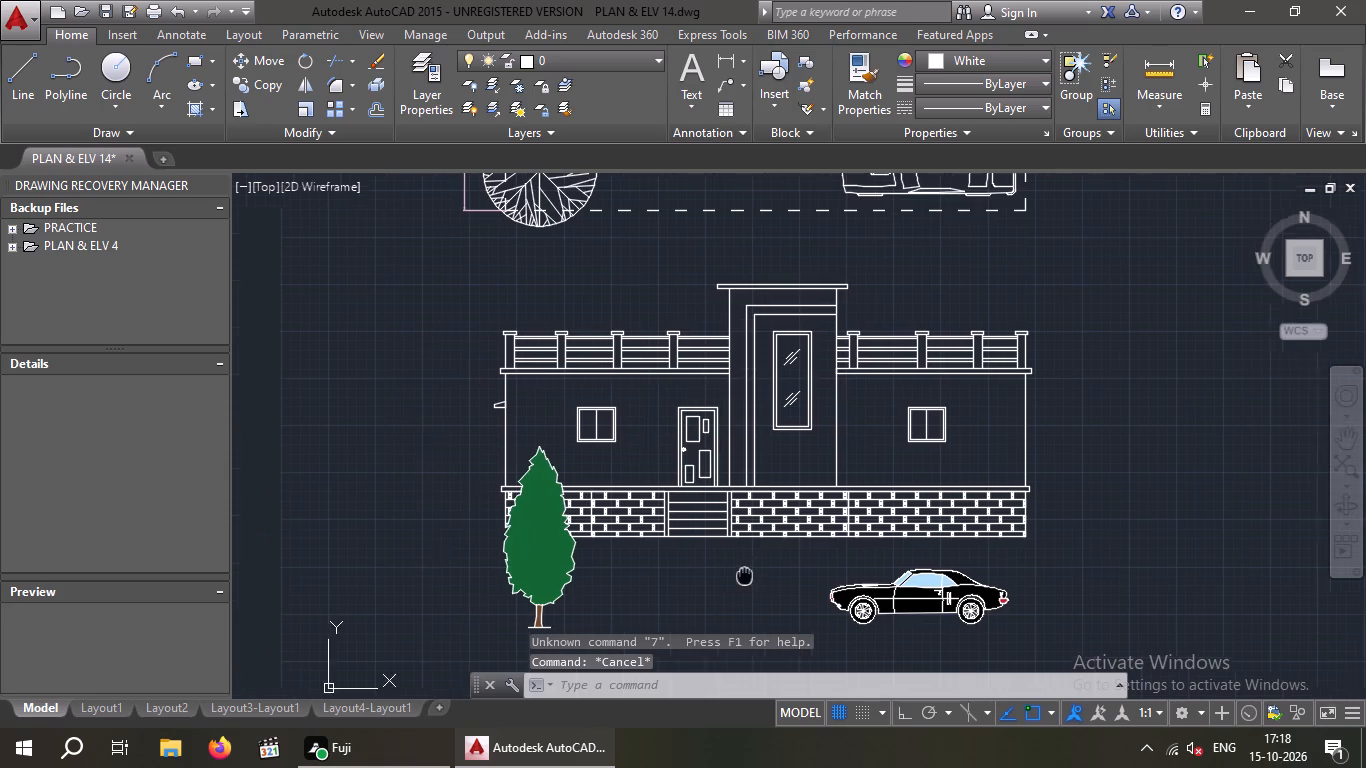
middle_click_drag(747, 576, 750, 577)
middle_click_drag(686, 556, 646, 588)
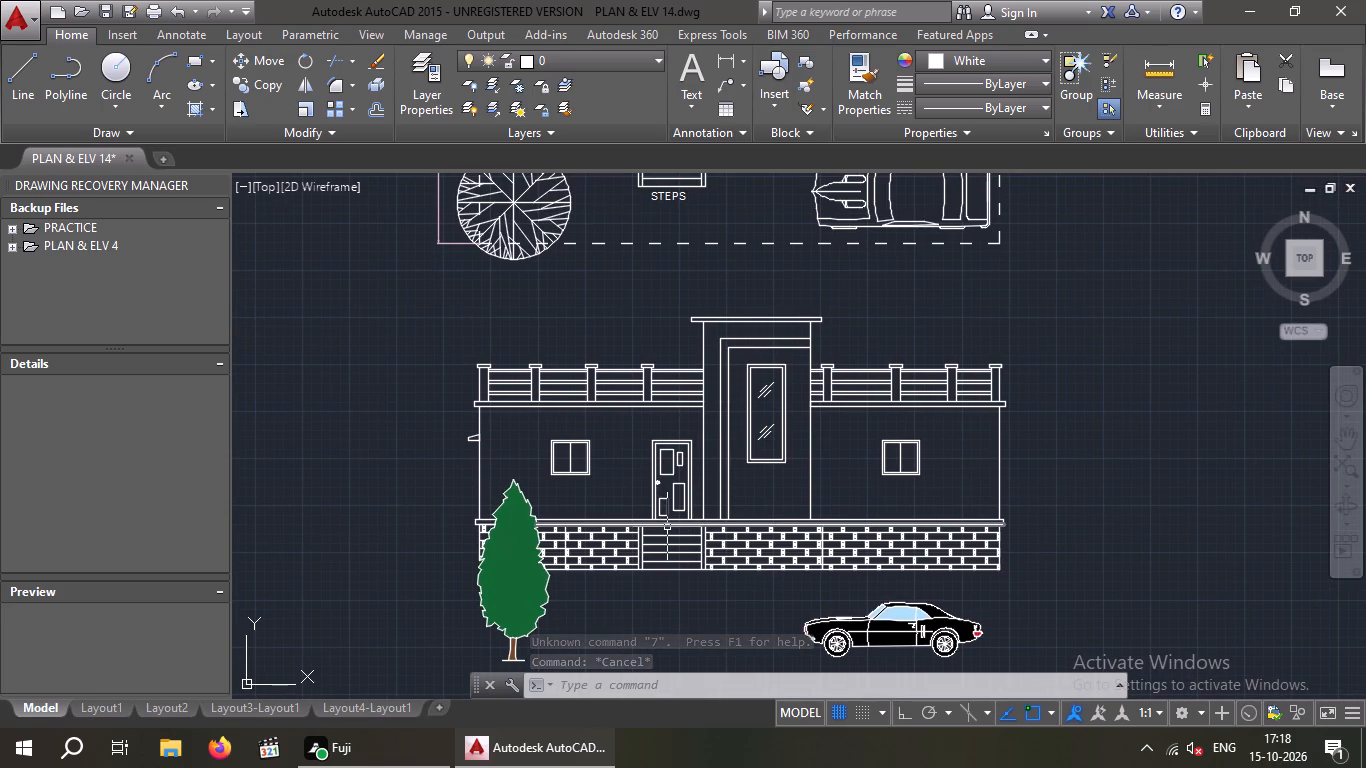
scroll(743, 574, "up", 2)
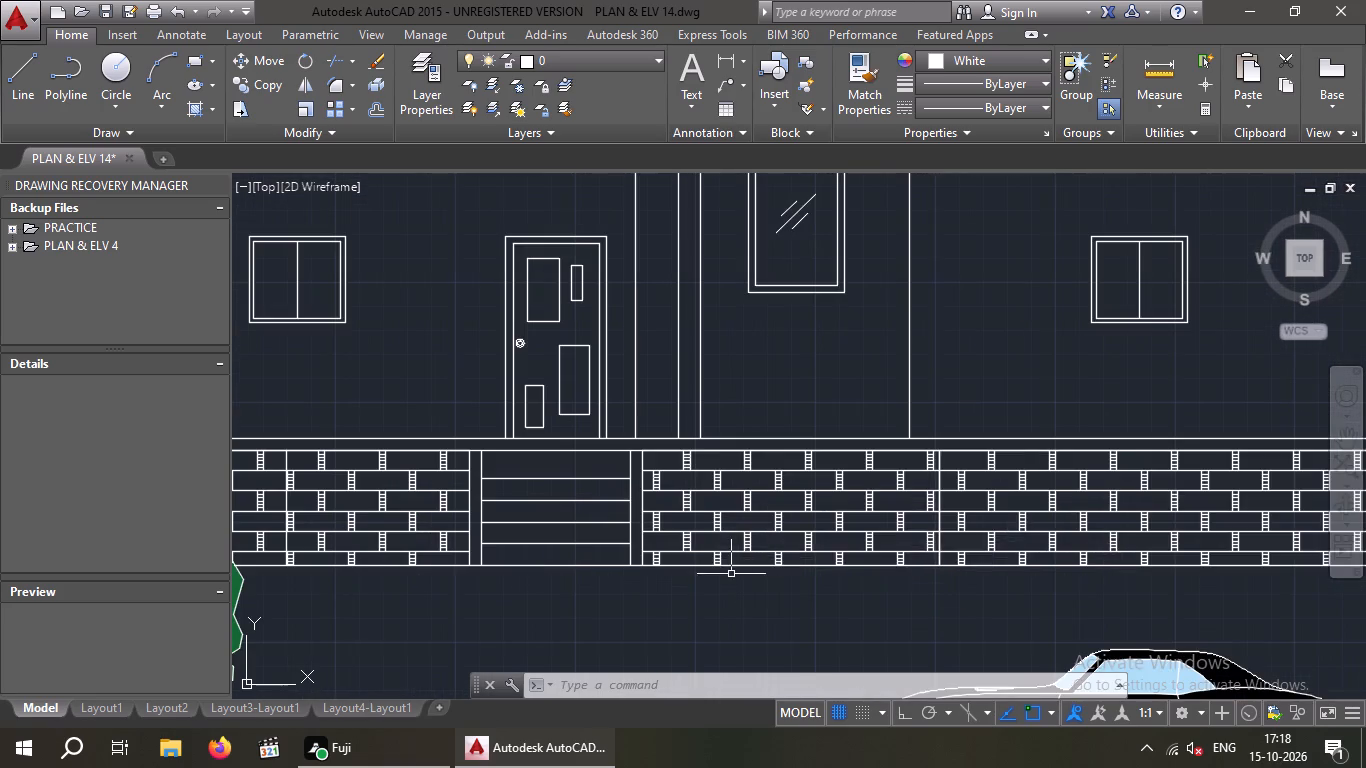
left_click(779, 526)
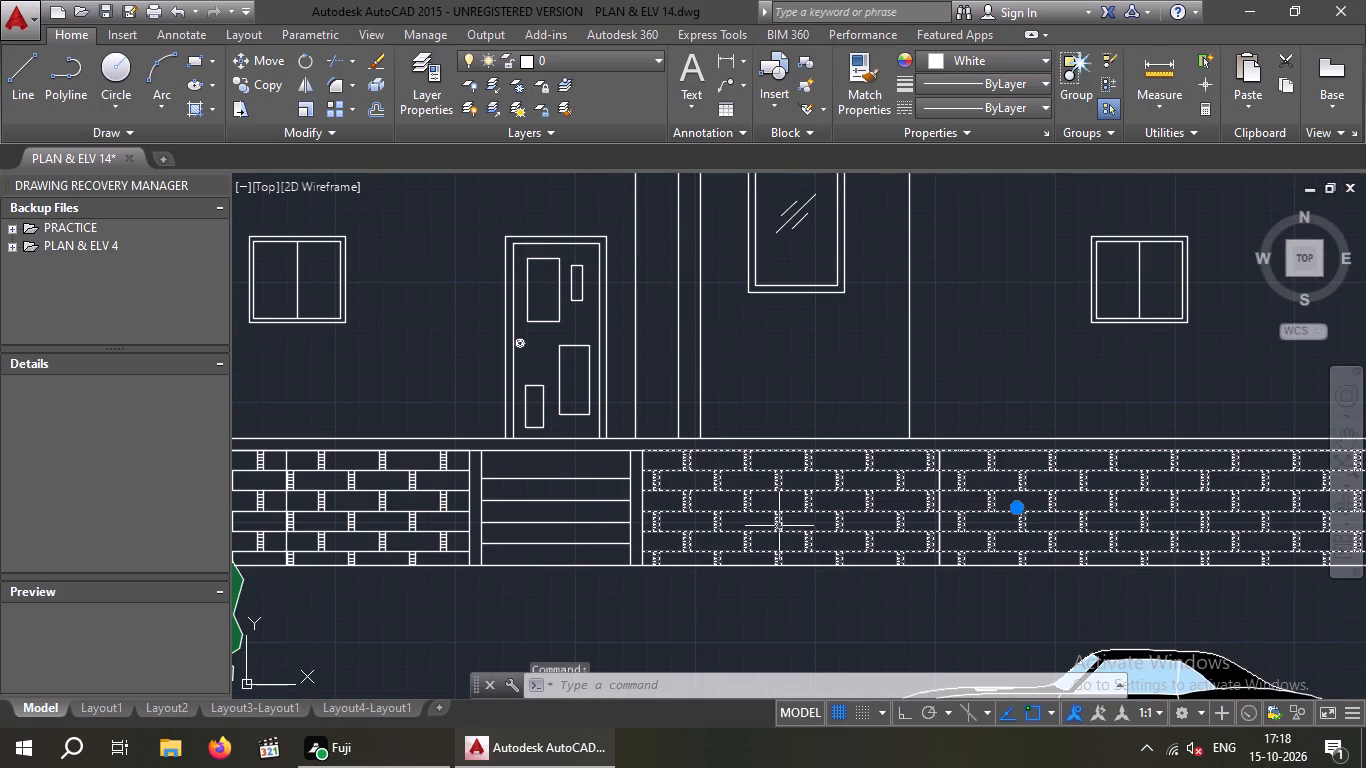
left_click(379, 494)
scroll(379, 494, "down", 2)
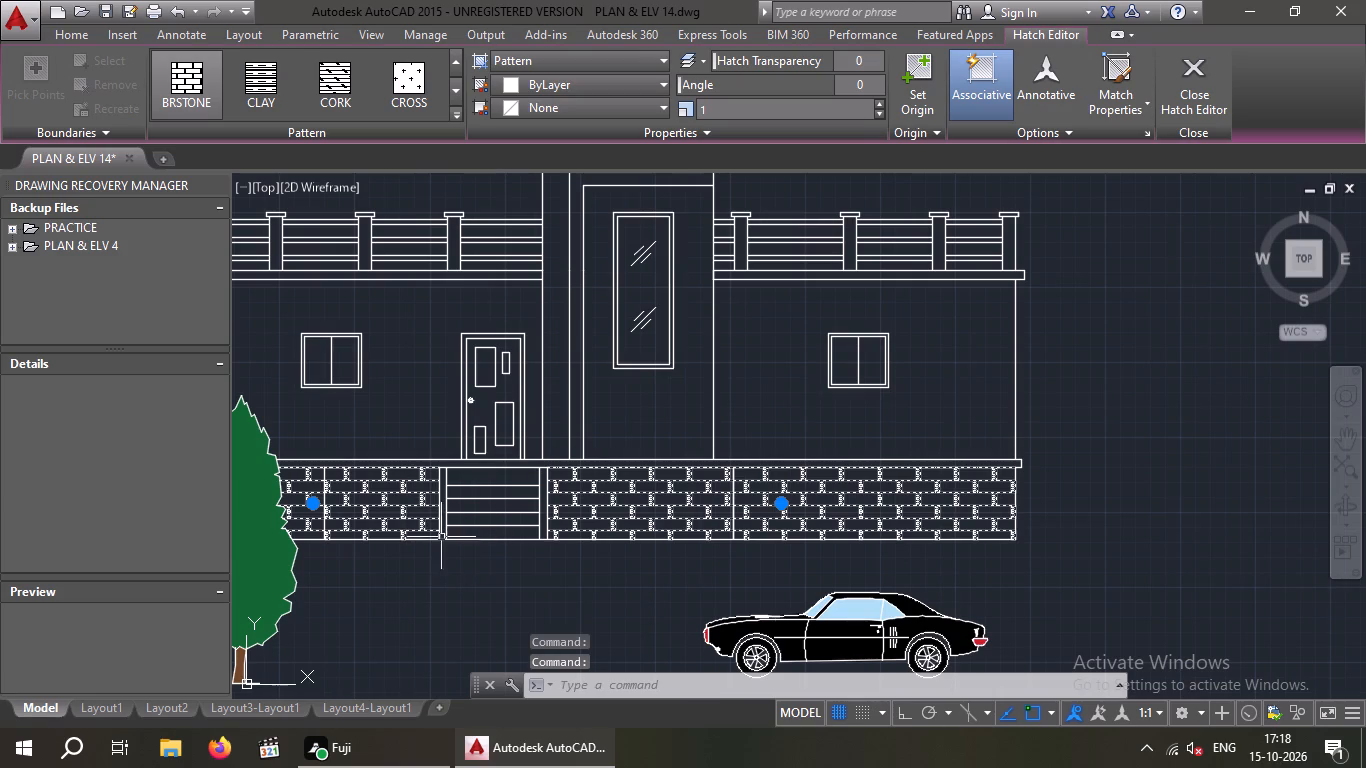
middle_click_drag(552, 577, 718, 577)
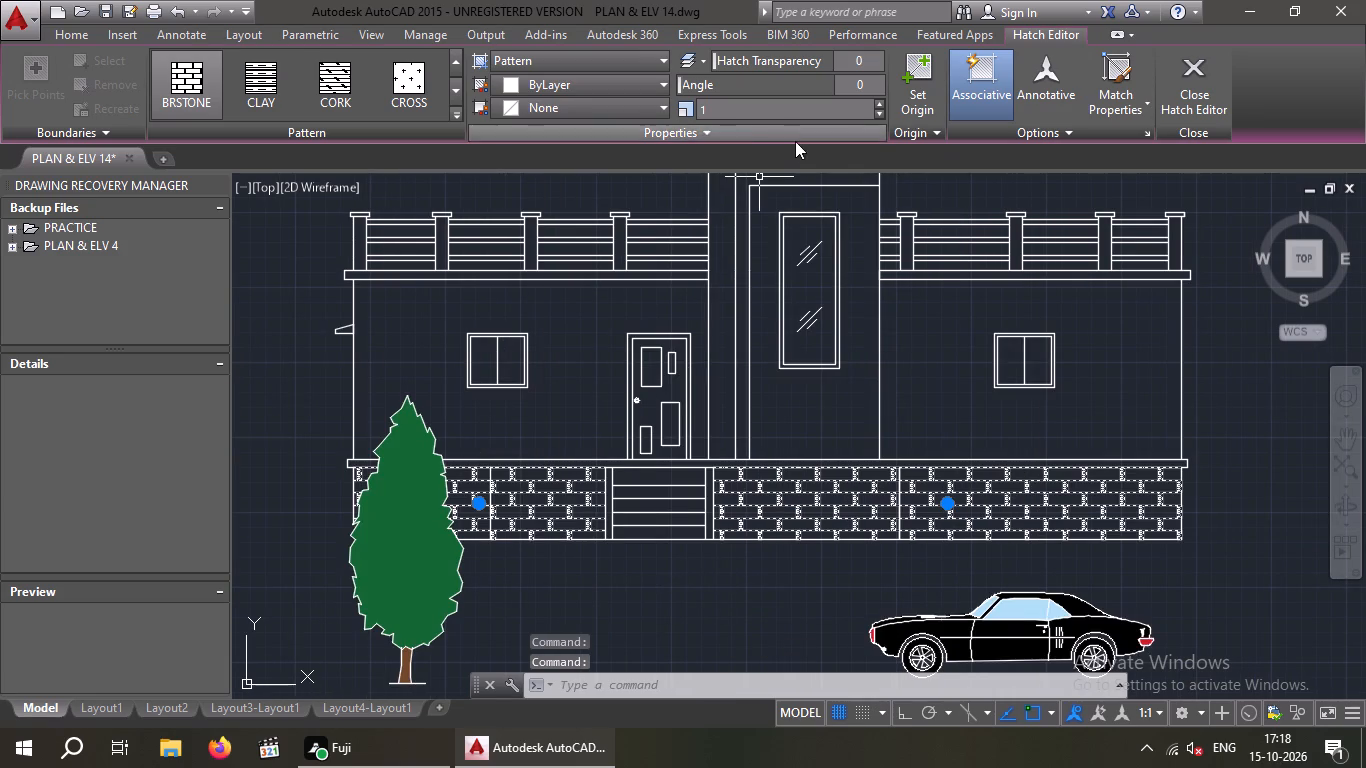
left_click(662, 83)
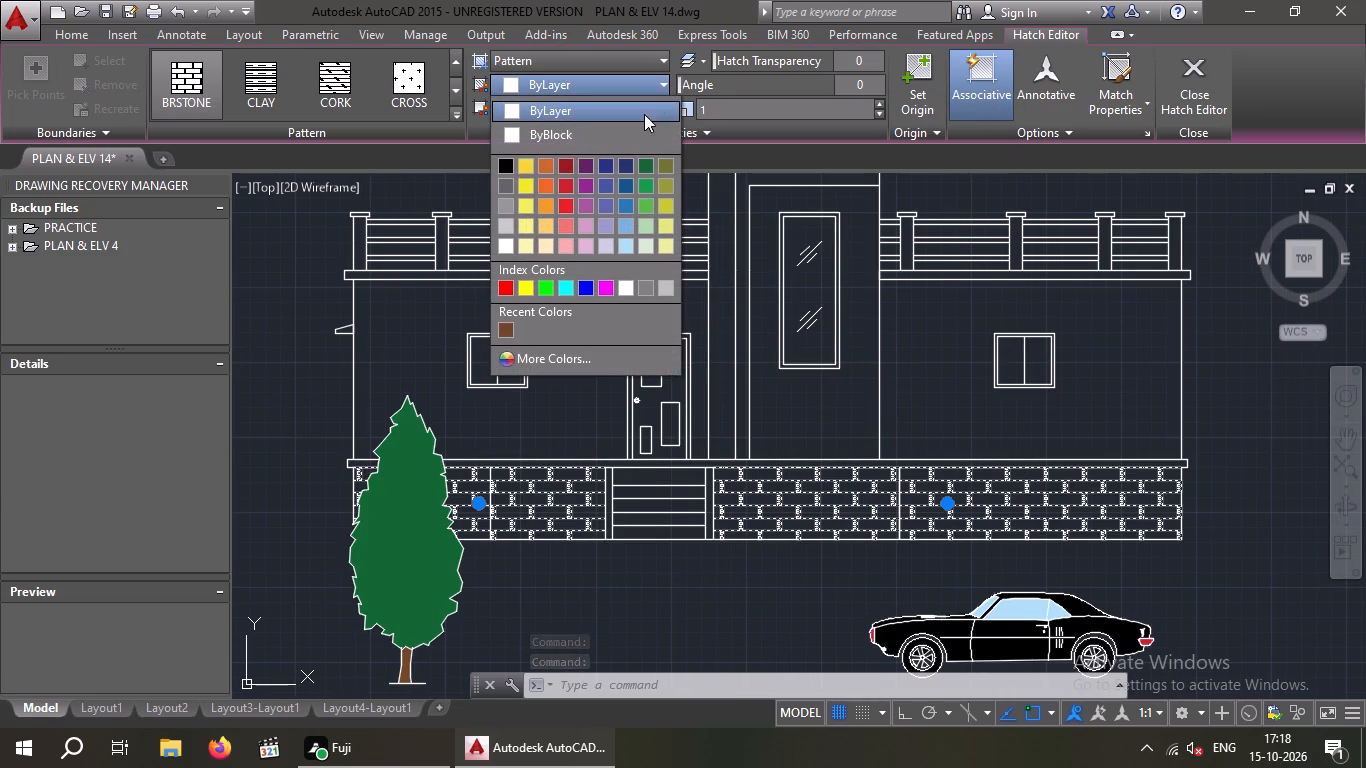
left_click(502, 187)
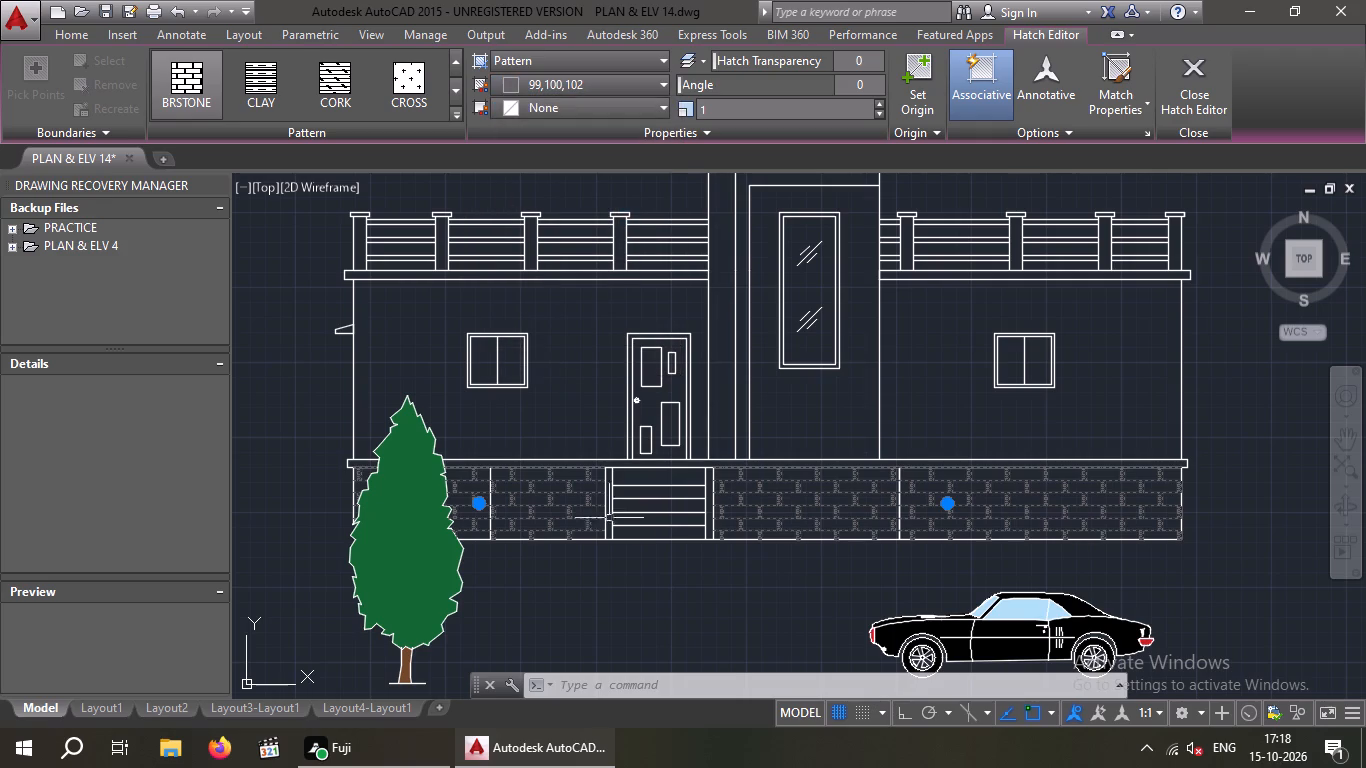
left_click(637, 650)
key("Escape")
key("Escape")
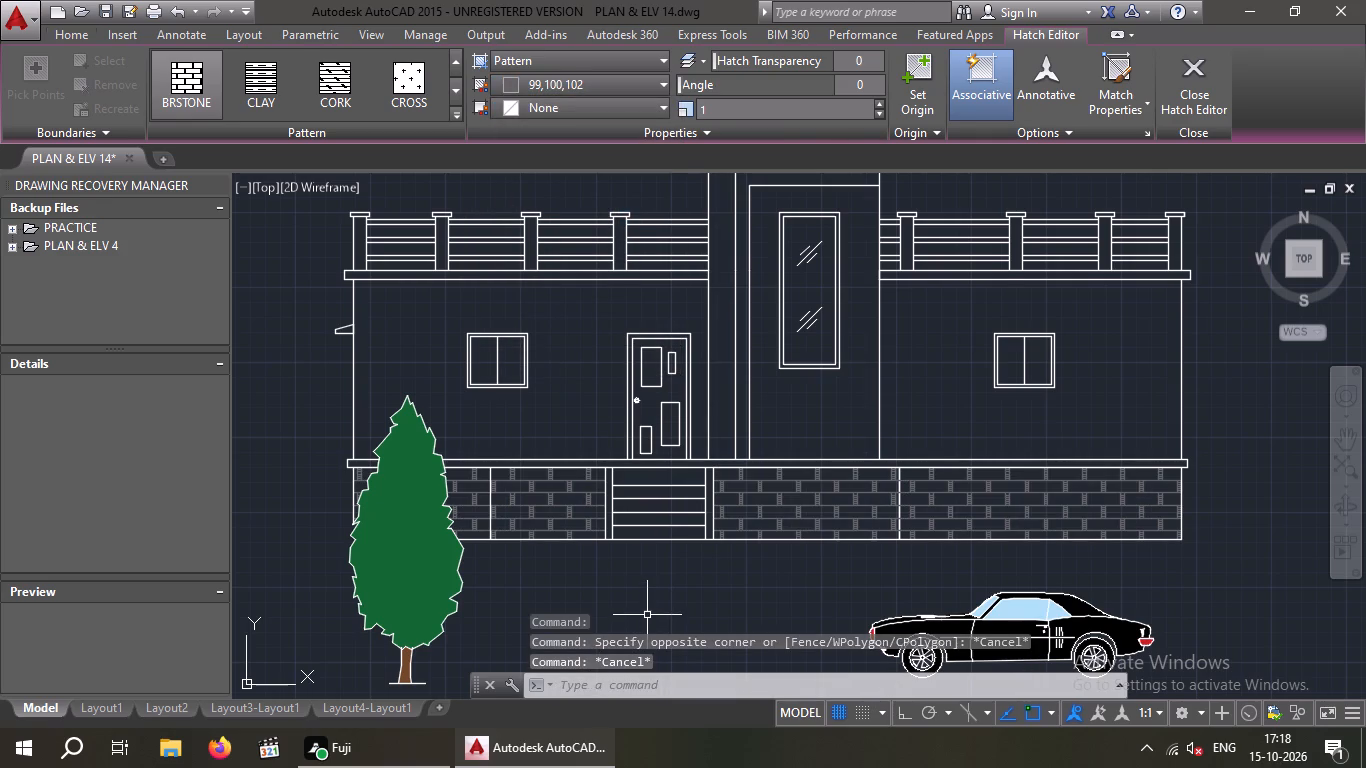
Fill all five risers of the entrance steps with a SOLID hatch in brown index colour 35.
middle_click_drag(664, 562, 627, 542)
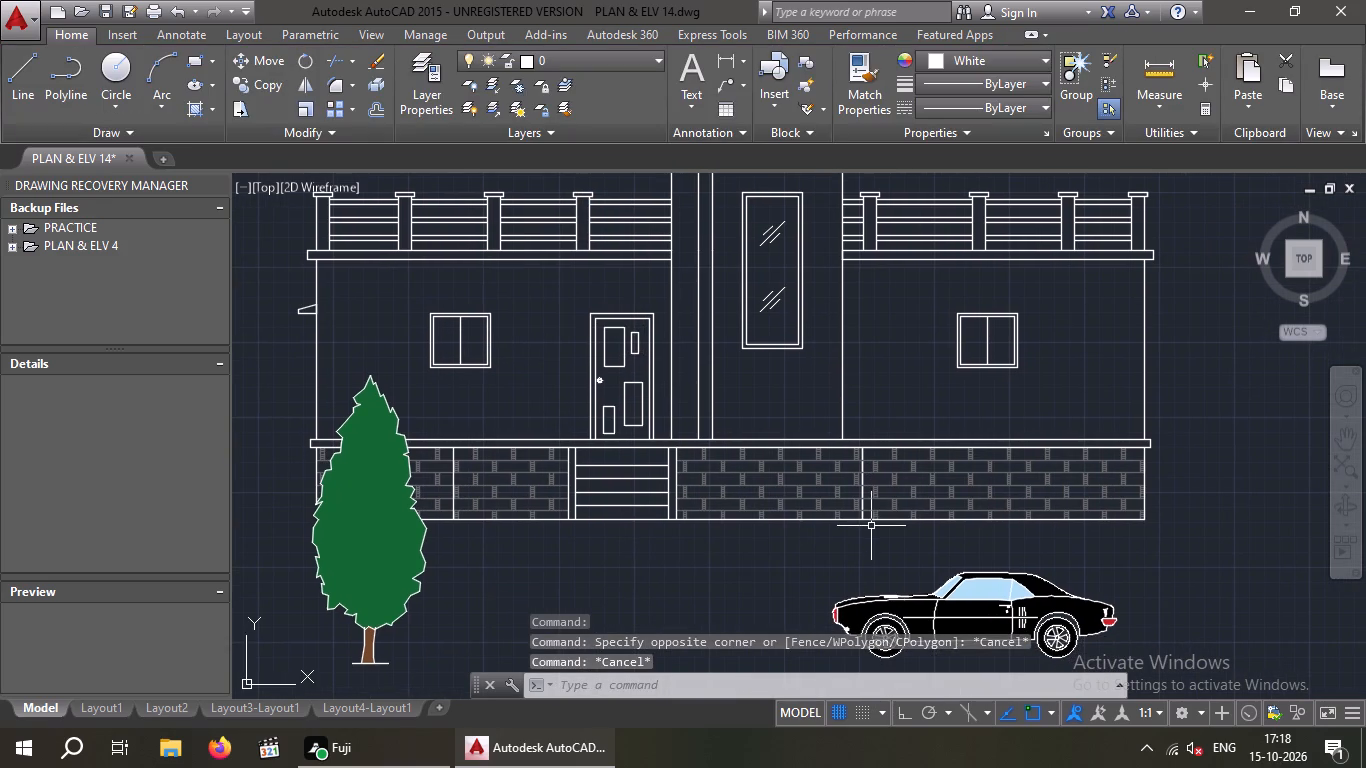
scroll(618, 517, "up", 1)
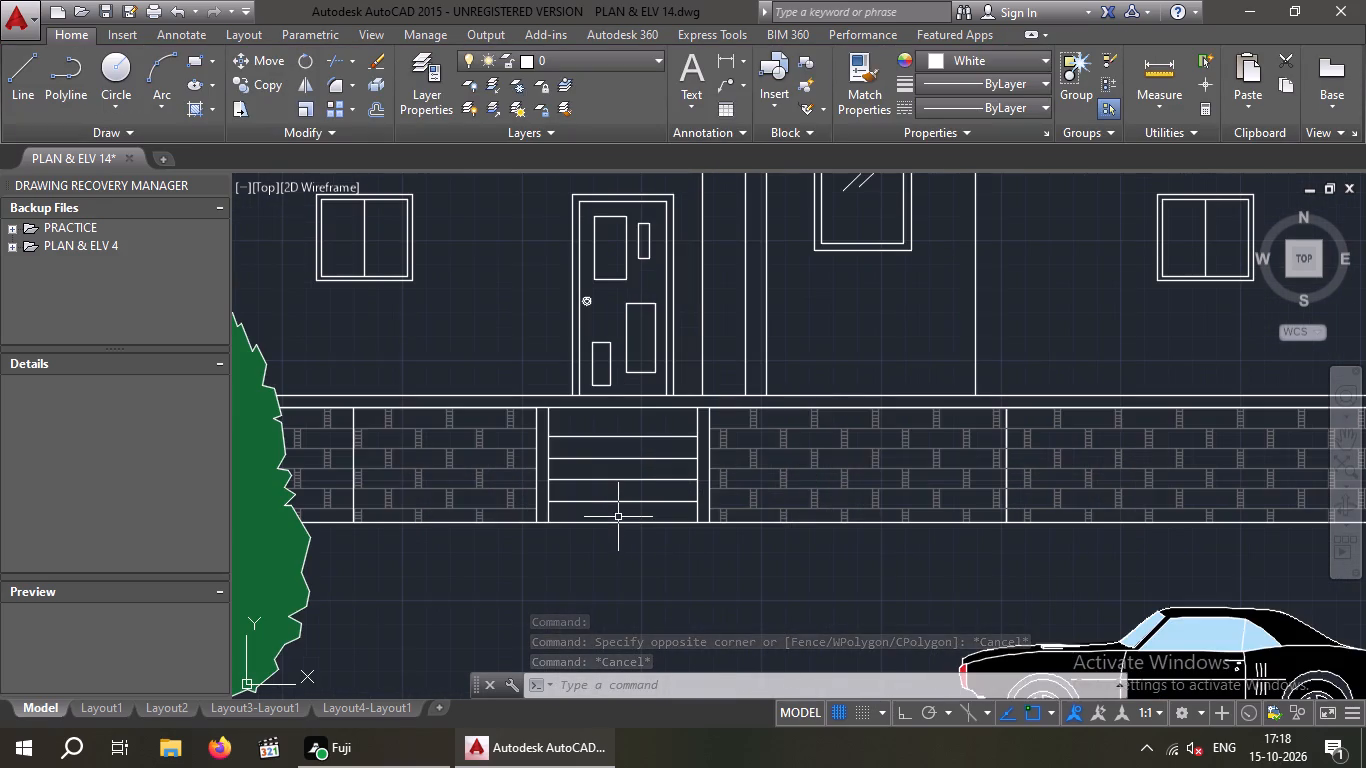
middle_click_drag(612, 518, 545, 564)
middle_click_drag(549, 545, 505, 570)
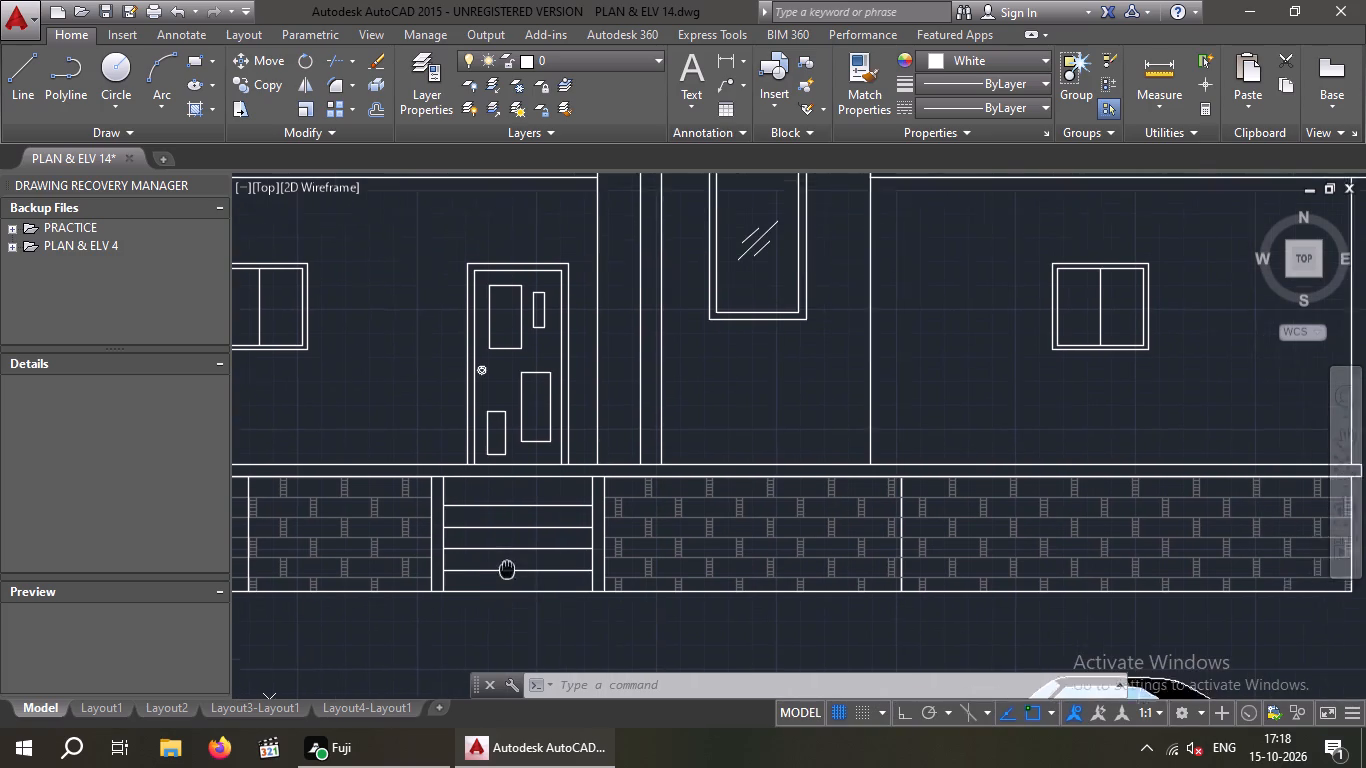
middle_click_drag(505, 570, 495, 574)
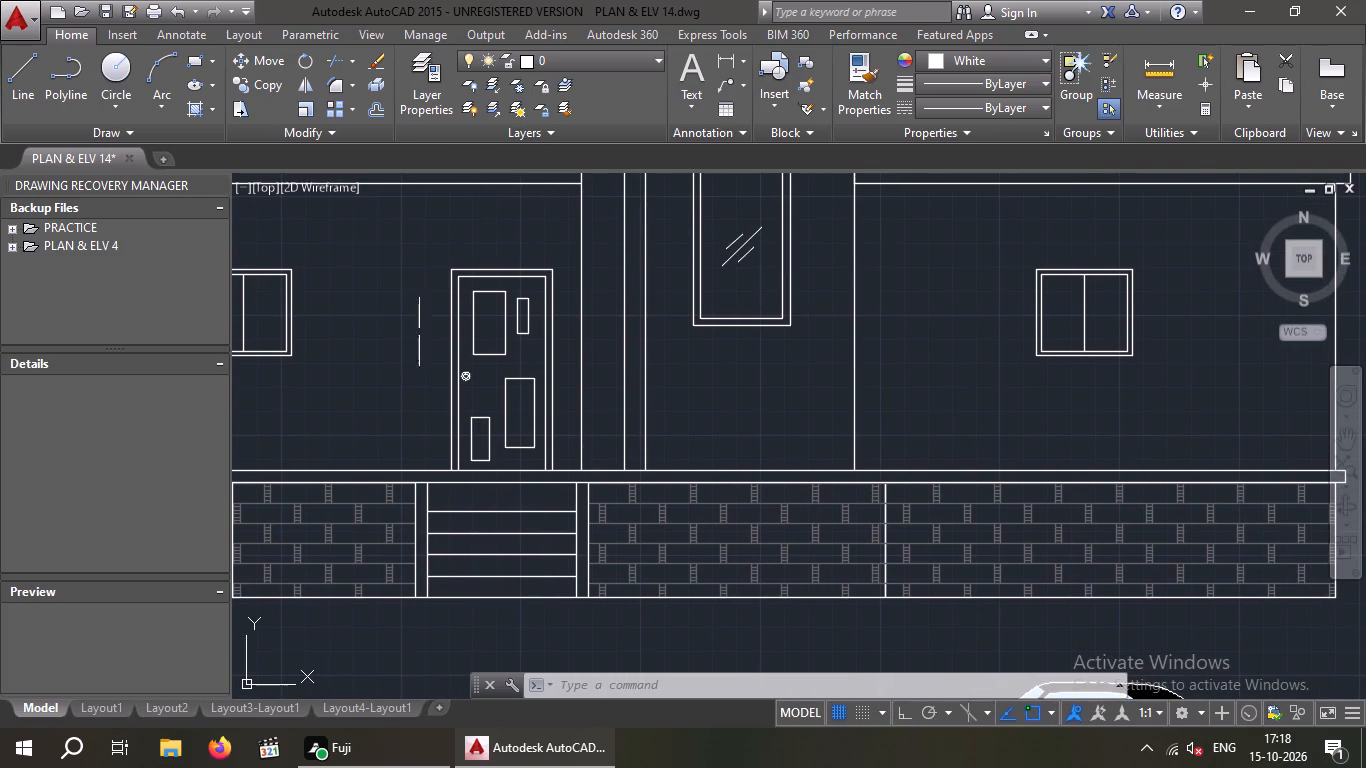
left_click(193, 114)
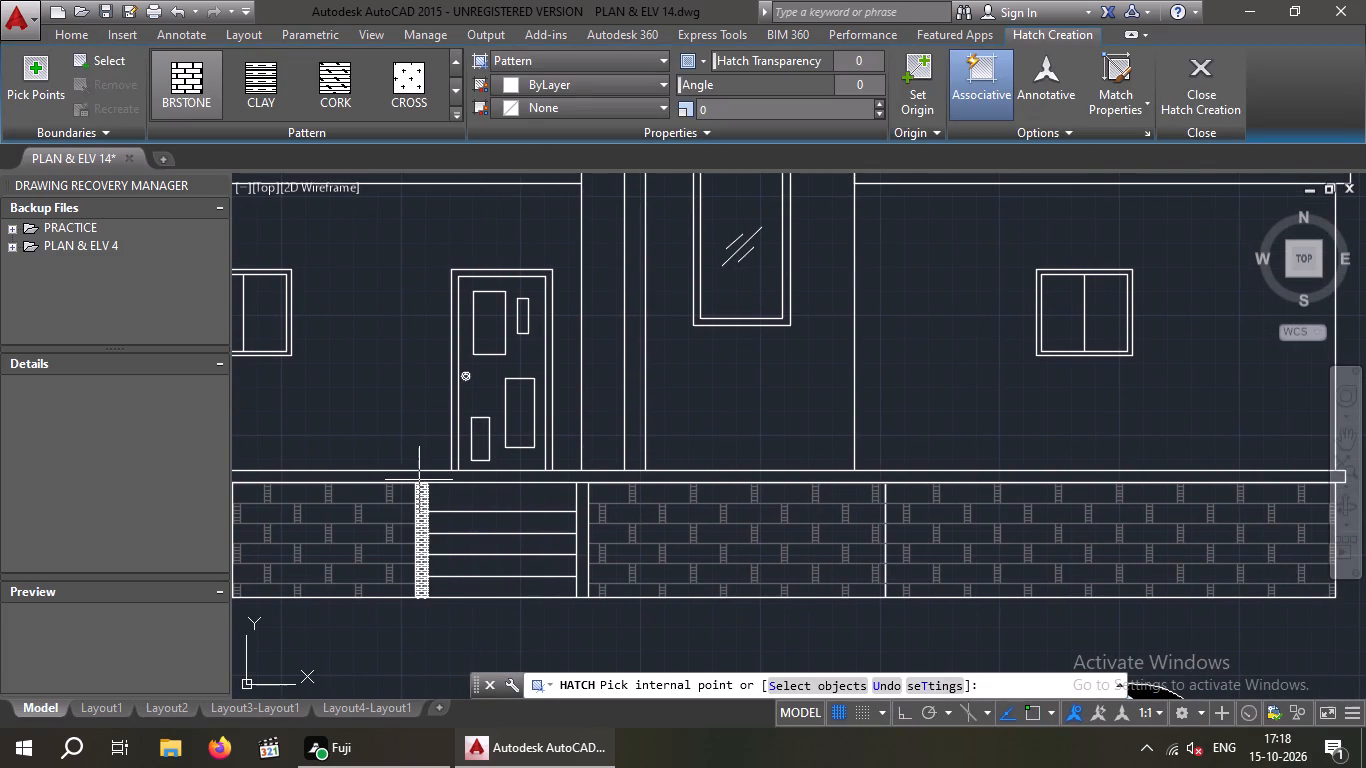
left_click(455, 108)
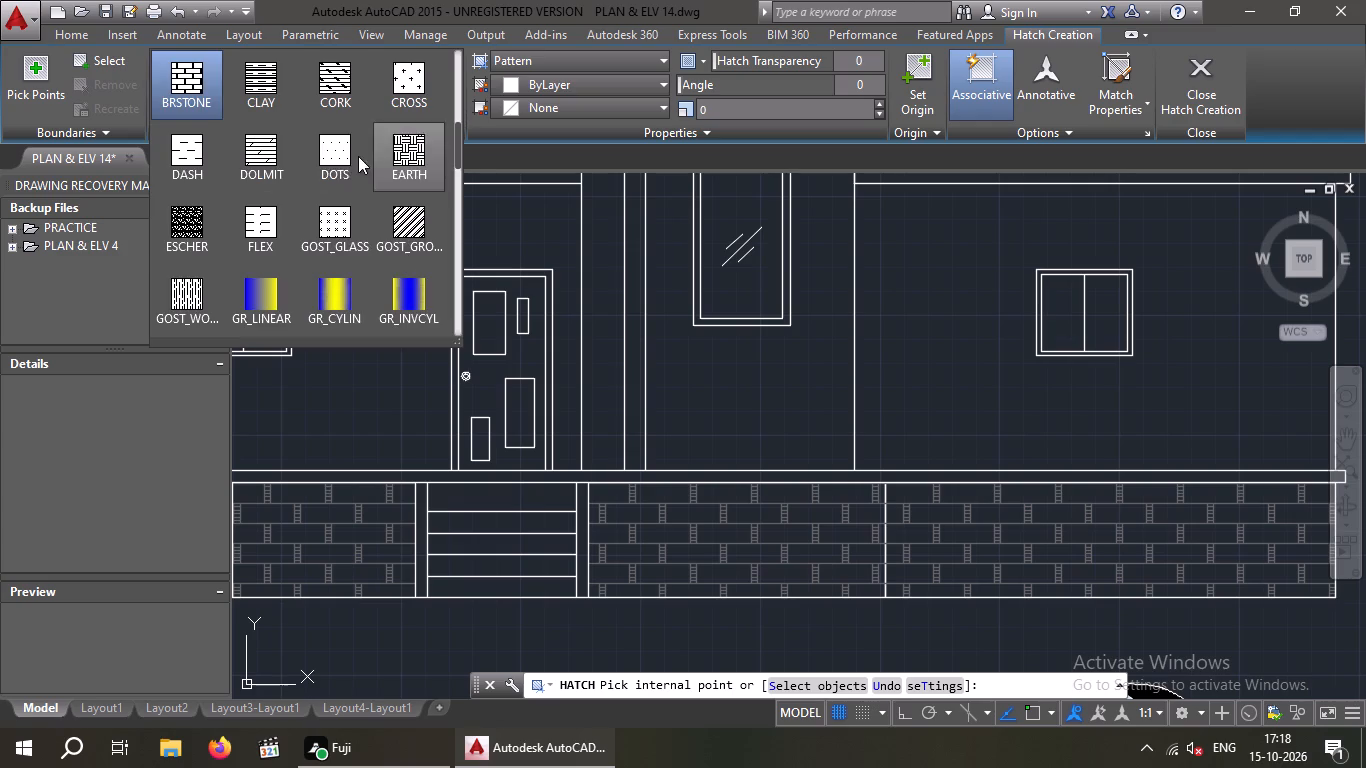
scroll(260, 172, "up", 7)
left_click(185, 84)
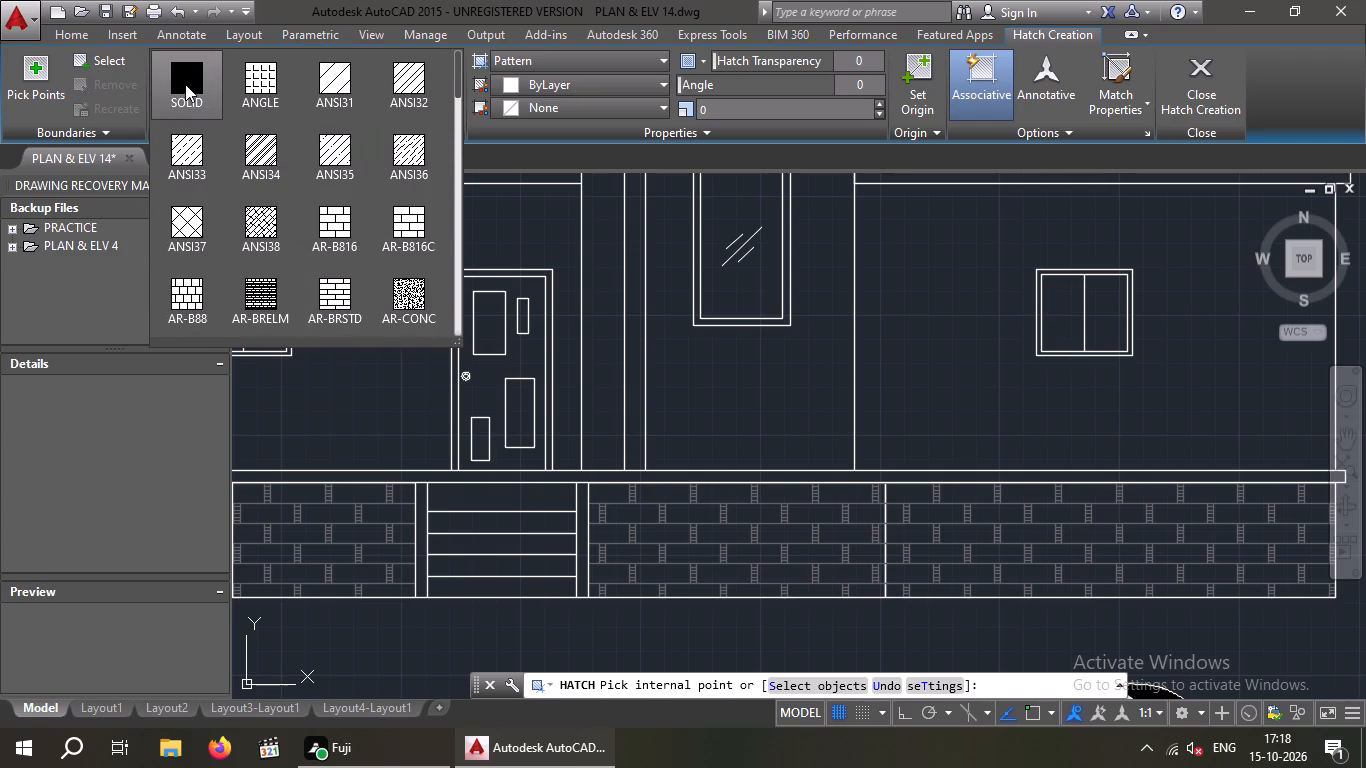
left_click(663, 84)
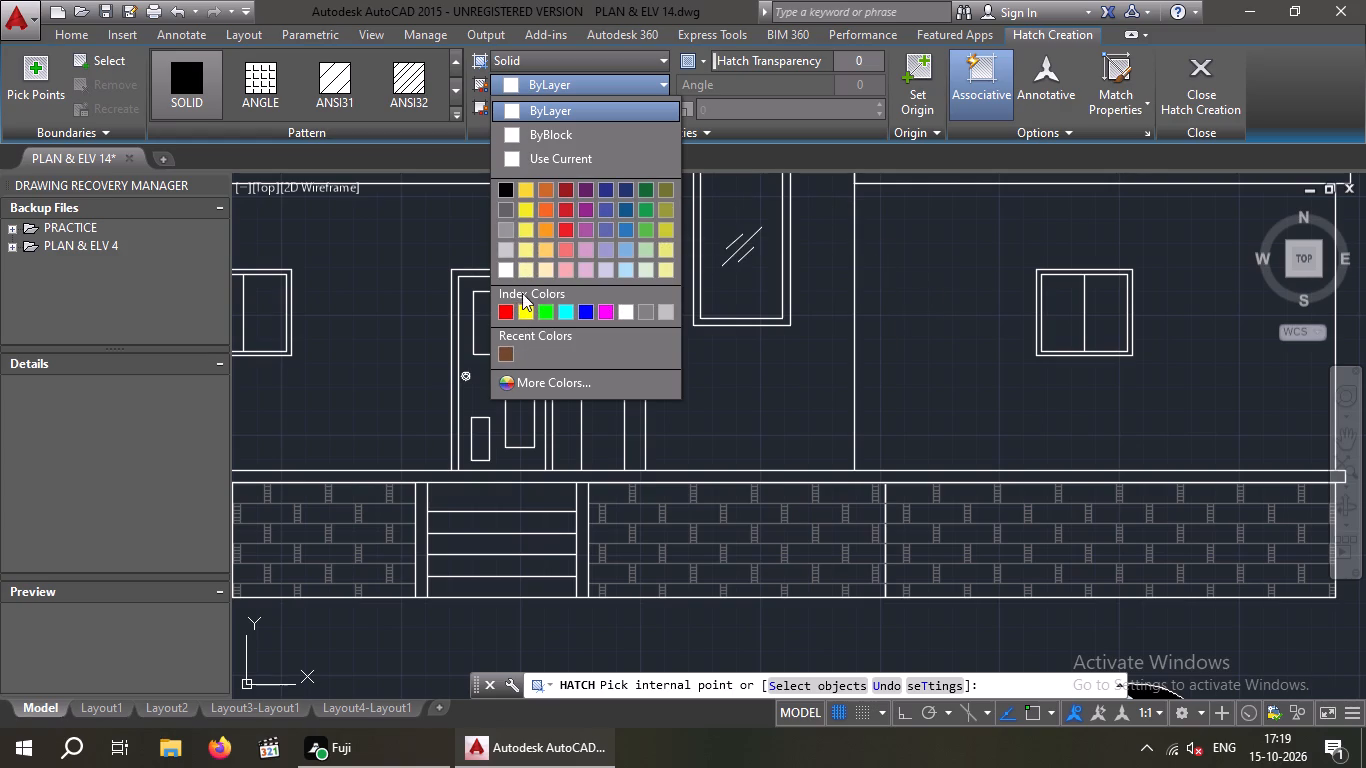
left_click(520, 385)
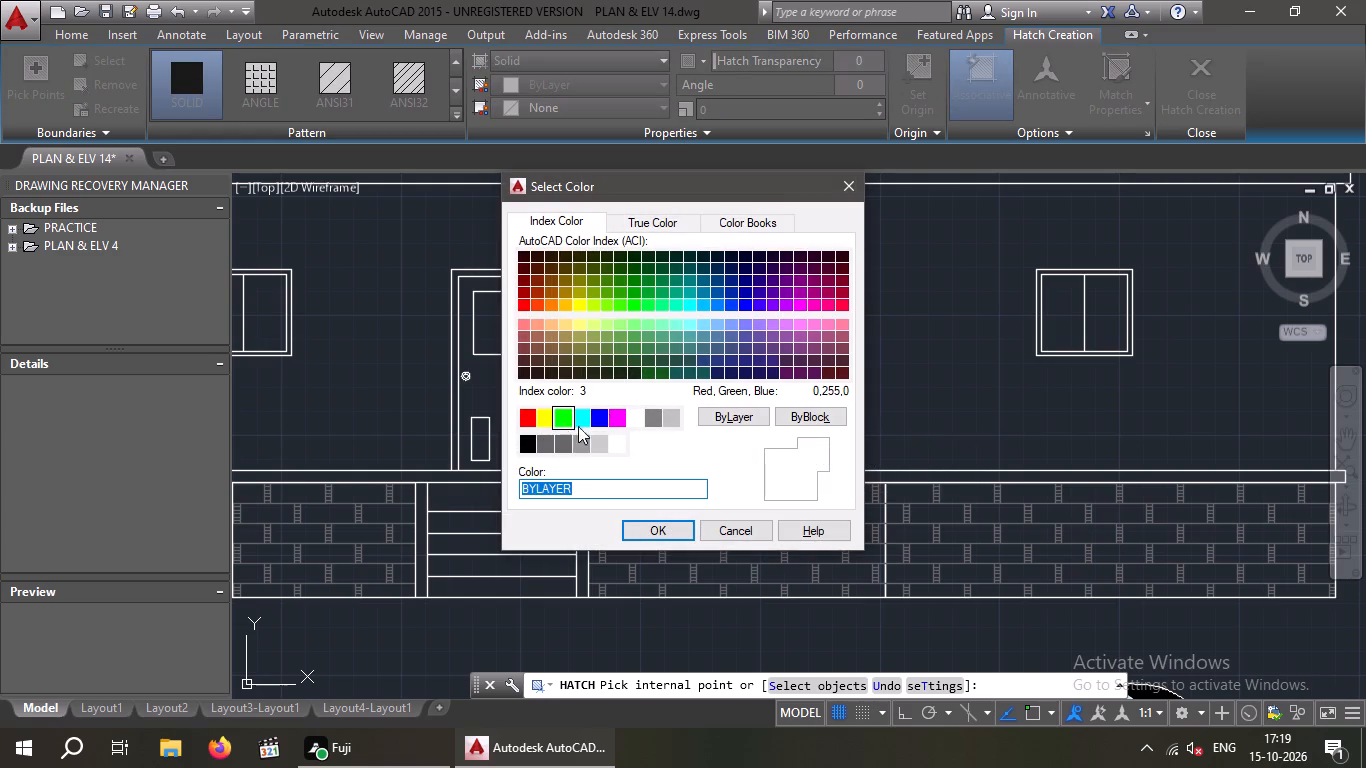
left_click(553, 349)
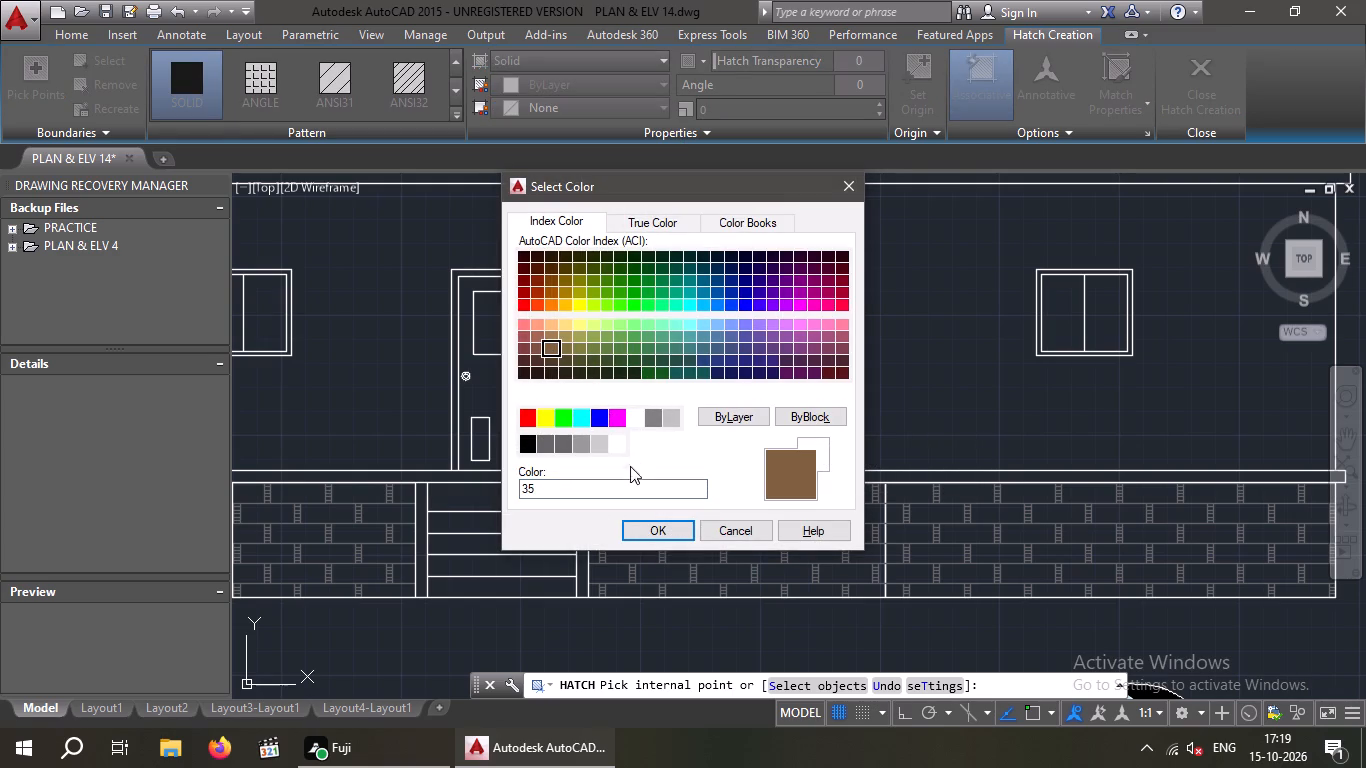
left_click(646, 532)
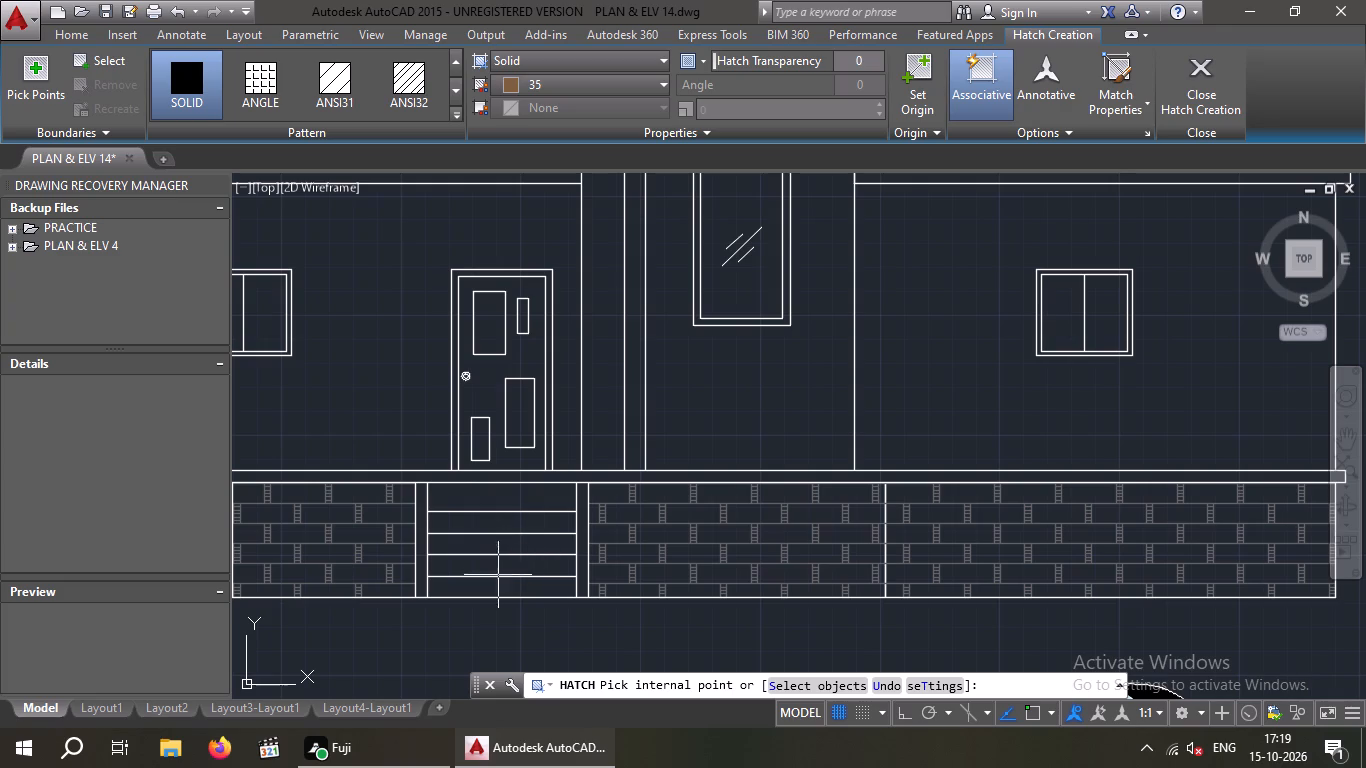
left_click(494, 587)
left_click(499, 567)
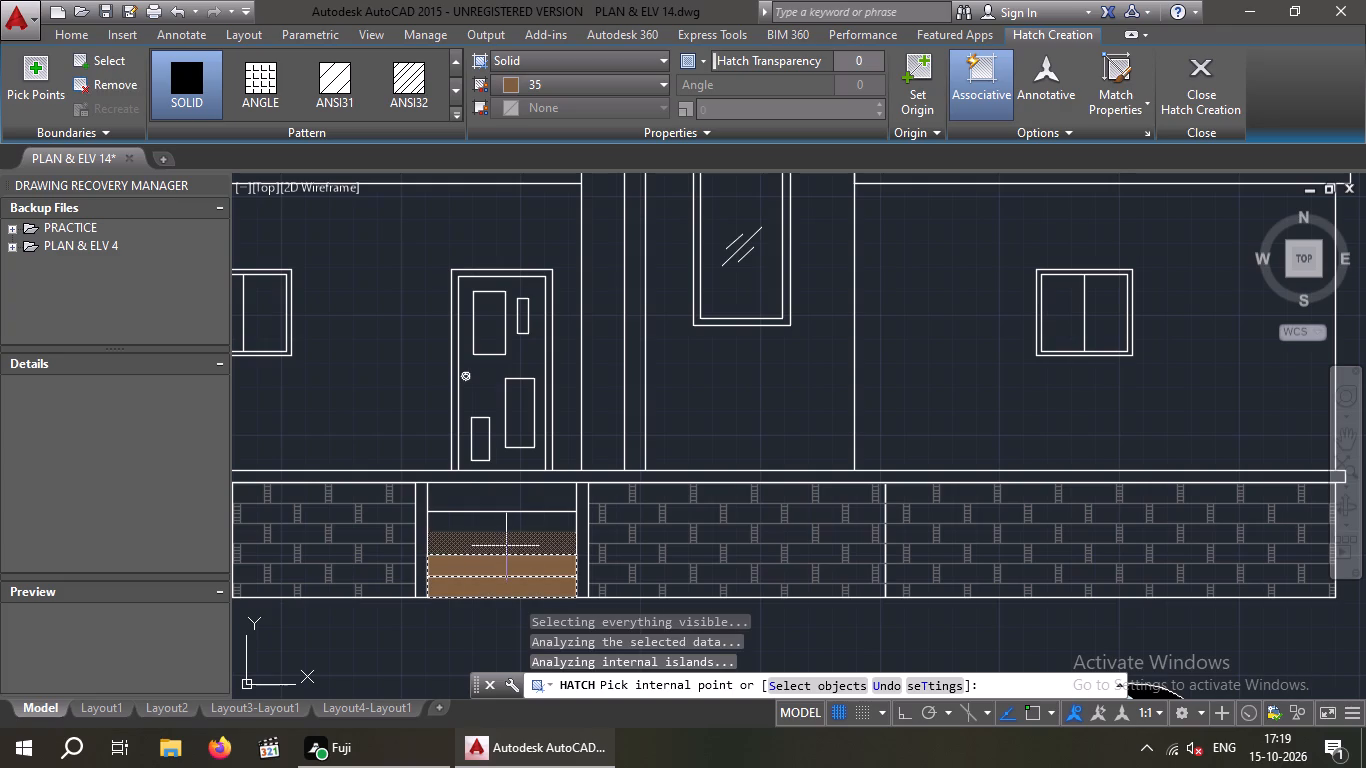
left_click(507, 545)
left_click(509, 519)
left_click(508, 500)
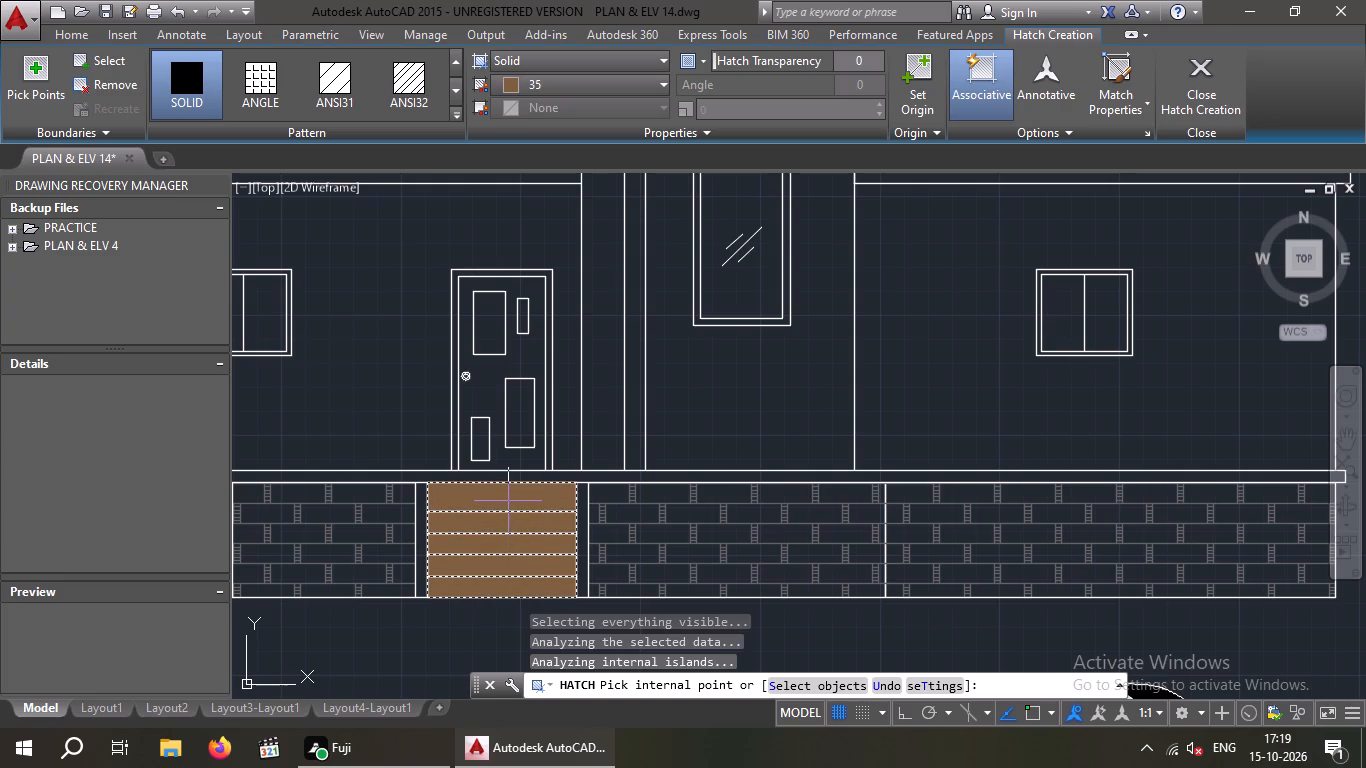
key("Escape")
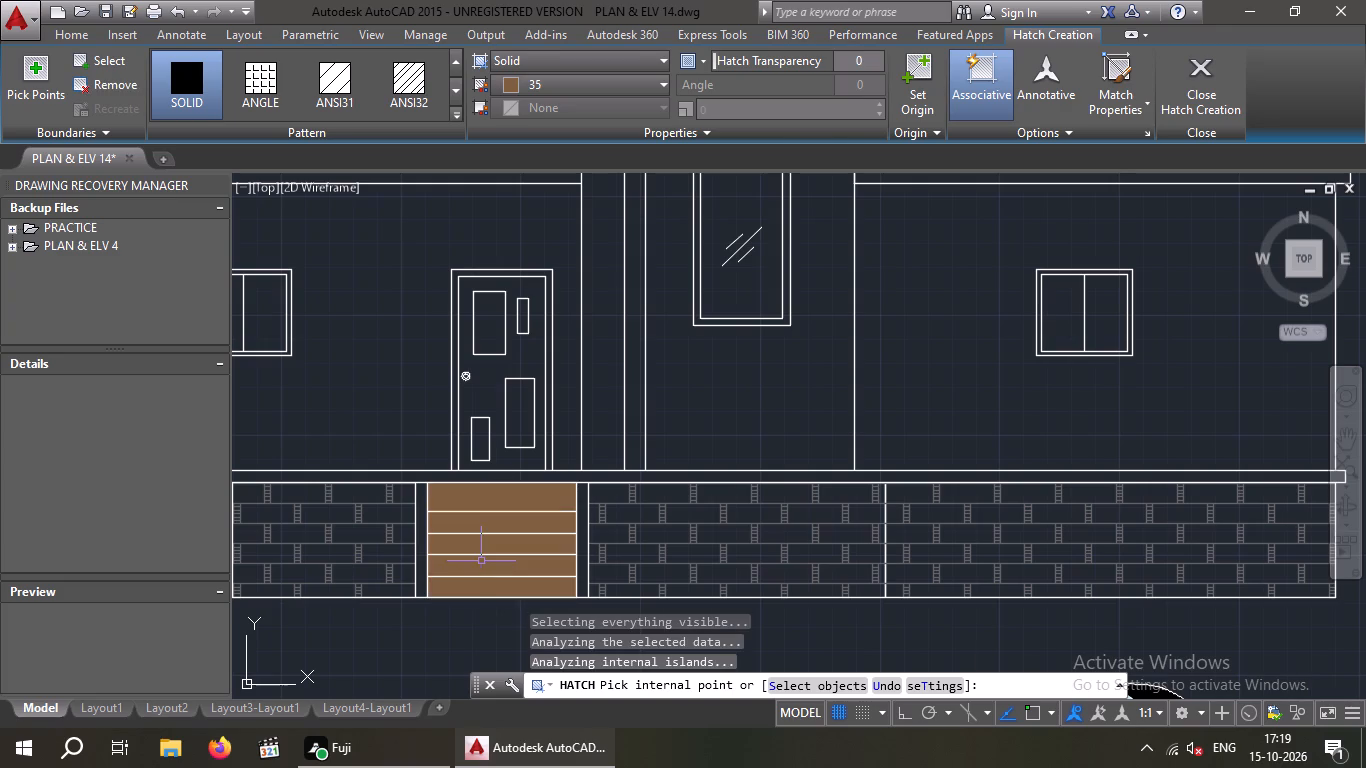
key("Escape")
Fill the narrow strips on both sides of the entrance steps and the door frame with a SOLID hatch in brown 112,71,41.
scroll(495, 557, "down", 1)
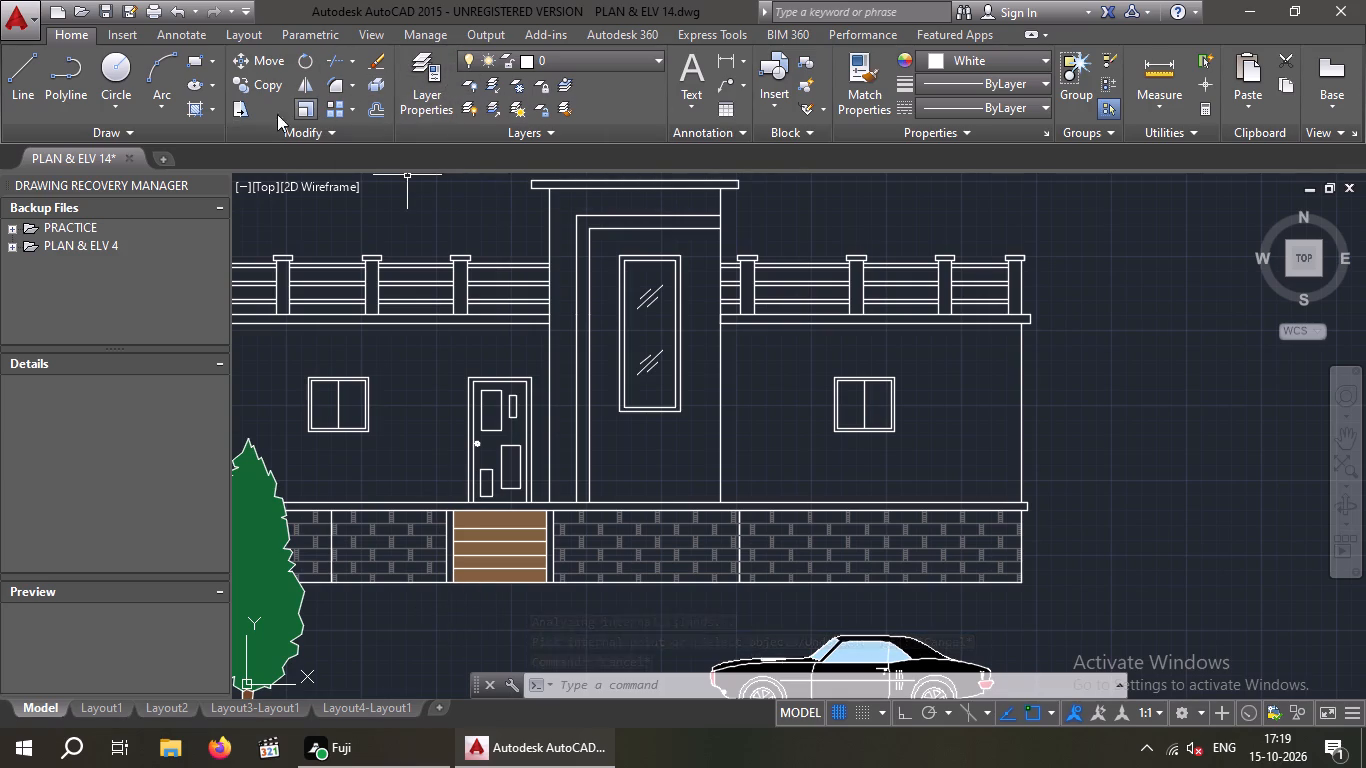
left_click(193, 107)
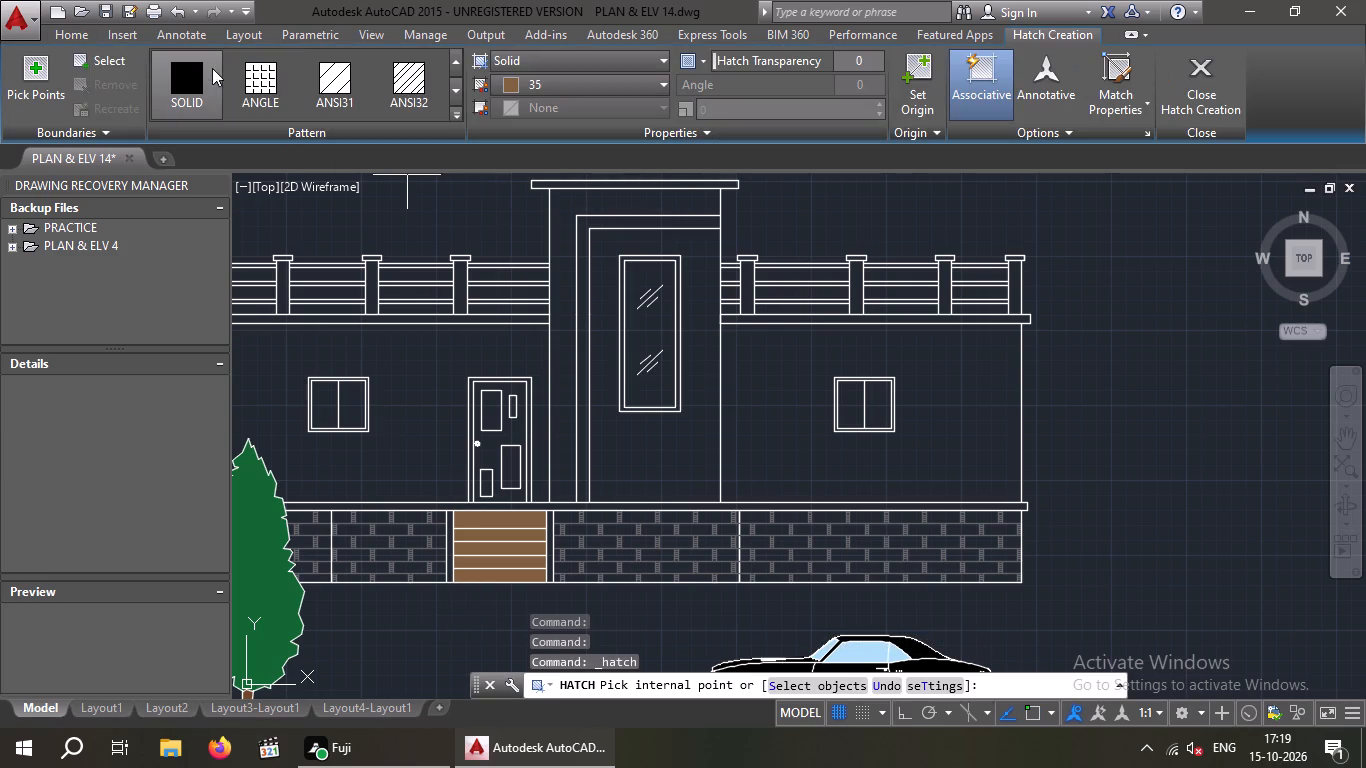
left_click(183, 68)
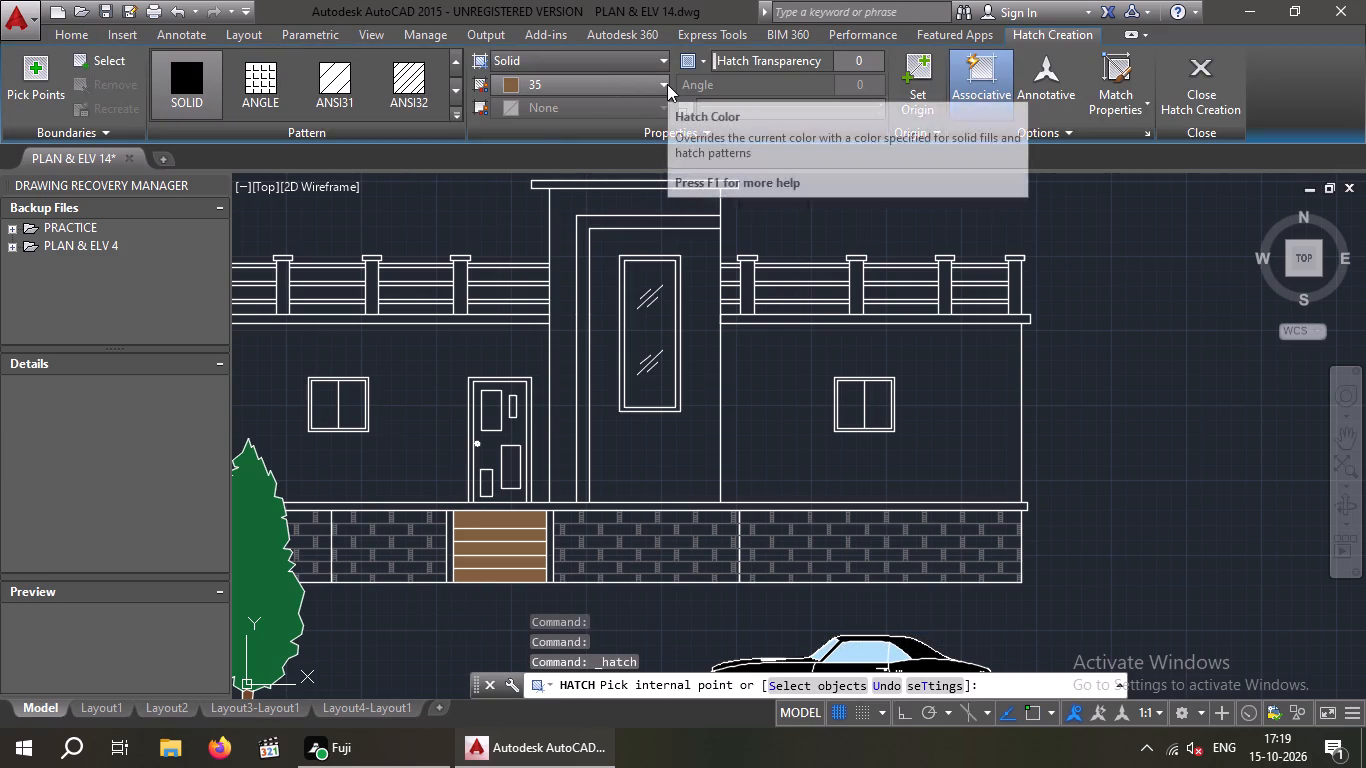
left_click(662, 84)
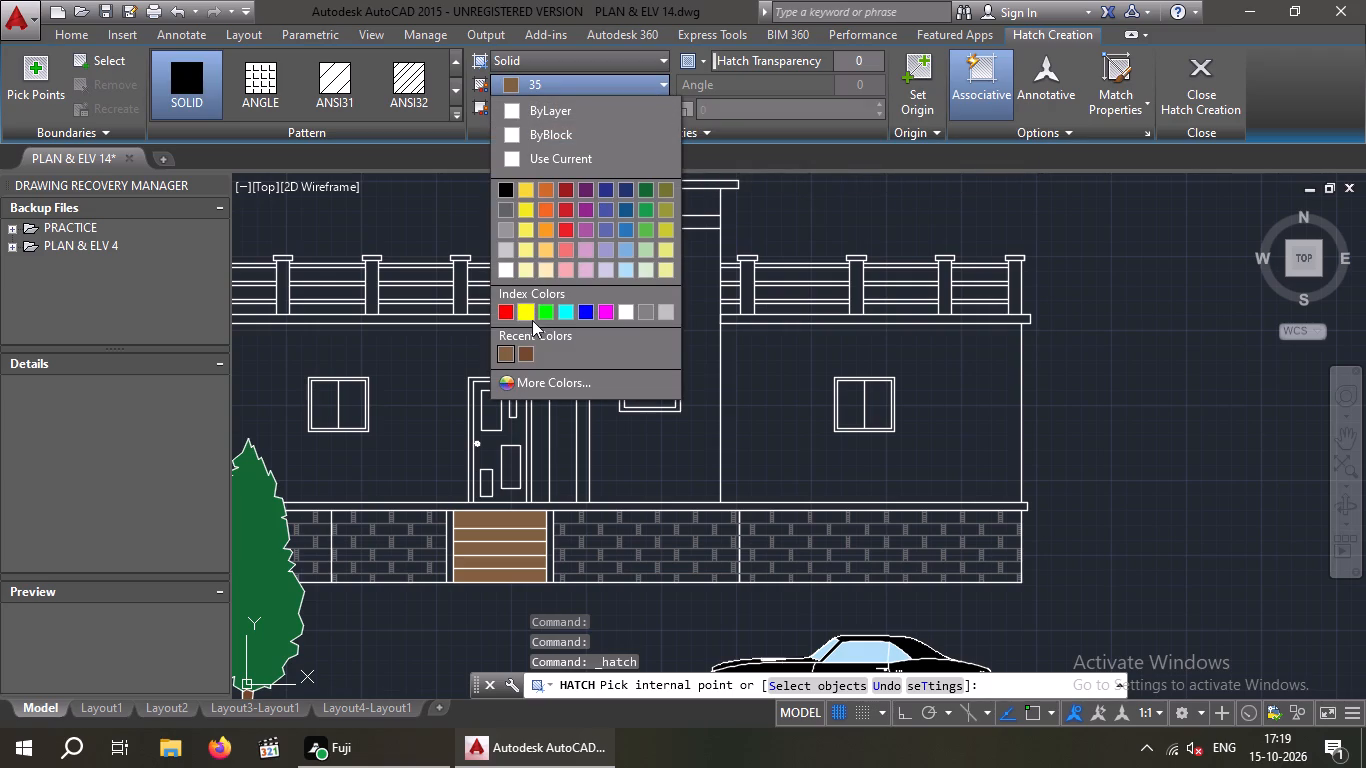
left_click(523, 356)
scroll(474, 534, "up", 2)
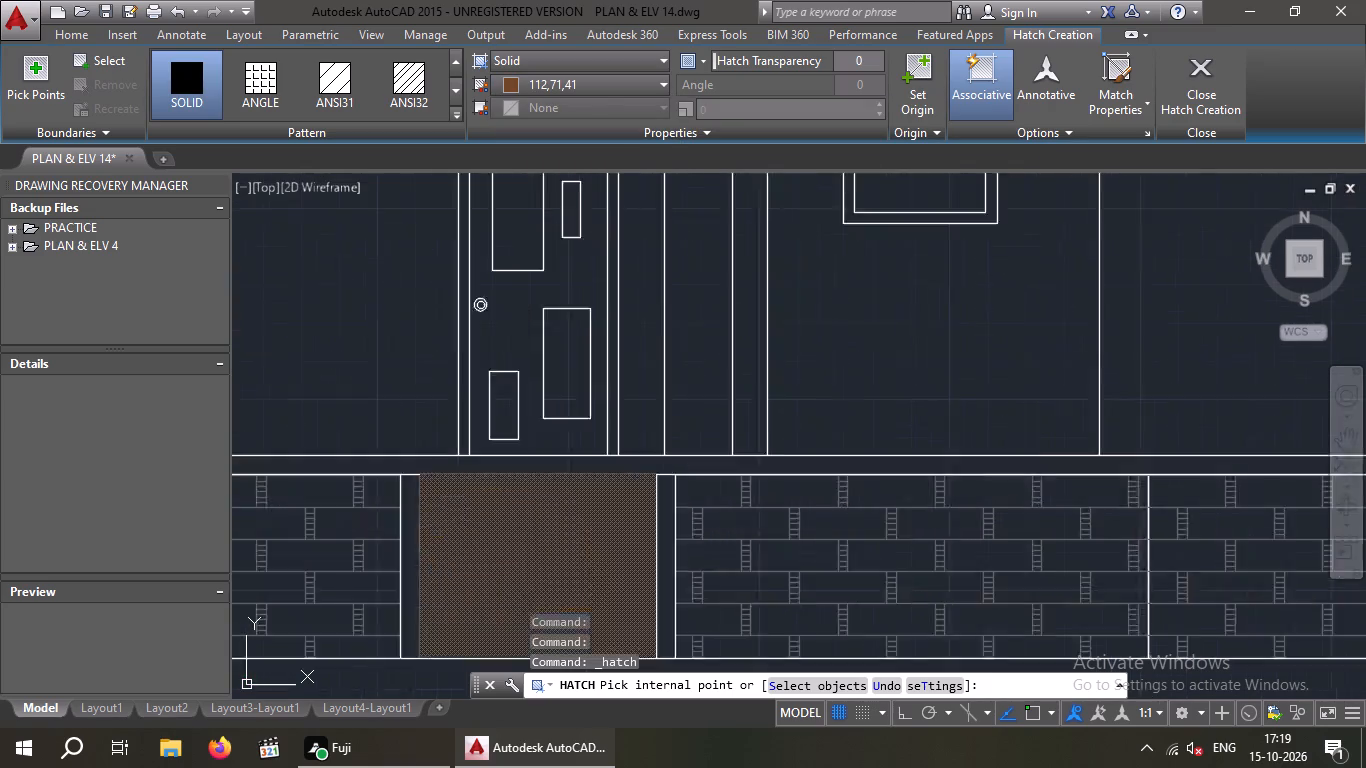
scroll(471, 539, "up", 1)
left_click(372, 561)
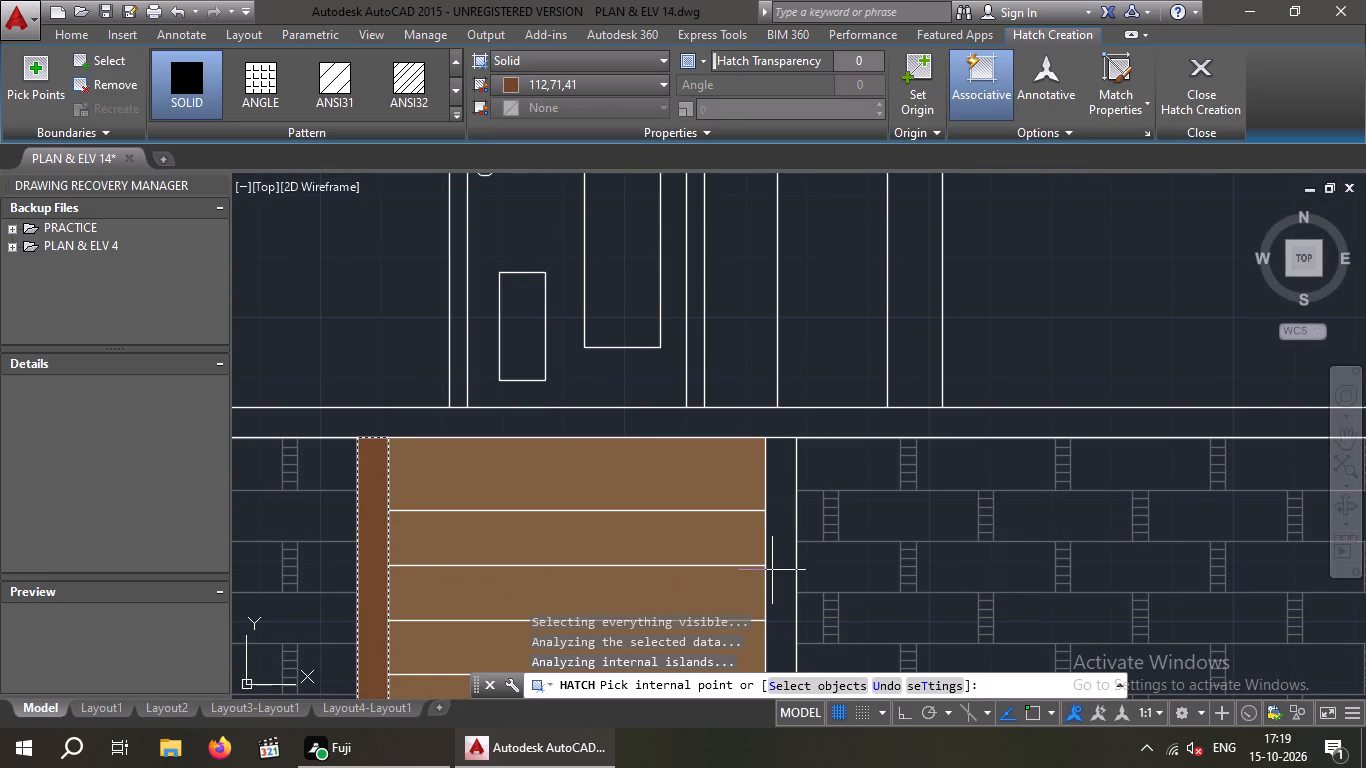
left_click(783, 565)
scroll(784, 562, "down", 1)
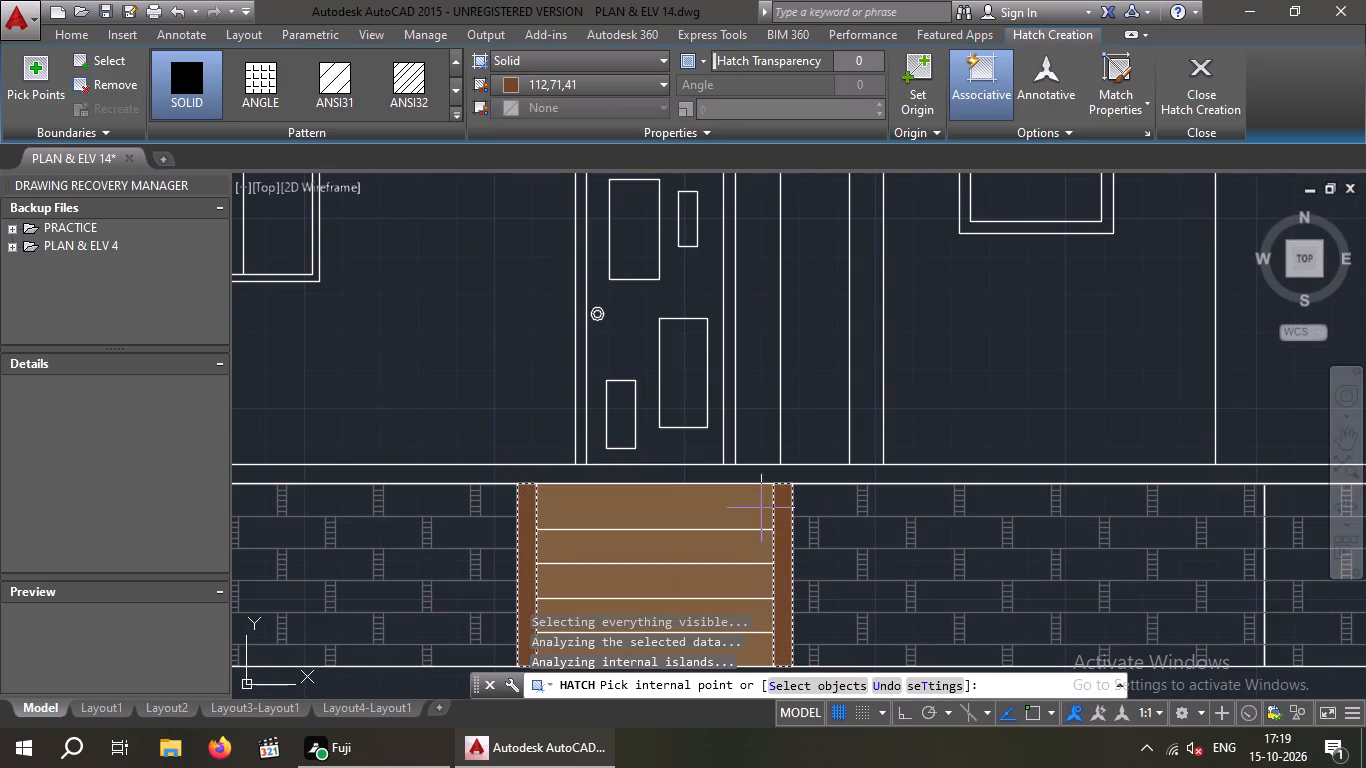
scroll(730, 427, "up", 1)
left_click(725, 427)
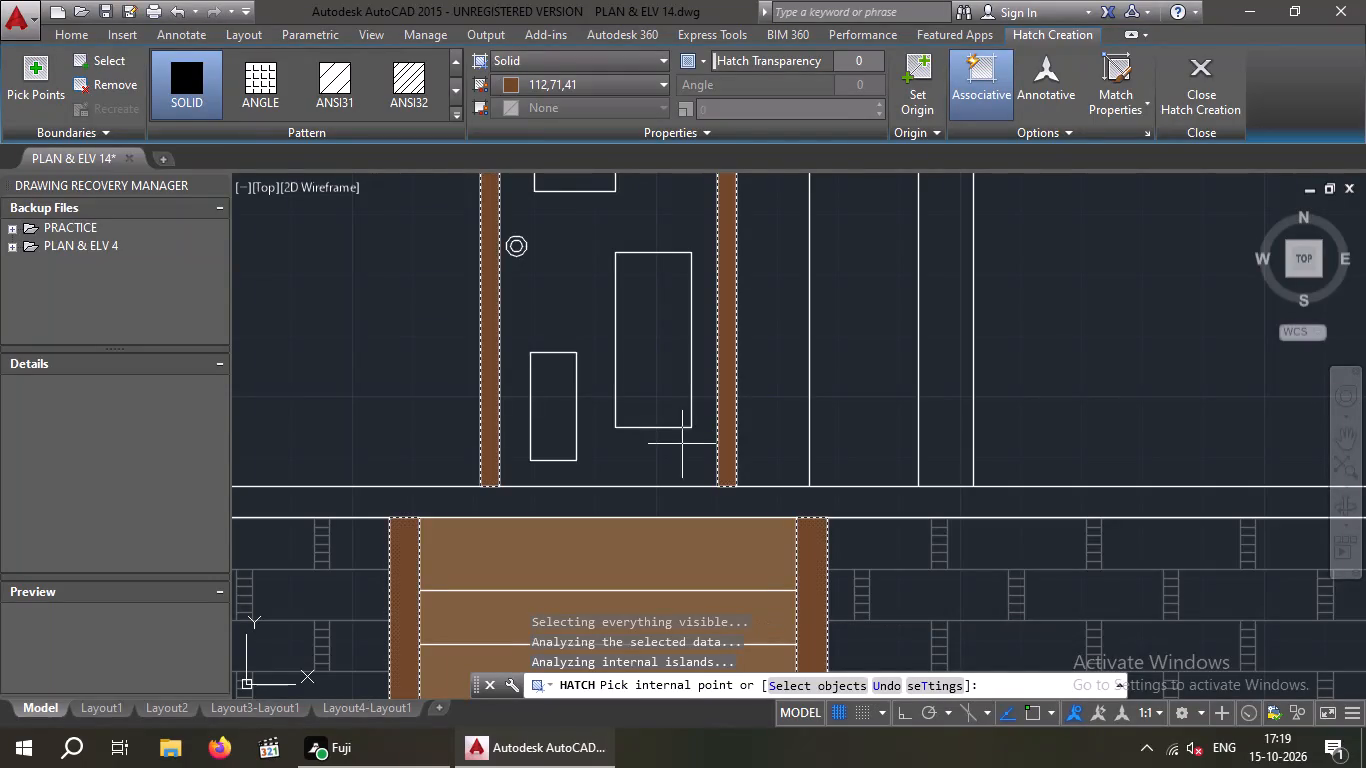
scroll(655, 445, "down", 1)
scroll(418, 336, "down", 2)
key("Escape")
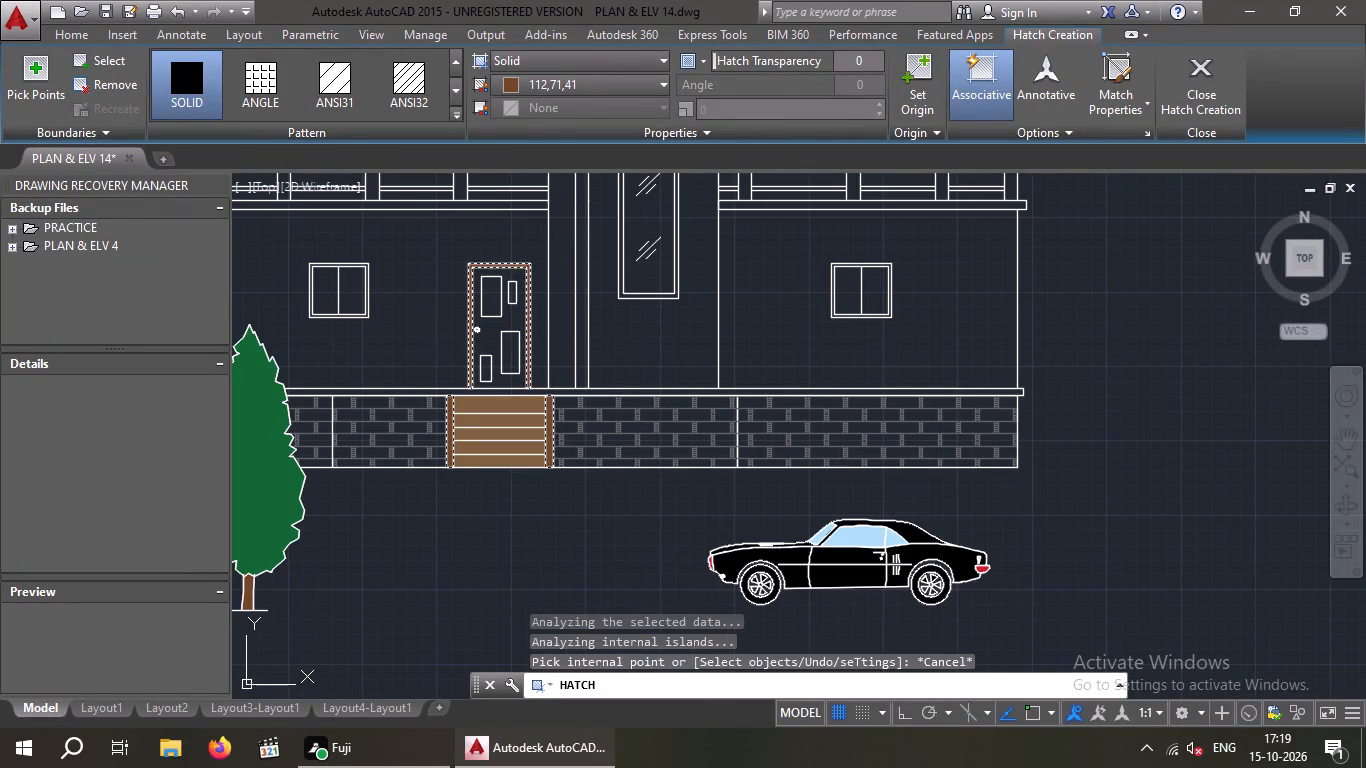
key("Escape")
Fill the roof slab bands on both wings and the tower's top slab with a SOLID hatch in orange 248,153,30.
scroll(488, 326, "up", 2)
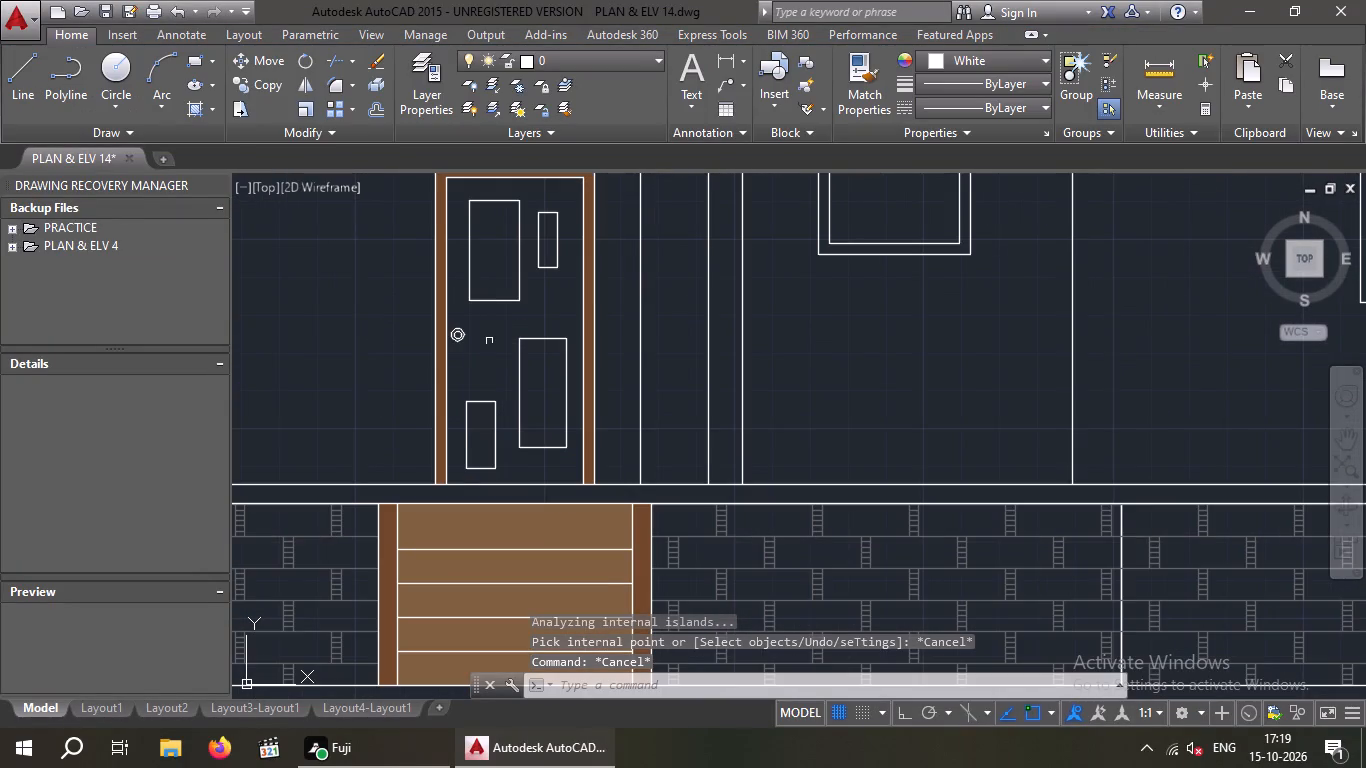
middle_click_drag(489, 341, 462, 399)
scroll(524, 319, "down", 1)
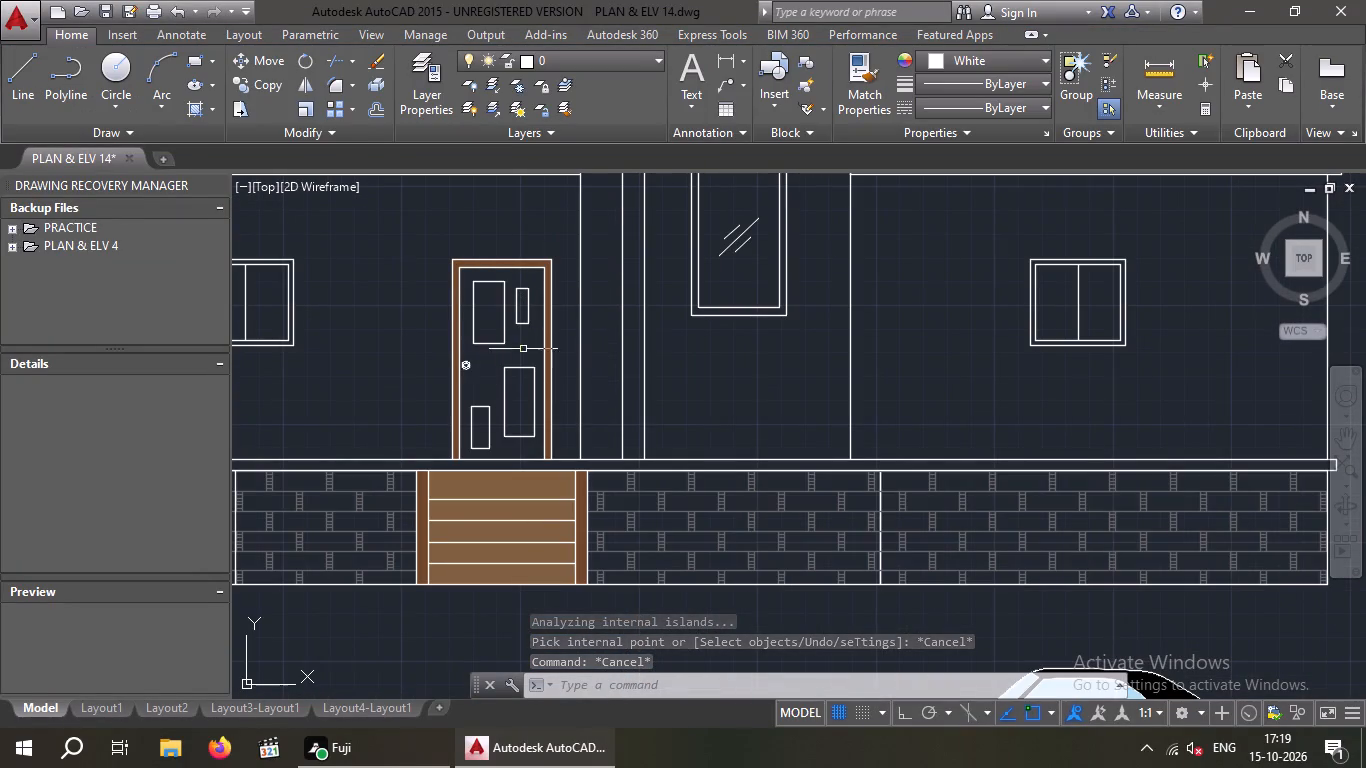
scroll(574, 121, "down", 2)
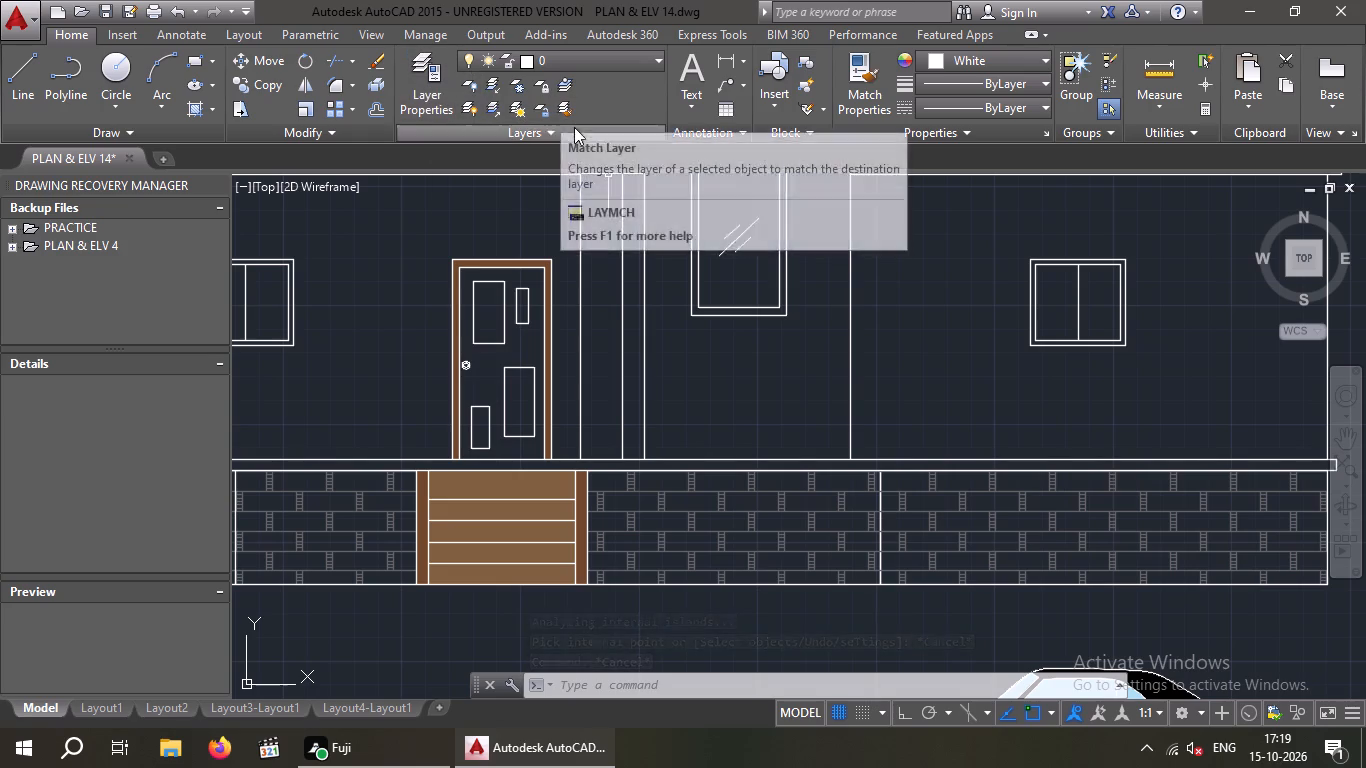
scroll(604, 270, "down", 1)
middle_click_drag(610, 319, 614, 392)
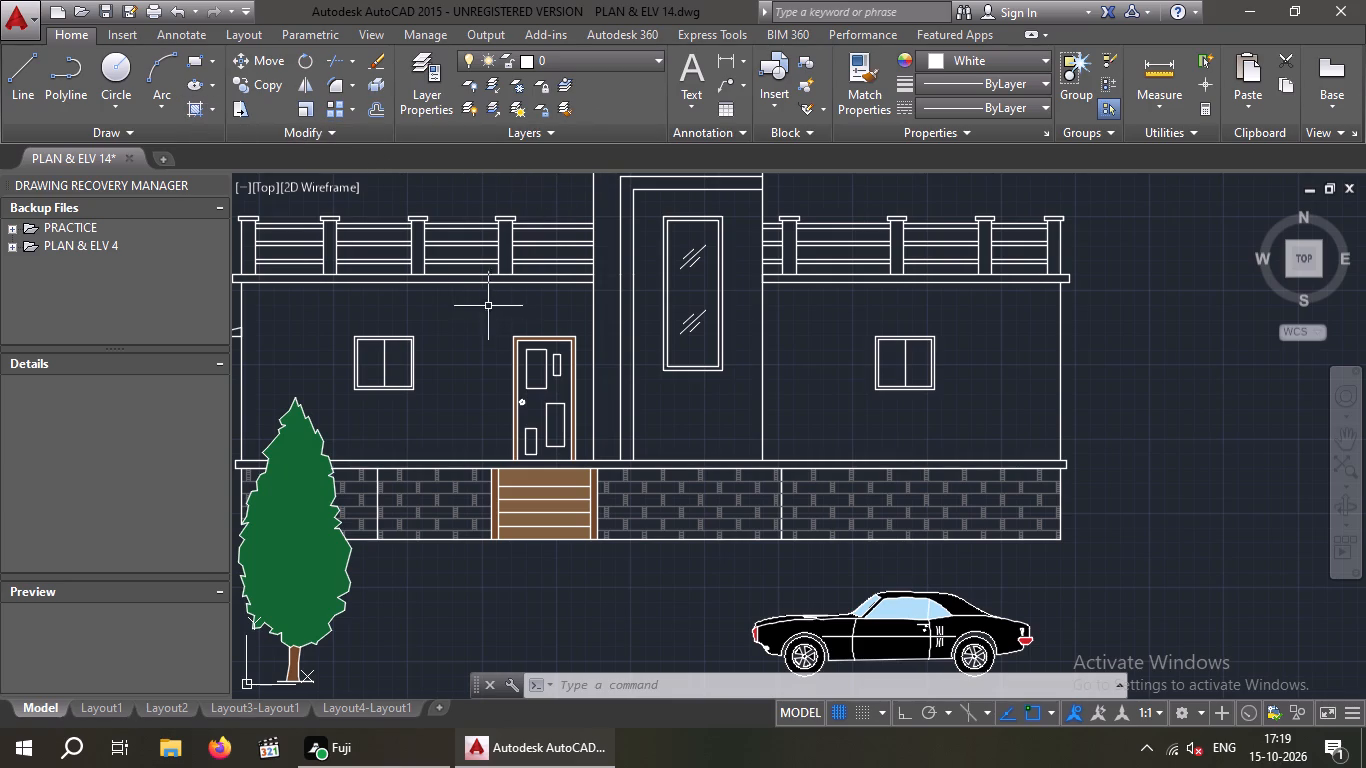
middle_click_drag(466, 318, 459, 453)
middle_click_drag(497, 292, 565, 263)
scroll(562, 264, "down", 1)
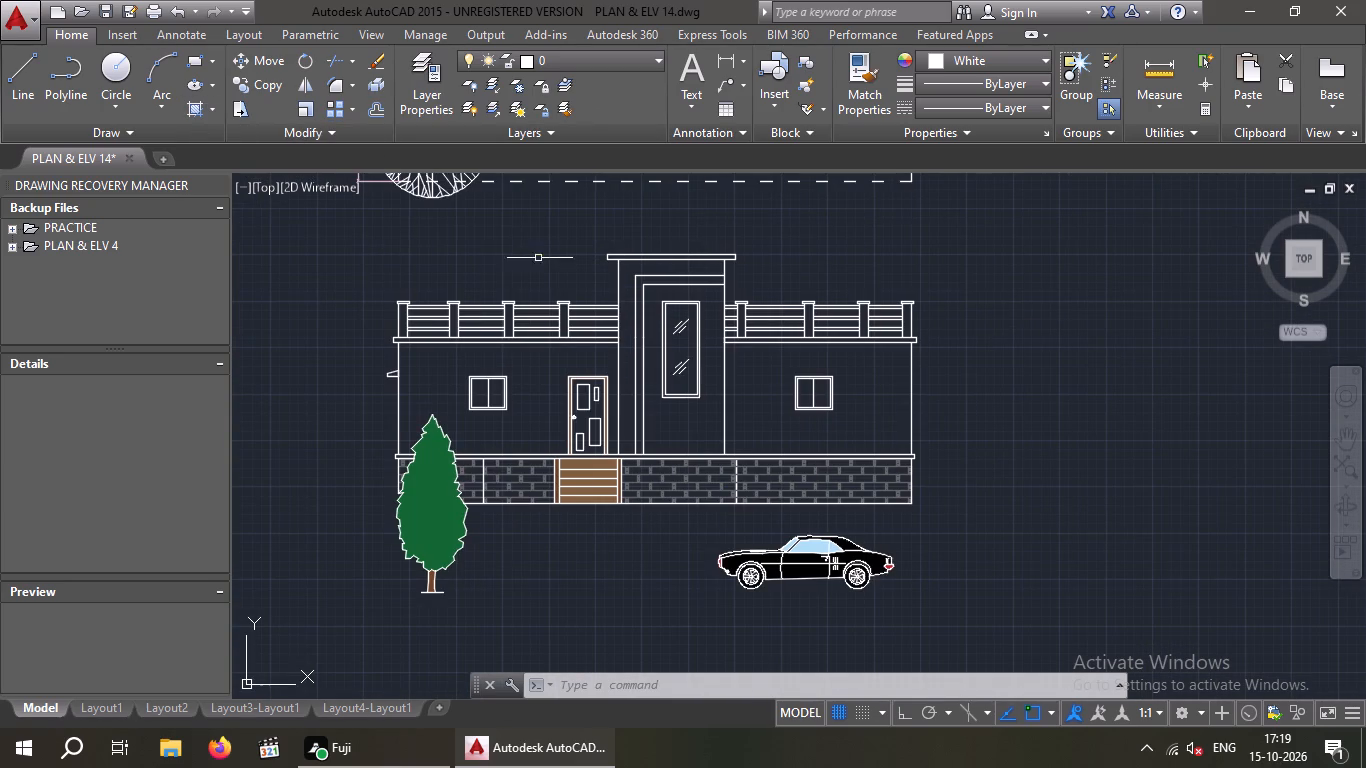
left_click(196, 110)
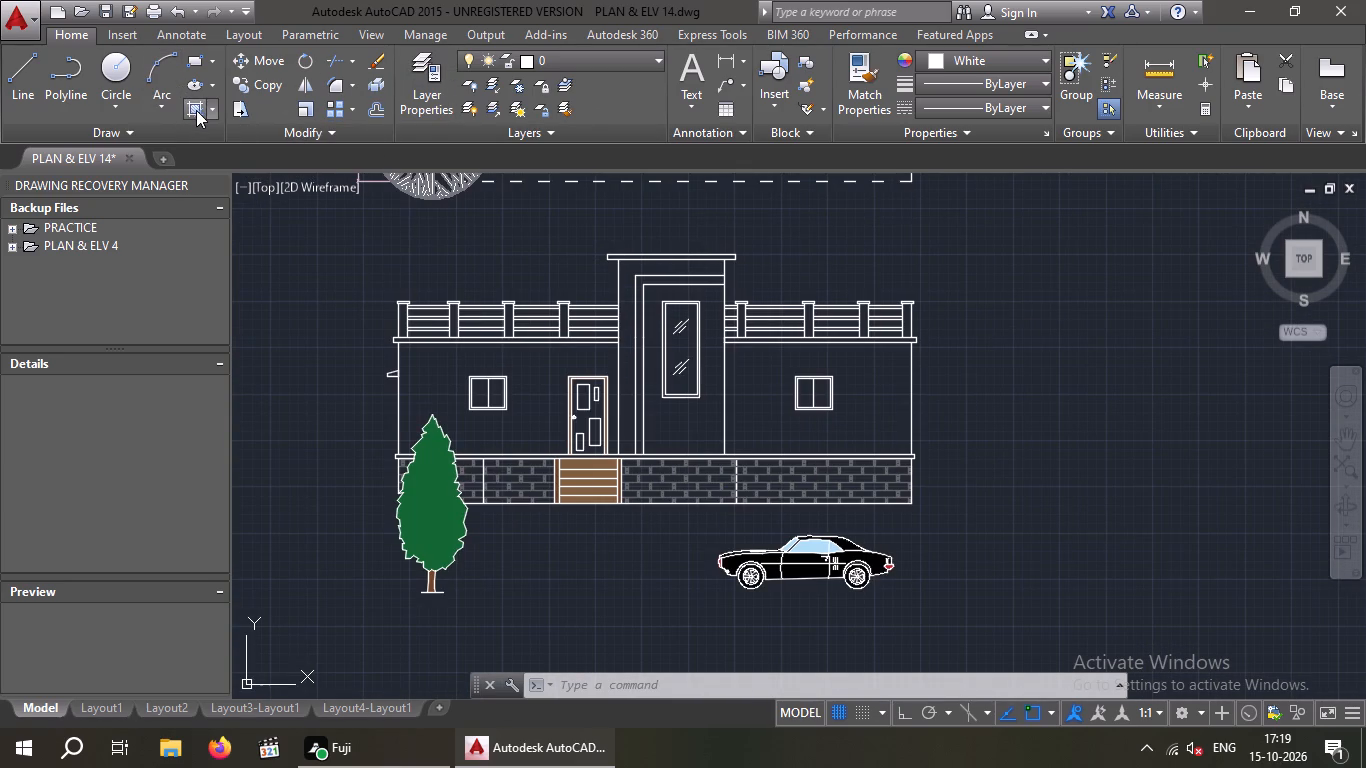
left_click(185, 84)
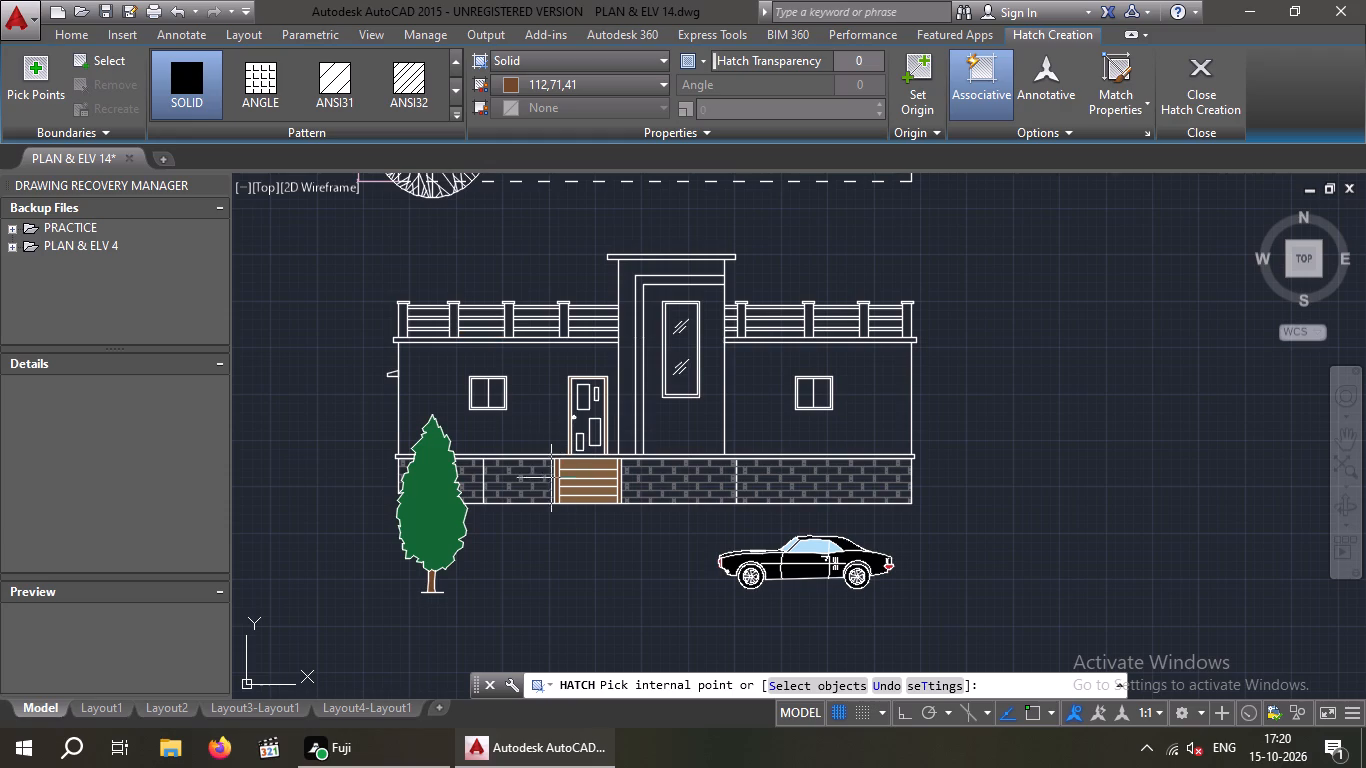
left_click(662, 84)
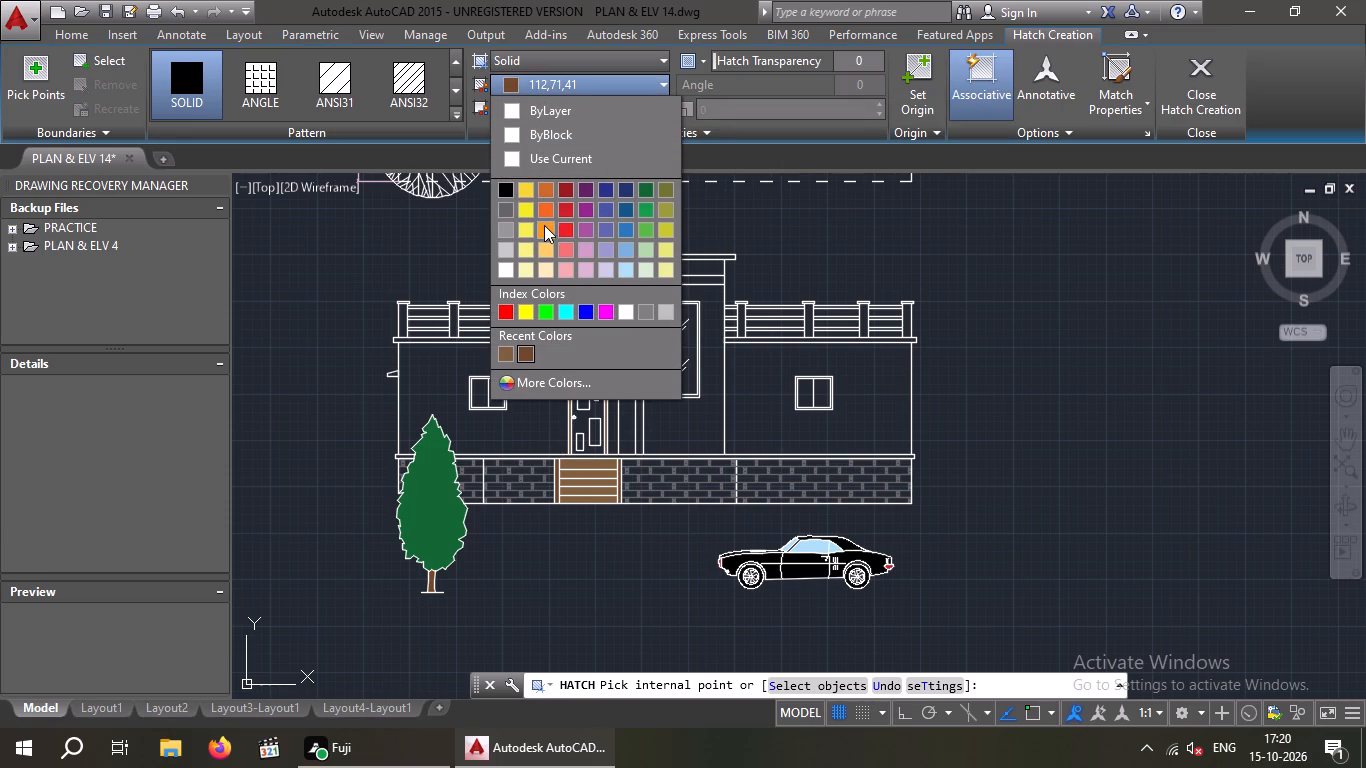
left_click(544, 225)
scroll(498, 346, "up", 2)
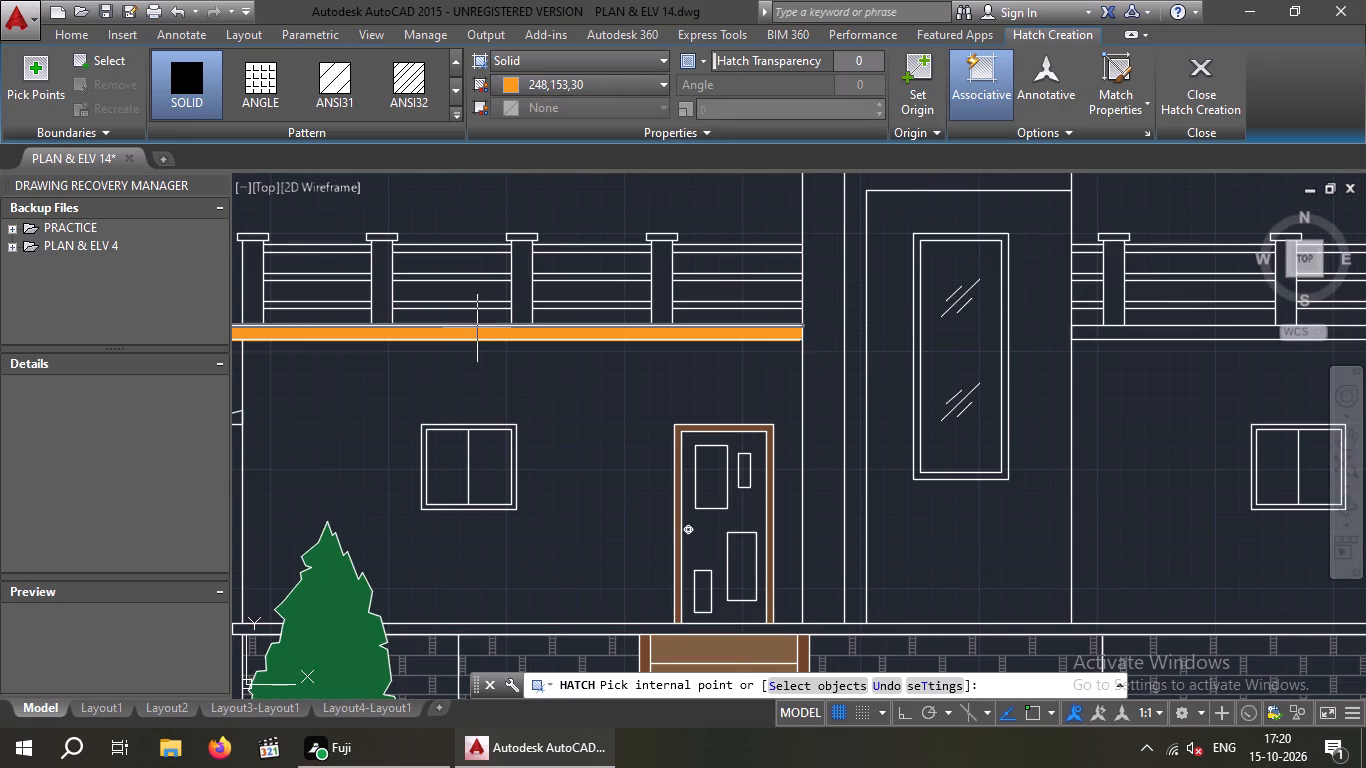
left_click(477, 328)
scroll(669, 353, "down", 1)
middle_click_drag(656, 359, 486, 391)
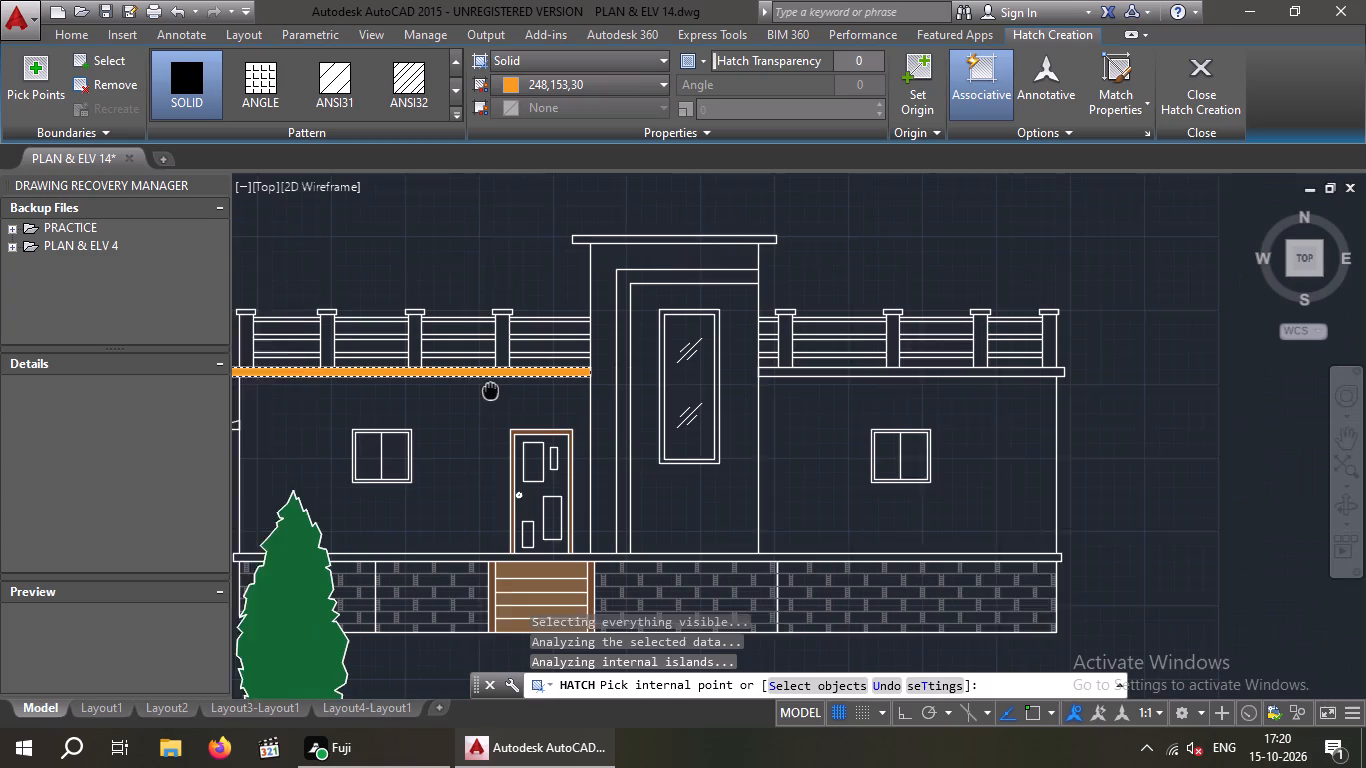
middle_click_drag(486, 391, 420, 388)
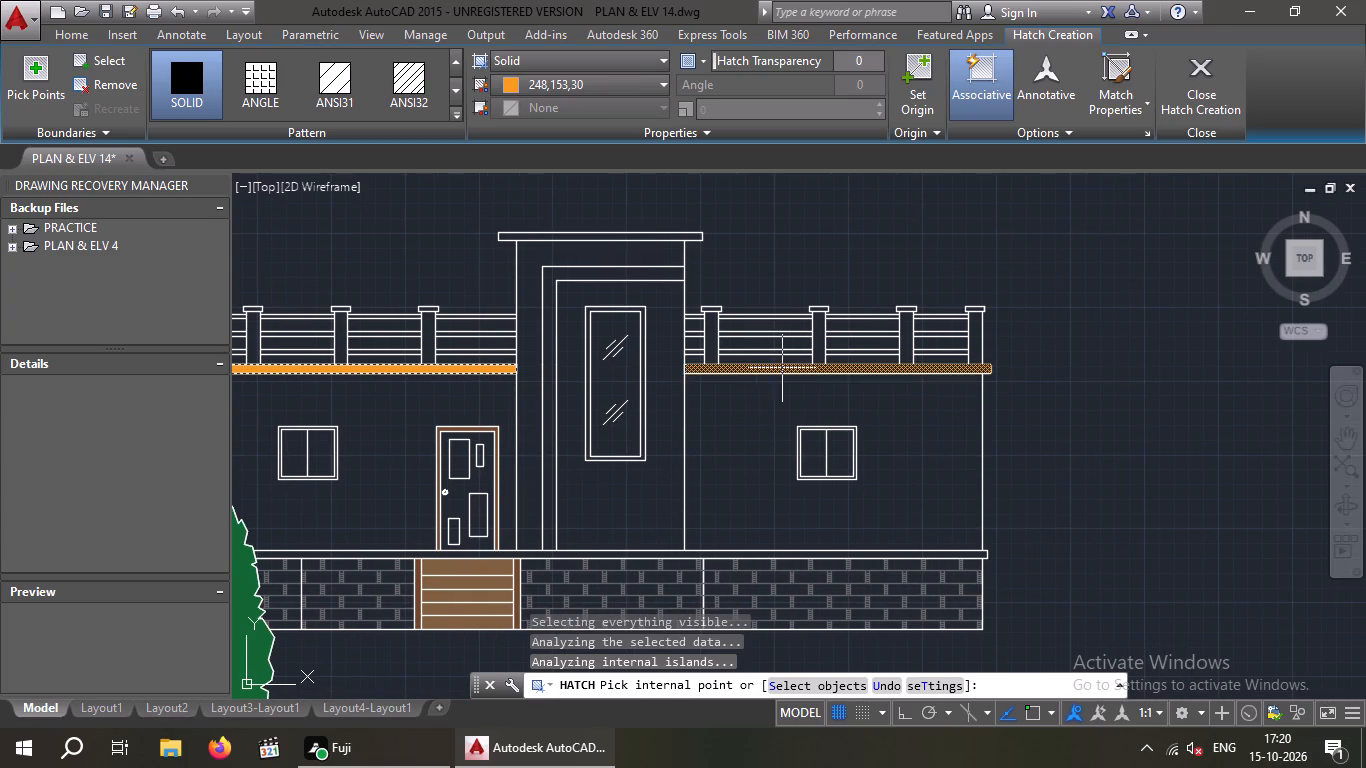
left_click(782, 368)
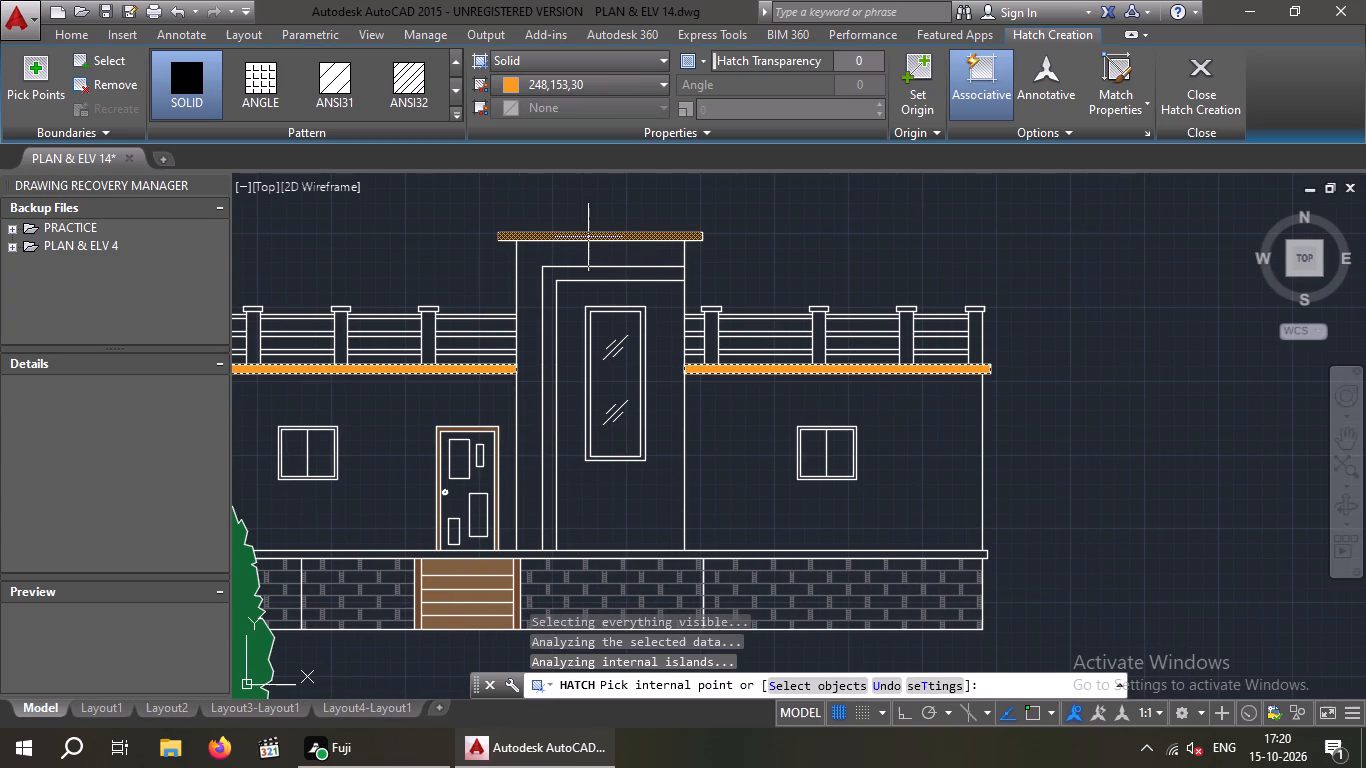
left_click(588, 237)
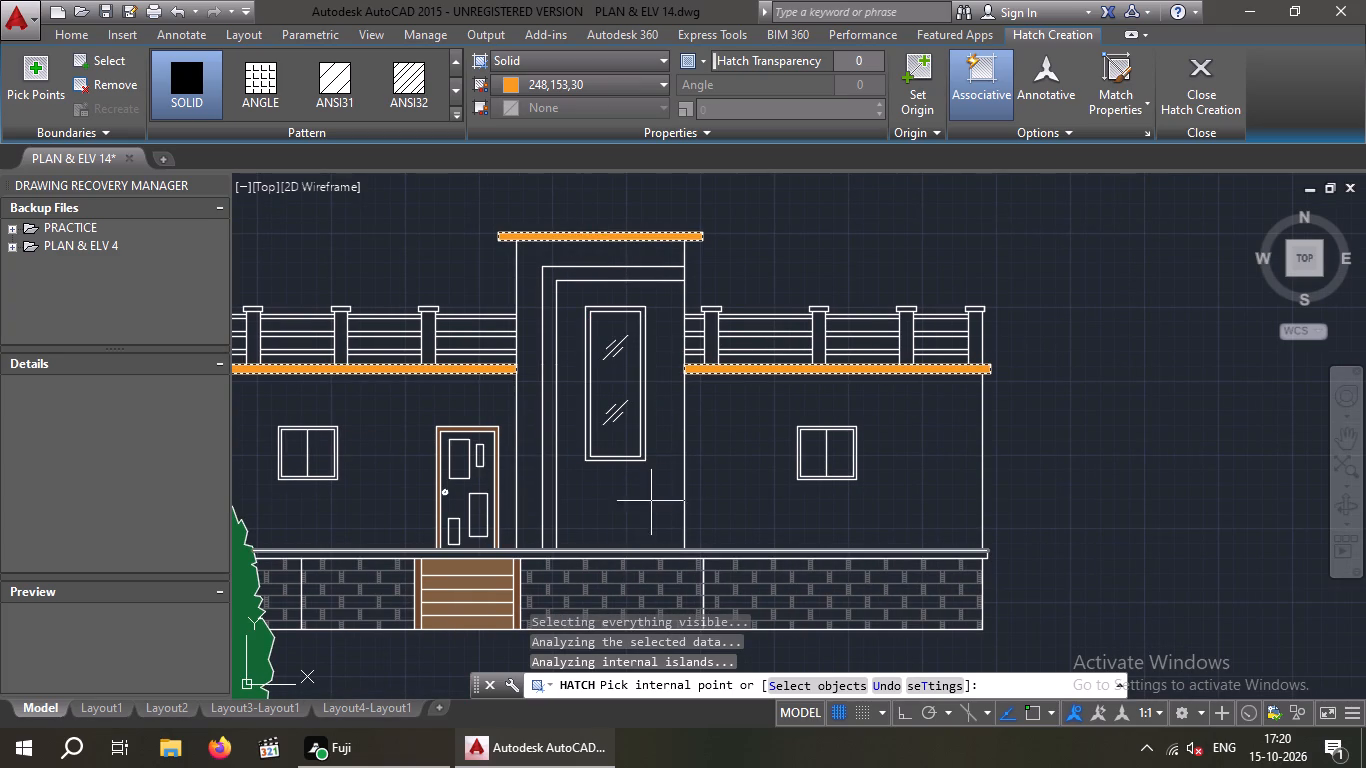
middle_click_drag(678, 468, 696, 448)
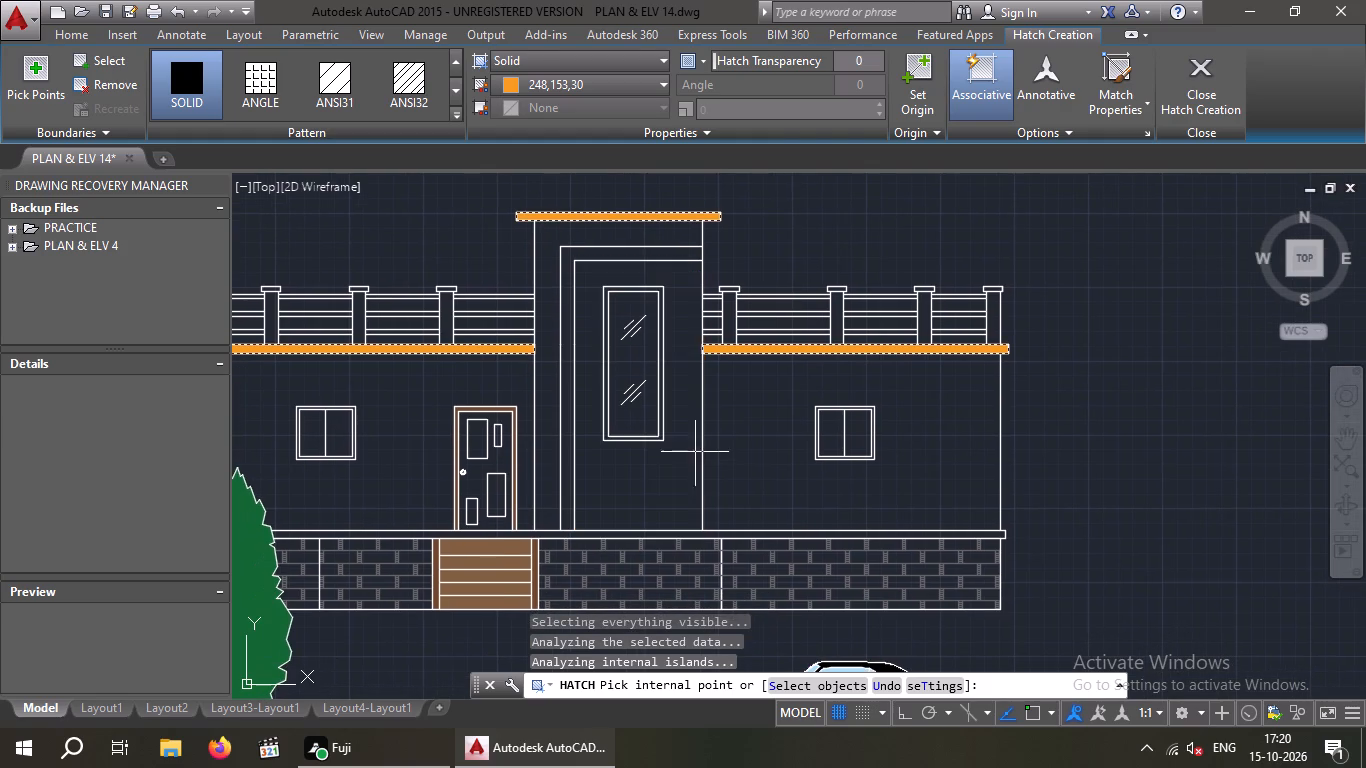
key("Escape")
key("Escape")
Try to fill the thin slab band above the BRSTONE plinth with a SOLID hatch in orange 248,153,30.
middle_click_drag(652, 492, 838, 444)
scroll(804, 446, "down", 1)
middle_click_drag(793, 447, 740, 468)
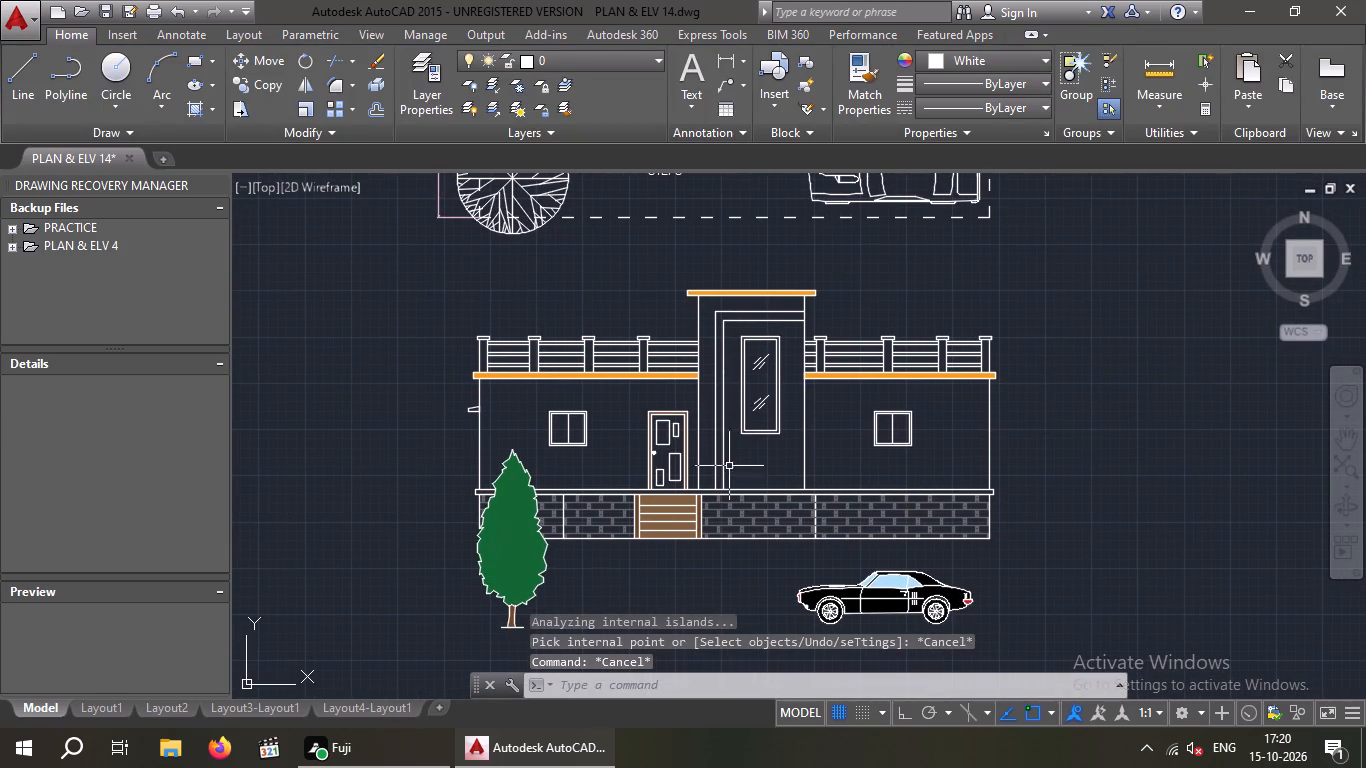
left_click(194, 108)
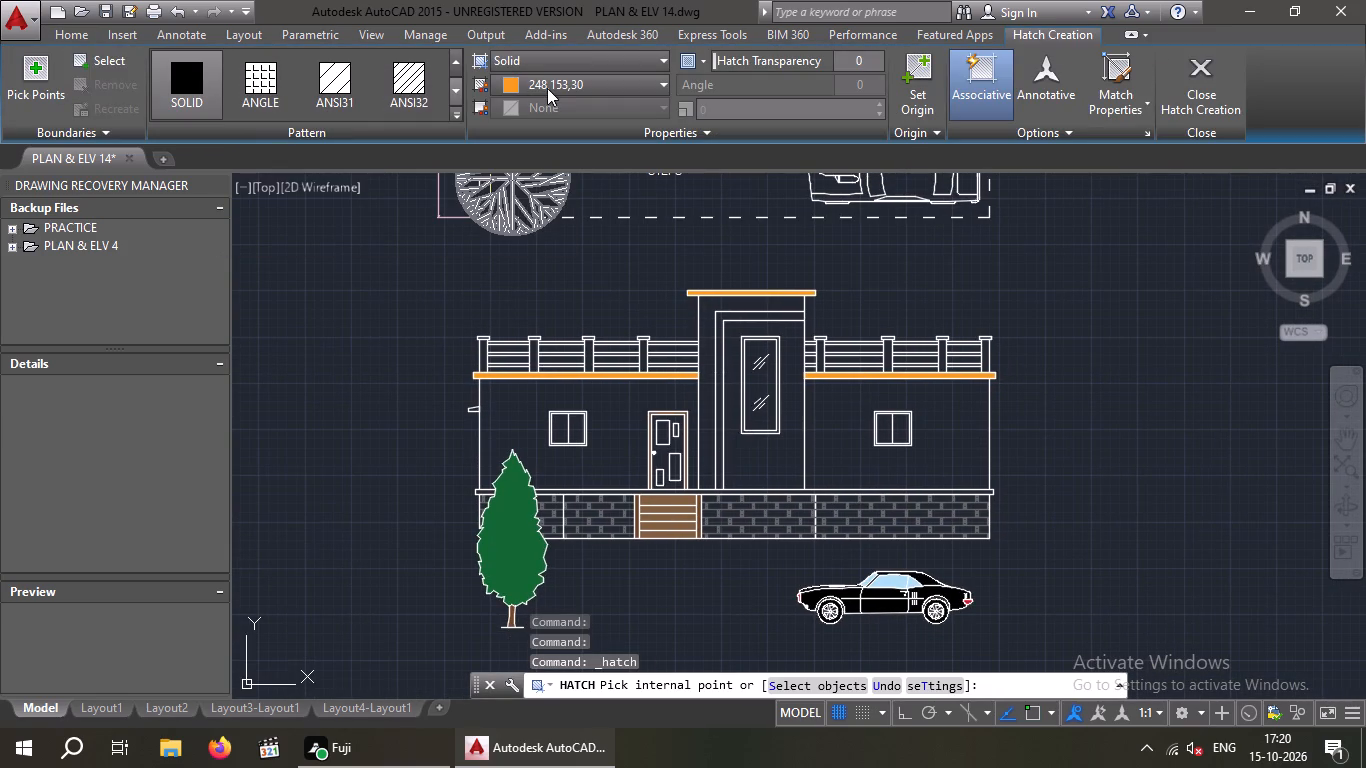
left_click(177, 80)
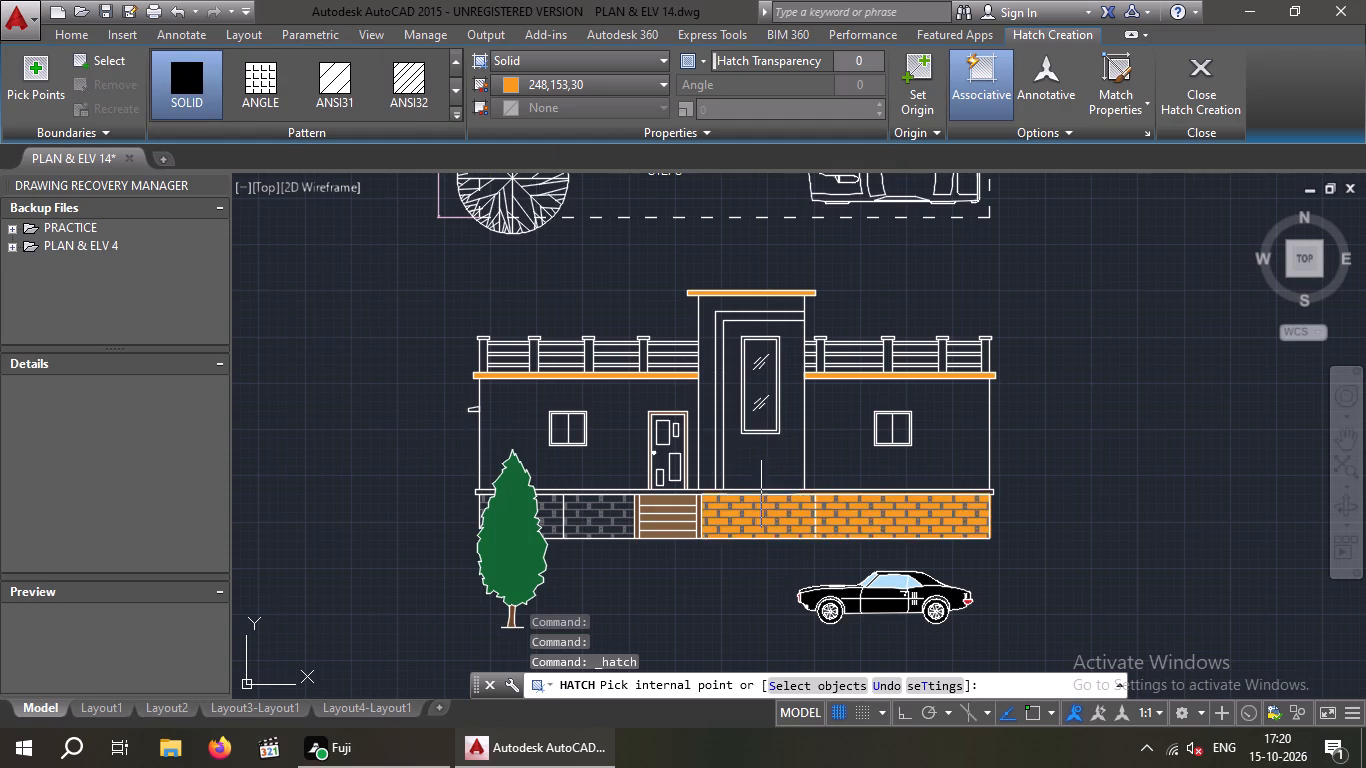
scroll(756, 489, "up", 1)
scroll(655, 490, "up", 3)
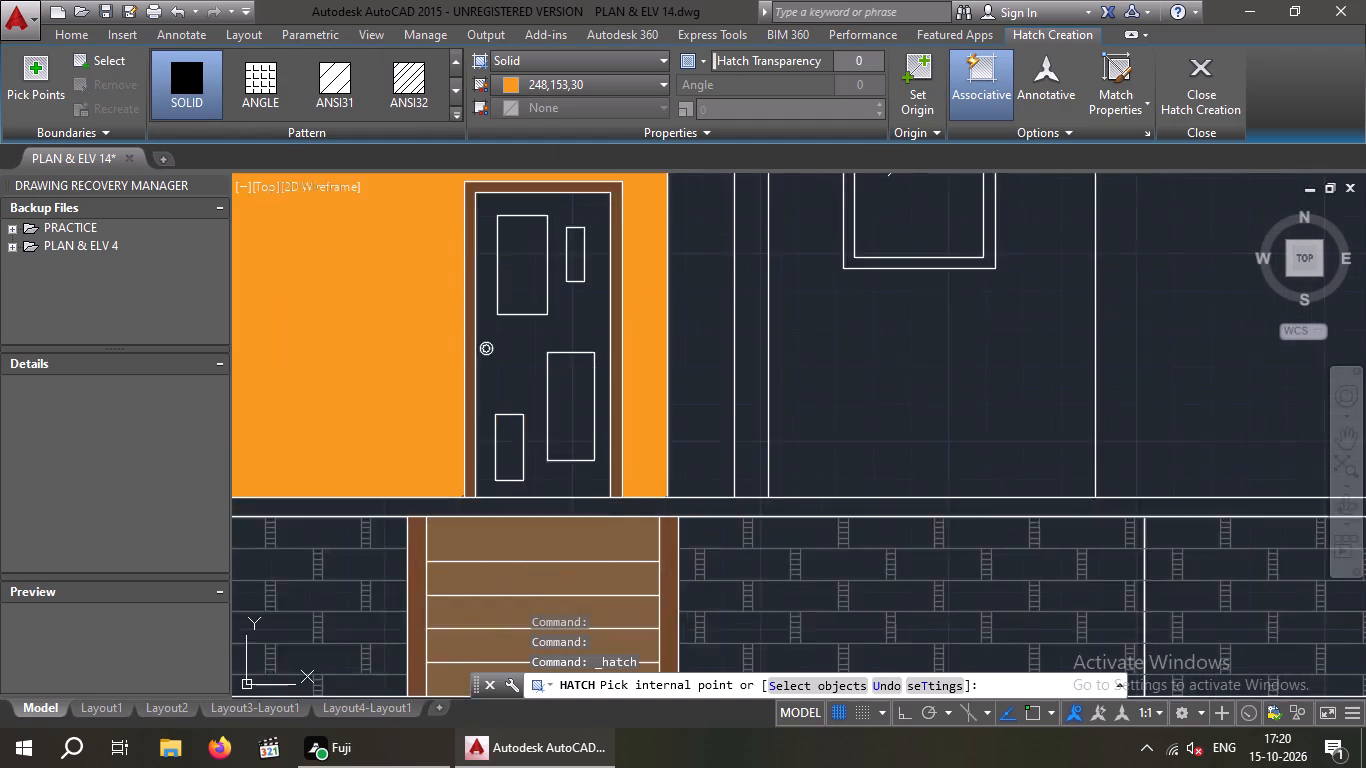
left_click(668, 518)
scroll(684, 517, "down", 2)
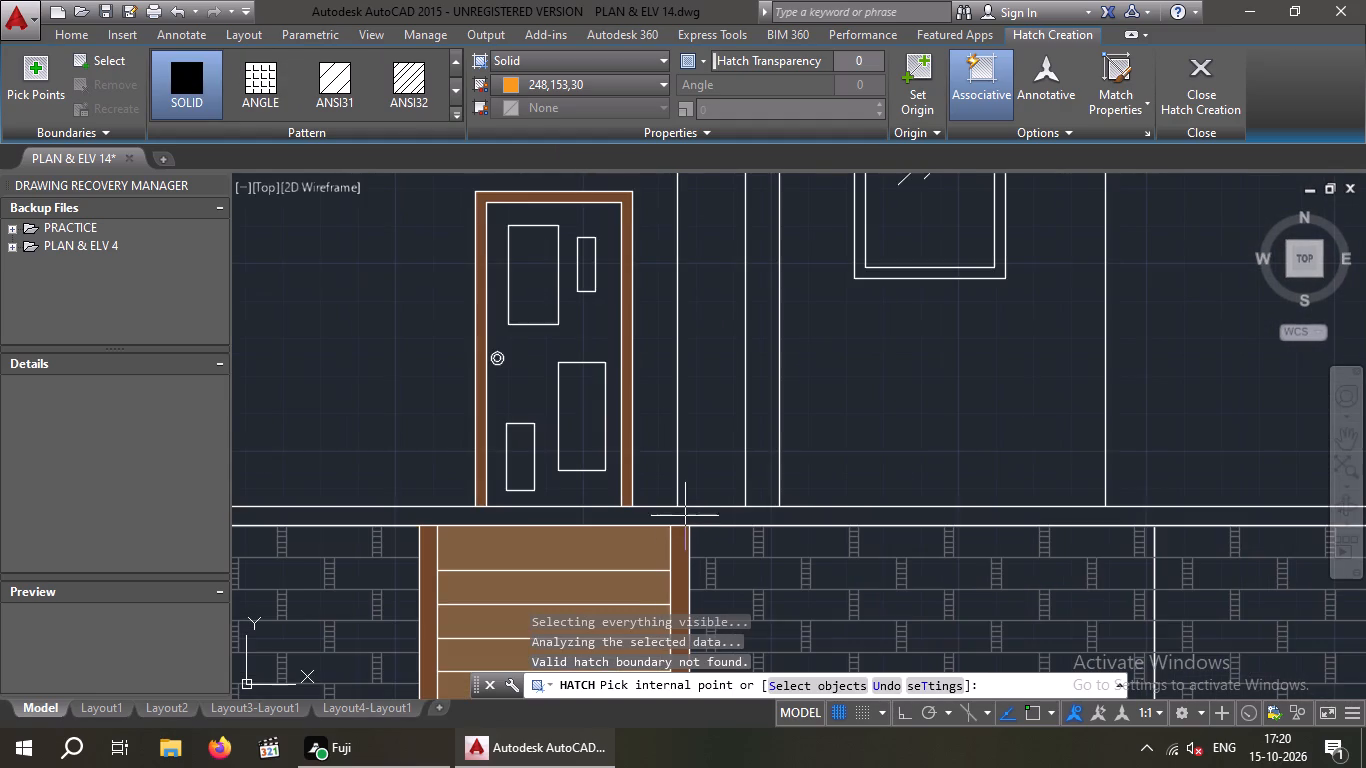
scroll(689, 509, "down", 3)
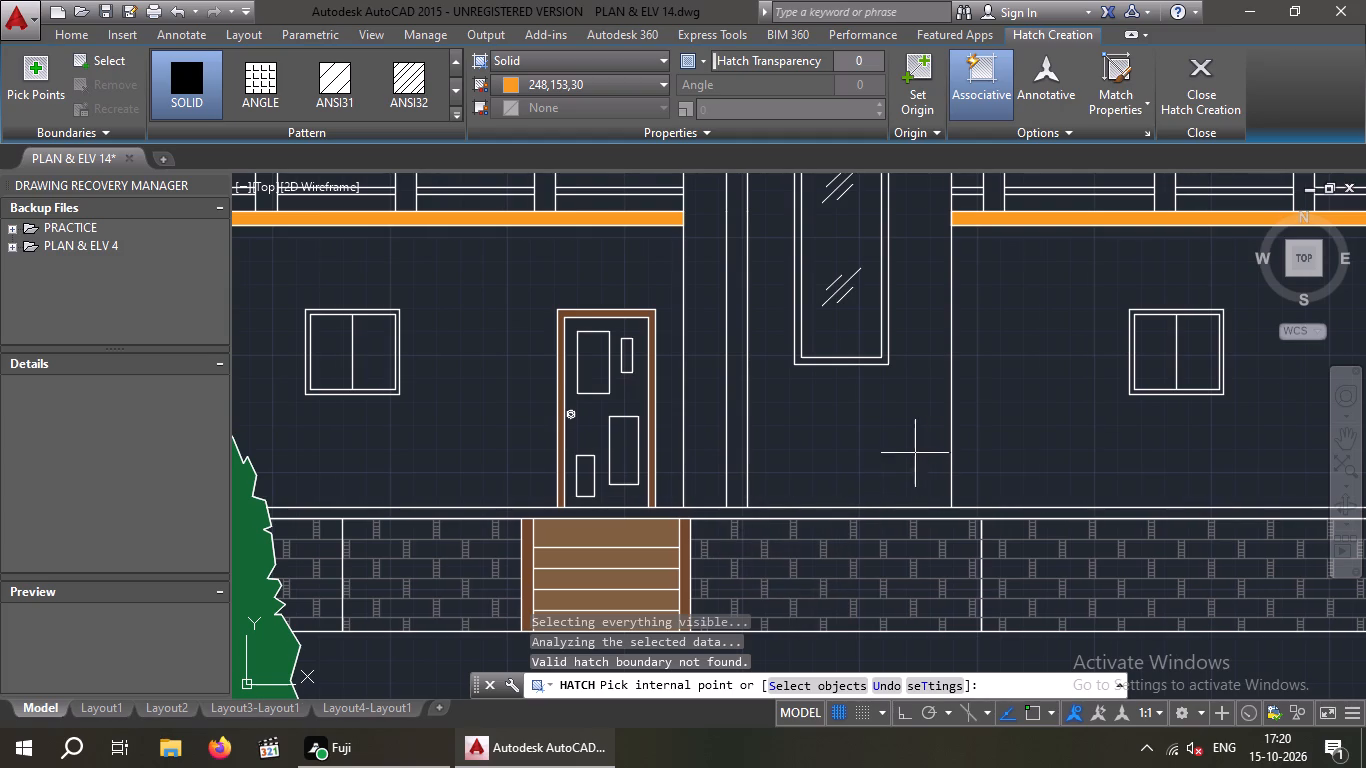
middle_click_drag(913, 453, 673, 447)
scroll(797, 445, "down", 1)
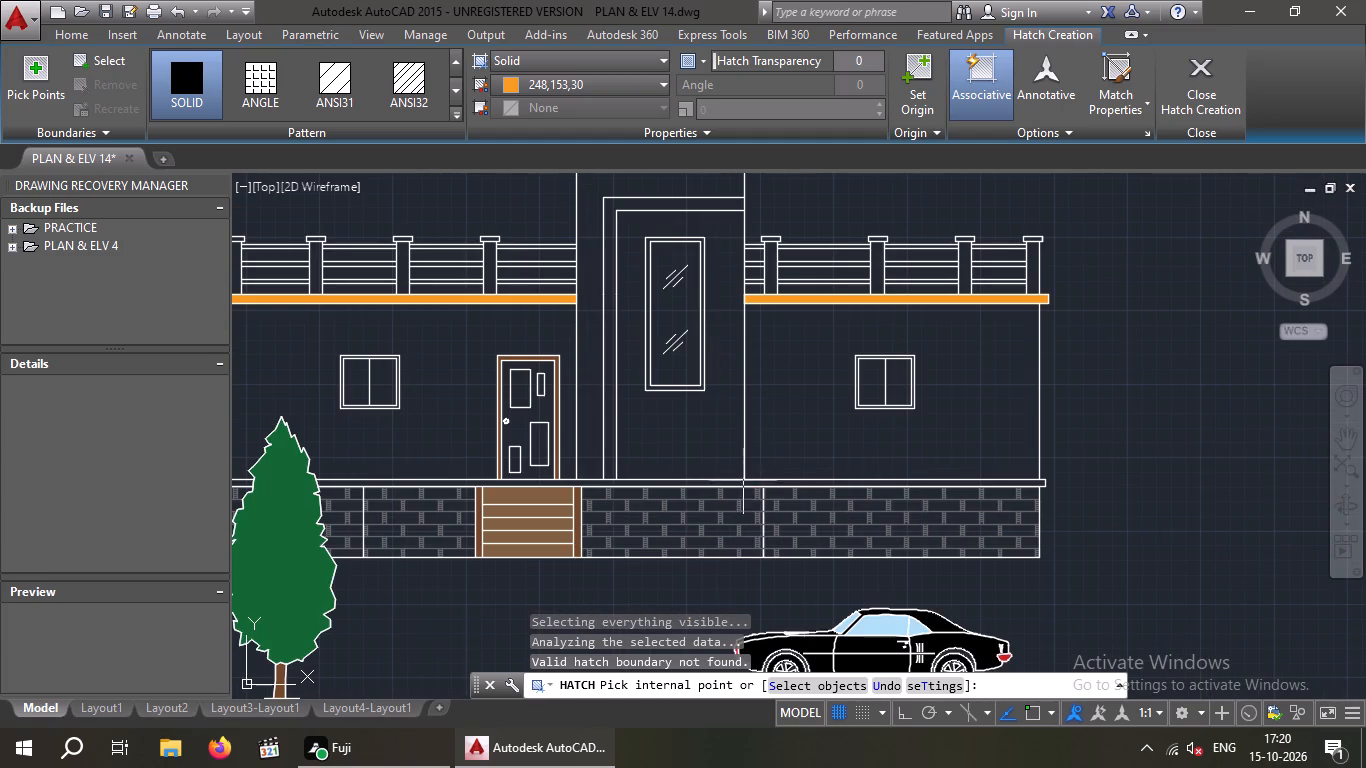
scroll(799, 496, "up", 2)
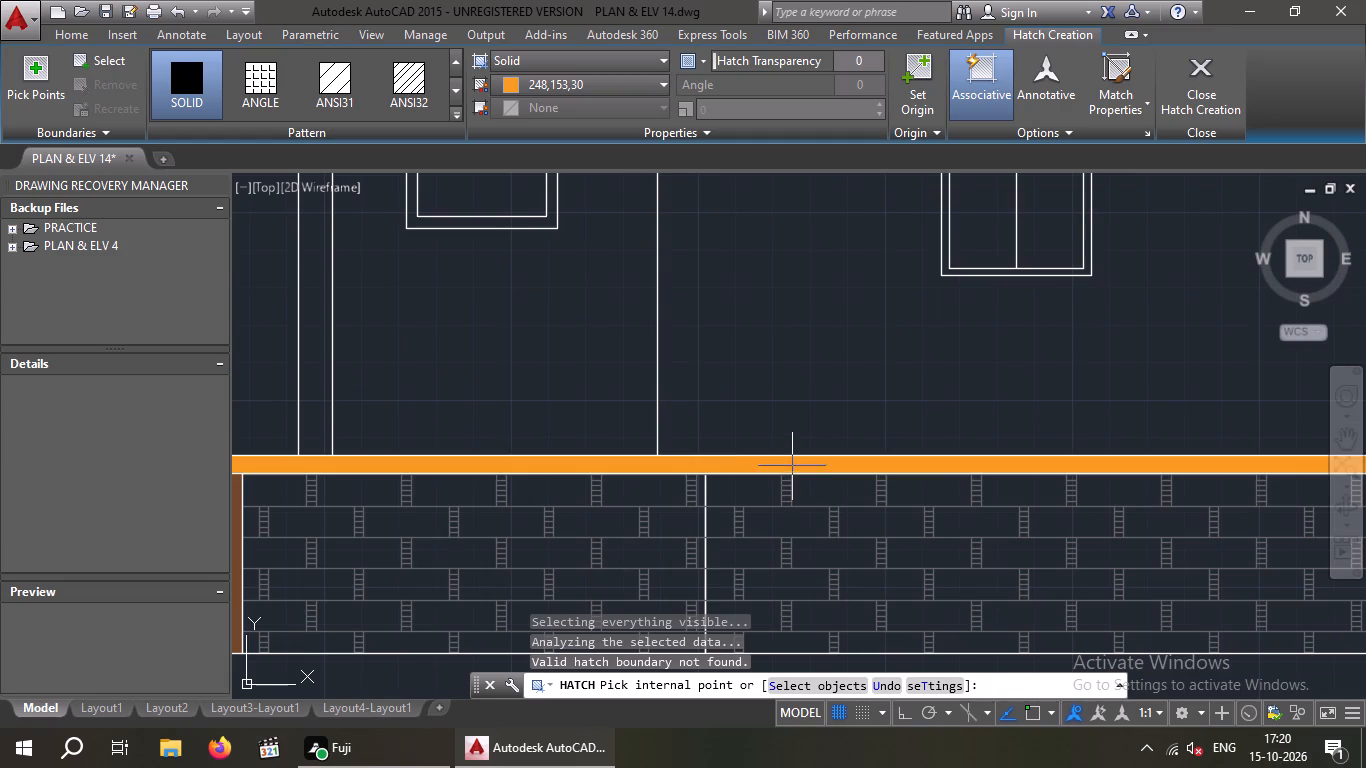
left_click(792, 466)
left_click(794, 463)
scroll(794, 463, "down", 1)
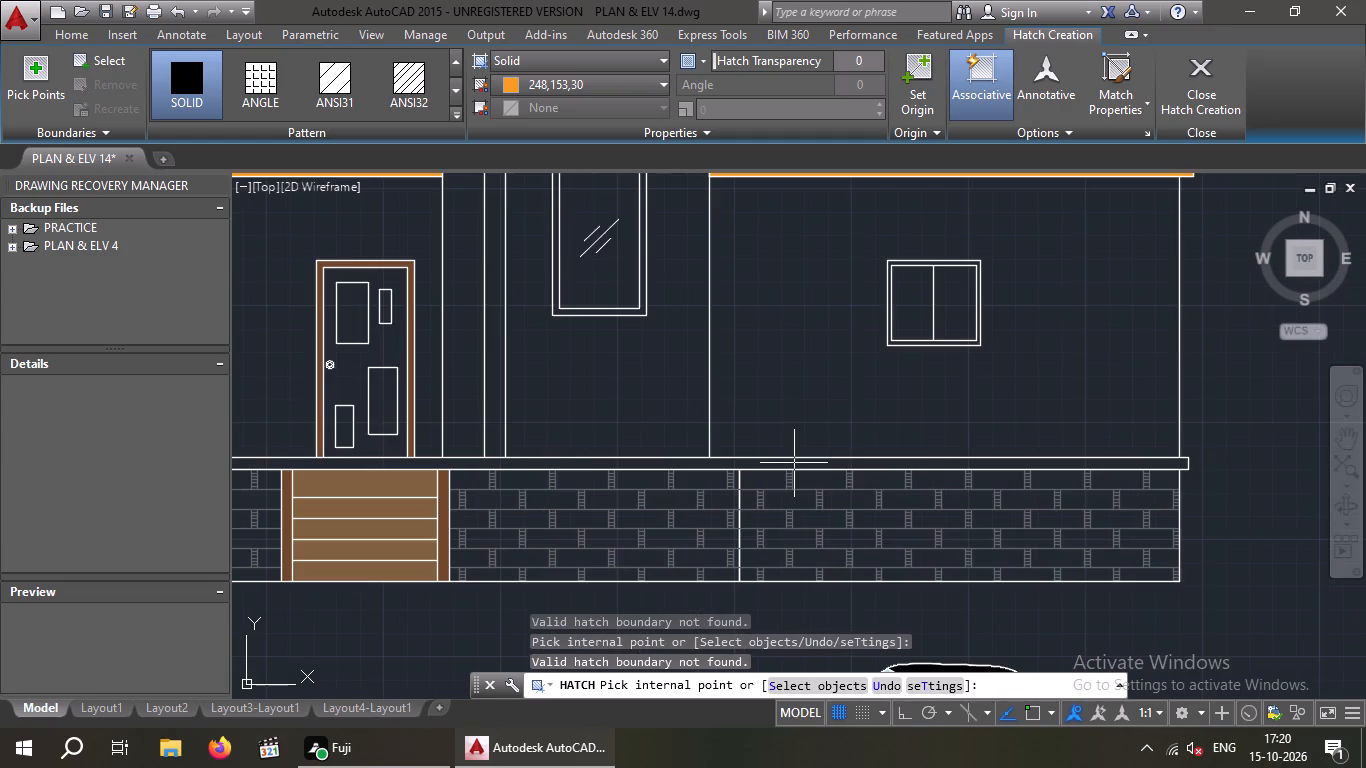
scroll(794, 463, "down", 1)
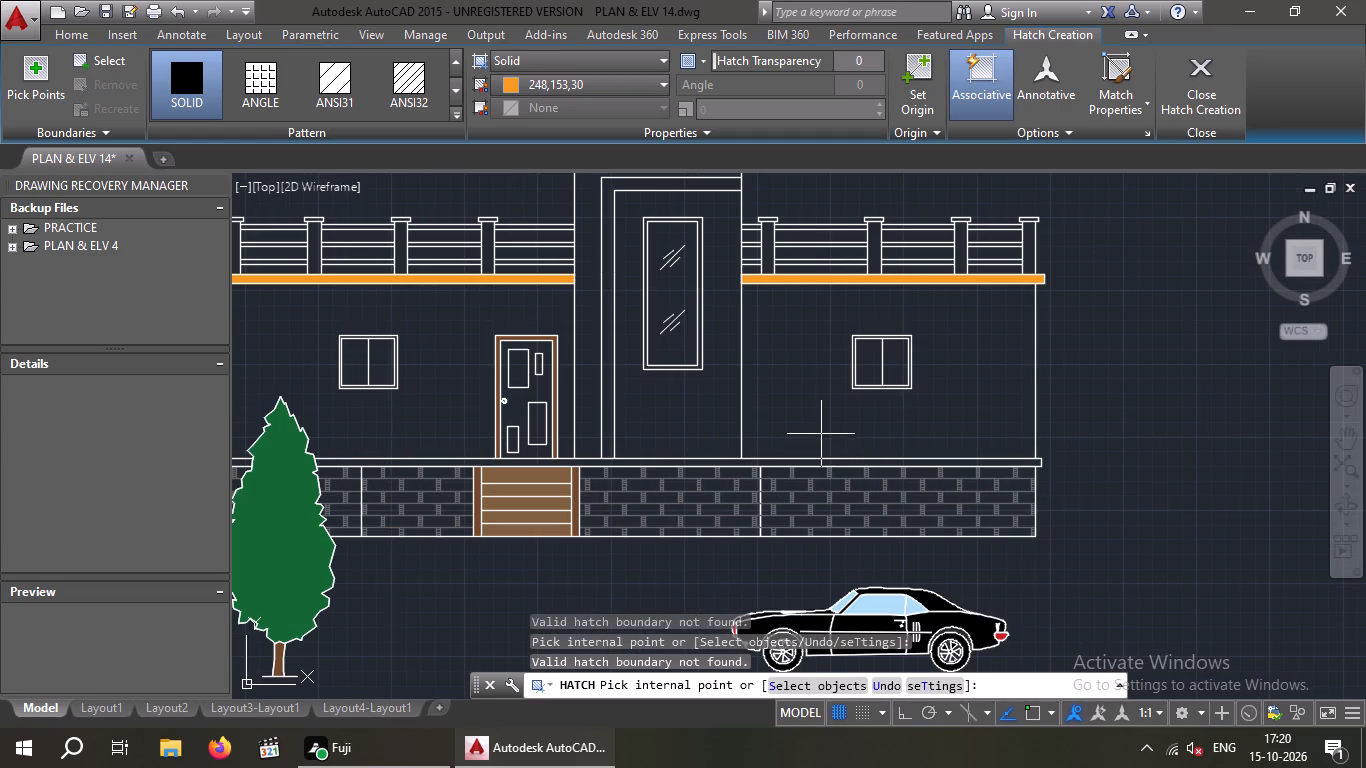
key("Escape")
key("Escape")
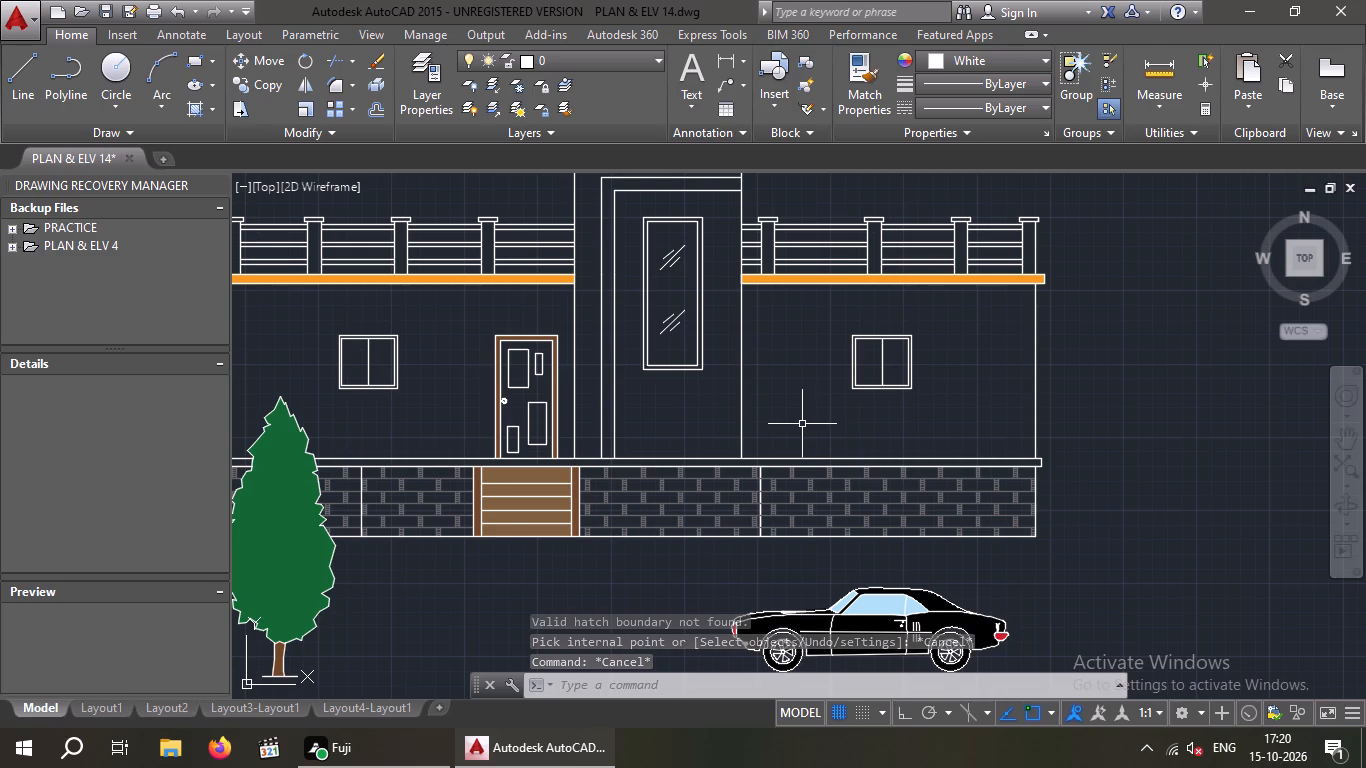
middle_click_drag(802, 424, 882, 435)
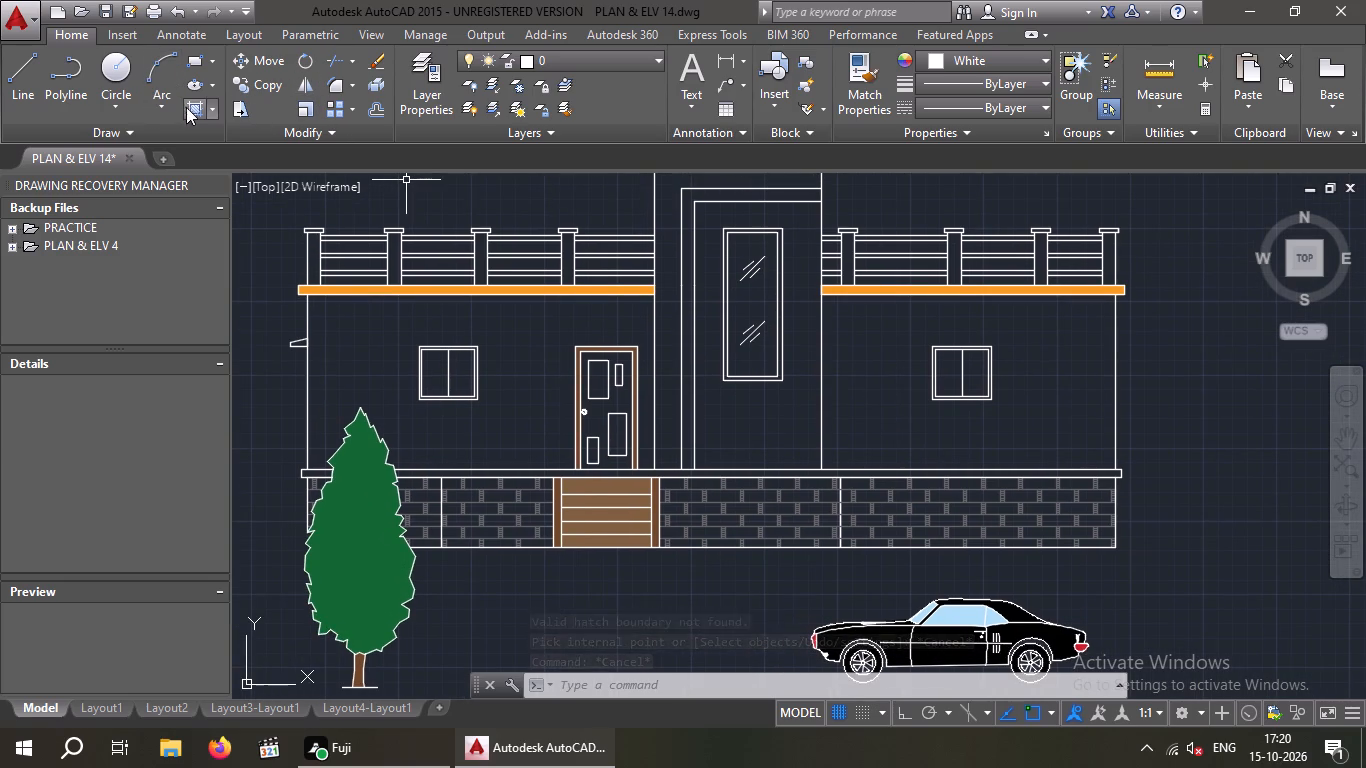
Fill the thin slab band above the BRSTONE plinth, including its end behind the tree, with a SOLID hatch in orange 248,153,30.
left_click(188, 107)
double_click(185, 77)
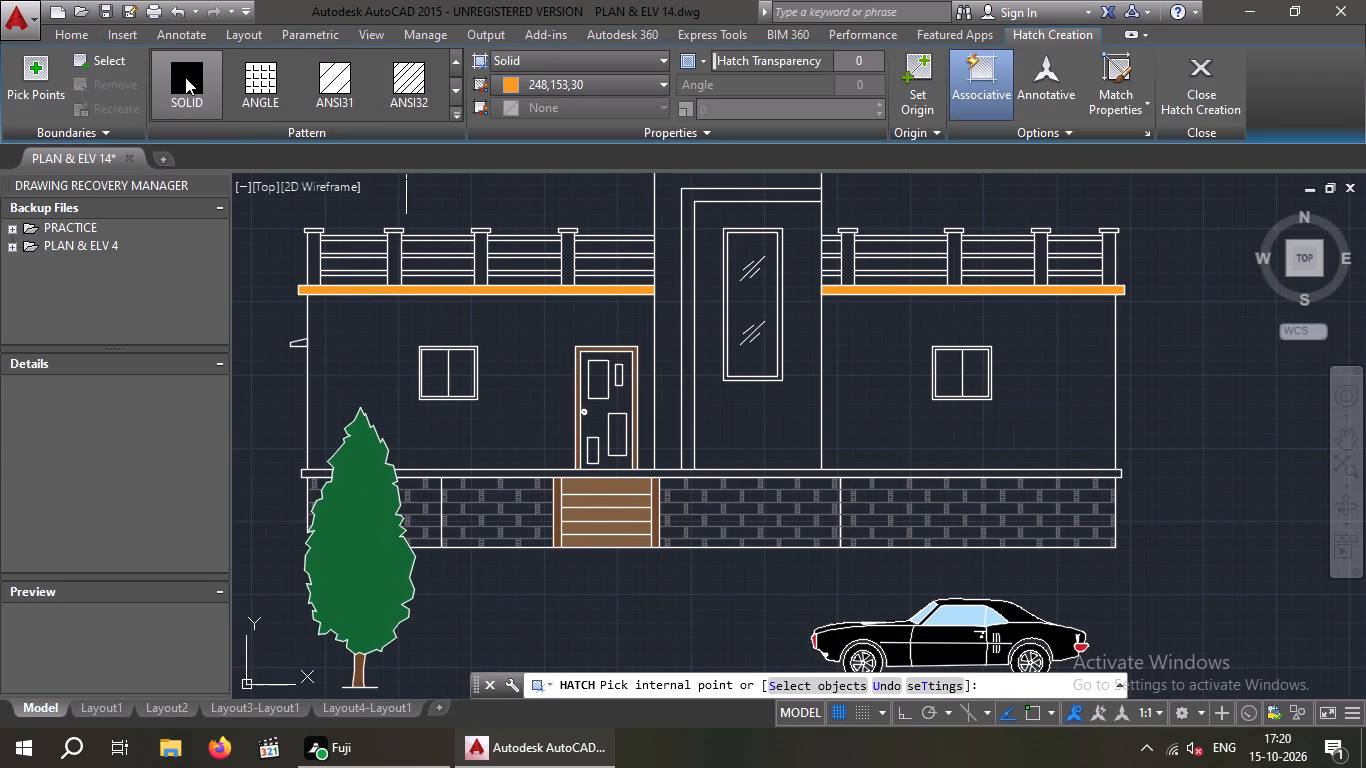
left_click(452, 477)
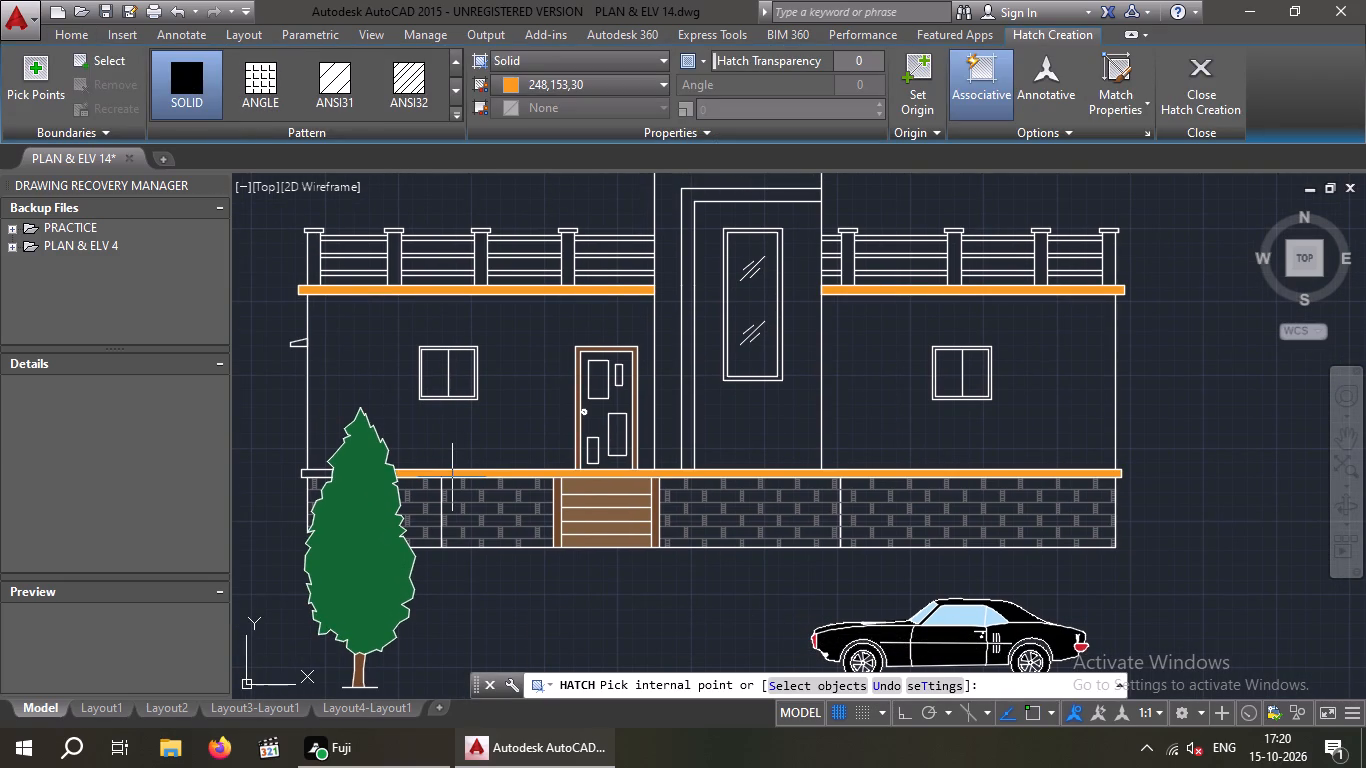
left_click(311, 475)
scroll(209, 393, "down", 1)
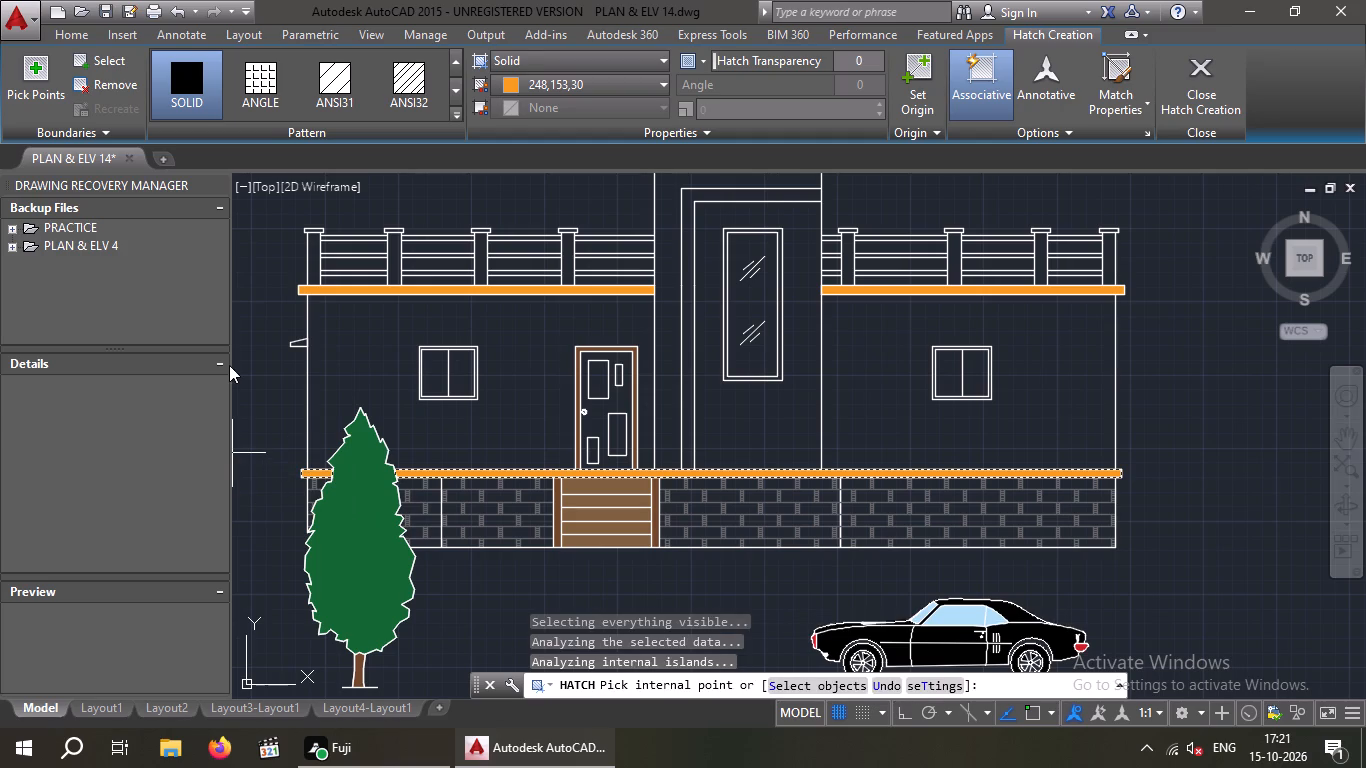
key("Escape")
Fill the wall of the wing with the entrance door with a SOLID hatch in cream 254,234,185.
left_click(192, 116)
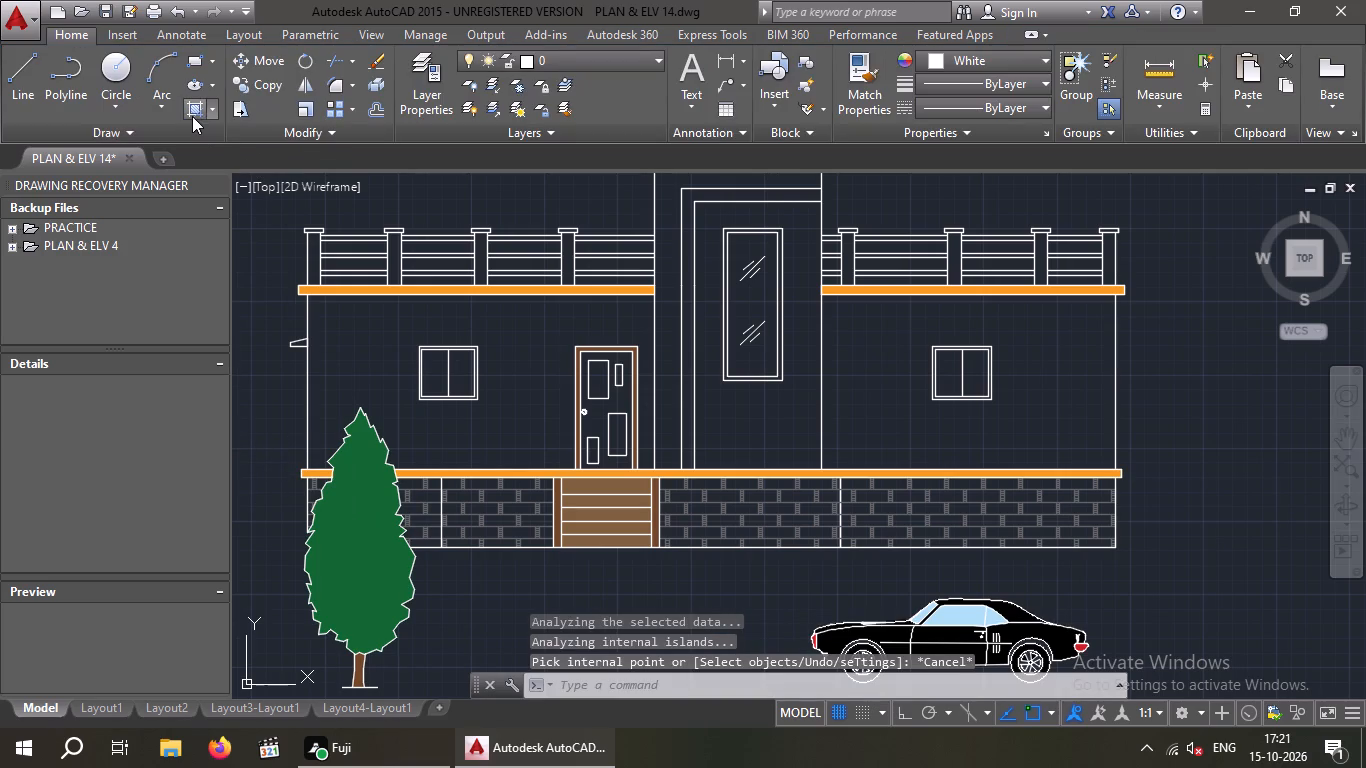
left_click(189, 67)
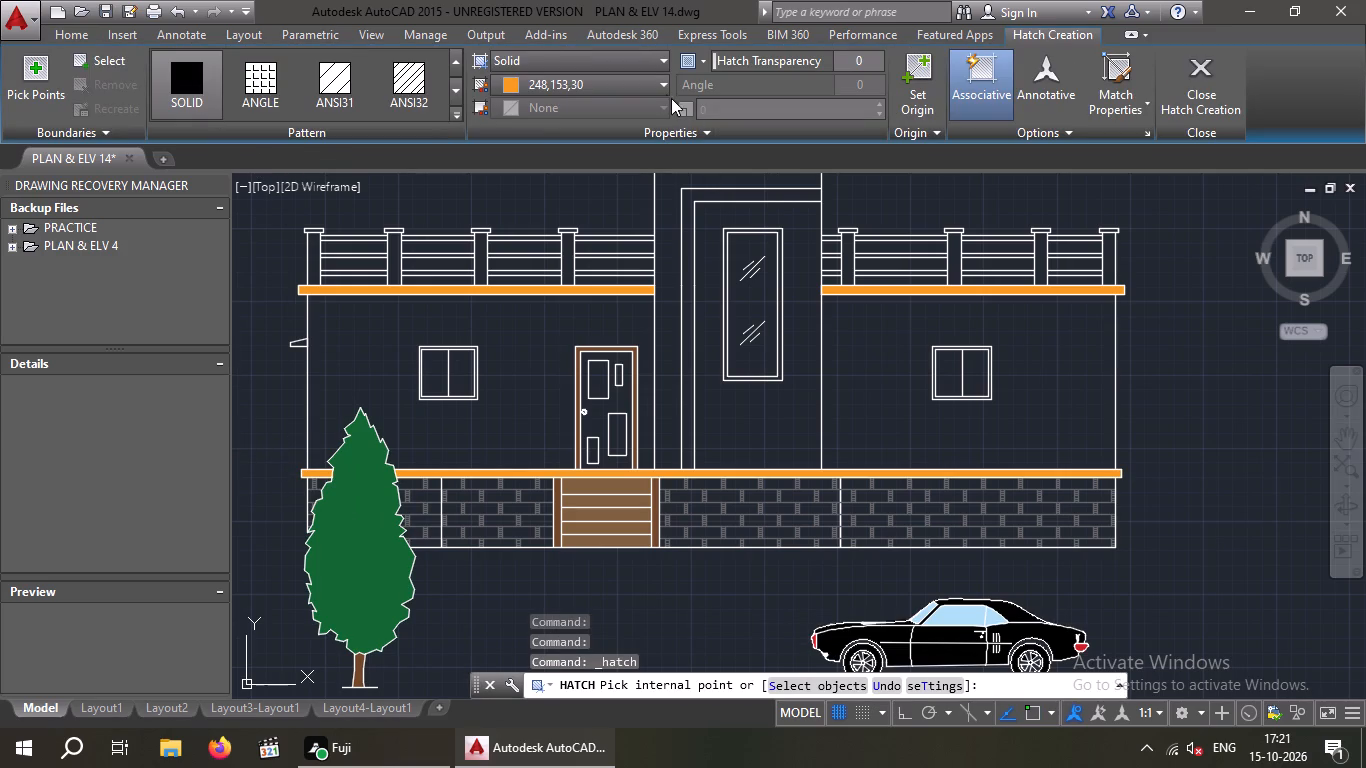
left_click(662, 88)
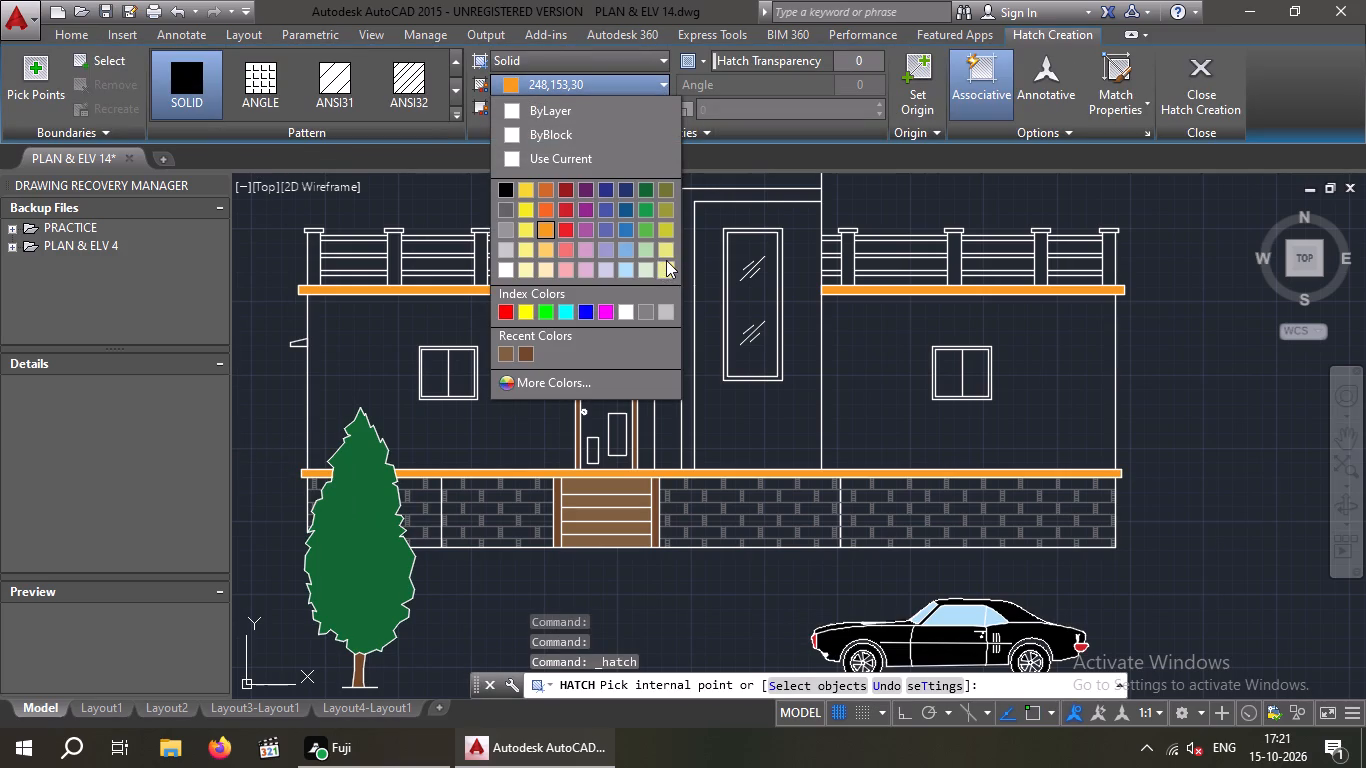
left_click(549, 271)
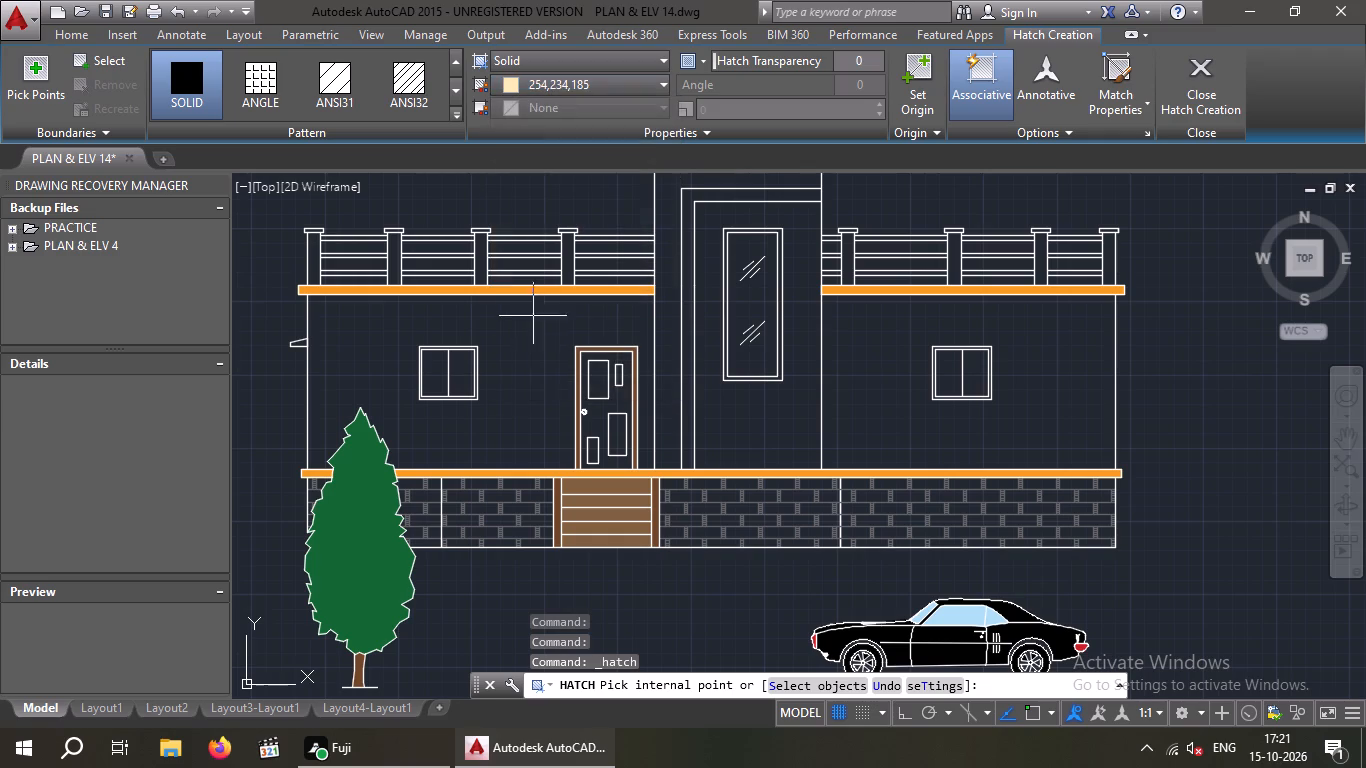
left_click(380, 334)
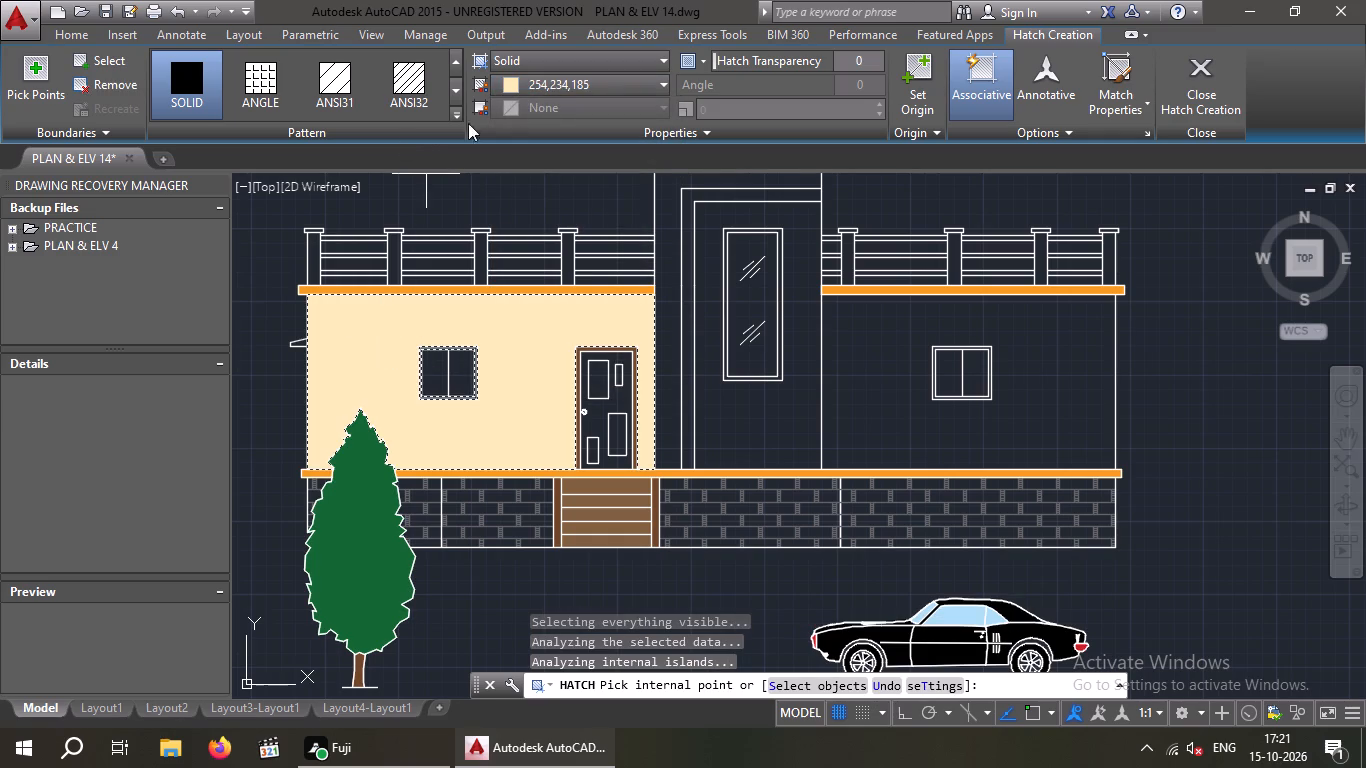
Change the wall hatch colour to lavender 206,204,230 and extend it to the other wing's wall and the tower faces around the L-shaped band.
left_click(660, 87)
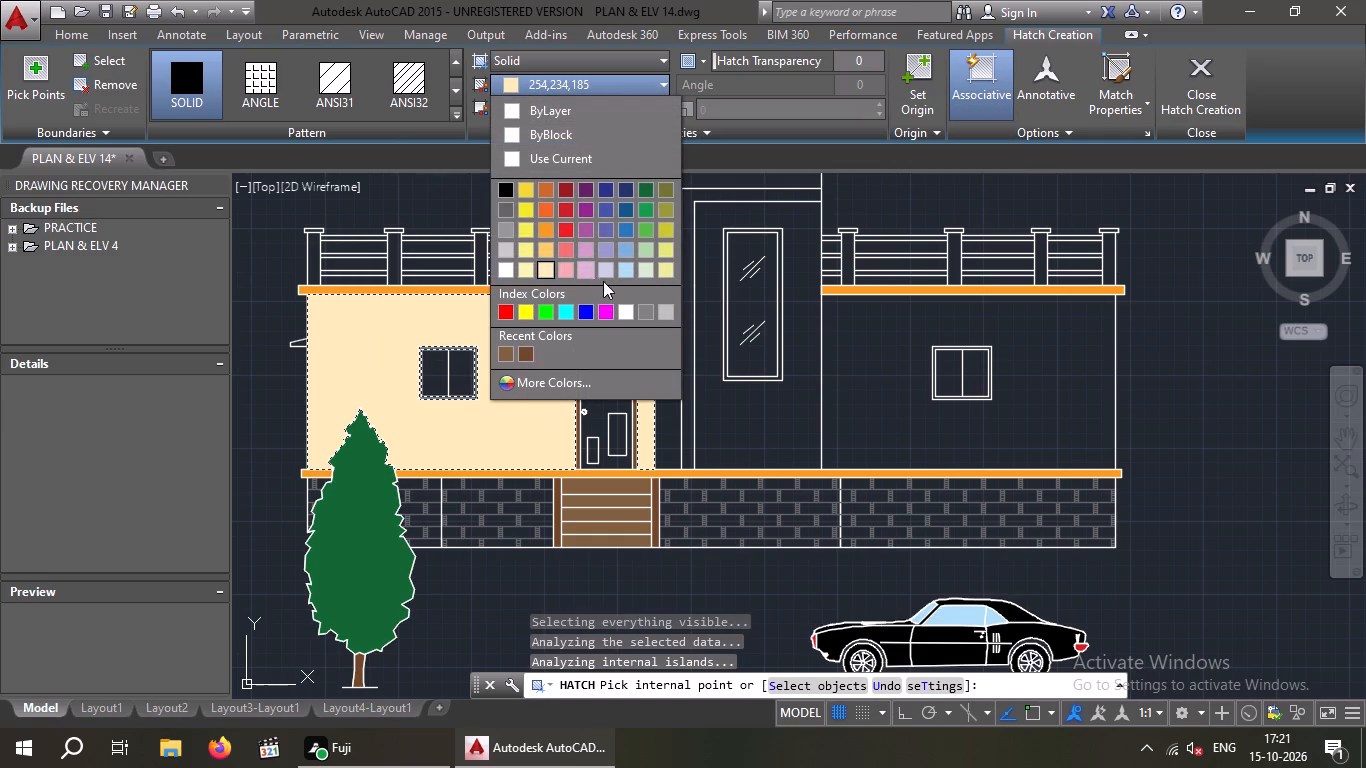
left_click(604, 268)
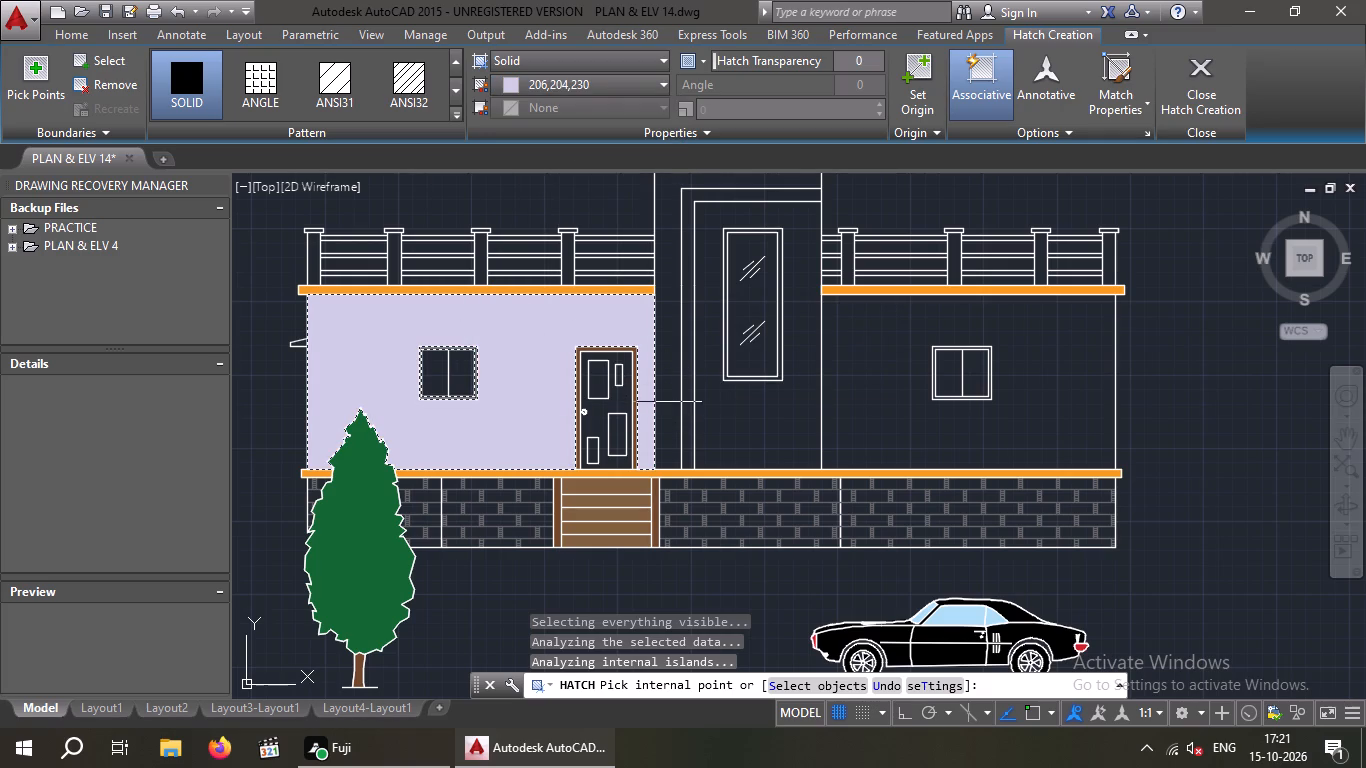
middle_click_drag(667, 393, 550, 458)
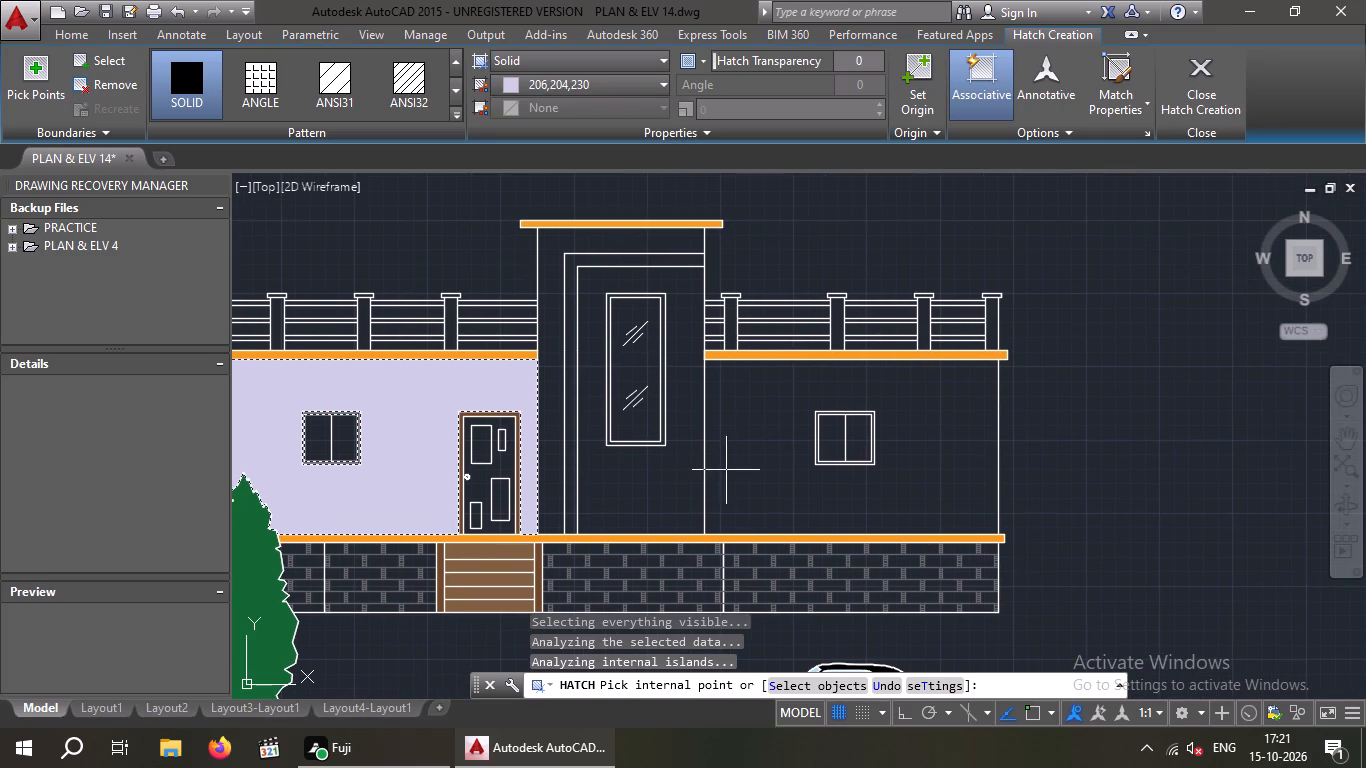
left_click(741, 461)
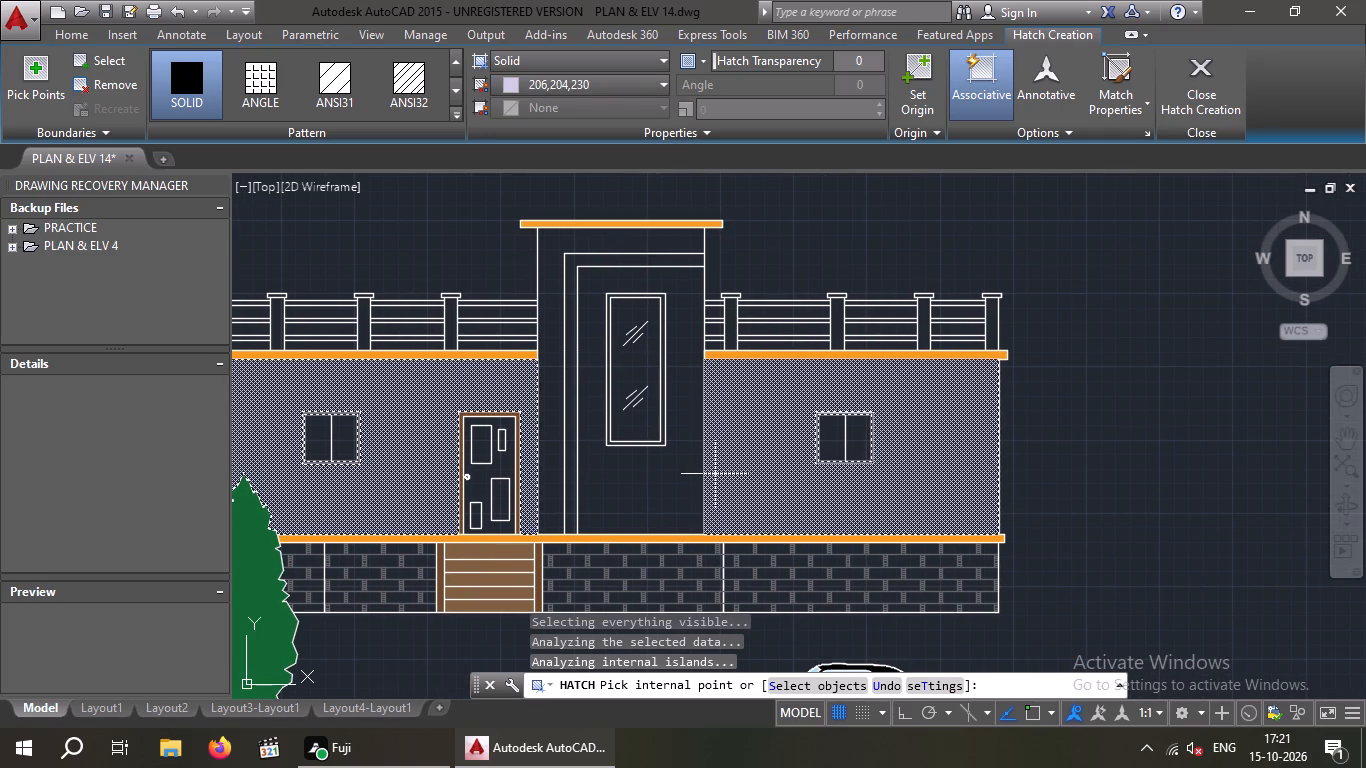
left_click(635, 487)
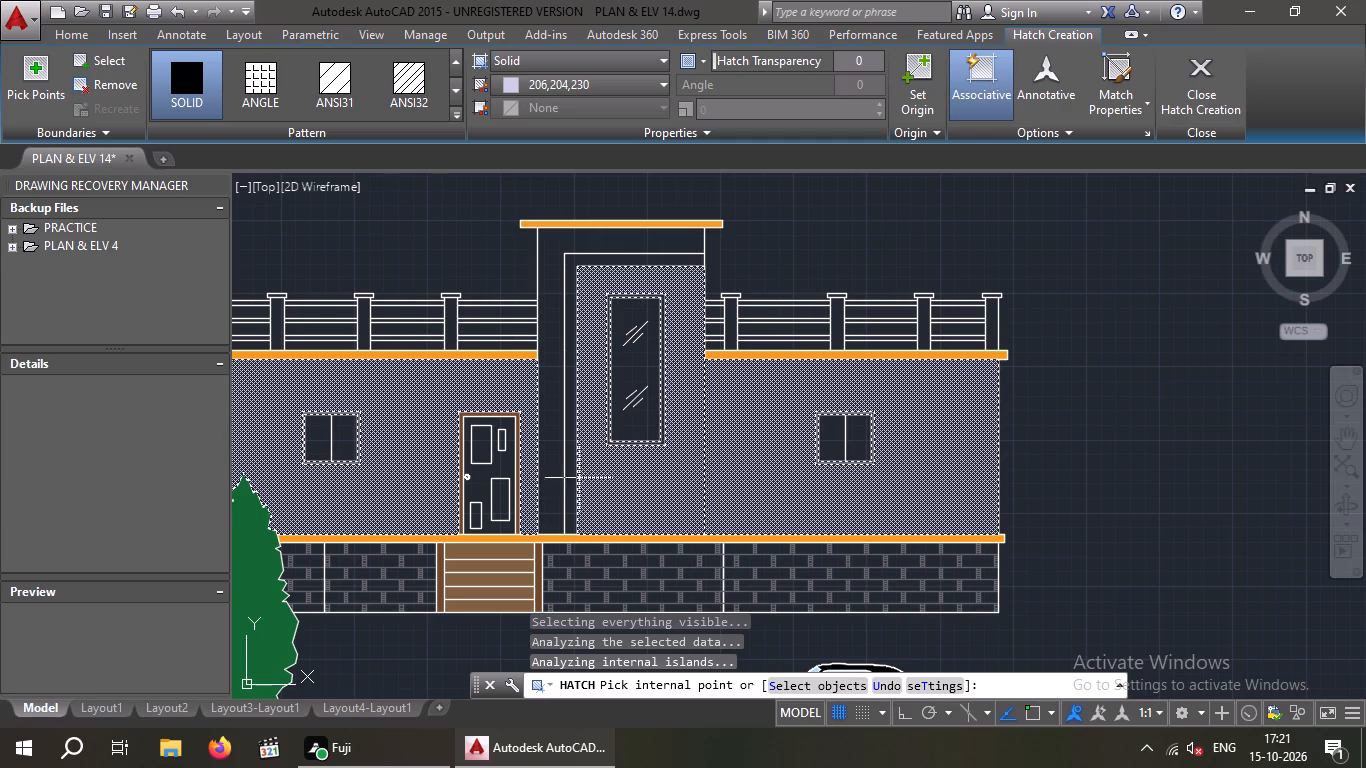
left_click(551, 454)
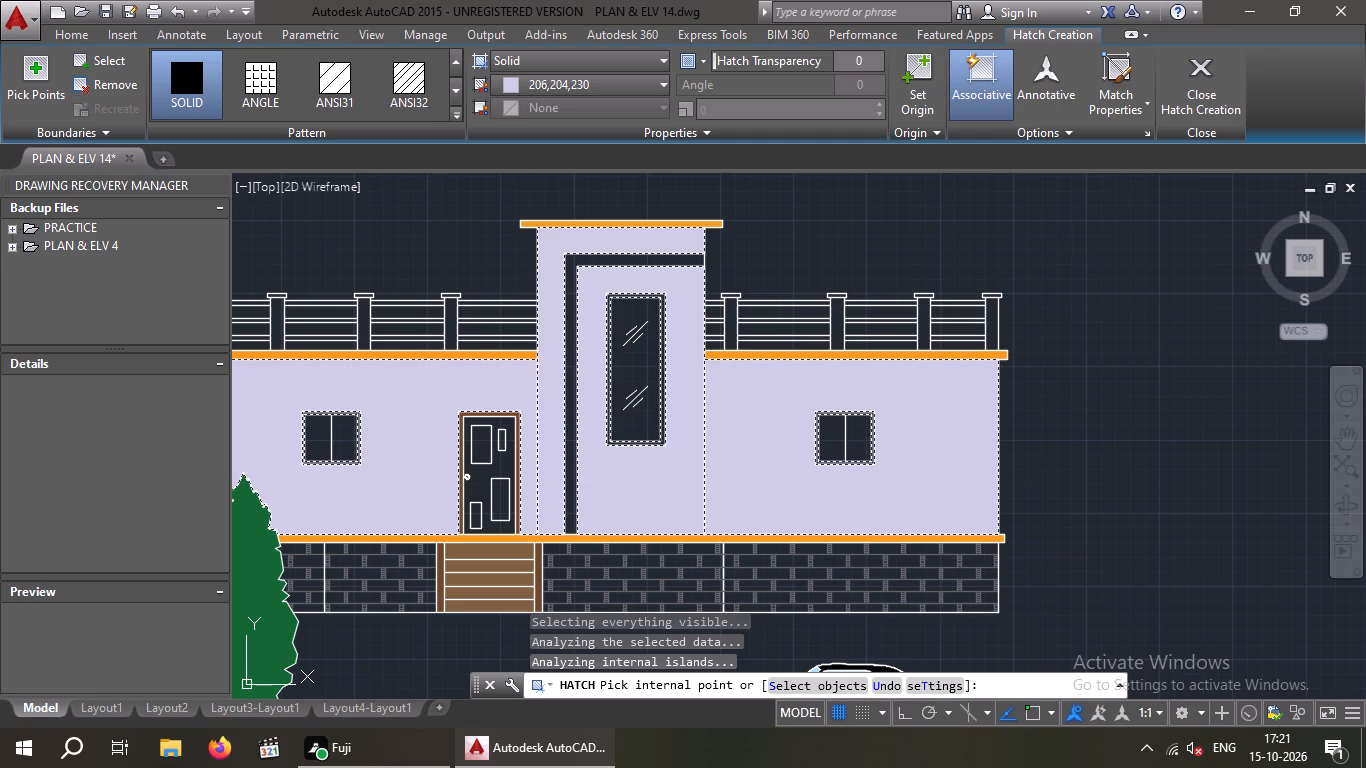
key("Escape")
key("Escape")
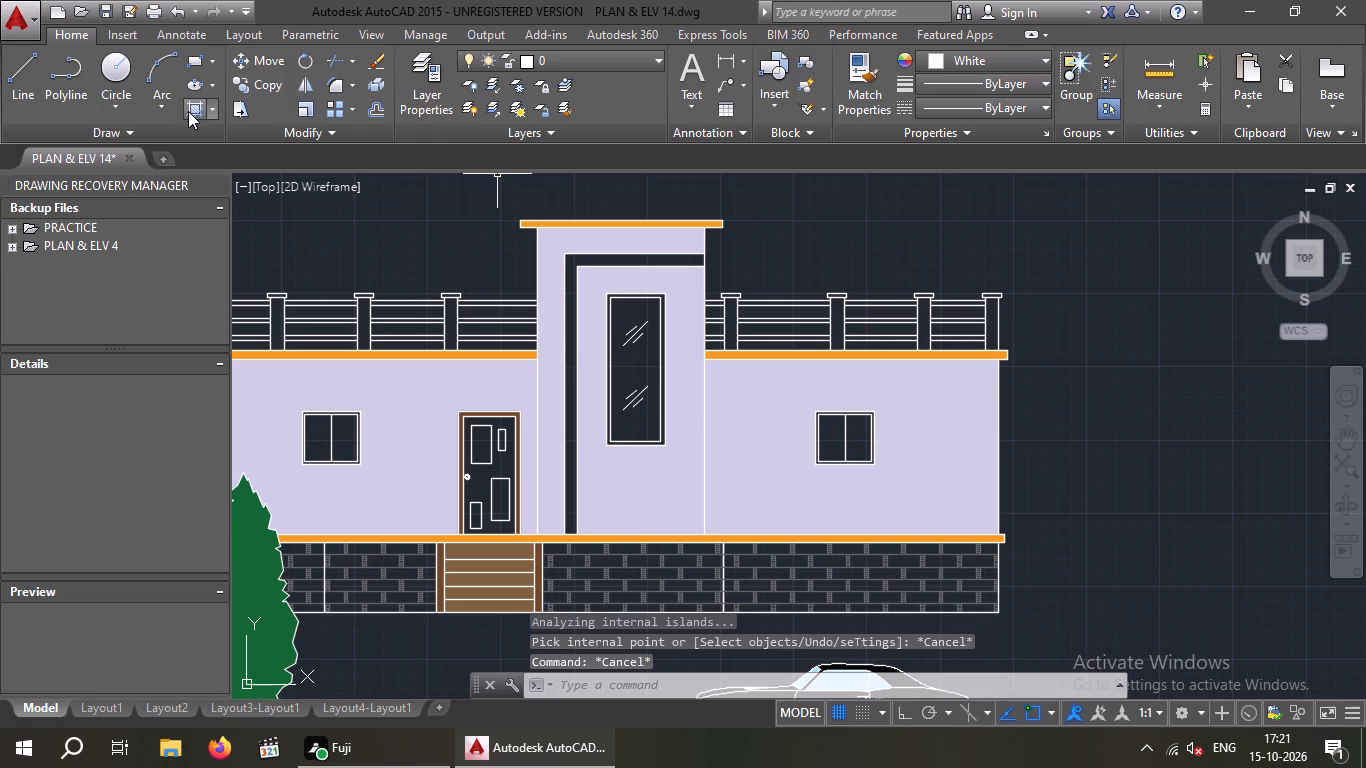
Fill the L-shaped band on the tower with a SOLID hatch in green 88,186,72.
left_click(189, 111)
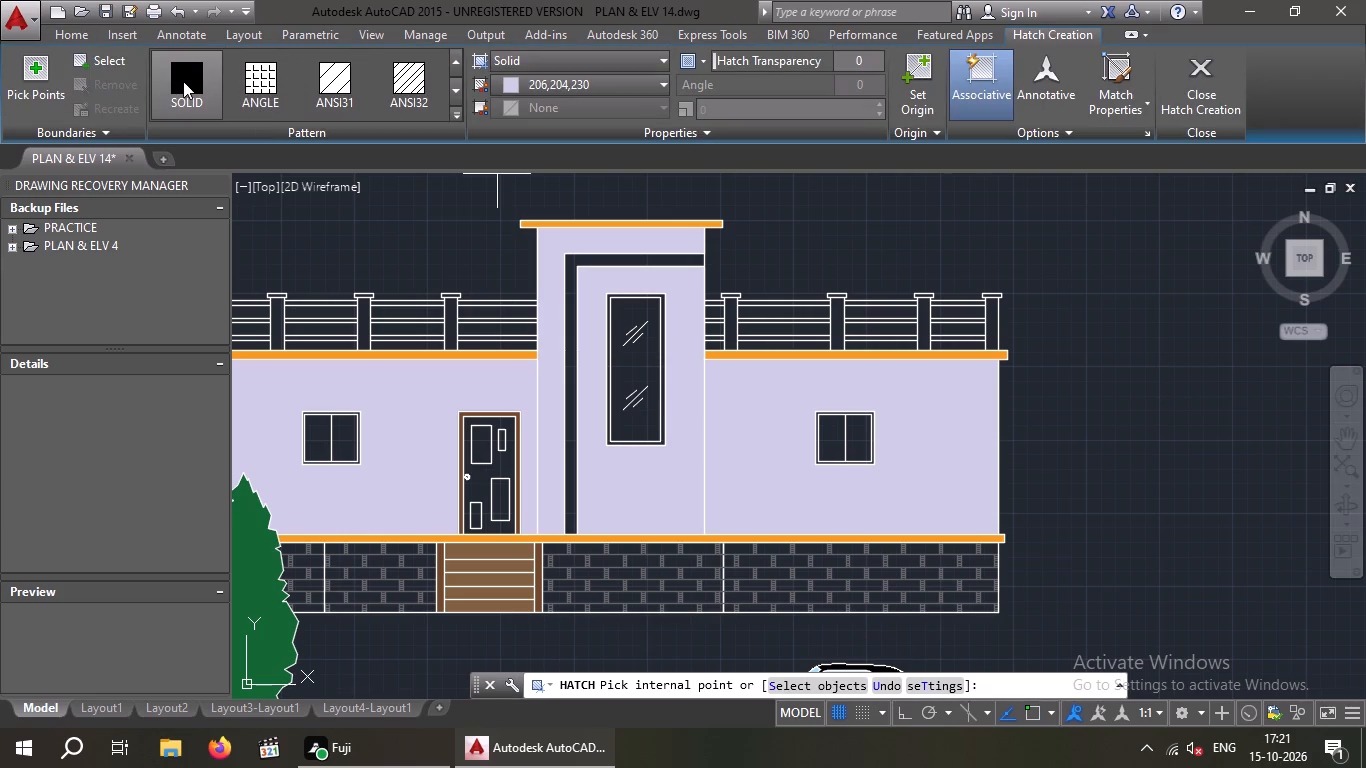
left_click(183, 81)
left_click(661, 84)
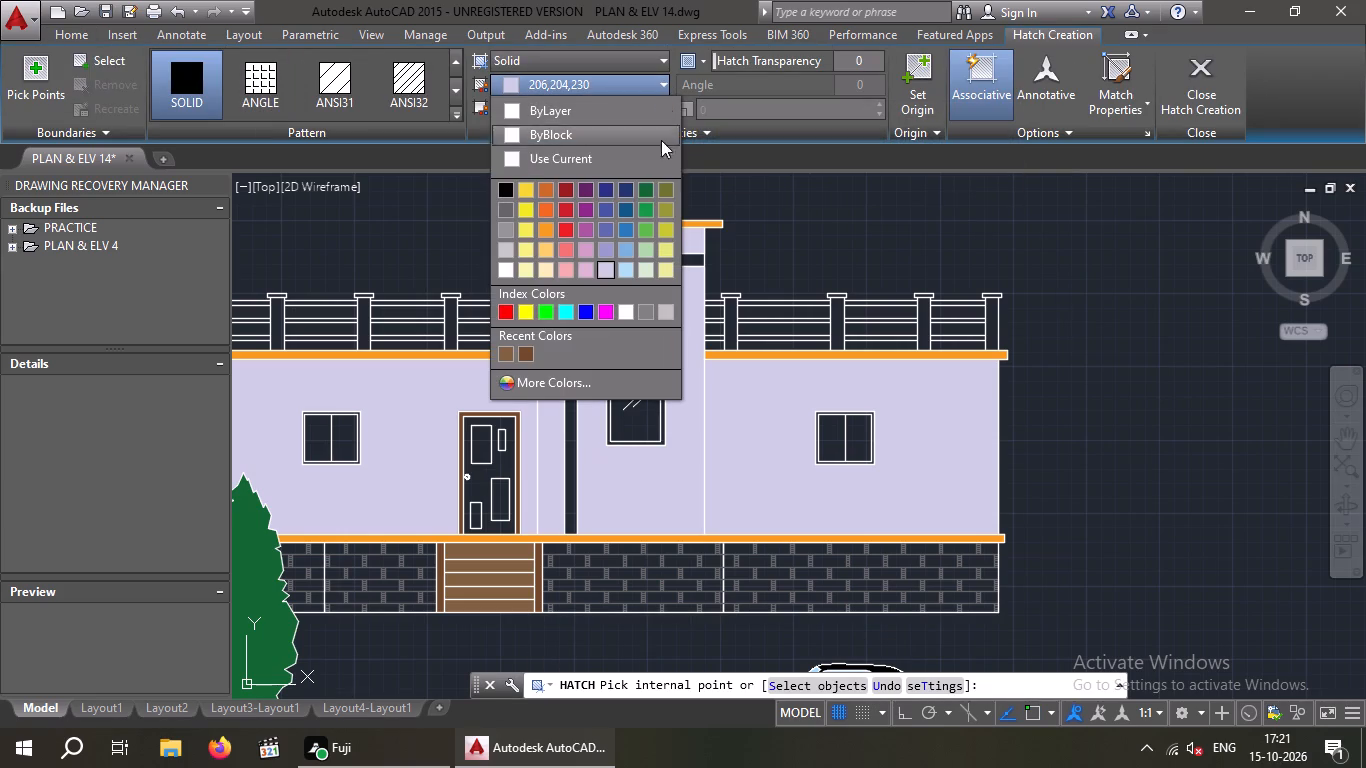
left_click(647, 230)
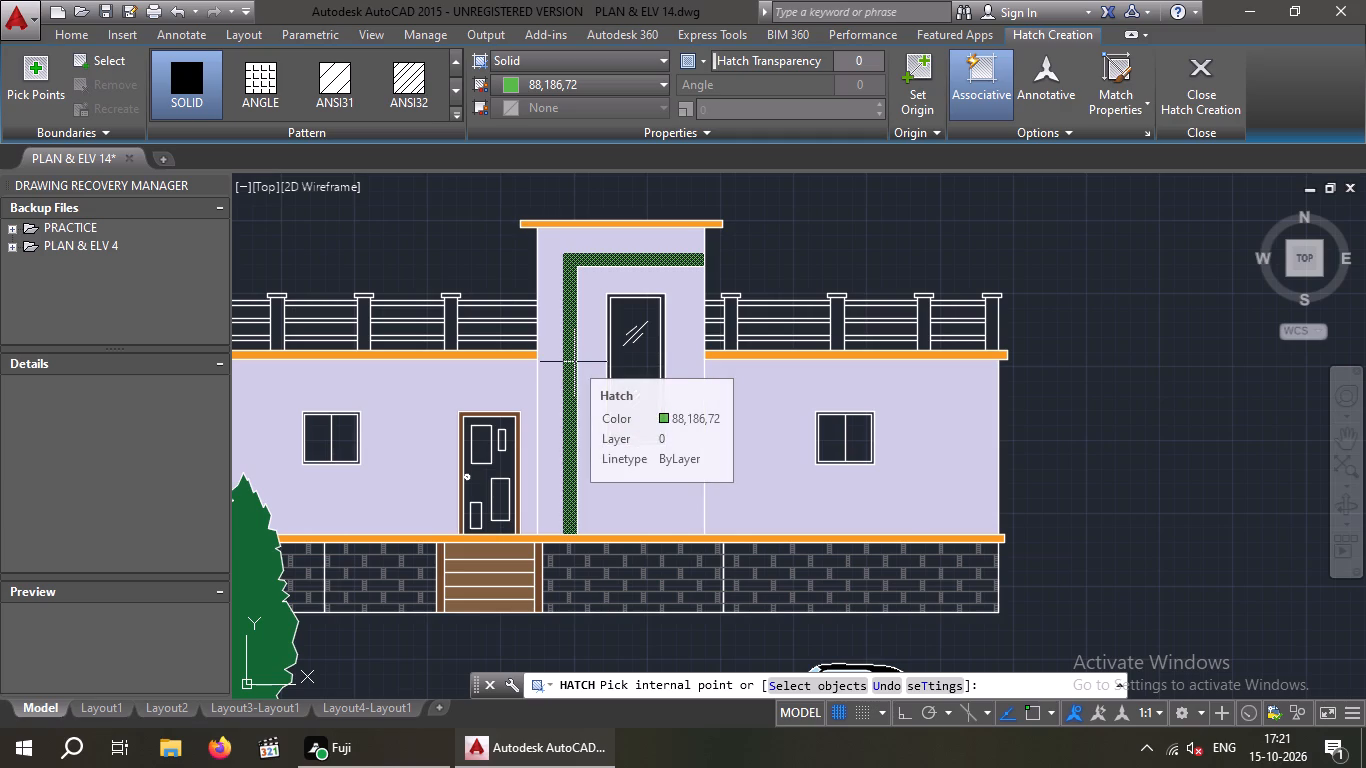
left_click(574, 362)
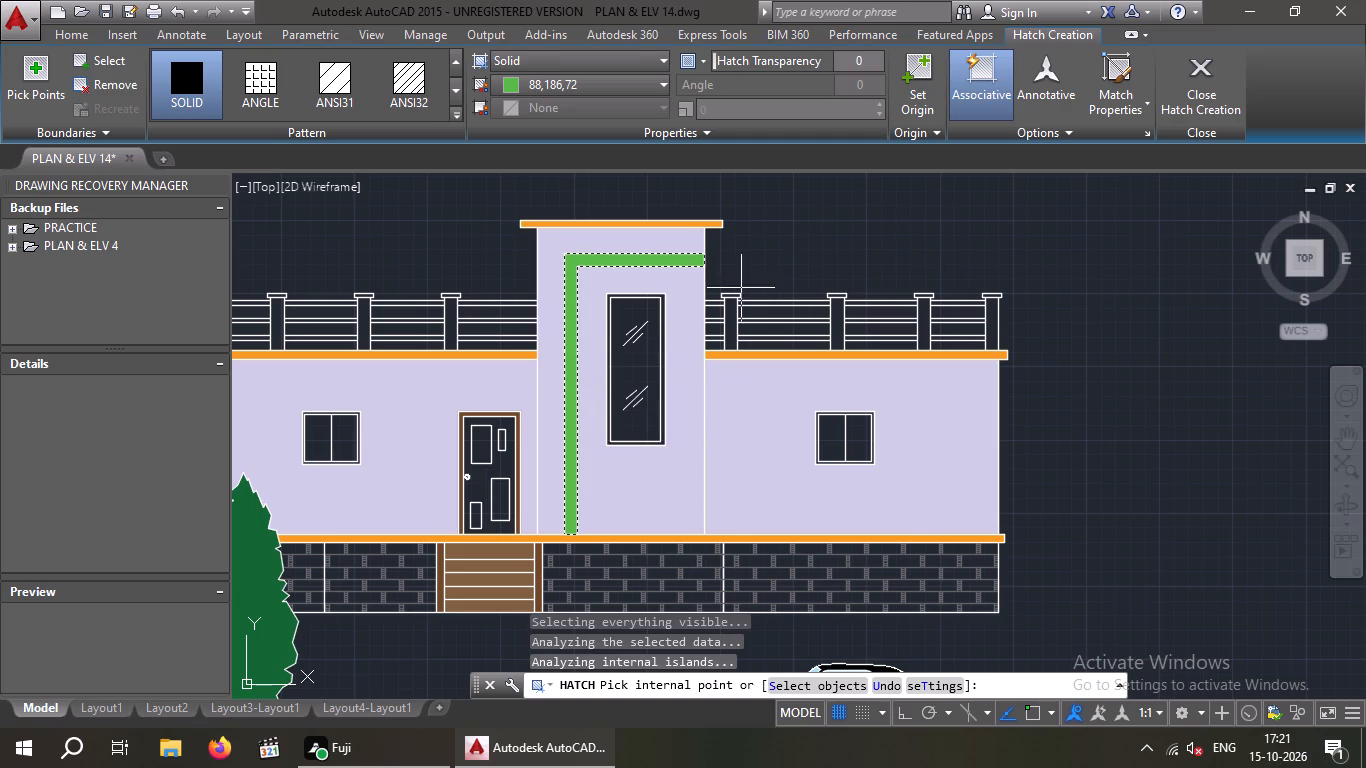
key("Escape")
Recolour the tower's L-shaped band hatch to the index colour Green.
left_click(571, 357)
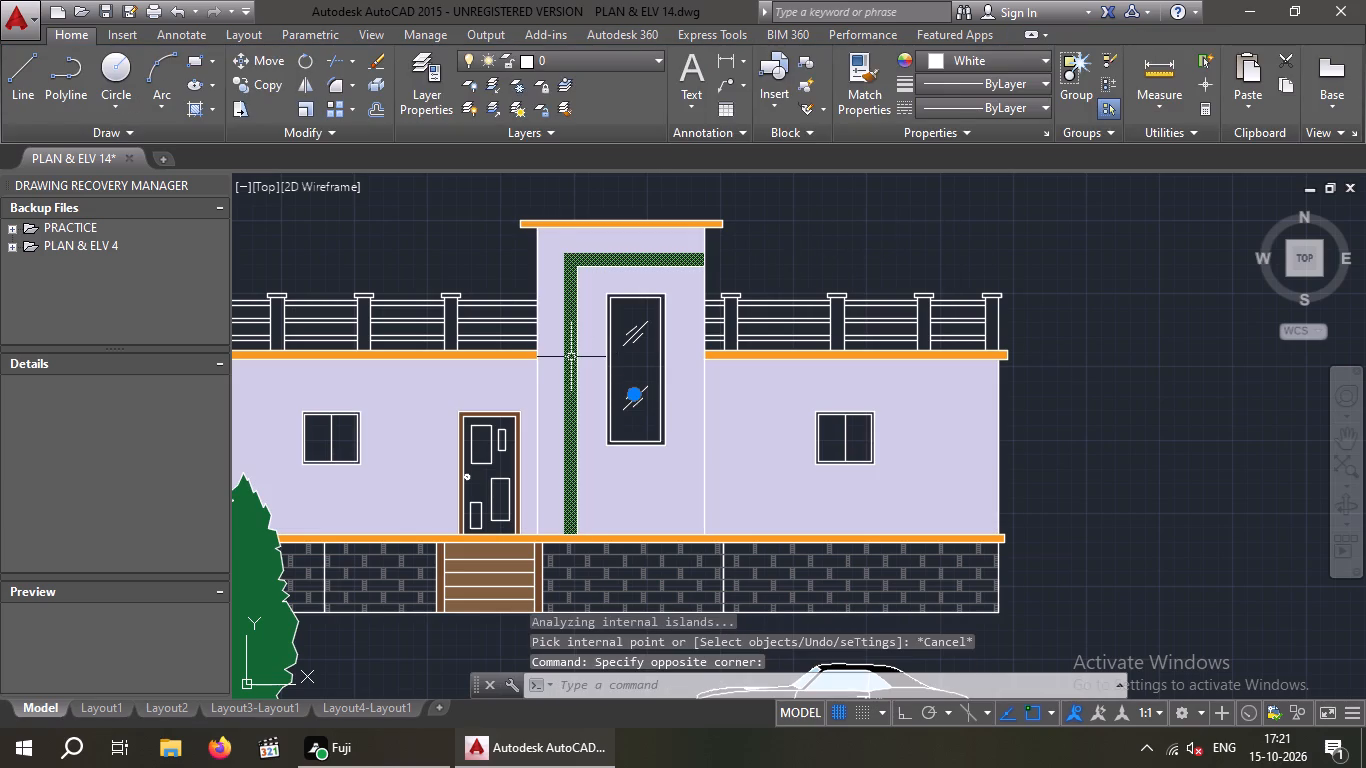
left_click(664, 81)
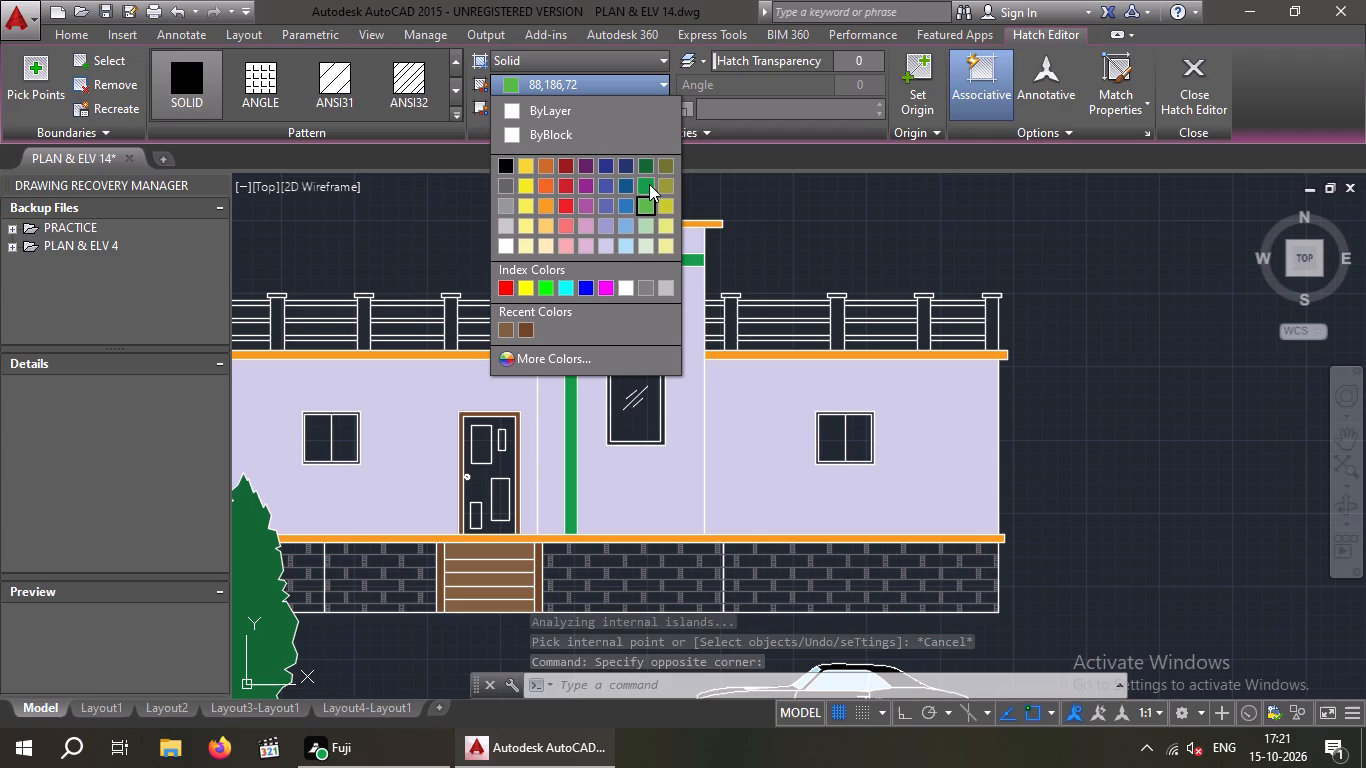
left_click(546, 283)
key("Escape")
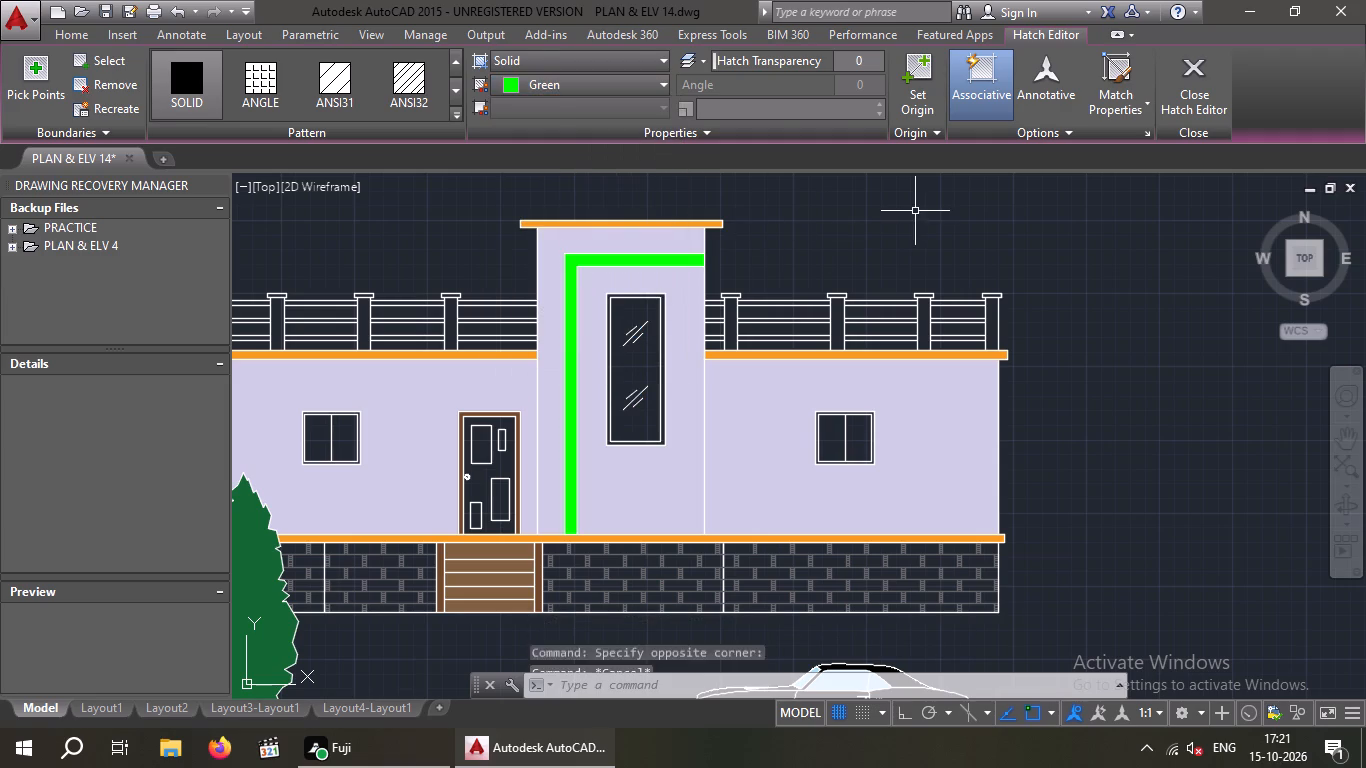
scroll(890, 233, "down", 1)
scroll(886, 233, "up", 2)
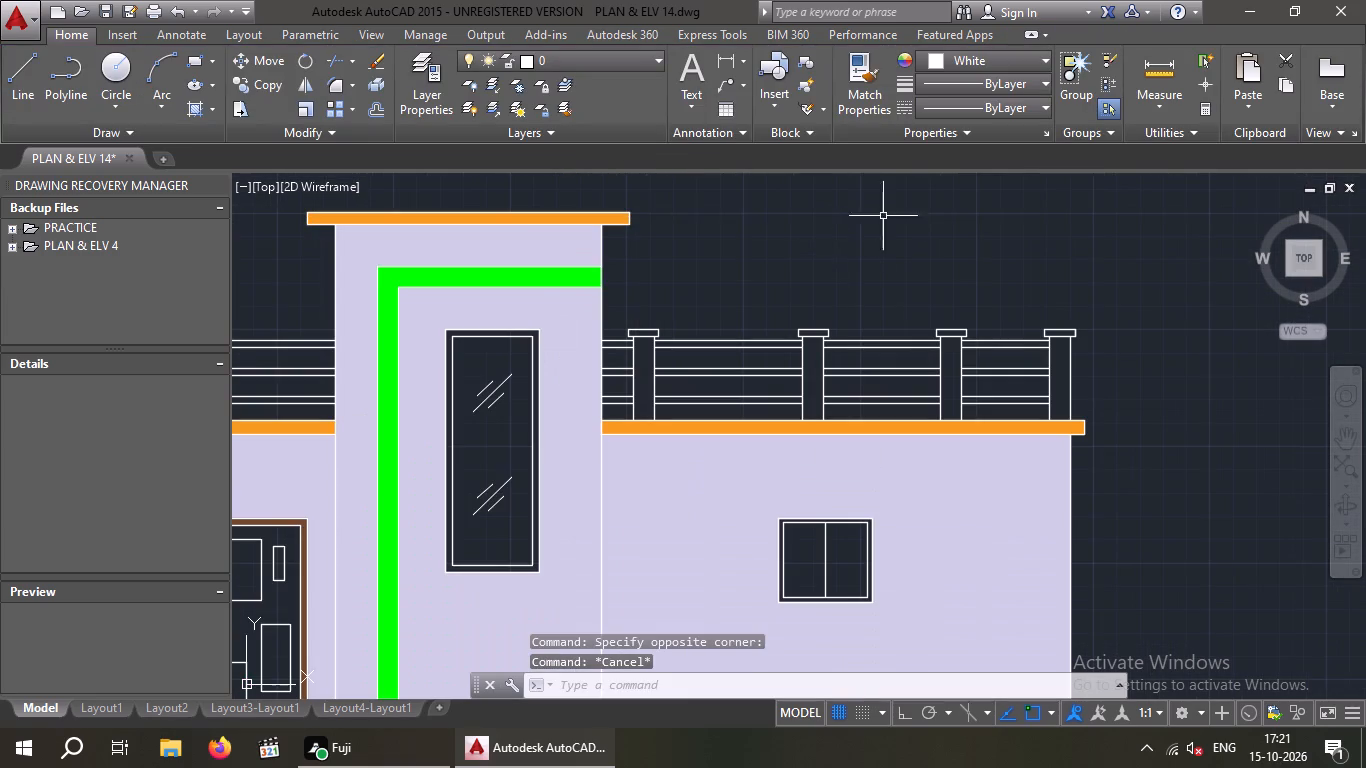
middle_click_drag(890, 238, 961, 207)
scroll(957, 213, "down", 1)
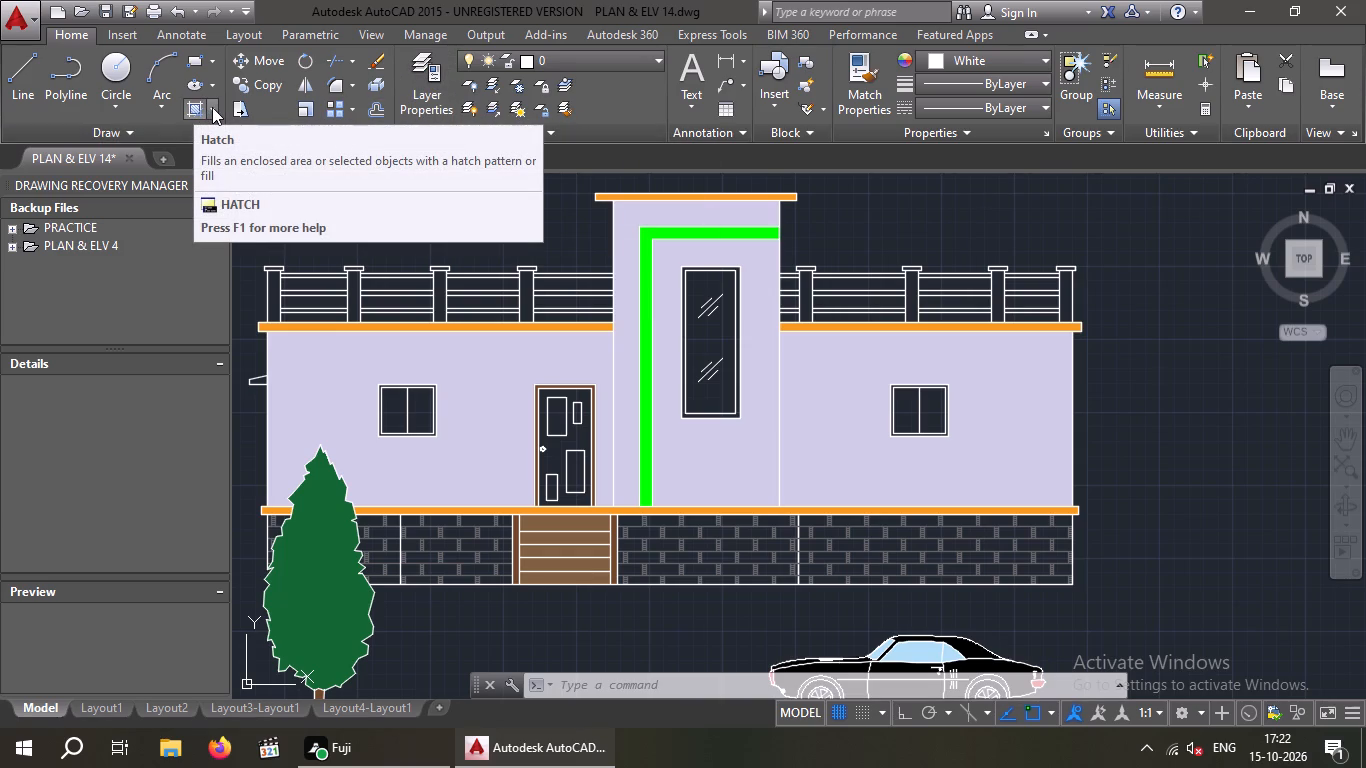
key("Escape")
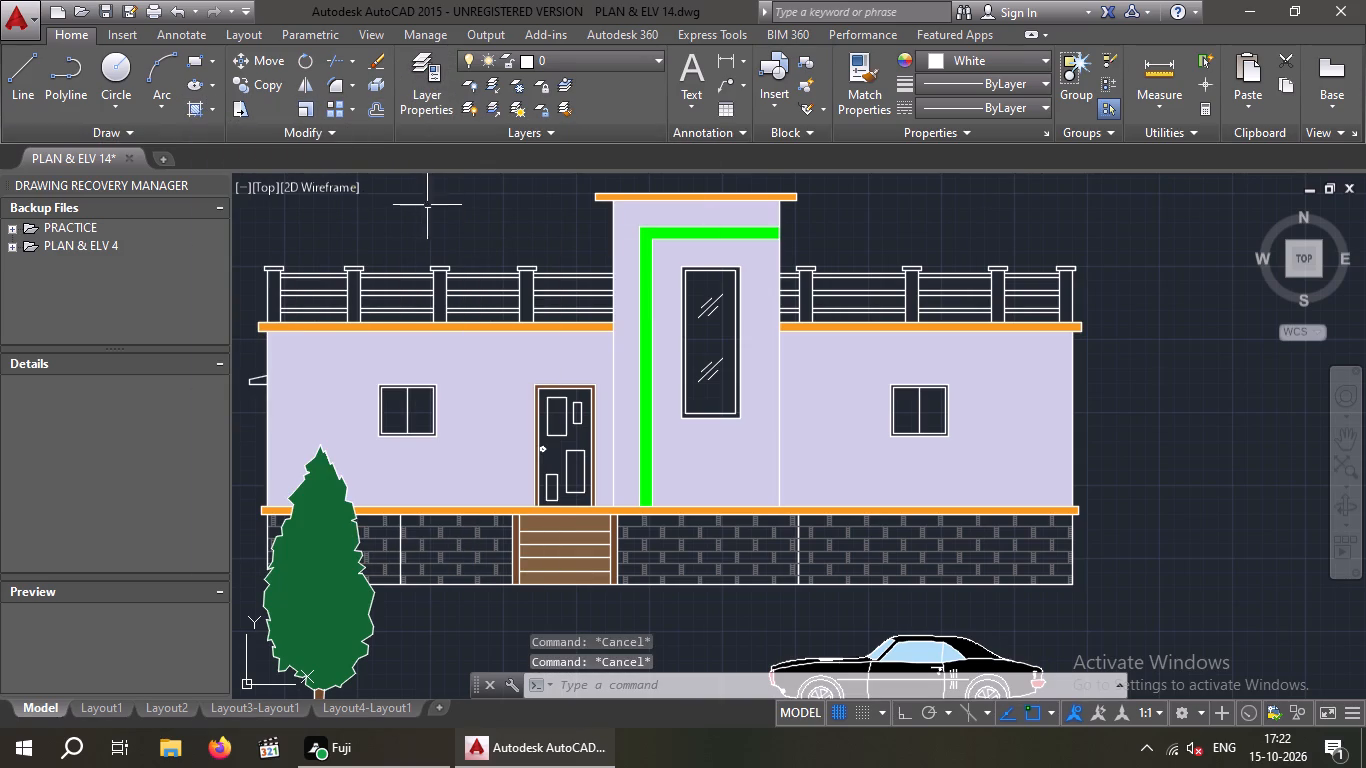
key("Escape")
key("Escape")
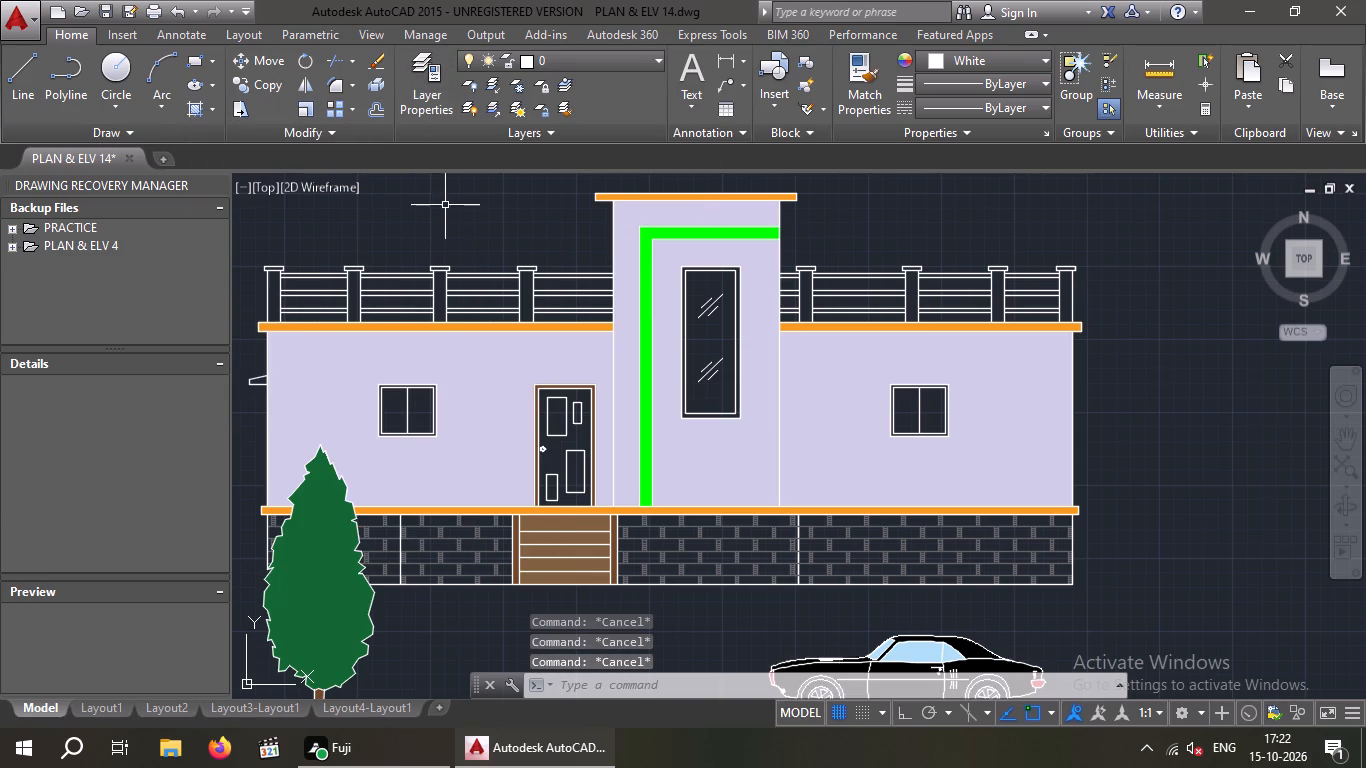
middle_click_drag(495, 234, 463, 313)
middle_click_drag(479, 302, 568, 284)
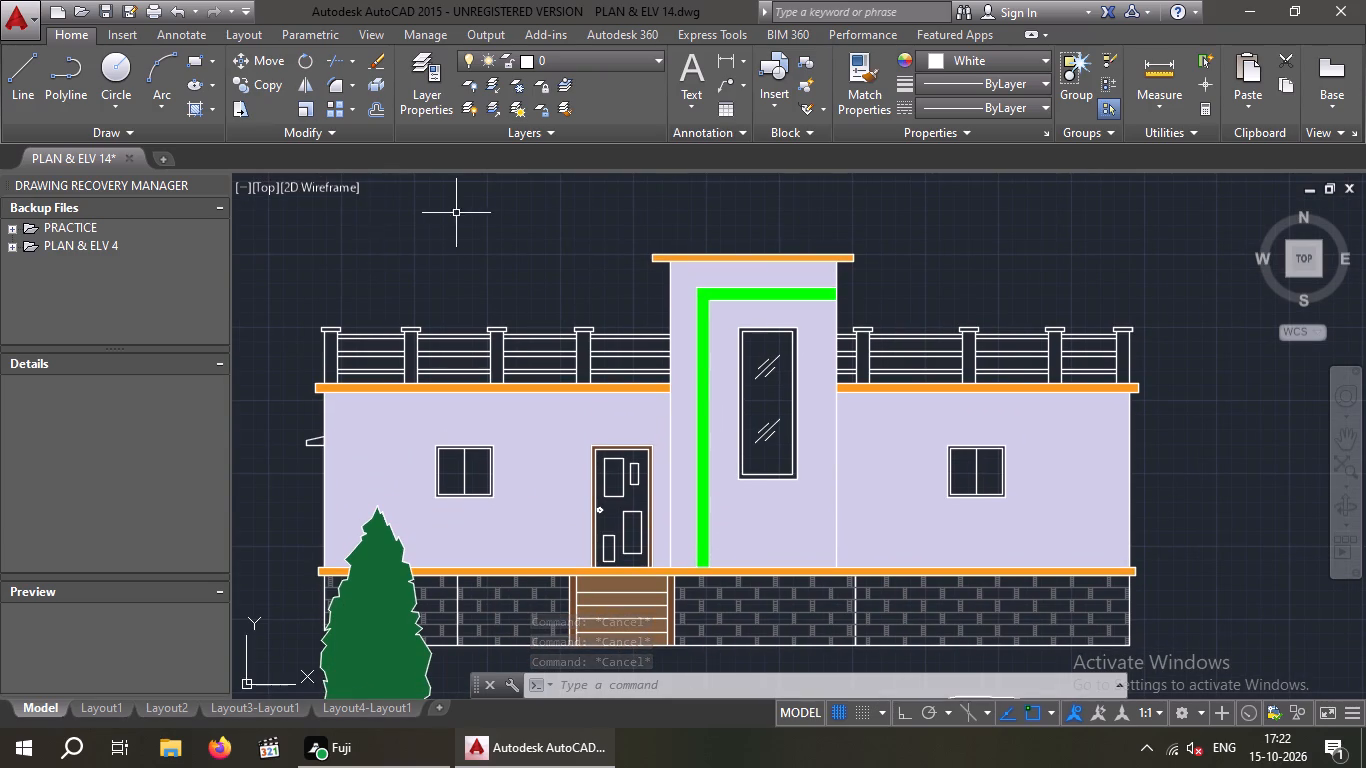
Fill the frames of both wing windows and the tall tower window with a SOLID hatch in black 0,0,0.
left_click(191, 106)
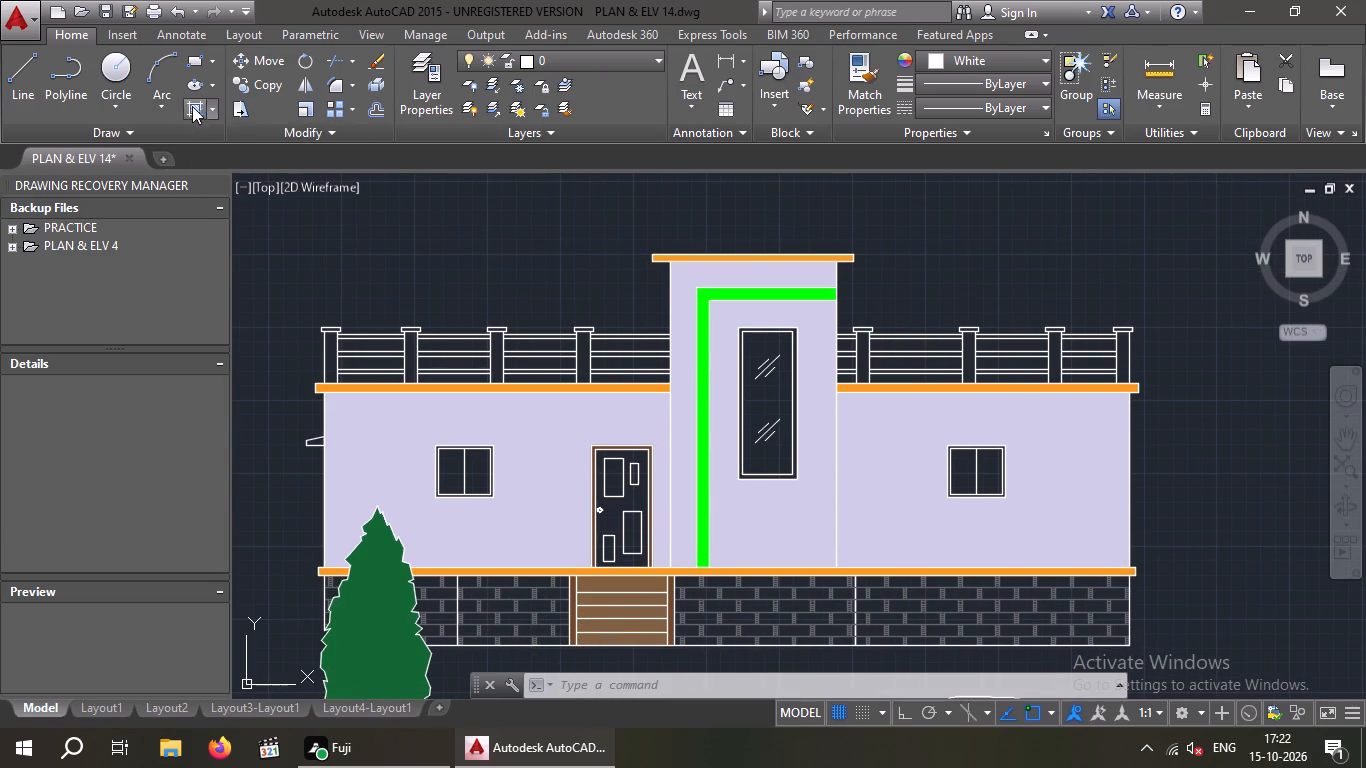
left_click(185, 84)
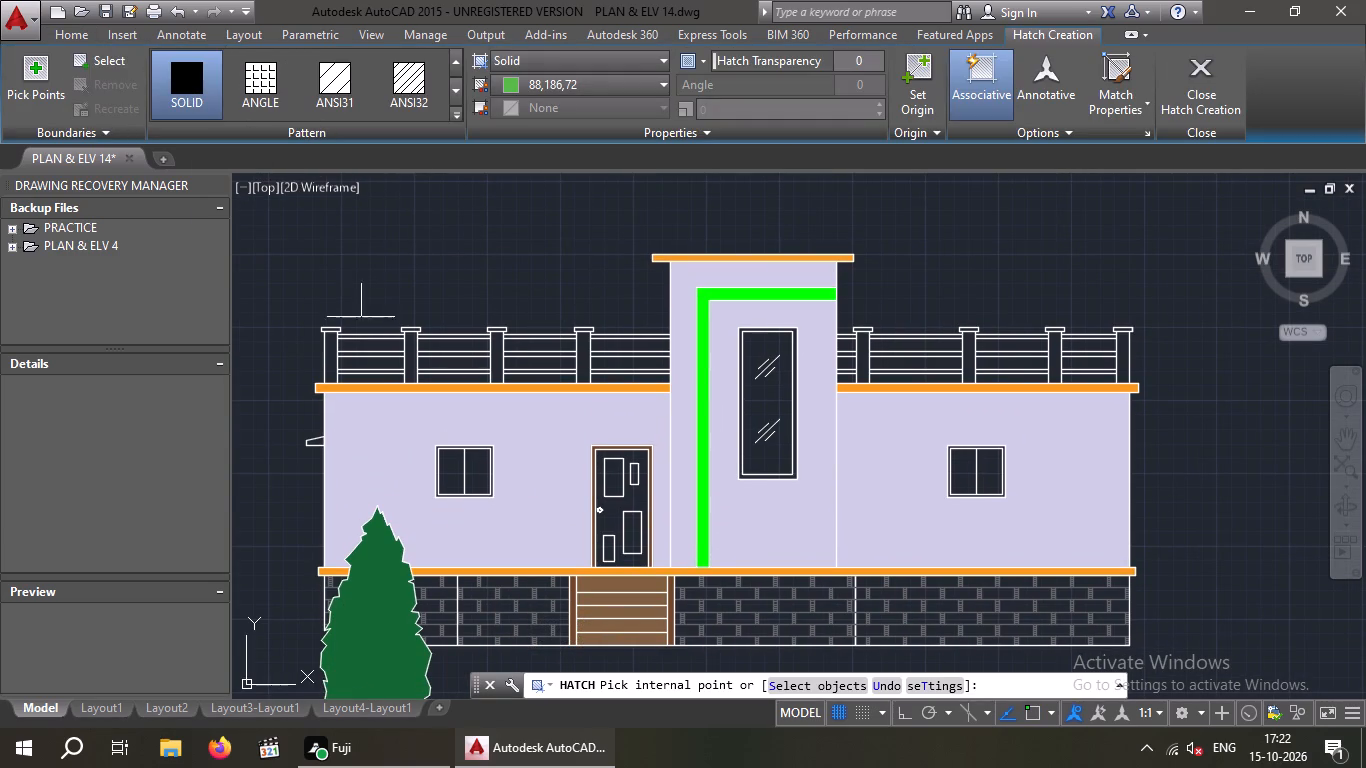
scroll(453, 459, "up", 2)
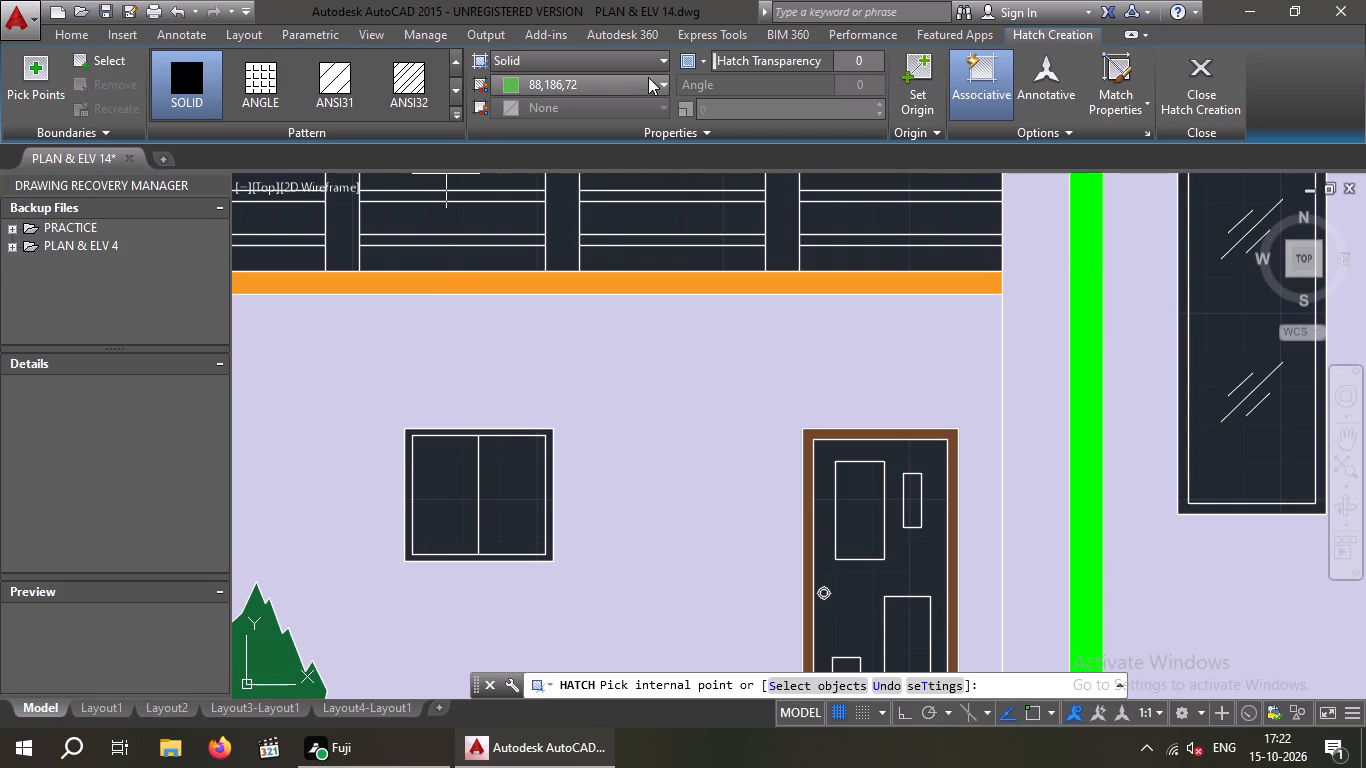
left_click(657, 82)
left_click(503, 187)
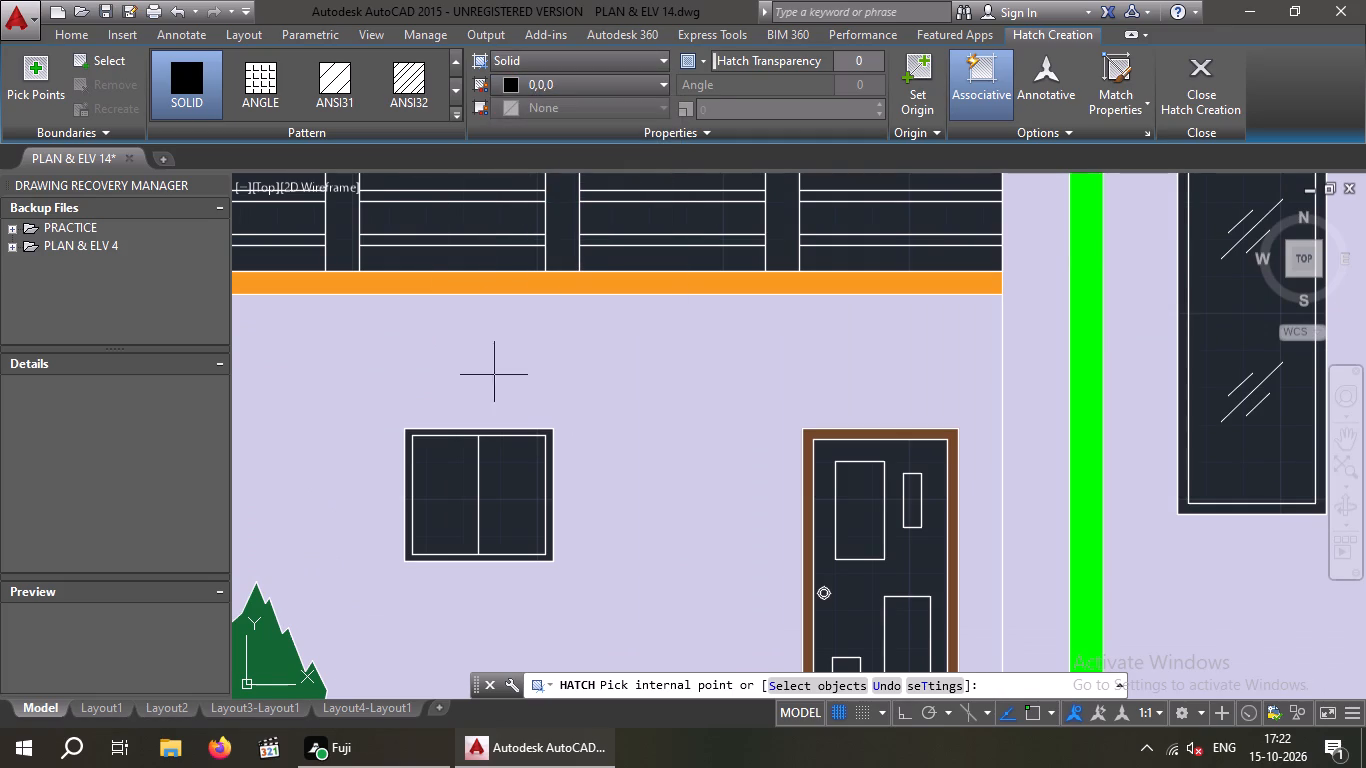
left_click(454, 432)
scroll(610, 362, "down", 1)
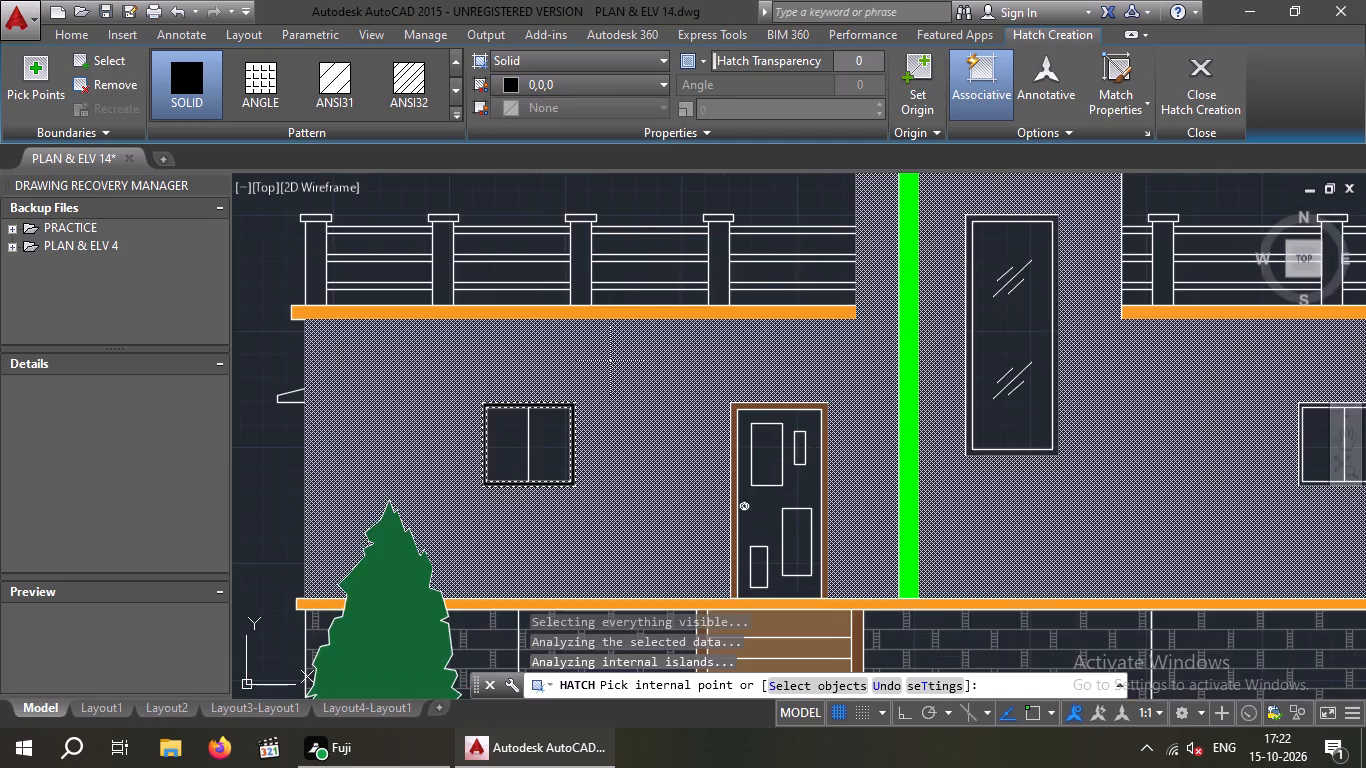
middle_click_drag(607, 360, 230, 336)
scroll(963, 390, "up", 1)
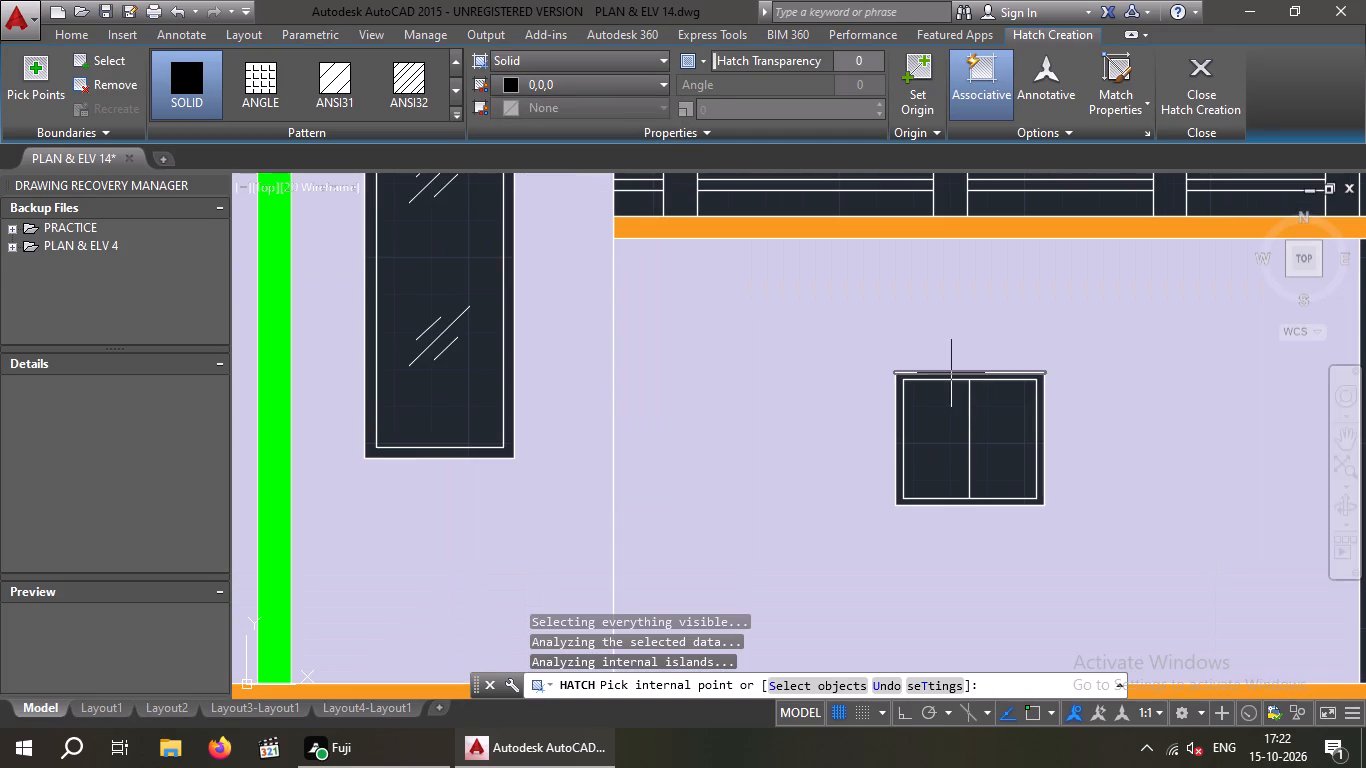
scroll(952, 378, "up", 2)
left_click(949, 375)
scroll(949, 372, "down", 2)
scroll(435, 358, "down", 1)
middle_click_drag(421, 361, 647, 364)
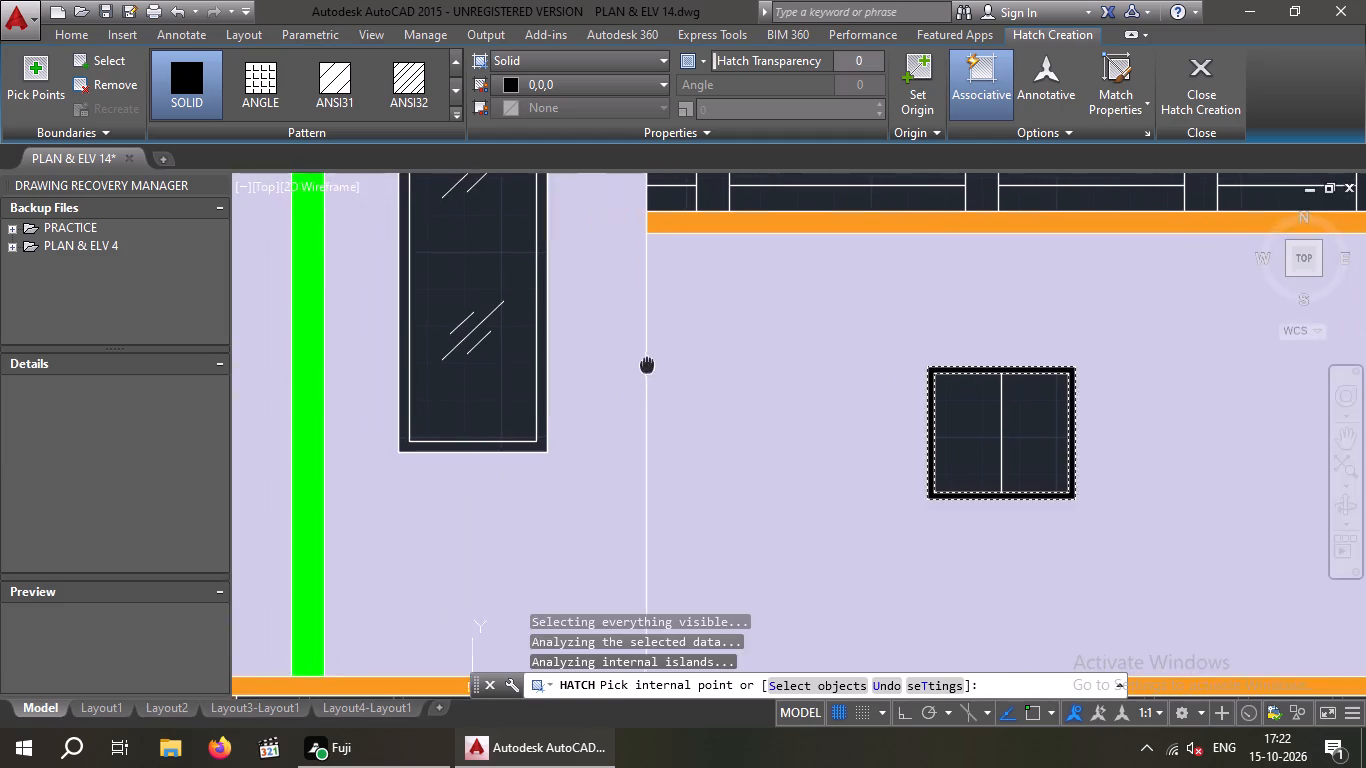
scroll(549, 424, "up", 1)
left_click(536, 434)
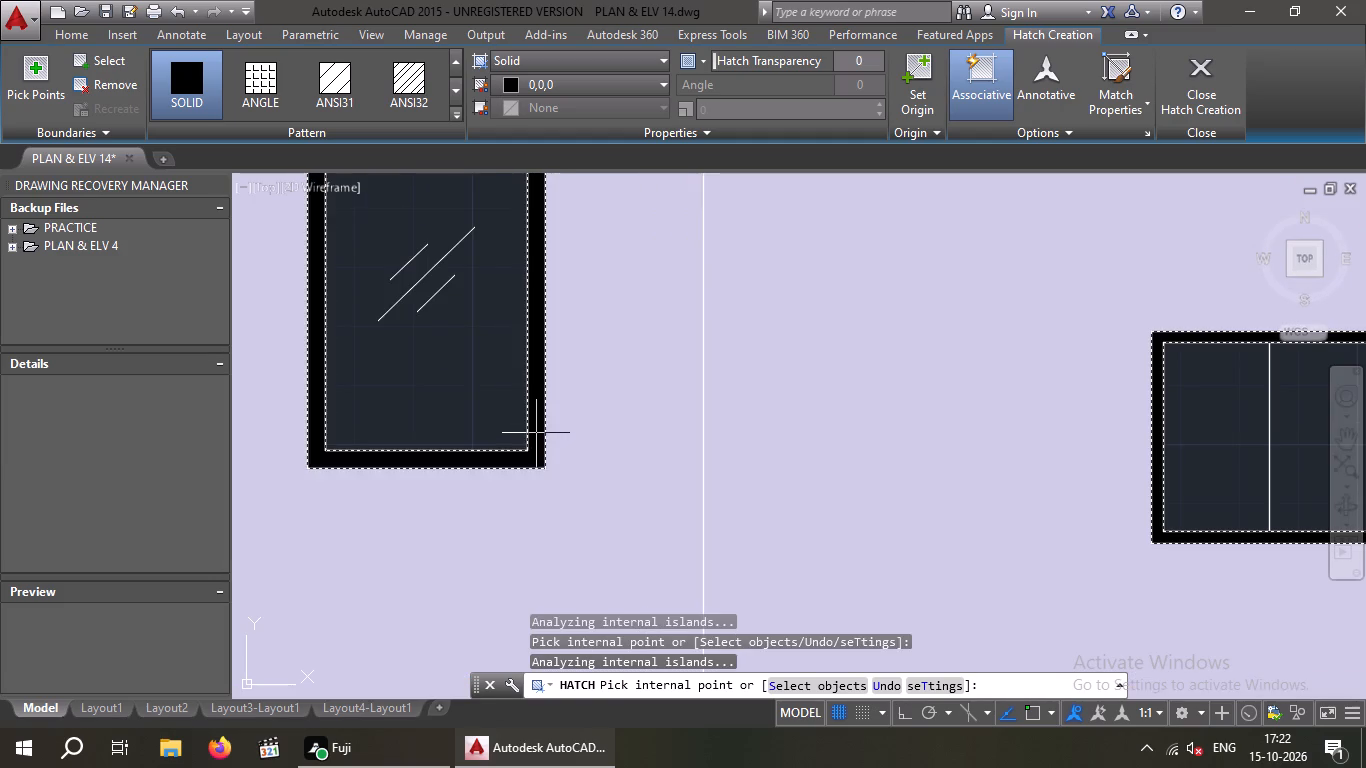
Fill the three railing bars in the two outermost parapet bays of the door-side wing with a SOLID hatch in black 0,0,0.
scroll(539, 431, "down", 3)
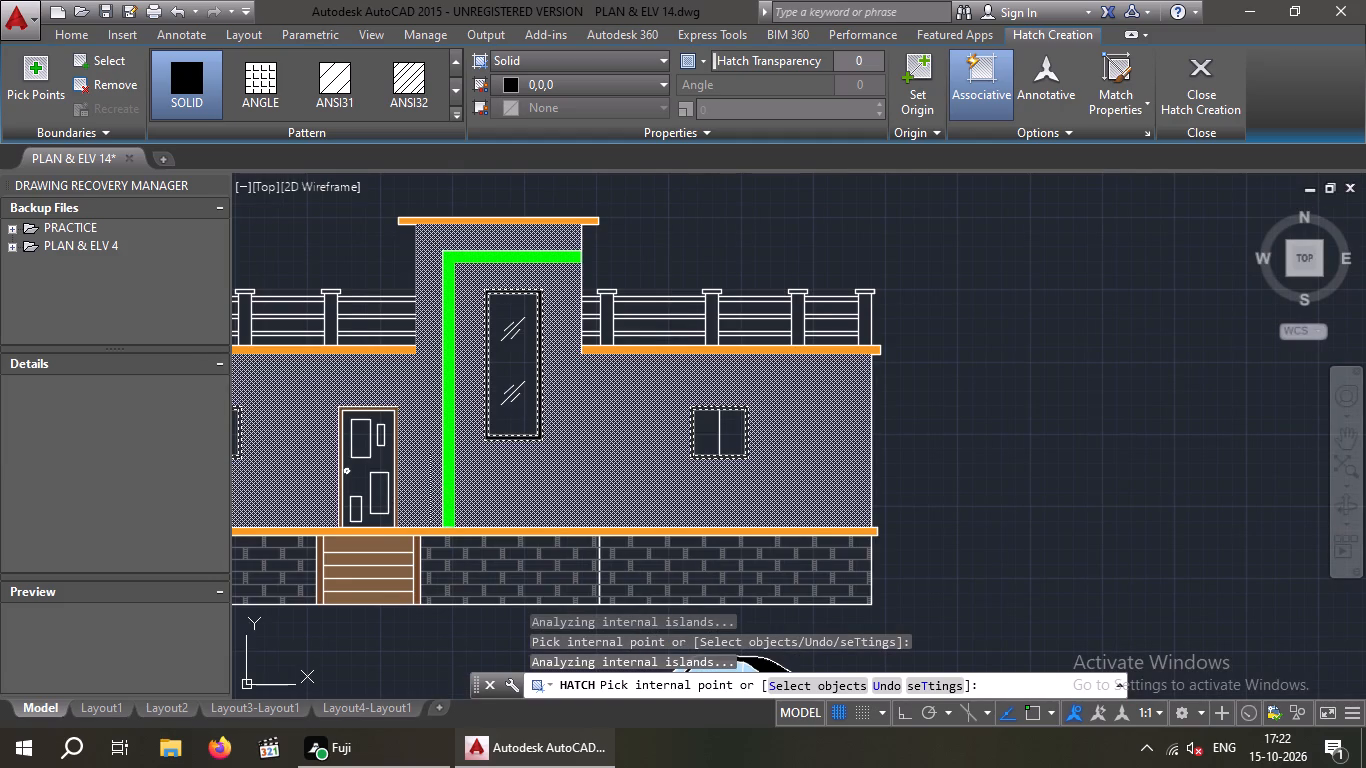
middle_click_drag(509, 473, 791, 473)
middle_click(792, 473)
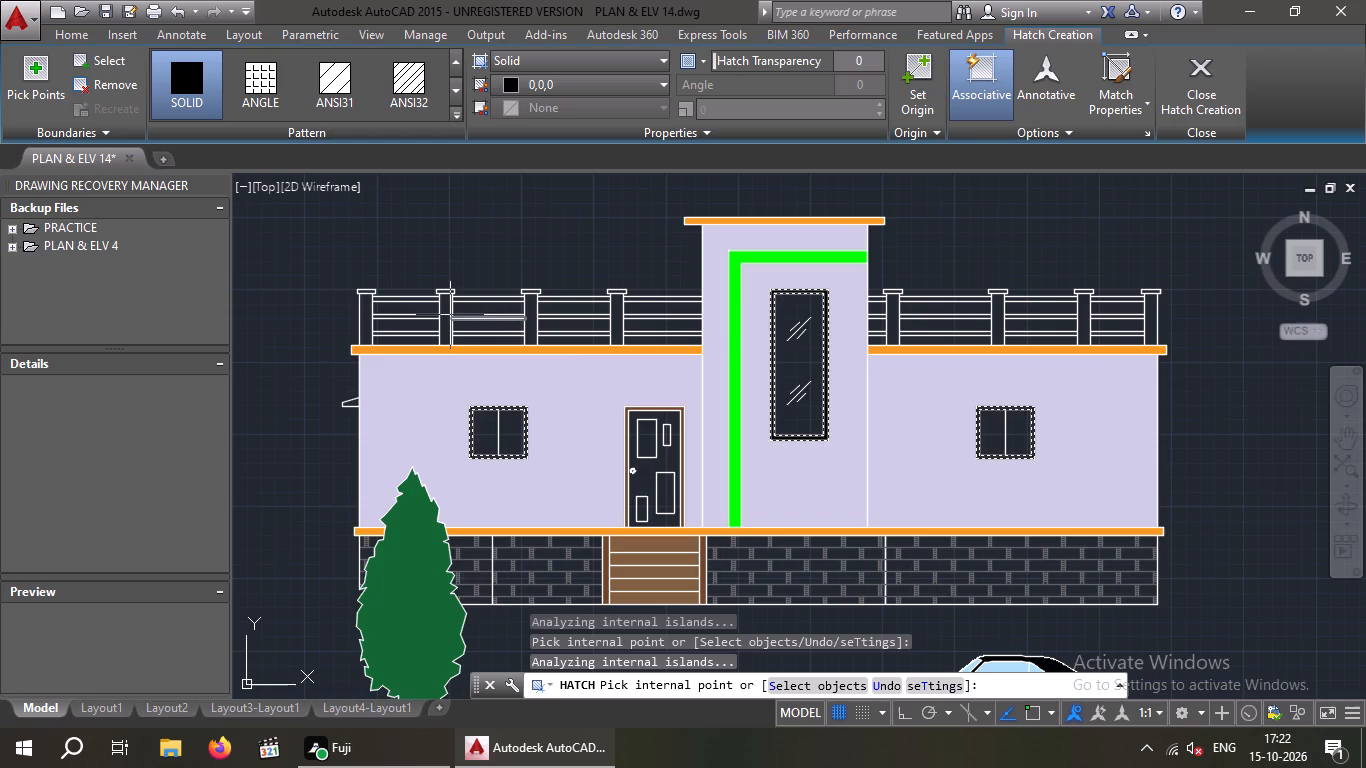
scroll(411, 305, "up", 3)
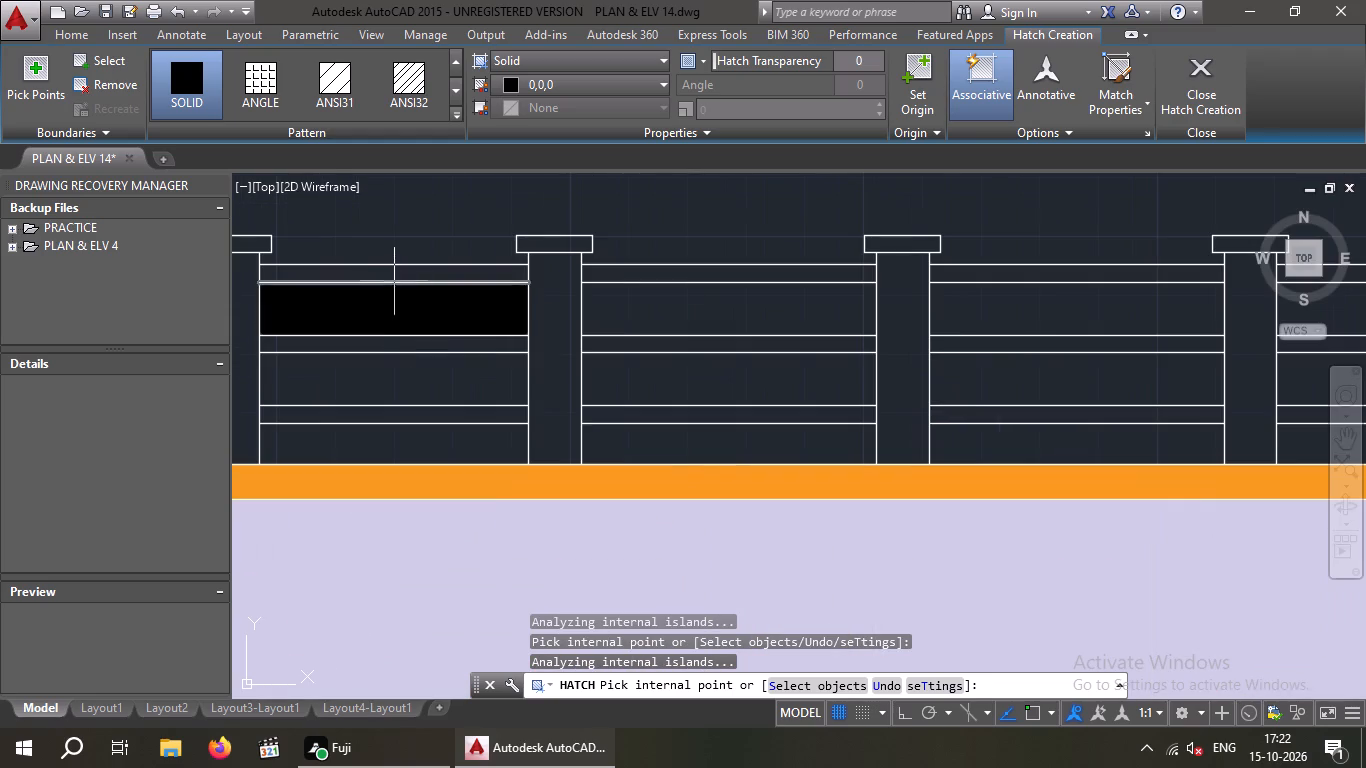
left_click(397, 273)
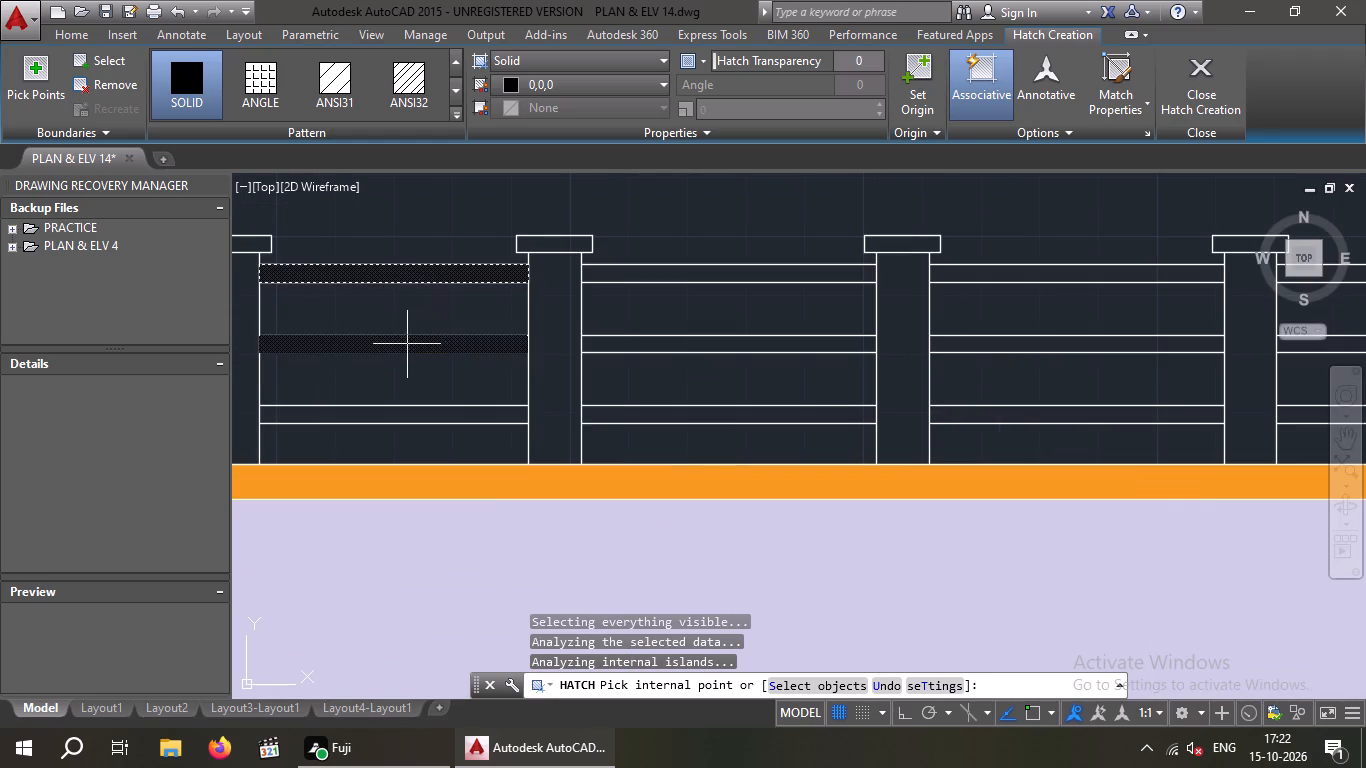
left_click(404, 343)
left_click(418, 417)
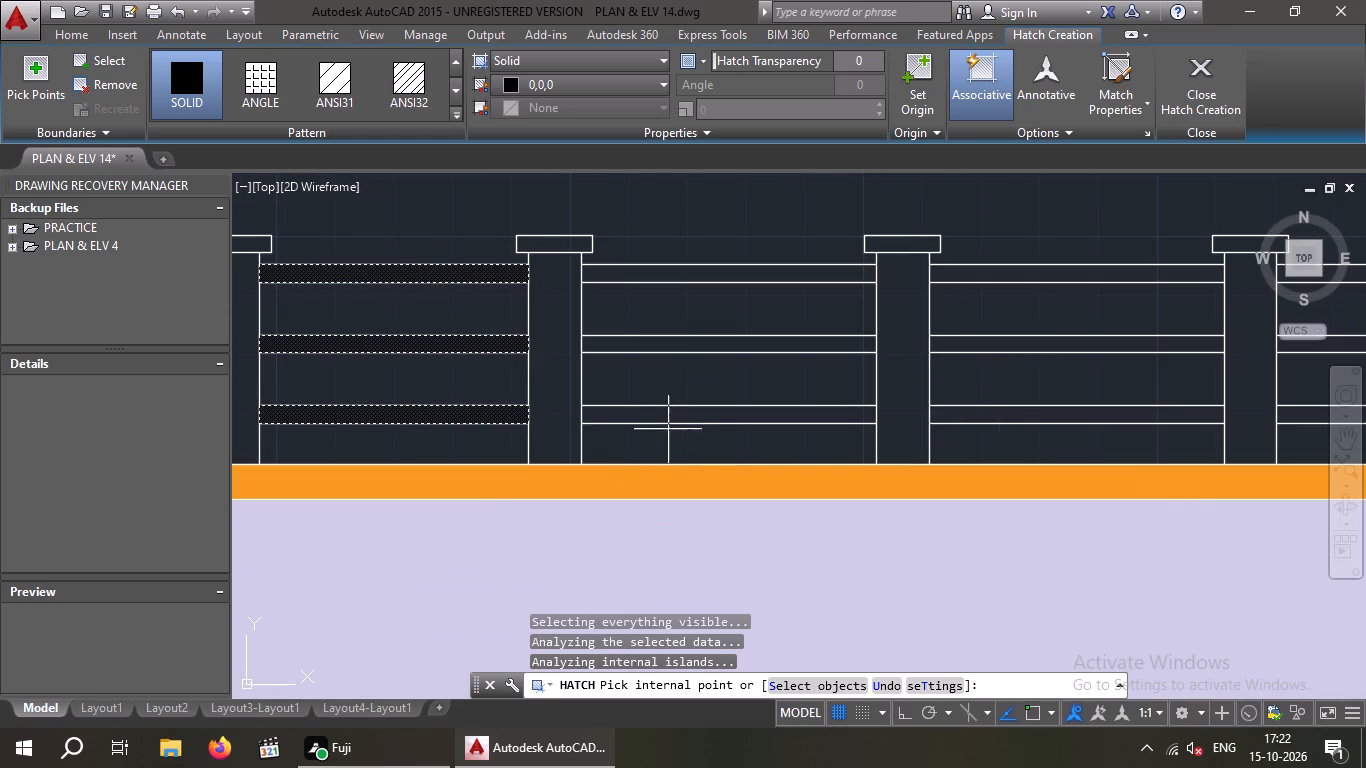
left_click(675, 416)
left_click(701, 340)
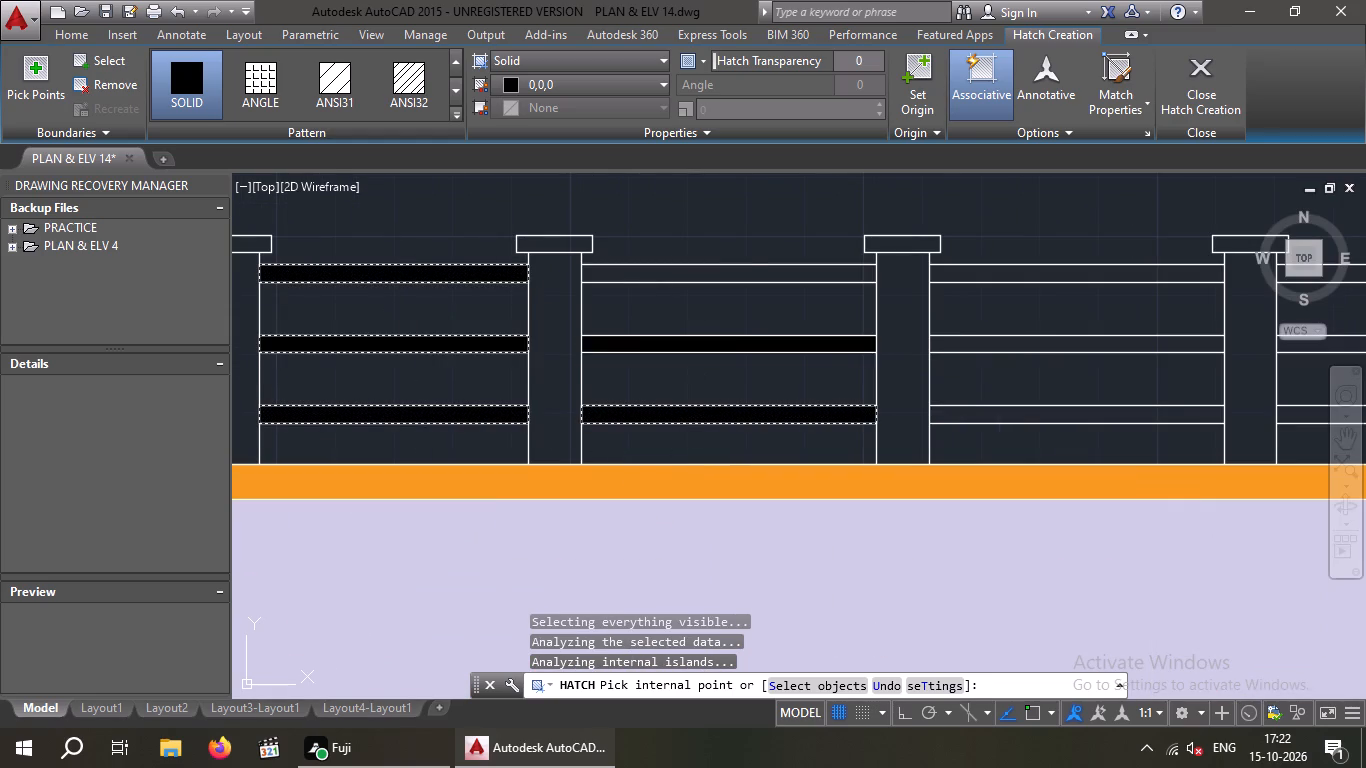
left_click(716, 270)
Extend the black SOLID hatch to the railing bars of the door-side wing's two remaining parapet bays next to the tower.
scroll(734, 285, "down", 2)
middle_click_drag(734, 285, 542, 298)
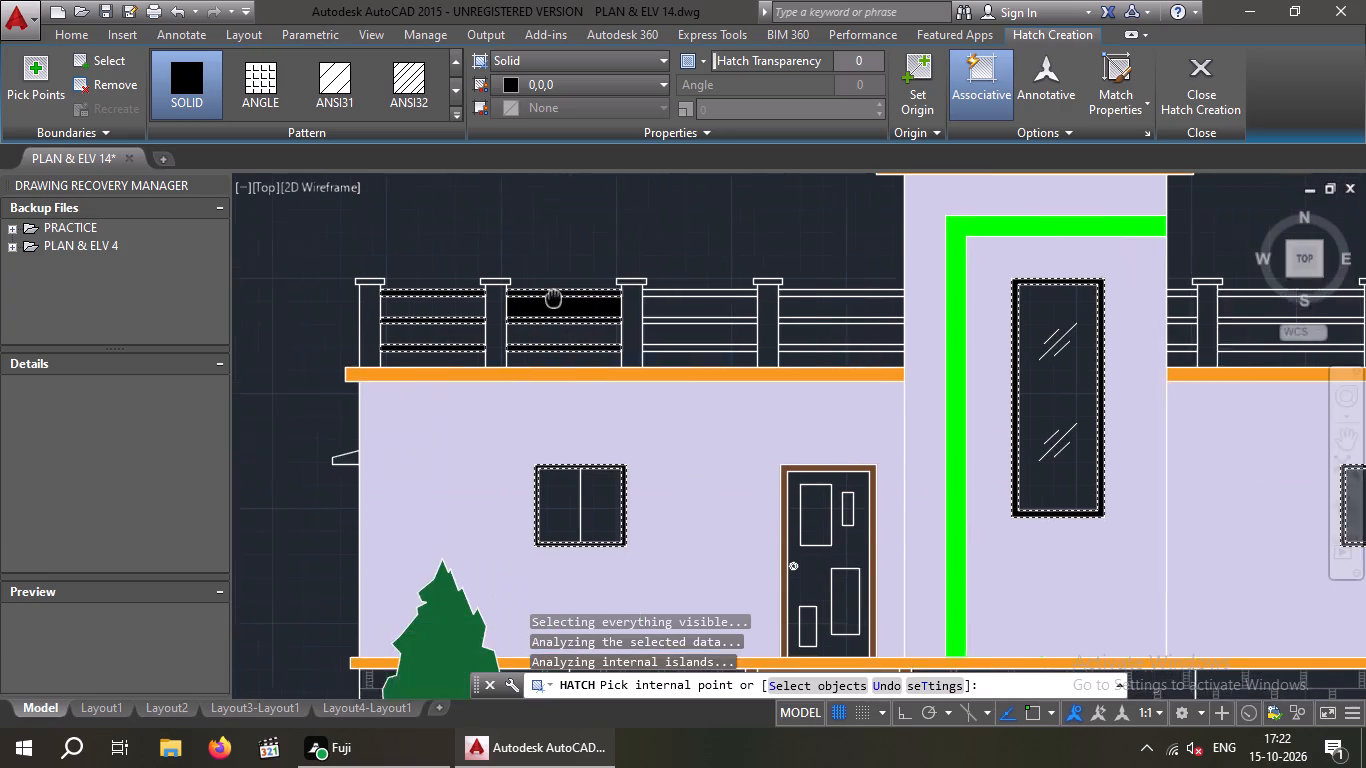
middle_click_drag(542, 298, 432, 298)
scroll(574, 302, "up", 1)
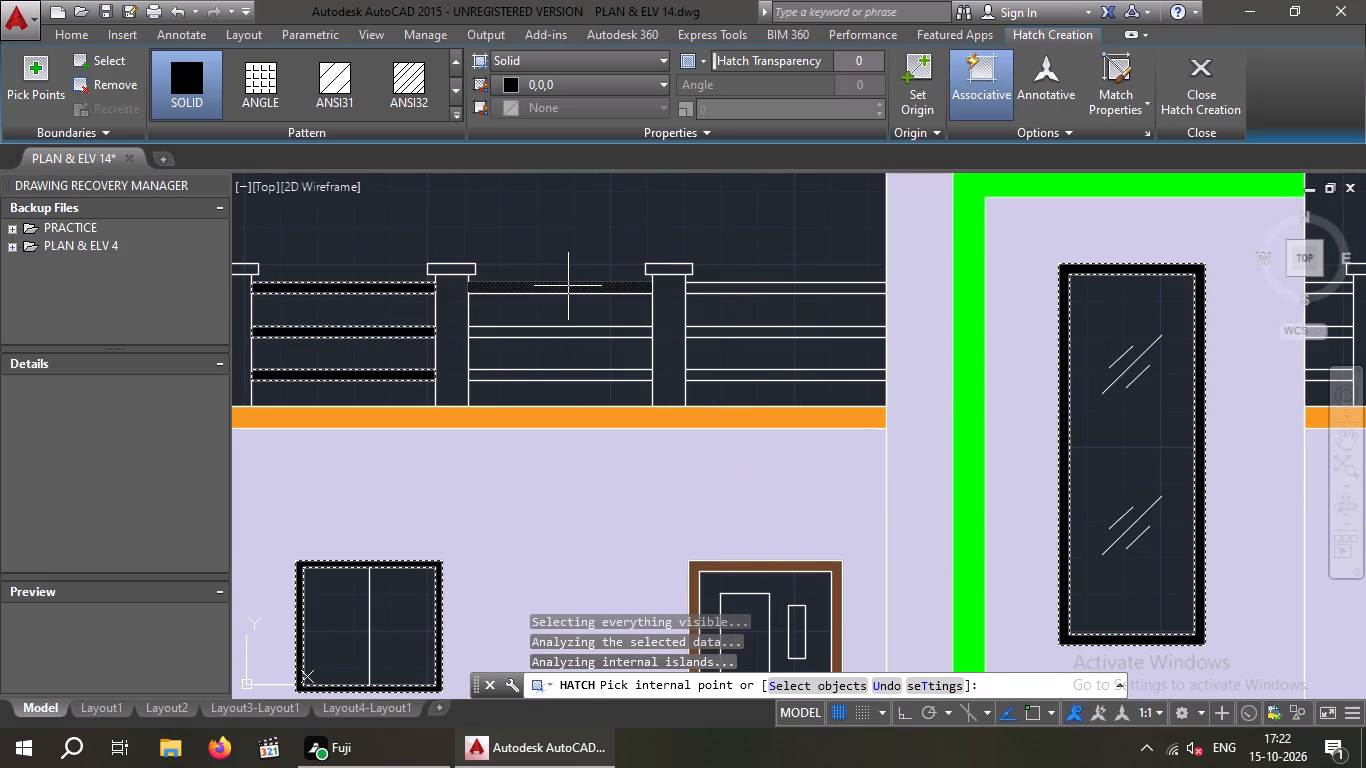
left_click(568, 285)
left_click(571, 333)
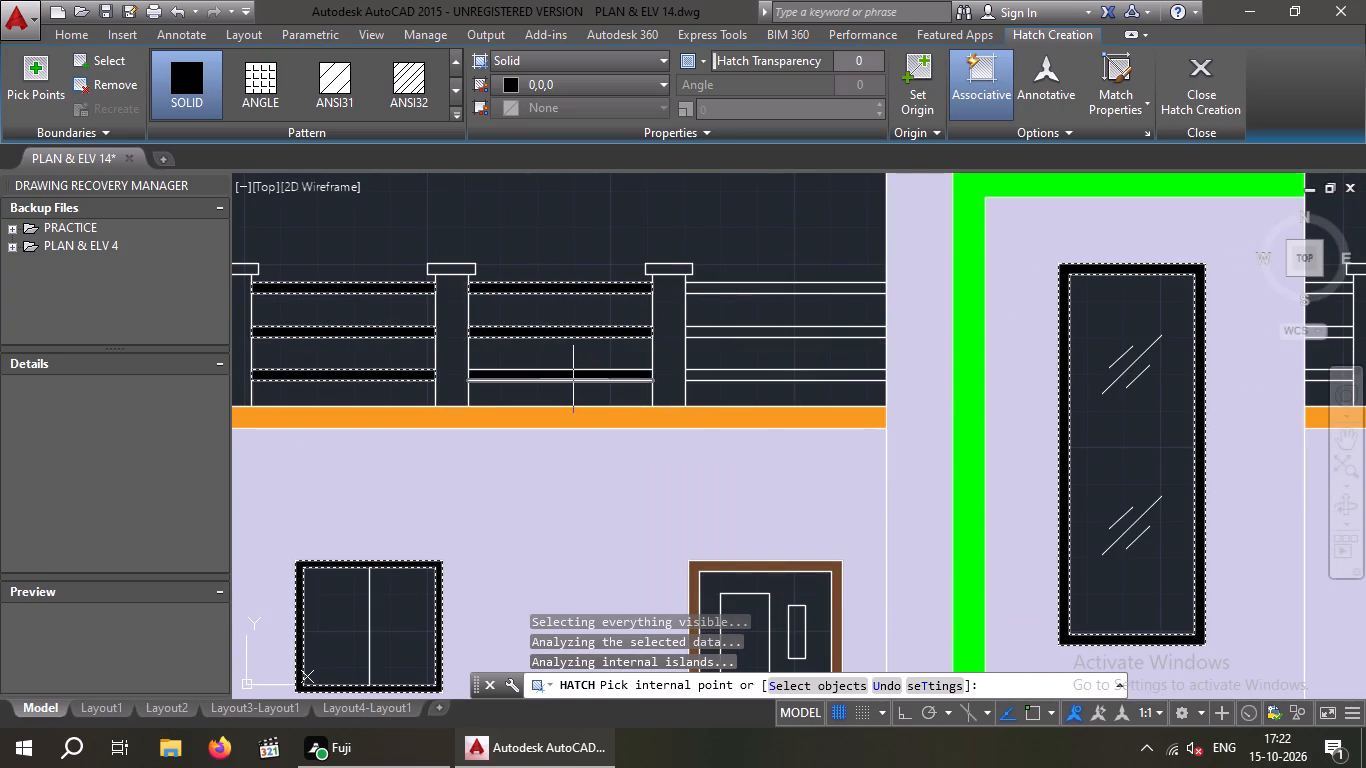
left_click(573, 378)
left_click(753, 374)
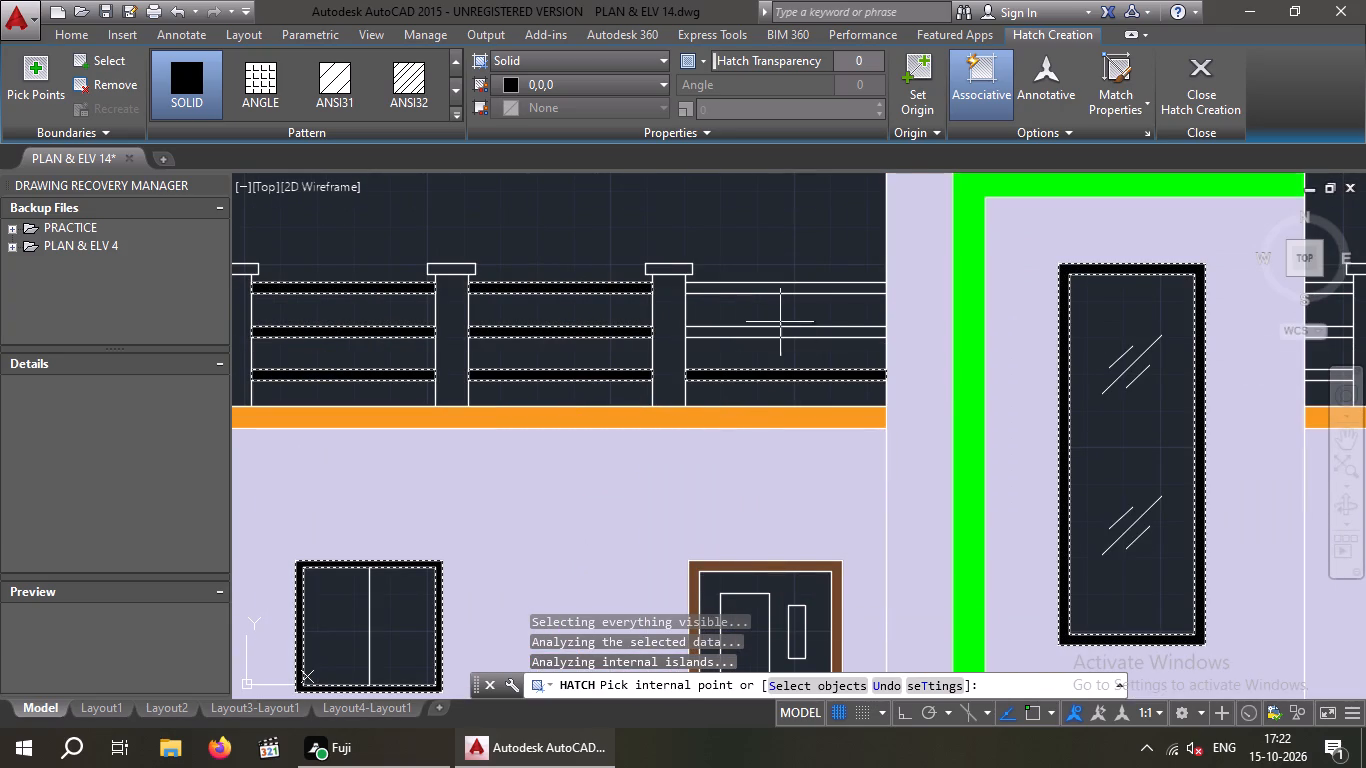
left_click(774, 330)
left_click(781, 289)
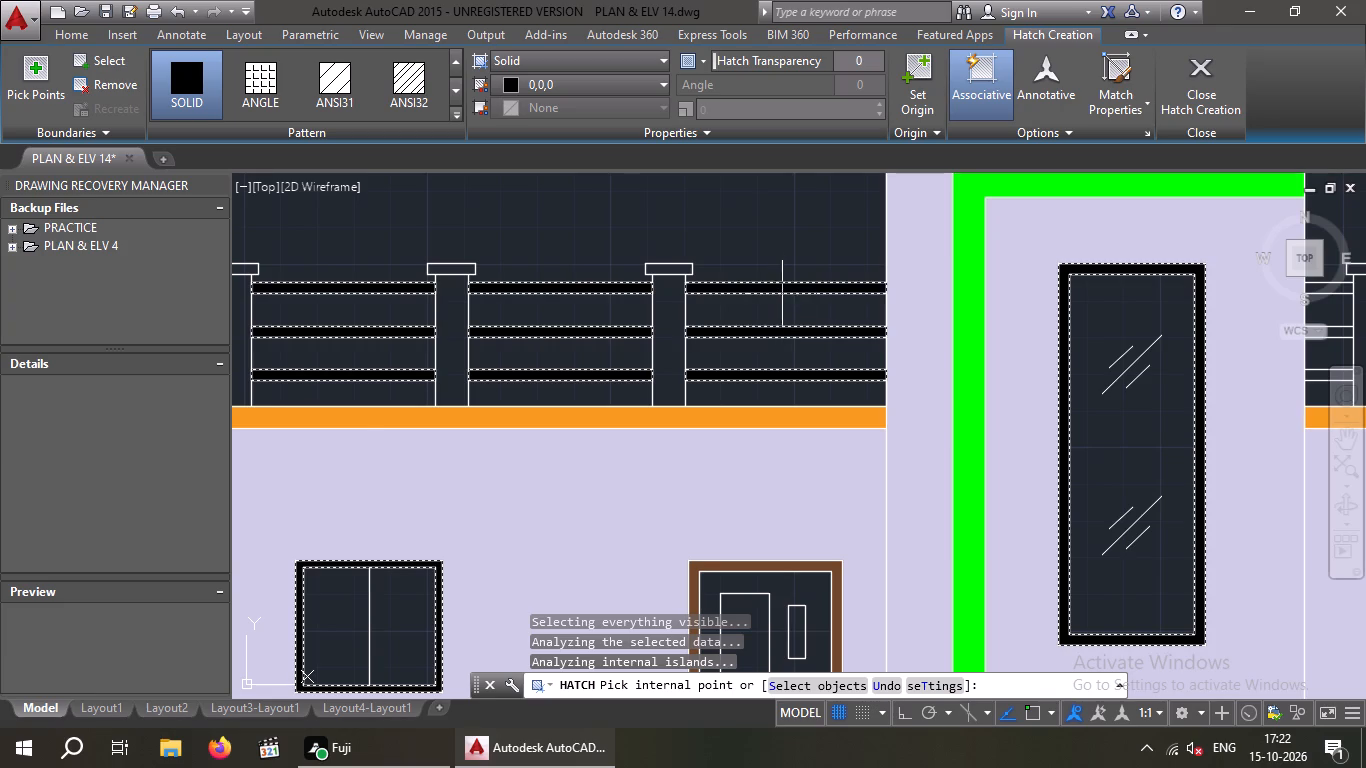
Fill the other wing's railing bars in the short bay beside the tower and the adjoining wide bay with the black SOLID hatch.
scroll(782, 328, "down", 1)
middle_click_drag(732, 335, 256, 349)
scroll(664, 340, "up", 2)
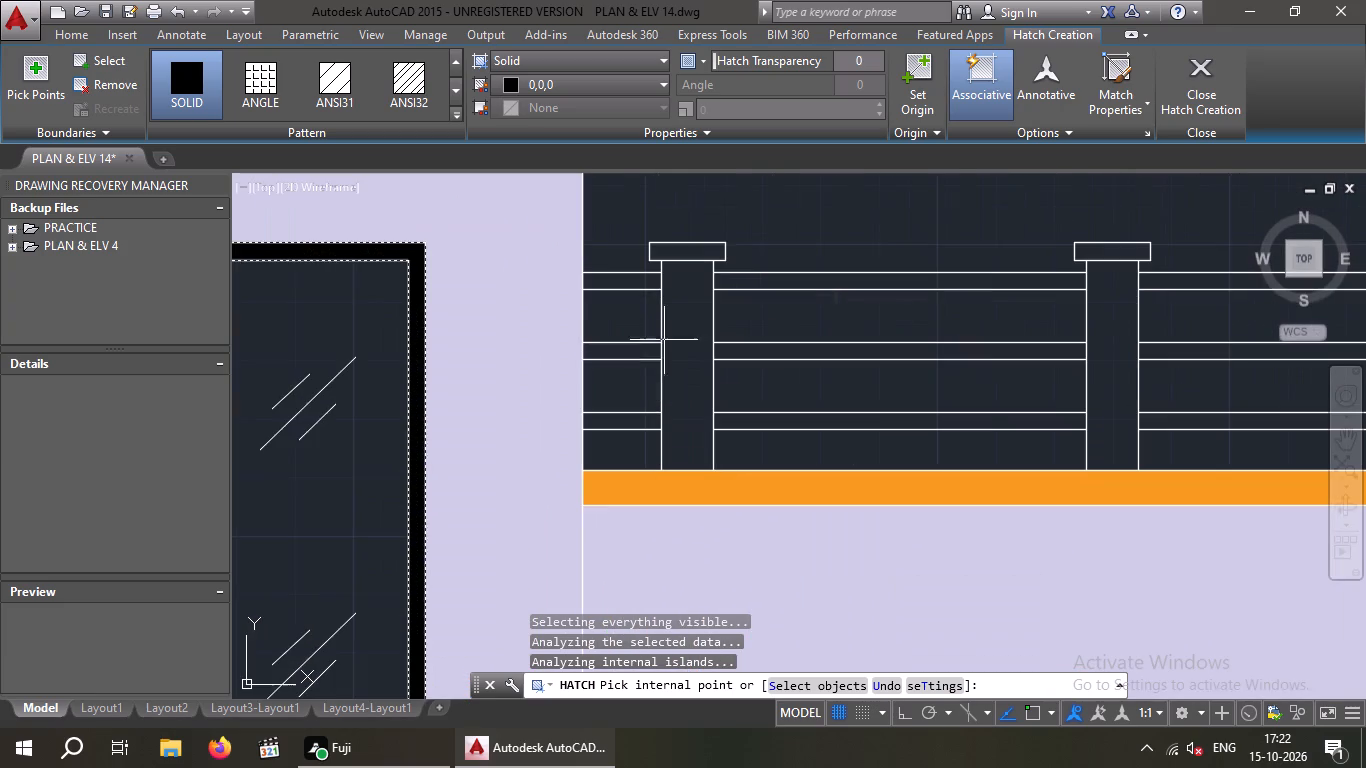
left_click(638, 348)
left_click(631, 420)
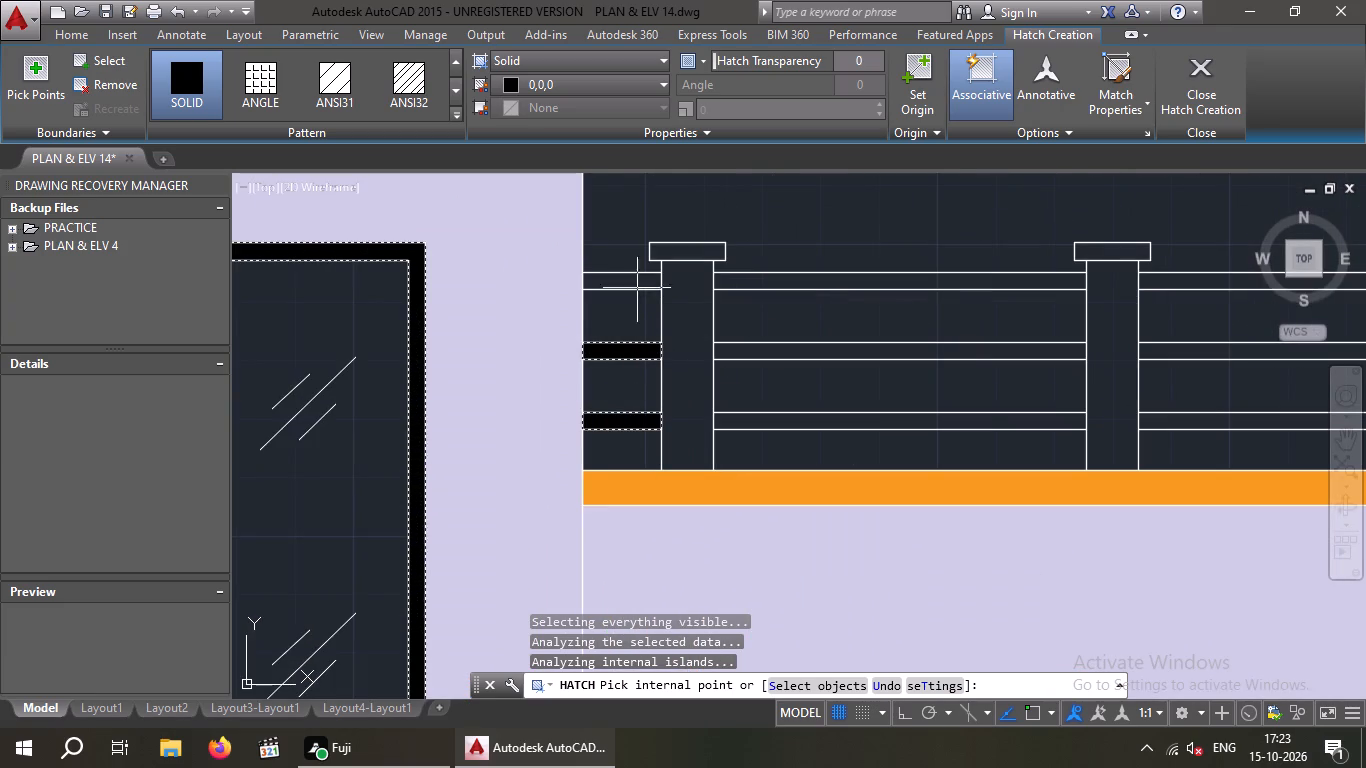
left_click(635, 283)
left_click(822, 278)
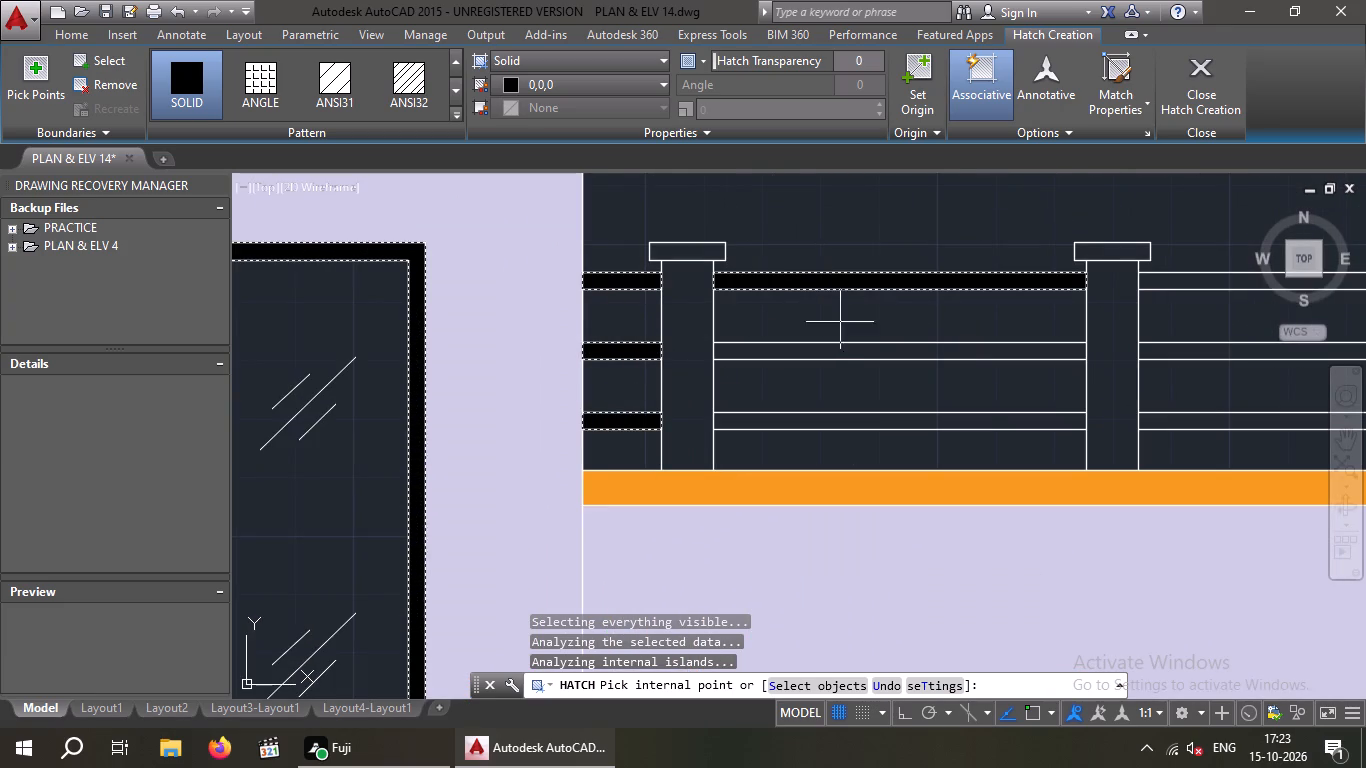
left_click(839, 348)
left_click(846, 421)
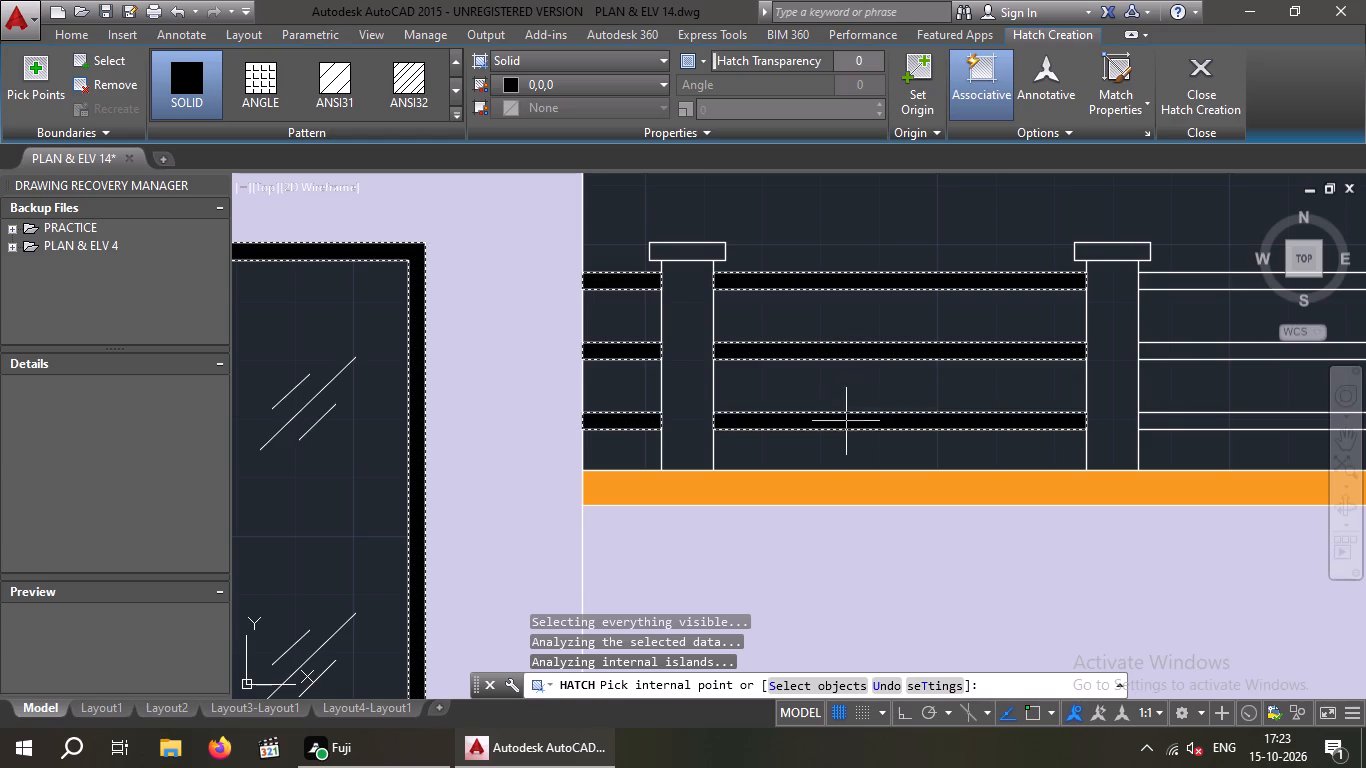
Fill the railing bars in that wing's last two parapet bays with the black SOLID hatch and finish the hatch.
scroll(871, 358, "down", 1)
middle_click_drag(865, 356, 416, 338)
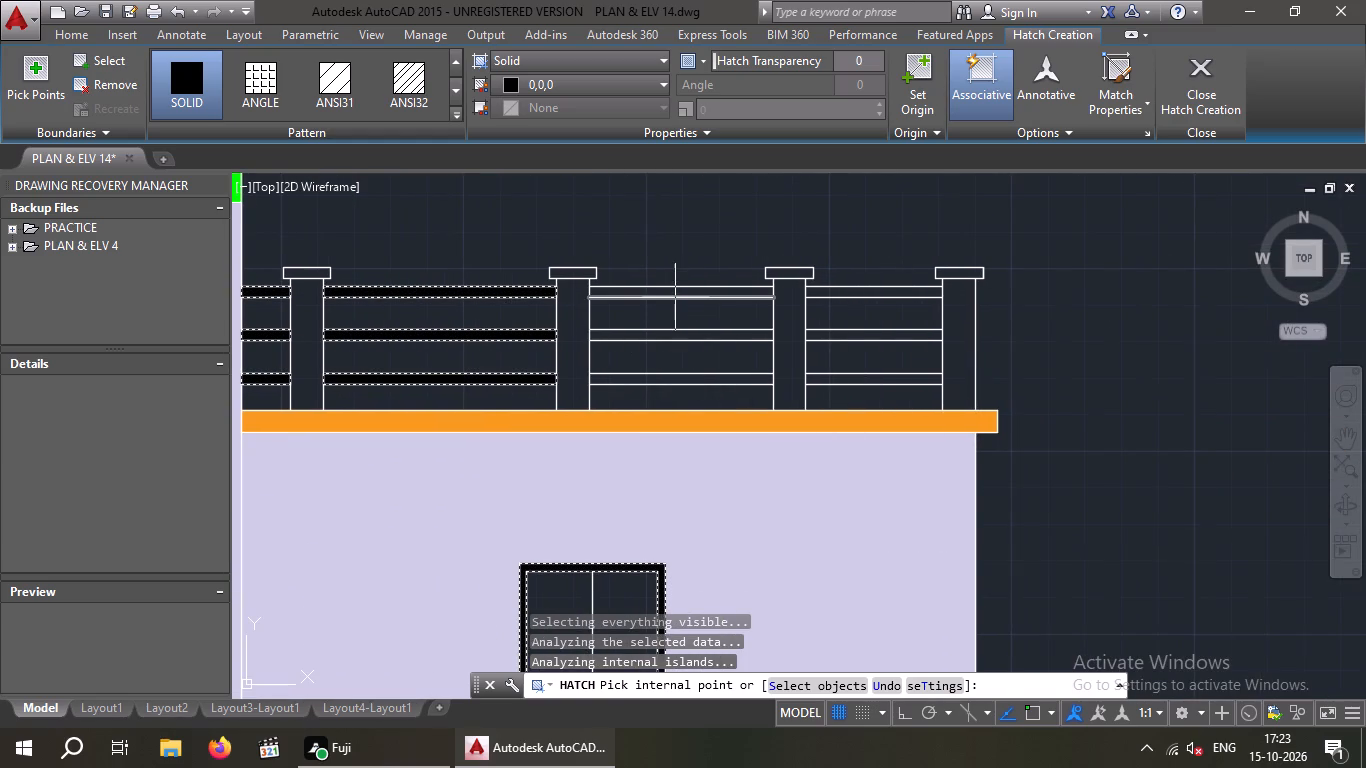
left_click(675, 291)
left_click(683, 336)
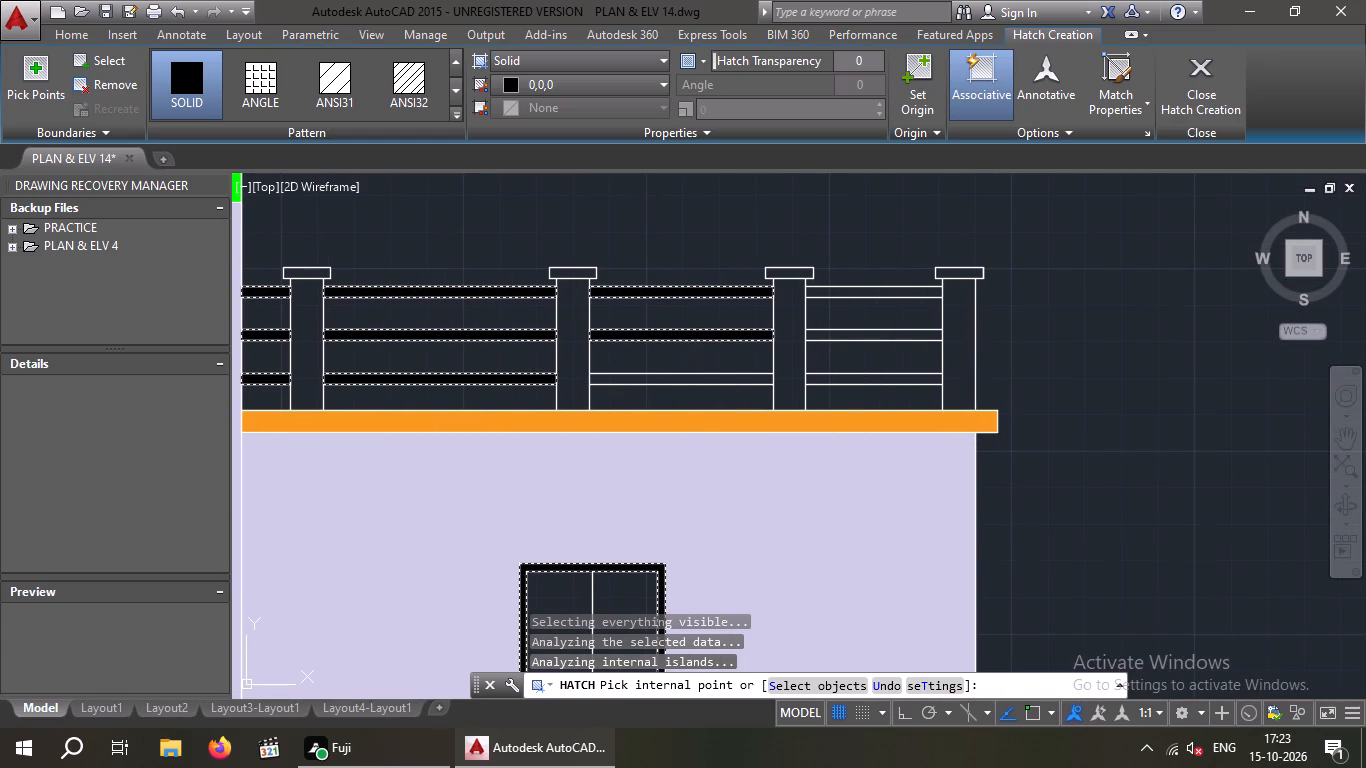
left_click(696, 381)
left_click(878, 379)
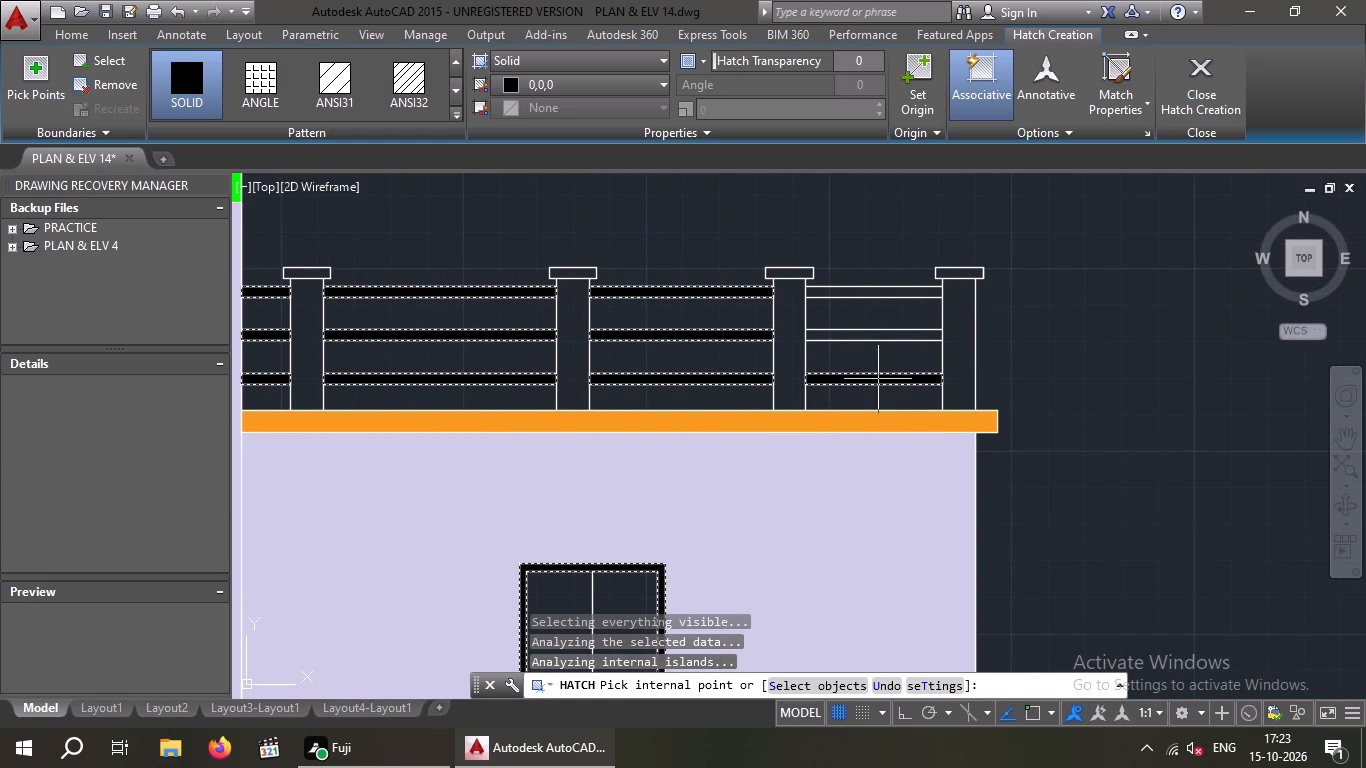
left_click(880, 333)
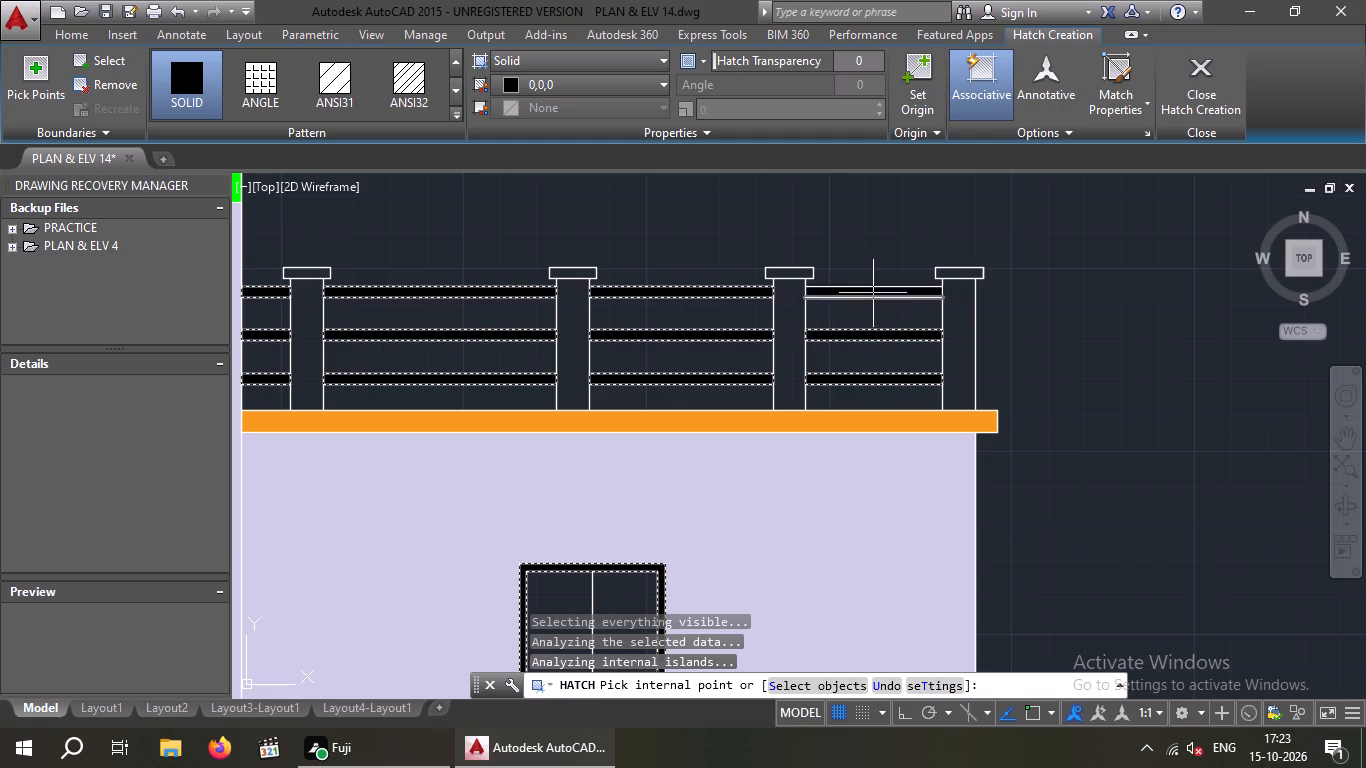
left_click(873, 291)
scroll(881, 295, "down", 1)
key("Escape")
Fill the glass of the tall tower window with a SOLID hatch in light blue 173,221,247.
scroll(1032, 301, "down", 1)
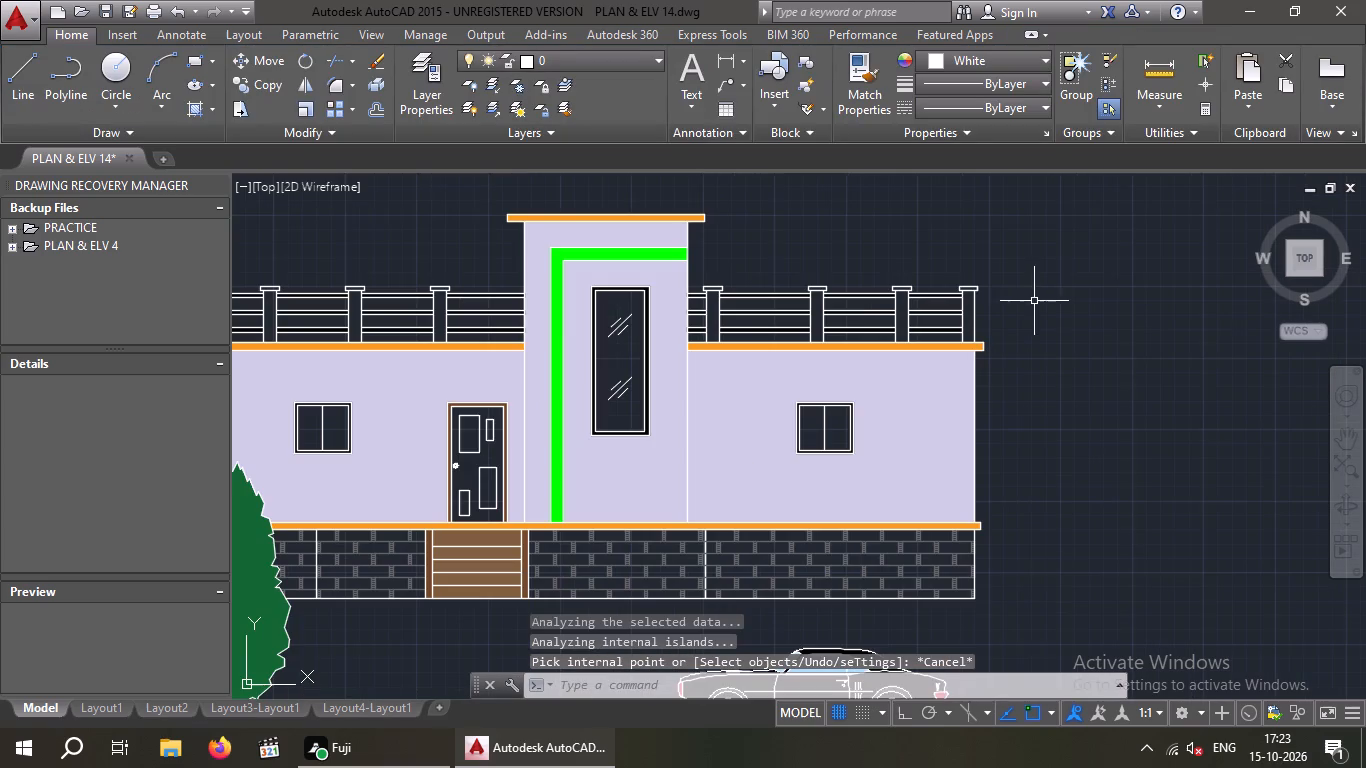
middle_click_drag(1071, 296, 1142, 279)
scroll(1143, 281, "down", 1)
middle_click_drag(1141, 284, 1135, 292)
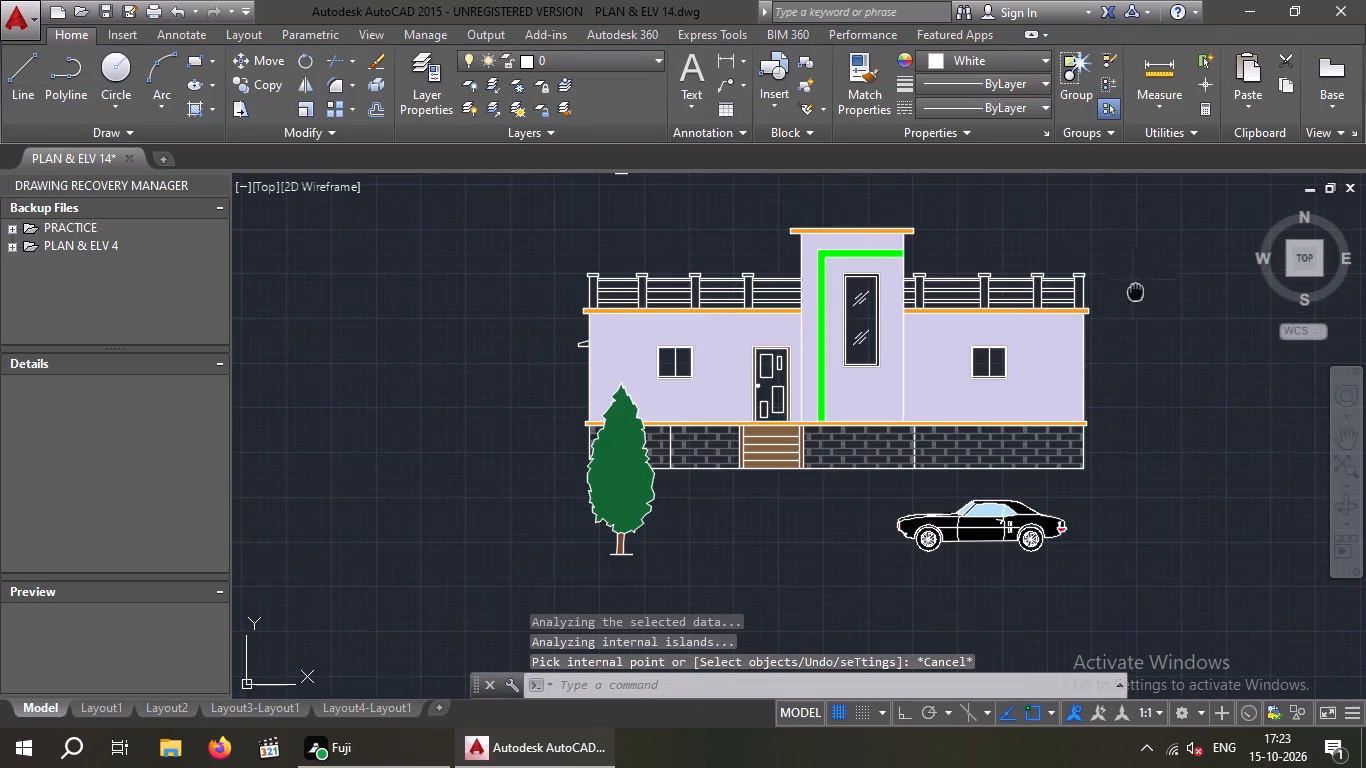
middle_click_drag(1135, 292, 1065, 324)
scroll(782, 496, "up", 3)
scroll(768, 469, "down", 1)
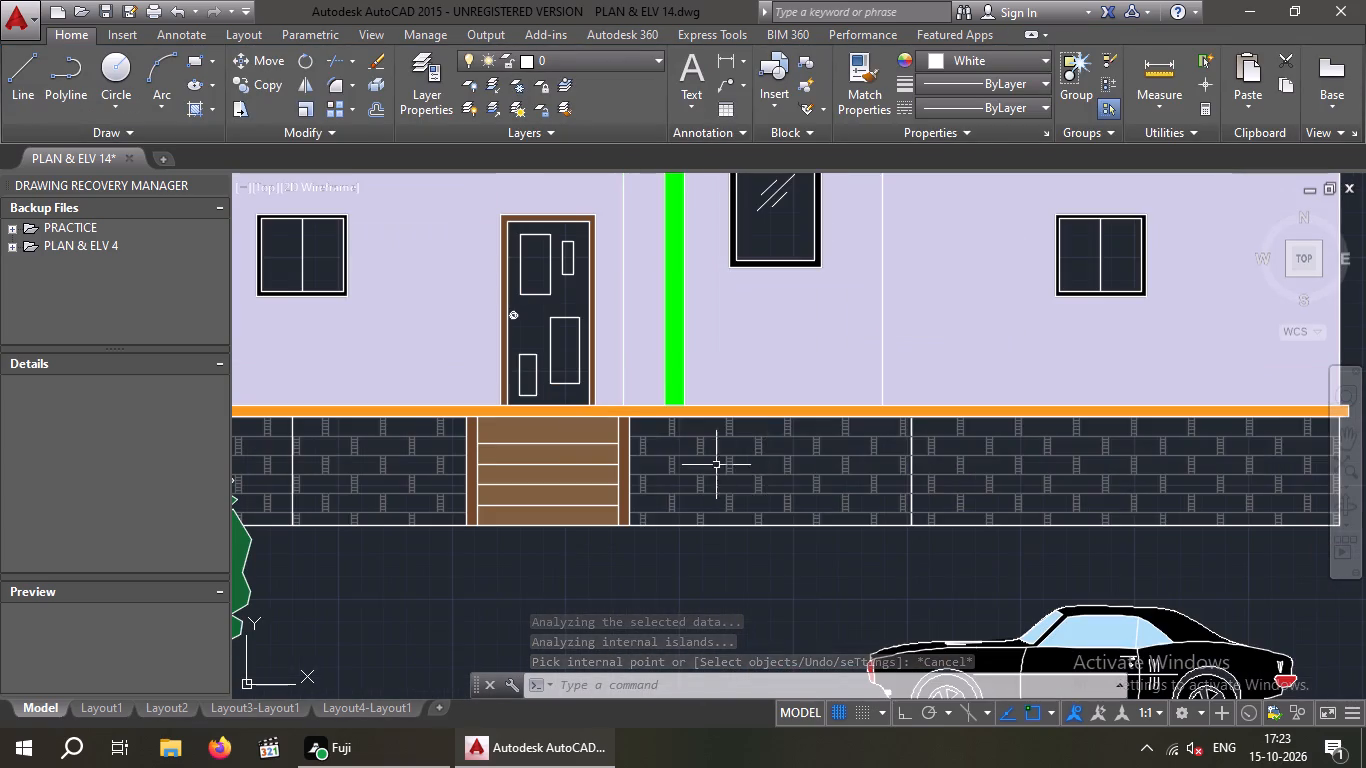
middle_click_drag(668, 531, 606, 576)
scroll(663, 499, "down", 1)
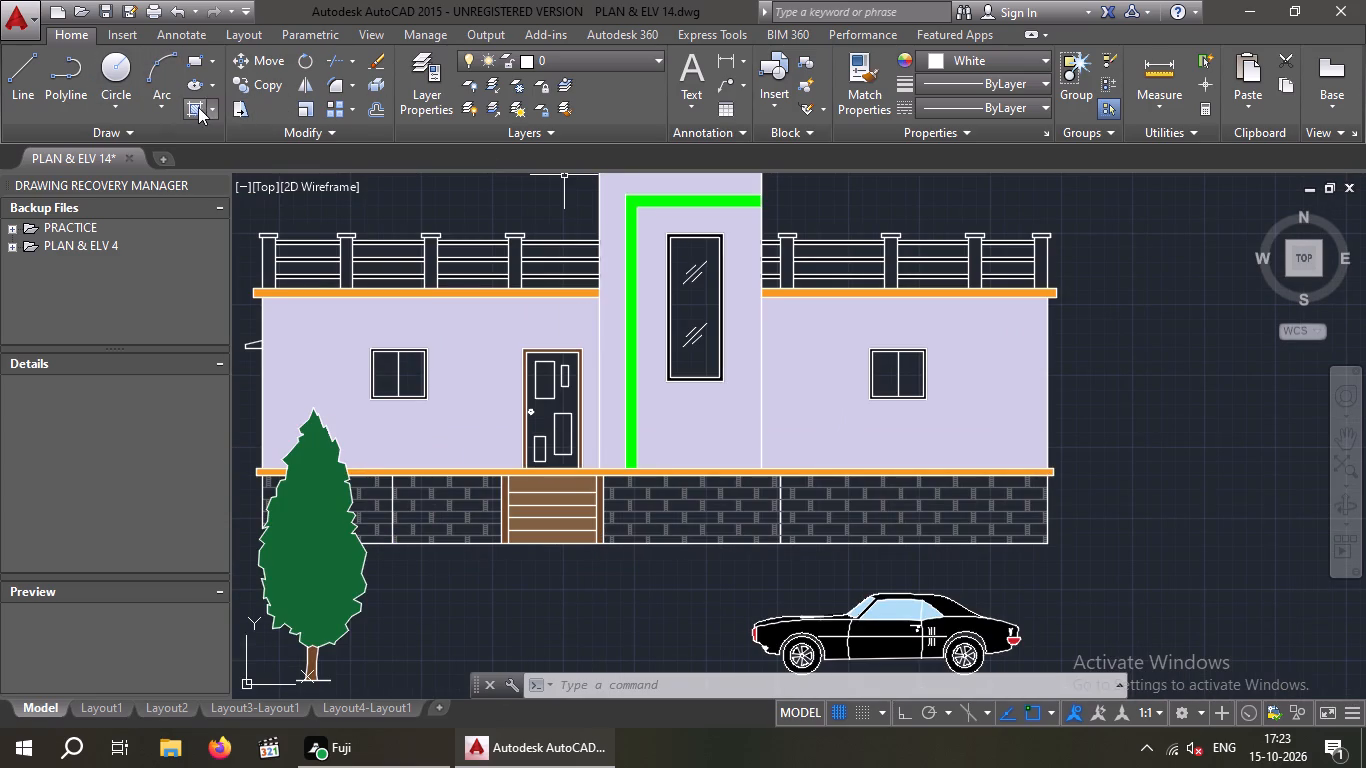
left_click(198, 107)
left_click(188, 79)
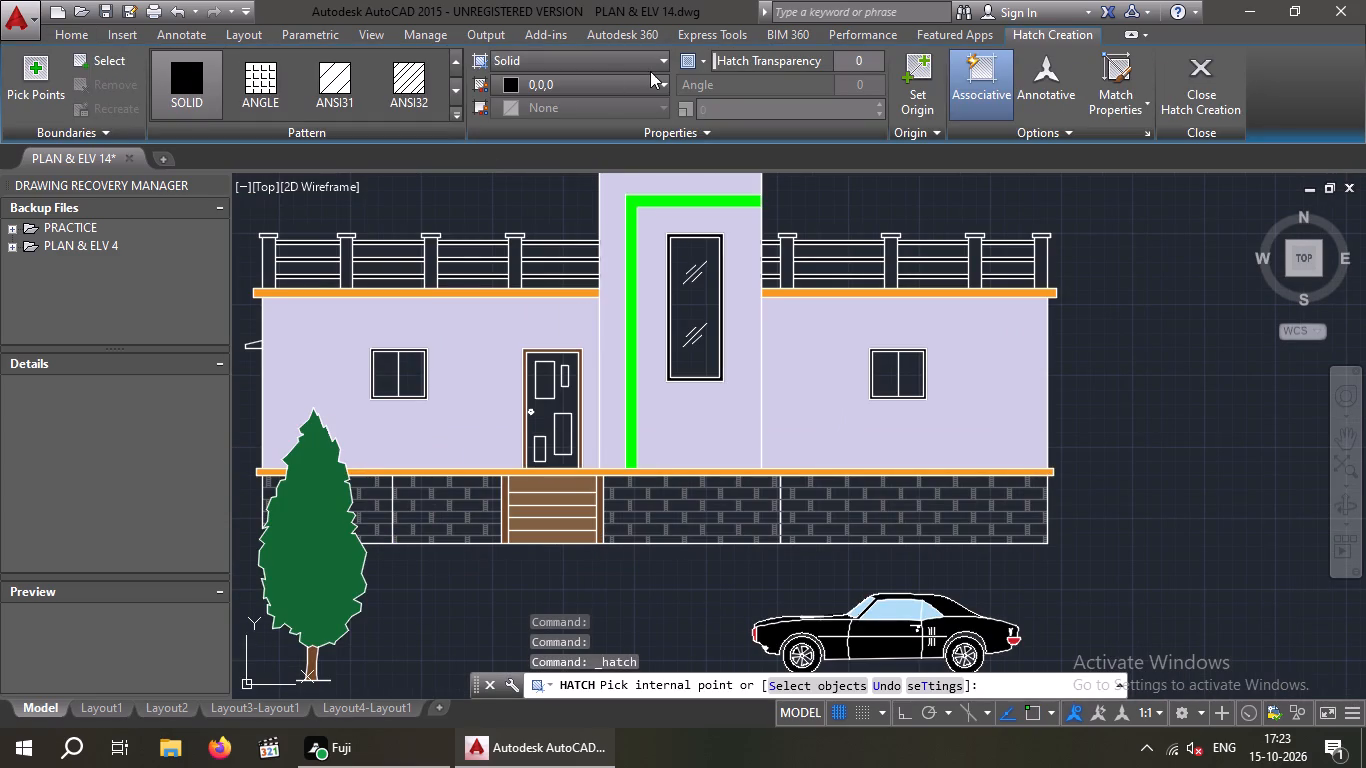
left_click(661, 86)
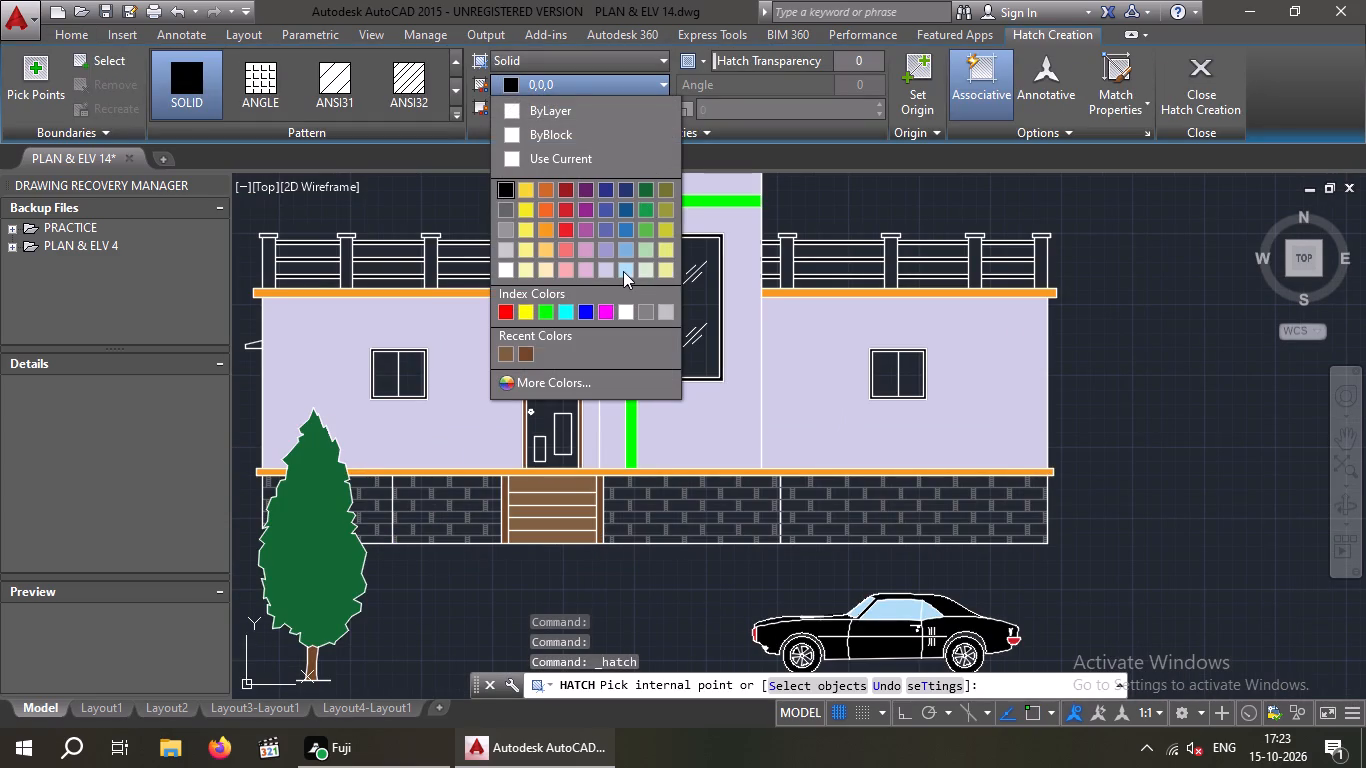
left_click(623, 268)
left_click(701, 299)
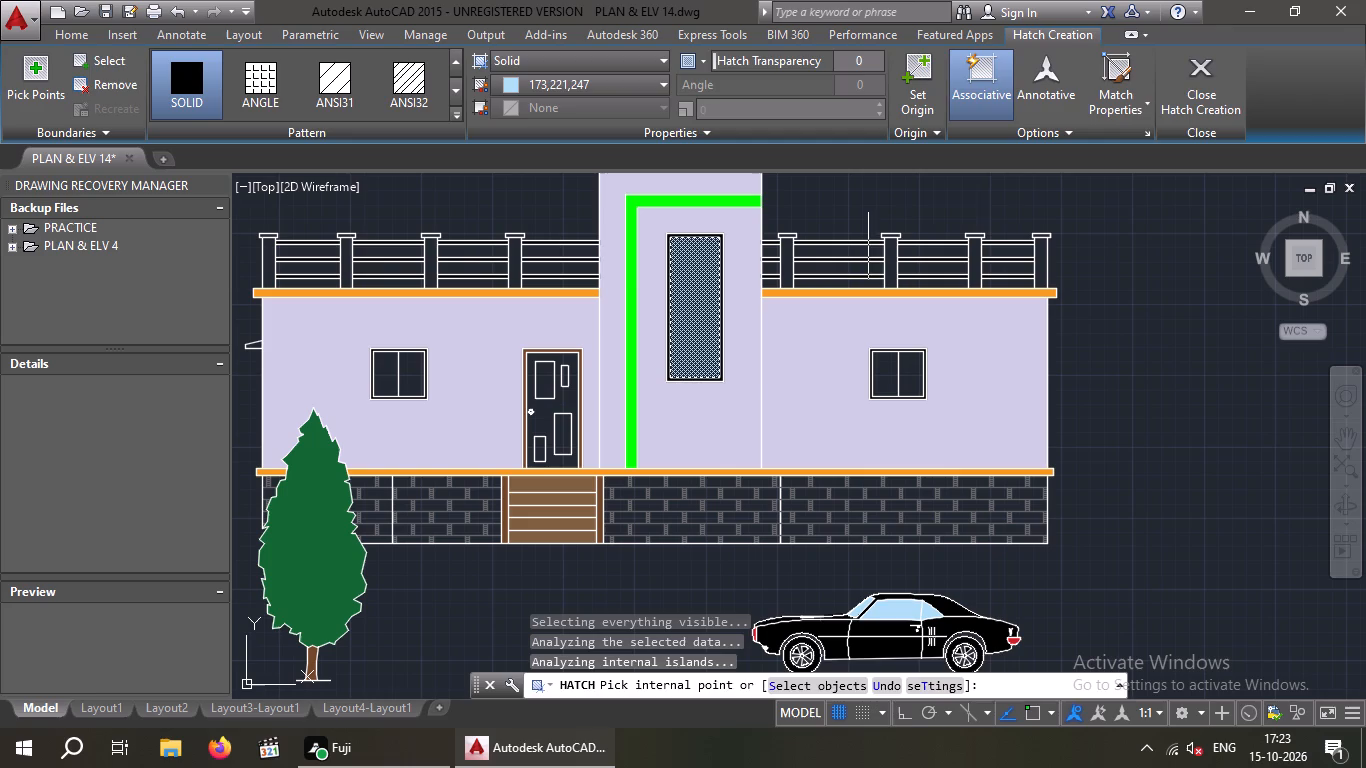
key("Escape")
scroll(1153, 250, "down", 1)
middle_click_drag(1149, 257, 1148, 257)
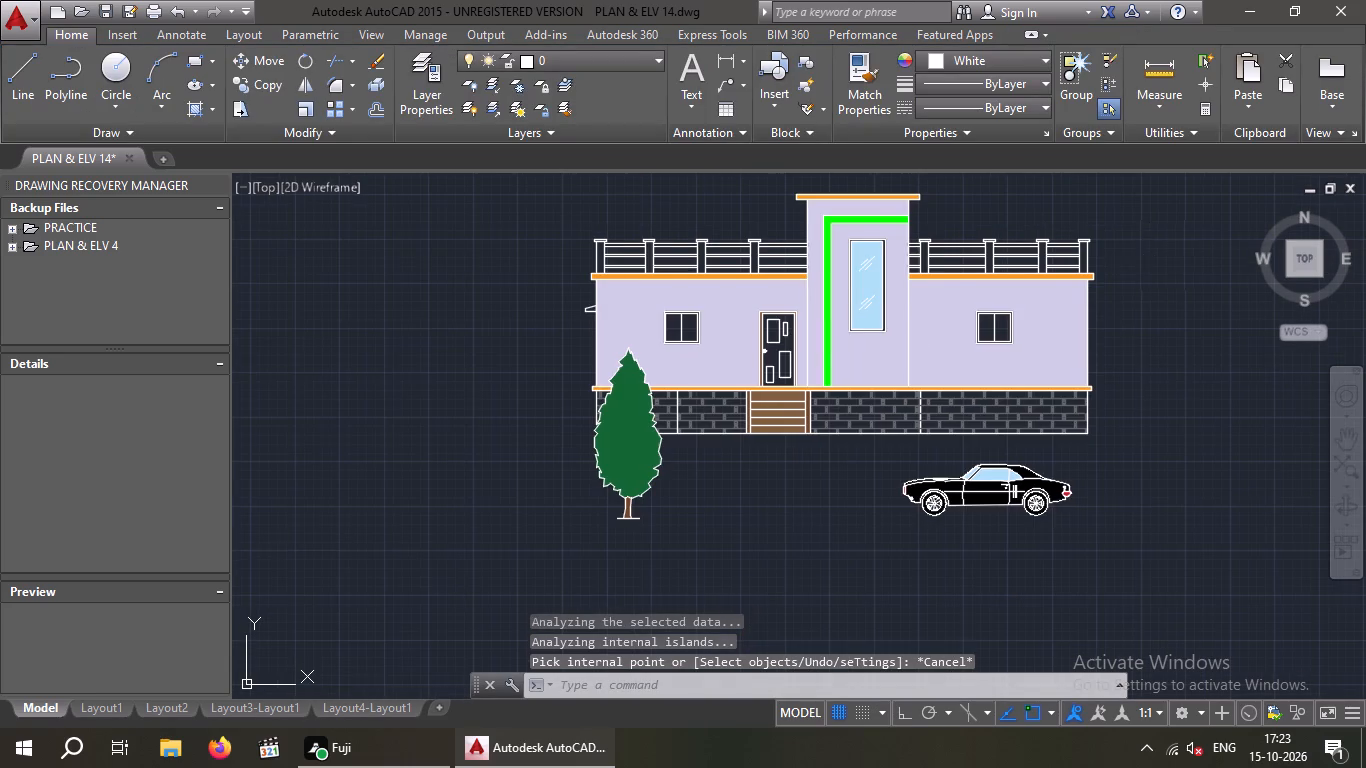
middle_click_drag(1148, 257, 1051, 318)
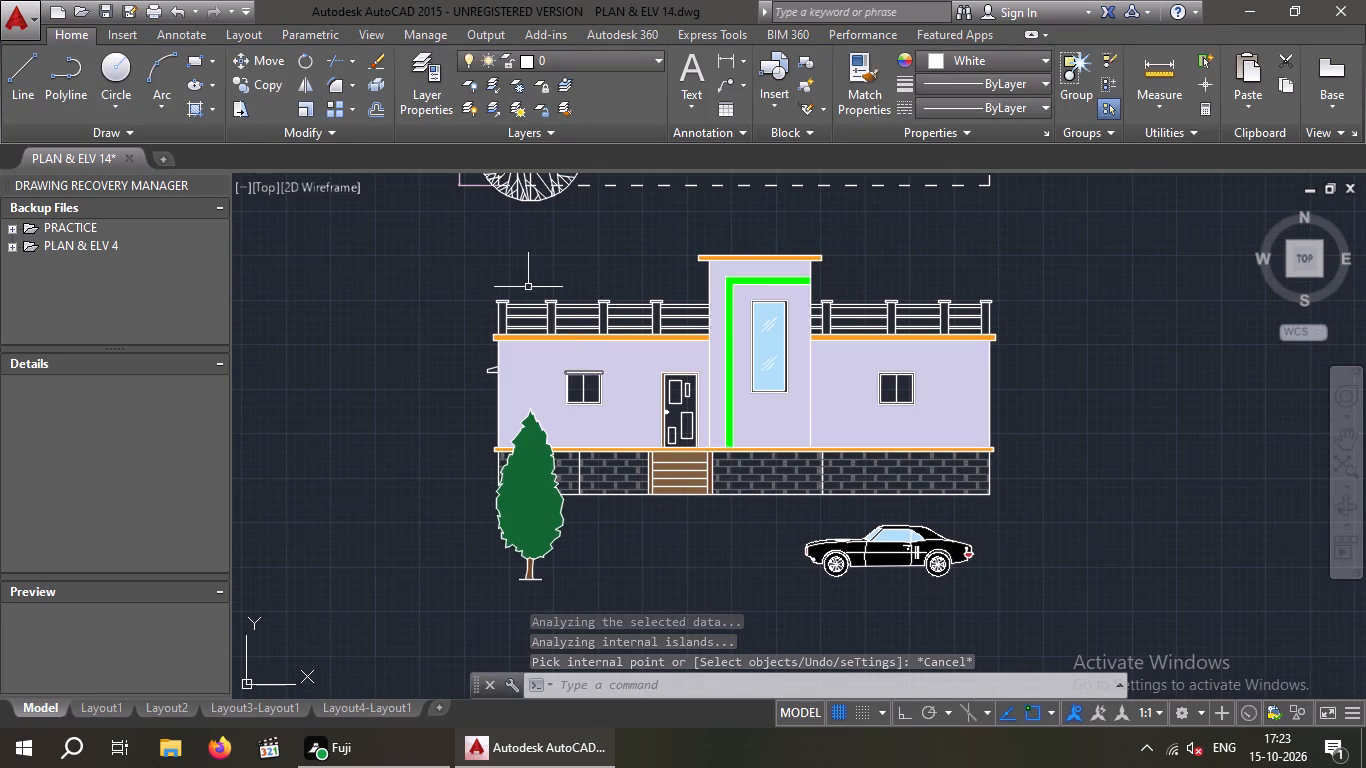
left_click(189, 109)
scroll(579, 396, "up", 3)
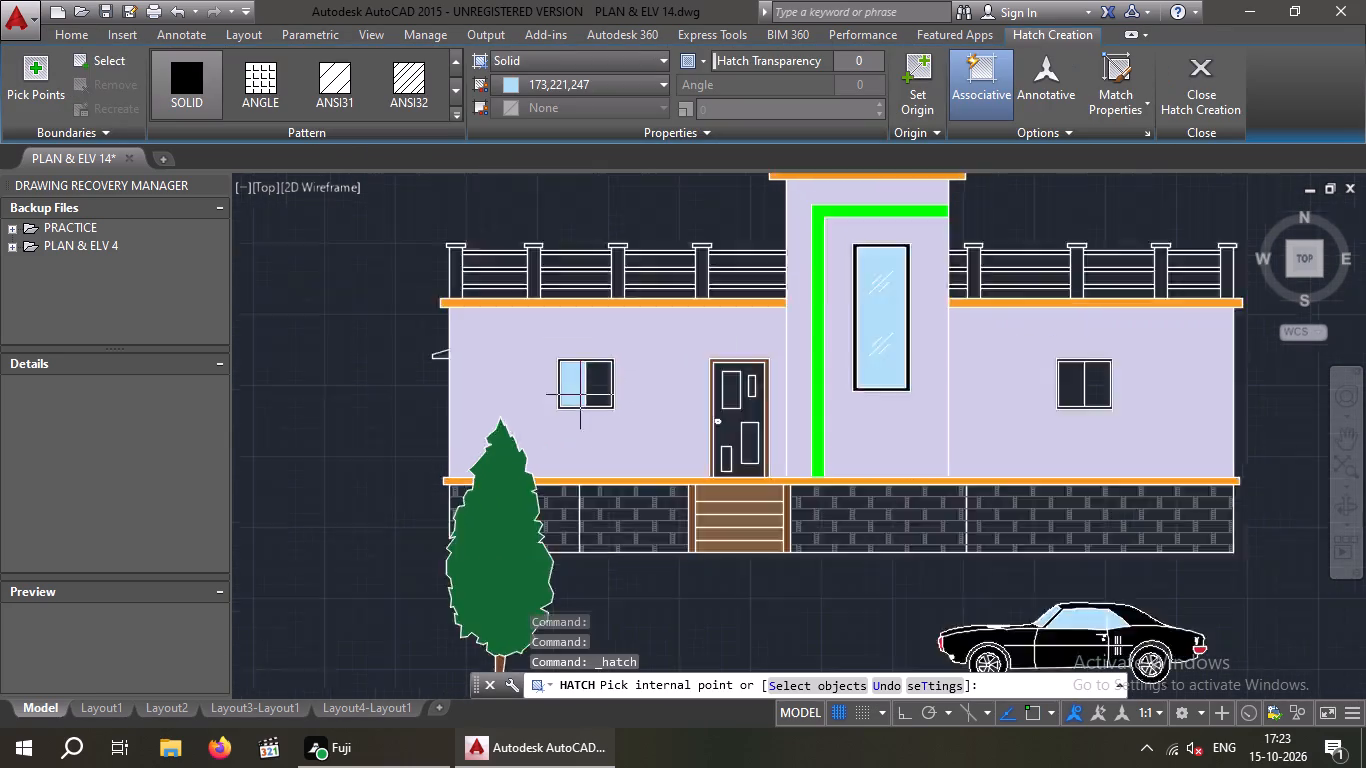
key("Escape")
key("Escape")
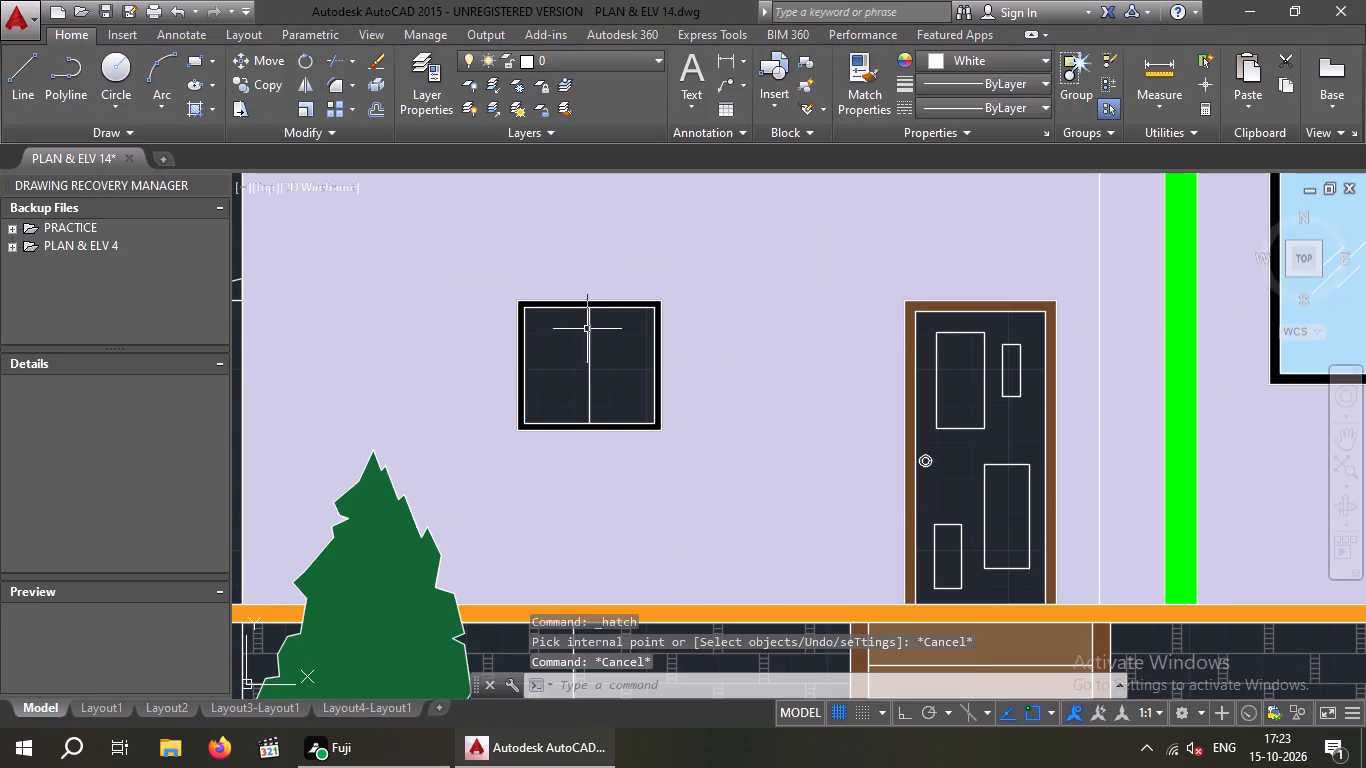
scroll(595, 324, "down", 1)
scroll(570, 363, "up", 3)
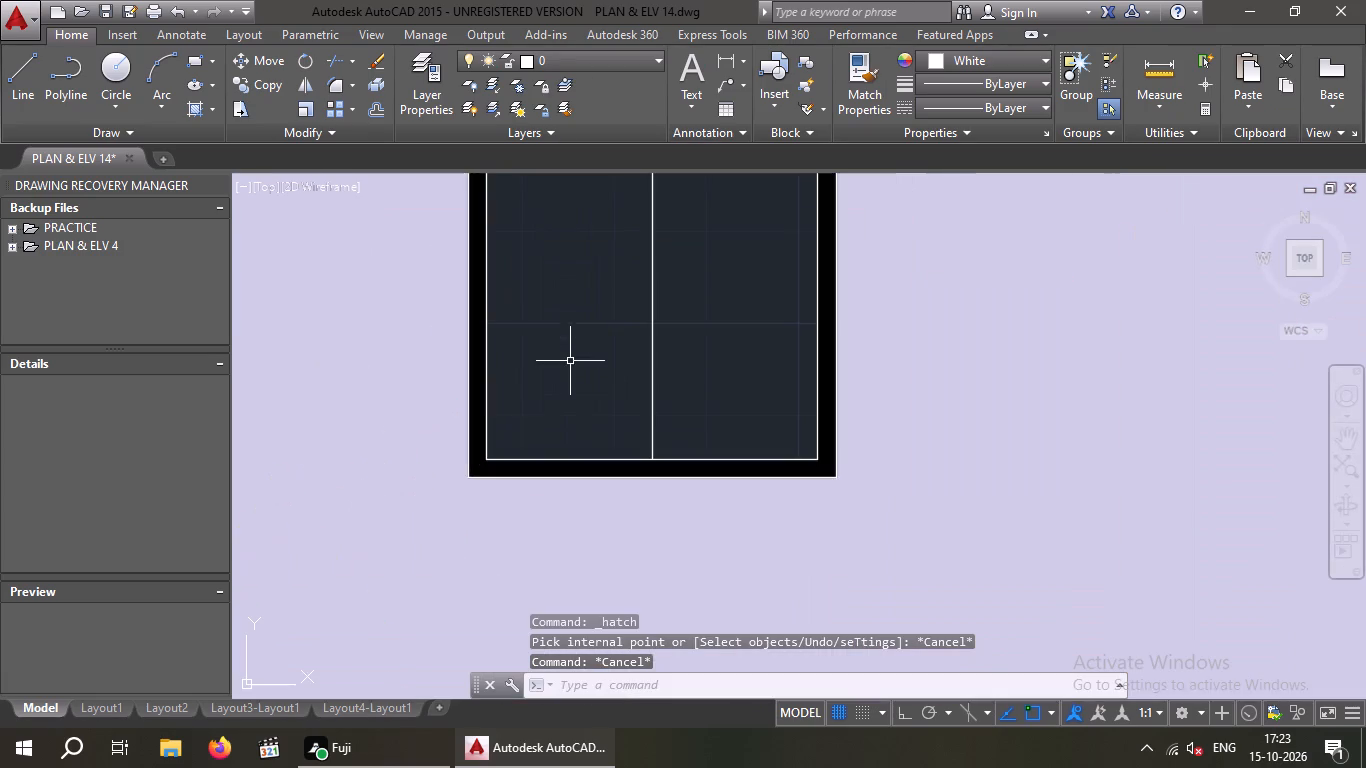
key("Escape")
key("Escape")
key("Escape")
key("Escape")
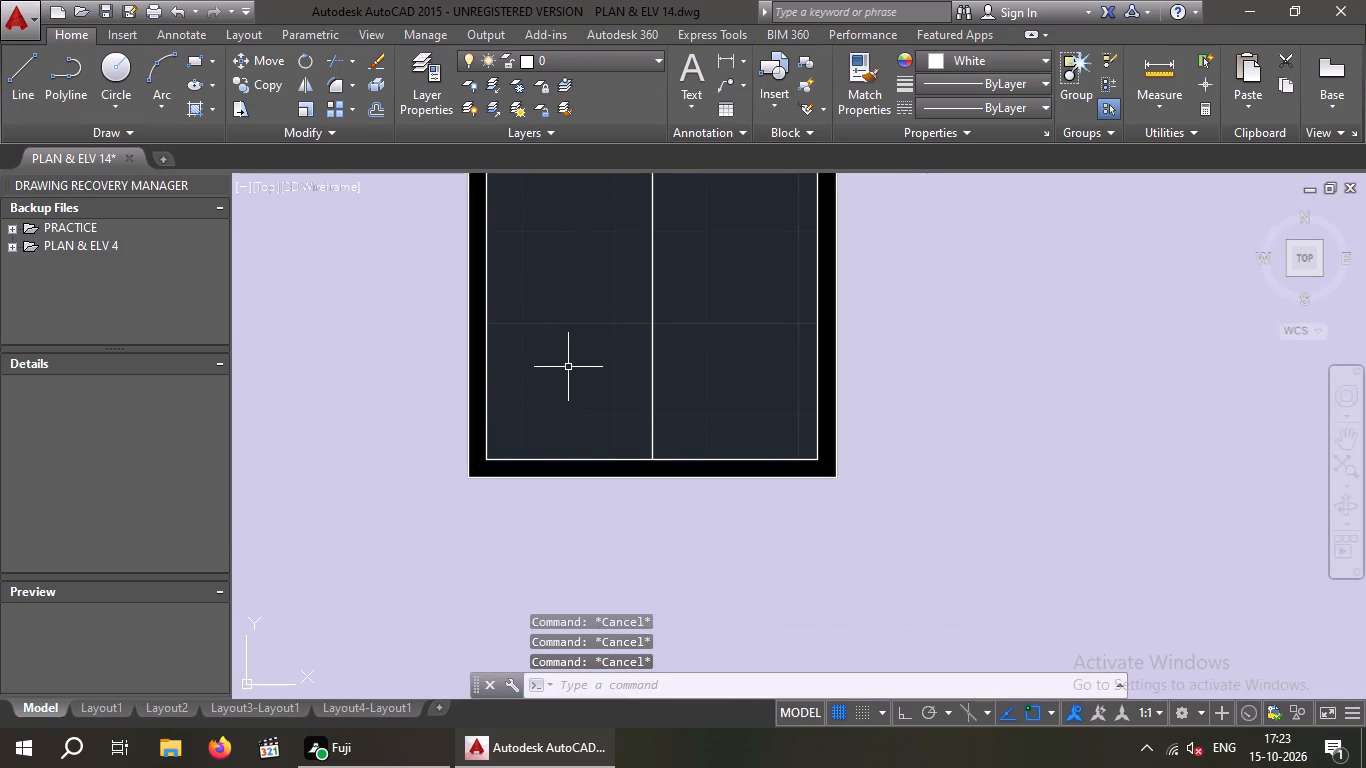
Save the drawing.
key("ctrl+s")
key("ctrl+s")
Draw a diagonal glass-reflection line in the first pane of the small window beside the door.
key("l")
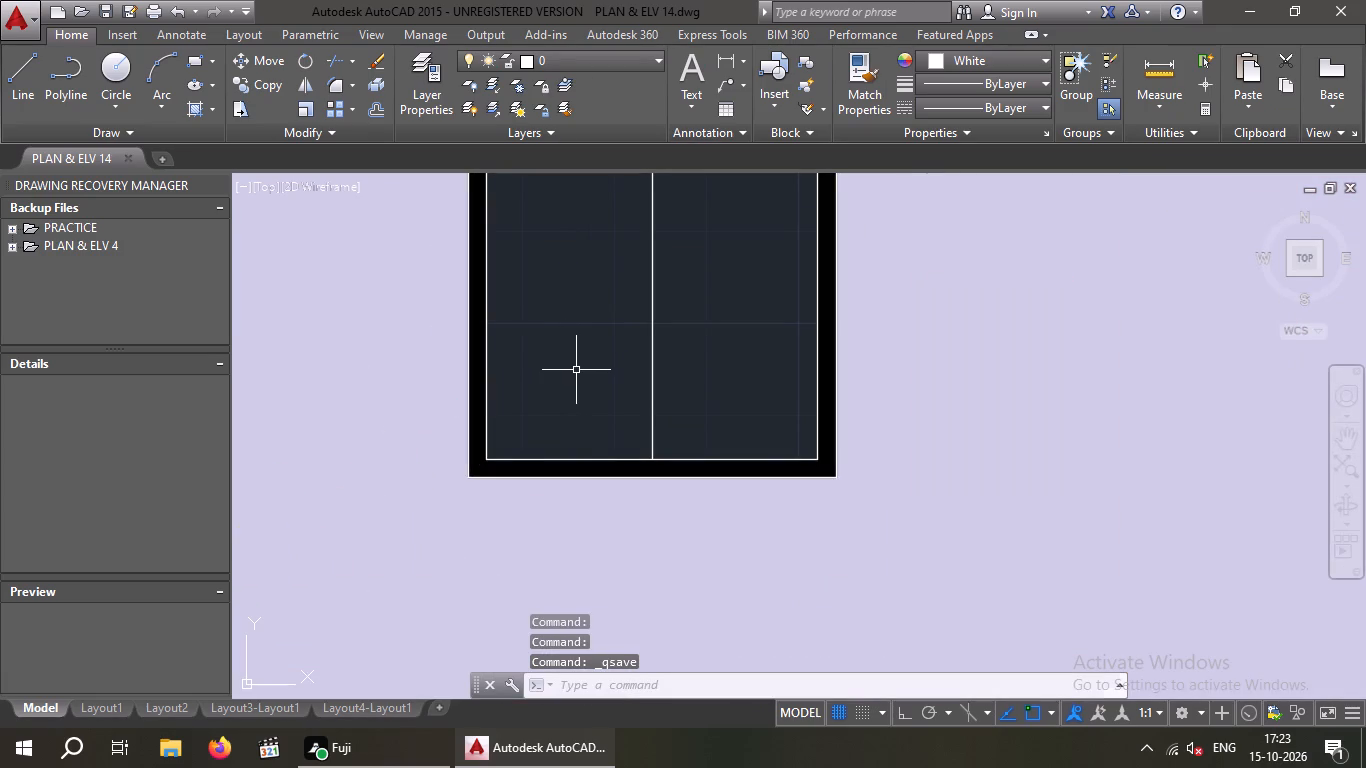
key("Return")
scroll(612, 336, "down", 1)
middle_click_drag(590, 351, 540, 381)
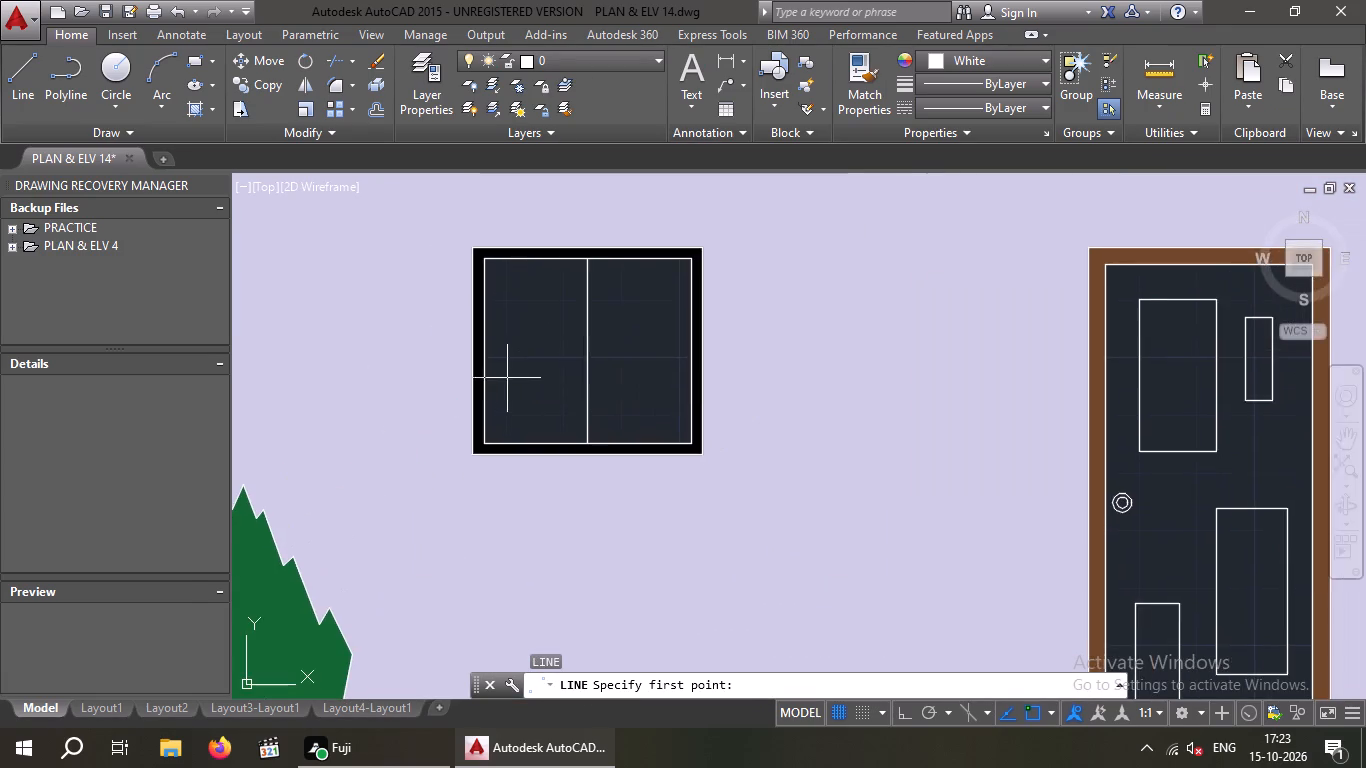
scroll(514, 369, "up", 2)
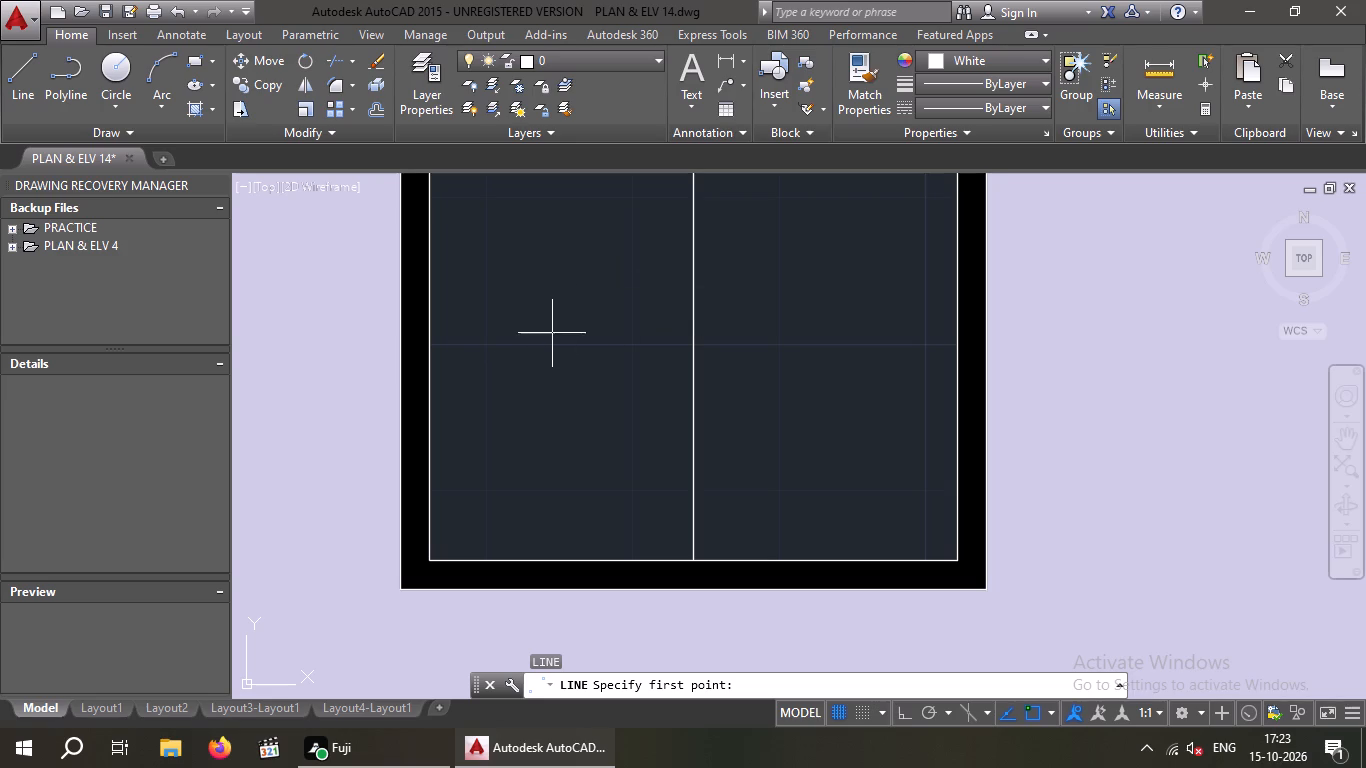
middle_click_drag(551, 333, 495, 409)
scroll(486, 408, "down", 1)
scroll(476, 414, "up", 1)
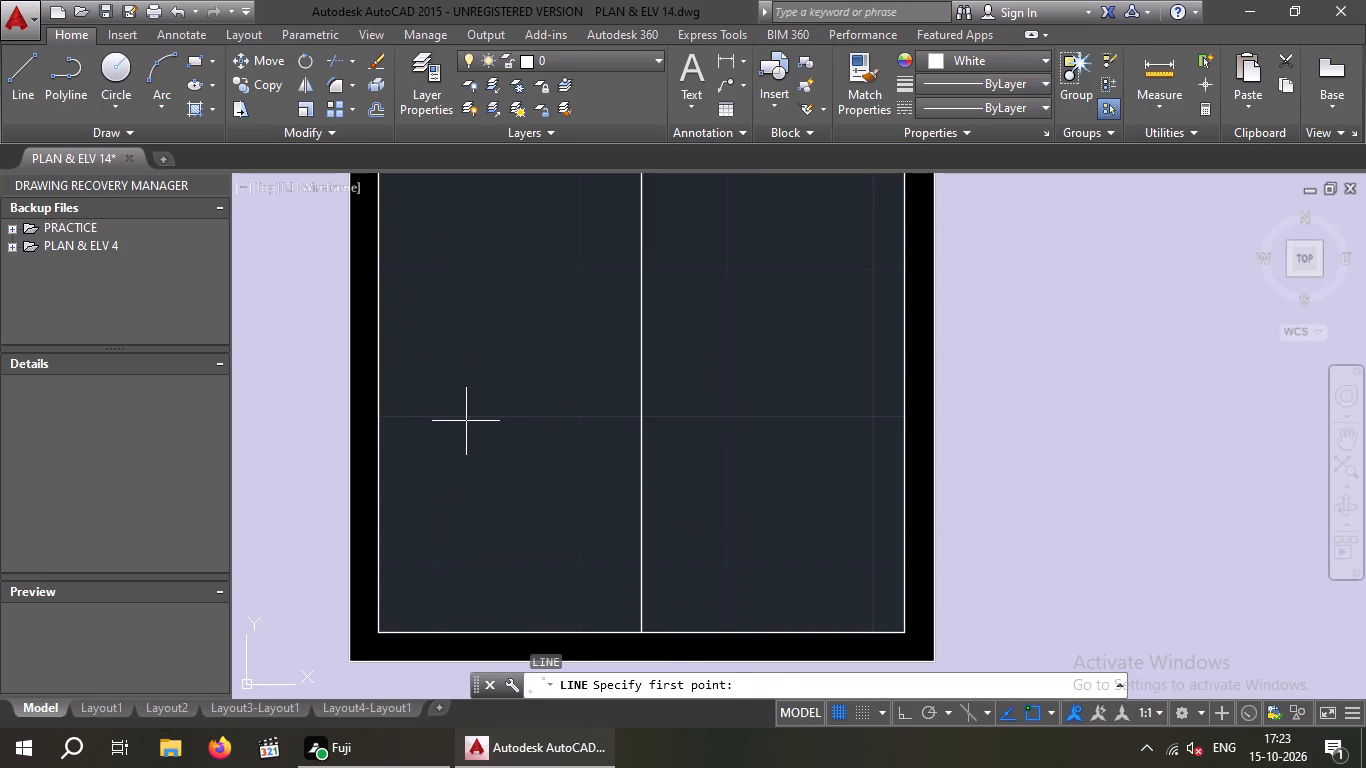
left_click(466, 420)
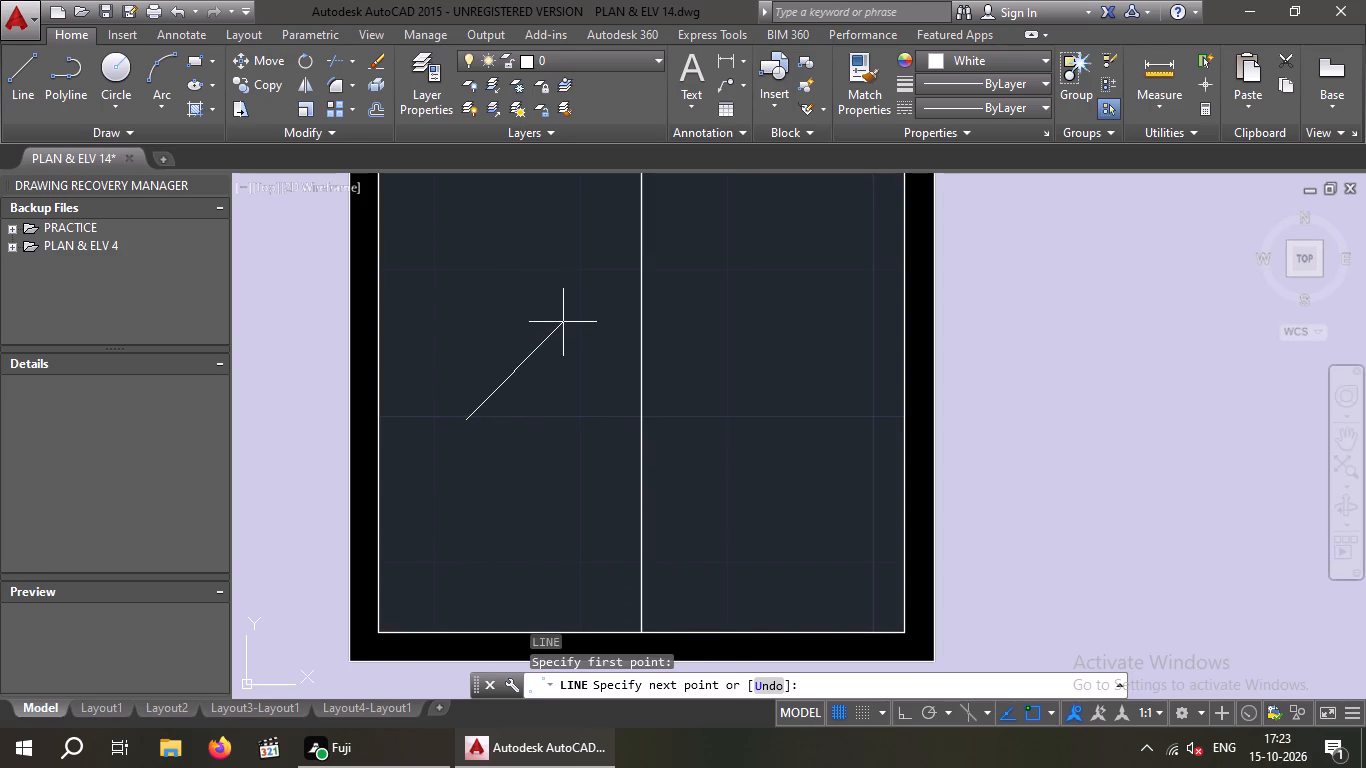
left_click(563, 322)
key("space")
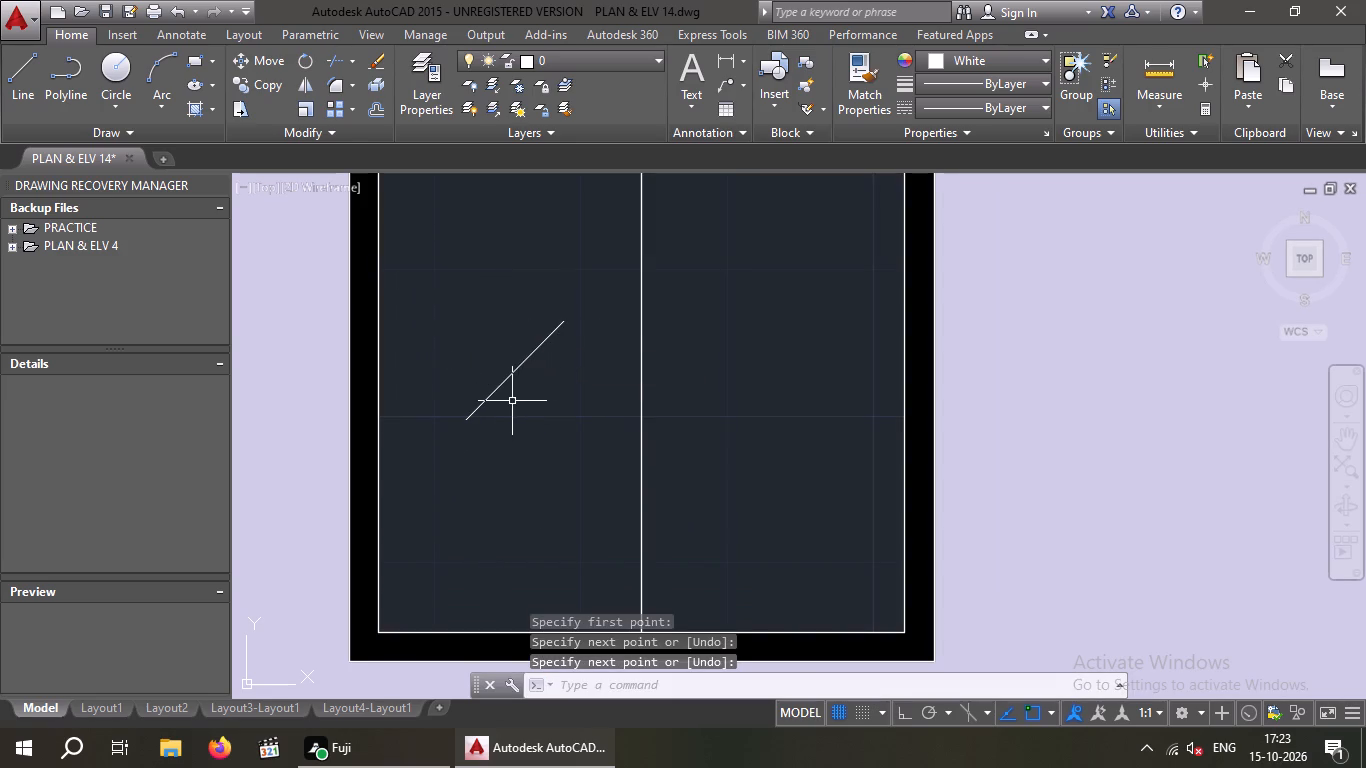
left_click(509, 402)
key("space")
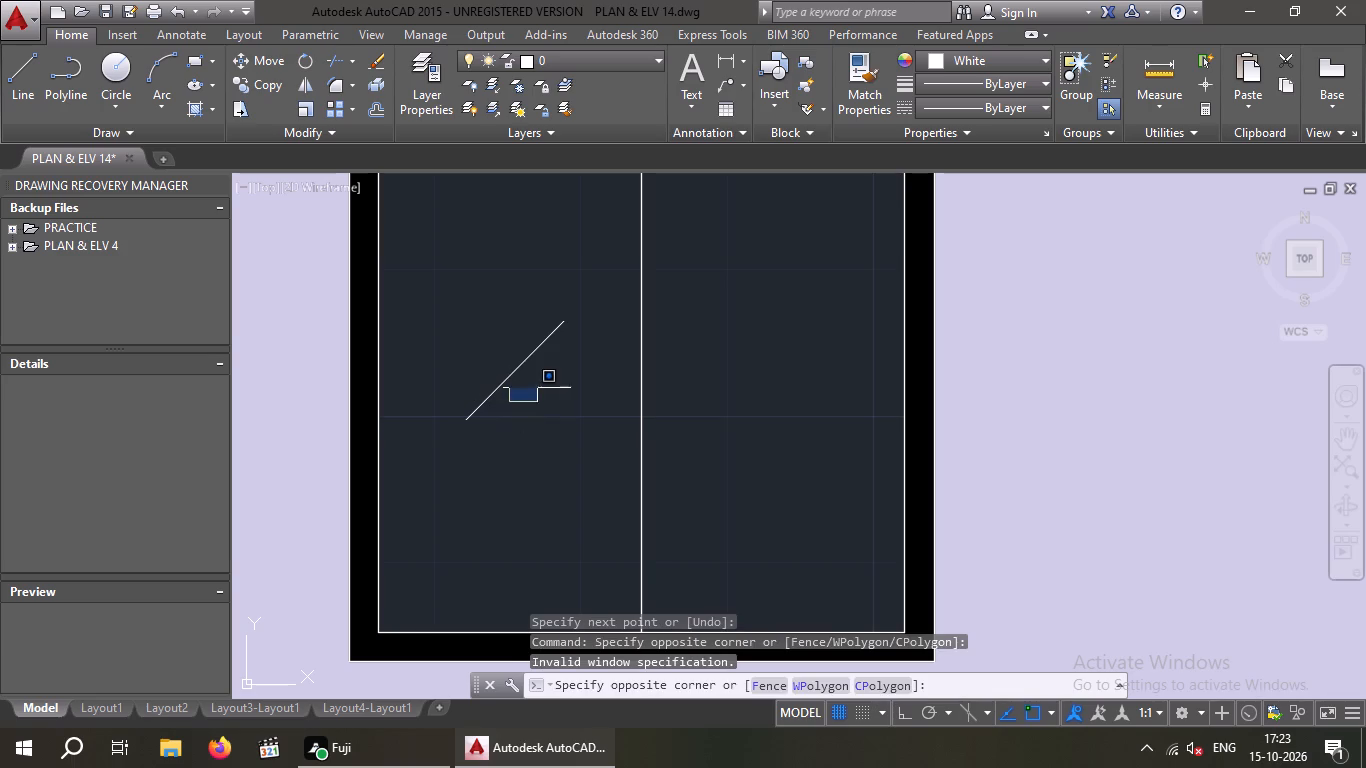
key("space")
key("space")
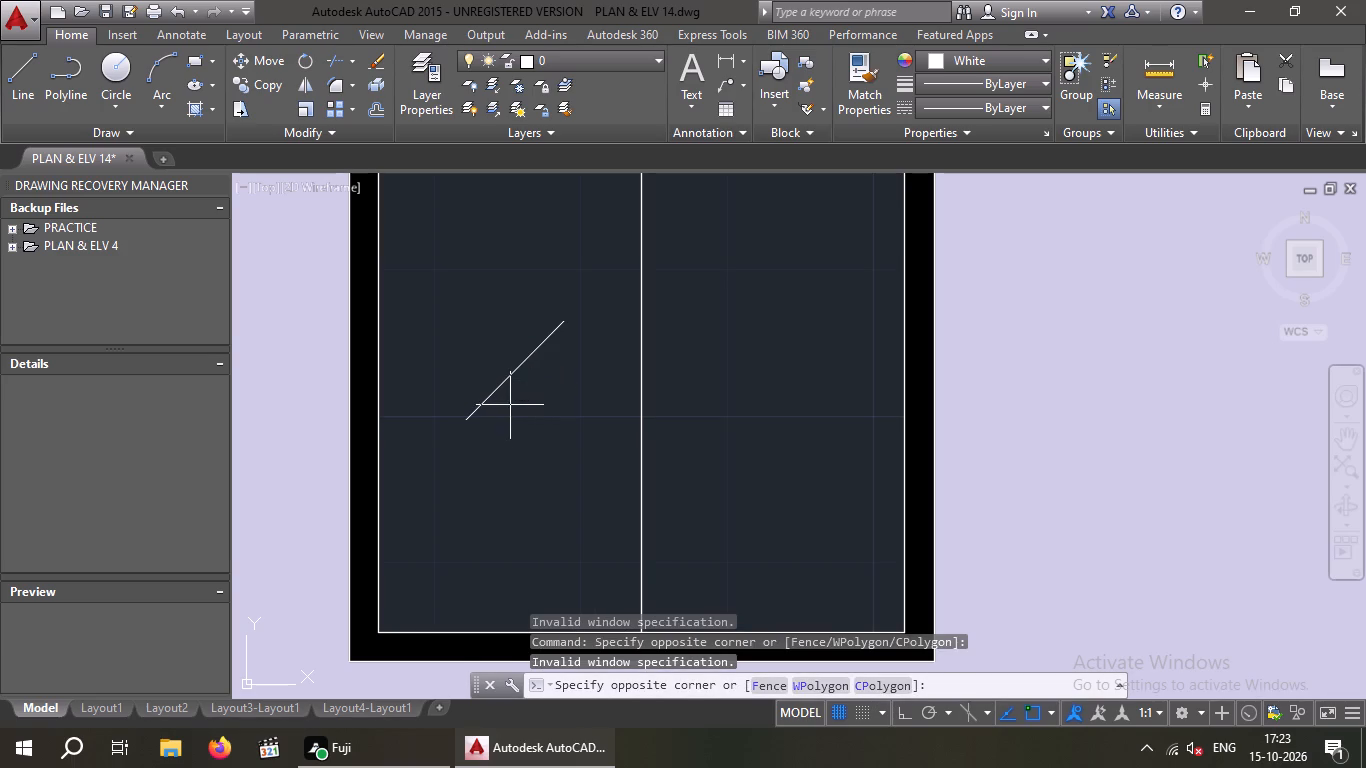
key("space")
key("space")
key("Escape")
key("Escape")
Draw two shorter diagonal lines roughly parallel to the first reflection line, one on each side of it.
key("l")
key("Return")
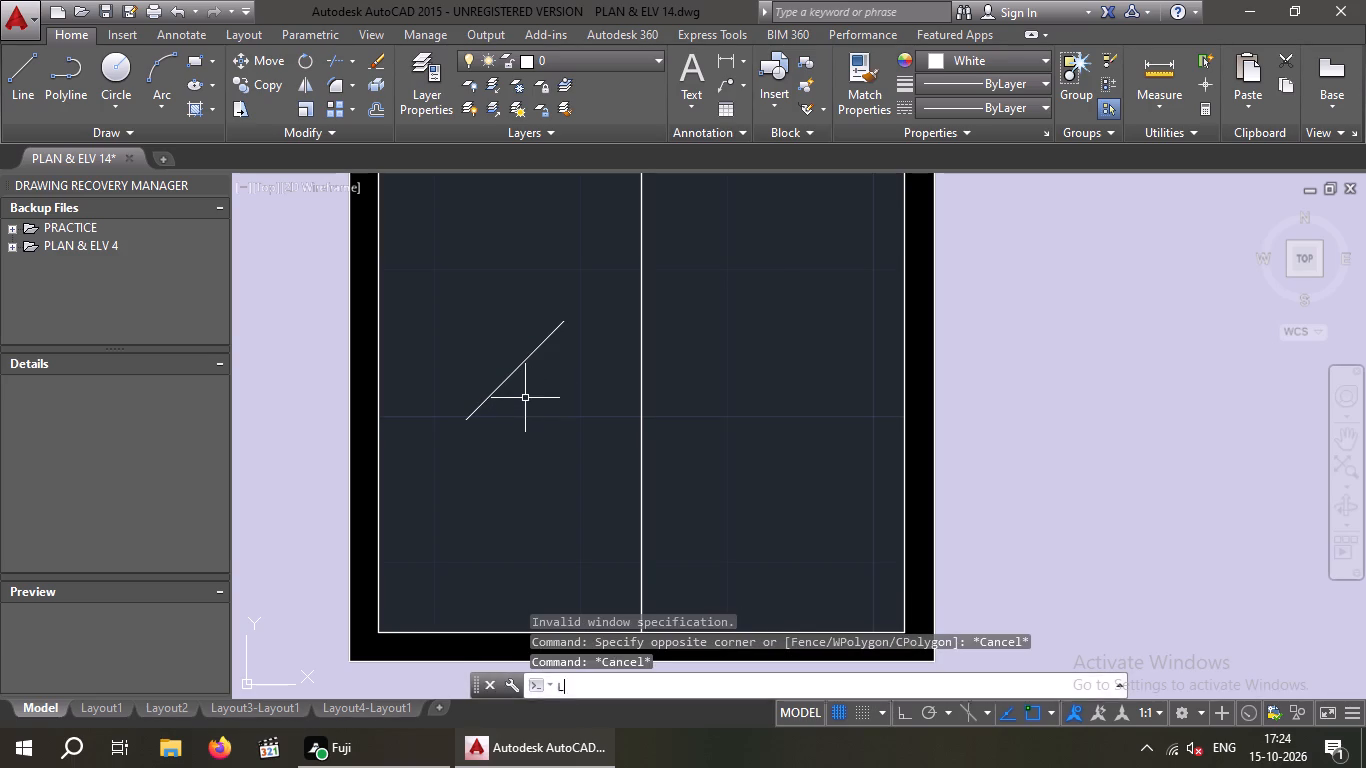
scroll(518, 402, "up", 2)
left_click(490, 412)
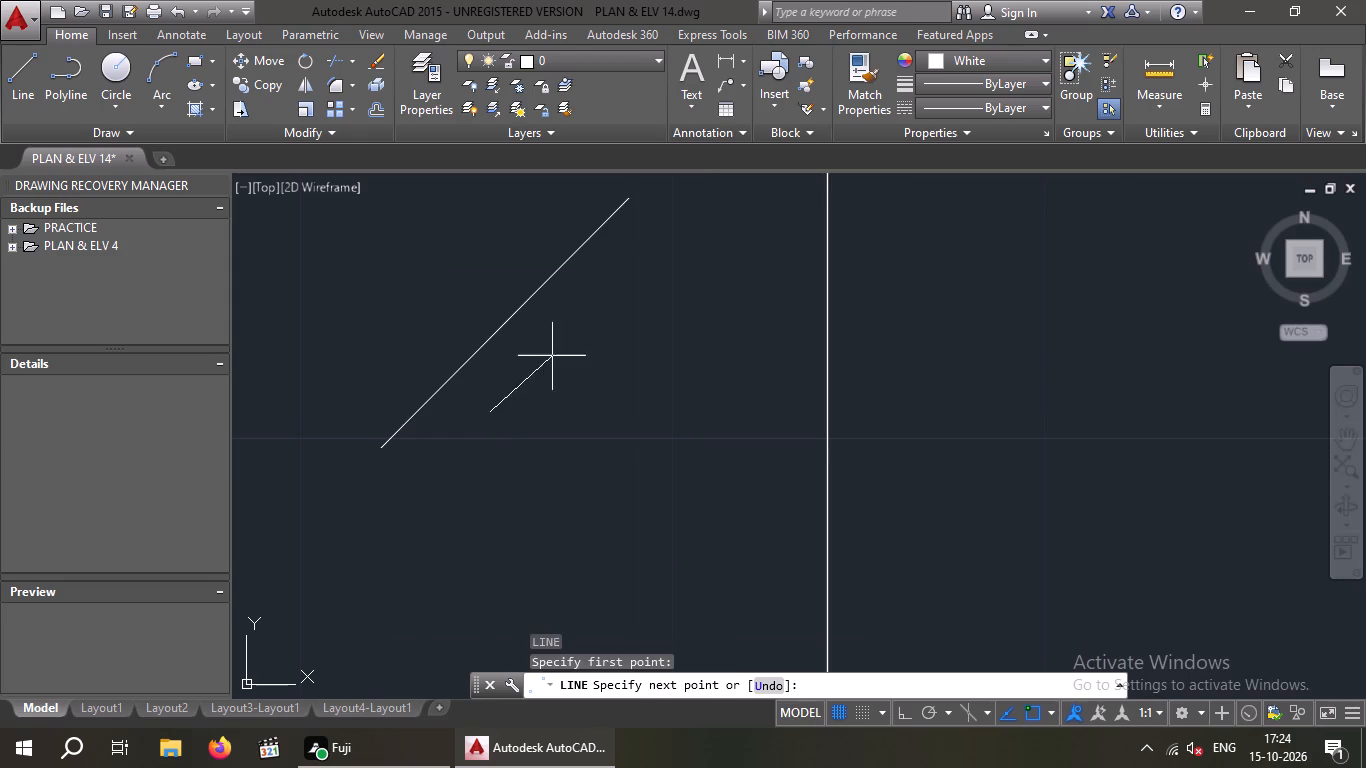
left_click(586, 315)
key("space")
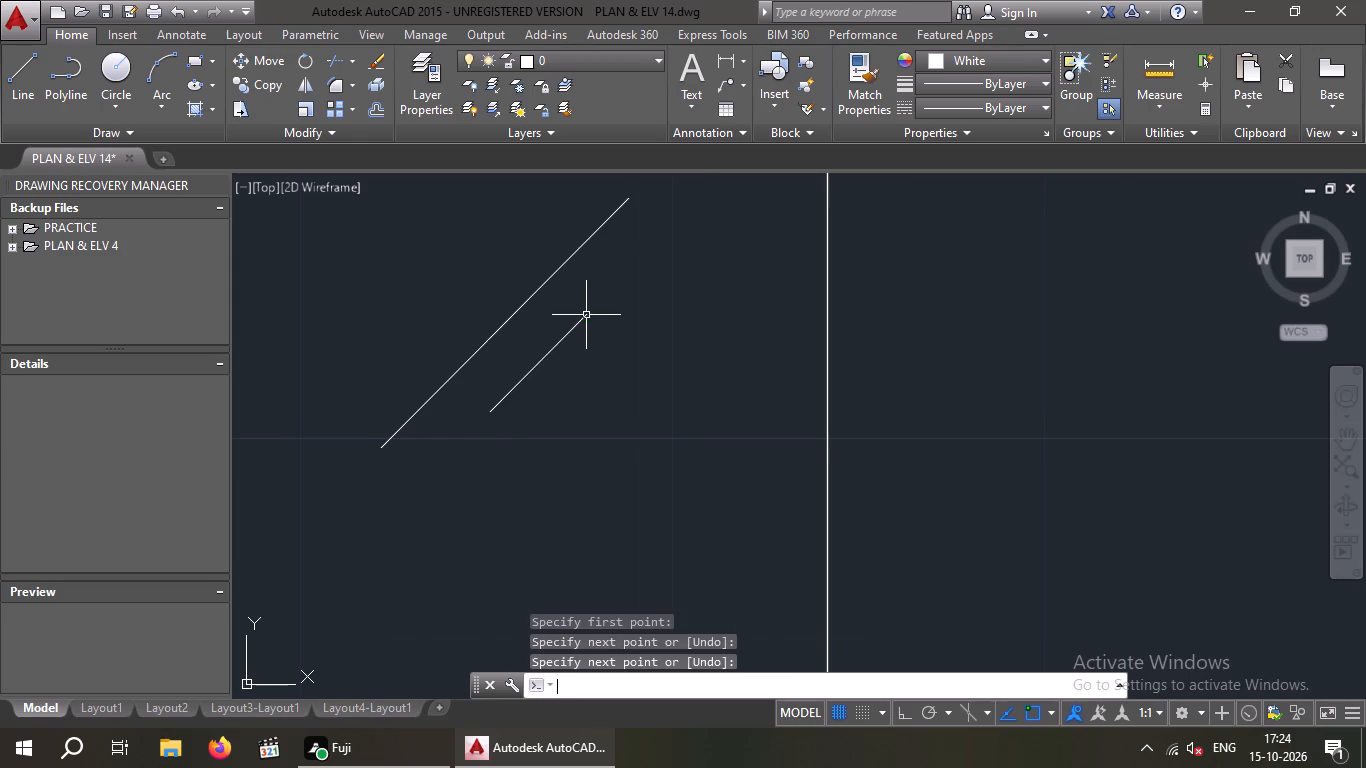
key("space")
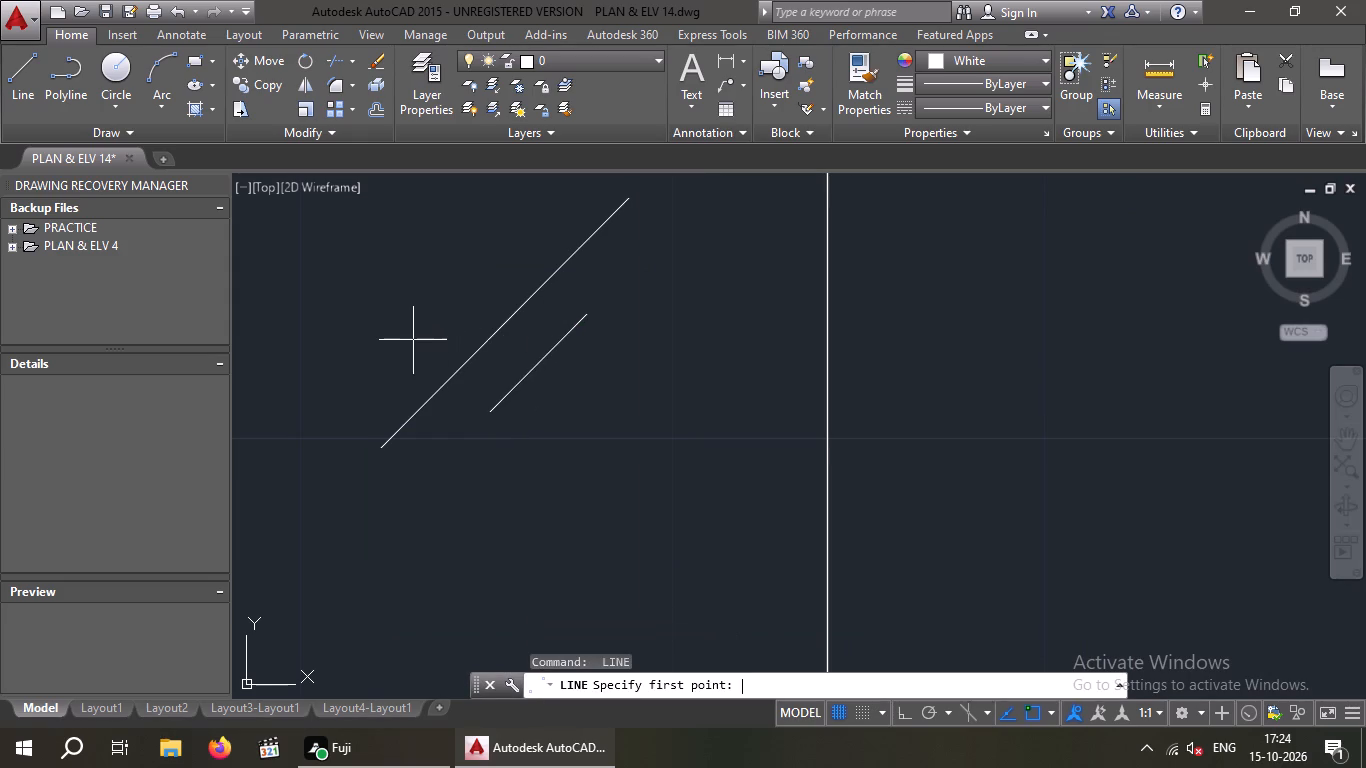
left_click(412, 340)
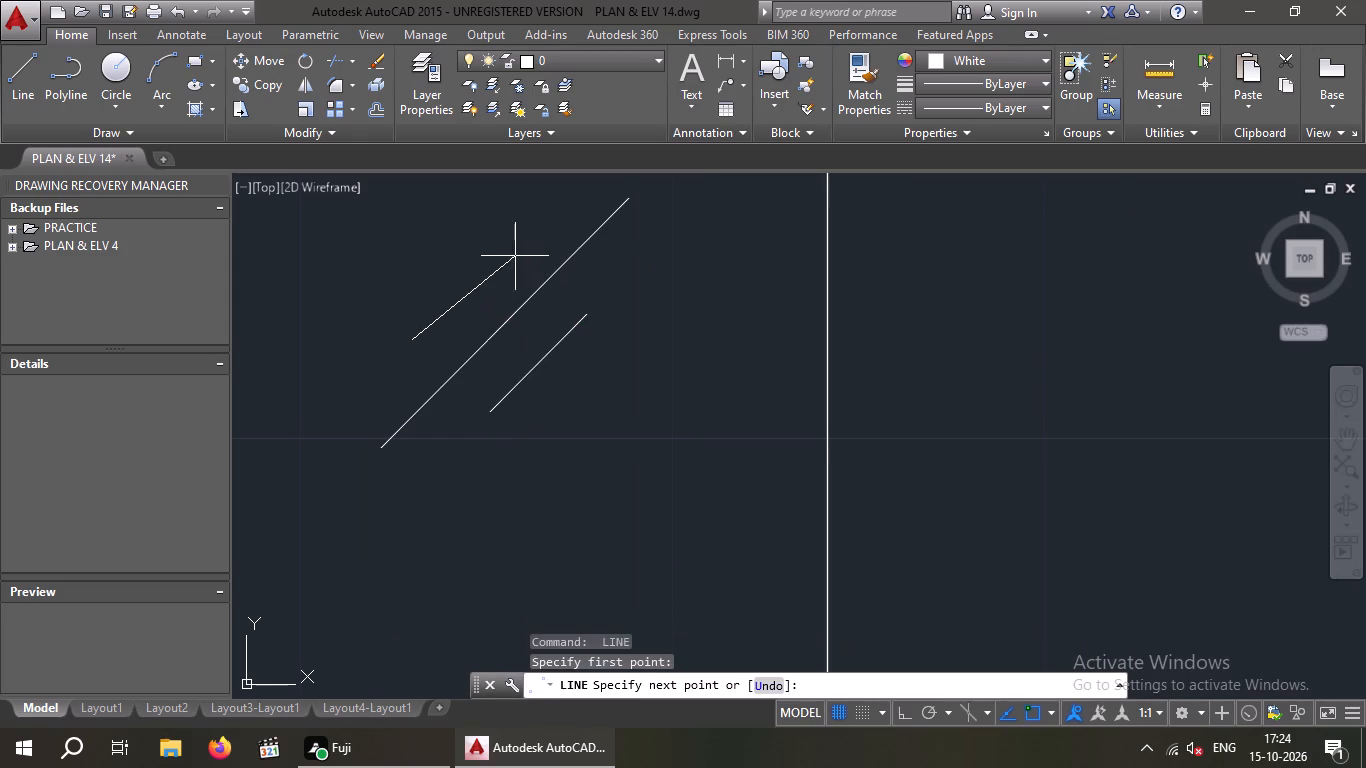
left_click(515, 233)
key("space")
Copy the three reflection lines into the same window's second pane and both panes of the other wing's small window.
scroll(541, 275, "down", 2)
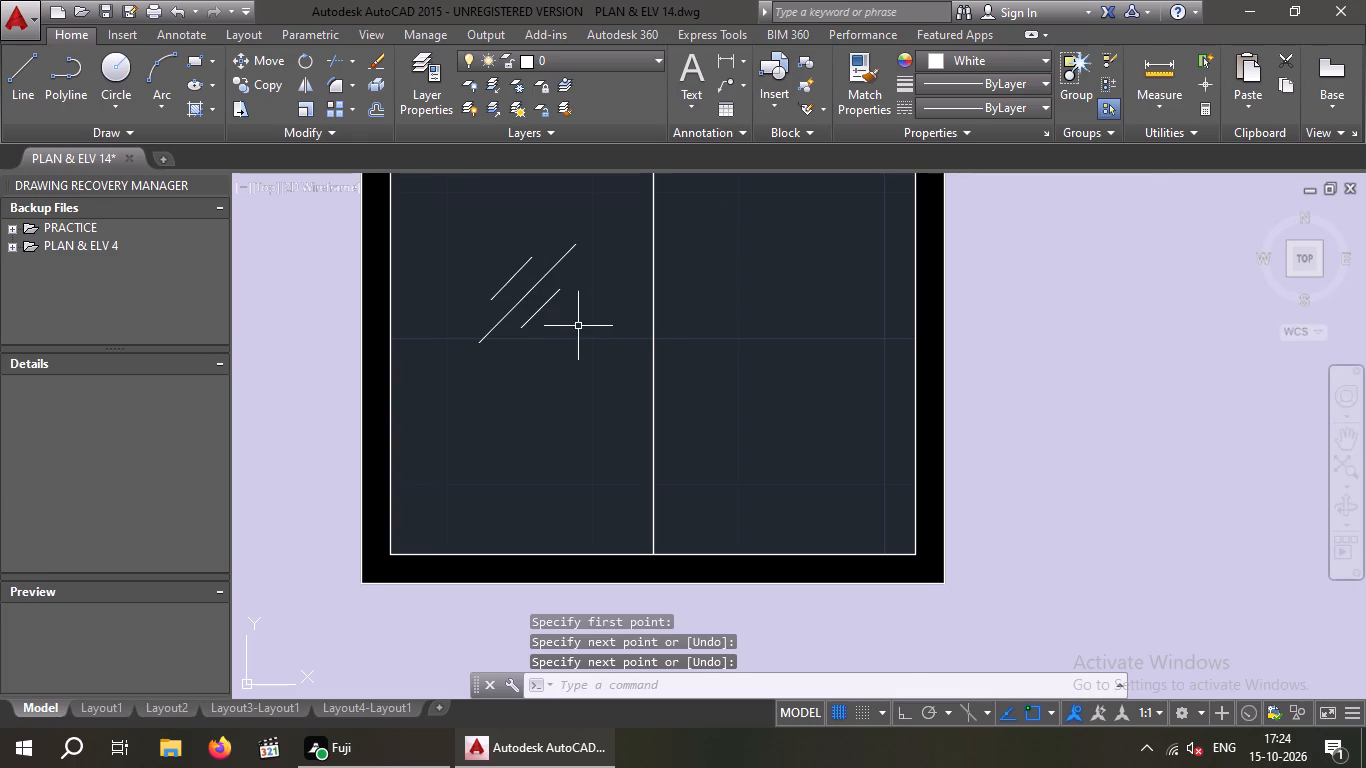
left_click_drag(578, 325, 551, 320)
left_click(502, 277)
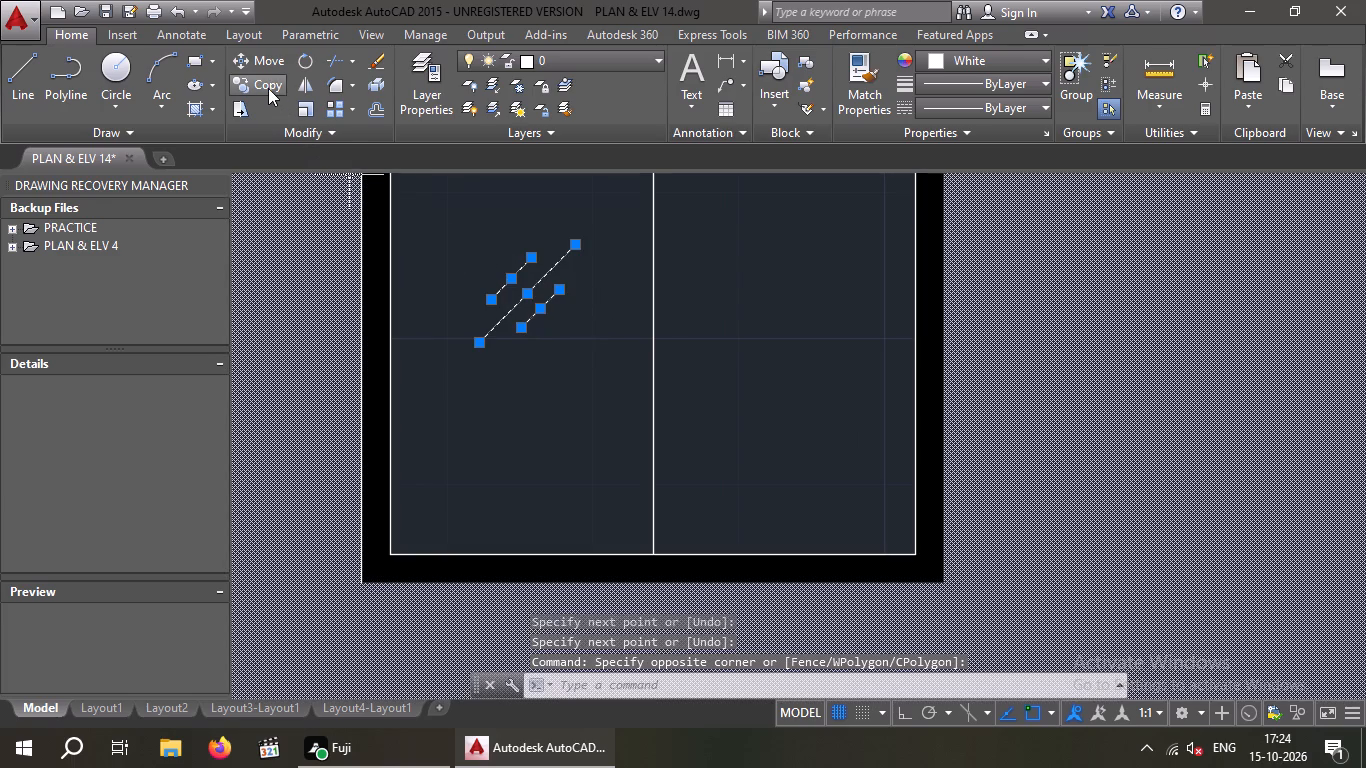
left_click(267, 85)
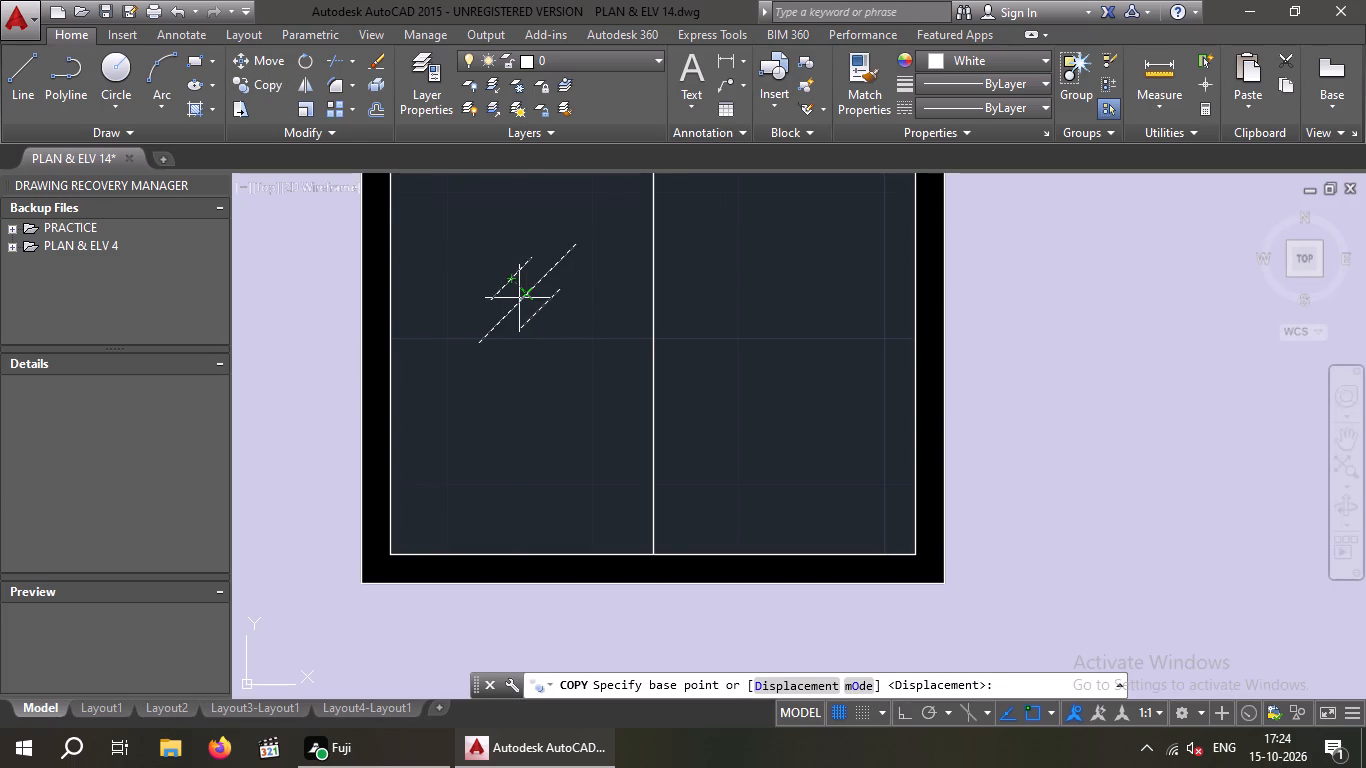
left_click(530, 295)
scroll(531, 298, "down", 2)
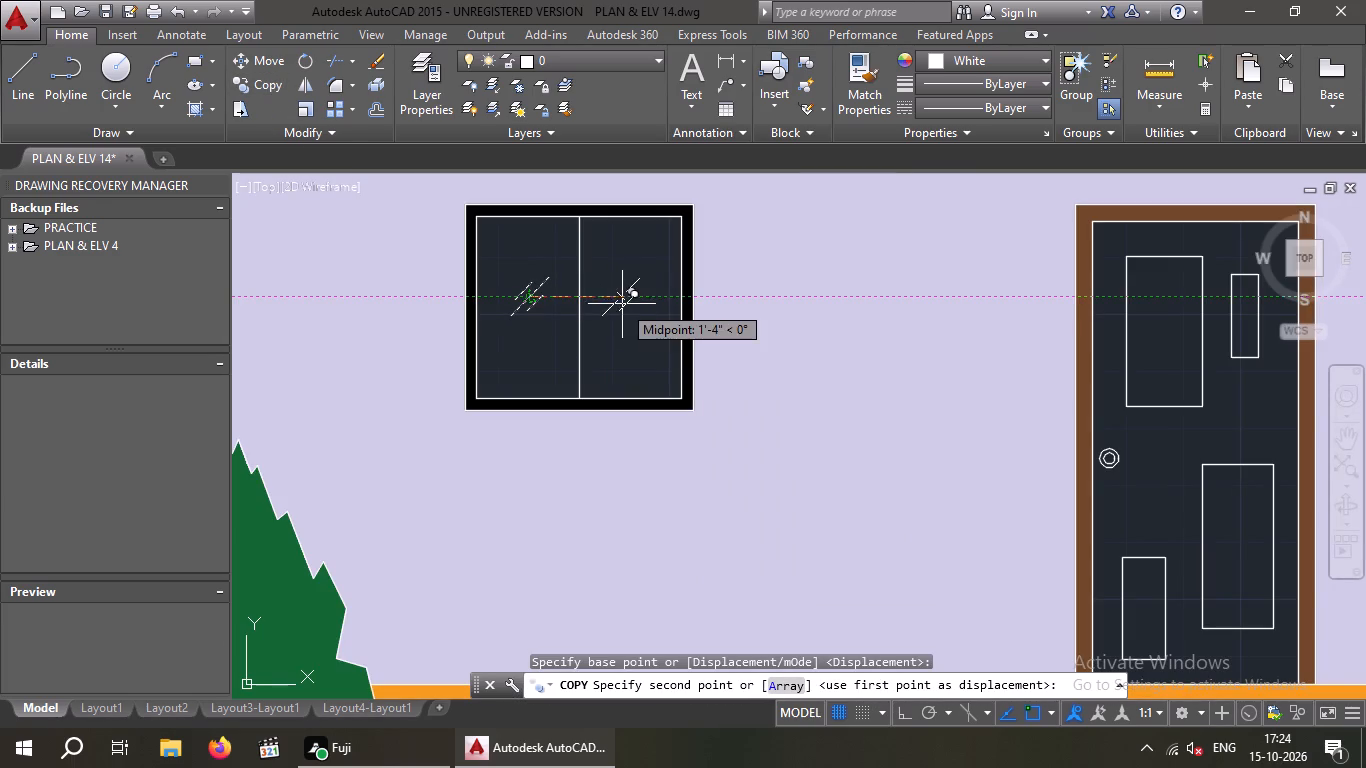
left_click(633, 301)
scroll(632, 299, "down", 2)
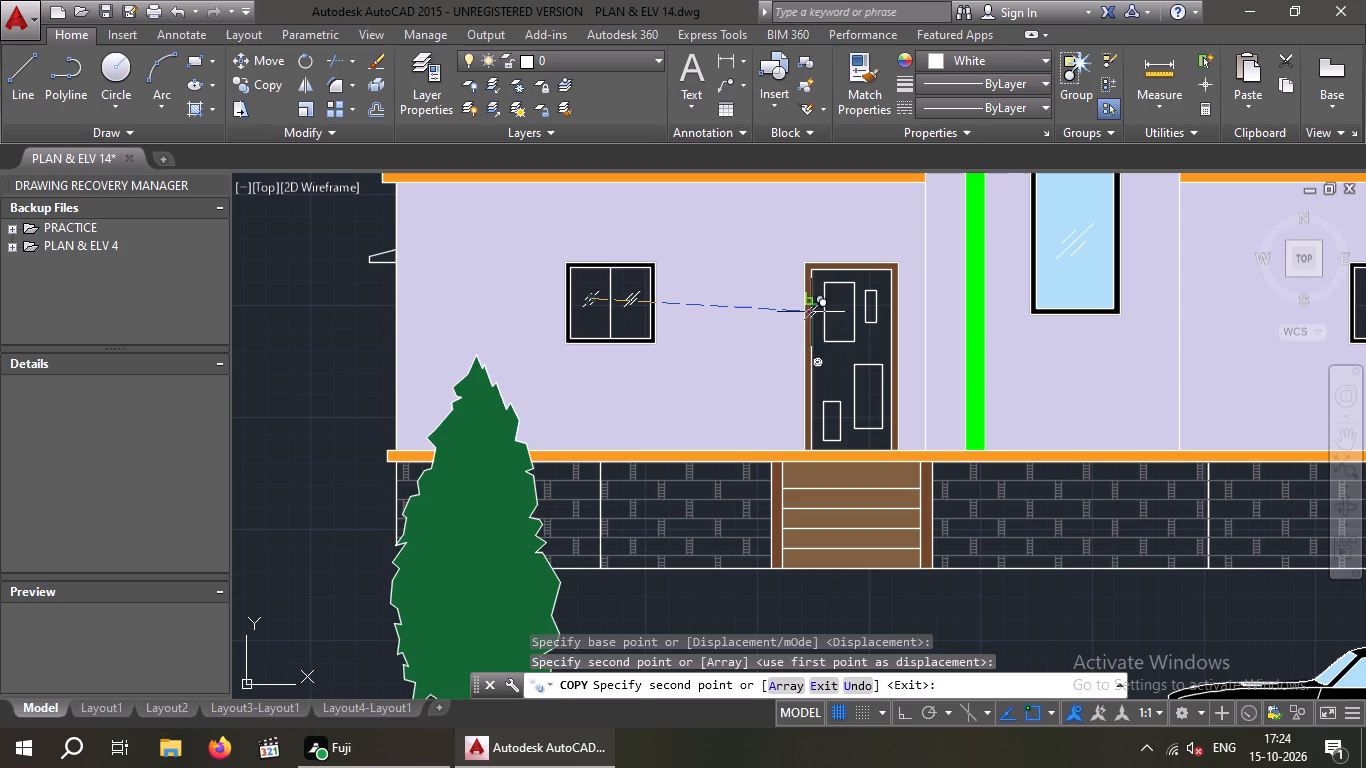
middle_click_drag(752, 291, 193, 298)
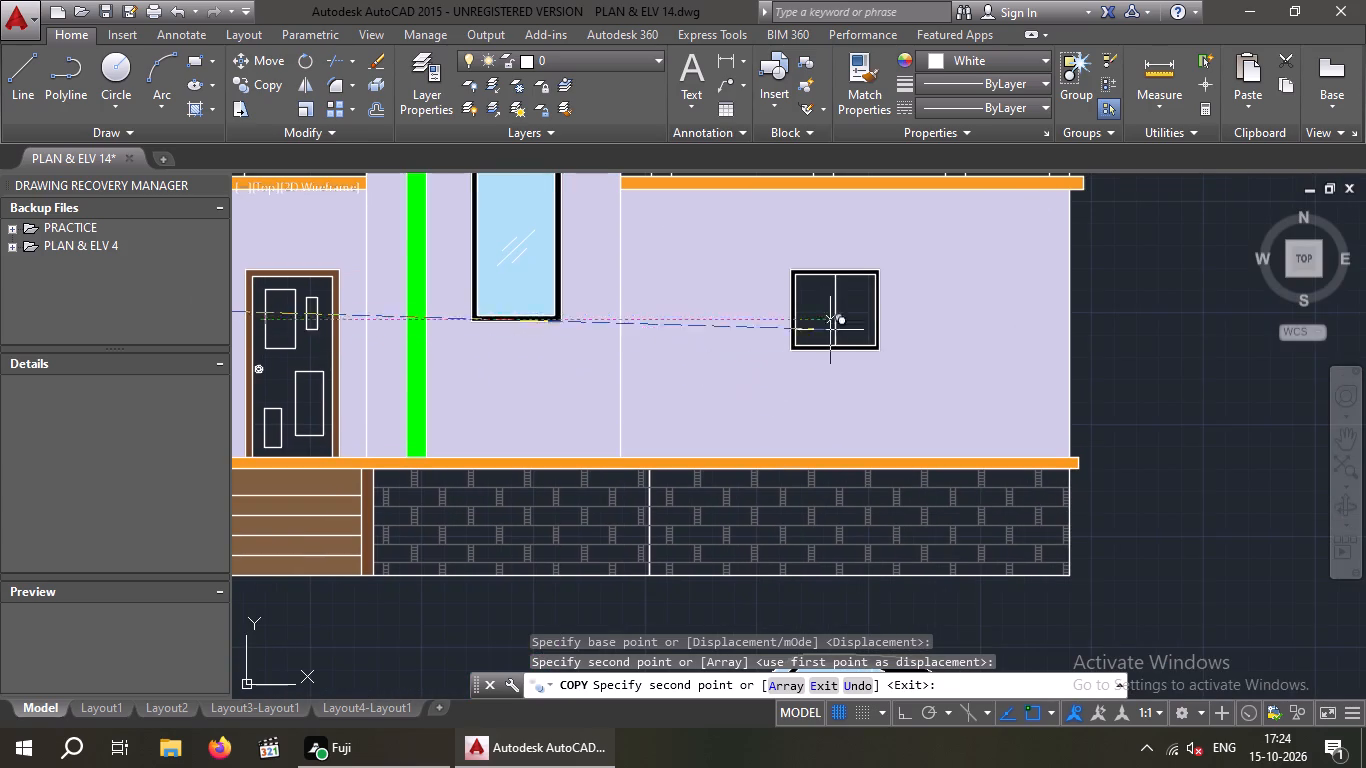
scroll(845, 319, "up", 1)
left_click(798, 308)
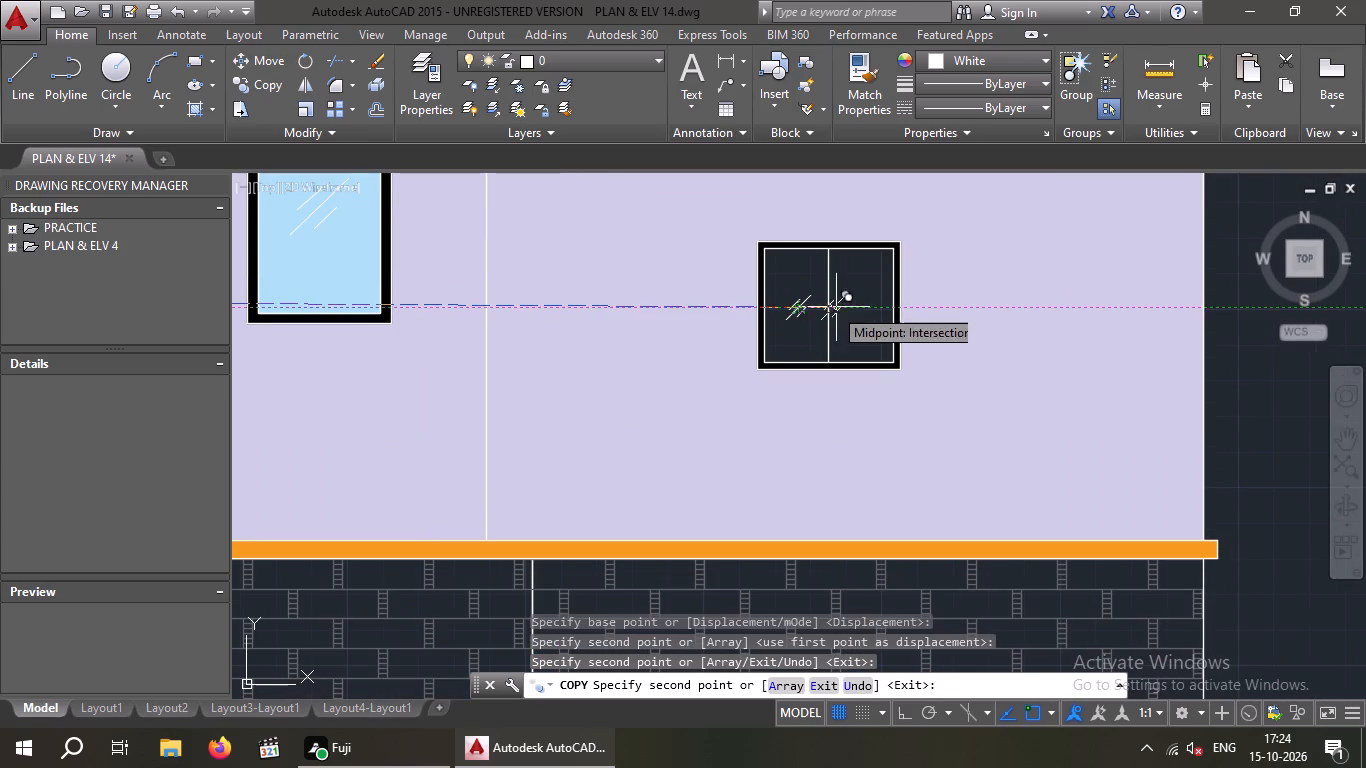
left_click(865, 301)
key("Escape")
key("Escape")
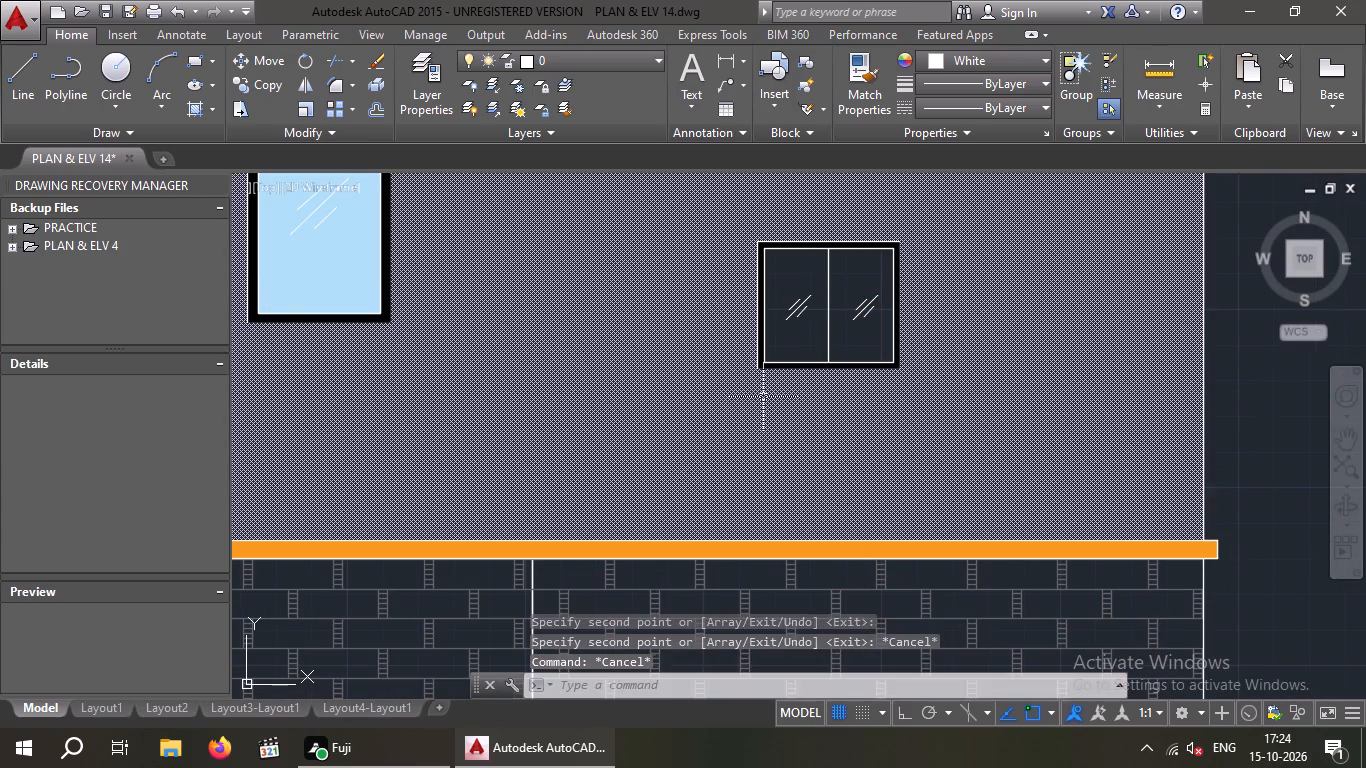
Fill both glass panes of the two small windows with the SOLID hatch in light blue 173,221,247.
scroll(754, 384, "down", 2)
middle_click_drag(613, 415, 709, 426)
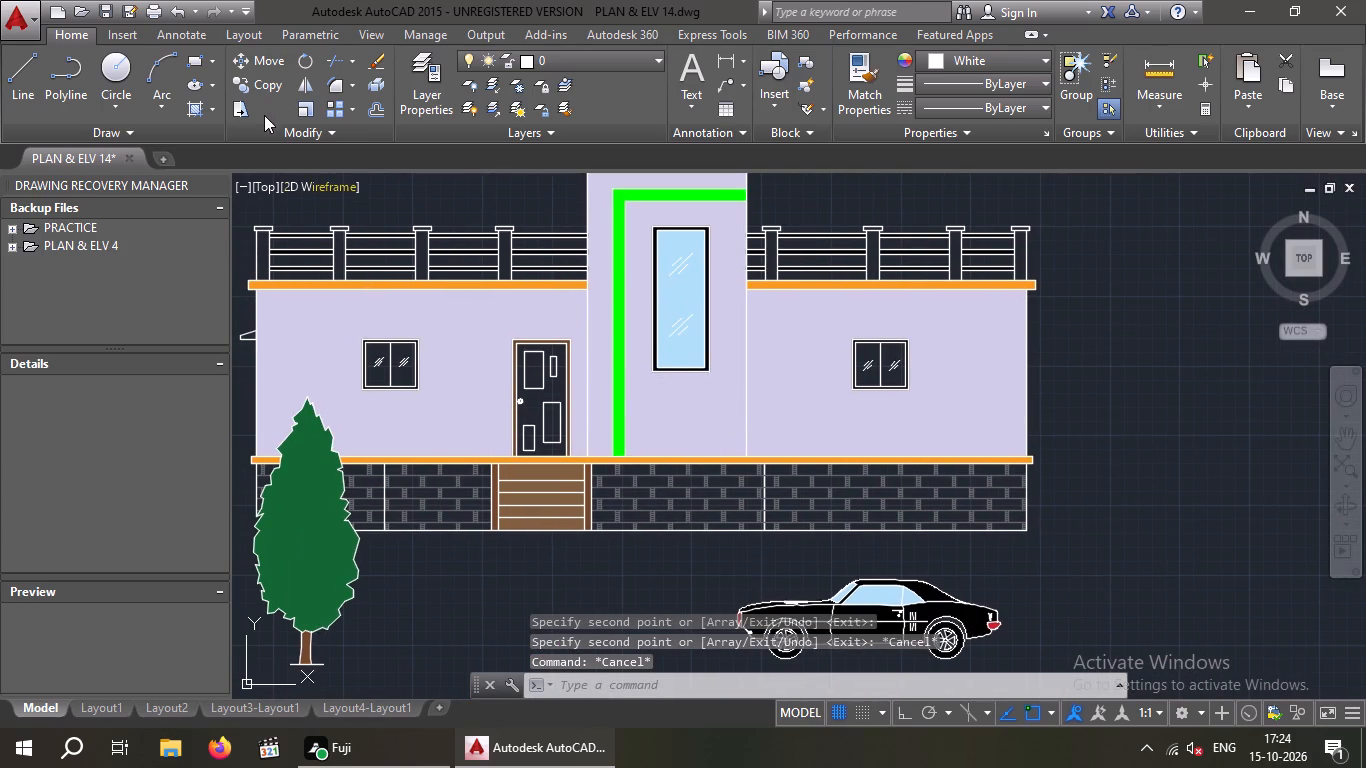
left_click(195, 114)
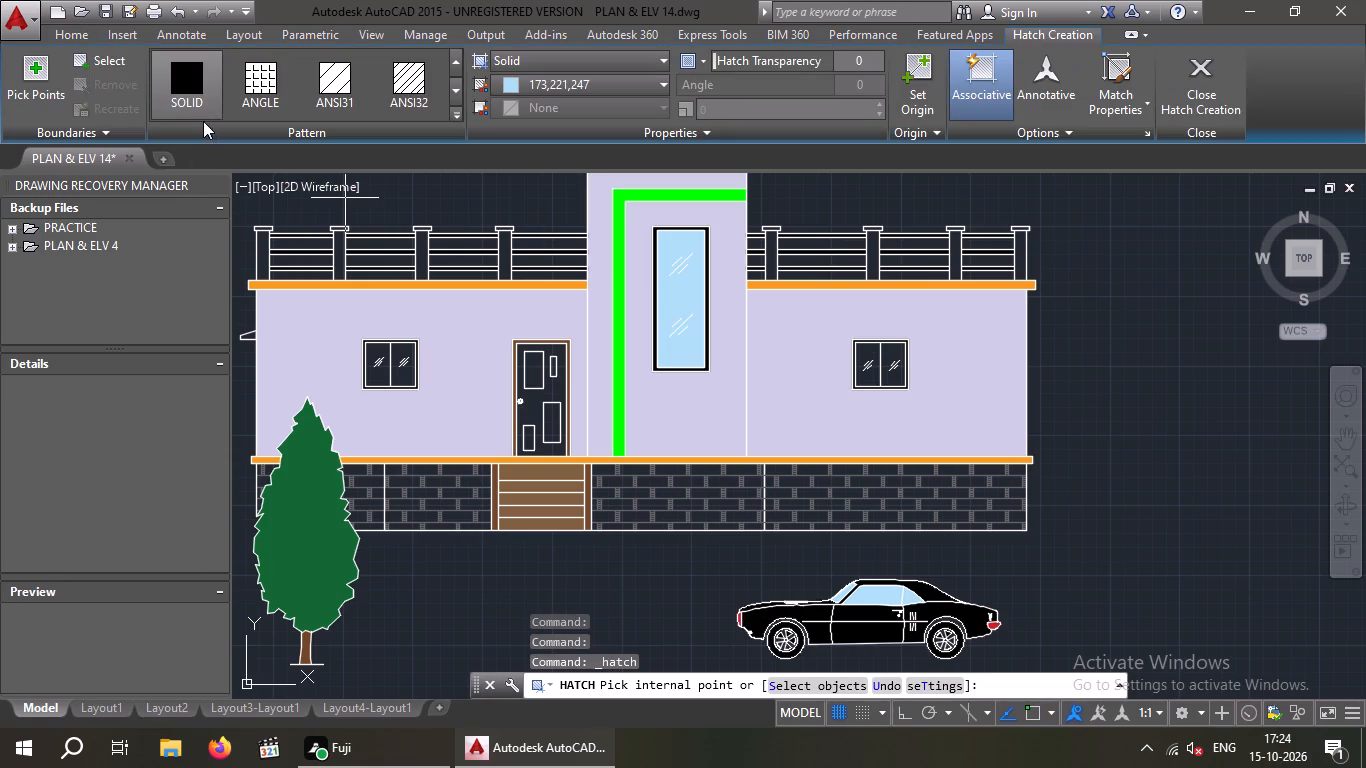
left_click(180, 79)
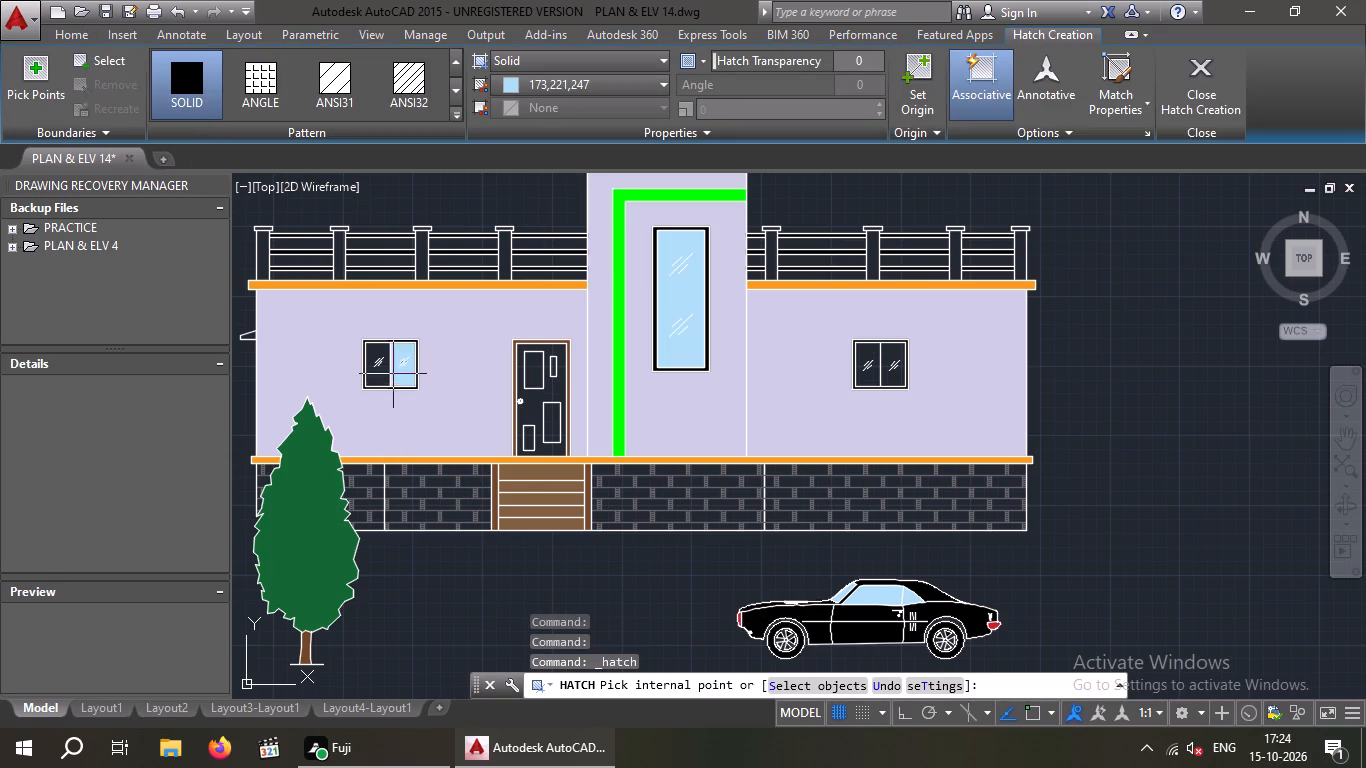
scroll(393, 374, "up", 2)
left_click(367, 380)
left_click(405, 382)
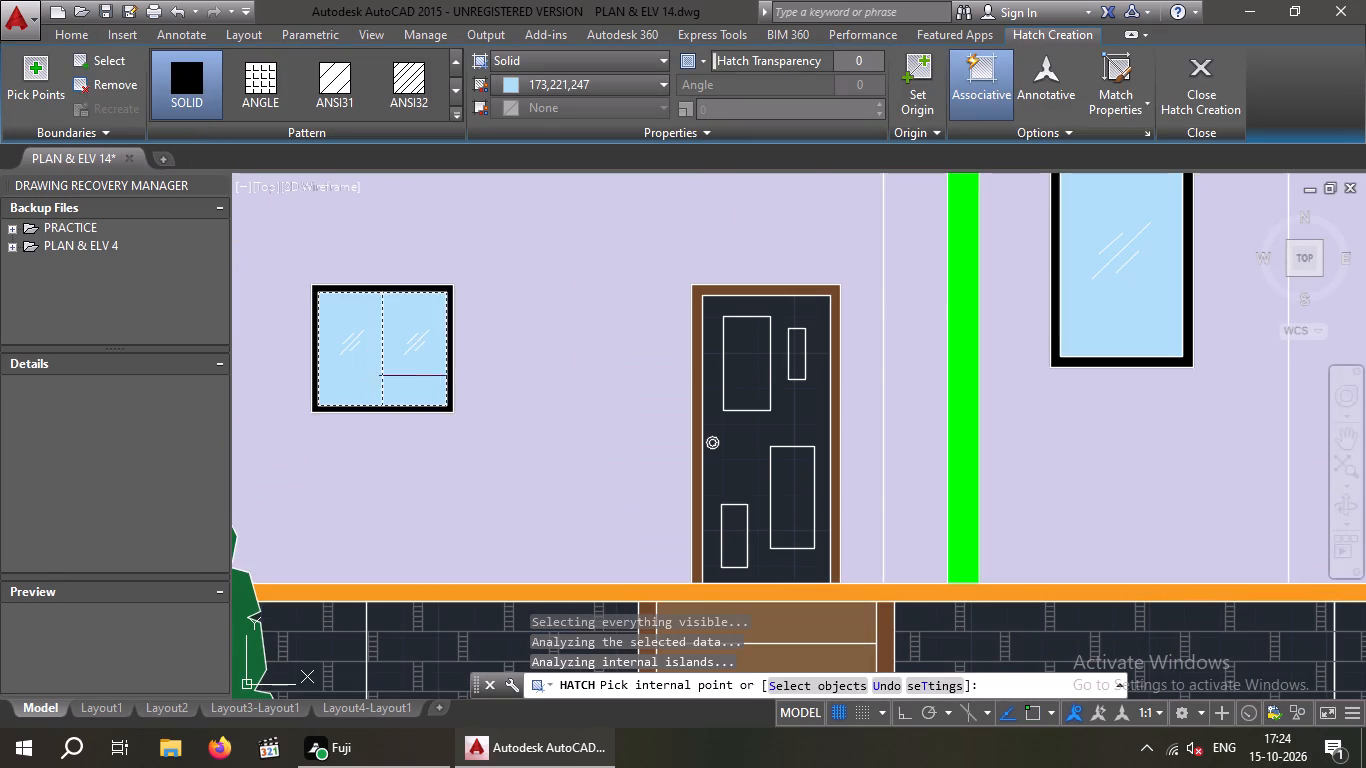
scroll(416, 371, "down", 3)
scroll(706, 371, "up", 3)
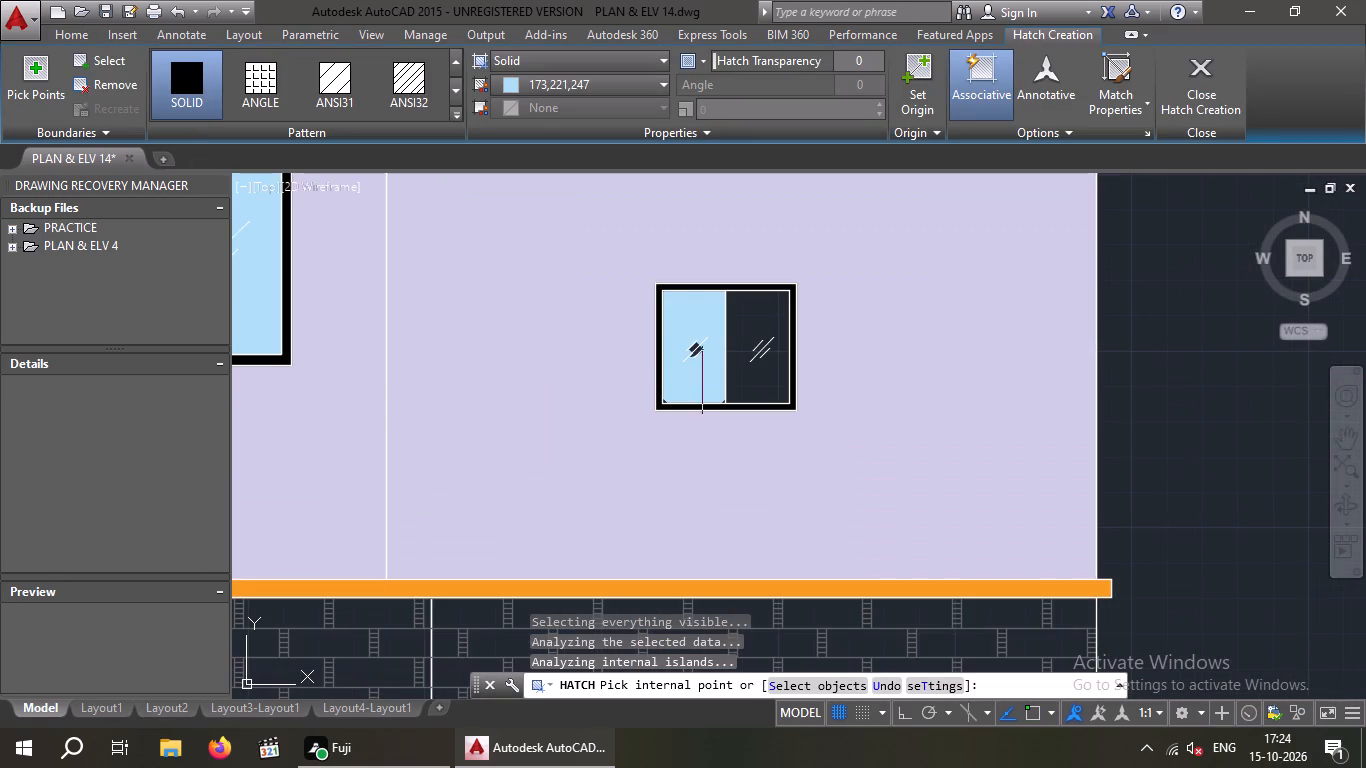
left_click(703, 378)
left_click(748, 375)
scroll(753, 371, "down", 3)
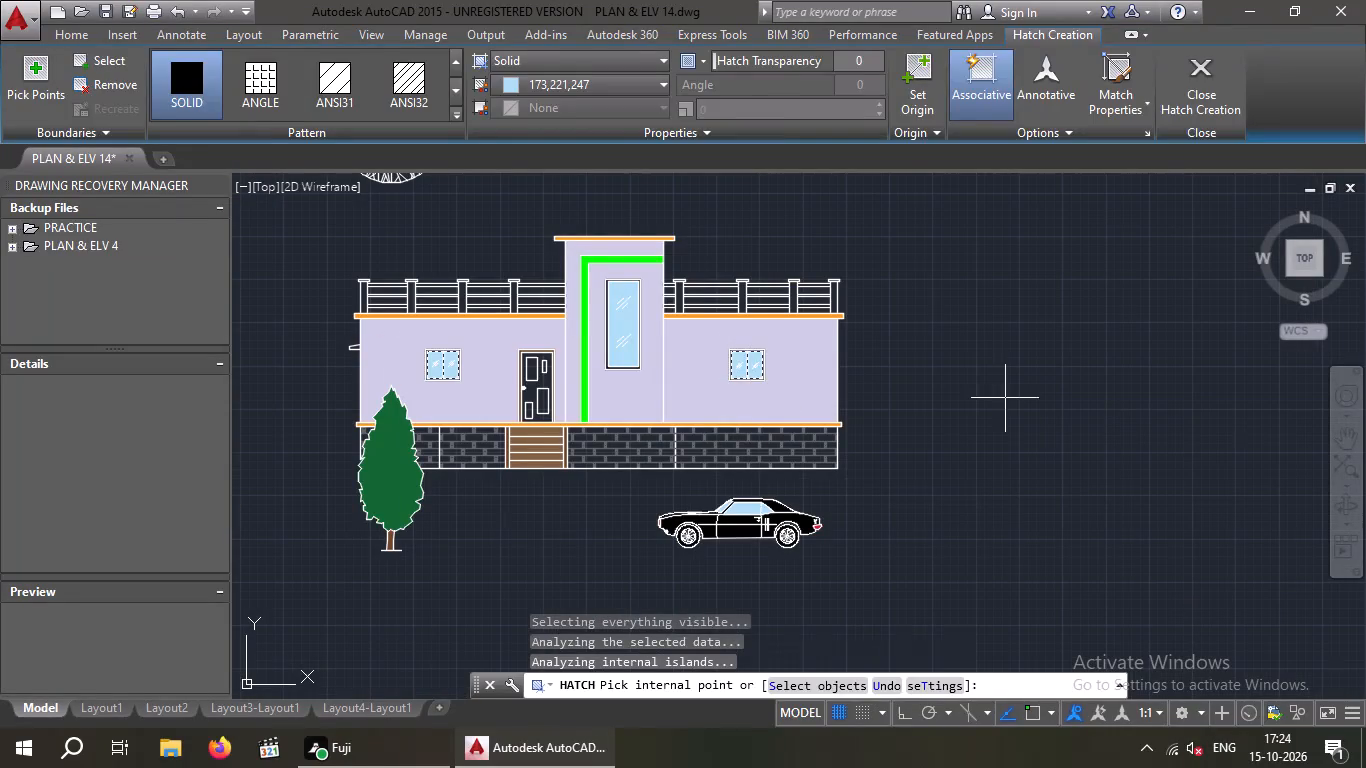
key("Escape")
key("Escape")
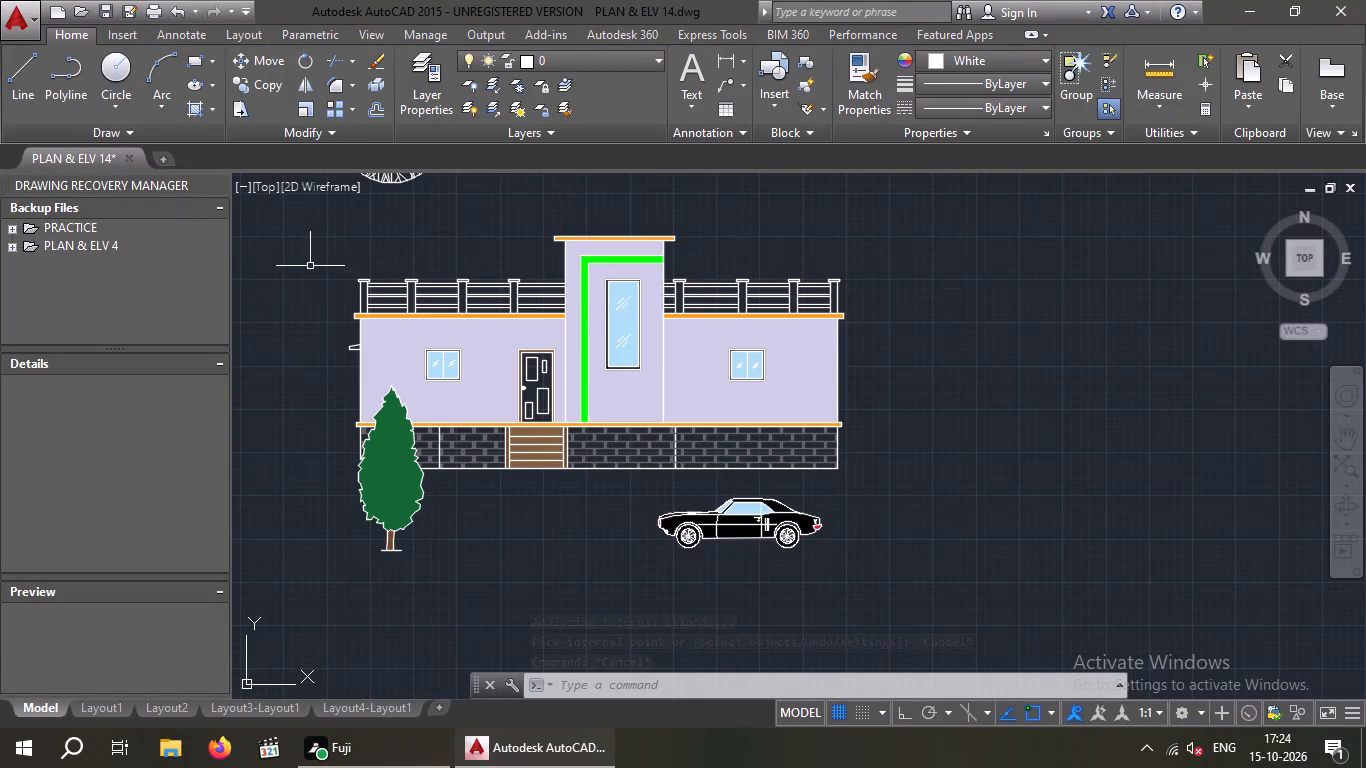
key("Escape")
key("Escape")
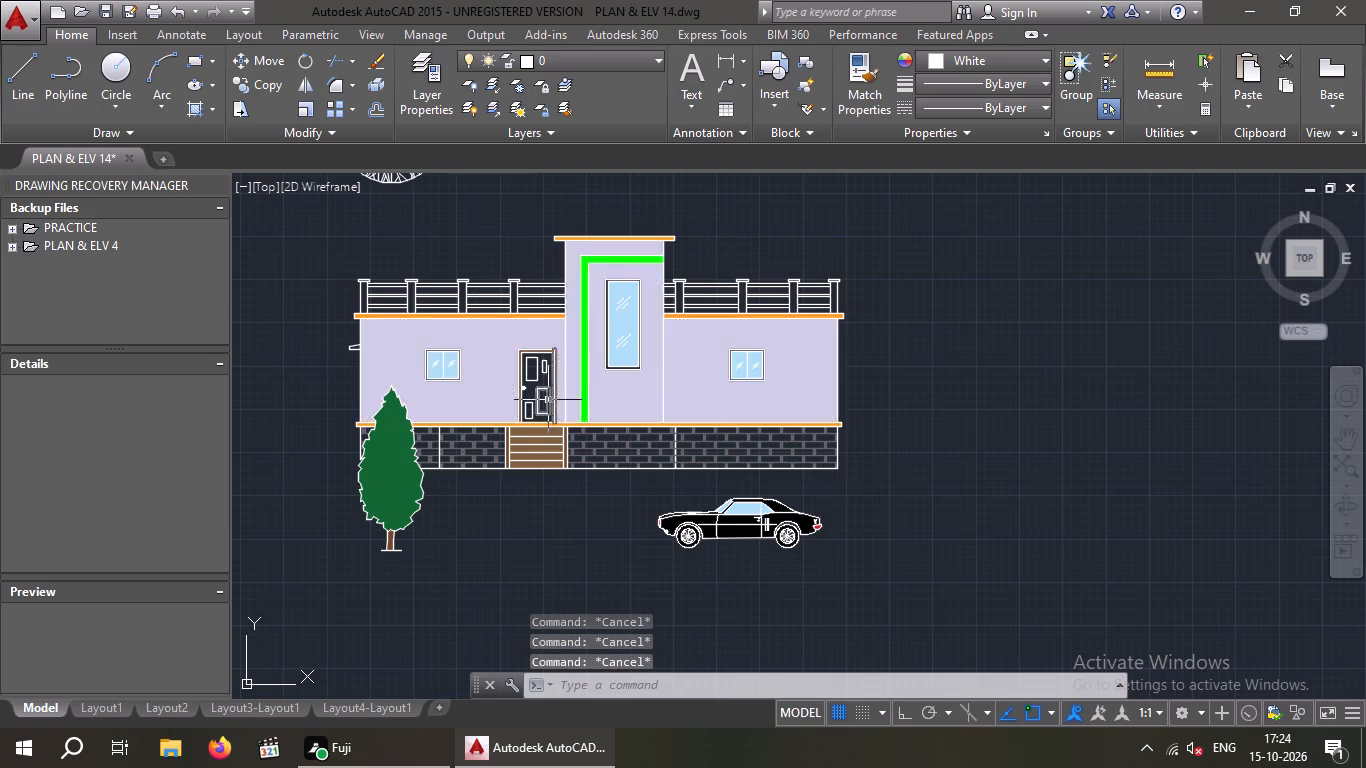
Save the drawing.
scroll(547, 400, "up", 4)
scroll(533, 372, "down", 1)
middle_click_drag(533, 370, 504, 409)
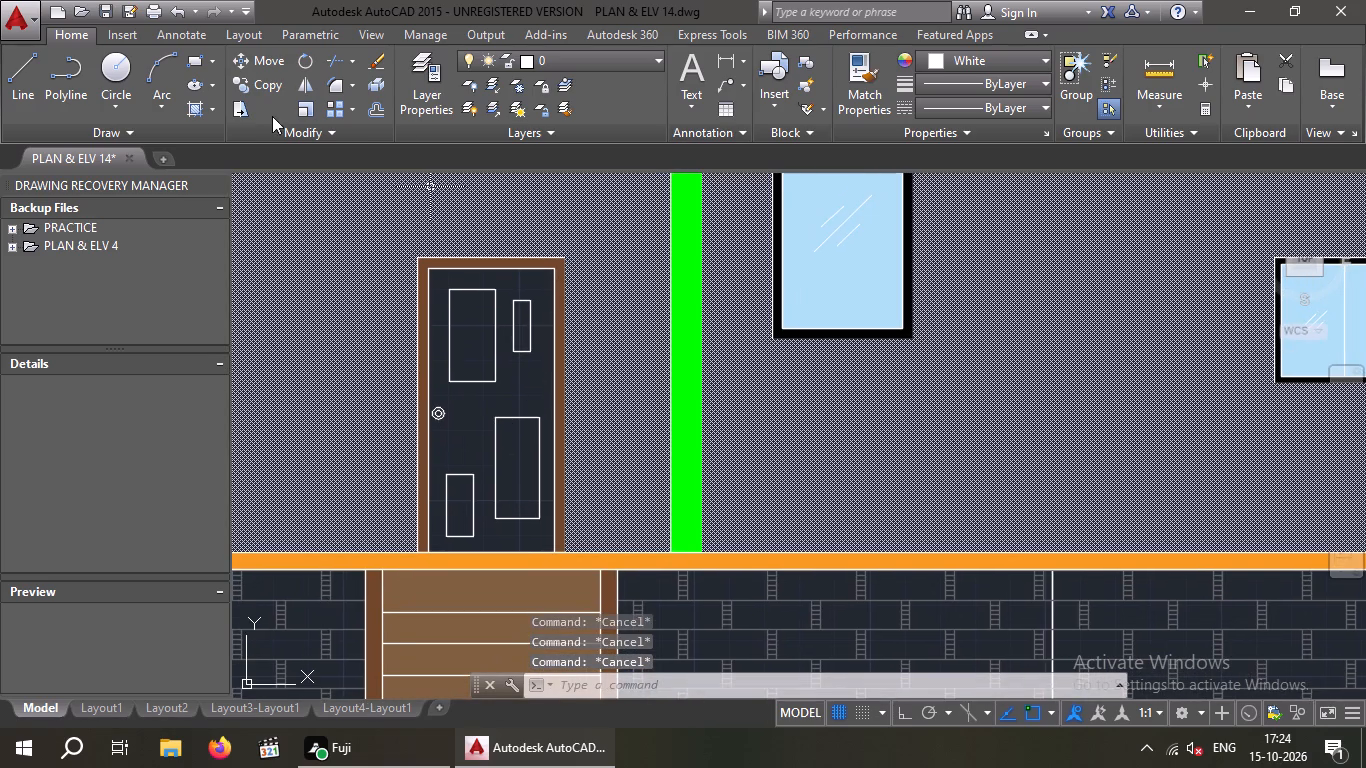
left_click(188, 108)
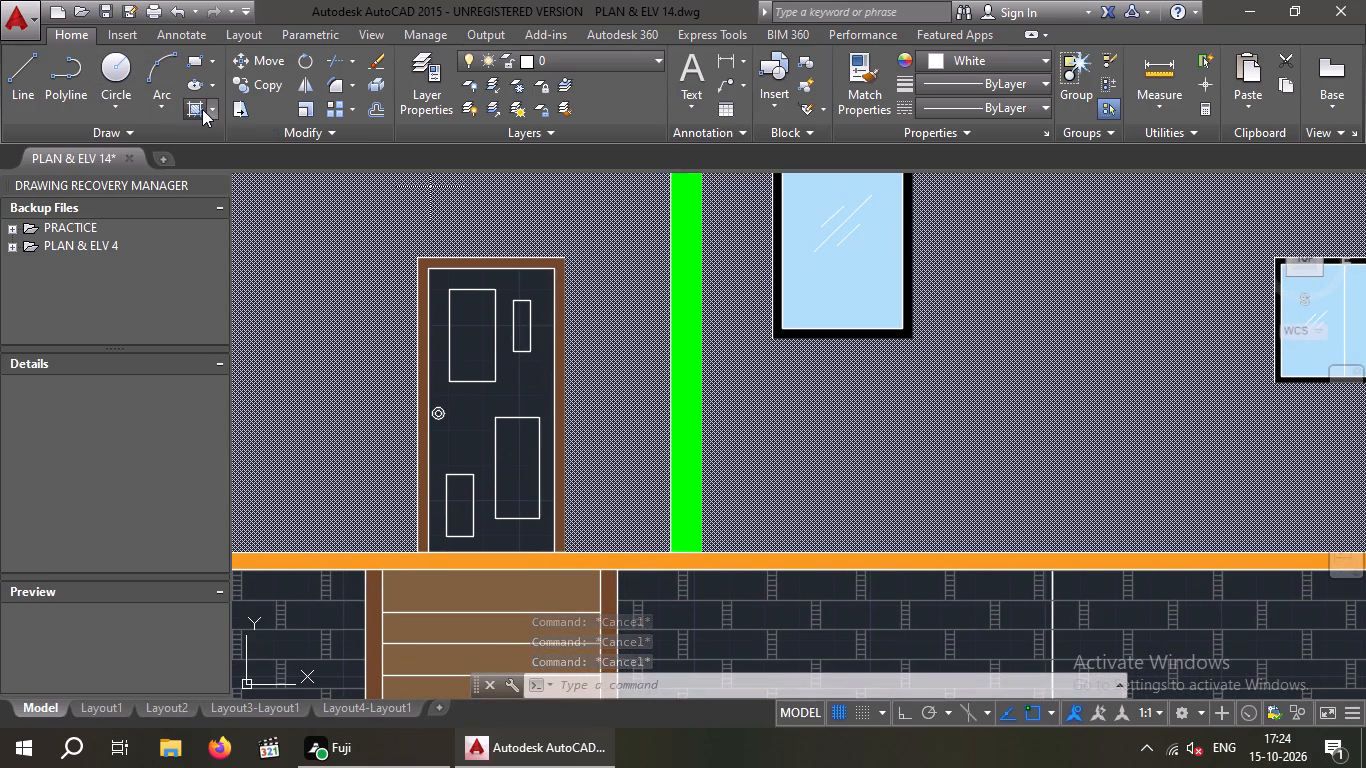
key("ctrl+s")
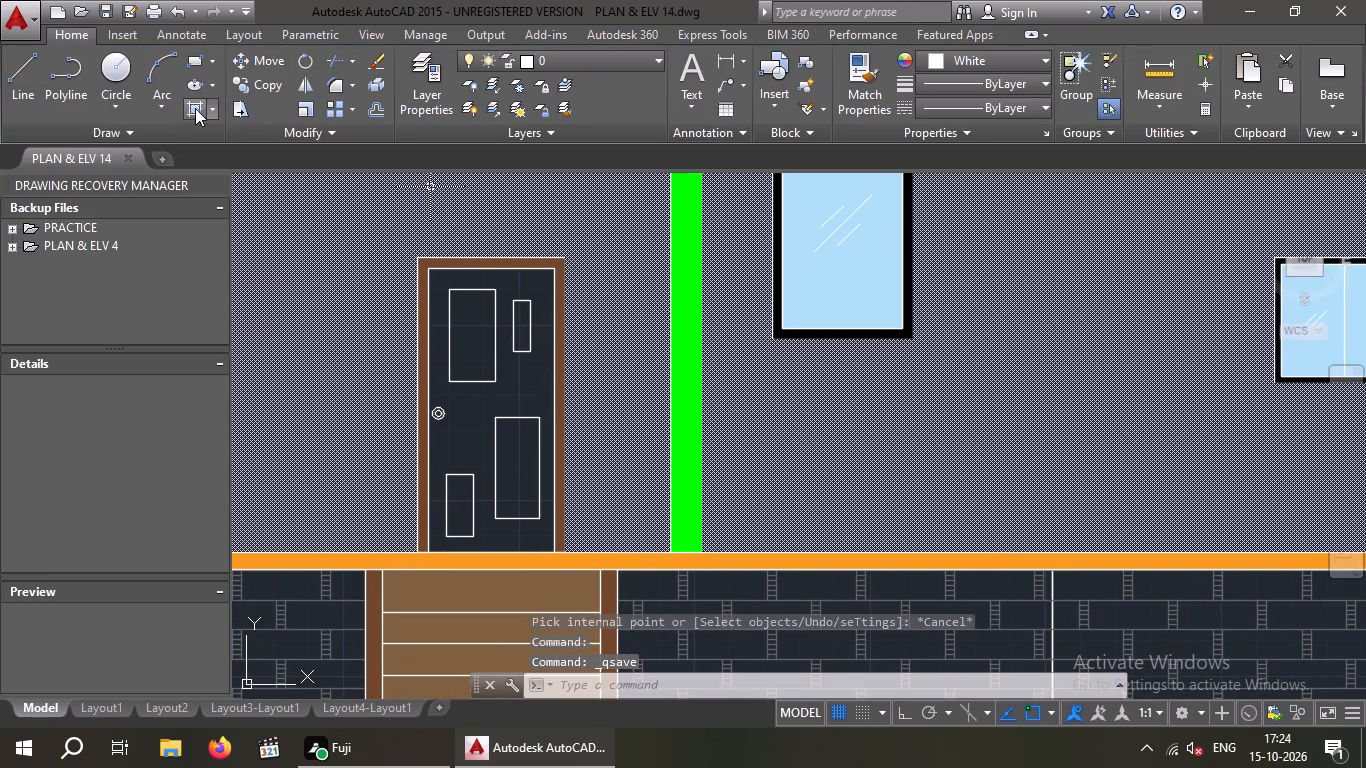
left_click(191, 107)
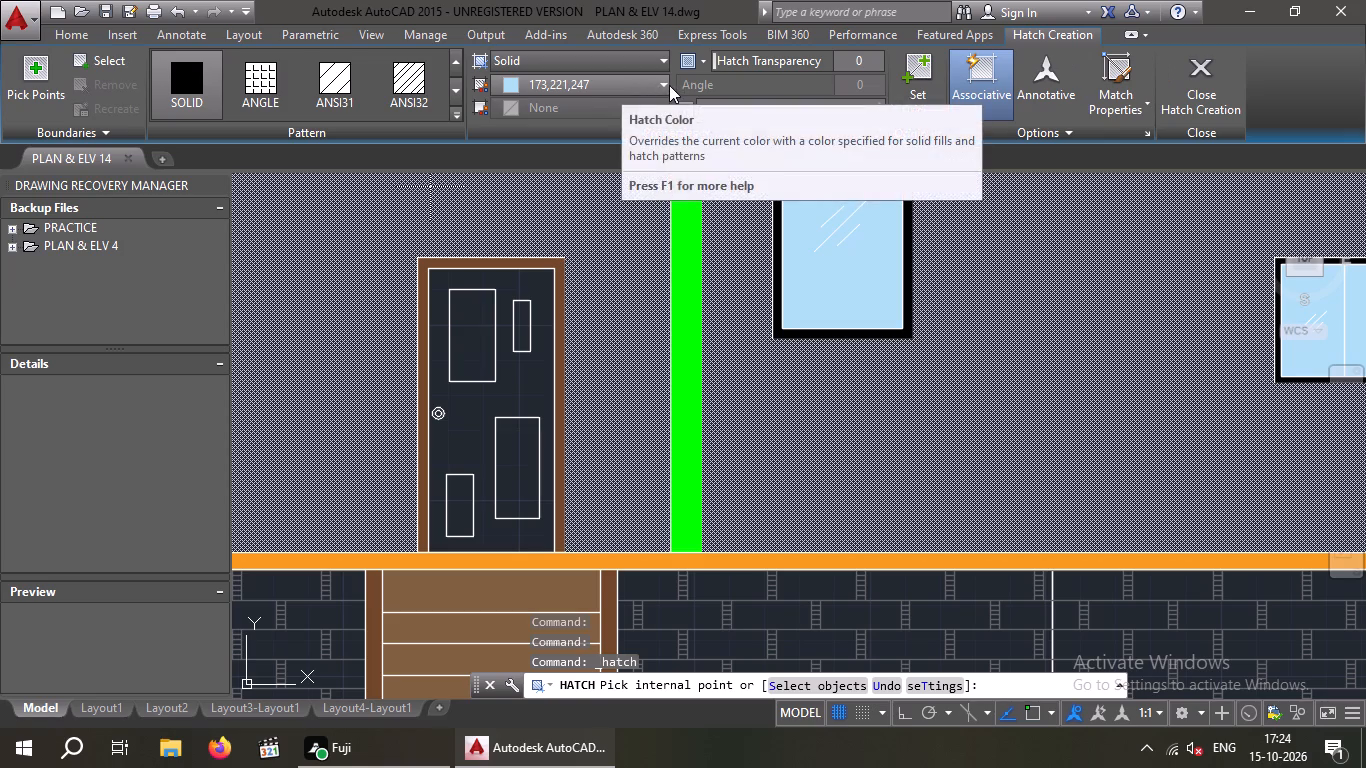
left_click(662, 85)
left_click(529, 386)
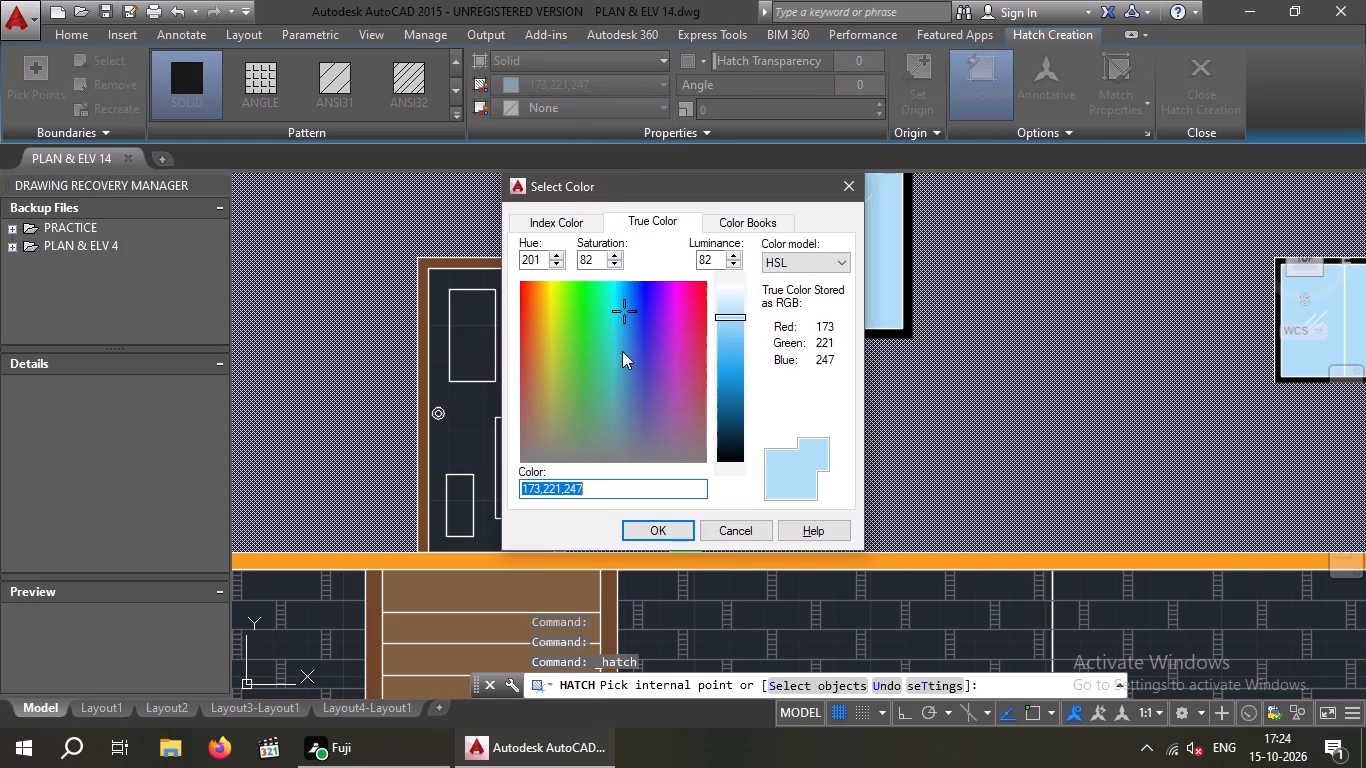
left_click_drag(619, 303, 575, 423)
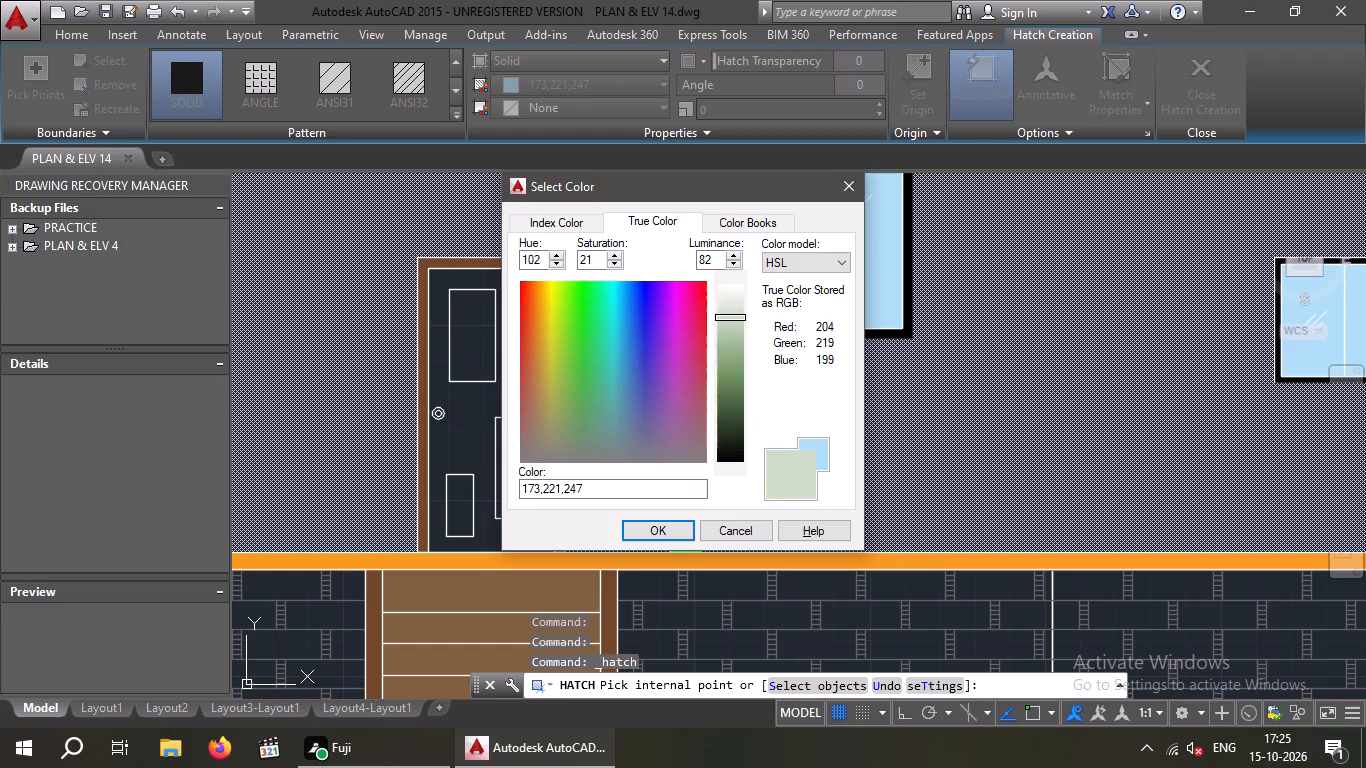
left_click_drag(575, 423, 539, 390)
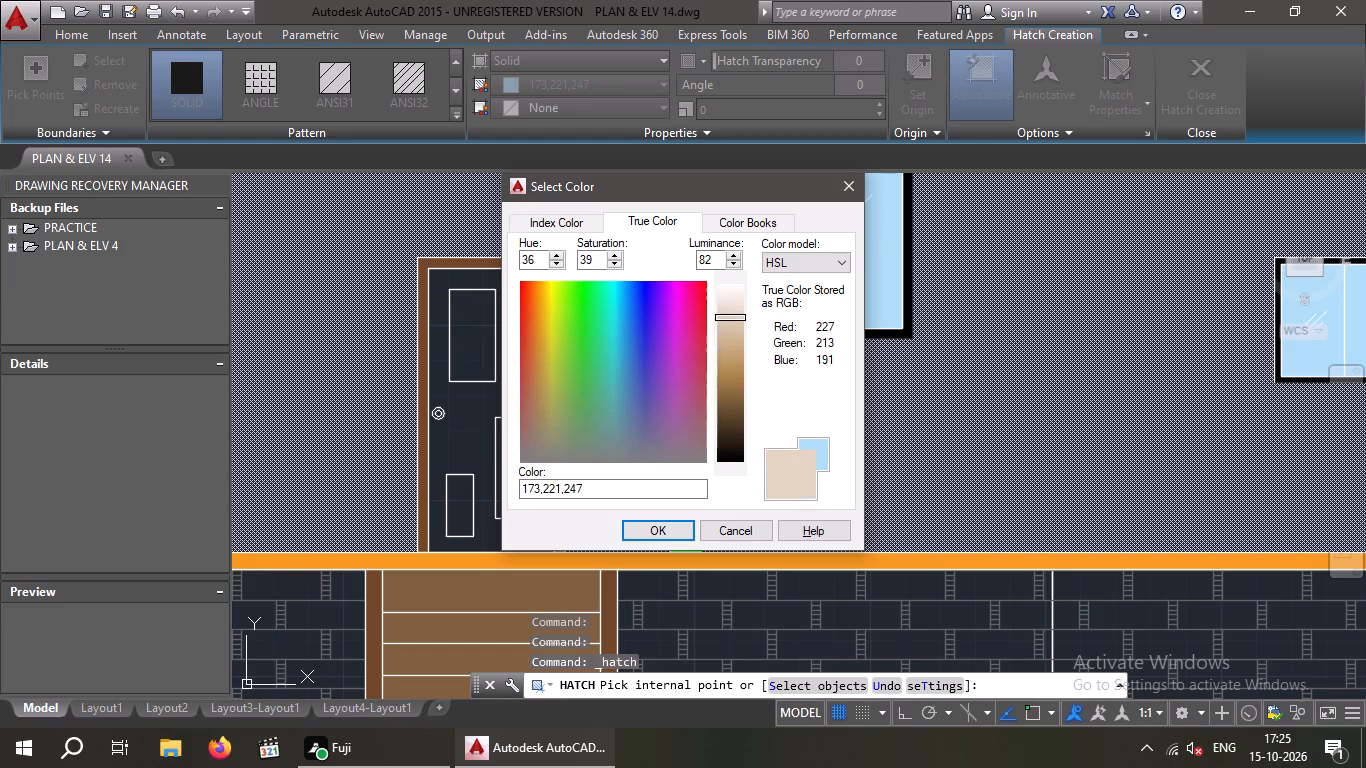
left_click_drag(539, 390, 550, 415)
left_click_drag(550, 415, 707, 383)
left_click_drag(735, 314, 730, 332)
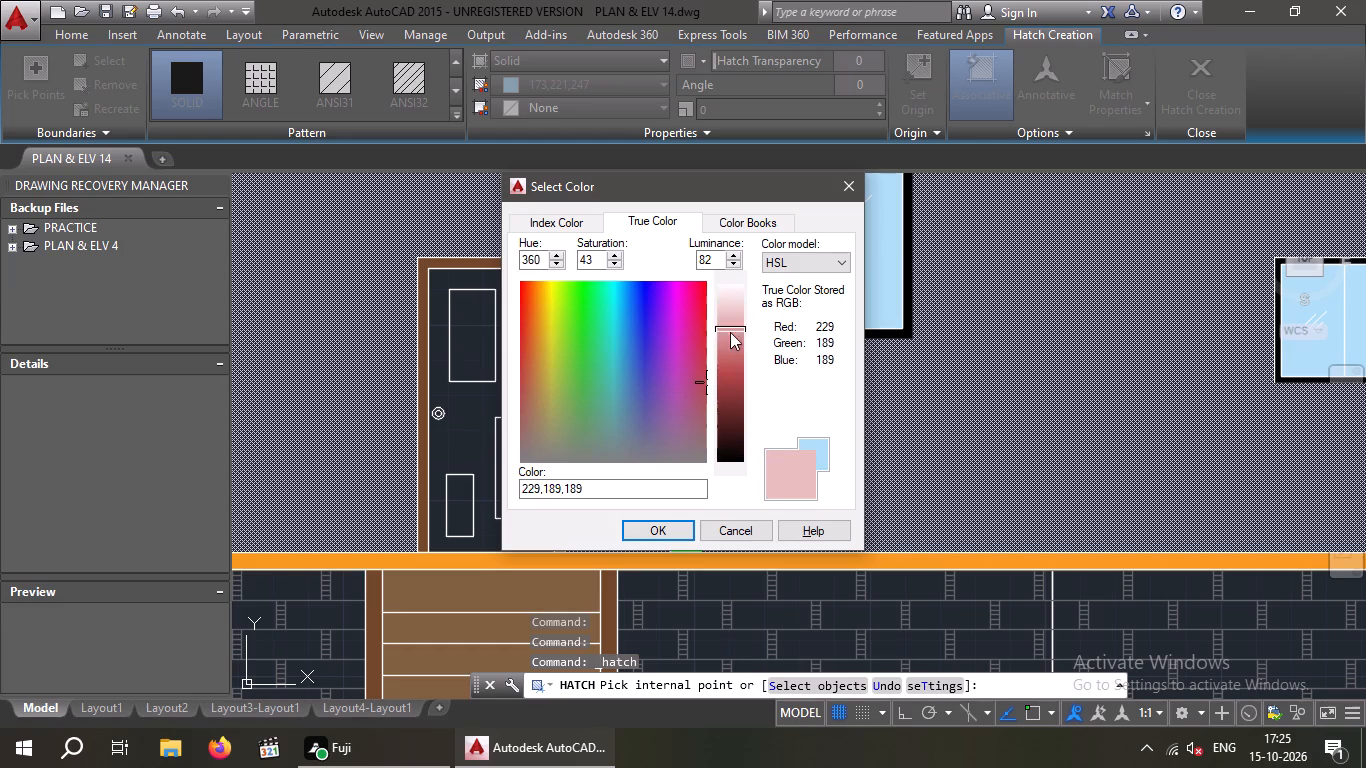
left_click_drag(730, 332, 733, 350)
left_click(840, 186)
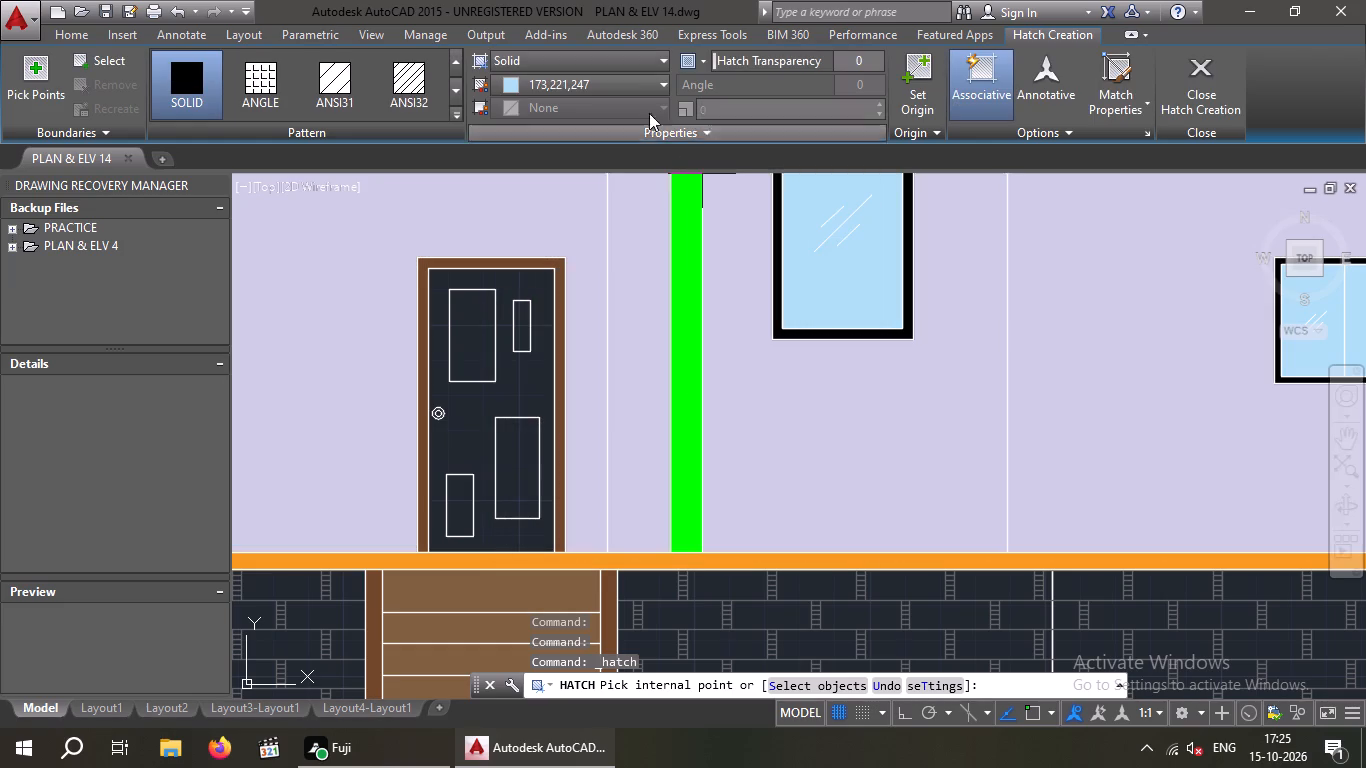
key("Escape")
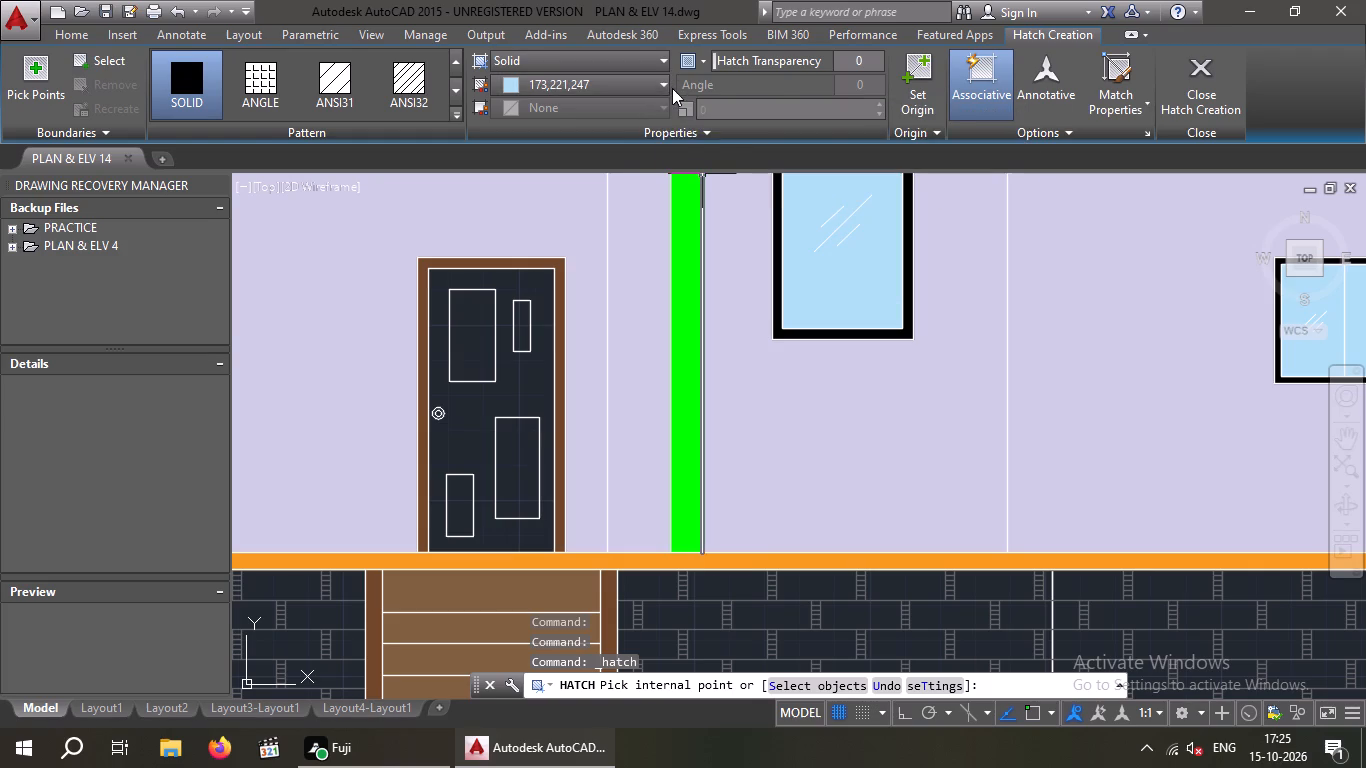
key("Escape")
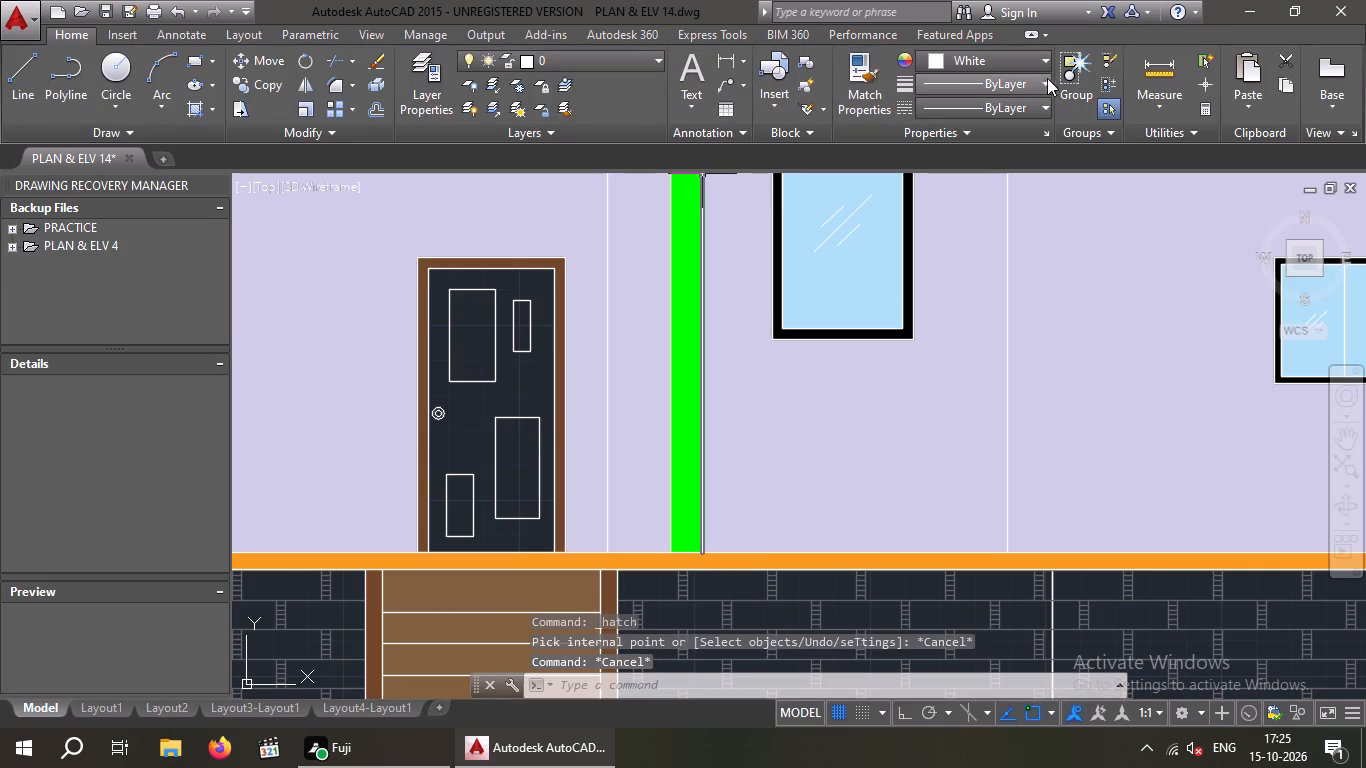
Make index colour 219 current and fill the door leaf around its panels with the SOLID hatch in that dark purple.
left_click(1037, 58)
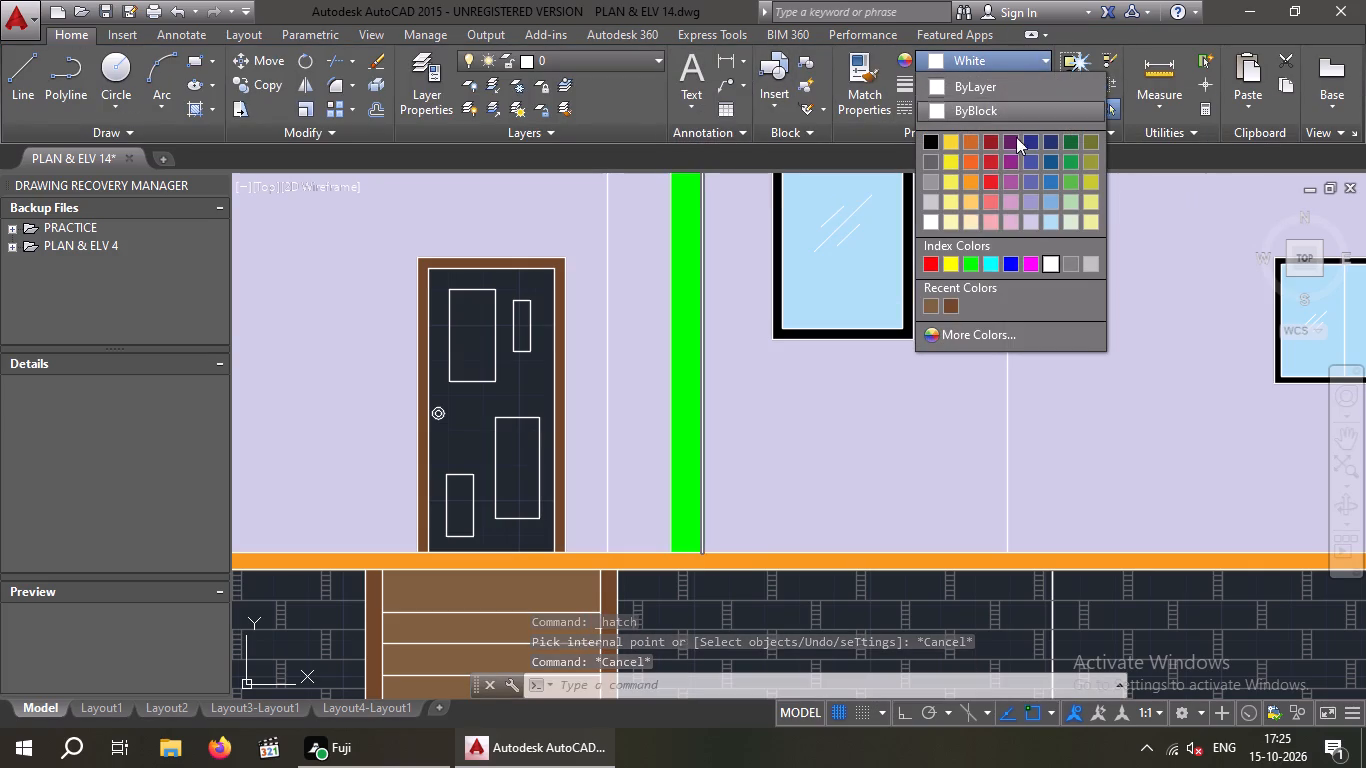
left_click(964, 340)
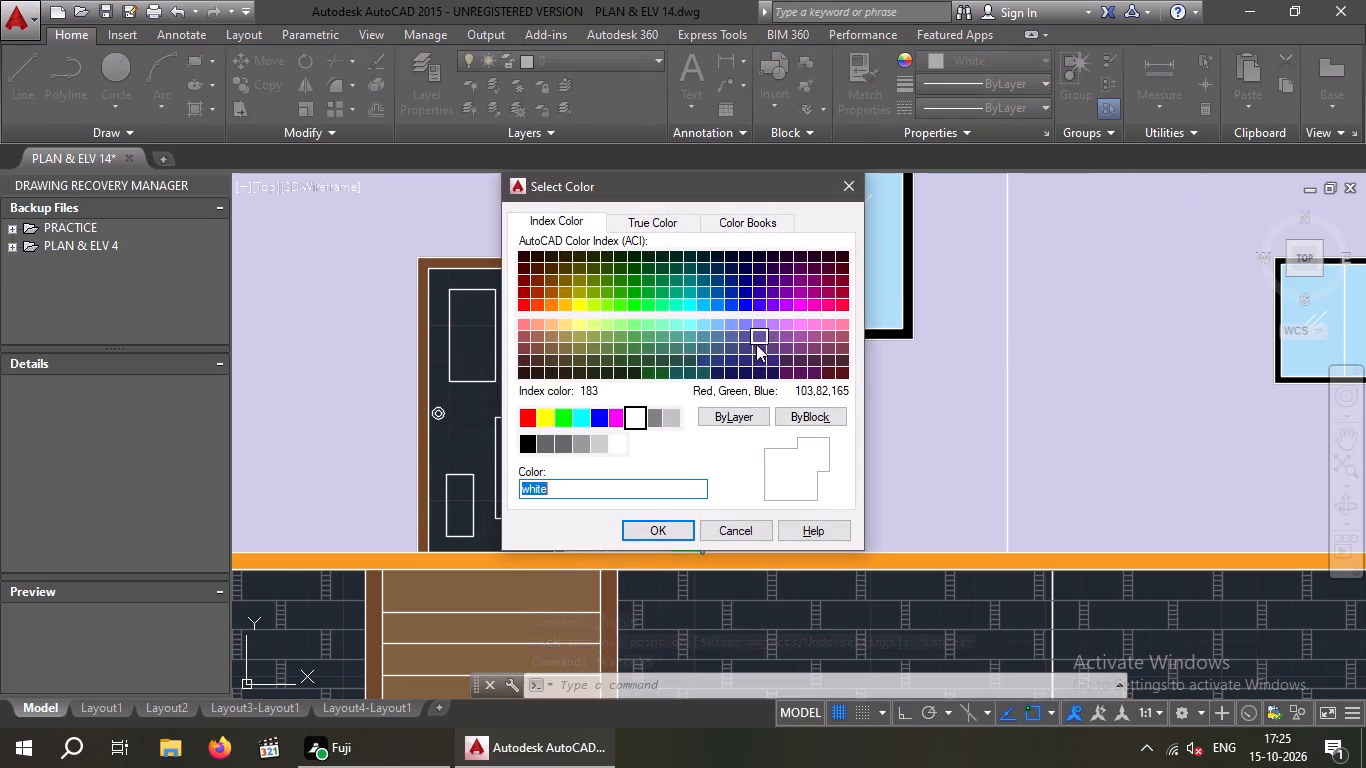
left_click(775, 281)
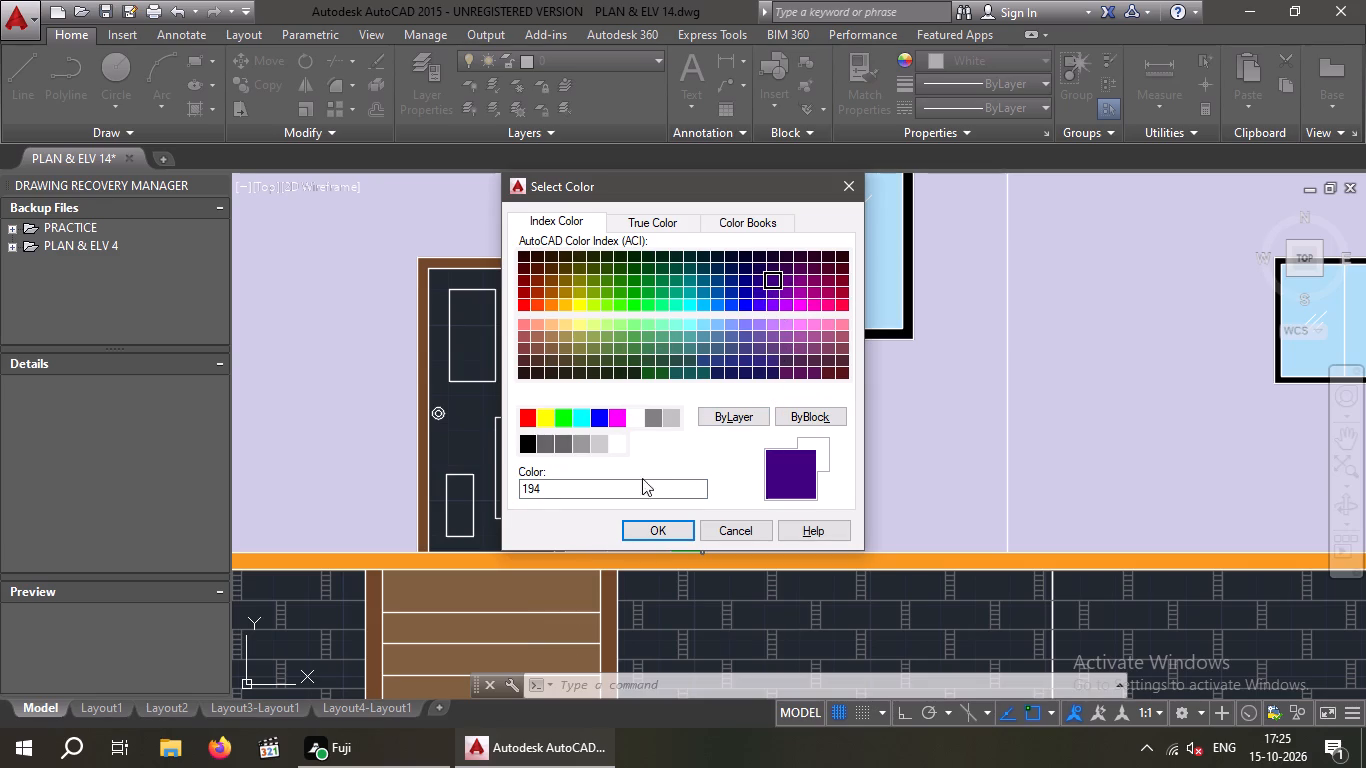
left_click(789, 373)
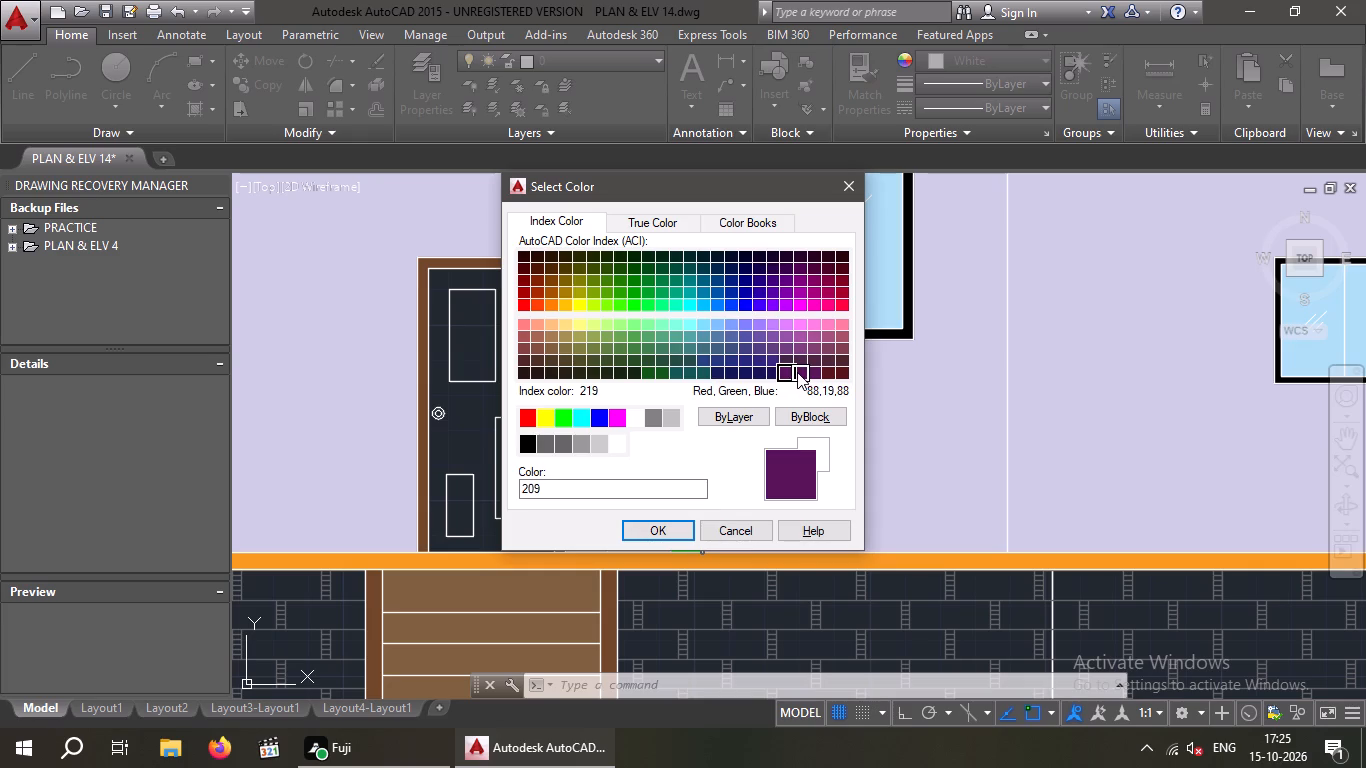
left_click(804, 372)
left_click(816, 373)
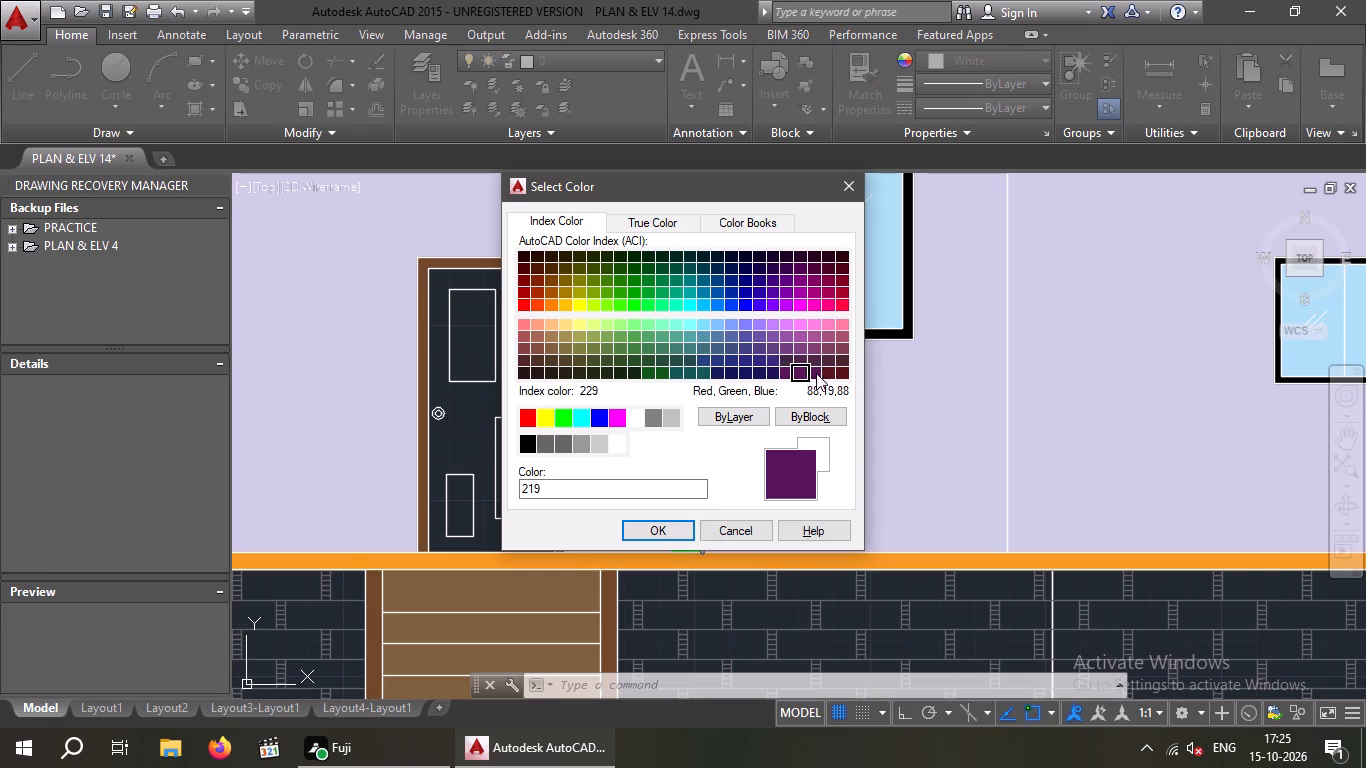
left_click(838, 370)
left_click(842, 371)
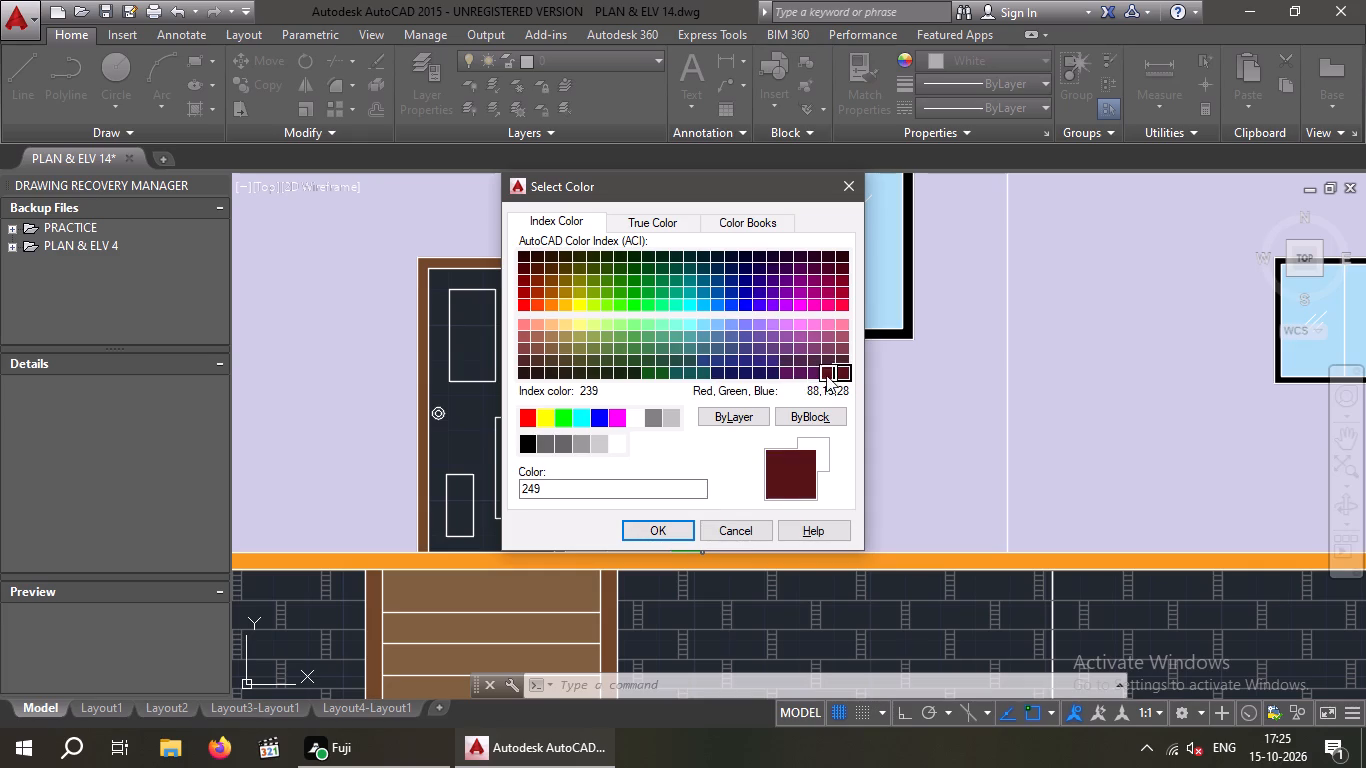
left_click(823, 375)
left_click(802, 376)
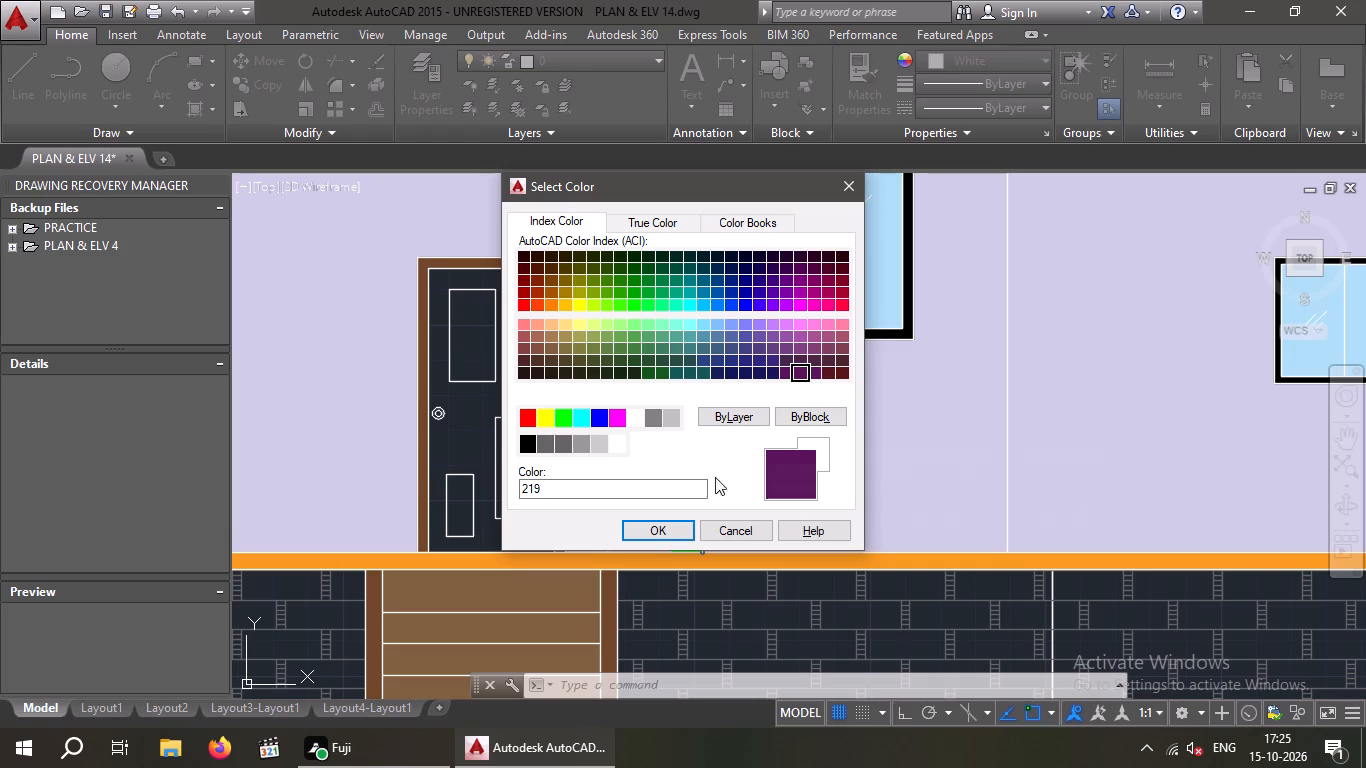
left_click(661, 528)
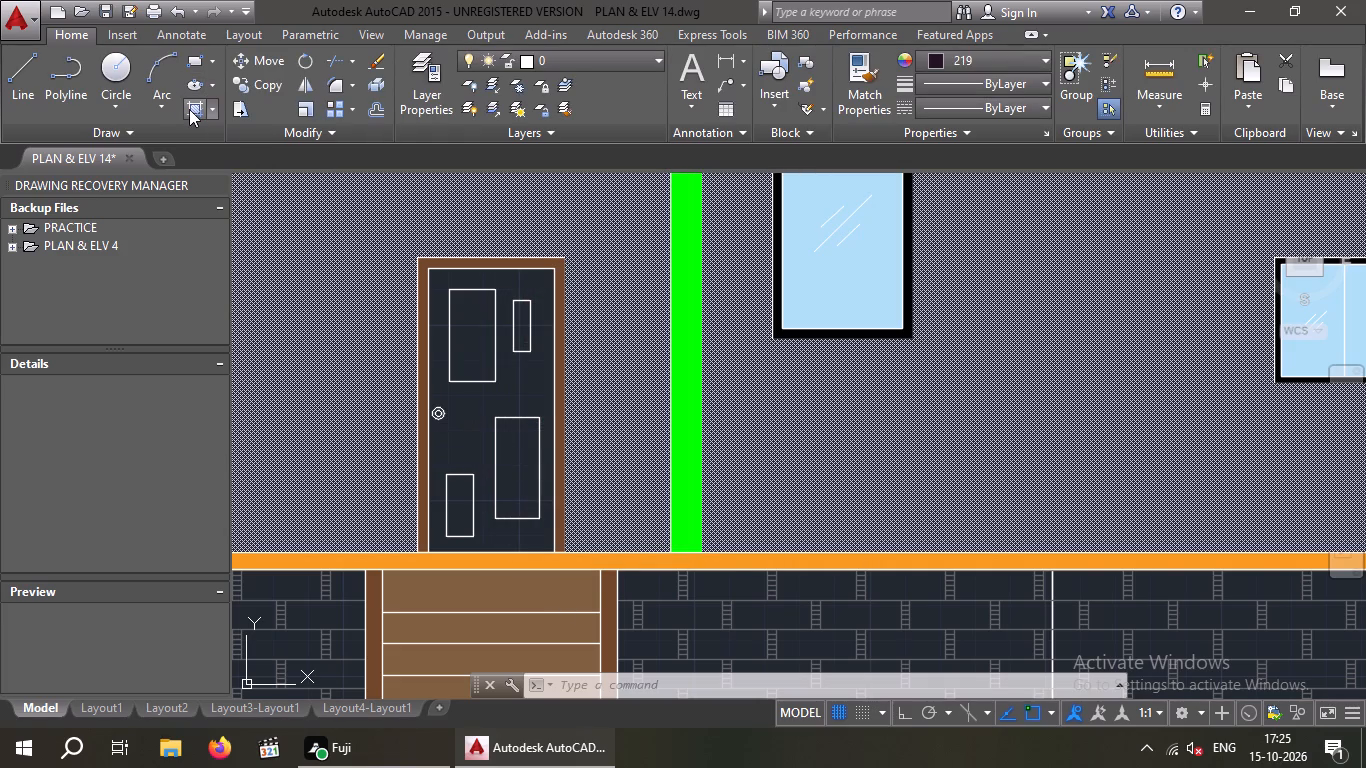
left_click(190, 109)
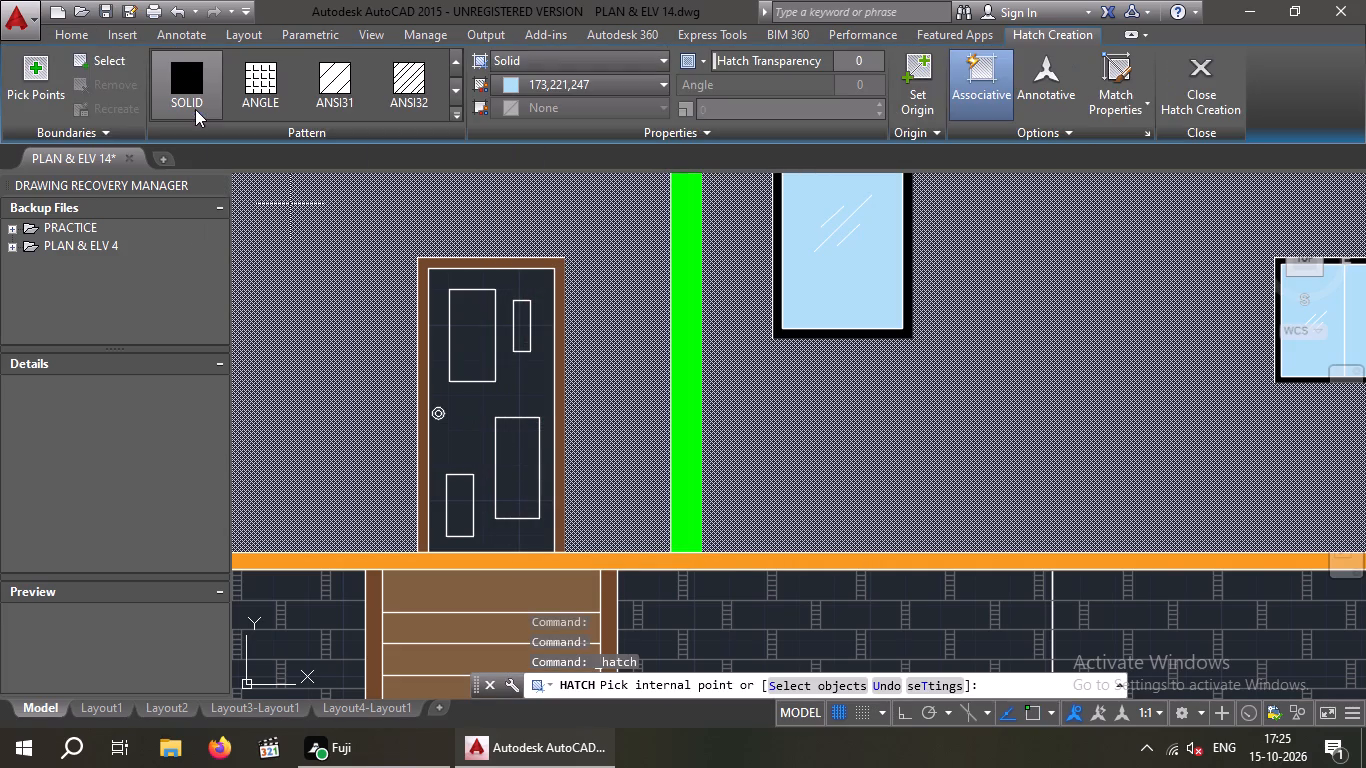
left_click(649, 84)
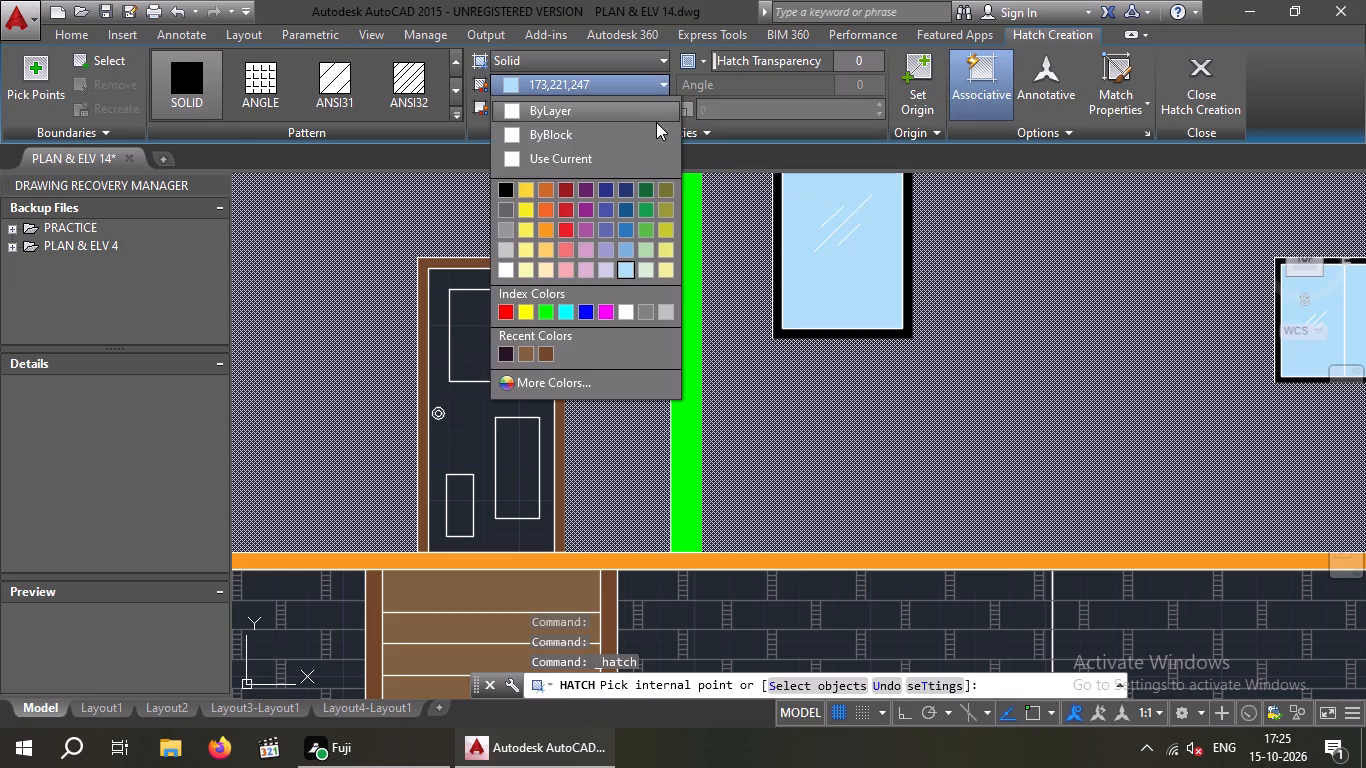
left_click(504, 351)
left_click(466, 417)
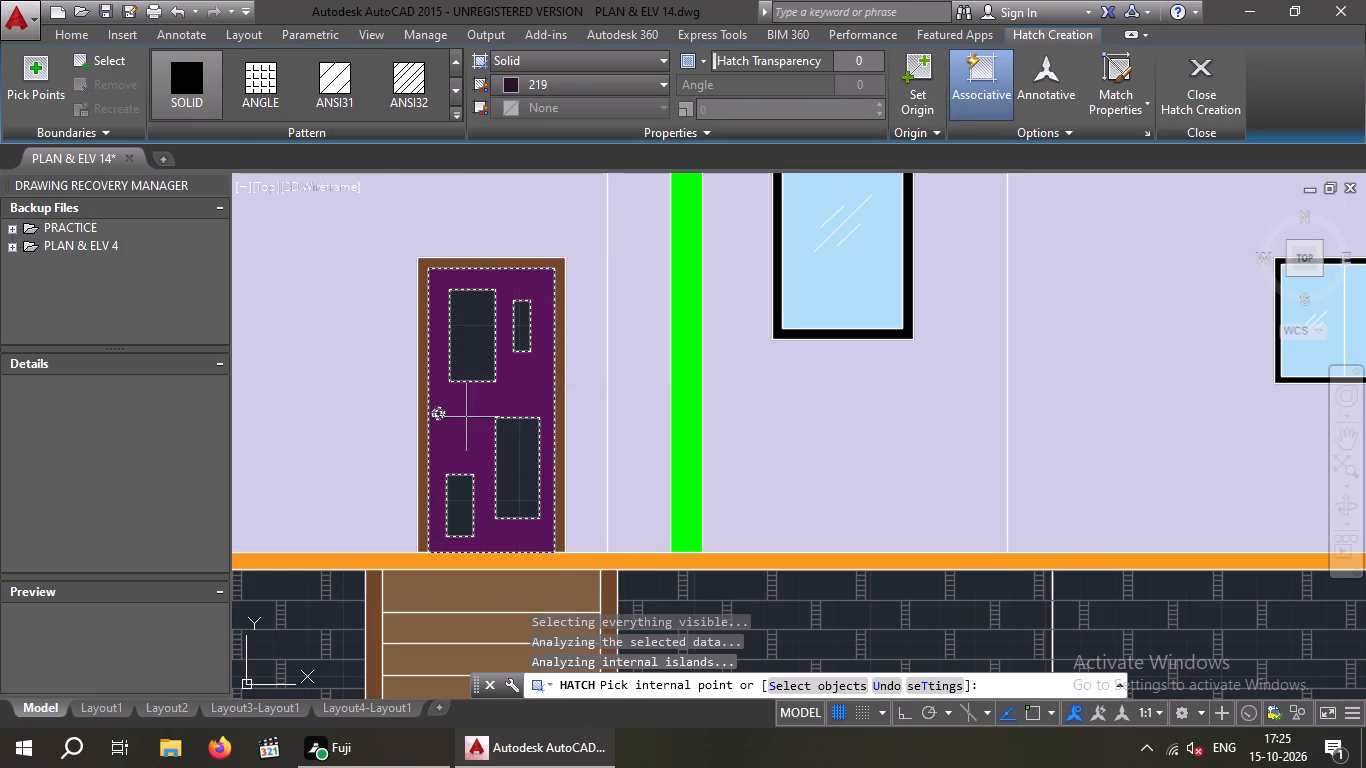
key("Escape")
key("Escape")
Make index colour 225 current and fill the four rectangular door panels with the SOLID hatch in that lighter purple.
scroll(491, 268, "down", 1)
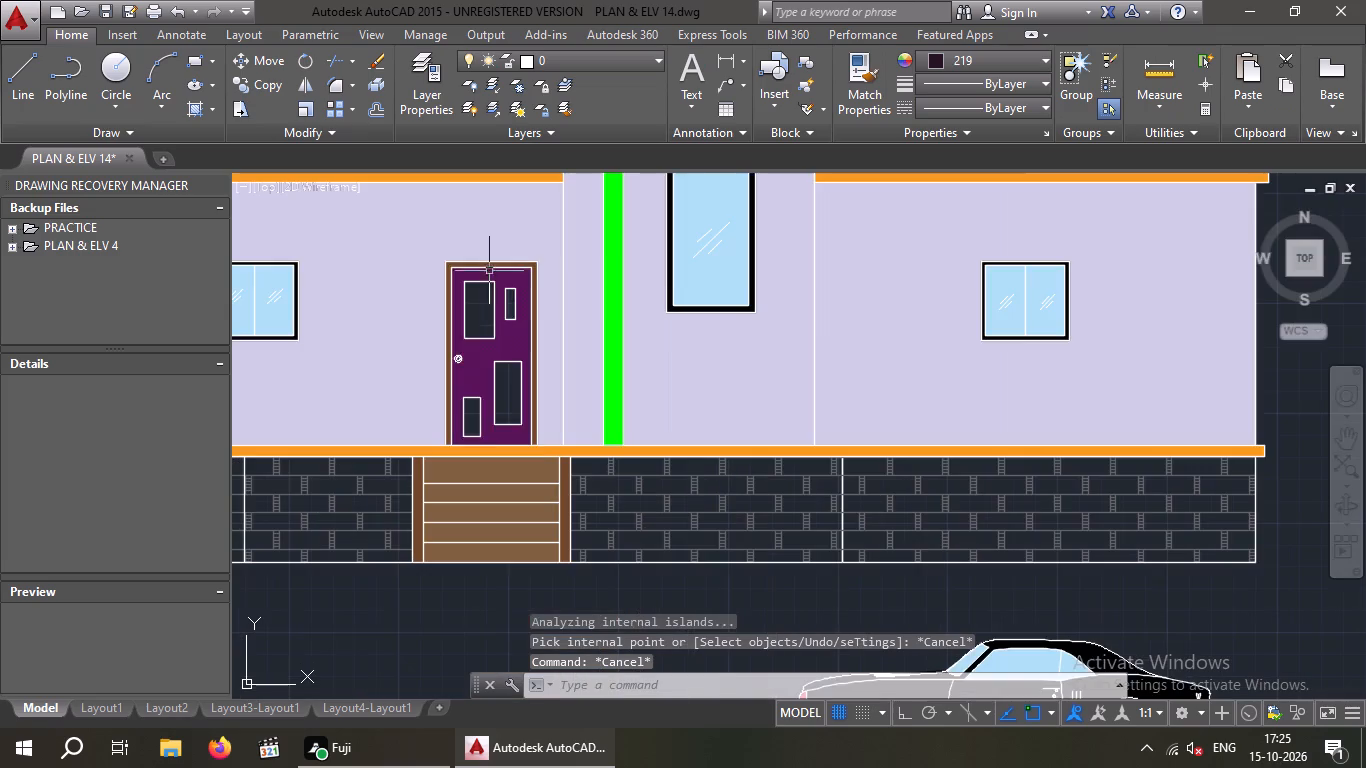
middle_click_drag(484, 310, 433, 392)
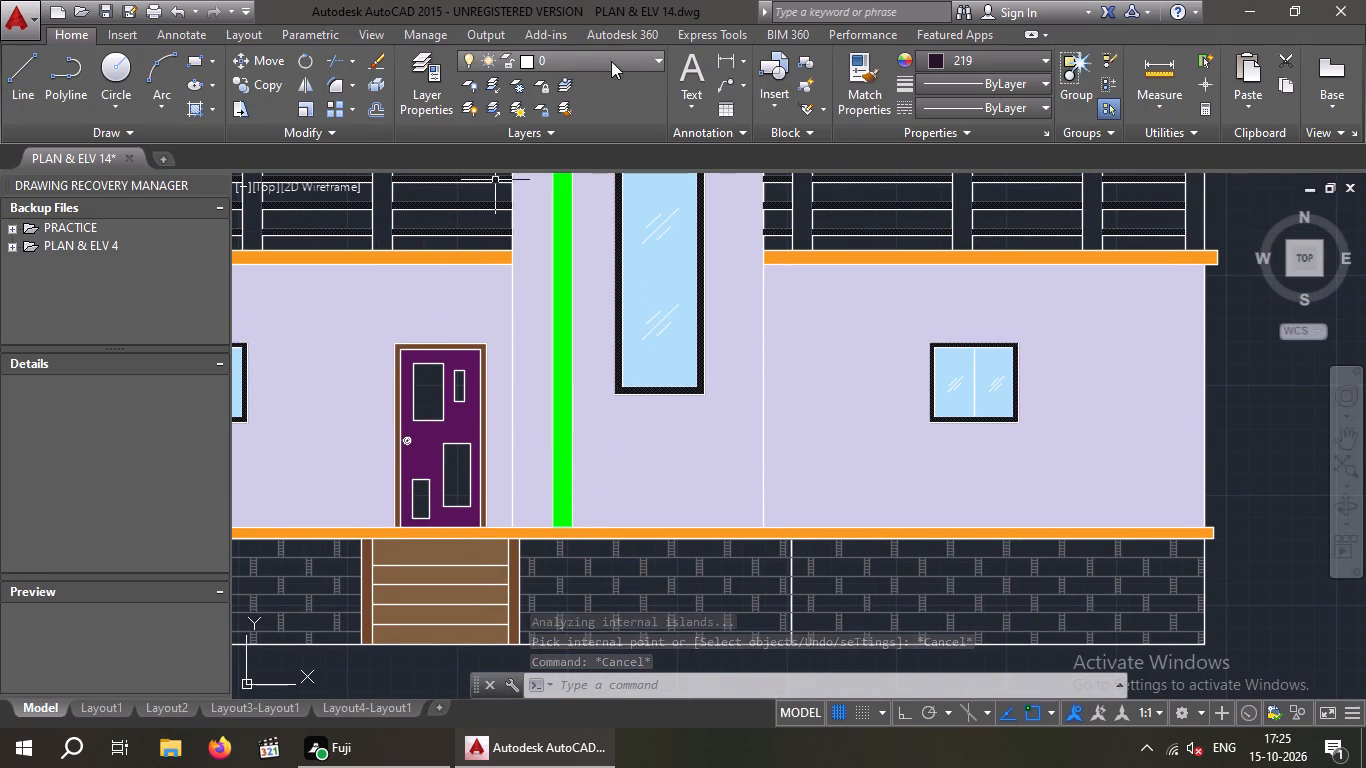
left_click(1038, 63)
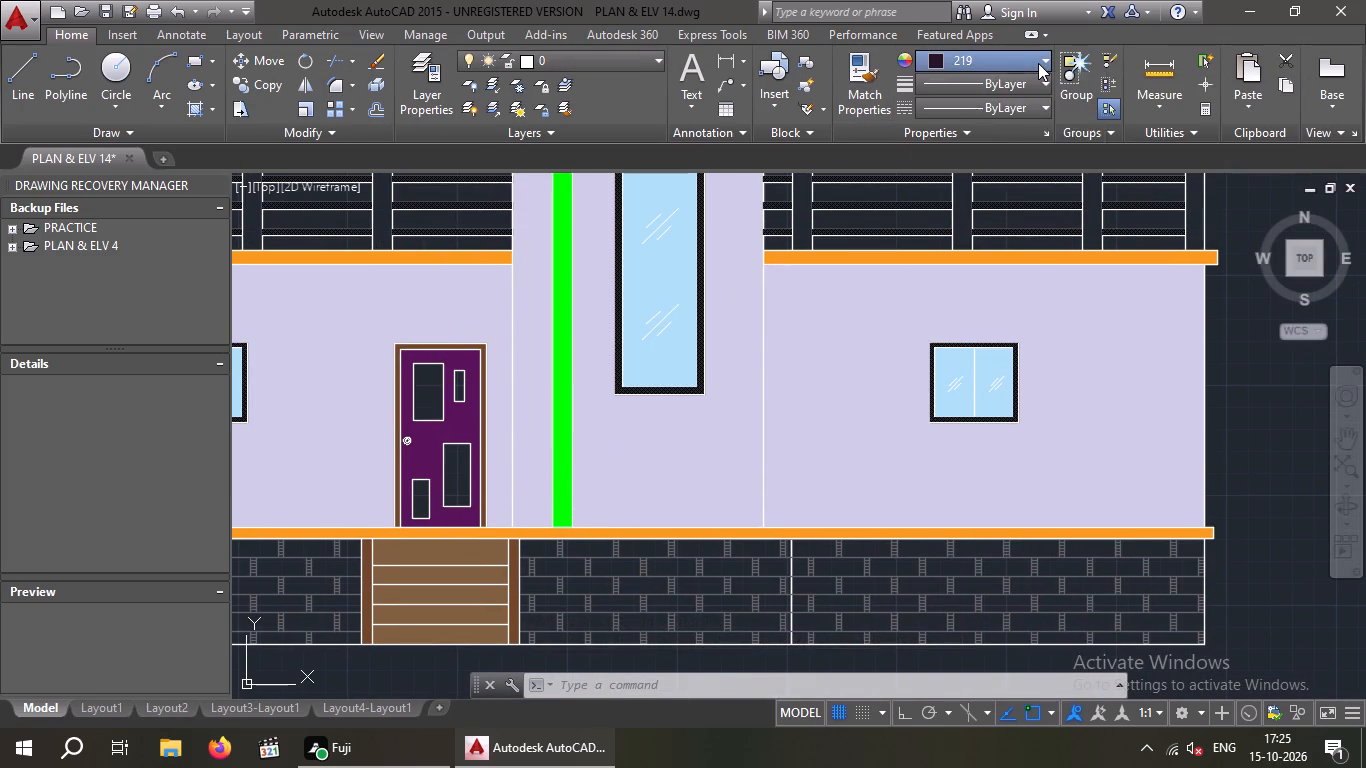
left_click(969, 337)
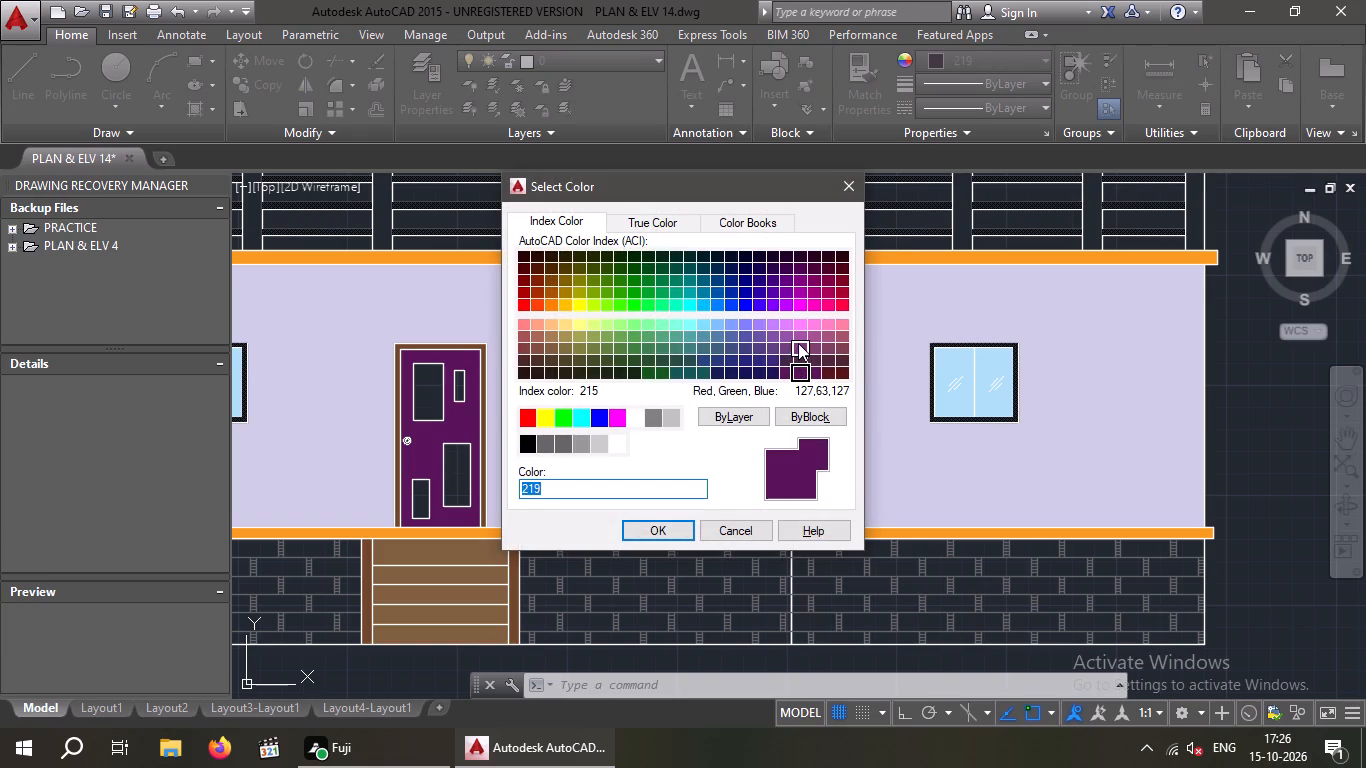
left_click(801, 337)
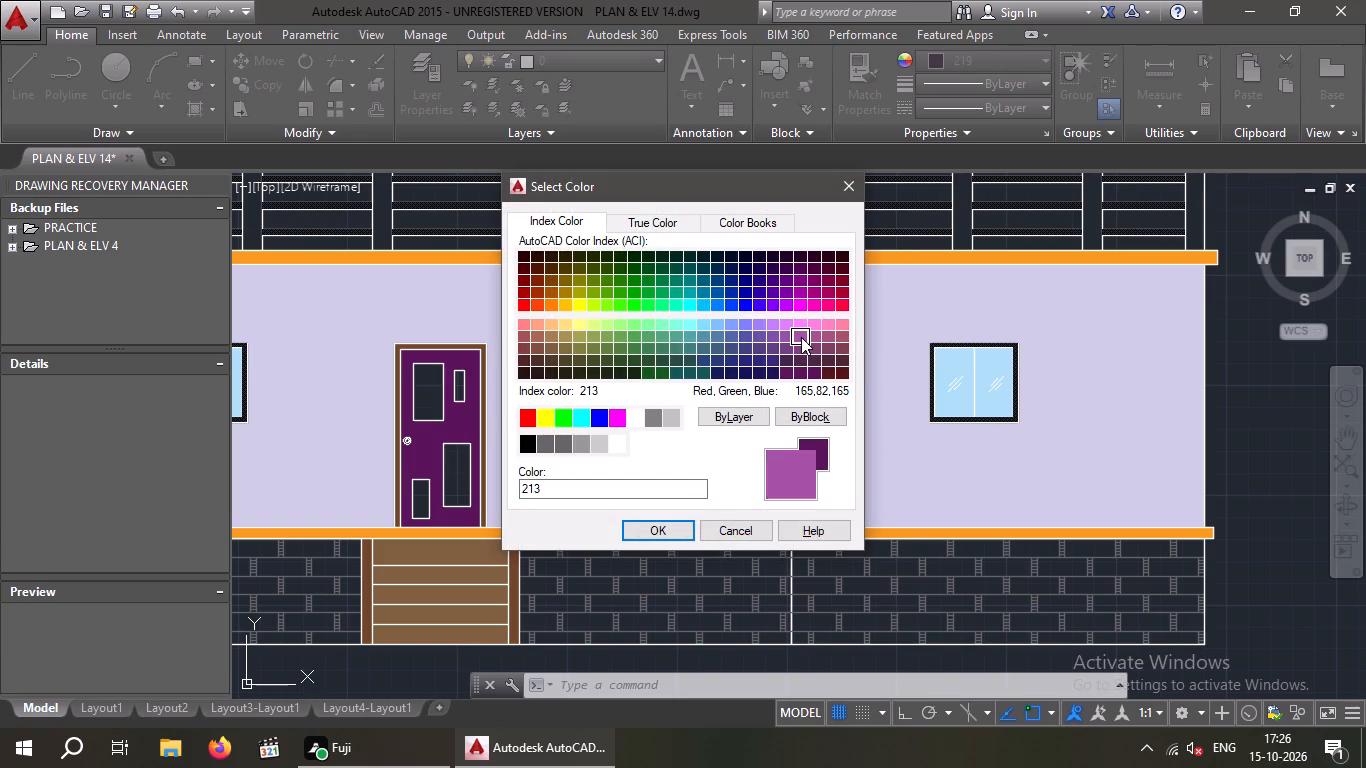
left_click(804, 349)
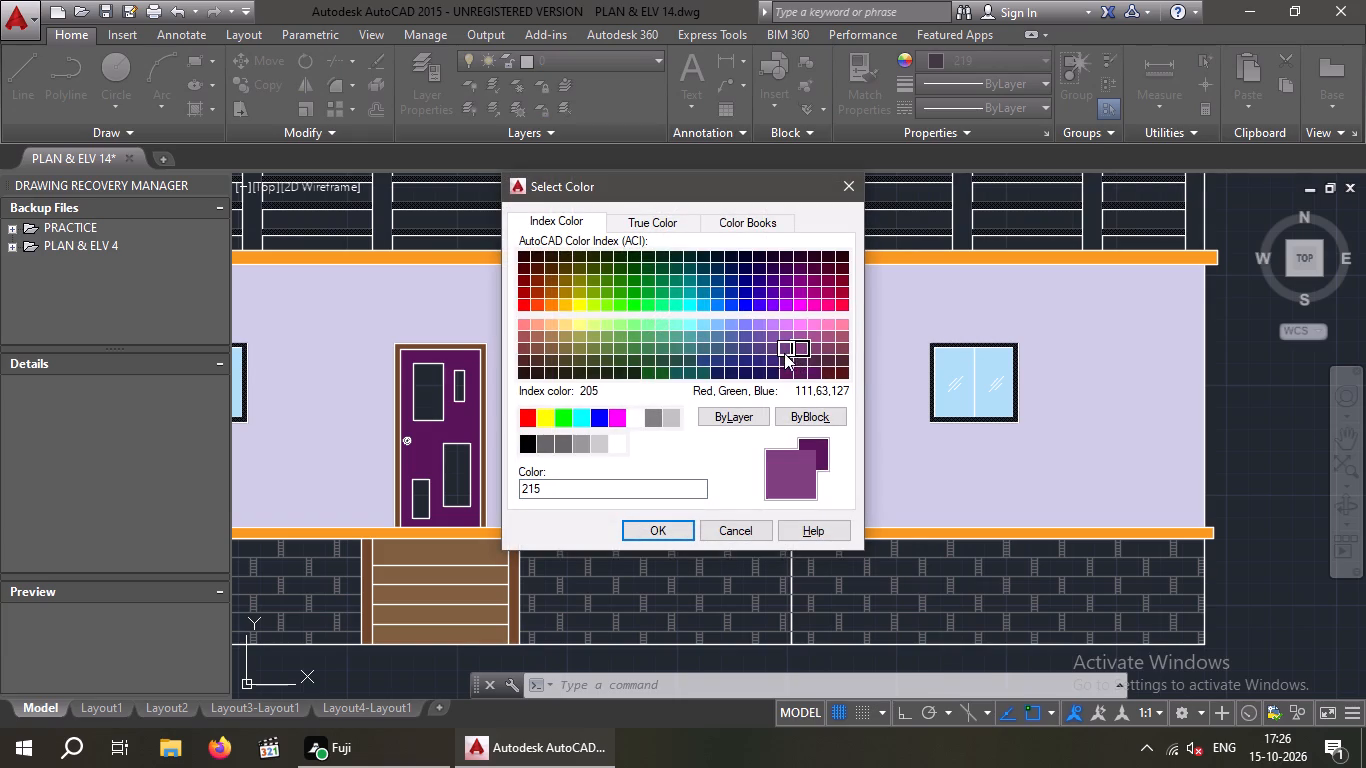
left_click(784, 350)
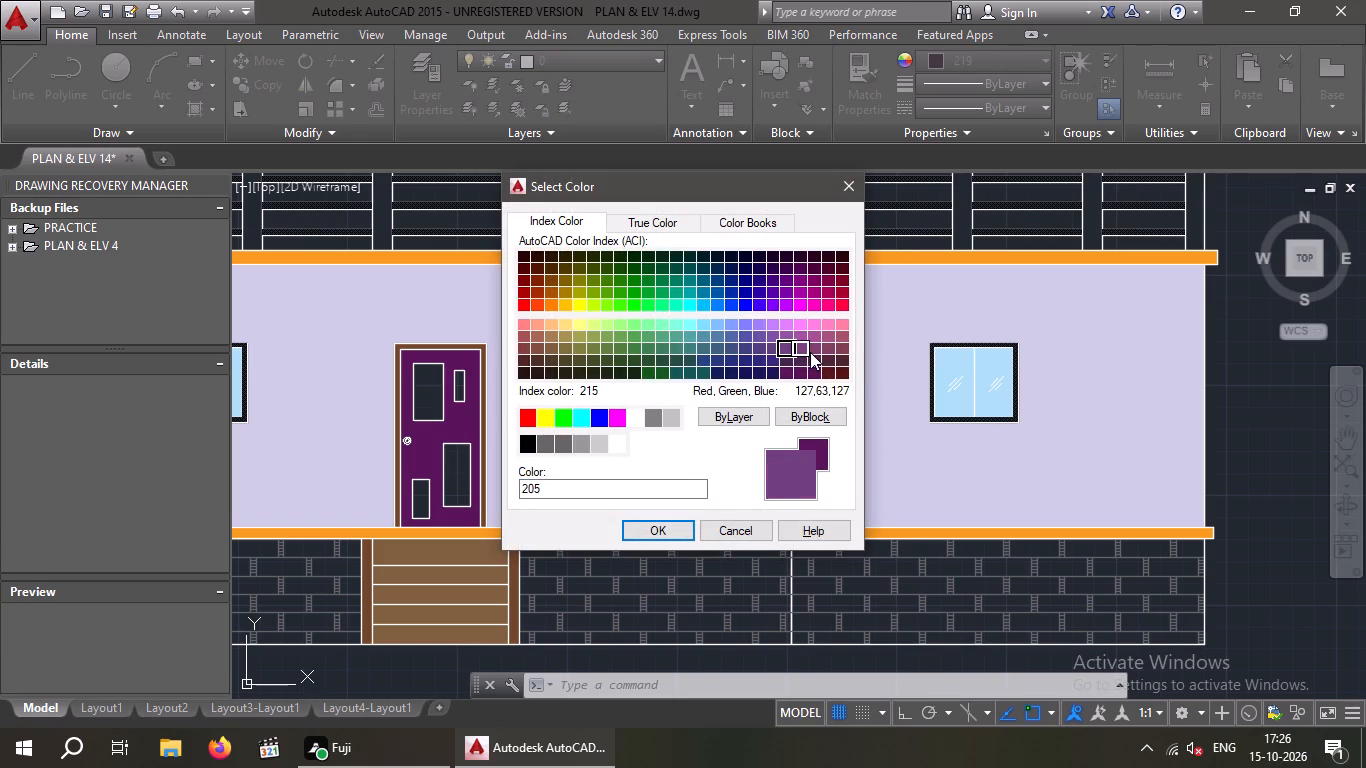
left_click(810, 350)
left_click(817, 349)
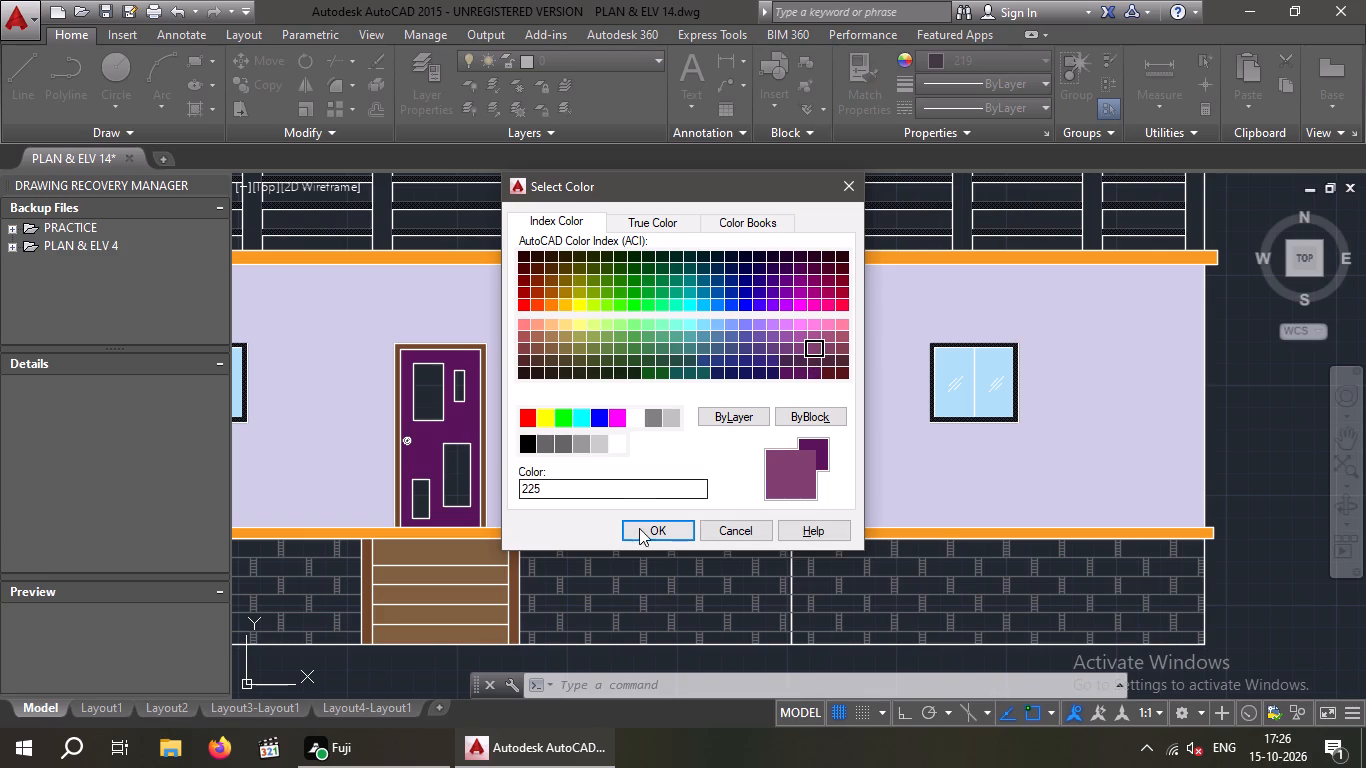
left_click(644, 526)
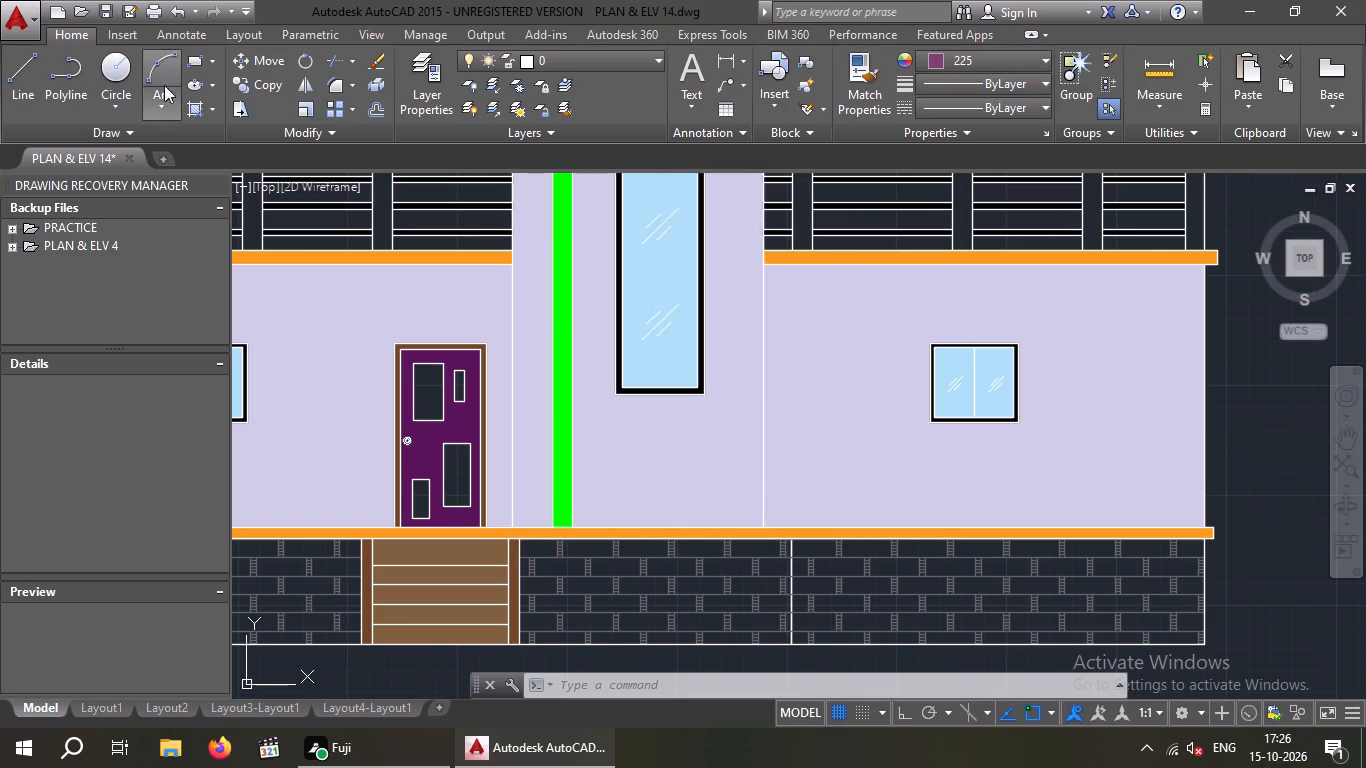
left_click(191, 109)
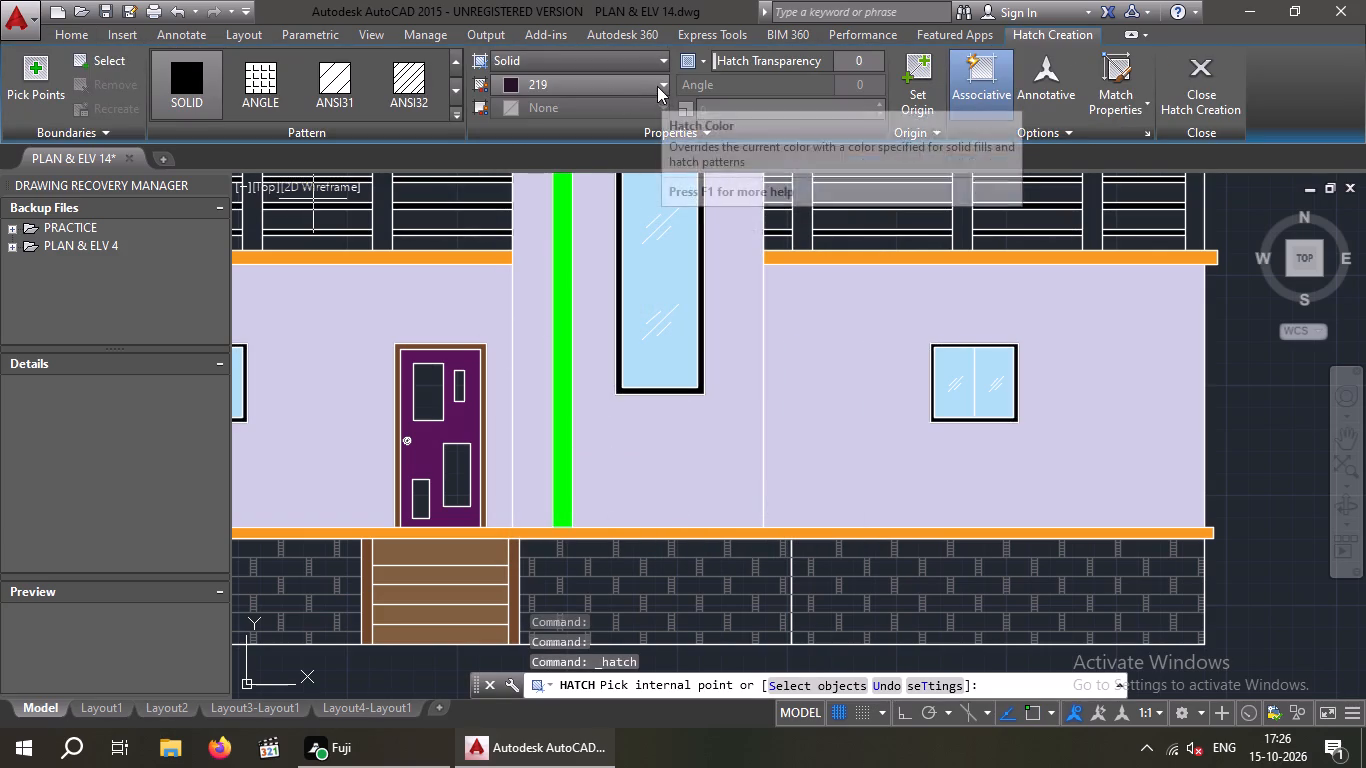
left_click(659, 85)
left_click(506, 349)
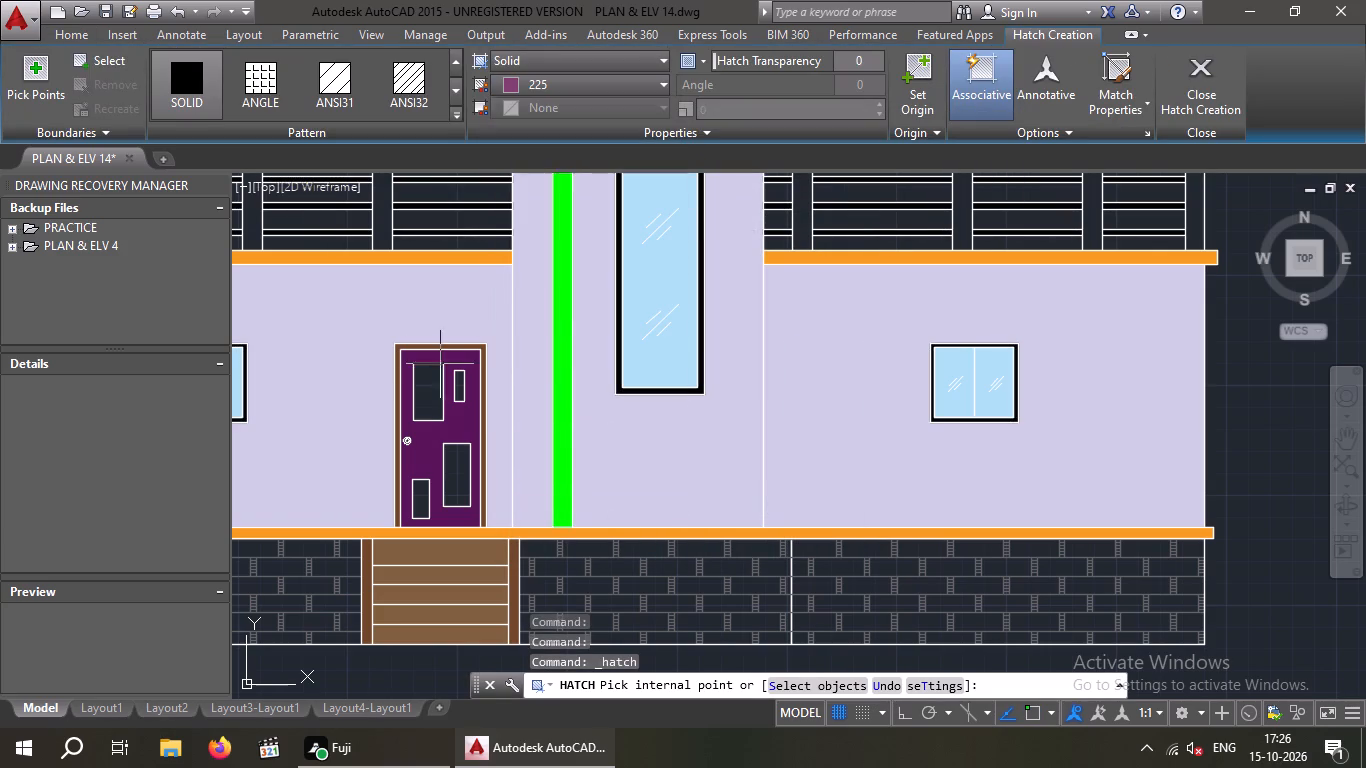
left_click(425, 392)
left_click(459, 391)
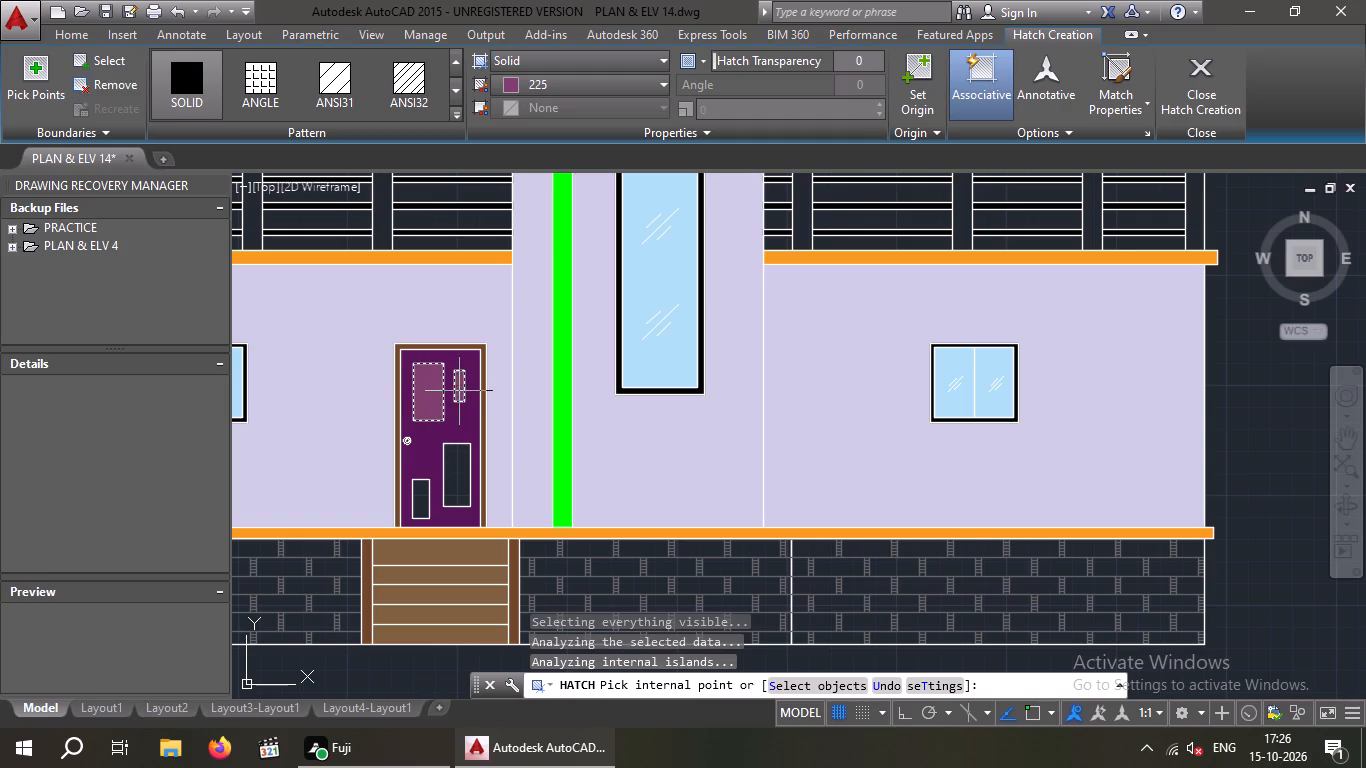
left_click(462, 475)
left_click(419, 496)
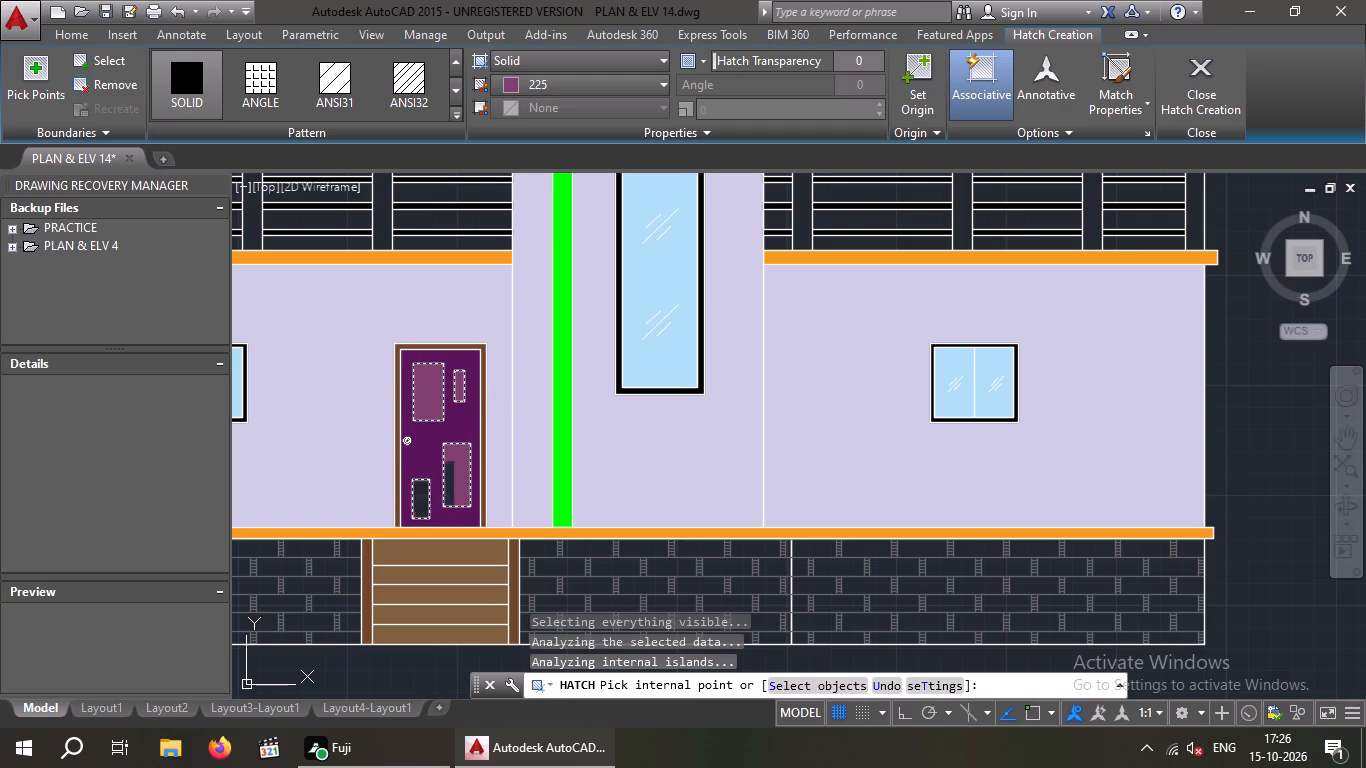
key("Escape")
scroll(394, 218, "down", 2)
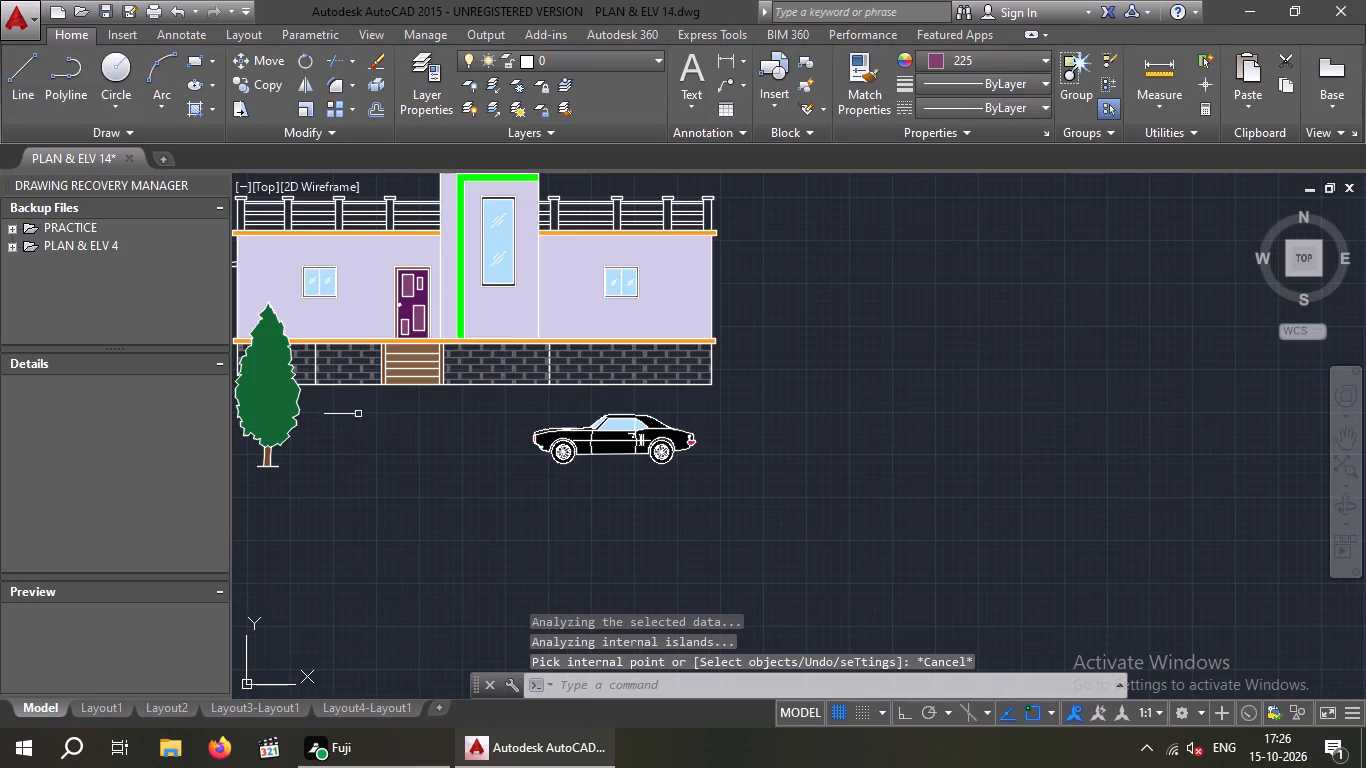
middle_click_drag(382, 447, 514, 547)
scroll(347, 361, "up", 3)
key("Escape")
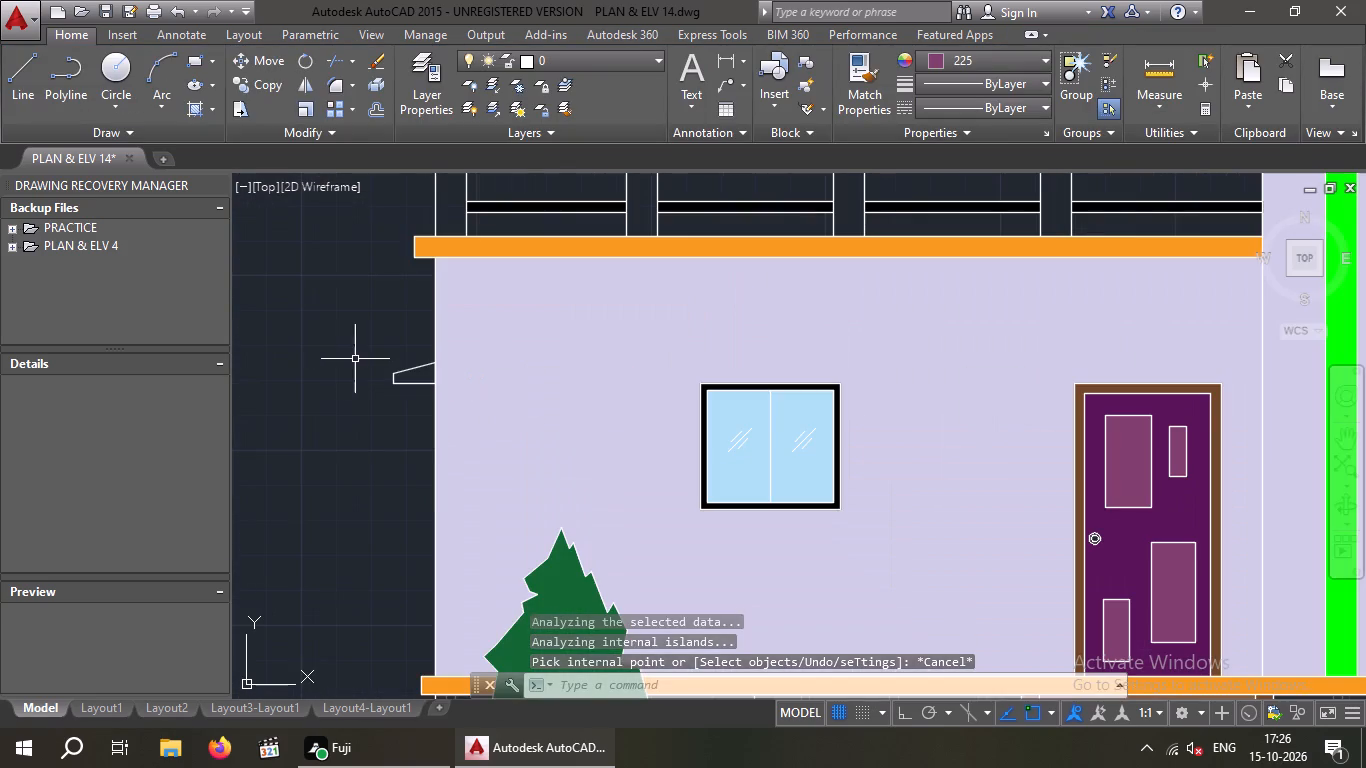
Fill the small sloped projection on the outer left wall of the elevation with the SOLID hatch in orange 248,153,30.
key("Escape")
key("Escape")
key("Escape")
scroll(386, 308, "down", 2)
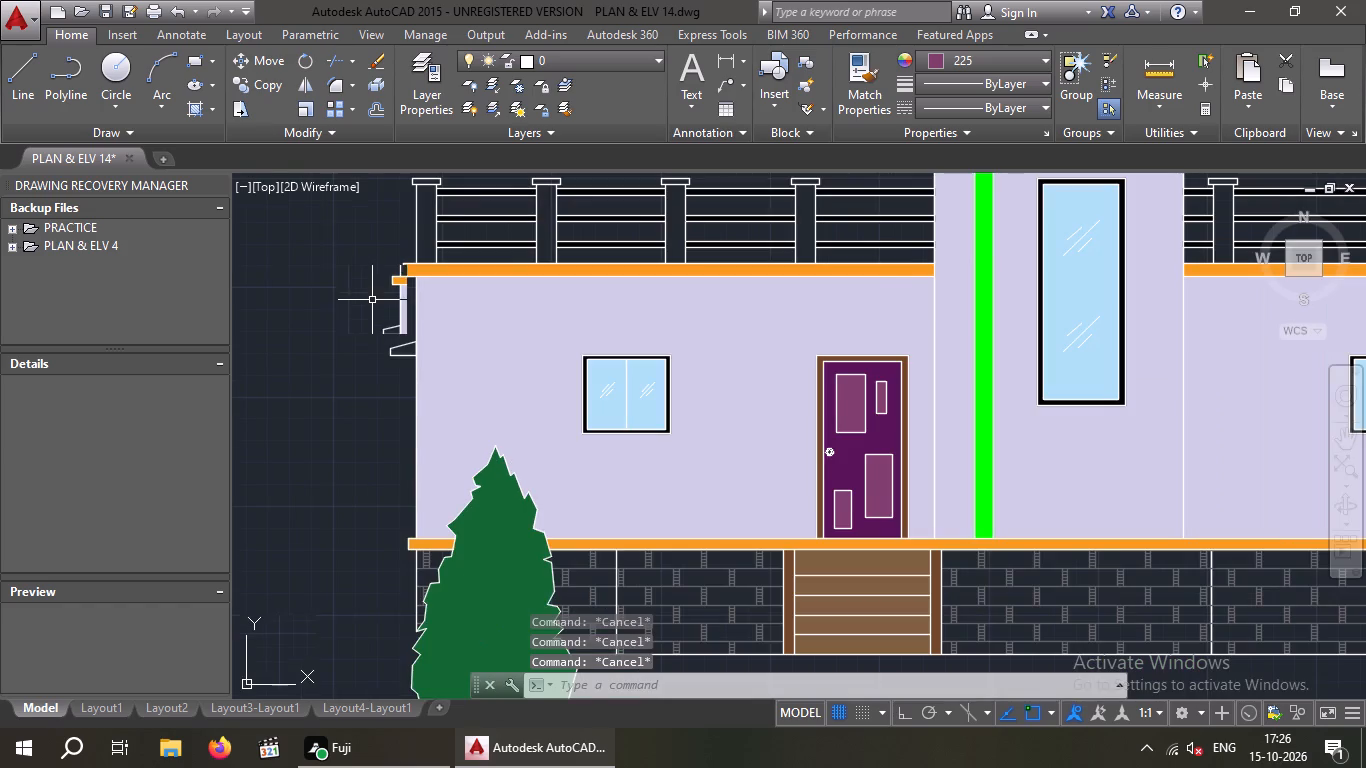
middle_click_drag(358, 318, 342, 346)
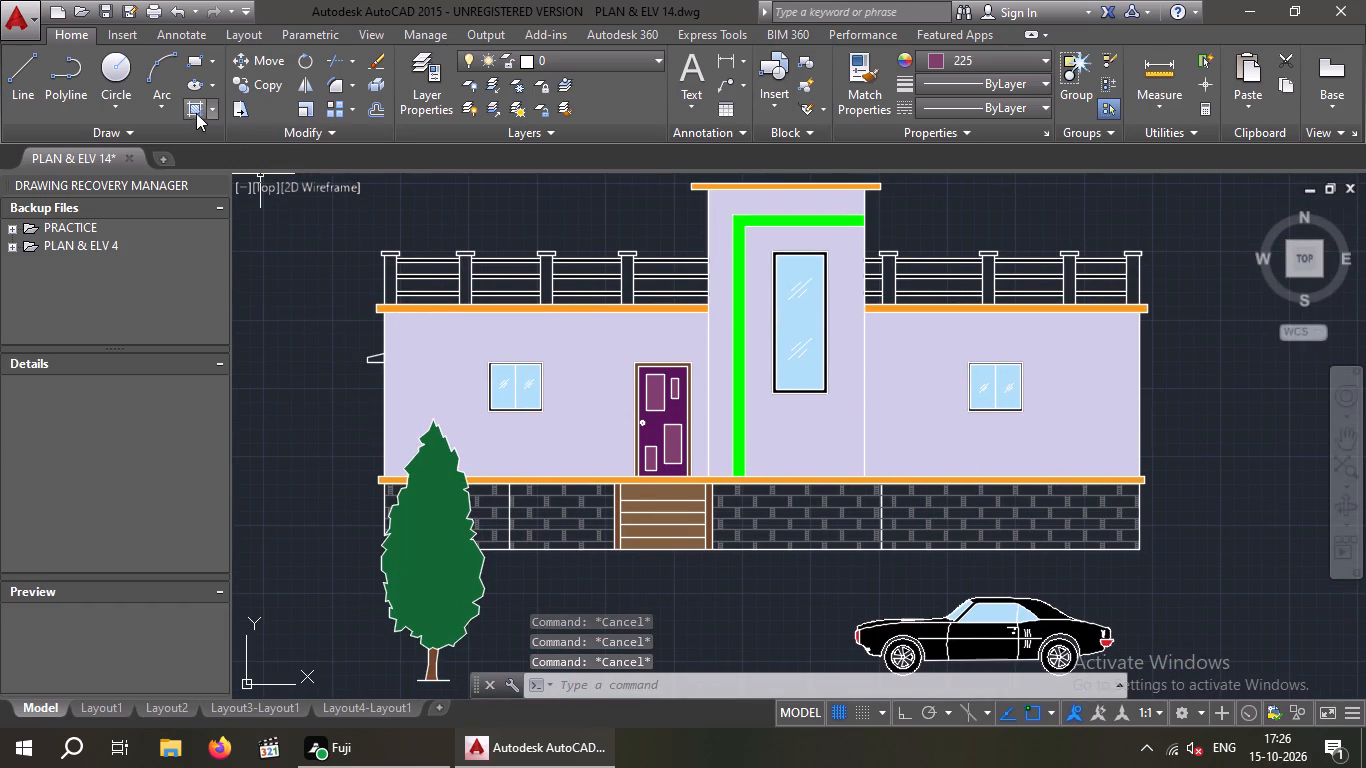
left_click(196, 110)
left_click(190, 67)
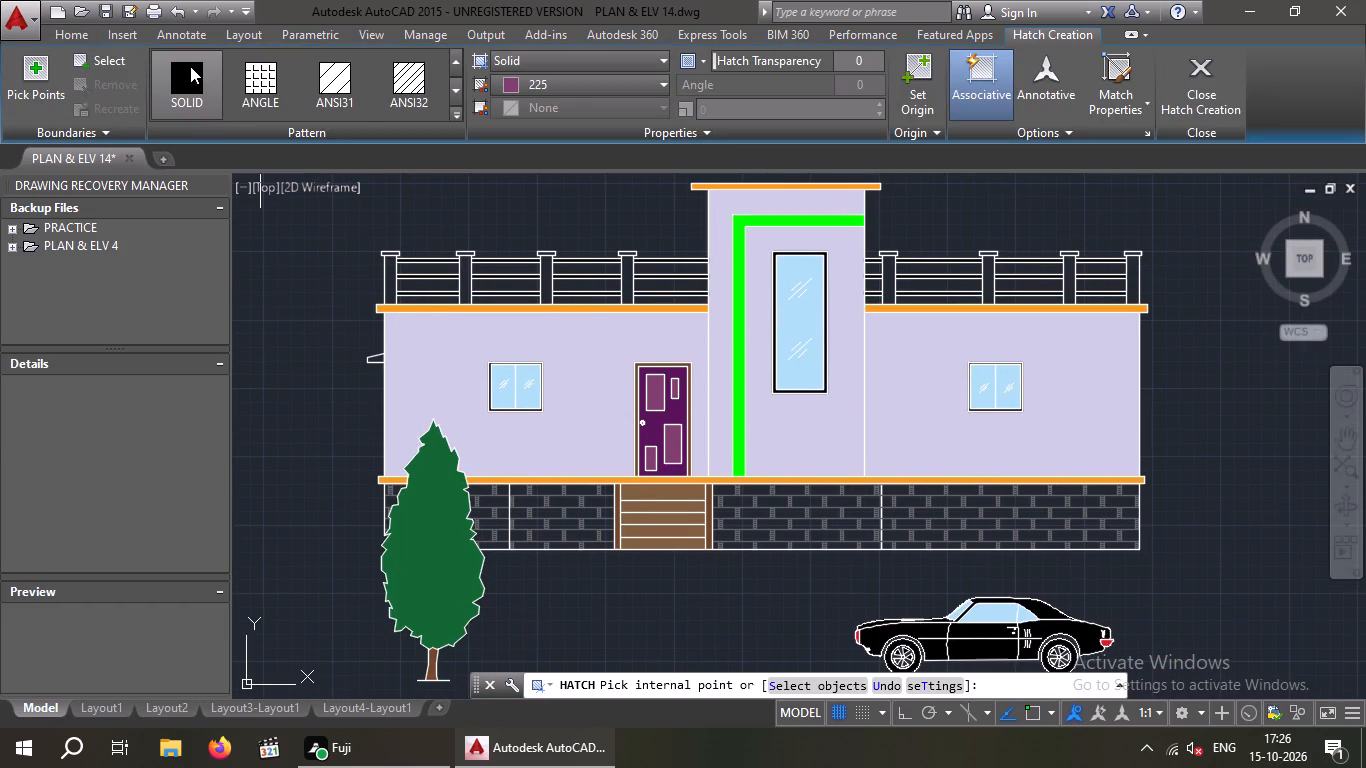
left_click(663, 86)
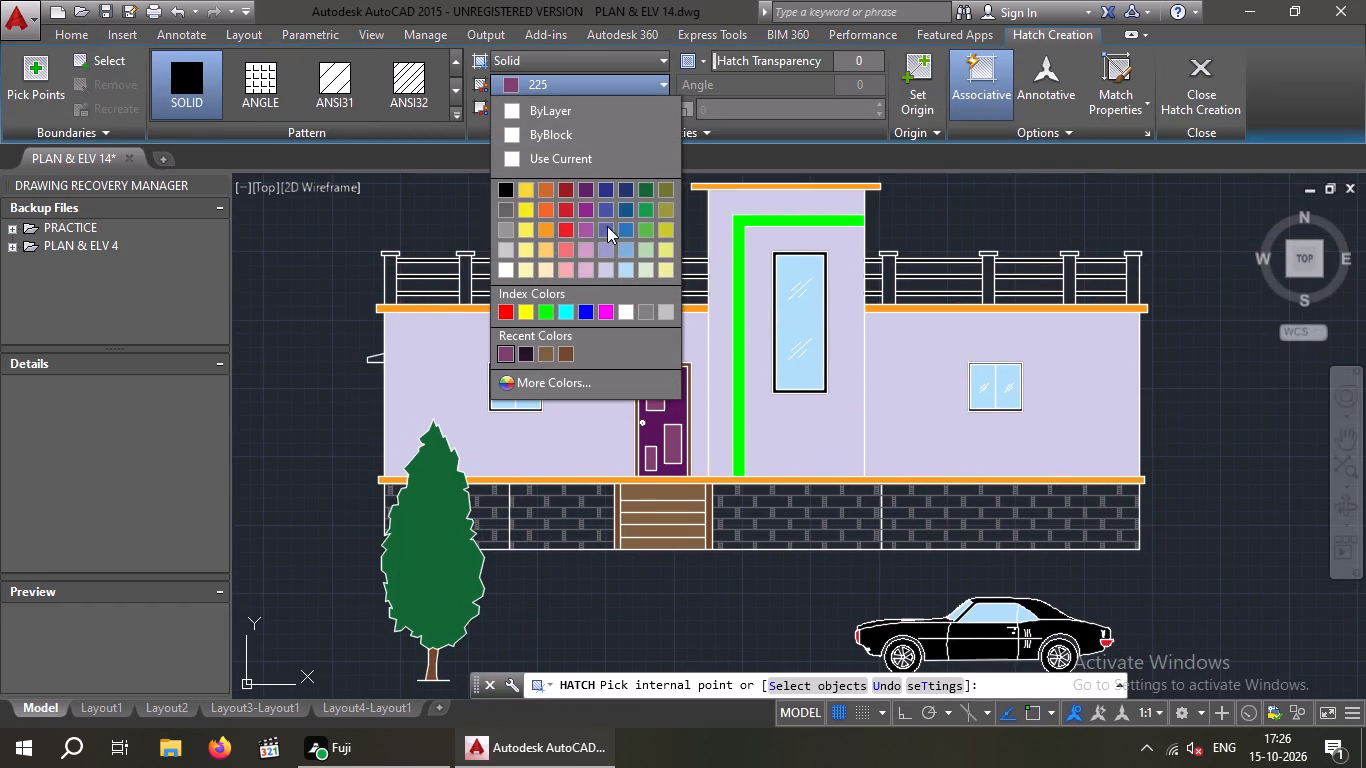
left_click(548, 227)
scroll(382, 369, "up", 2)
left_click(356, 342)
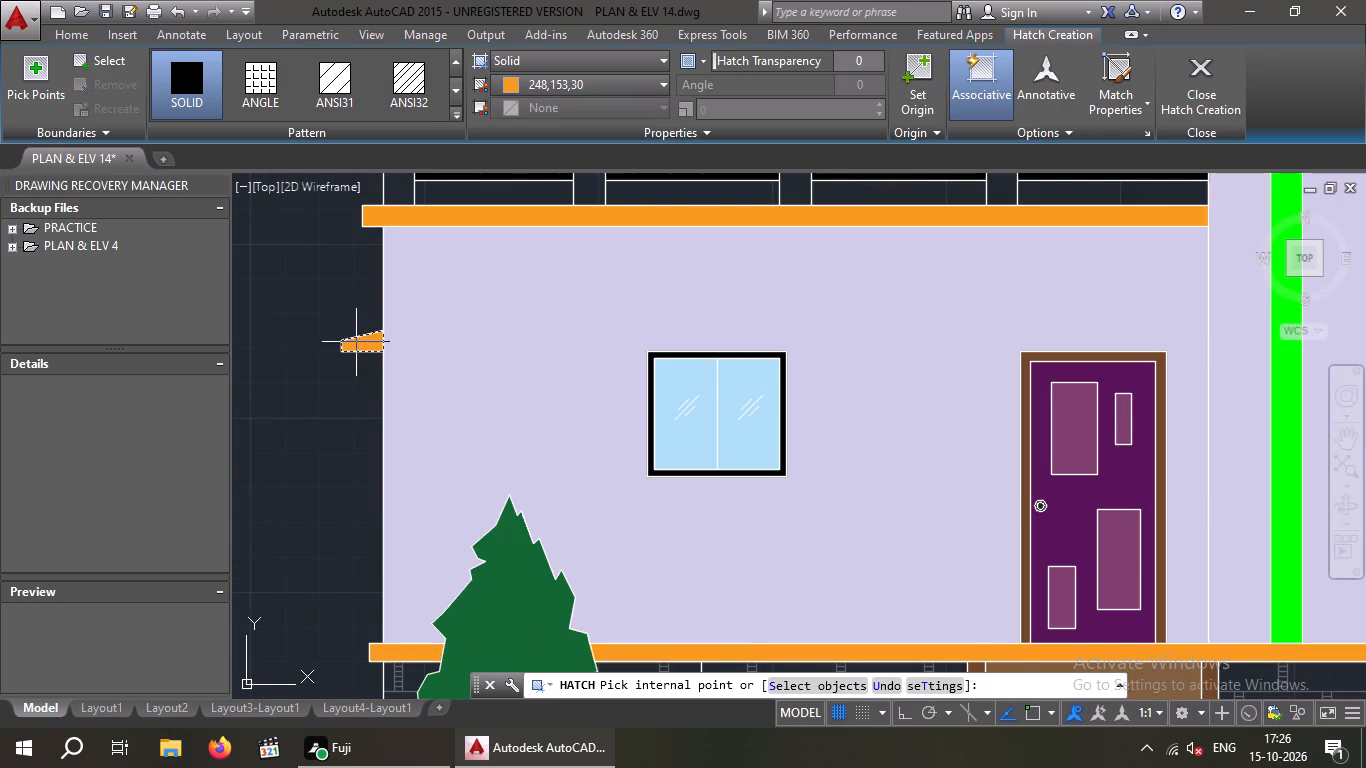
key("Escape")
scroll(294, 368, "down", 4)
middle_click_drag(298, 398, 303, 420)
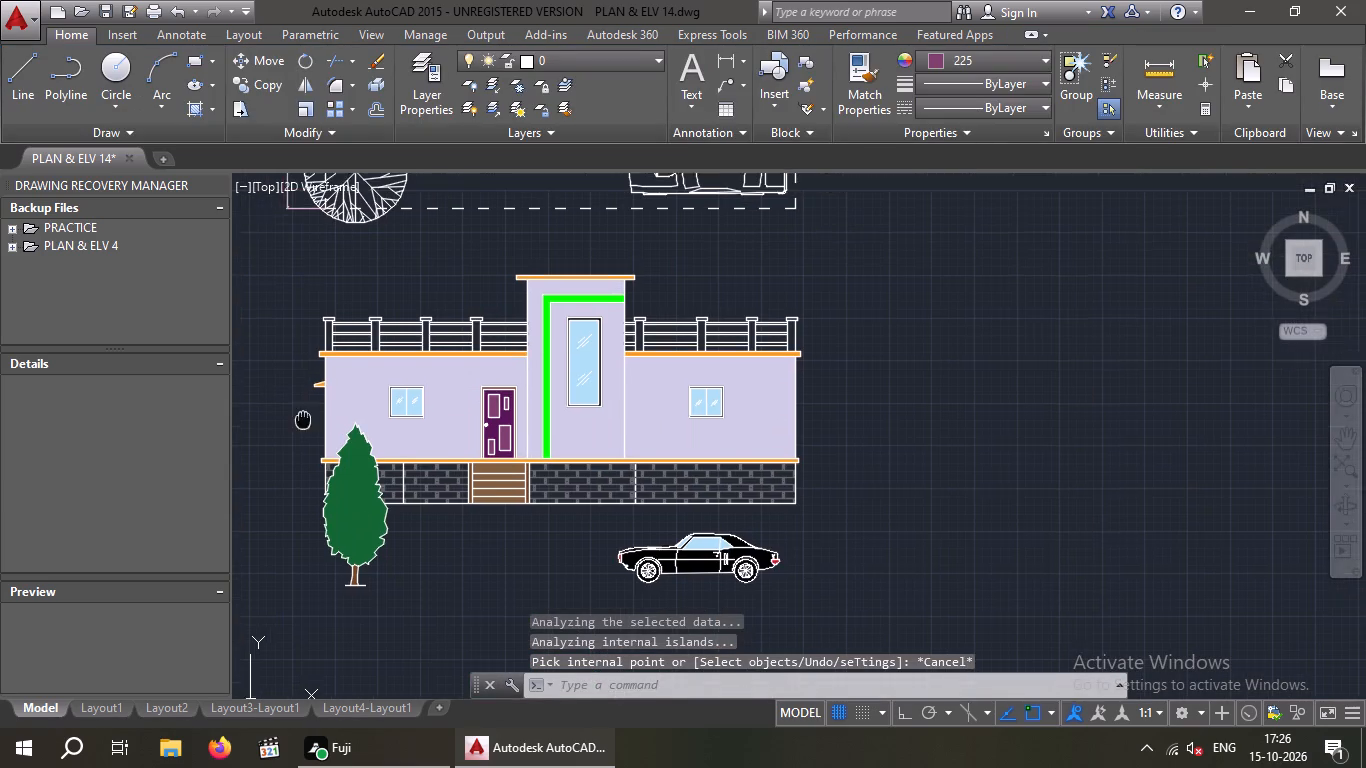
middle_click_drag(303, 420, 306, 441)
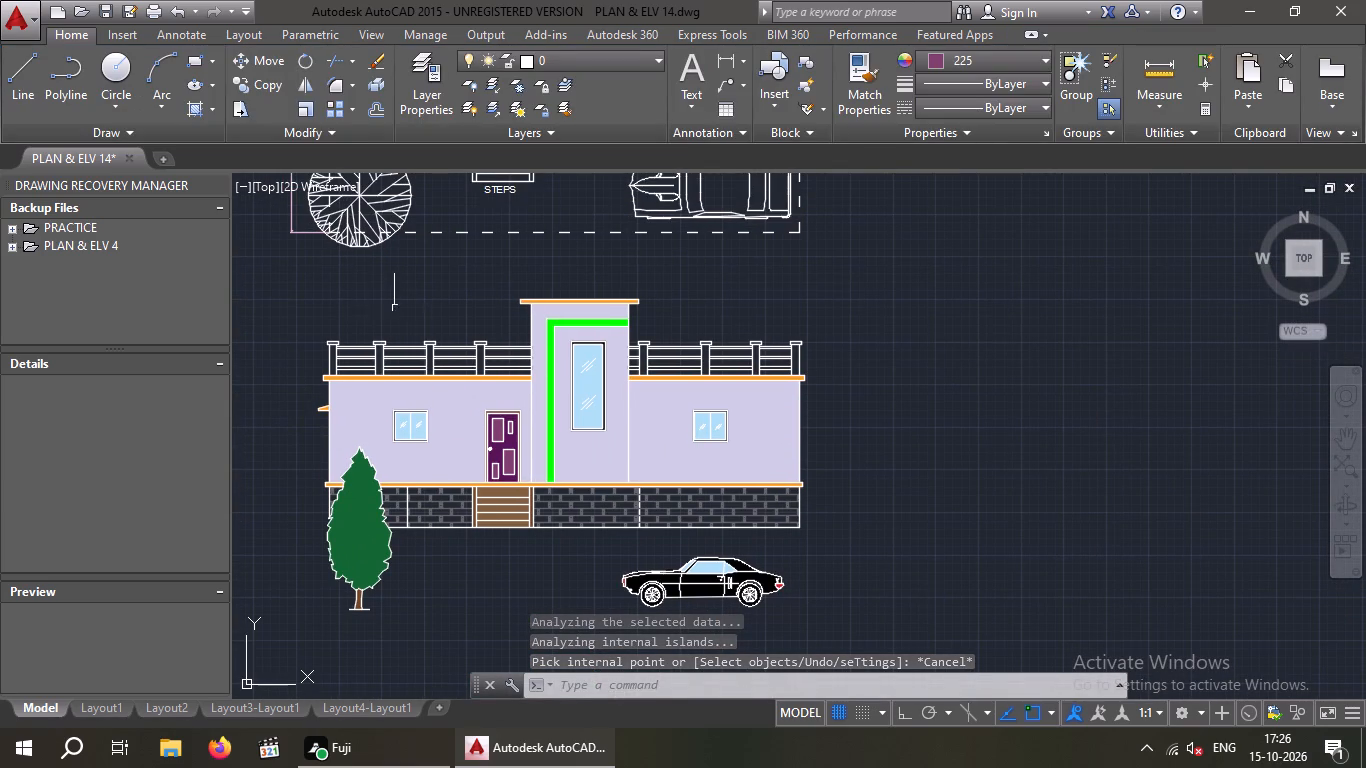
Fill the four railing post caps left of the tower with the SOLID hatch in green 19,155,72.
key("Escape")
key("Escape")
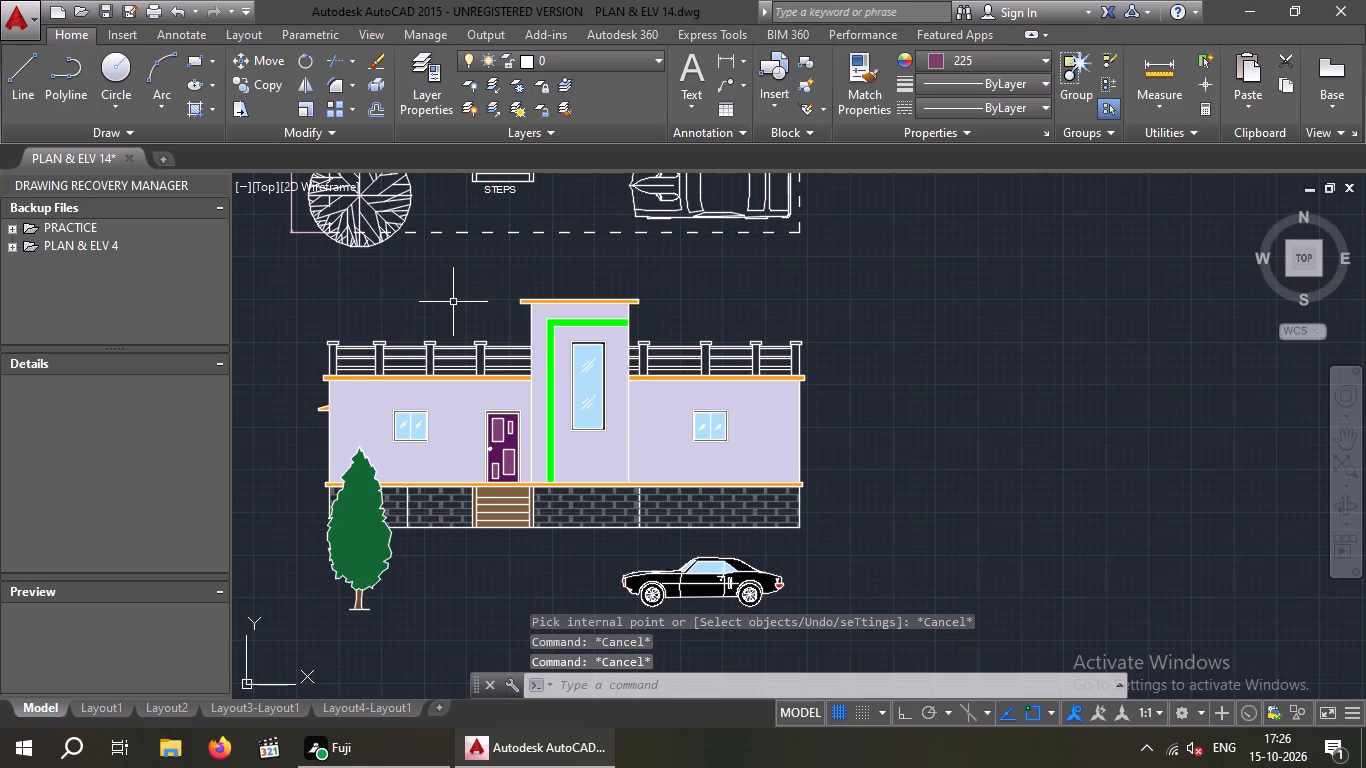
middle_click_drag(491, 310, 531, 324)
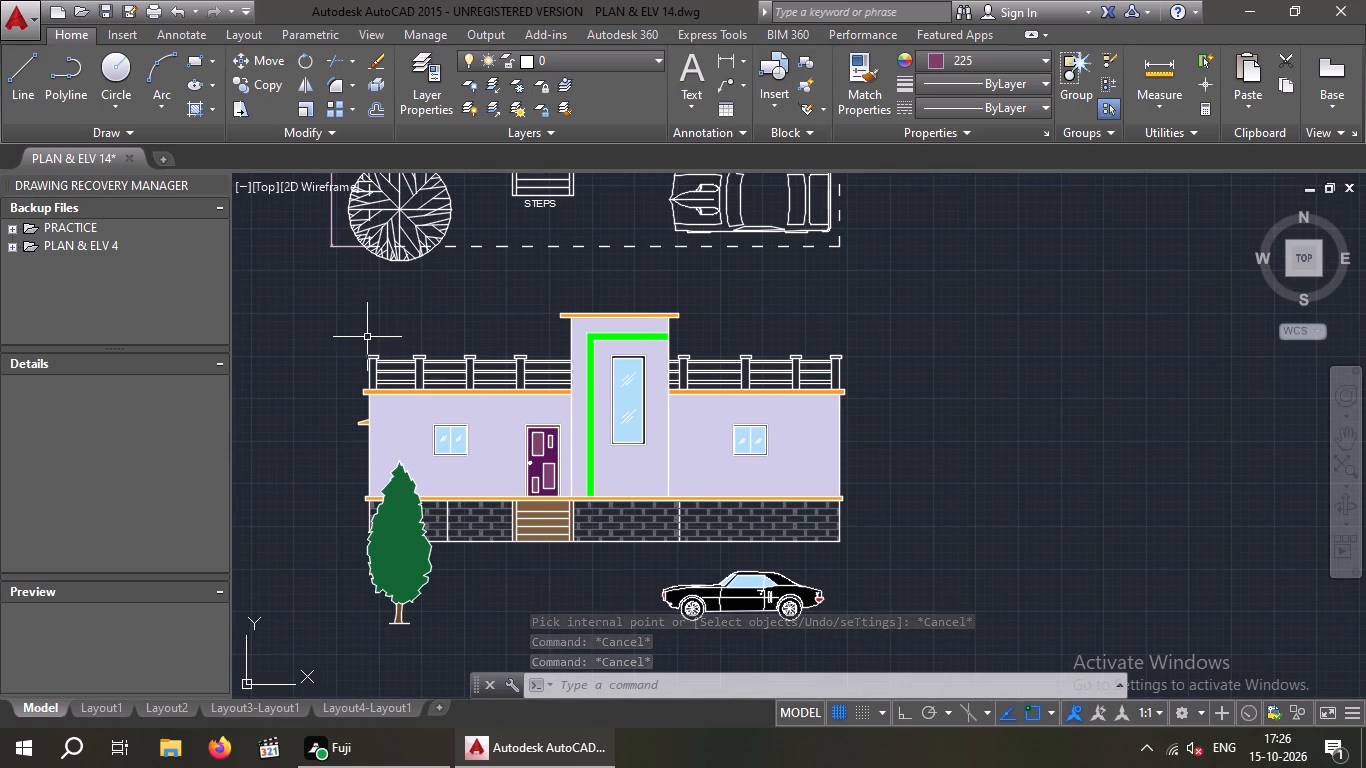
scroll(368, 333, "up", 2)
middle_click_drag(398, 328, 340, 331)
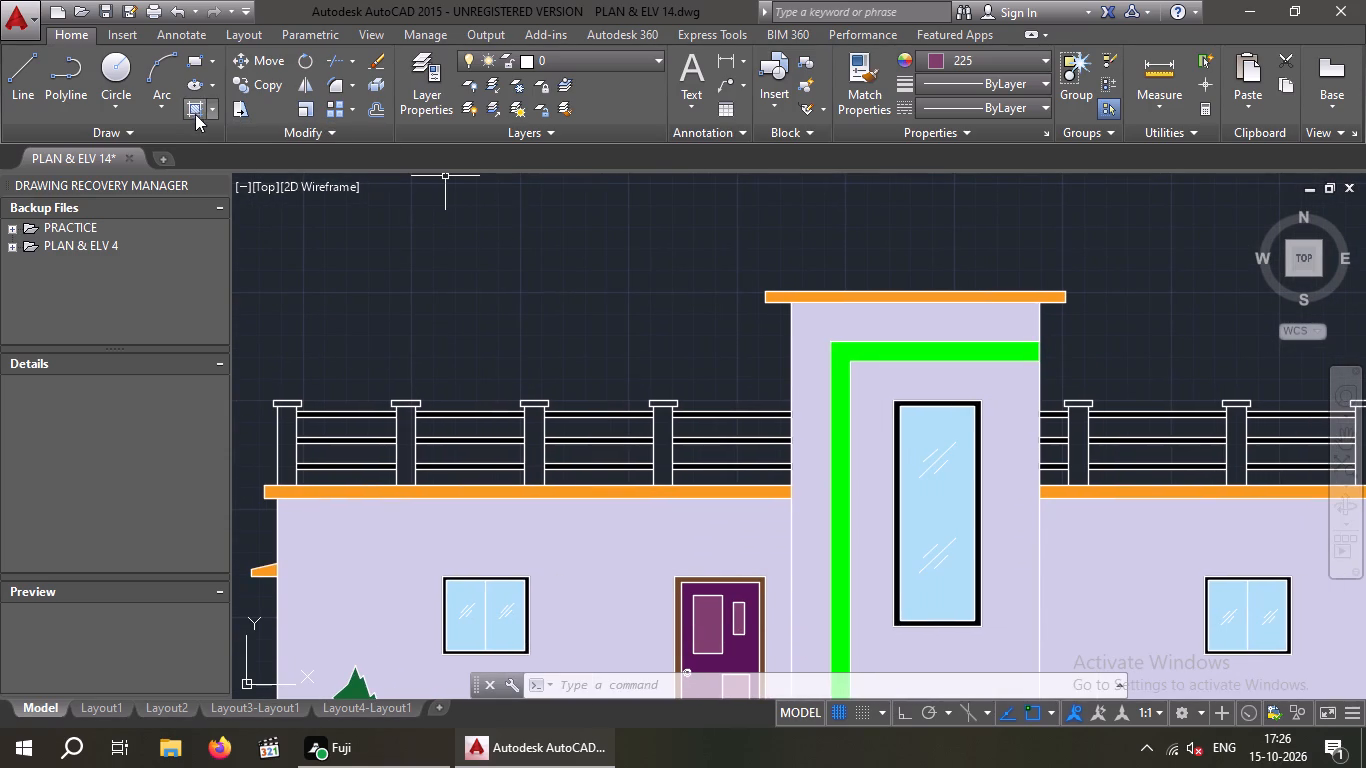
left_click(189, 110)
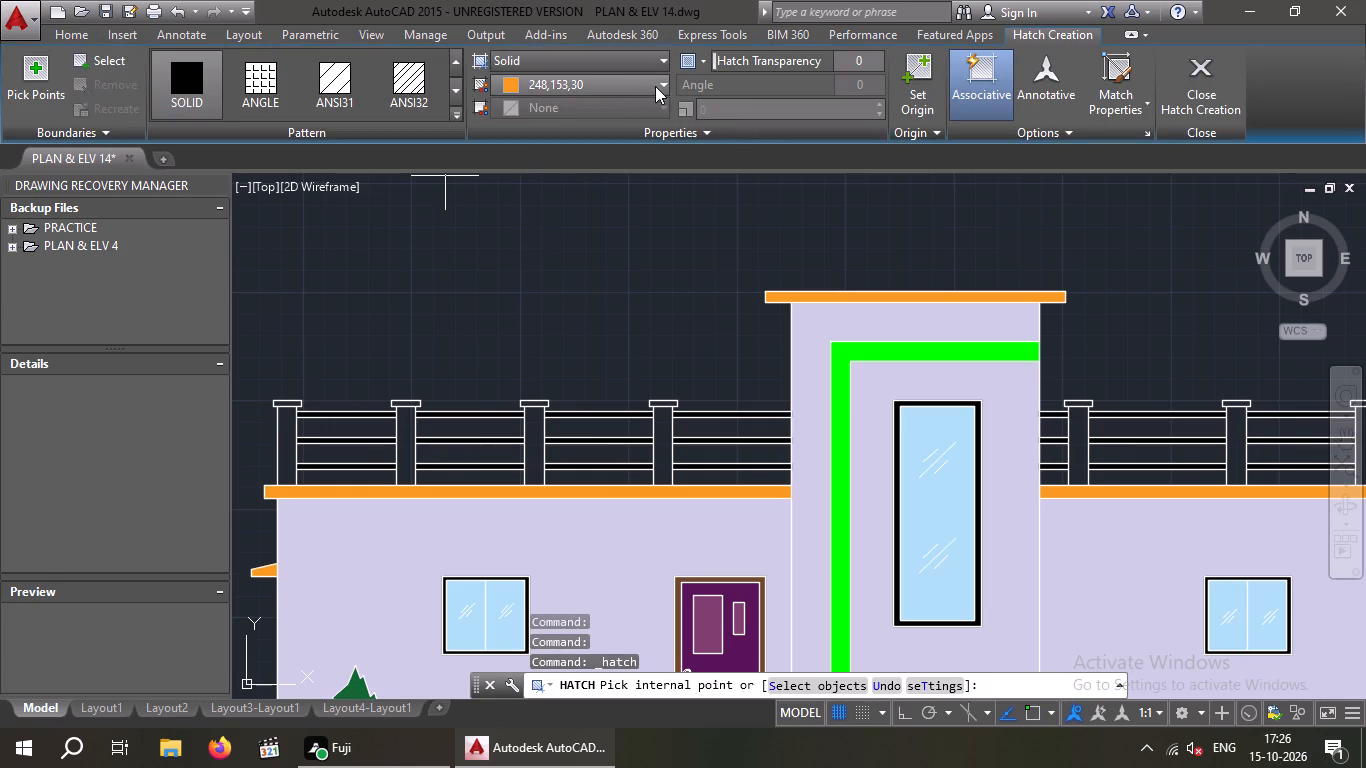
left_click(666, 83)
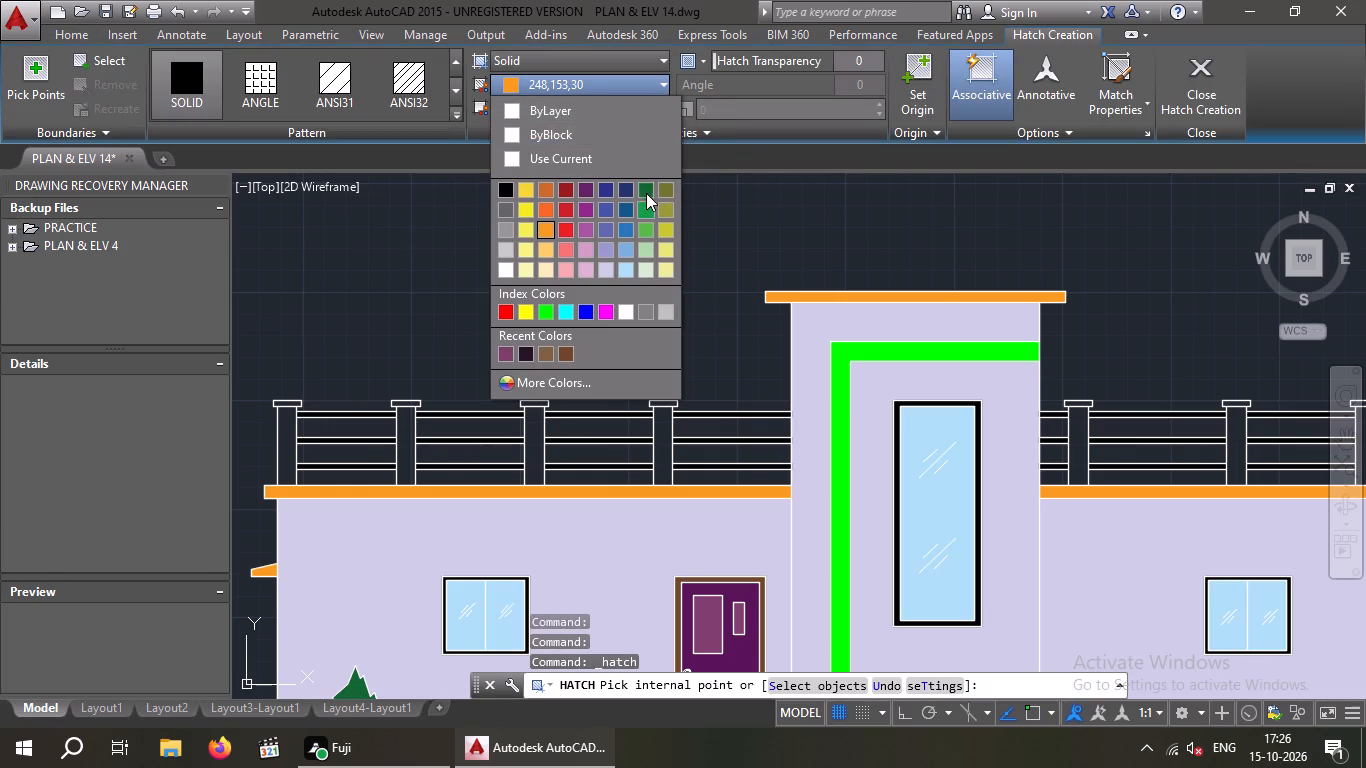
left_click(646, 190)
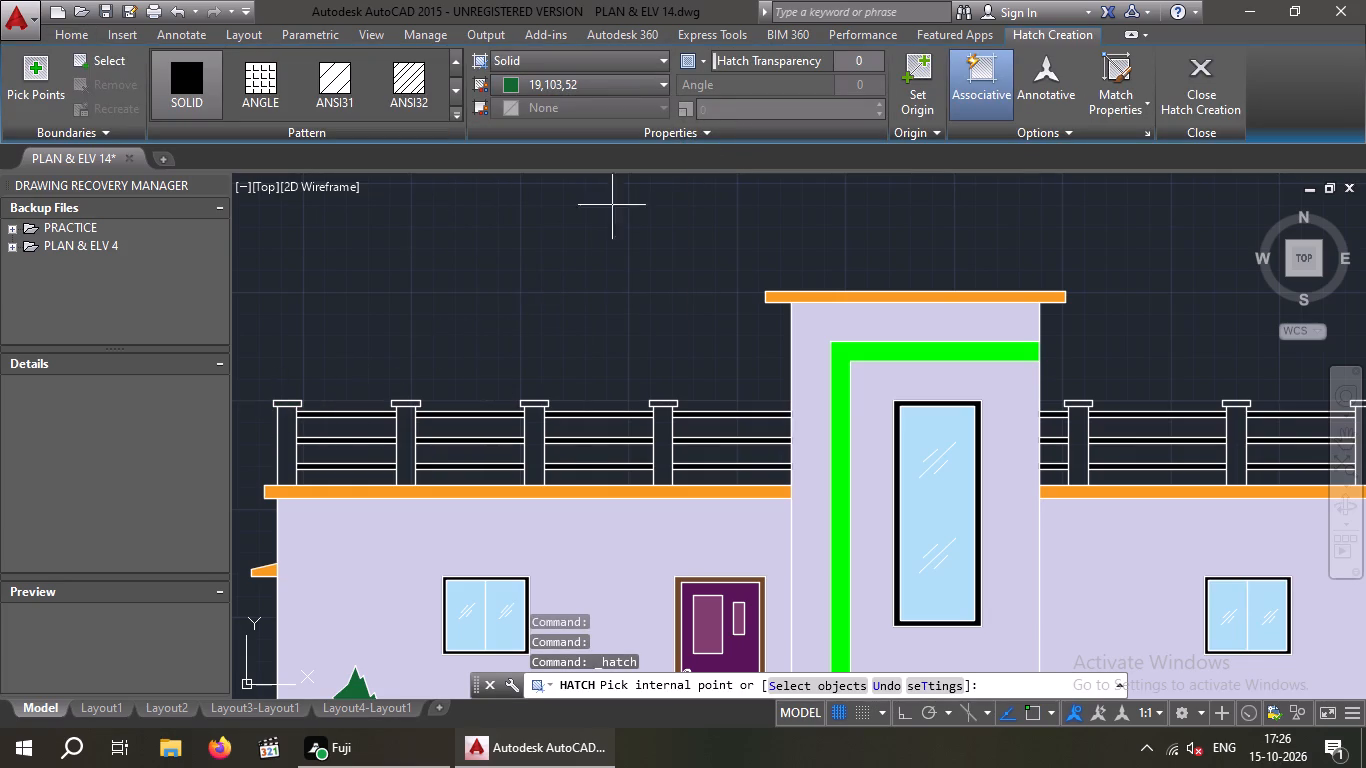
left_click(666, 84)
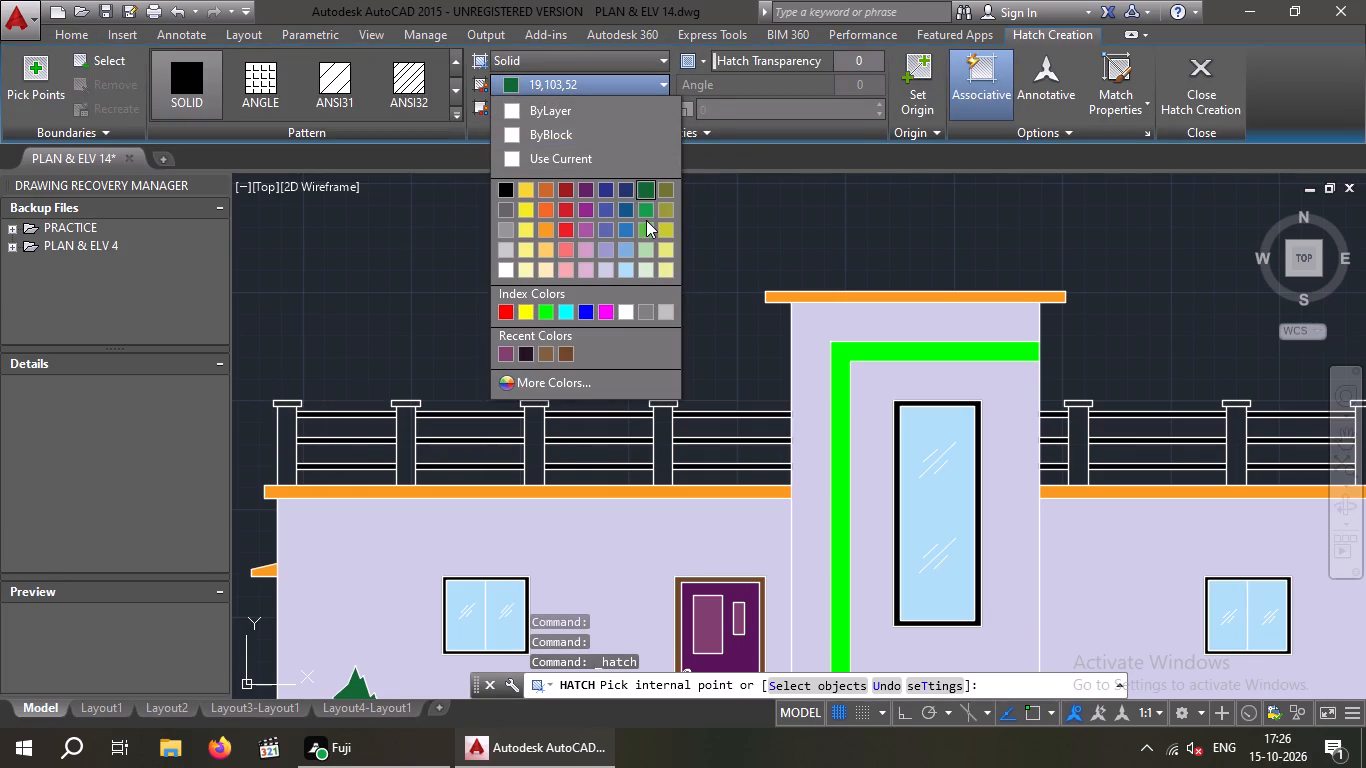
left_click(644, 209)
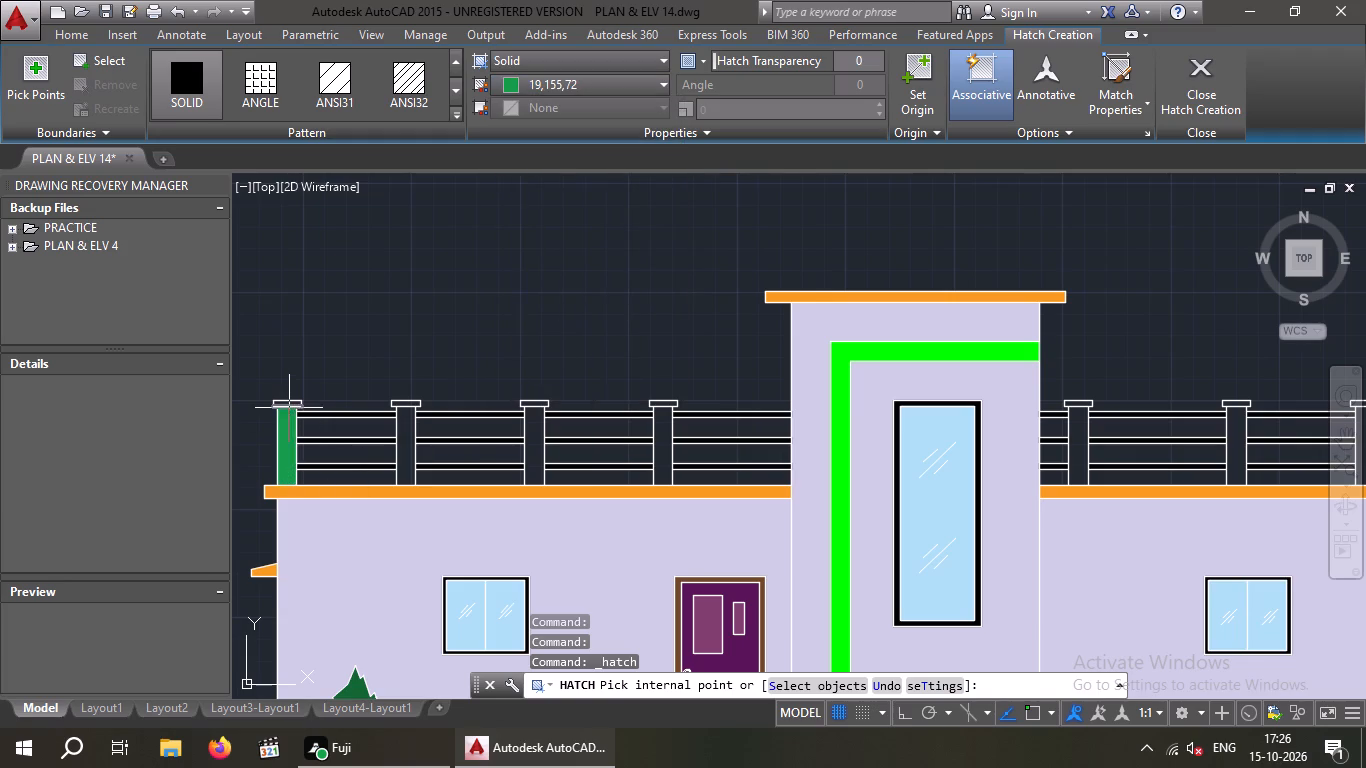
scroll(286, 402, "up", 3)
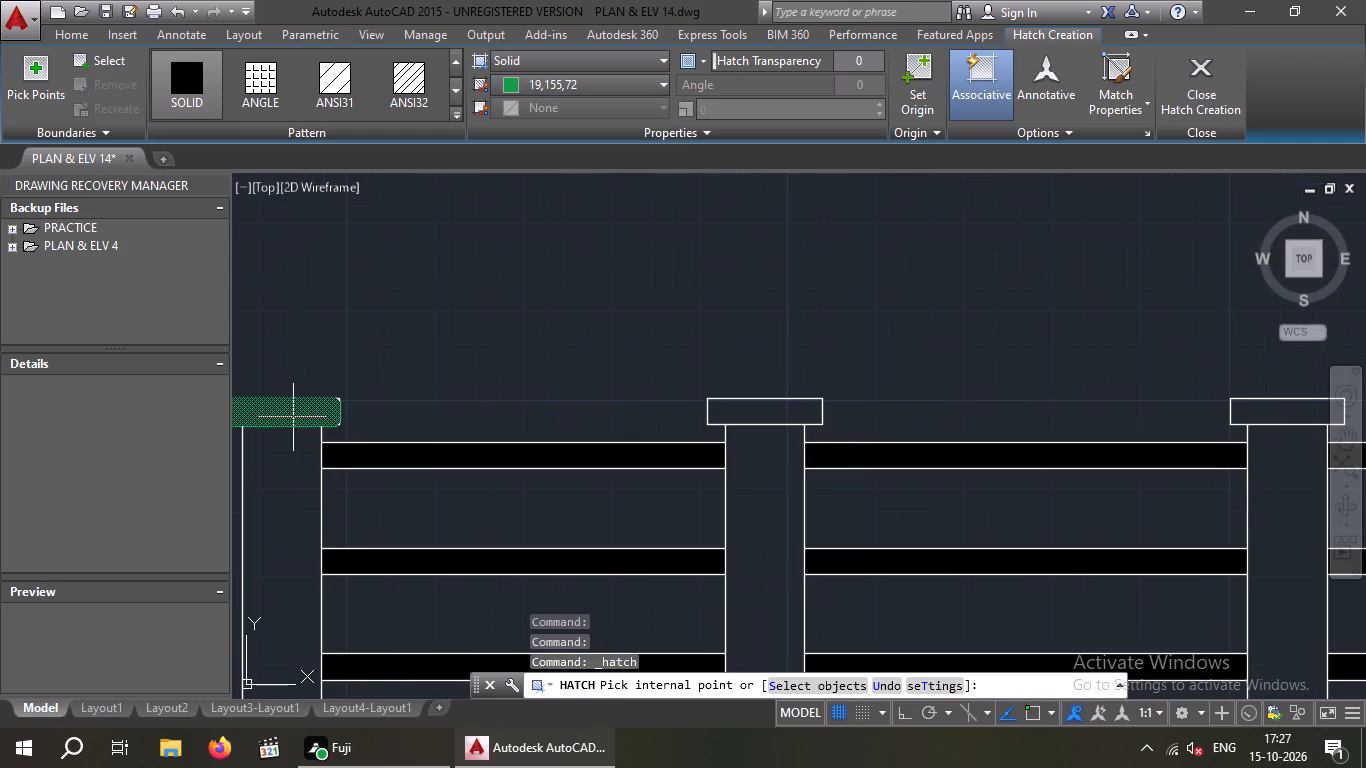
left_click(293, 417)
left_click(791, 411)
scroll(791, 413, "down", 2)
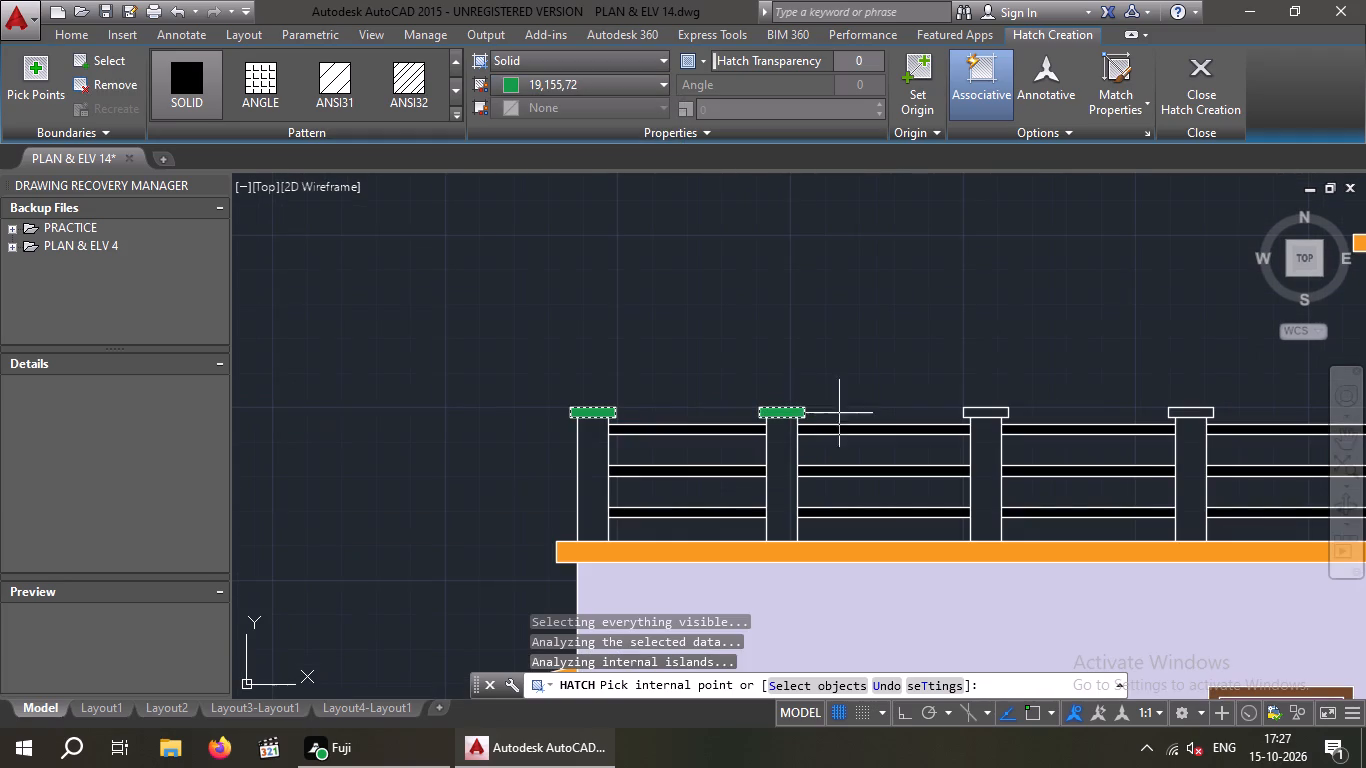
left_click(976, 411)
middle_click_drag(874, 329, 378, 288)
scroll(872, 328, "down", 1)
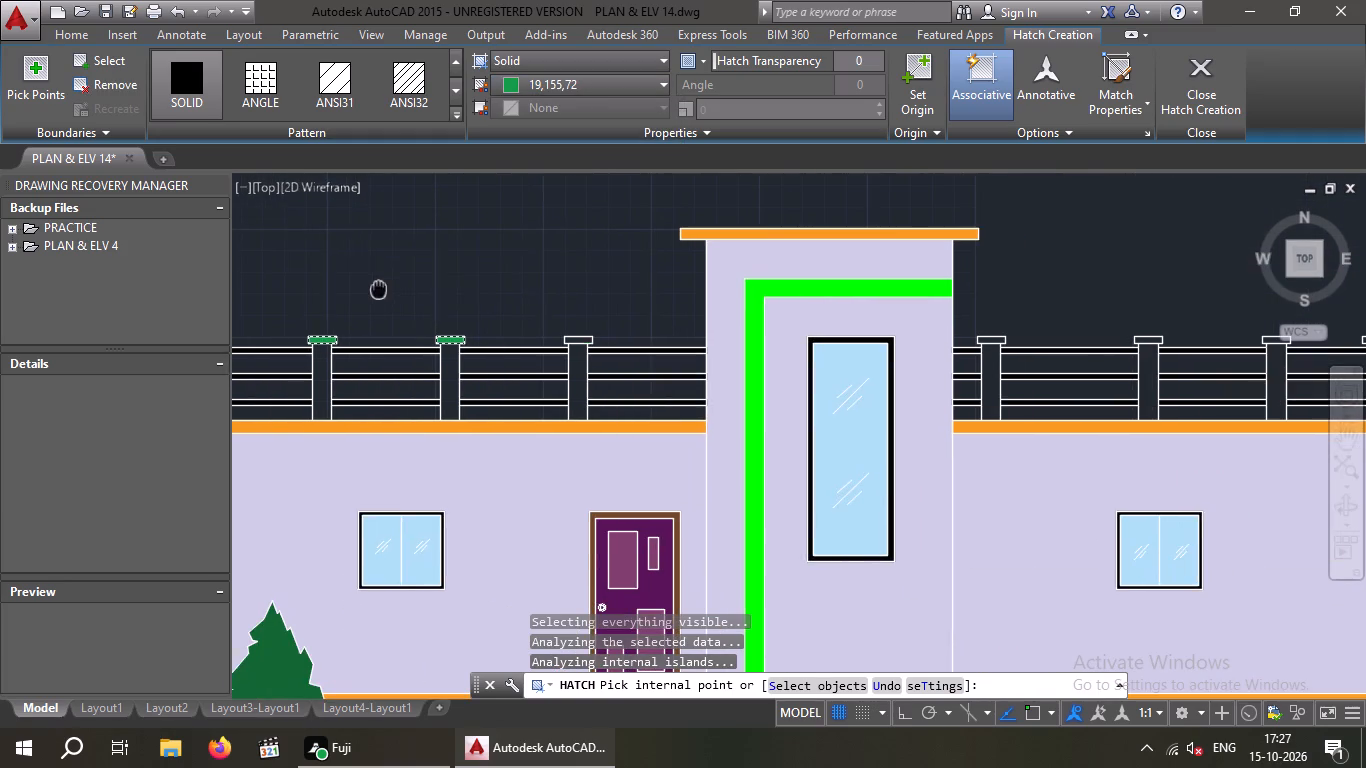
scroll(639, 350, "up", 2)
left_click_drag(477, 326, 492, 330)
Add the four railing post caps right of the tower to the same green SOLID hatch and finish it.
scroll(563, 299, "down", 2)
scroll(1009, 290, "up", 2)
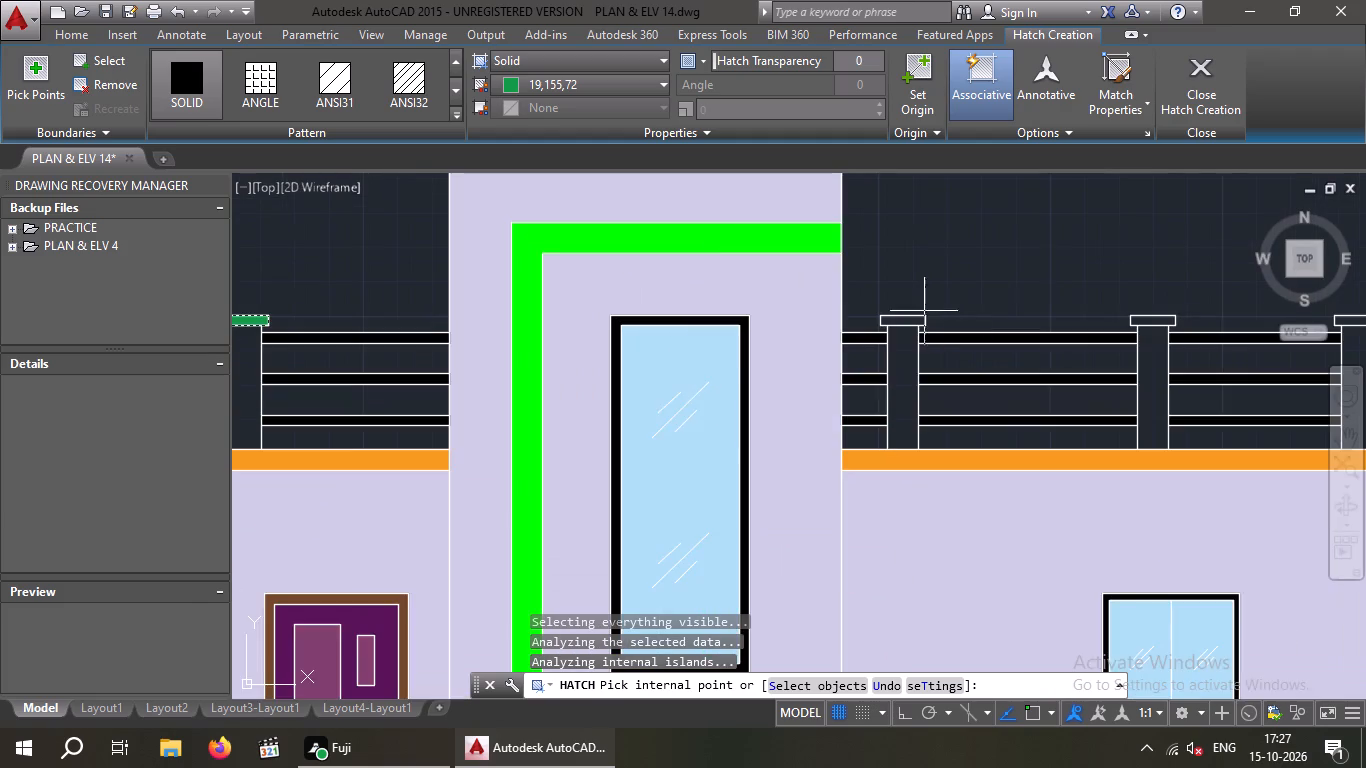
scroll(904, 309, "up", 2)
left_click(916, 339)
scroll(970, 286, "down", 2)
middle_click_drag(980, 285, 555, 295)
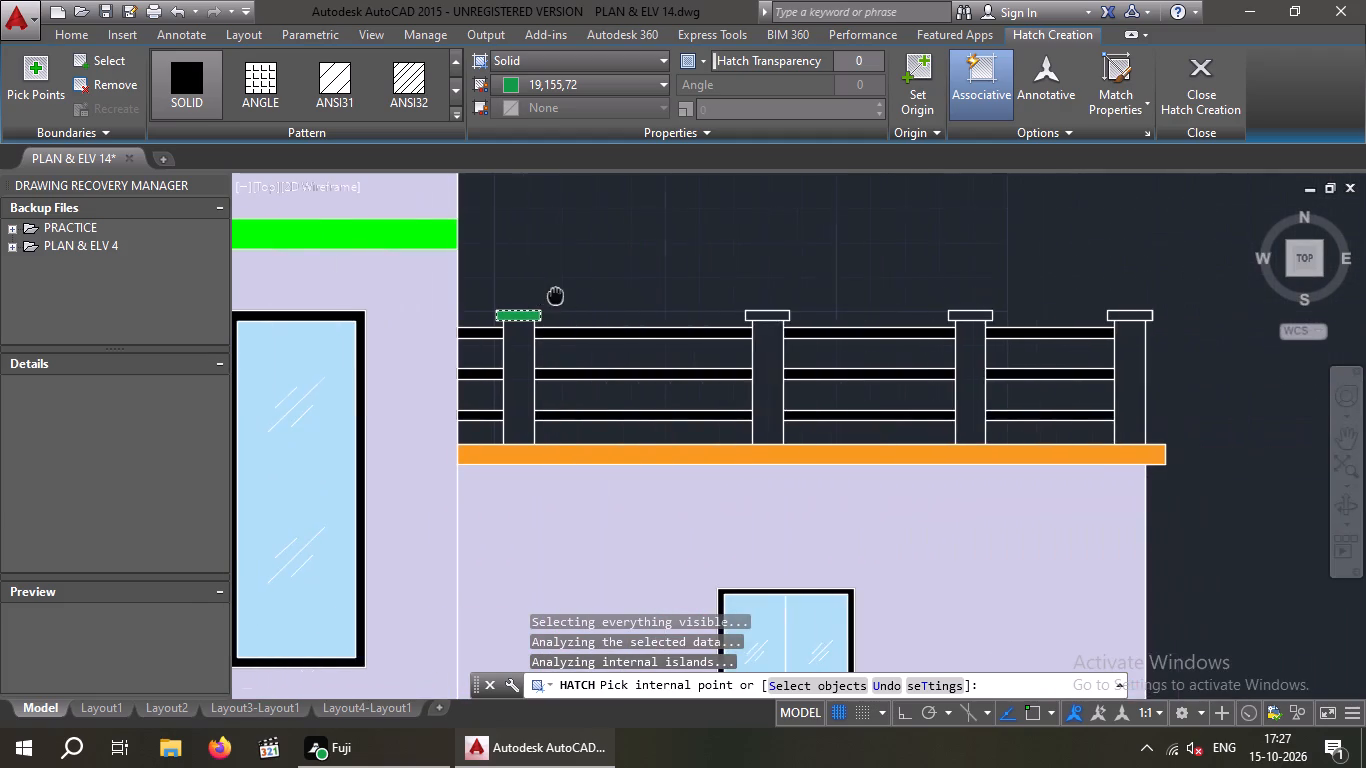
scroll(765, 305, "up", 2)
left_click(765, 336)
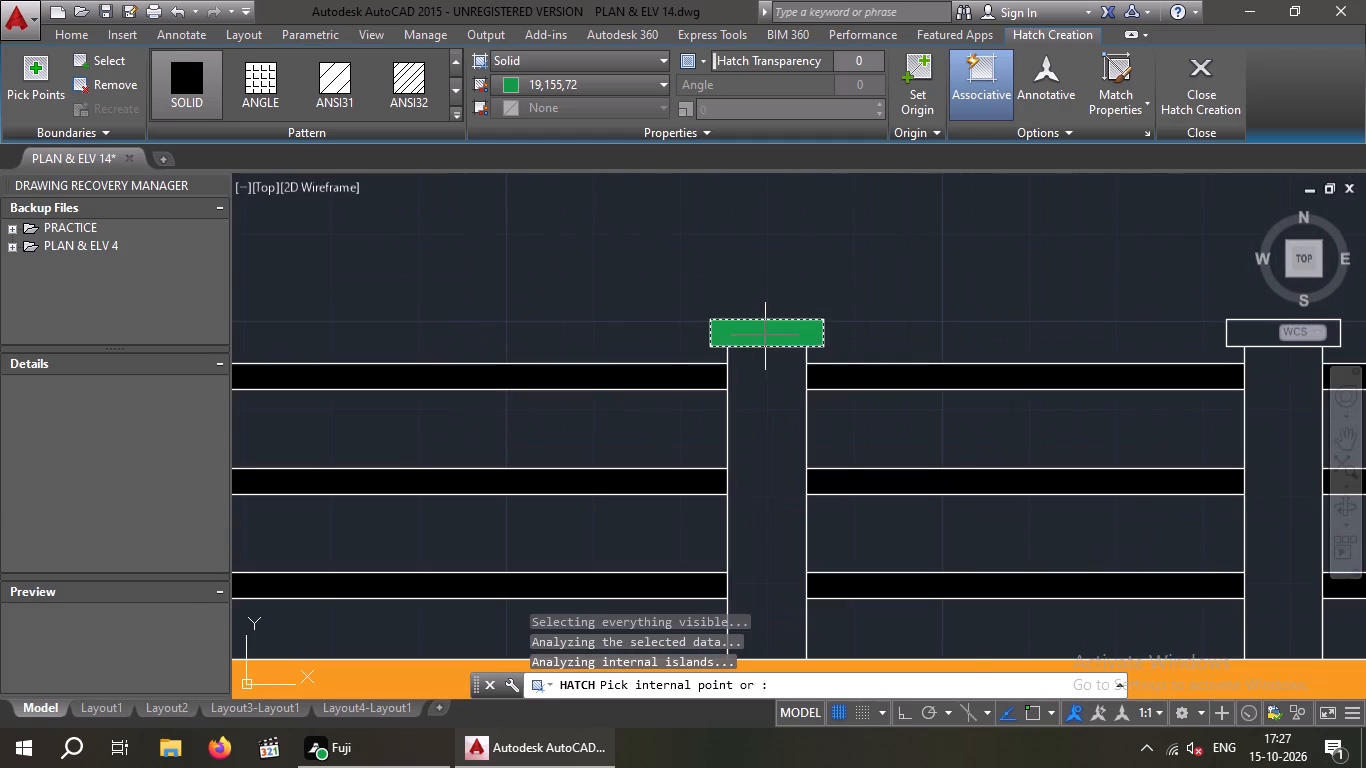
scroll(850, 249, "down", 3)
scroll(962, 279, "up", 3)
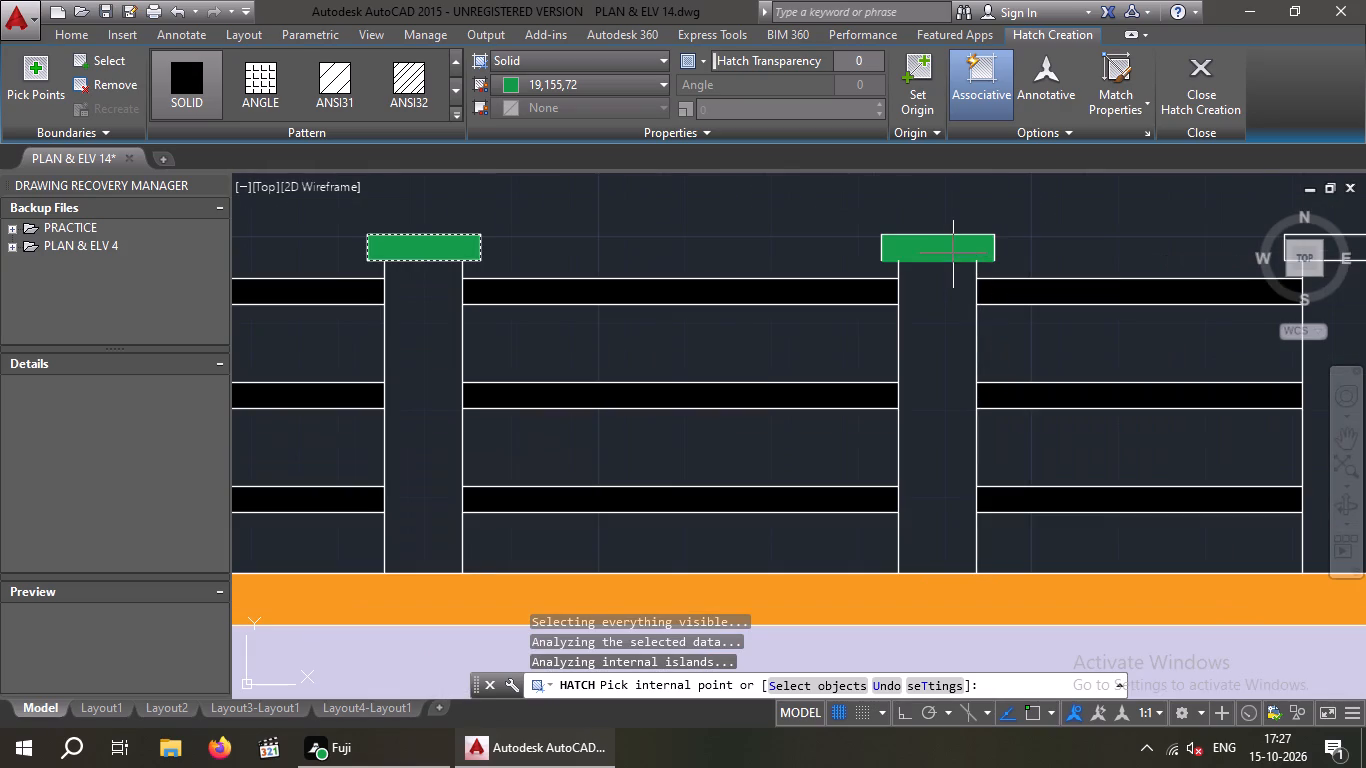
left_click(953, 253)
scroll(1008, 230, "down", 1)
middle_click_drag(1008, 229, 524, 307)
scroll(748, 321, "up", 2)
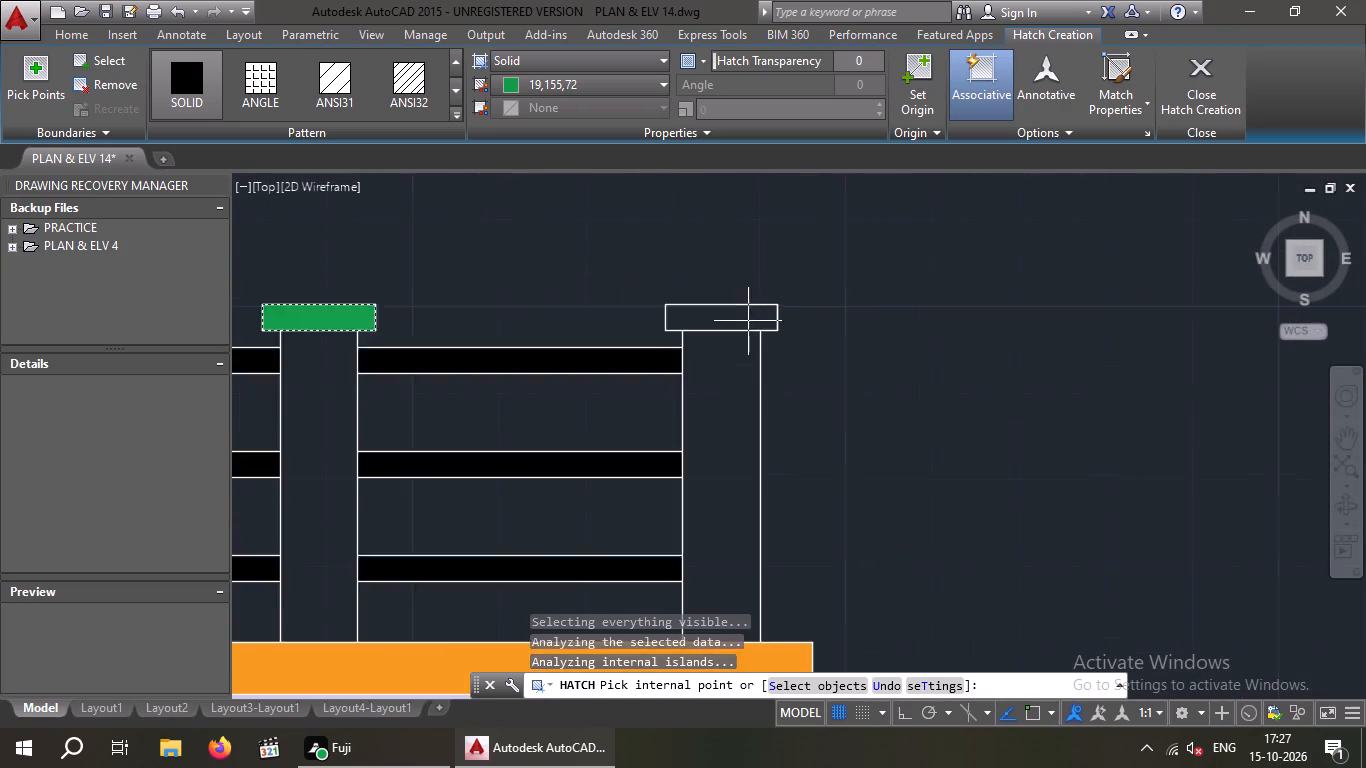
left_click(729, 315)
key("Escape")
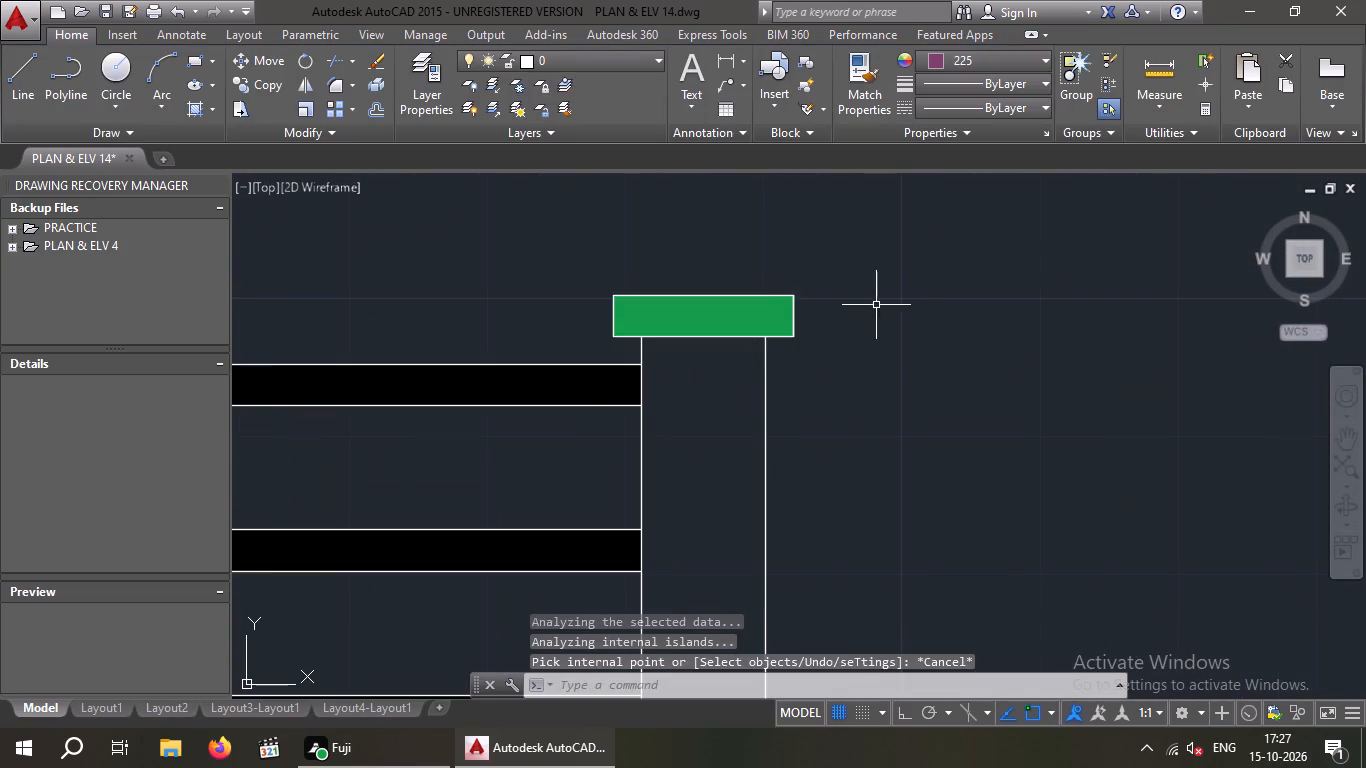
Make light orange 254,204,102 the current drawing colour.
scroll(893, 300, "down", 4)
scroll(1103, 325, "down", 1)
middle_click_drag(1124, 343, 1152, 332)
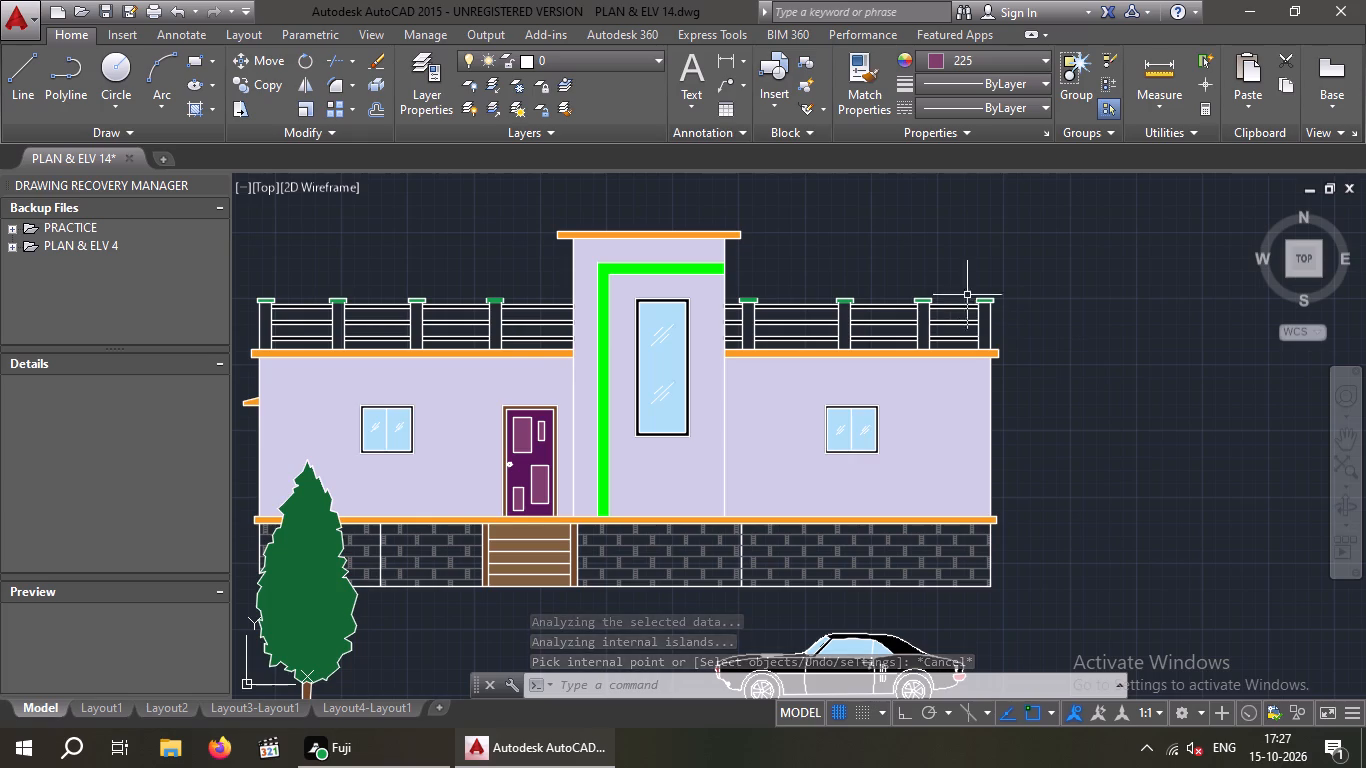
scroll(983, 296, "up", 3)
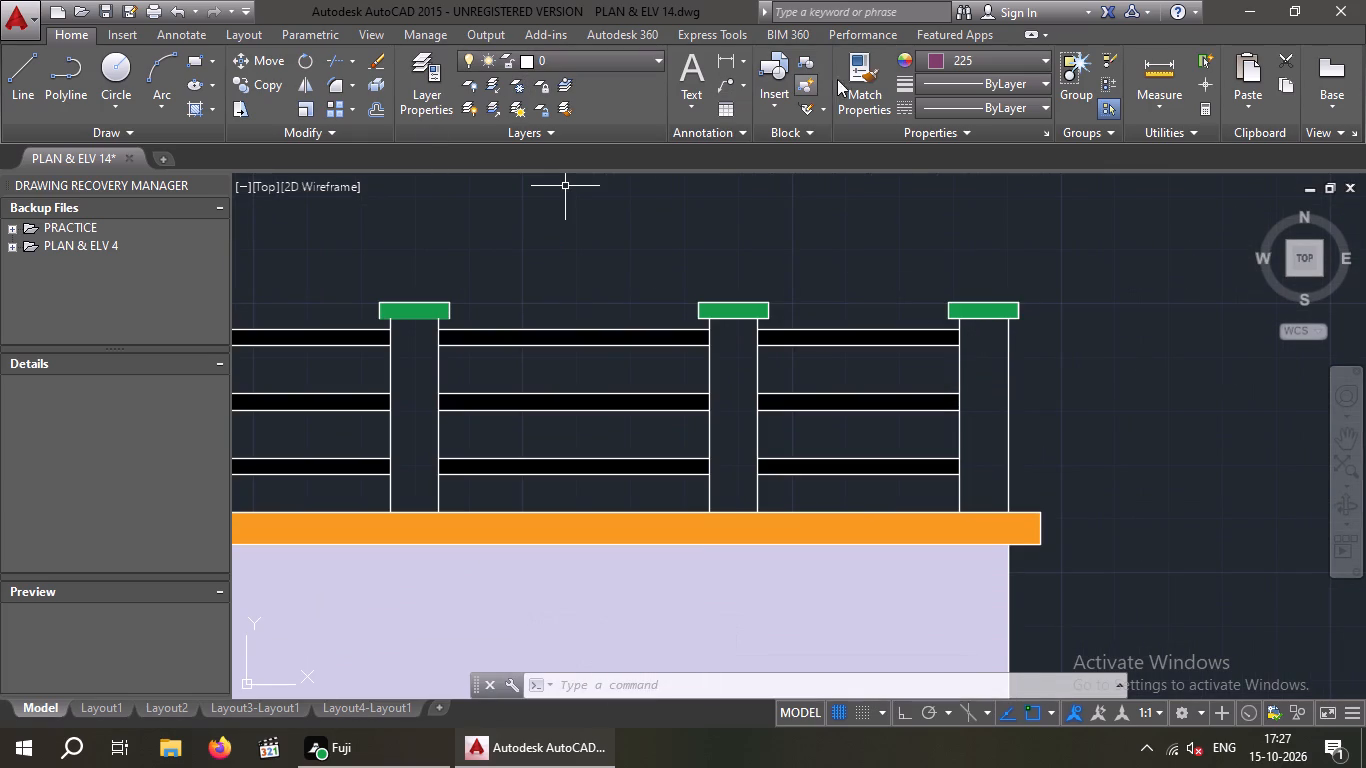
left_click(1046, 56)
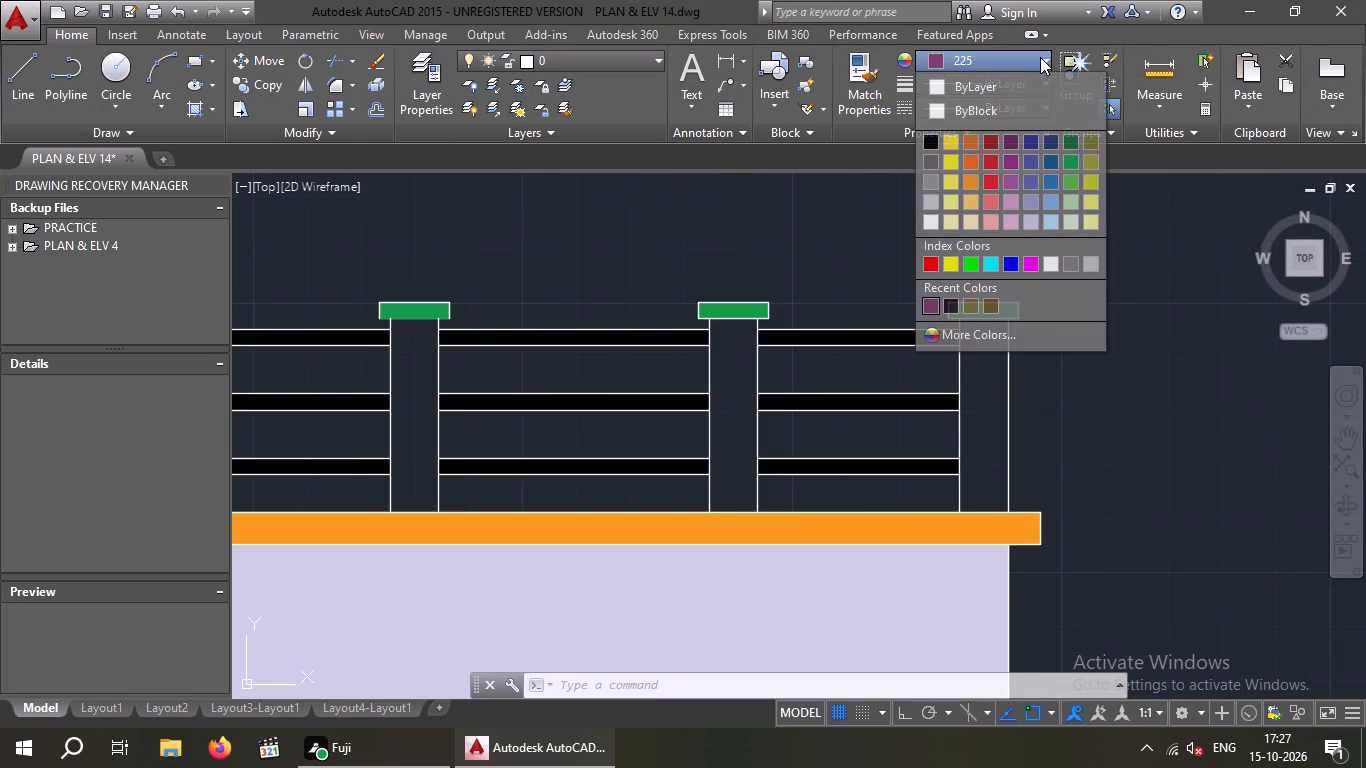
left_click(970, 205)
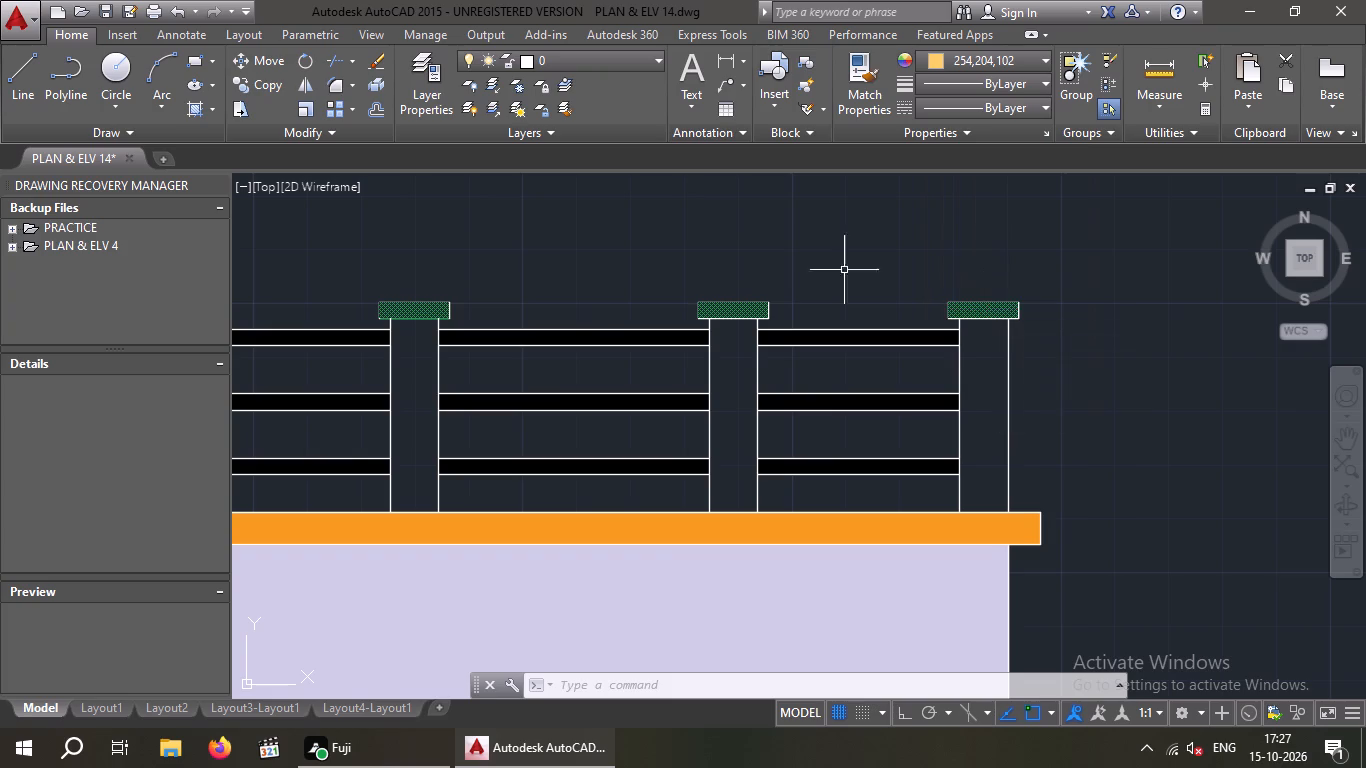
Change the colour of the railing post-cap hatch to dark orange 242,103,34.
left_click(988, 314)
left_click(663, 80)
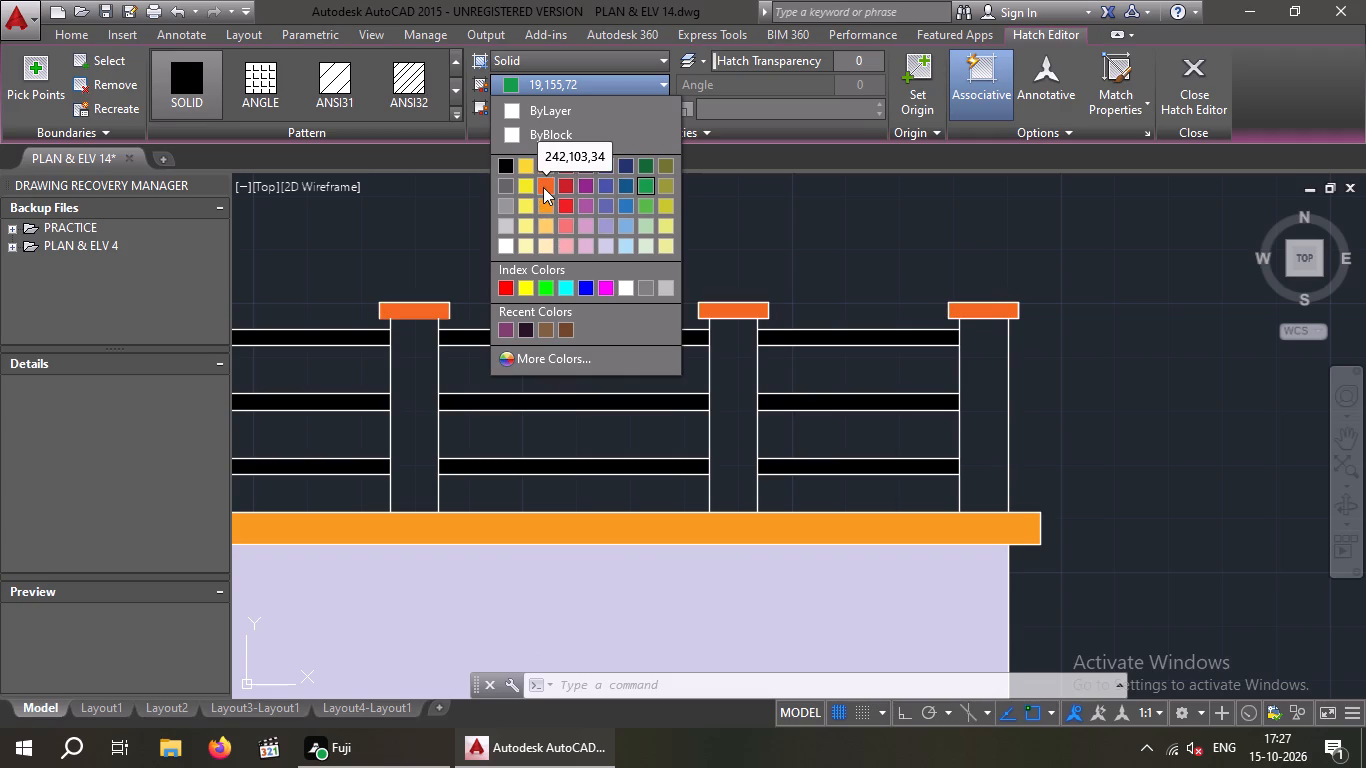
left_click(543, 186)
key("Escape")
Fill the outermost railing post at the right end of the elevation with the SOLID hatch in pink 221,179,212.
scroll(814, 215, "down", 1)
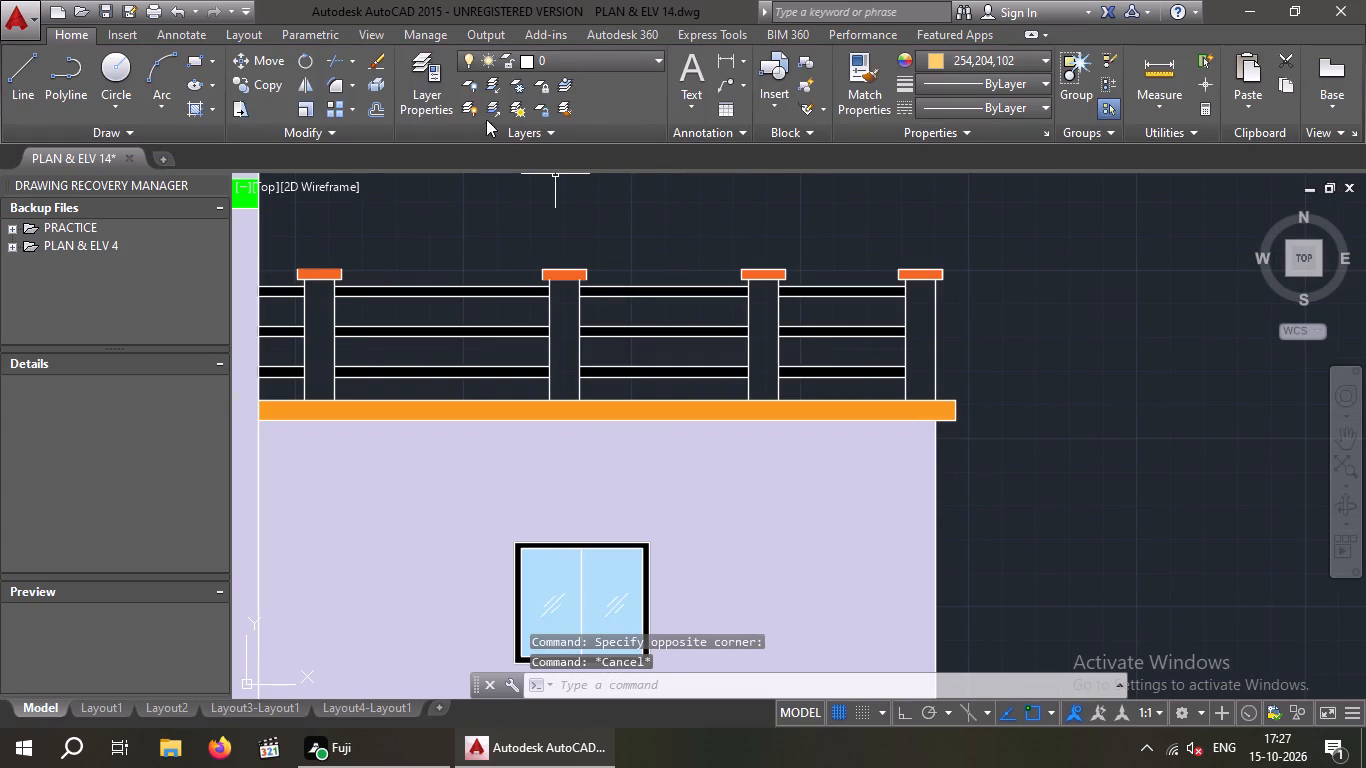
left_click(194, 102)
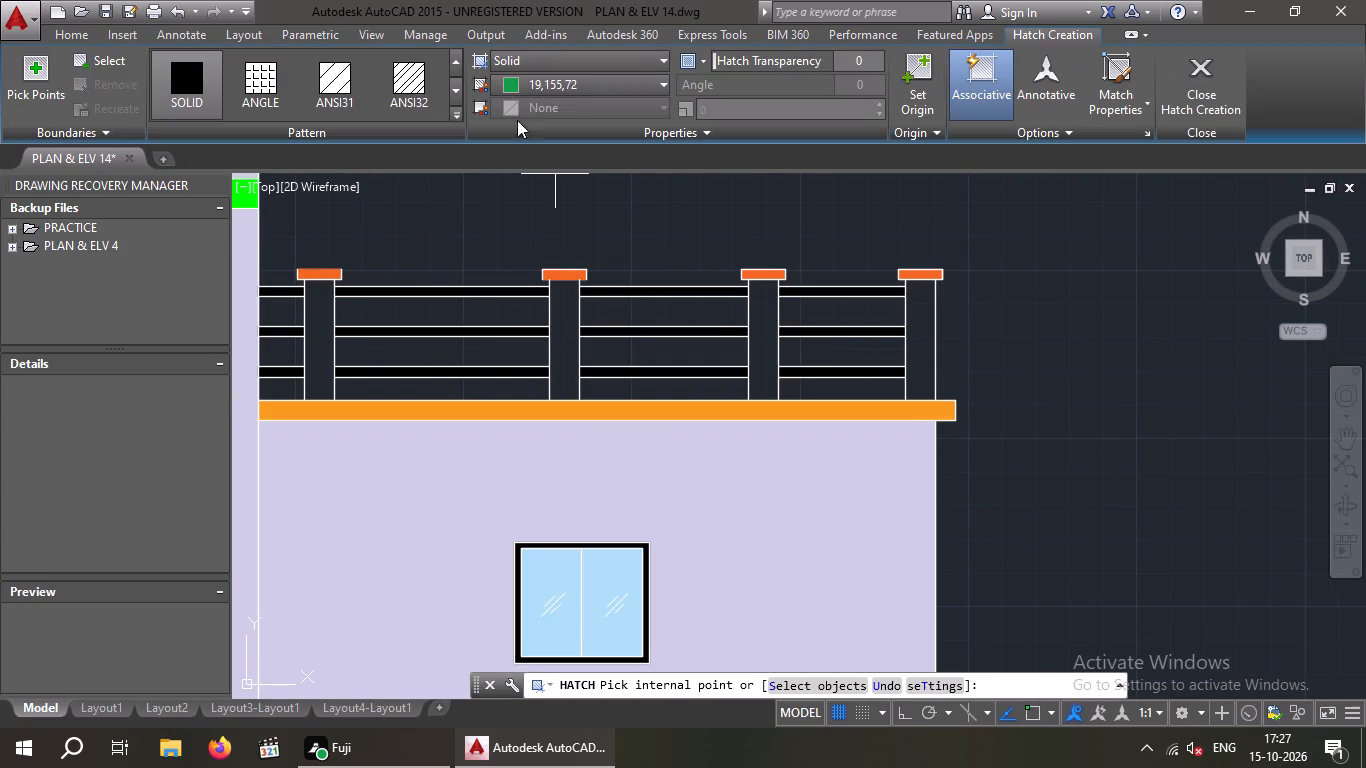
left_click(662, 87)
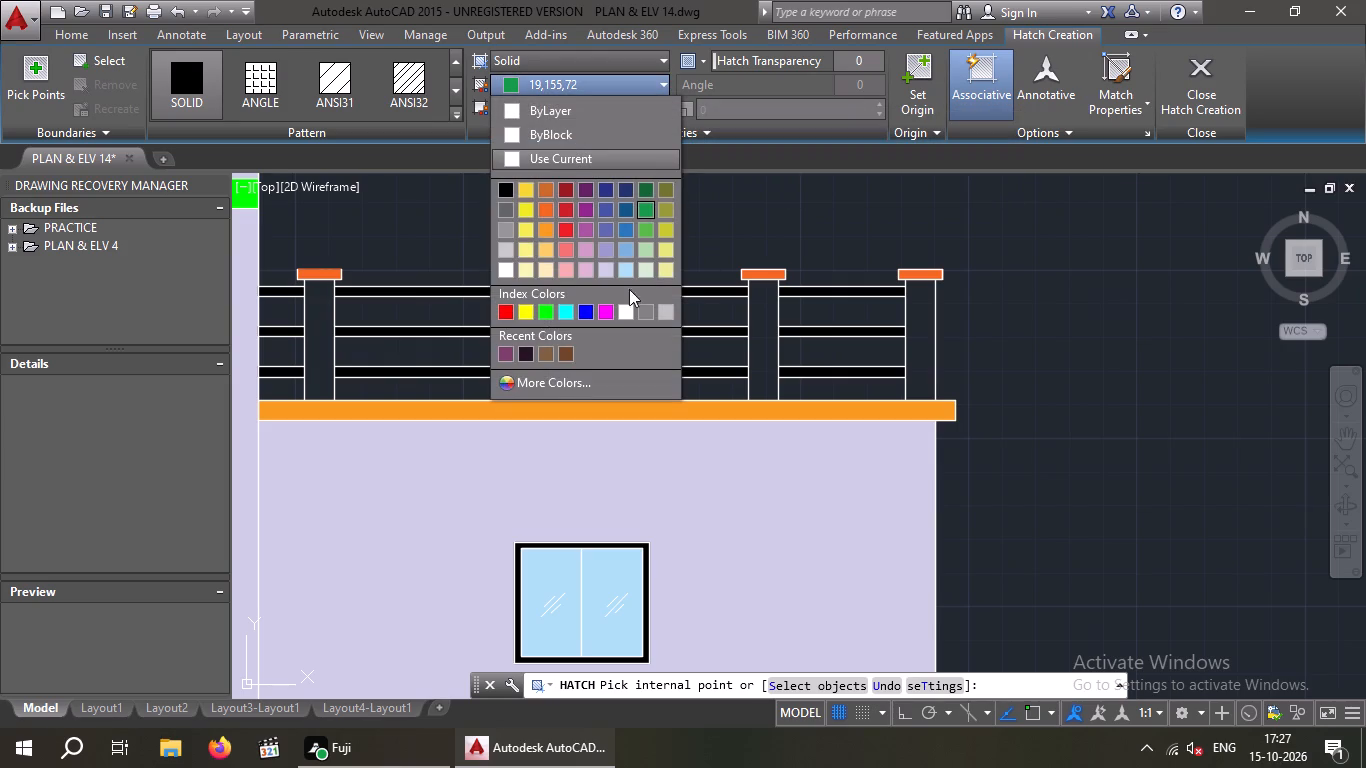
left_click(584, 266)
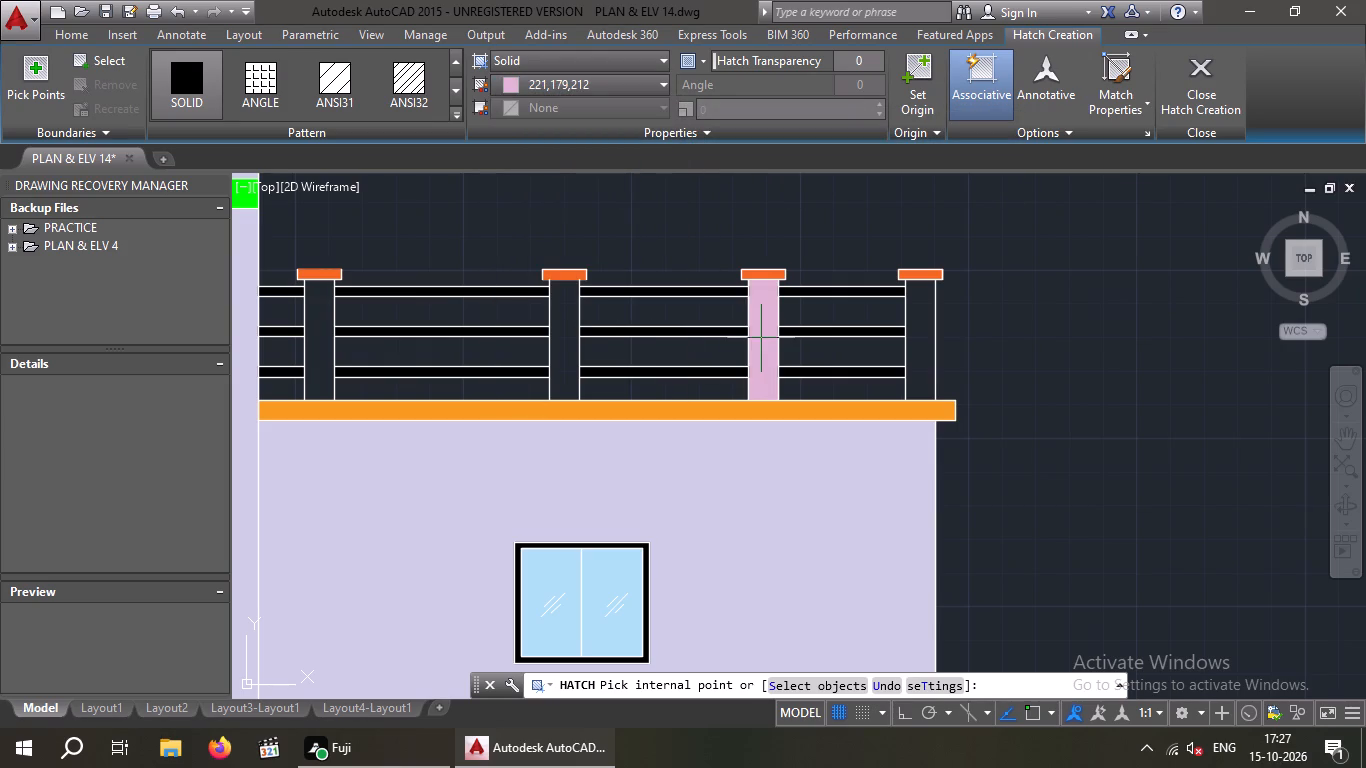
left_click(546, 82)
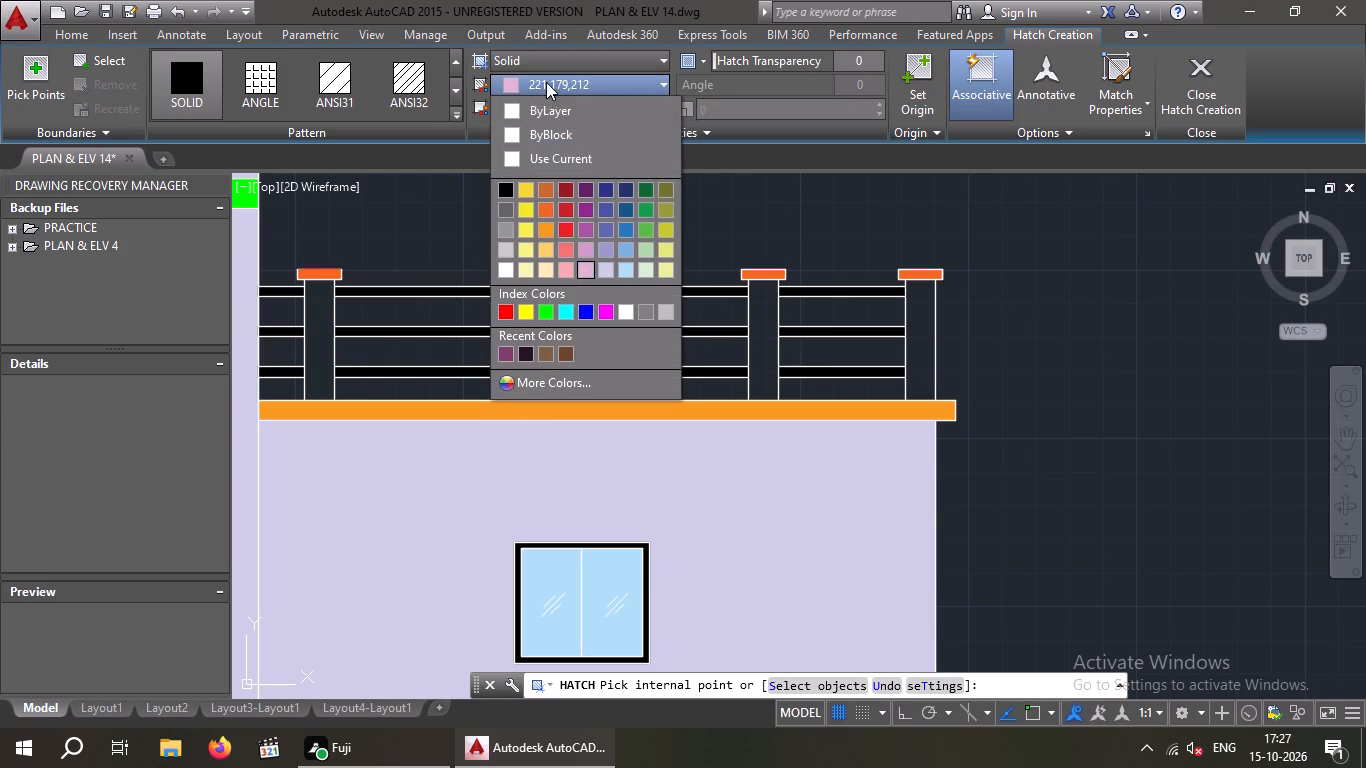
left_click(585, 275)
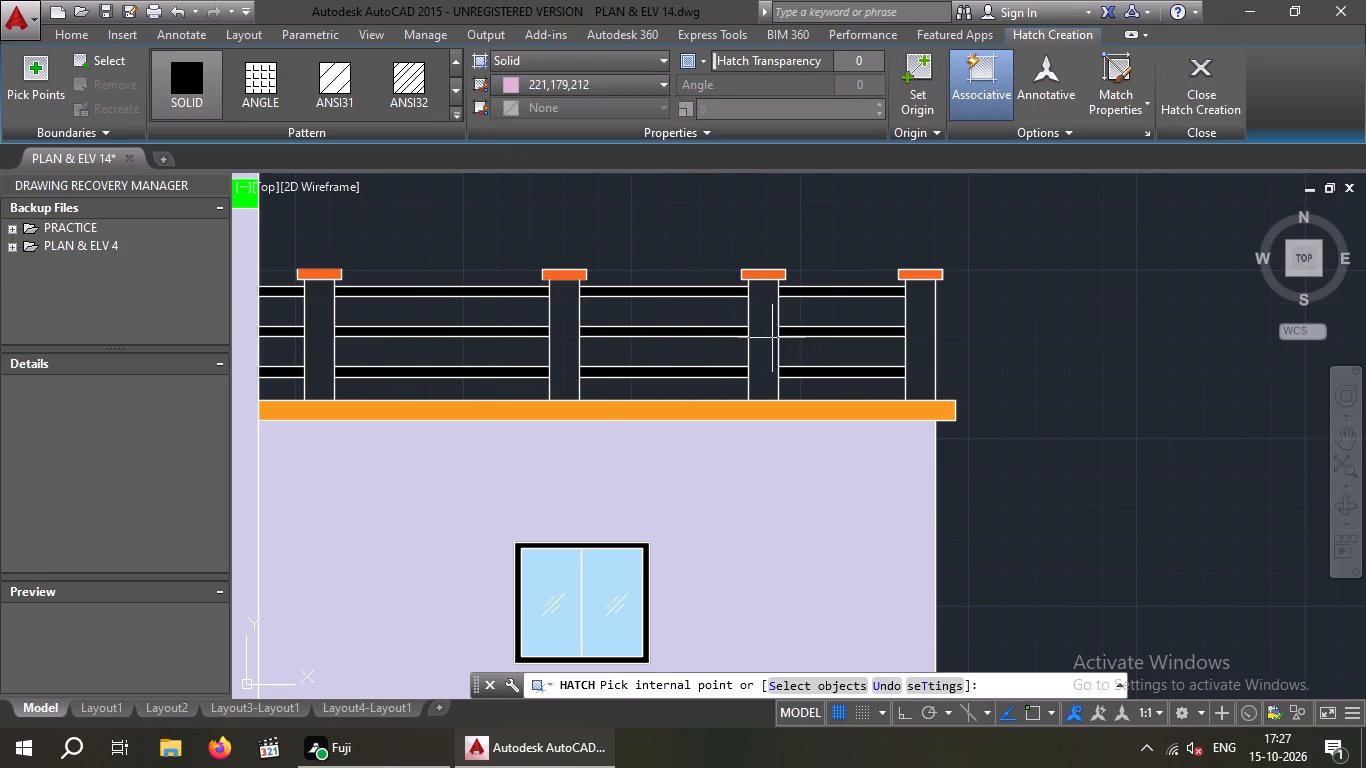
left_click(918, 342)
key("Escape")
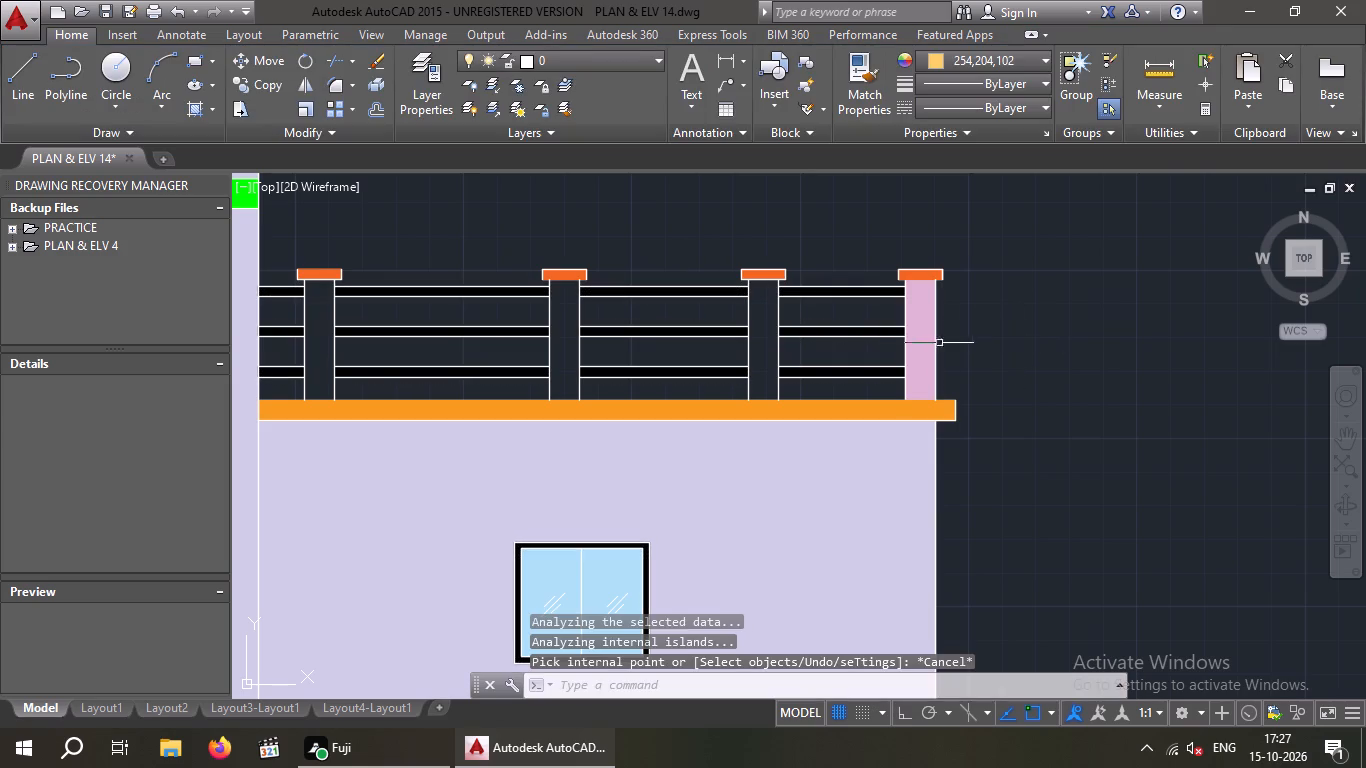
Change the colour of the end railing post's hatch to lavender 206,204,230.
left_click(924, 343)
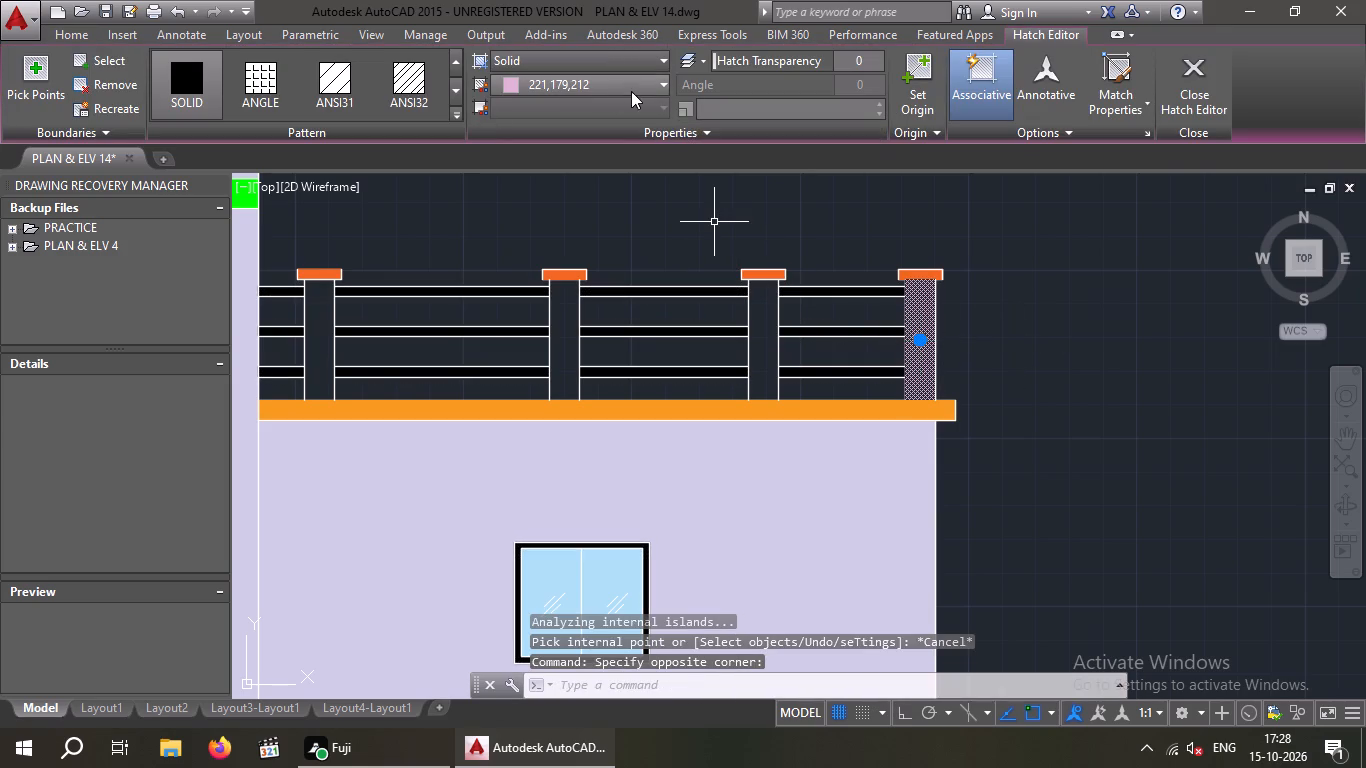
left_click(665, 77)
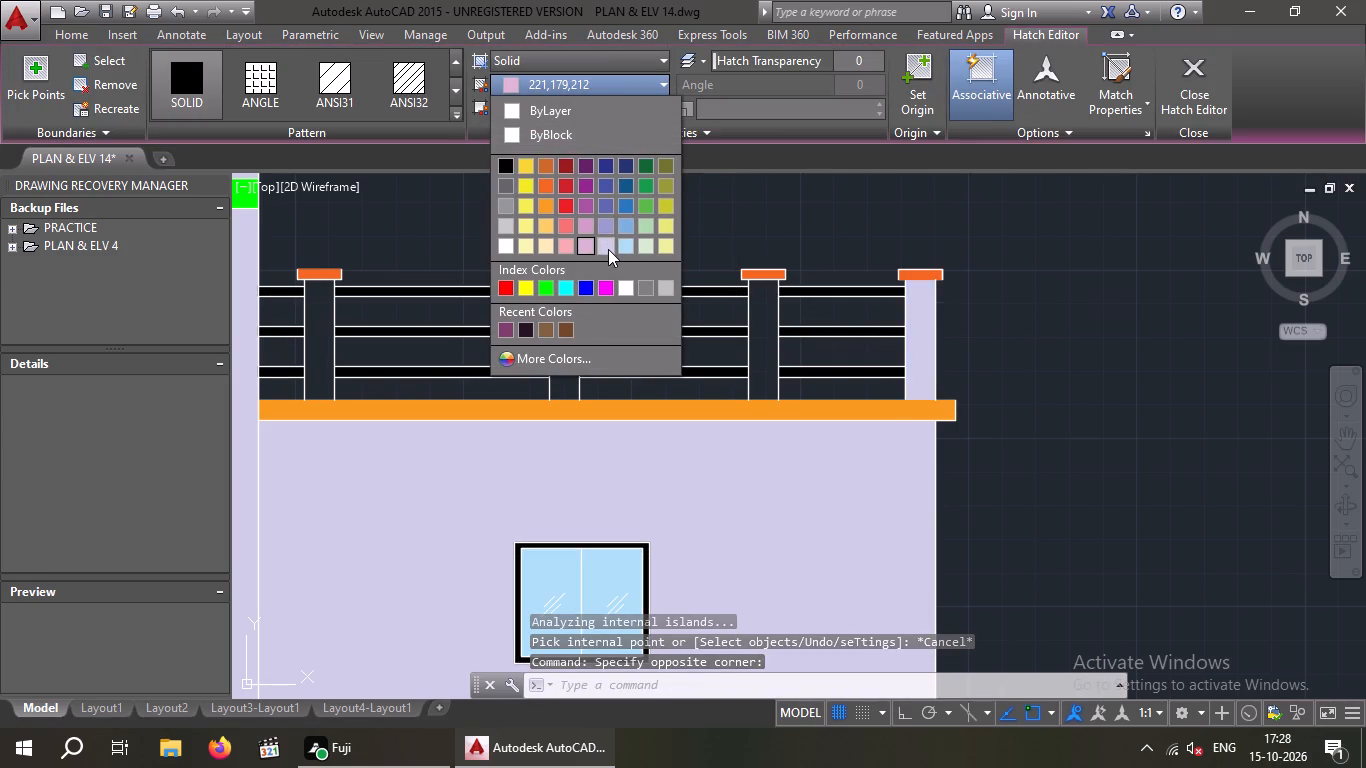
left_click(608, 249)
key("Escape")
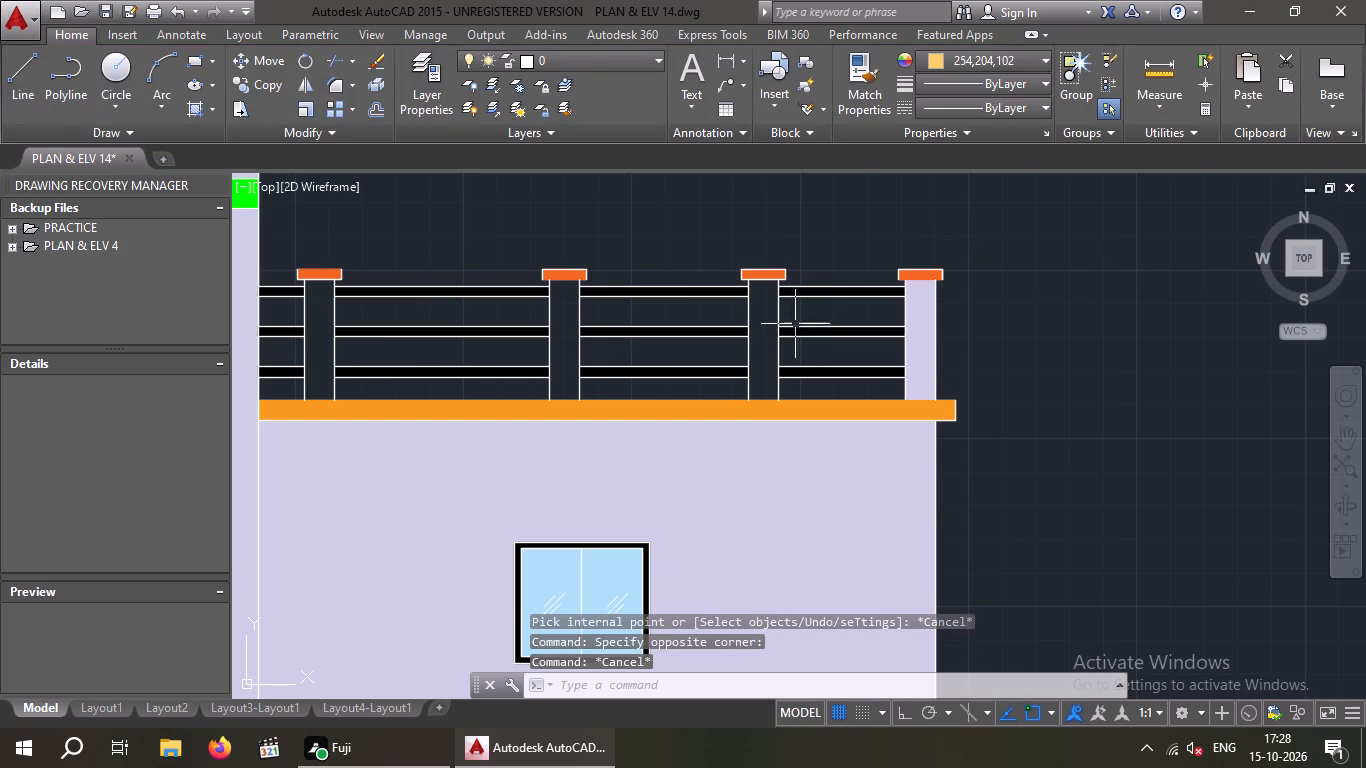
Fill the other three railing posts right of the tower with the SOLID hatch in lavender 206,204,230.
left_click(190, 108)
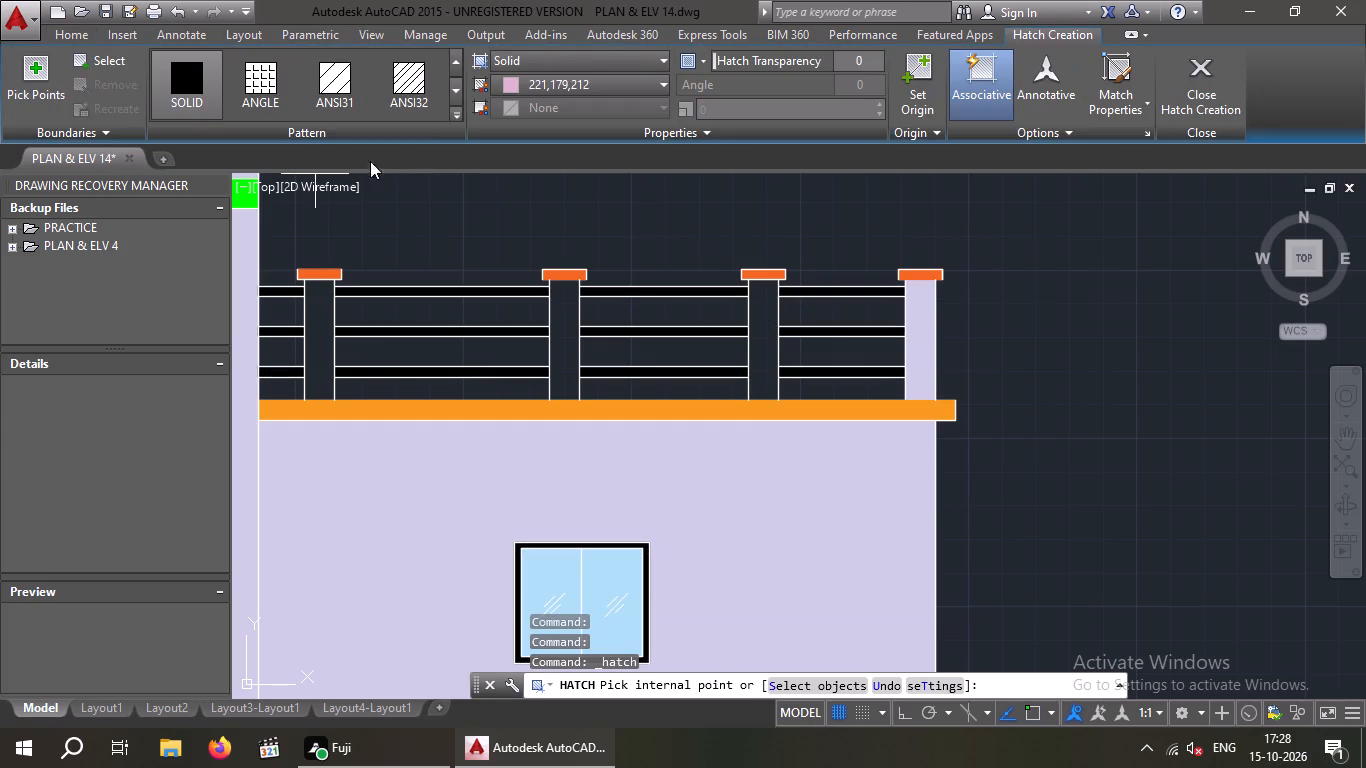
left_click(664, 80)
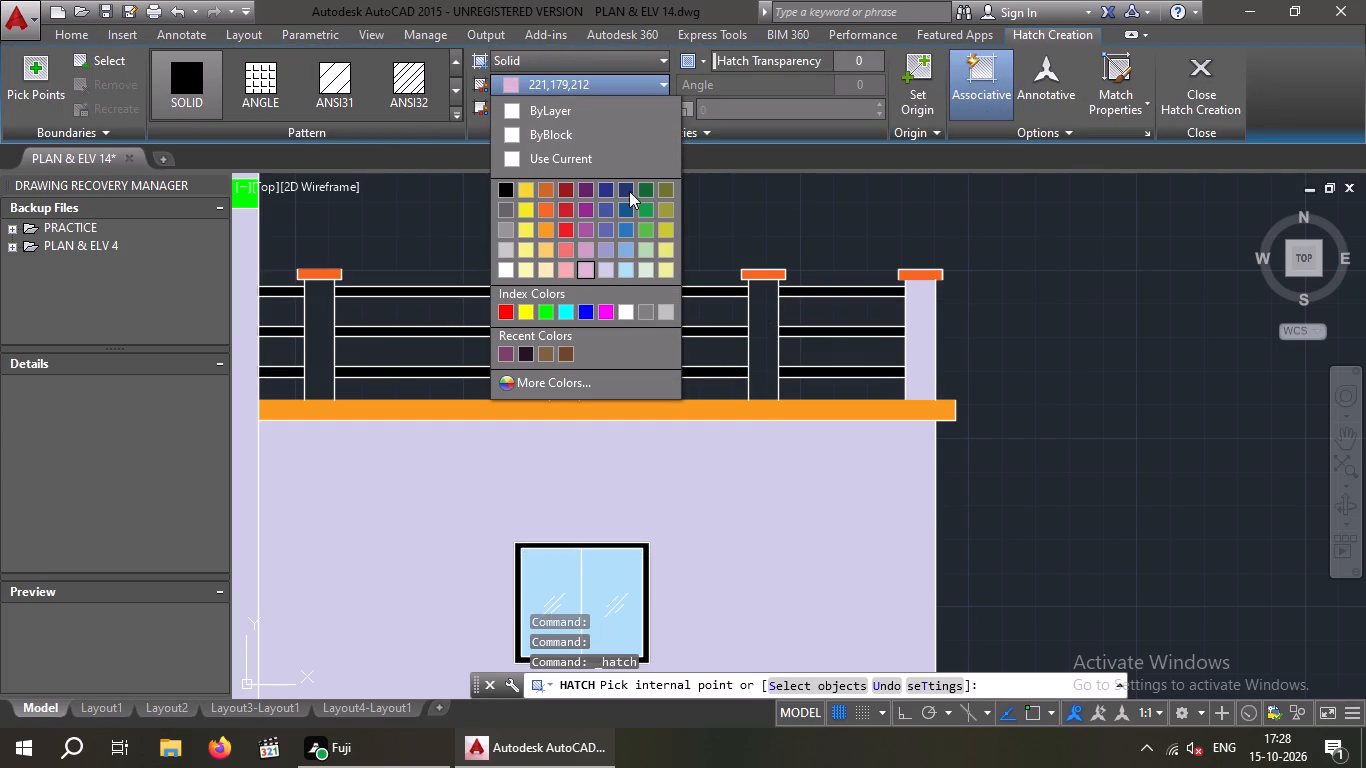
left_click(603, 274)
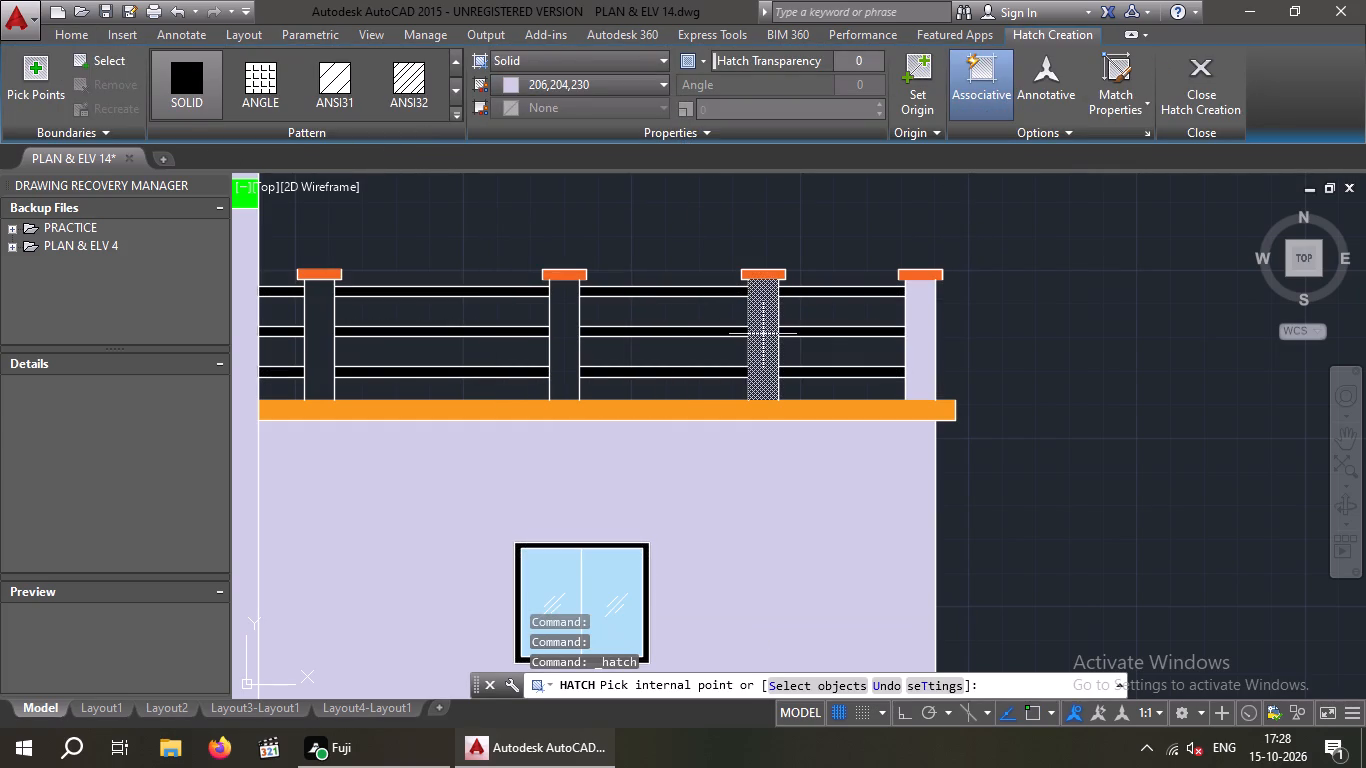
left_click(763, 336)
left_click(563, 342)
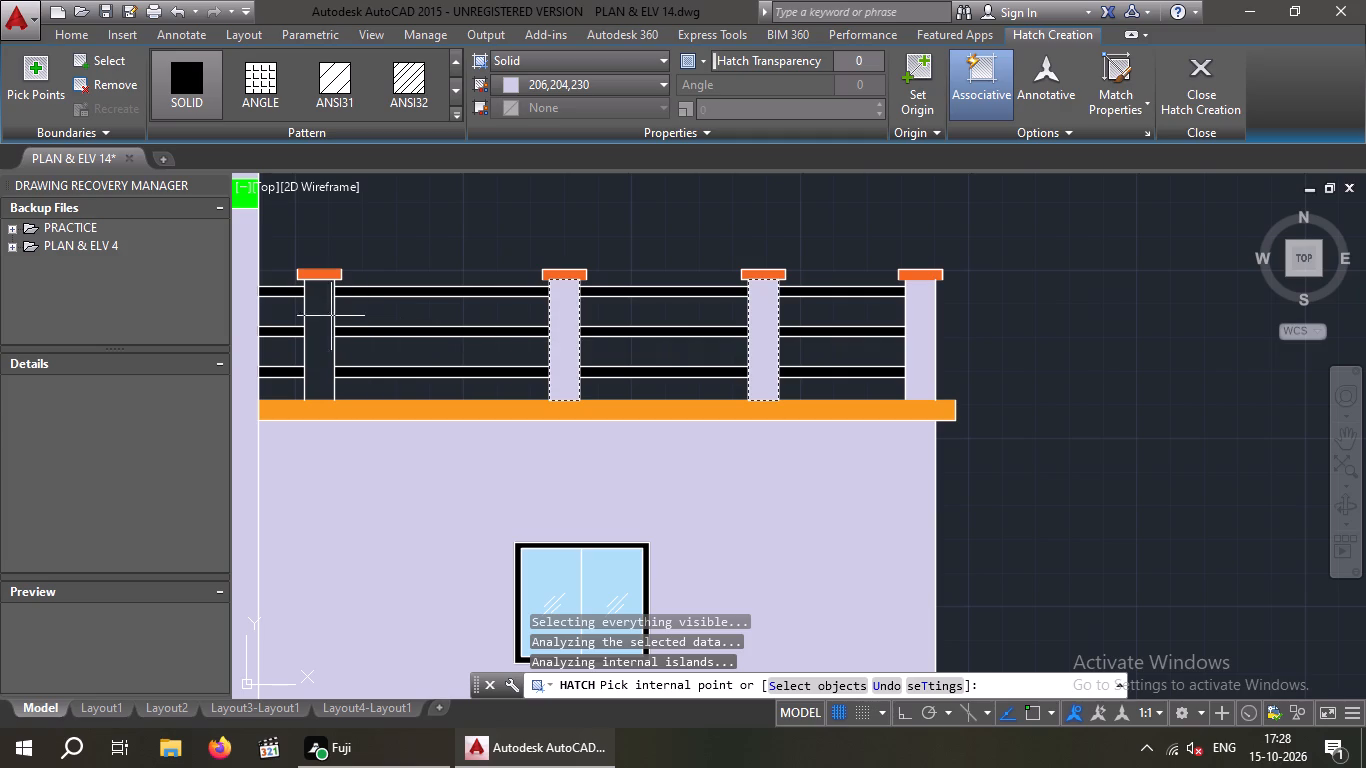
left_click_drag(315, 331, 327, 332)
Add the four railing posts left of the tower to the same lavender SOLID hatch and finish it.
middle_click_drag(548, 186, 588, 197)
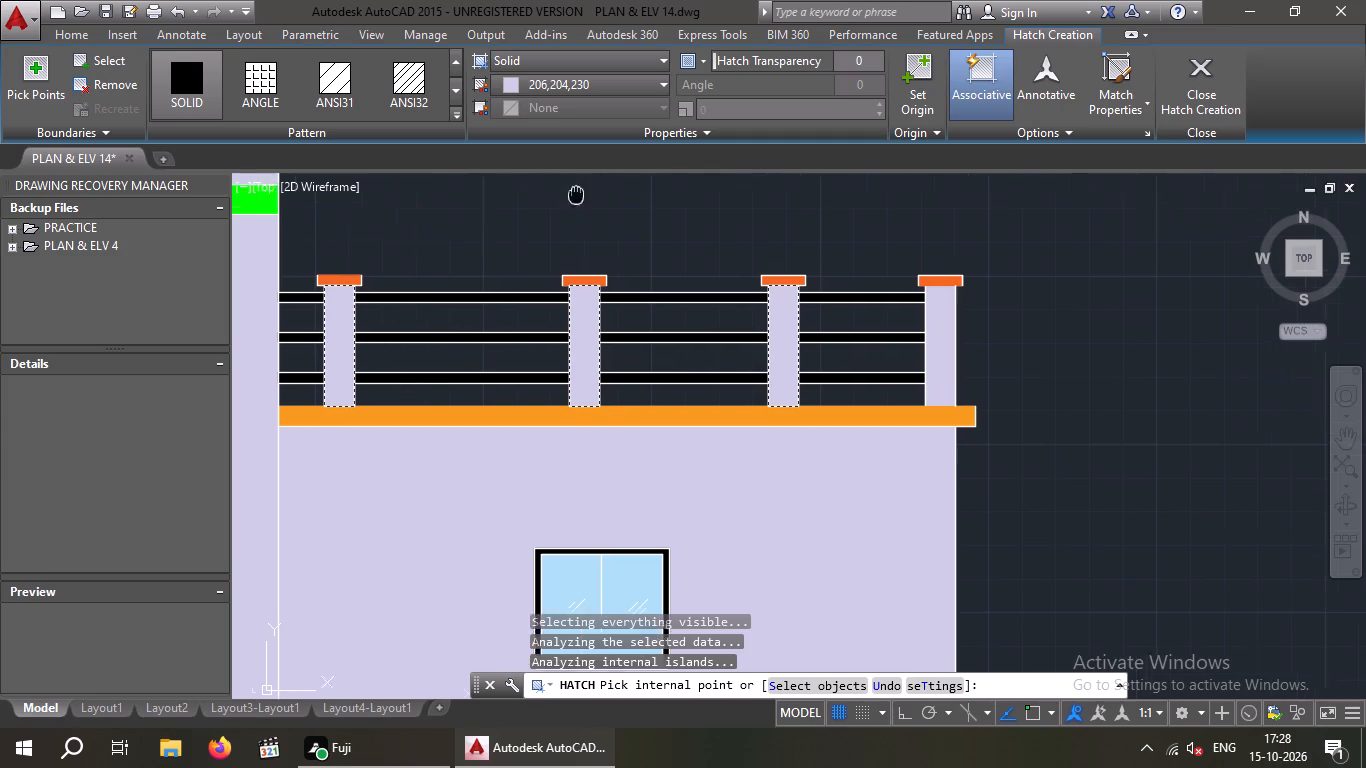
middle_click_drag(588, 197, 846, 197)
scroll(846, 195, "down", 3)
scroll(637, 221, "up", 2)
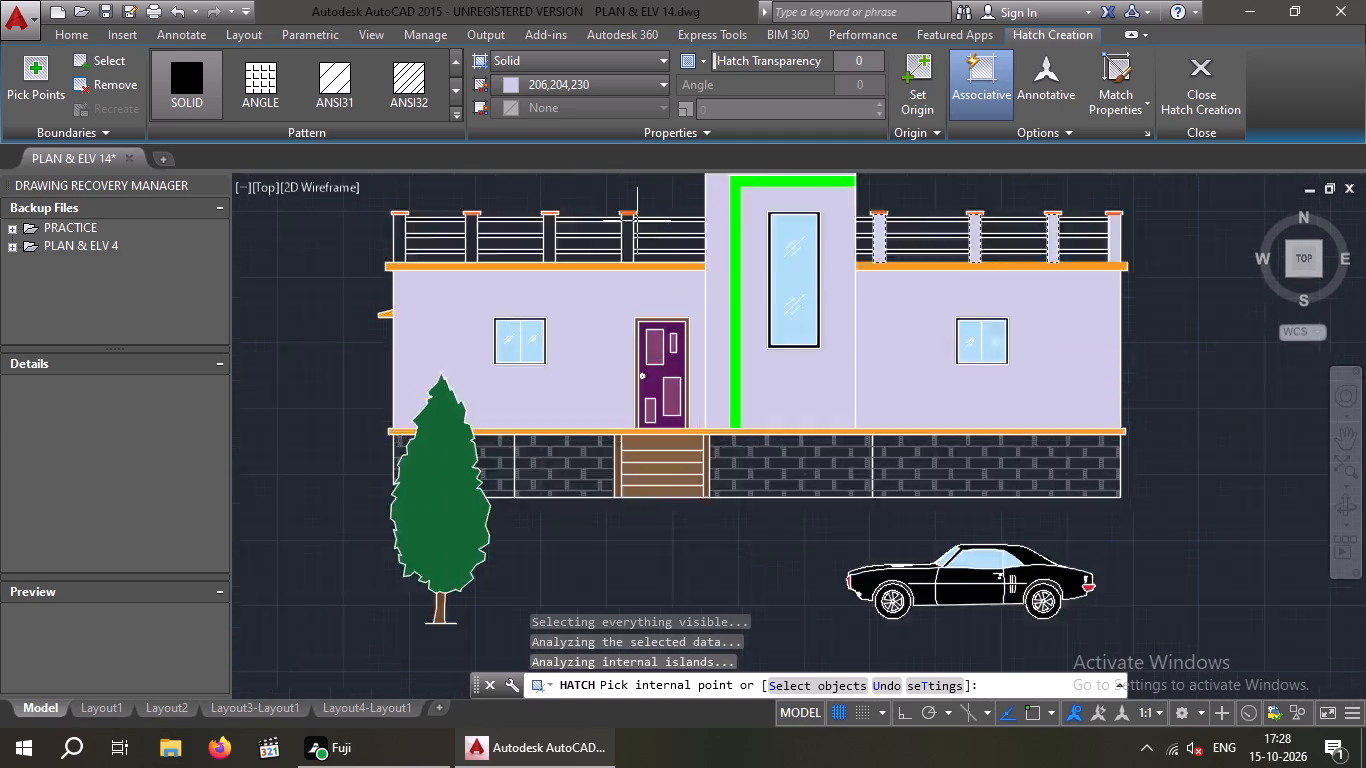
scroll(637, 221, "up", 1)
left_click(607, 243)
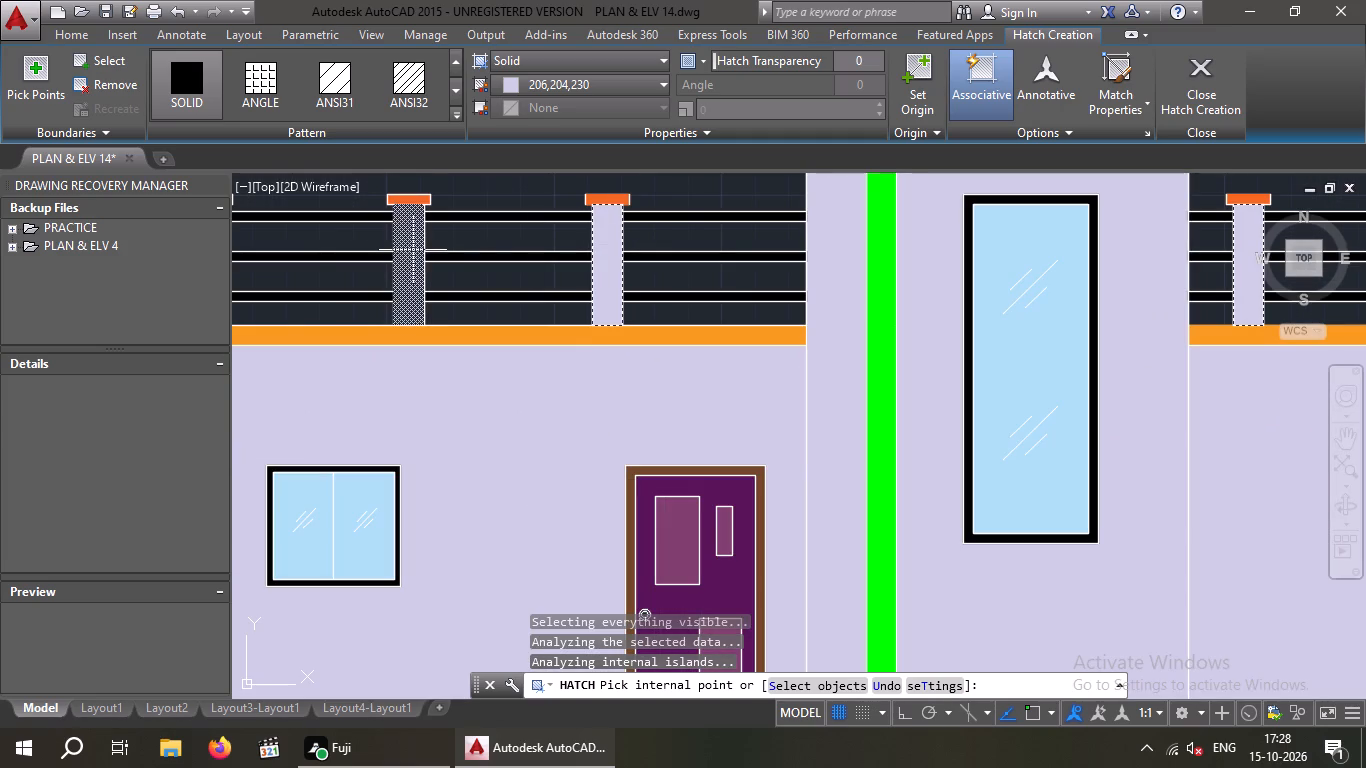
left_click(414, 250)
scroll(519, 191, "down", 1)
middle_click_drag(523, 191, 792, 213)
scroll(599, 266, "up", 1)
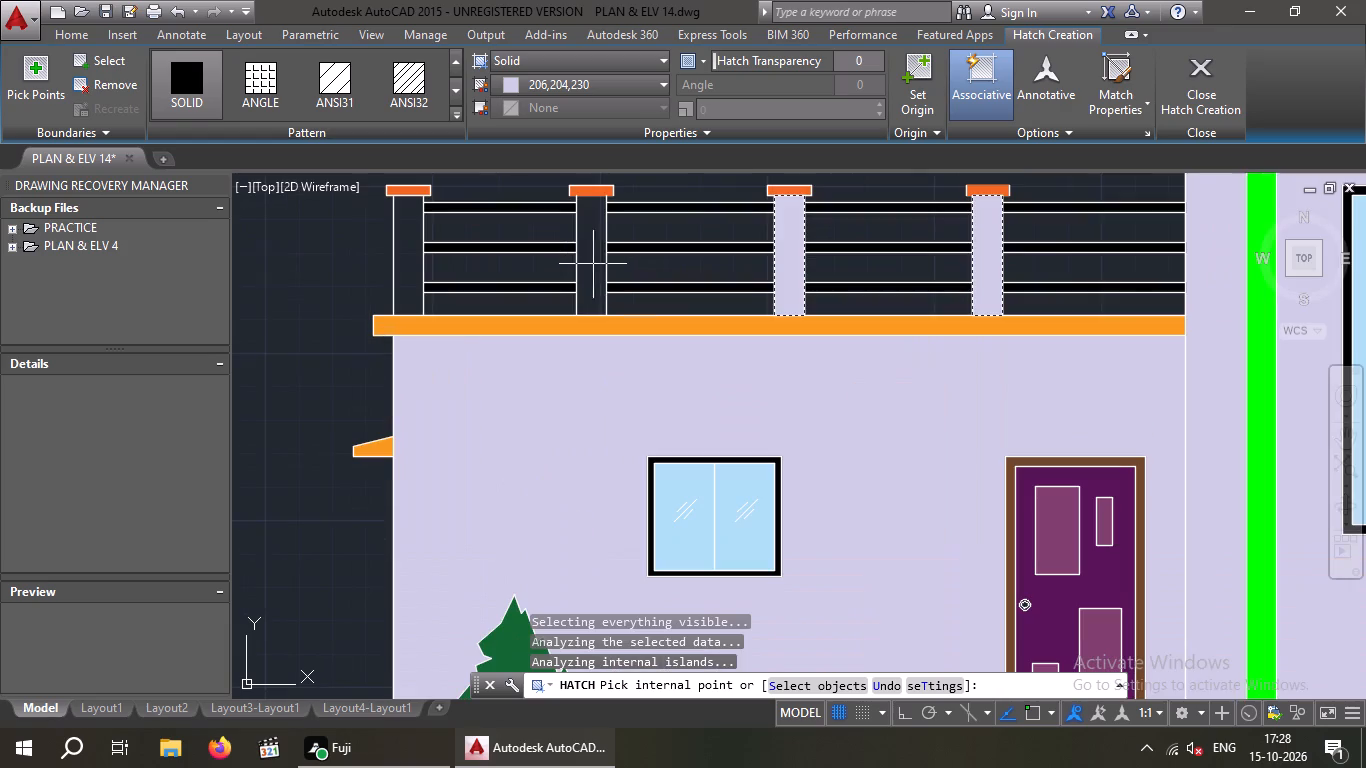
left_click(594, 264)
left_click(406, 261)
key("Escape")
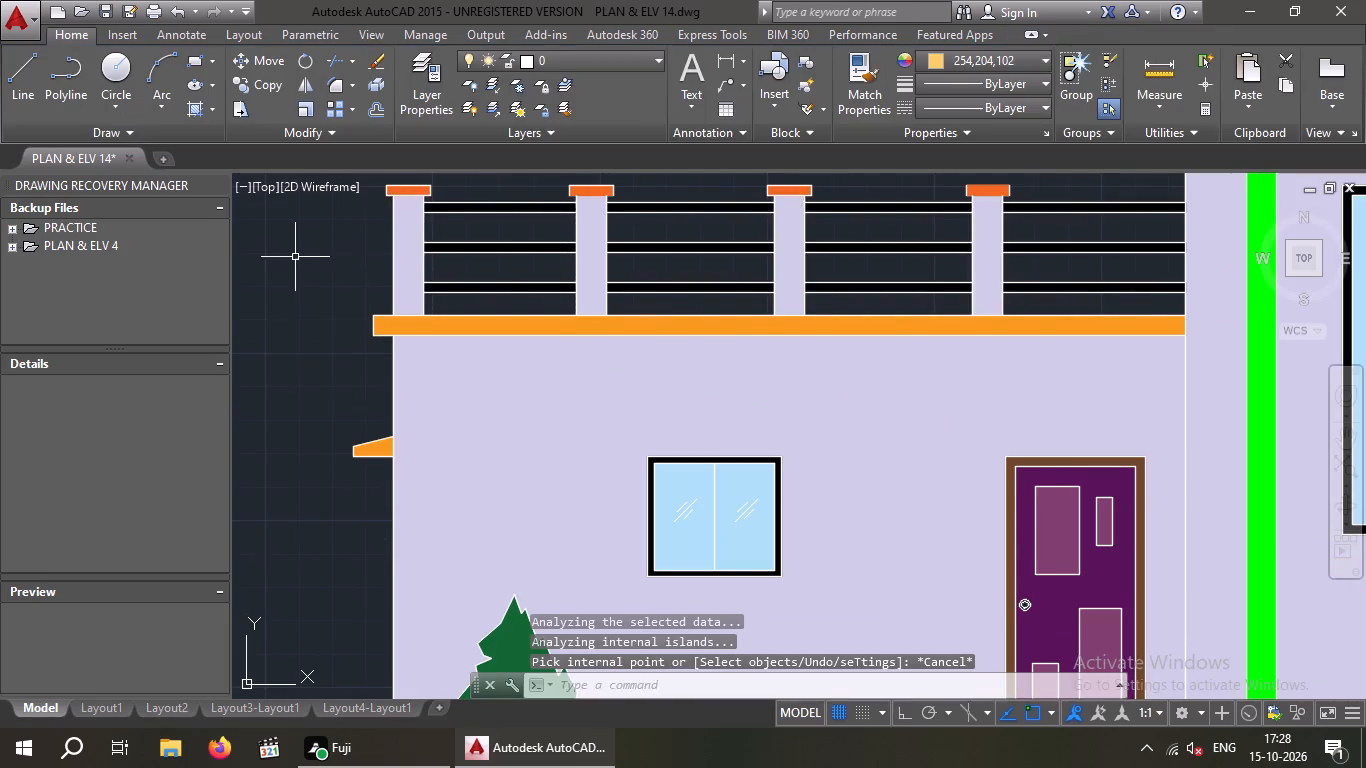
Save the drawing with the coloured front elevation.
scroll(295, 257, "down", 2)
middle_click_drag(1260, 499, 1233, 447)
scroll(1209, 440, "down", 2)
middle_click_drag(1196, 459, 1133, 571)
scroll(1161, 531, "up", 2)
middle_click_drag(1163, 509, 1221, 467)
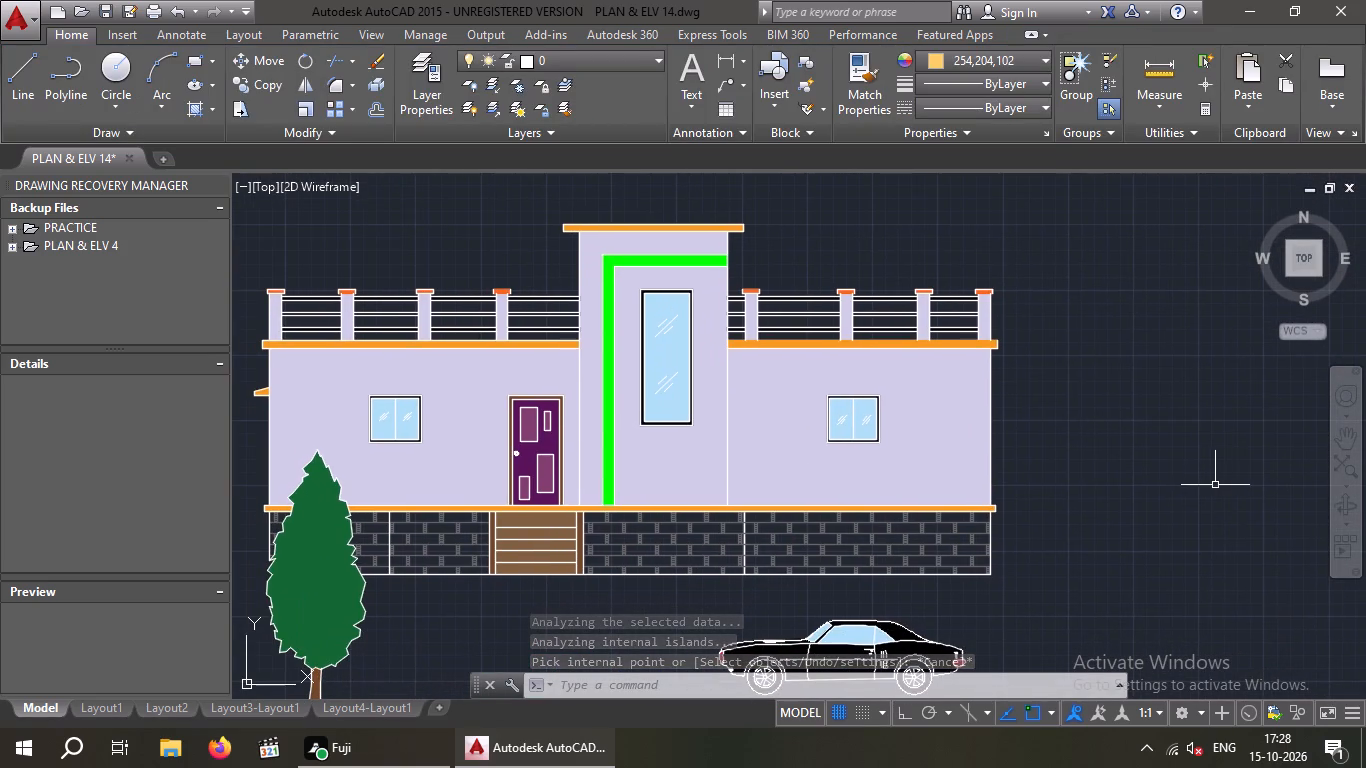
key("ctrl+s")
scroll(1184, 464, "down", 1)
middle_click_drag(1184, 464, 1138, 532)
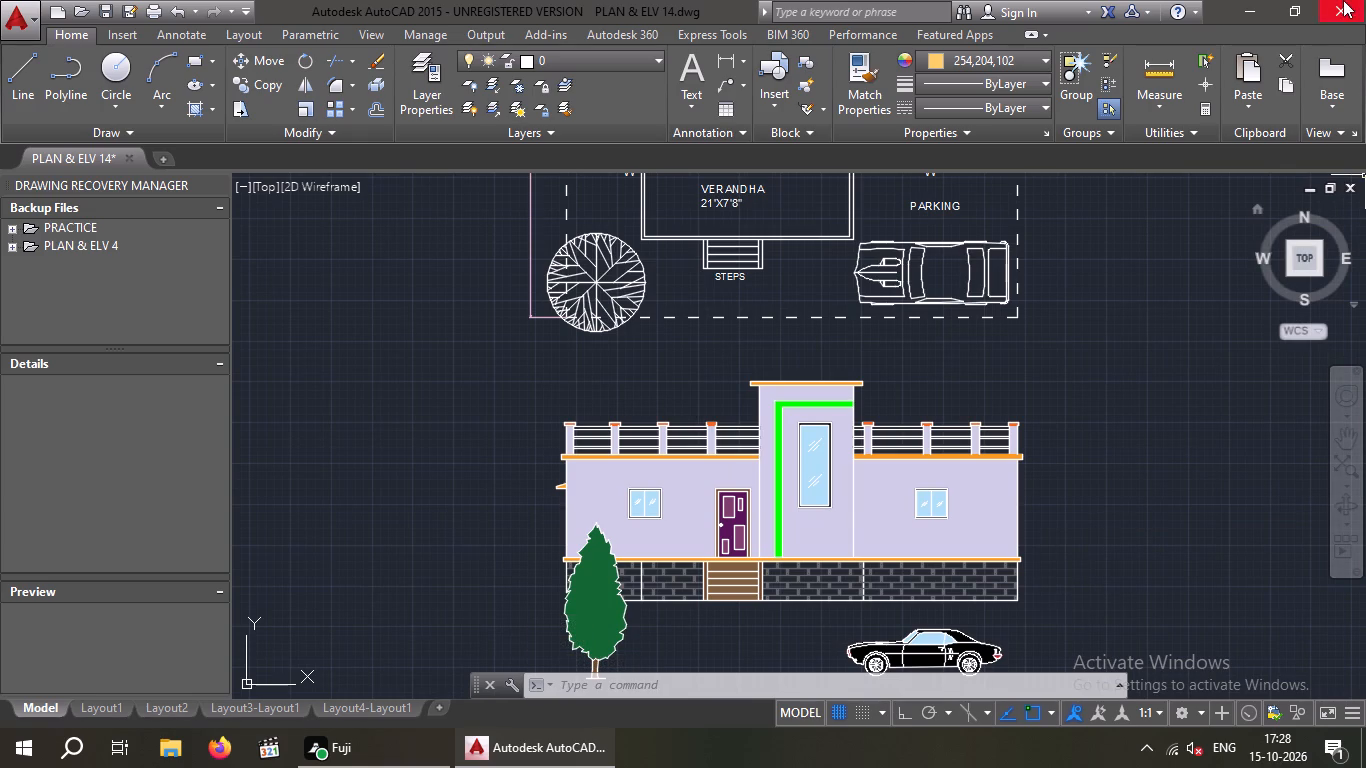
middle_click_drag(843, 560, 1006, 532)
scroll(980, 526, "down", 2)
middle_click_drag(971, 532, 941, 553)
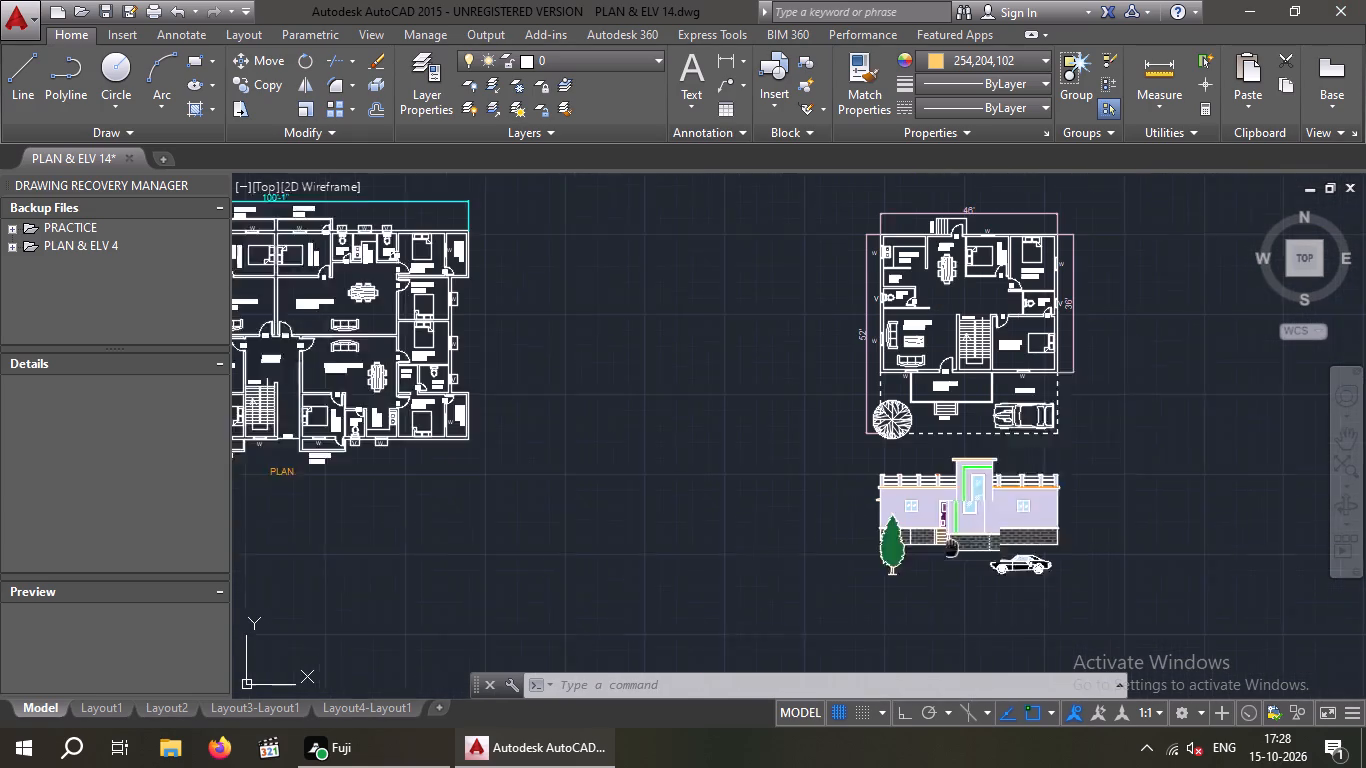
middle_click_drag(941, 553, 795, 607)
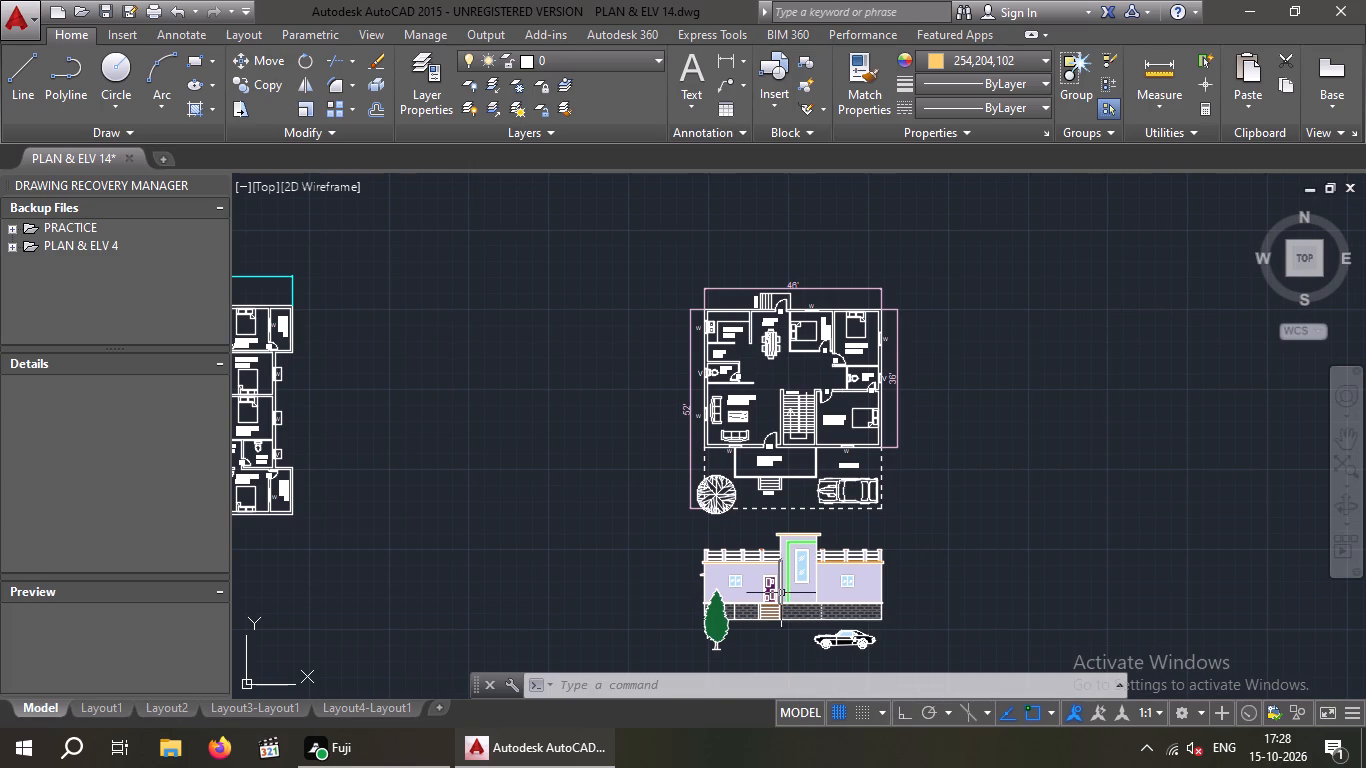
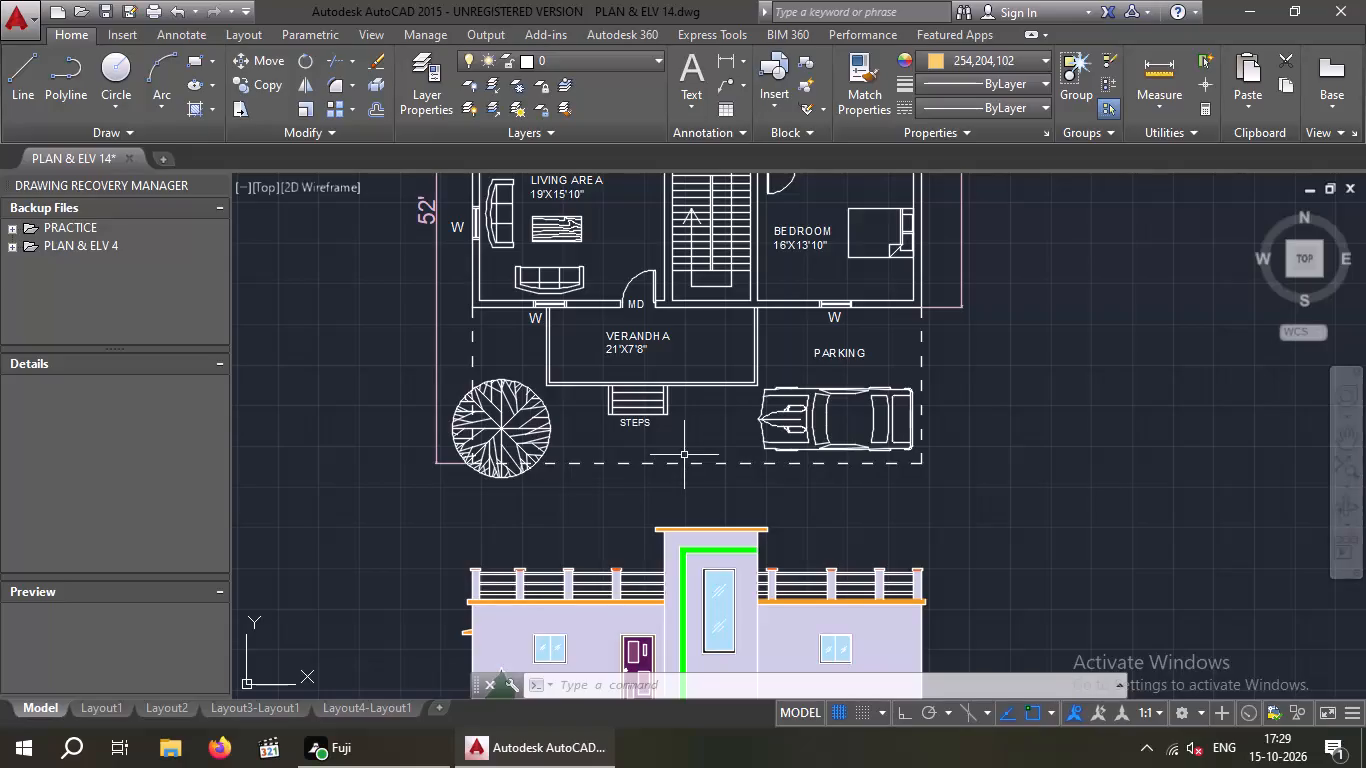
Examine the front elevation below the floor plan, including its walls, windows, brick plinth and car.
scroll(684, 455, "down", 1)
middle_click_drag(736, 466, 615, 457)
scroll(688, 562, "up", 2)
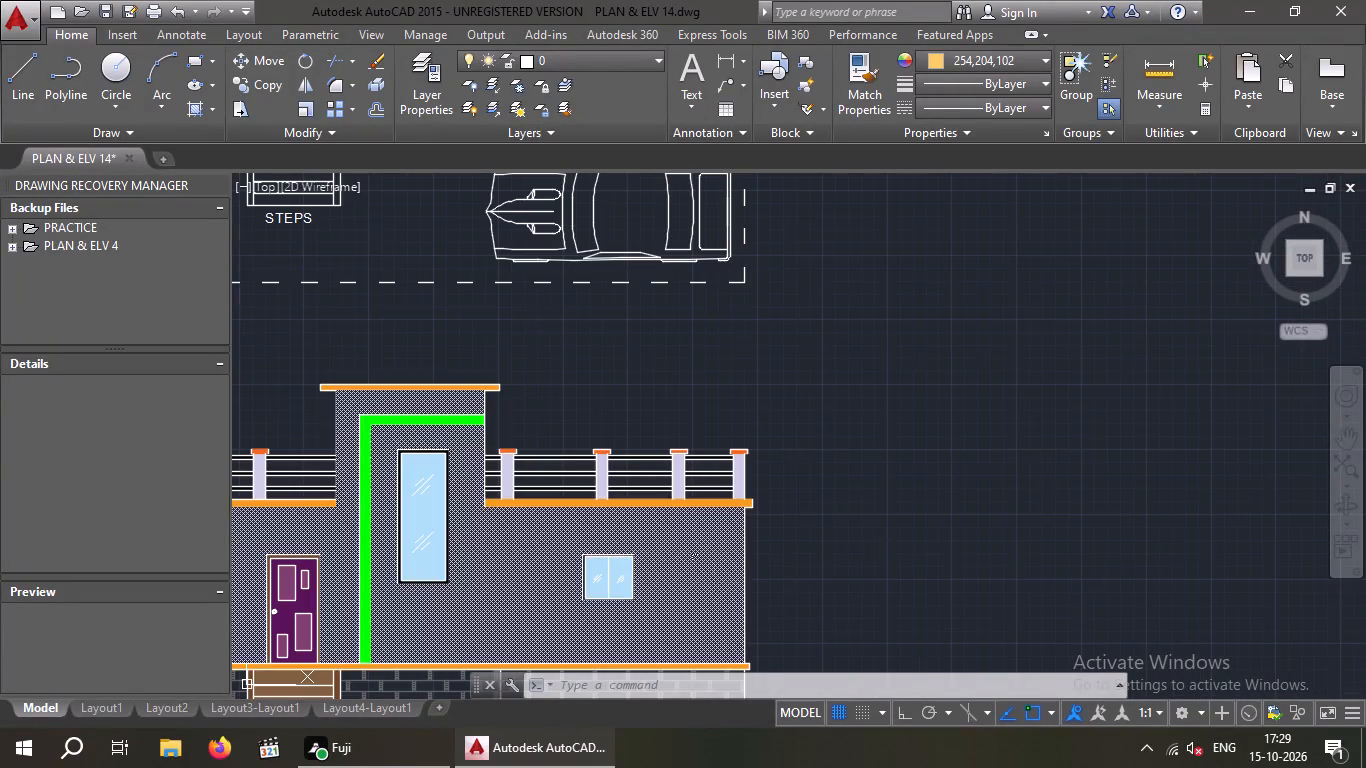
middle_click_drag(836, 514, 886, 375)
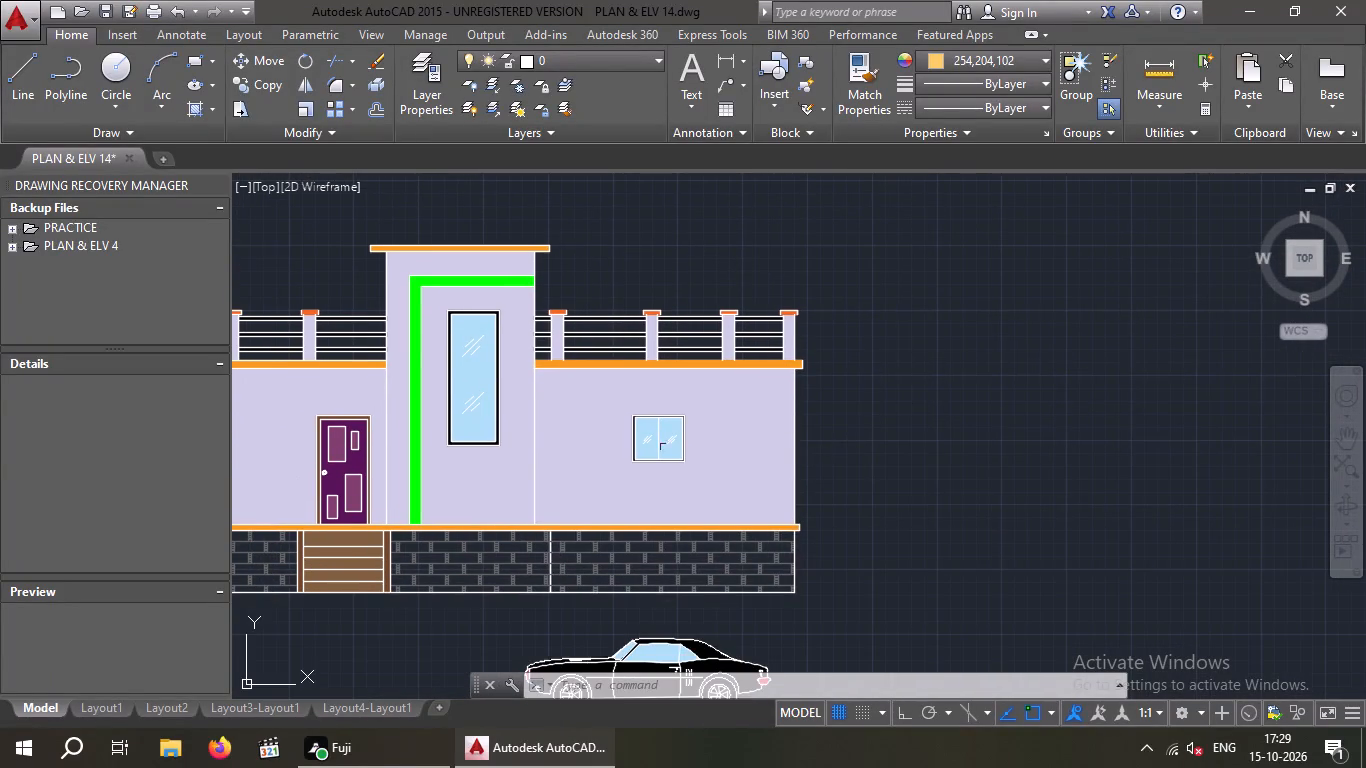
scroll(642, 442, "up", 3)
scroll(737, 441, "down", 4)
middle_click_drag(925, 432, 922, 430)
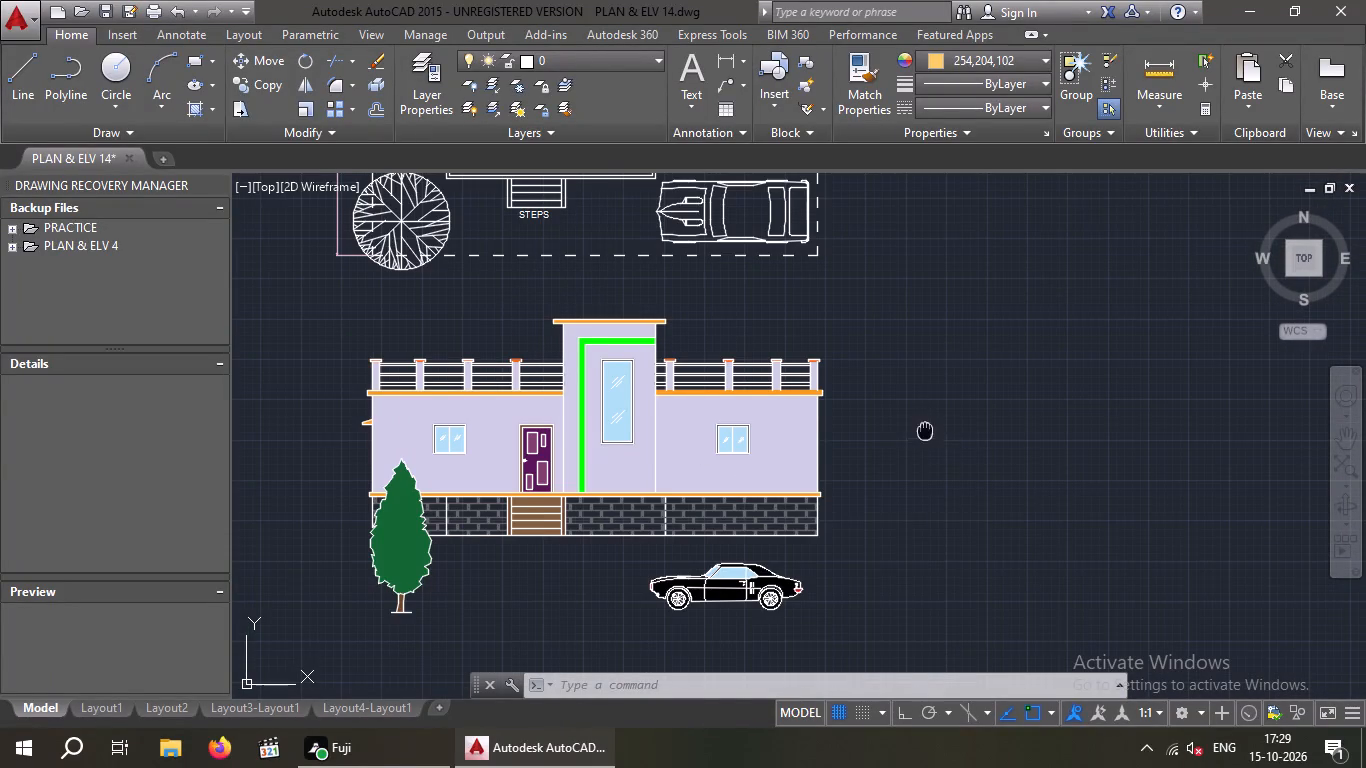
middle_click_drag(922, 430, 888, 419)
key("Escape")
key("Escape")
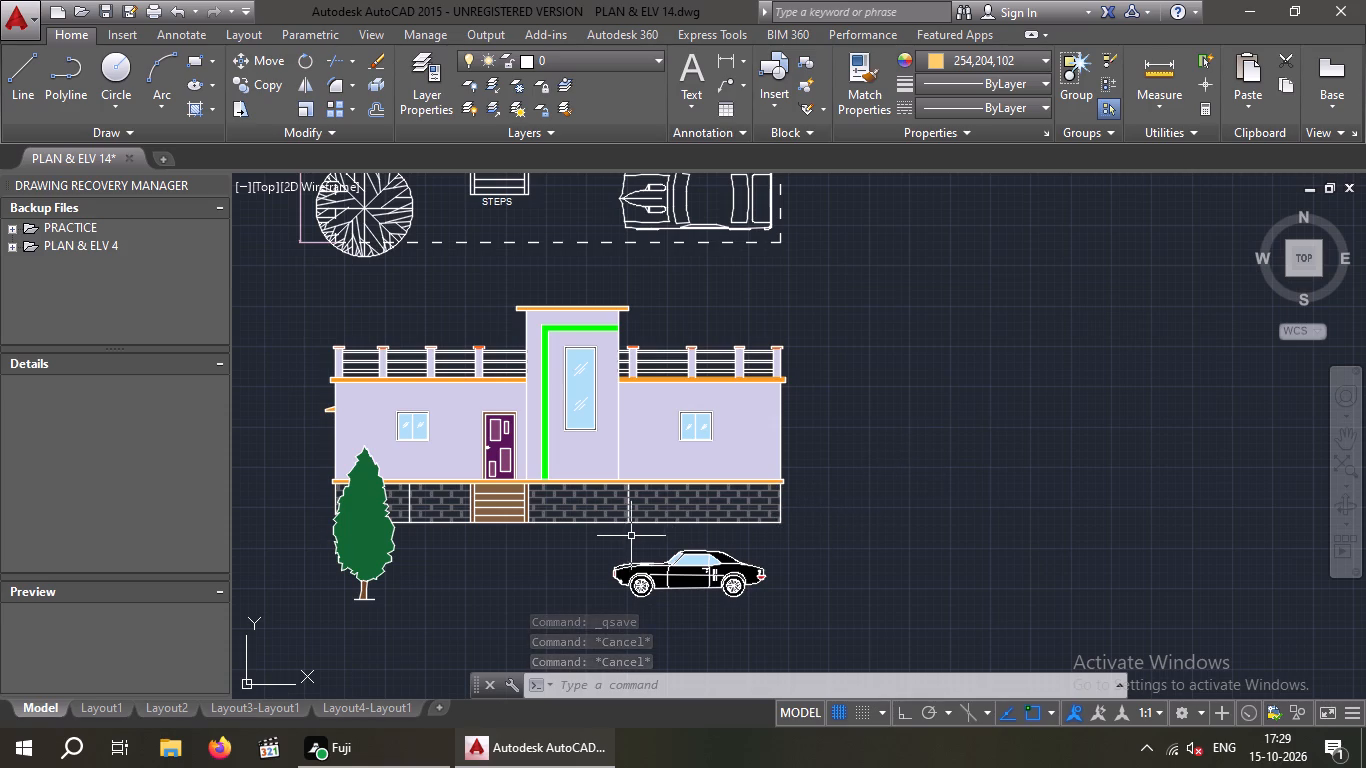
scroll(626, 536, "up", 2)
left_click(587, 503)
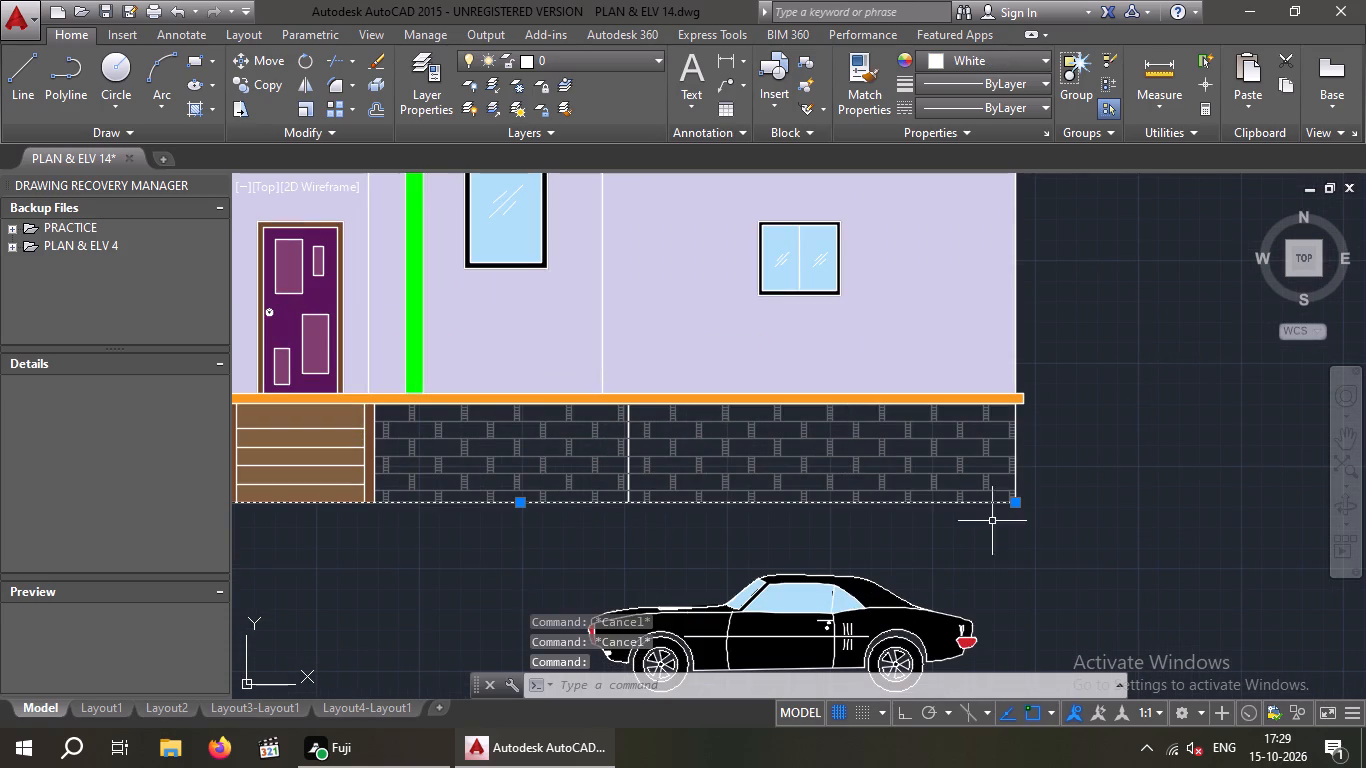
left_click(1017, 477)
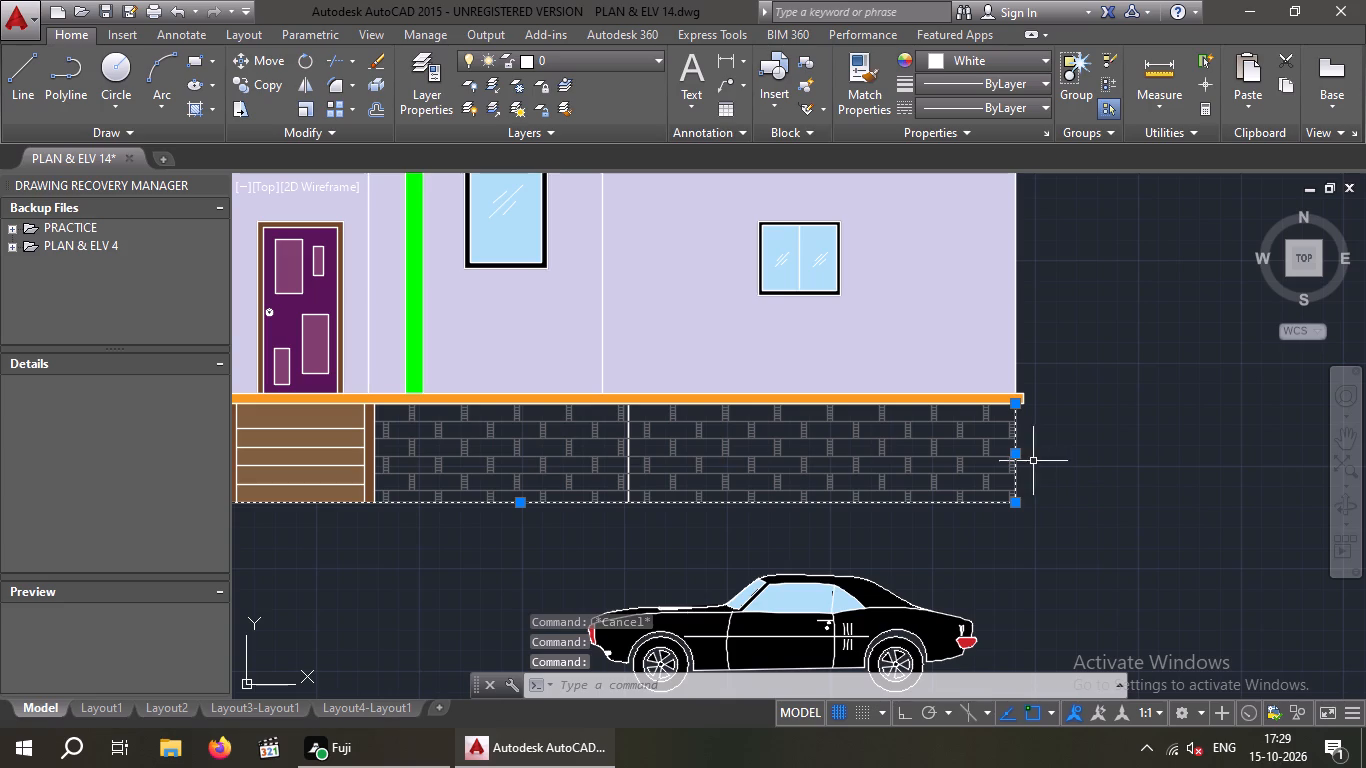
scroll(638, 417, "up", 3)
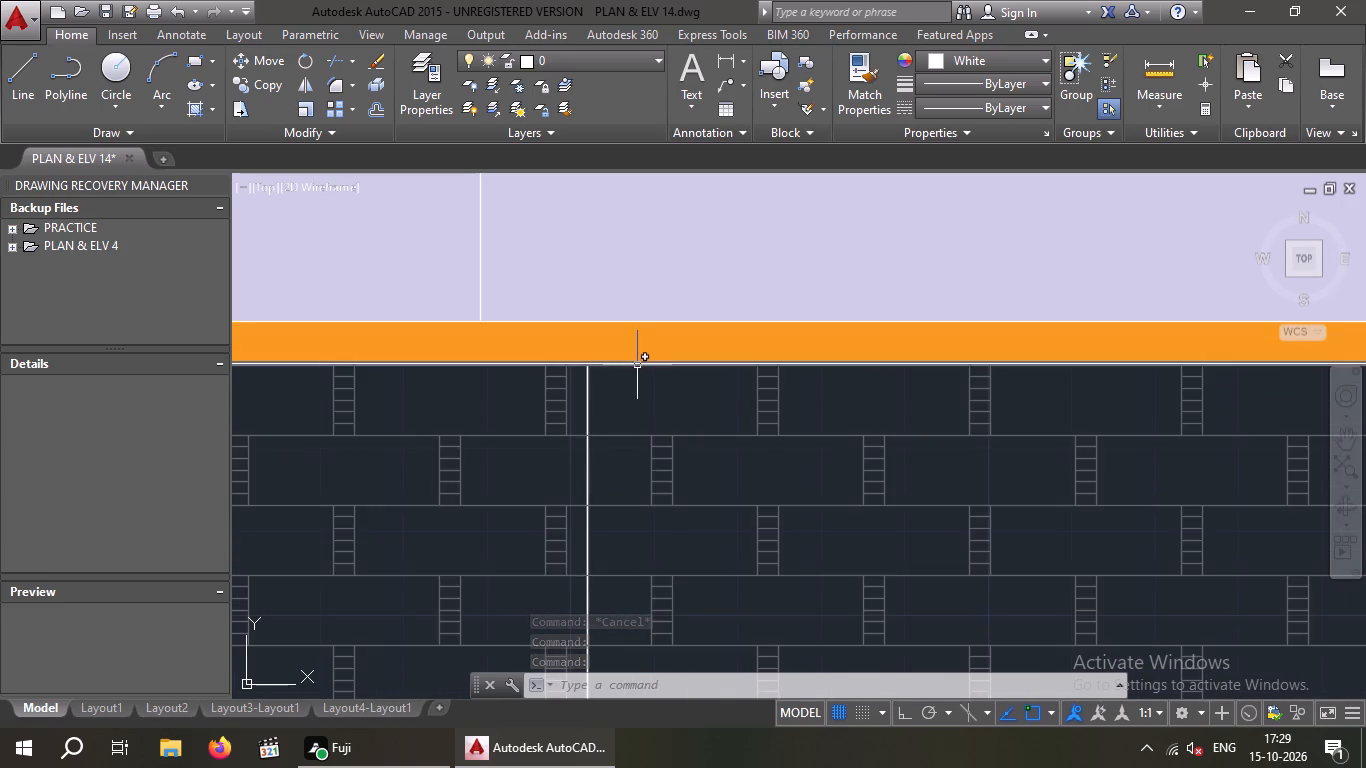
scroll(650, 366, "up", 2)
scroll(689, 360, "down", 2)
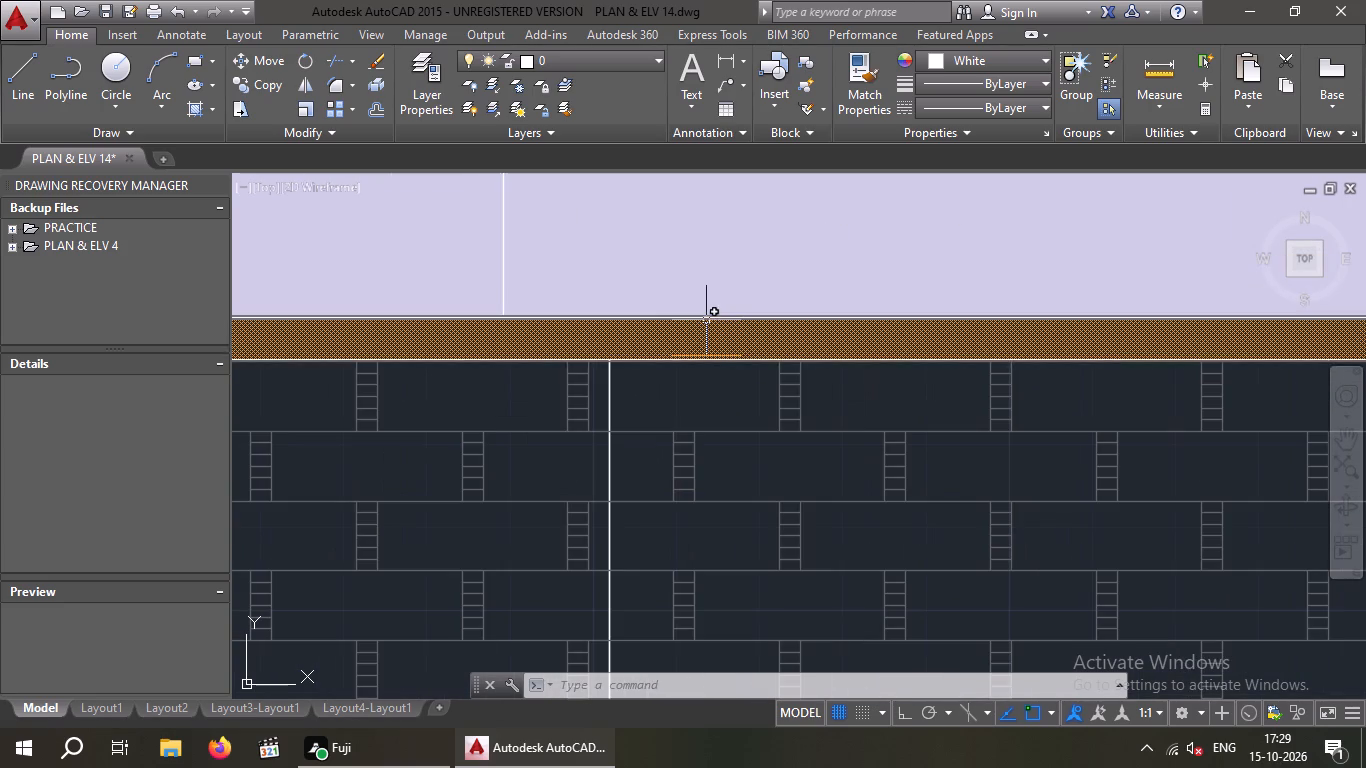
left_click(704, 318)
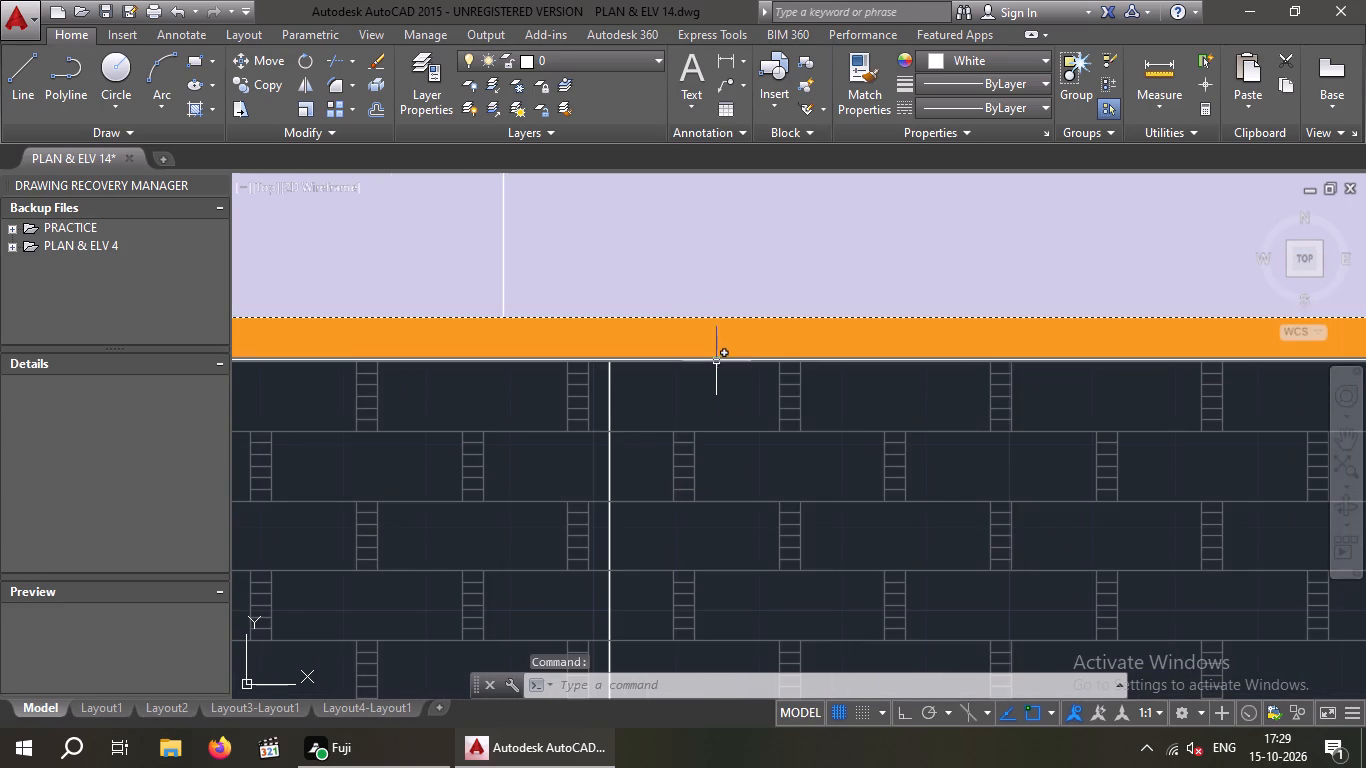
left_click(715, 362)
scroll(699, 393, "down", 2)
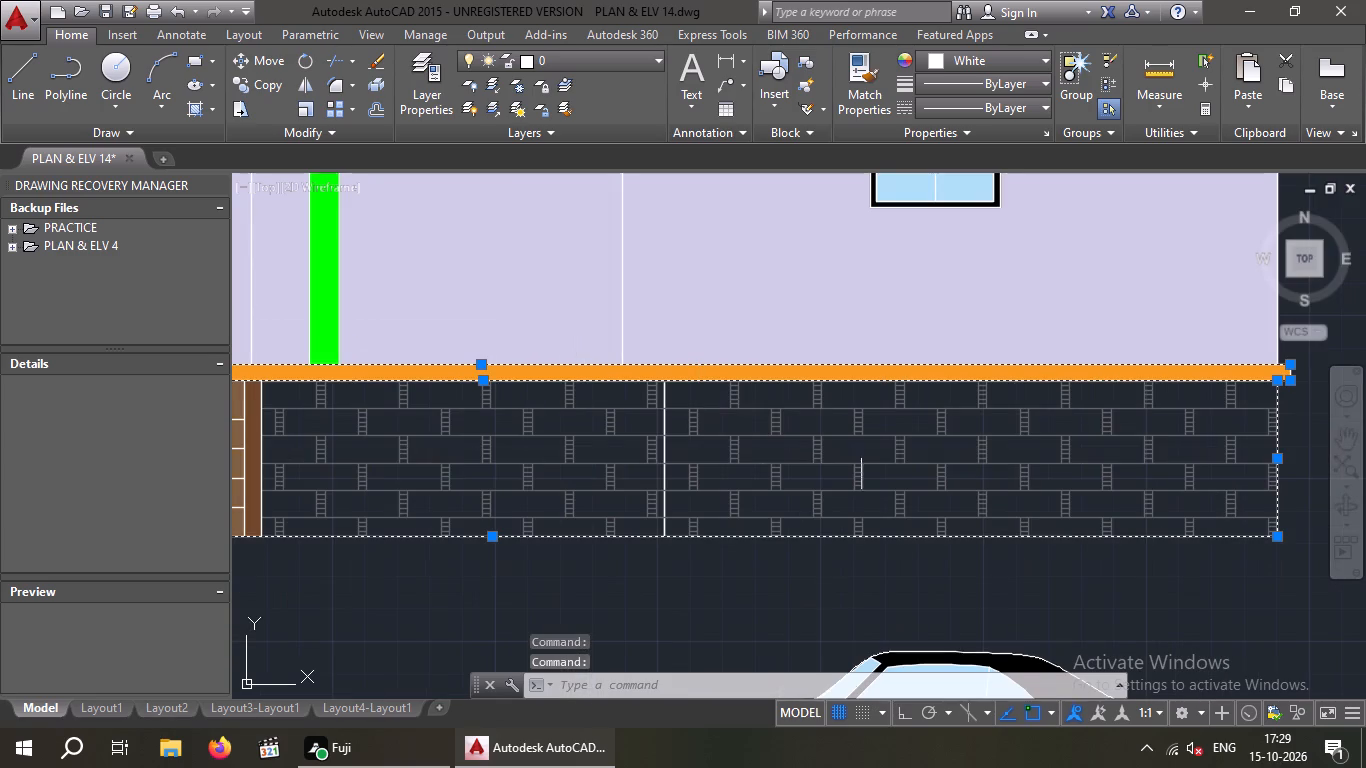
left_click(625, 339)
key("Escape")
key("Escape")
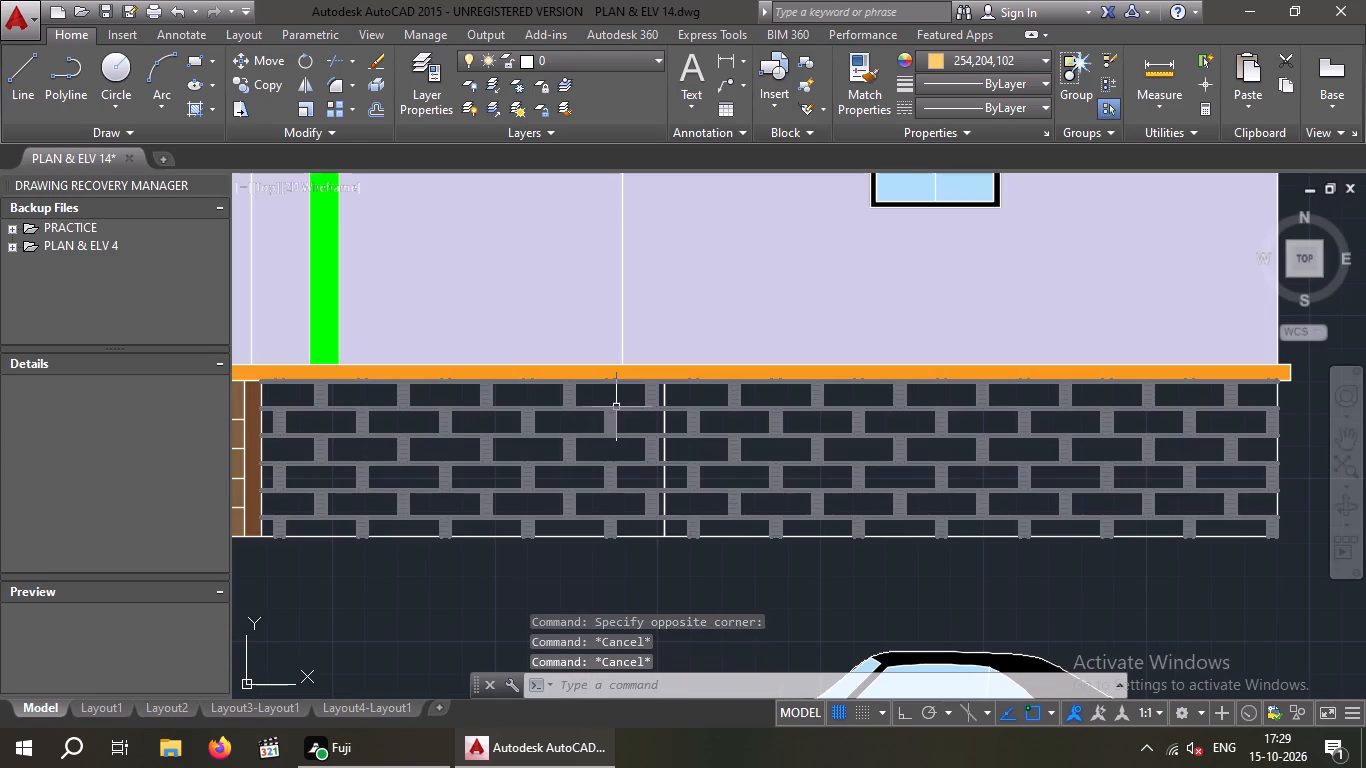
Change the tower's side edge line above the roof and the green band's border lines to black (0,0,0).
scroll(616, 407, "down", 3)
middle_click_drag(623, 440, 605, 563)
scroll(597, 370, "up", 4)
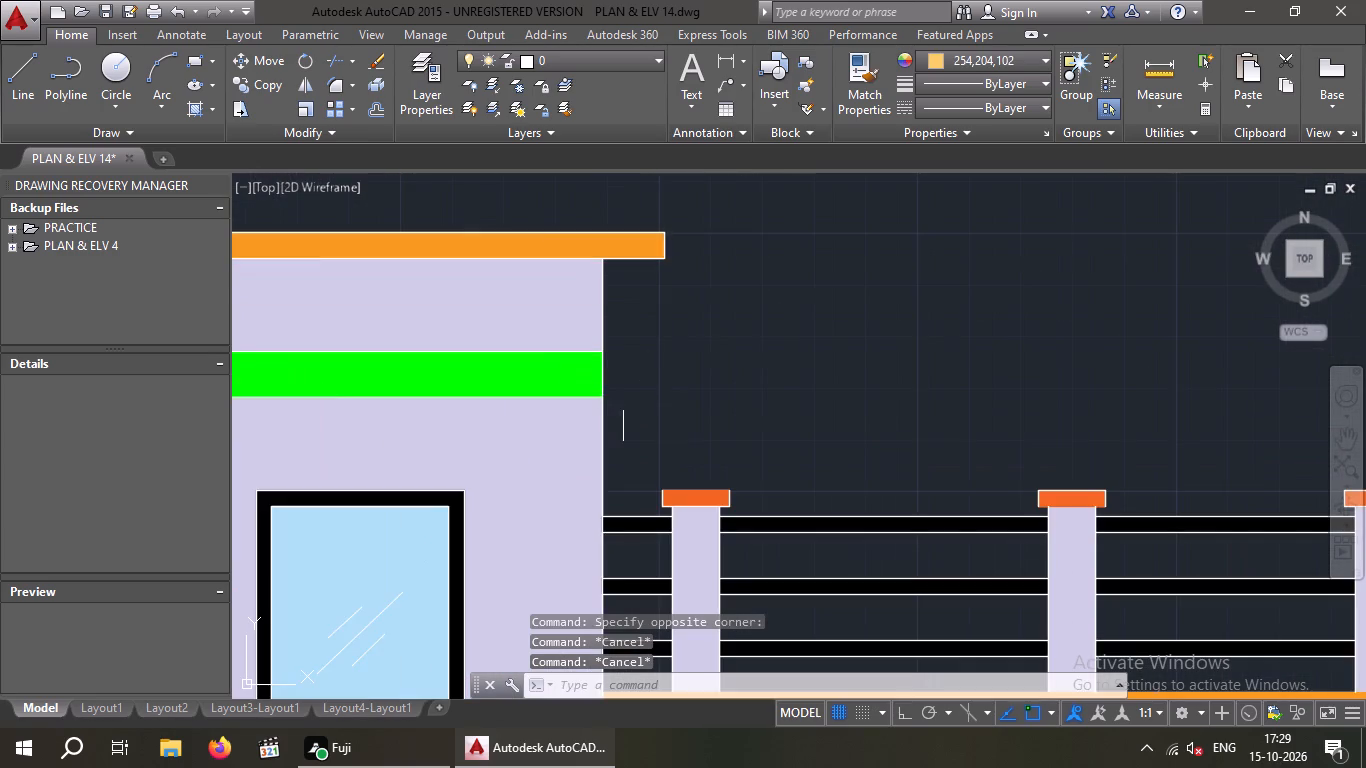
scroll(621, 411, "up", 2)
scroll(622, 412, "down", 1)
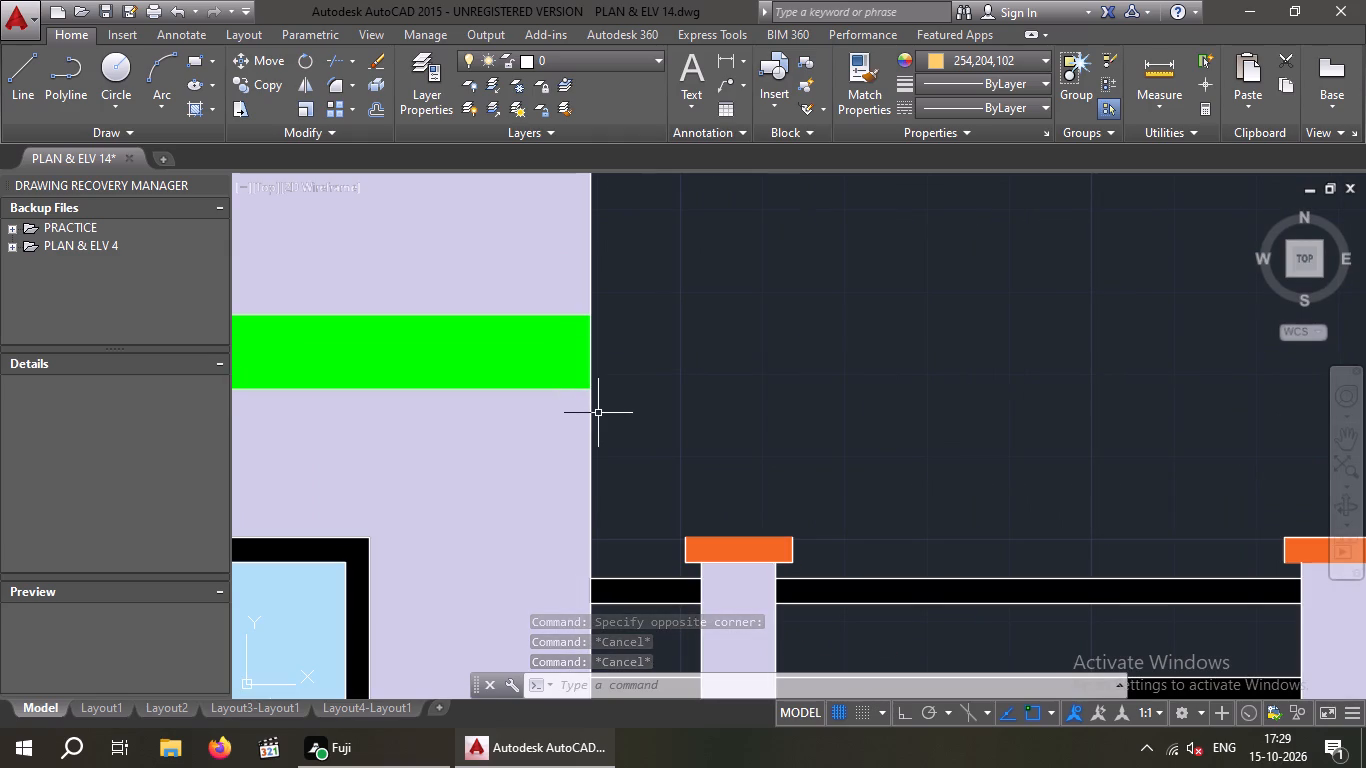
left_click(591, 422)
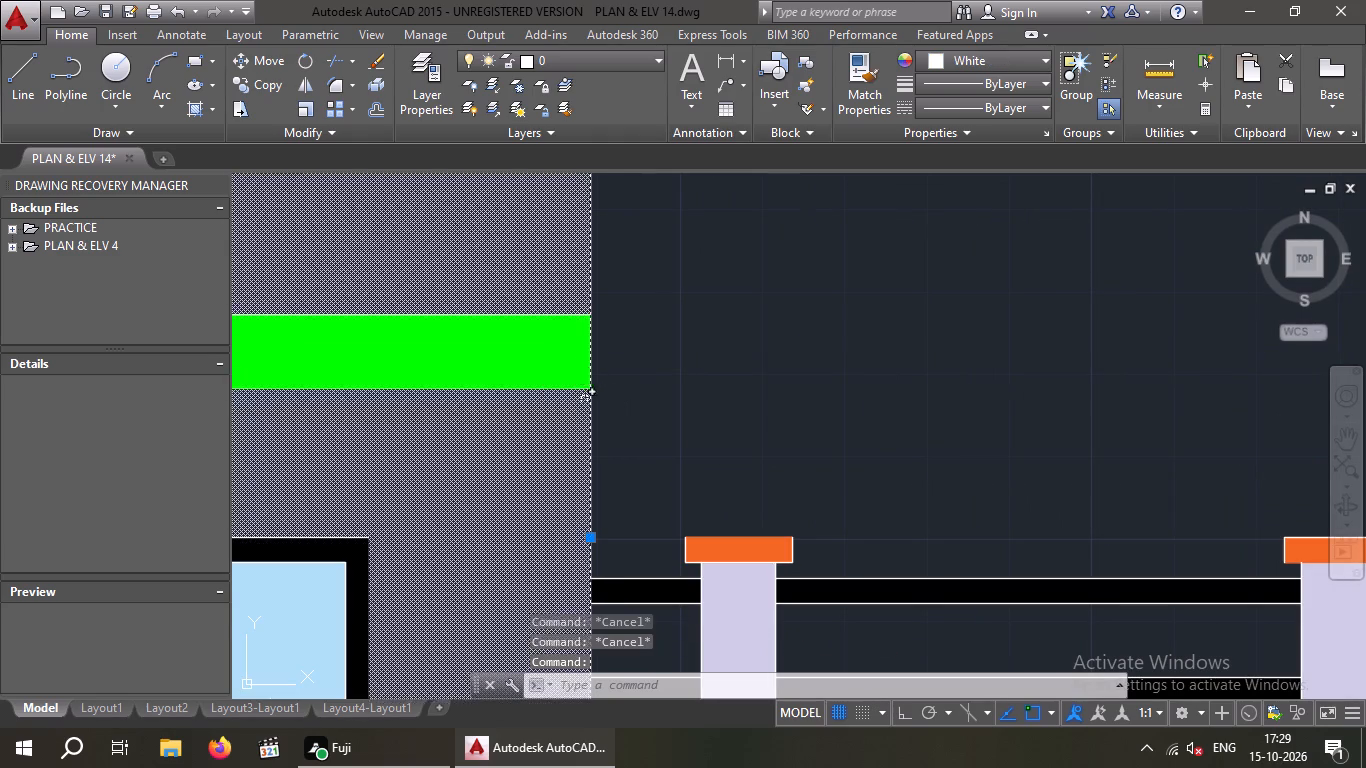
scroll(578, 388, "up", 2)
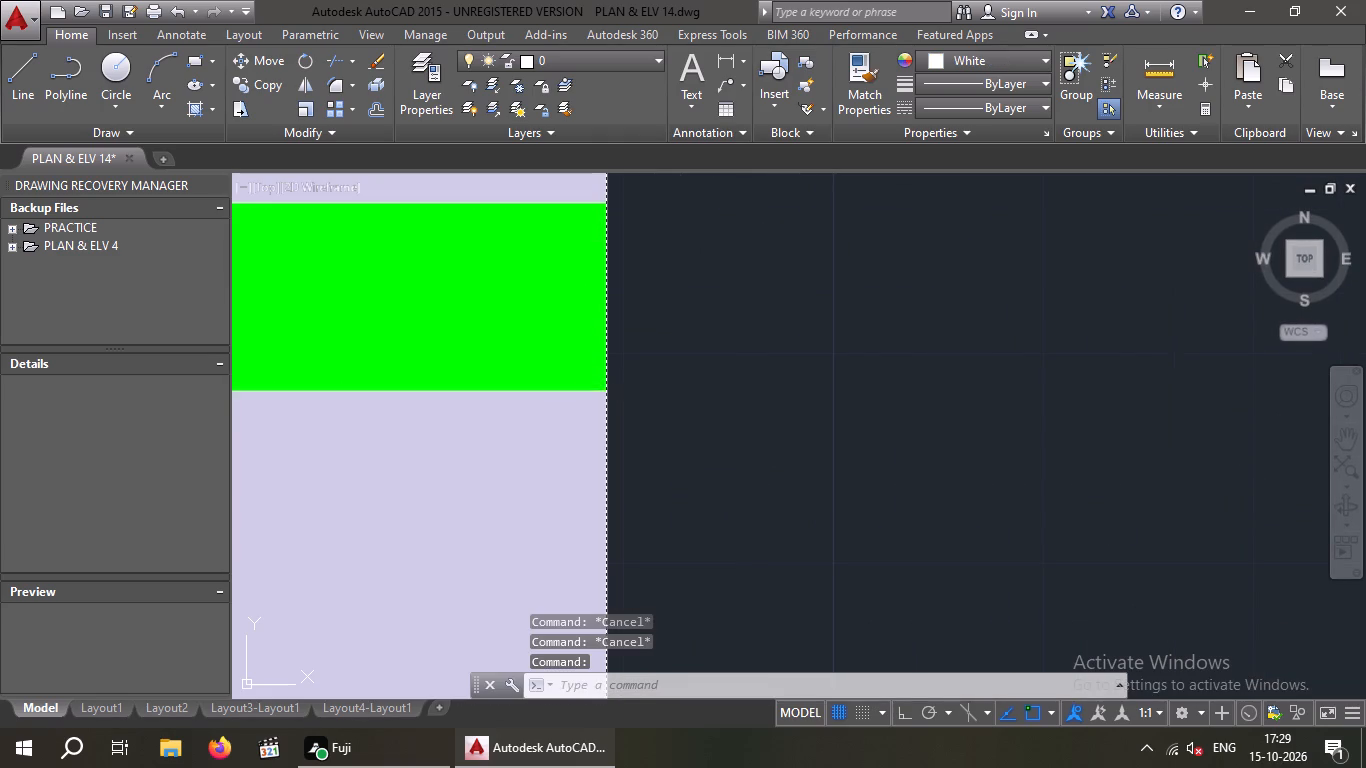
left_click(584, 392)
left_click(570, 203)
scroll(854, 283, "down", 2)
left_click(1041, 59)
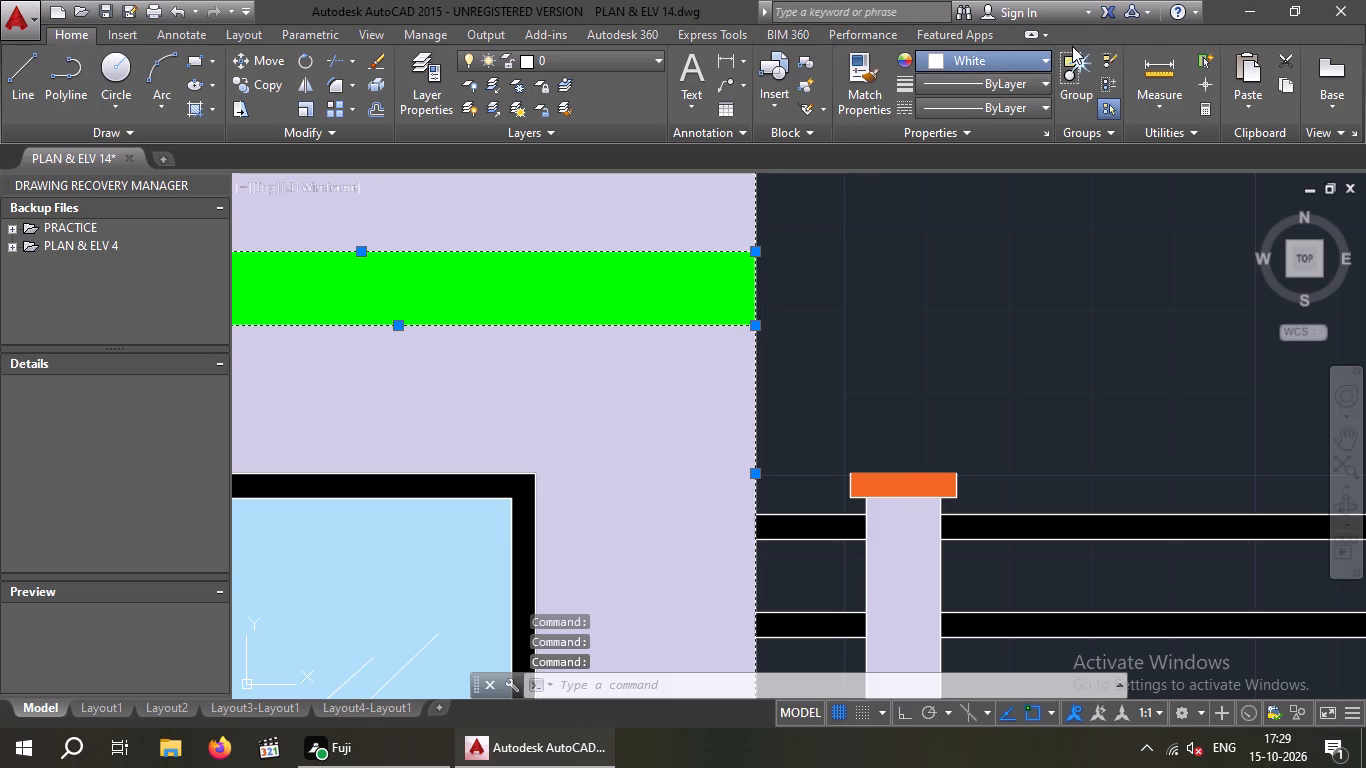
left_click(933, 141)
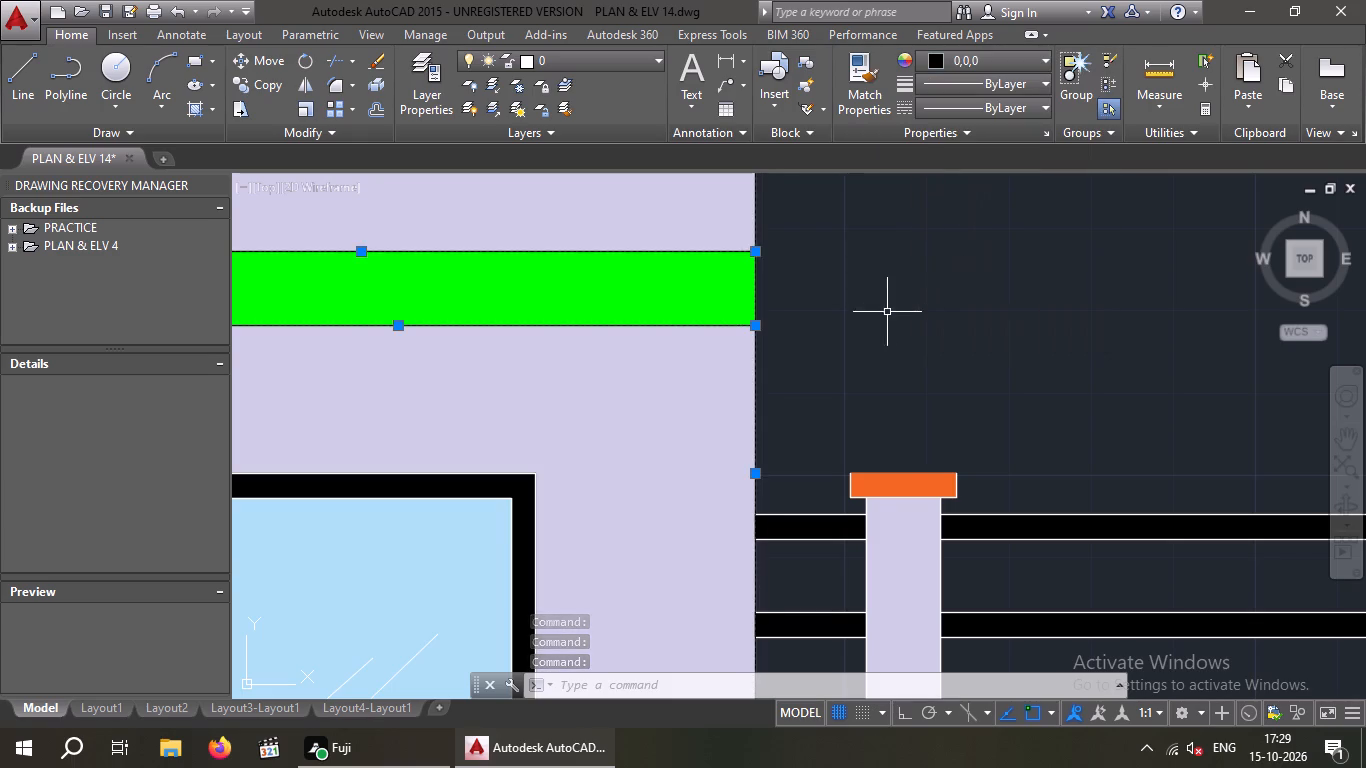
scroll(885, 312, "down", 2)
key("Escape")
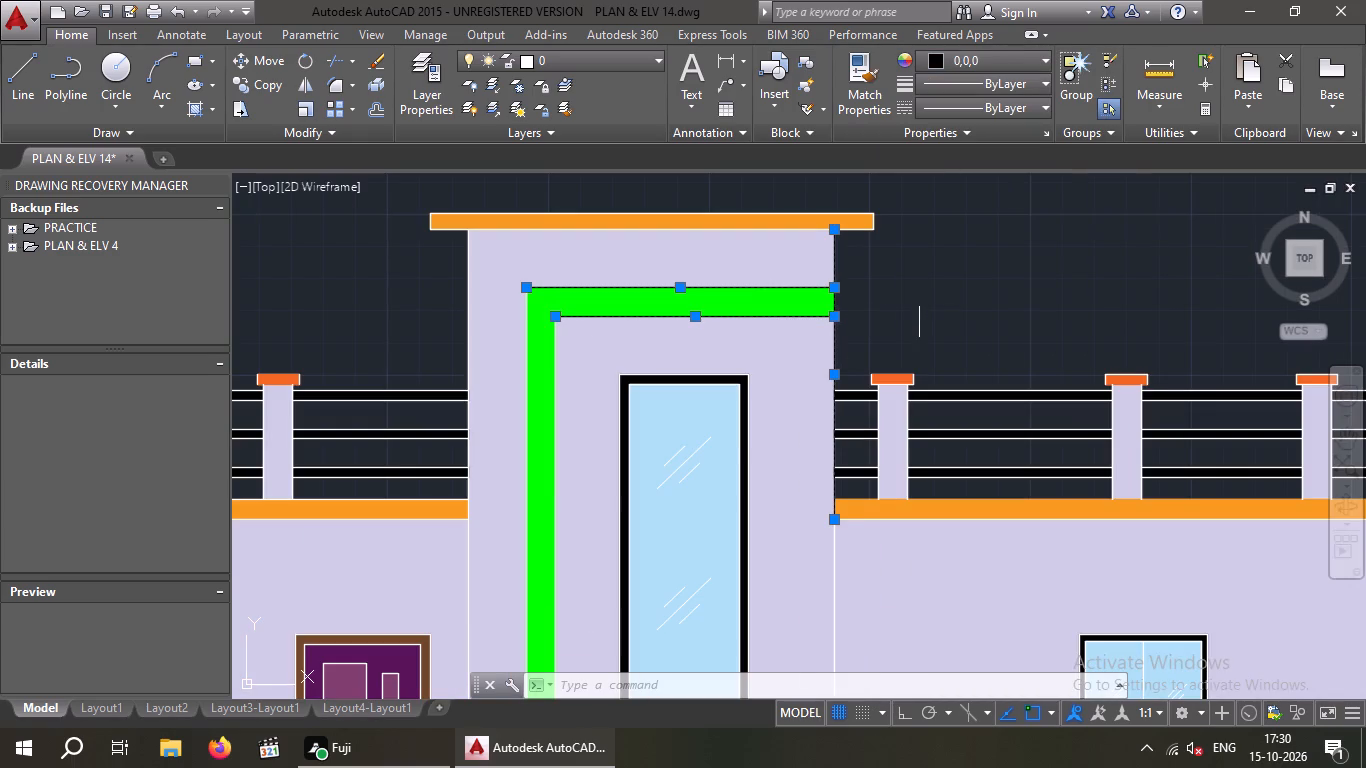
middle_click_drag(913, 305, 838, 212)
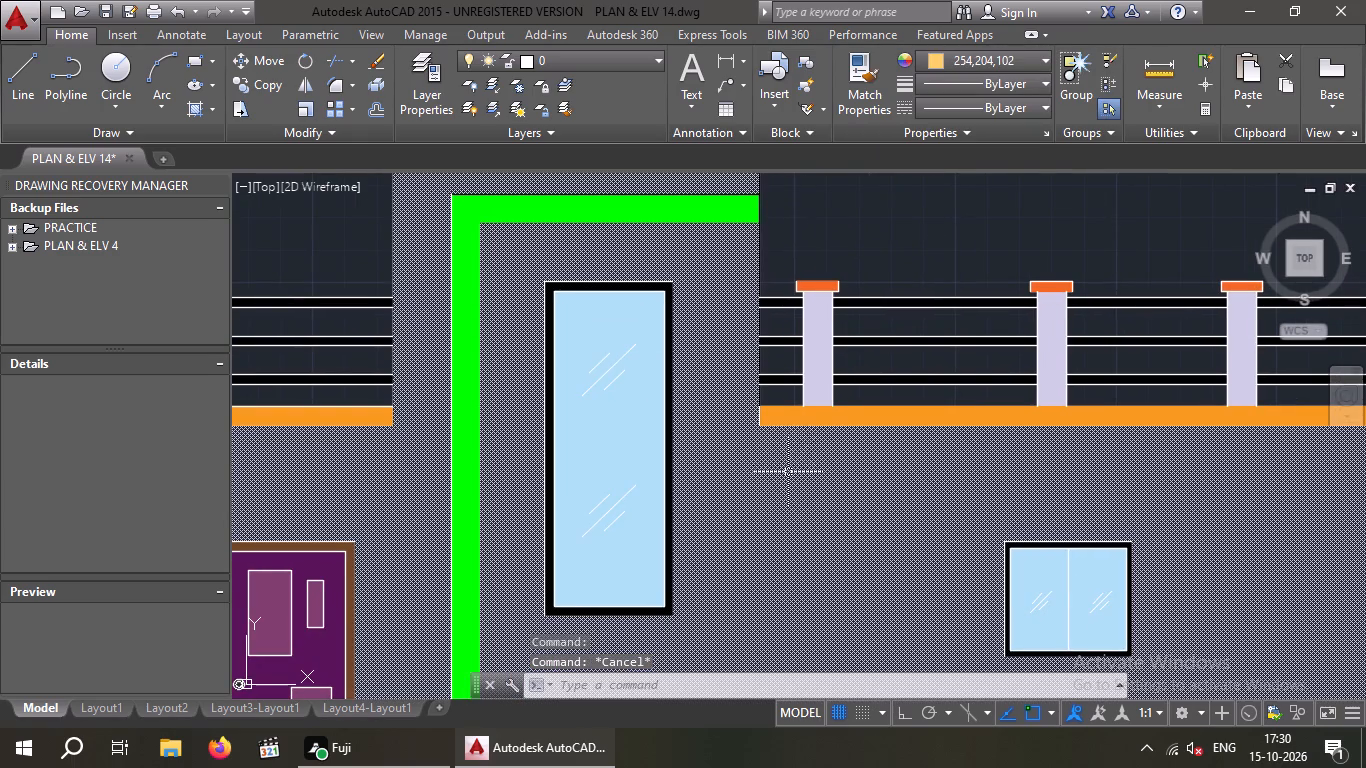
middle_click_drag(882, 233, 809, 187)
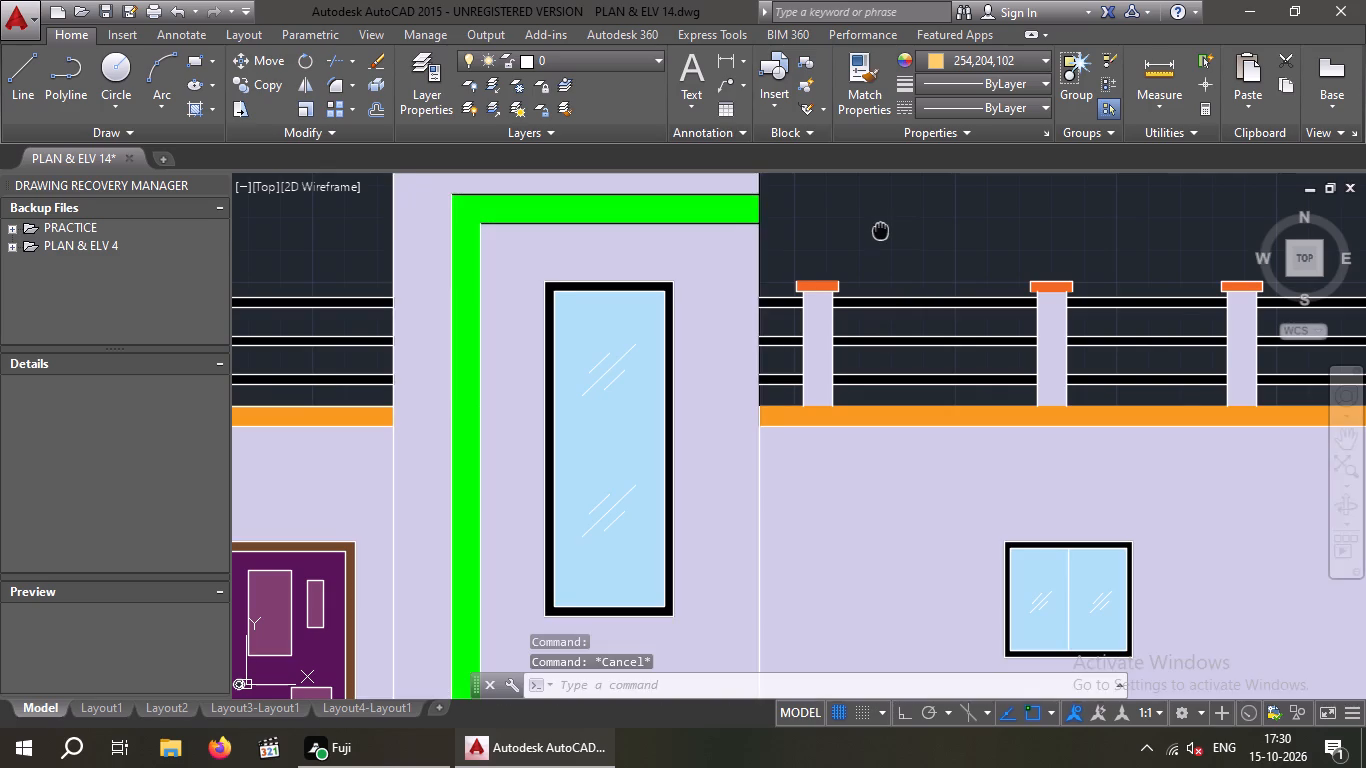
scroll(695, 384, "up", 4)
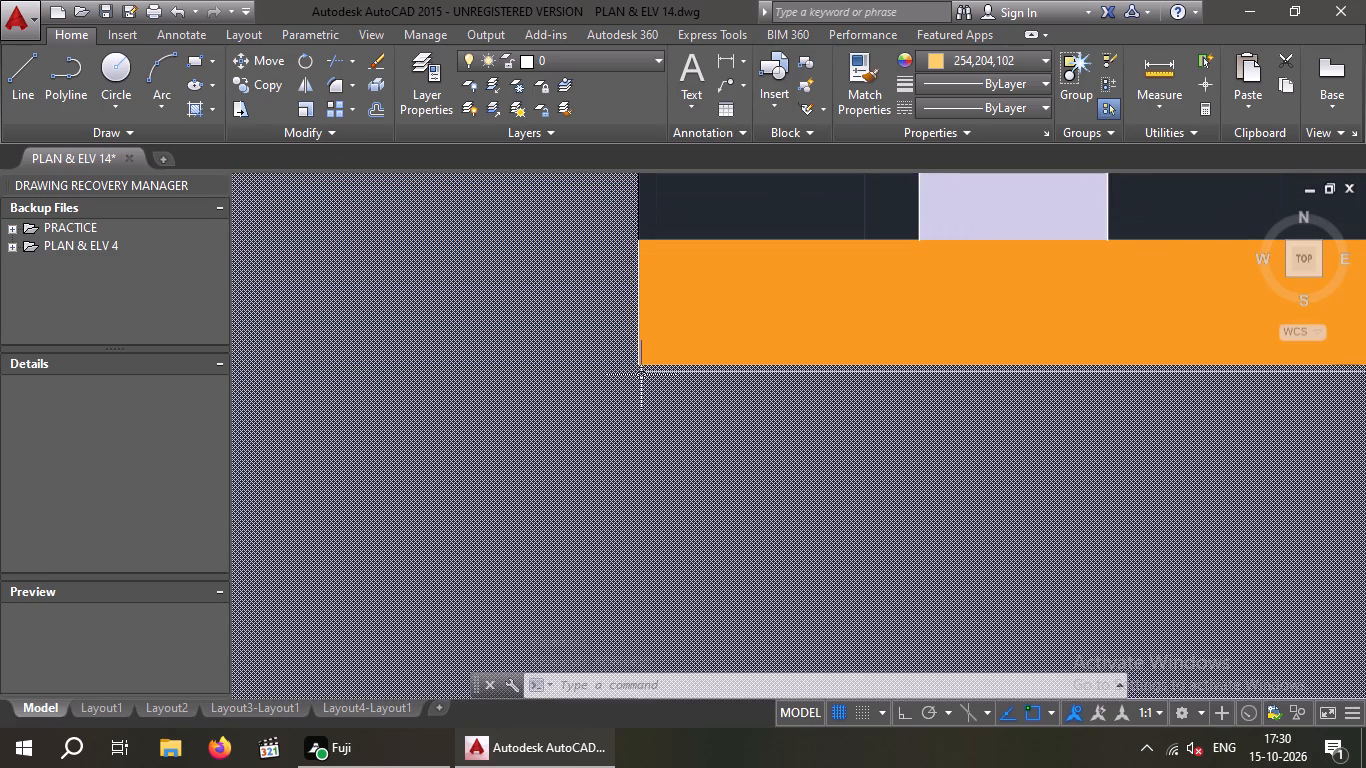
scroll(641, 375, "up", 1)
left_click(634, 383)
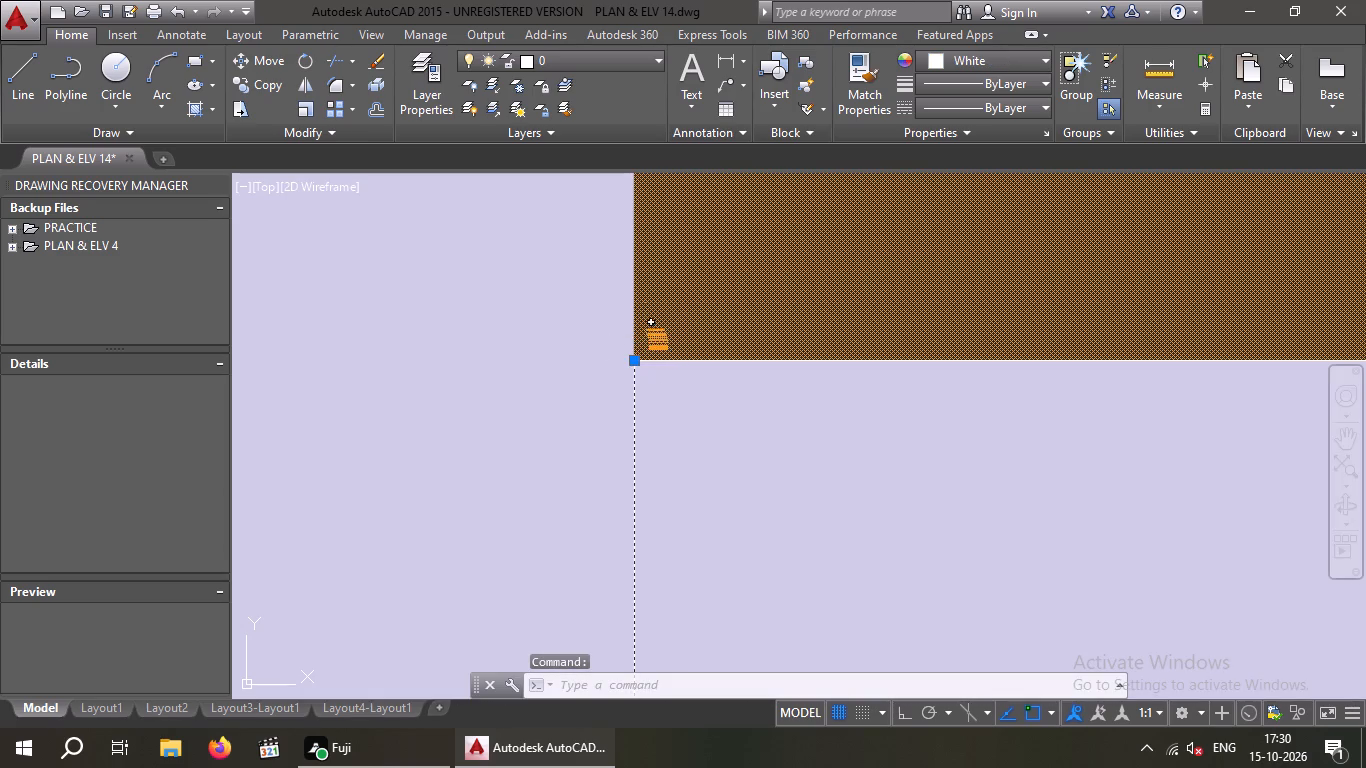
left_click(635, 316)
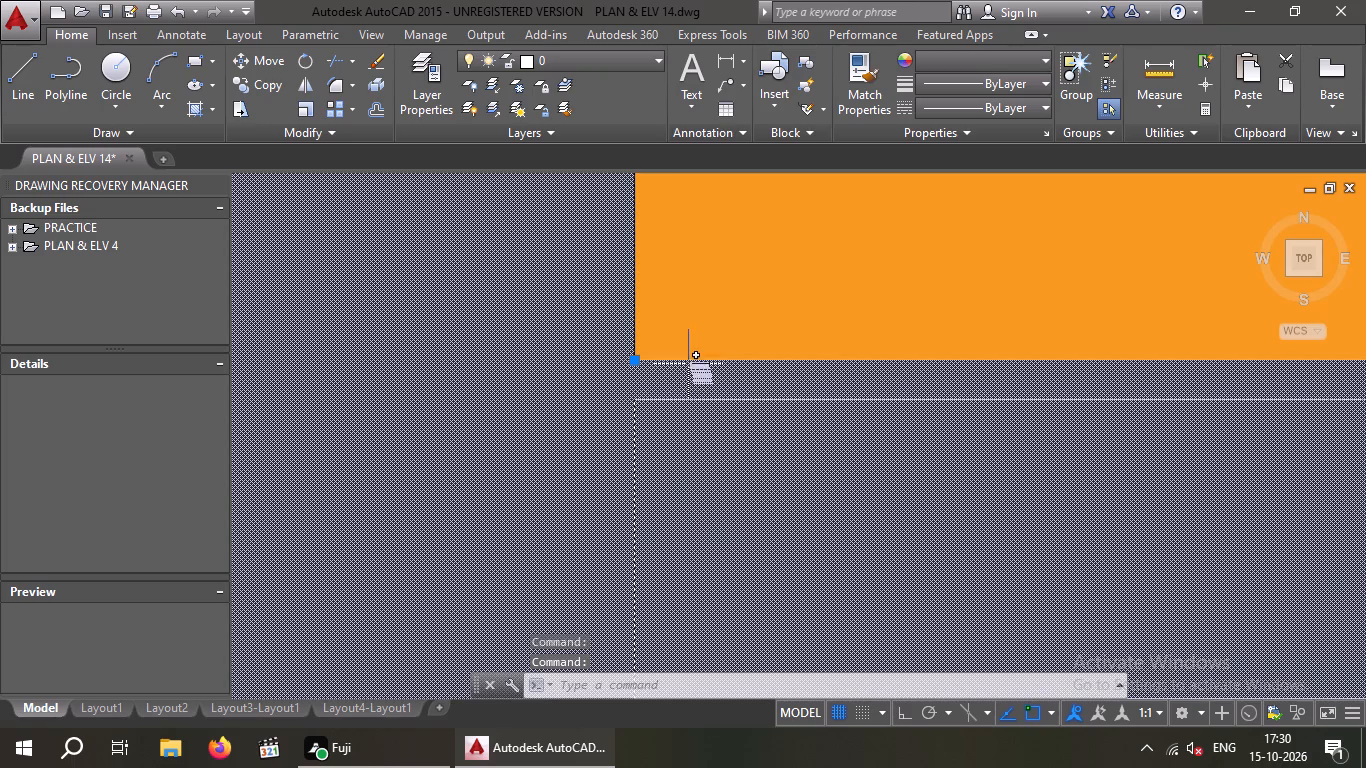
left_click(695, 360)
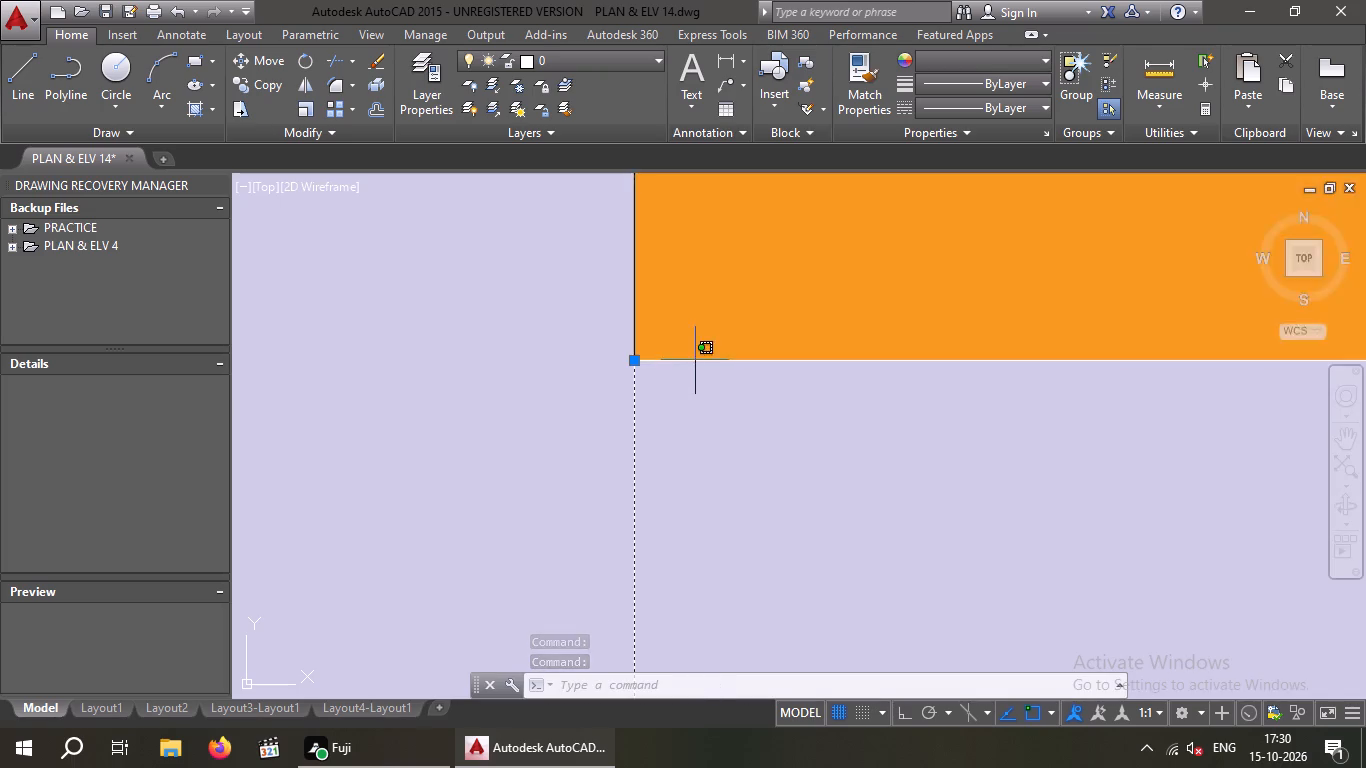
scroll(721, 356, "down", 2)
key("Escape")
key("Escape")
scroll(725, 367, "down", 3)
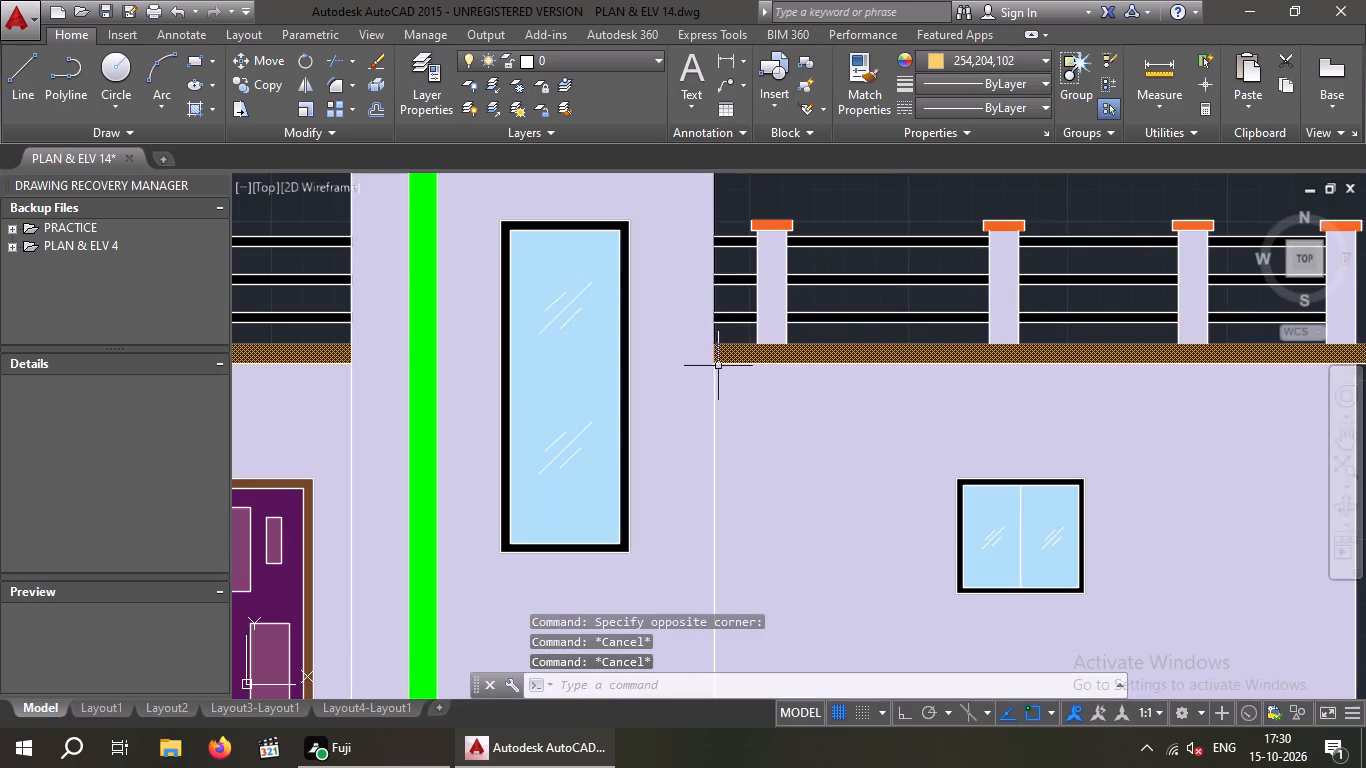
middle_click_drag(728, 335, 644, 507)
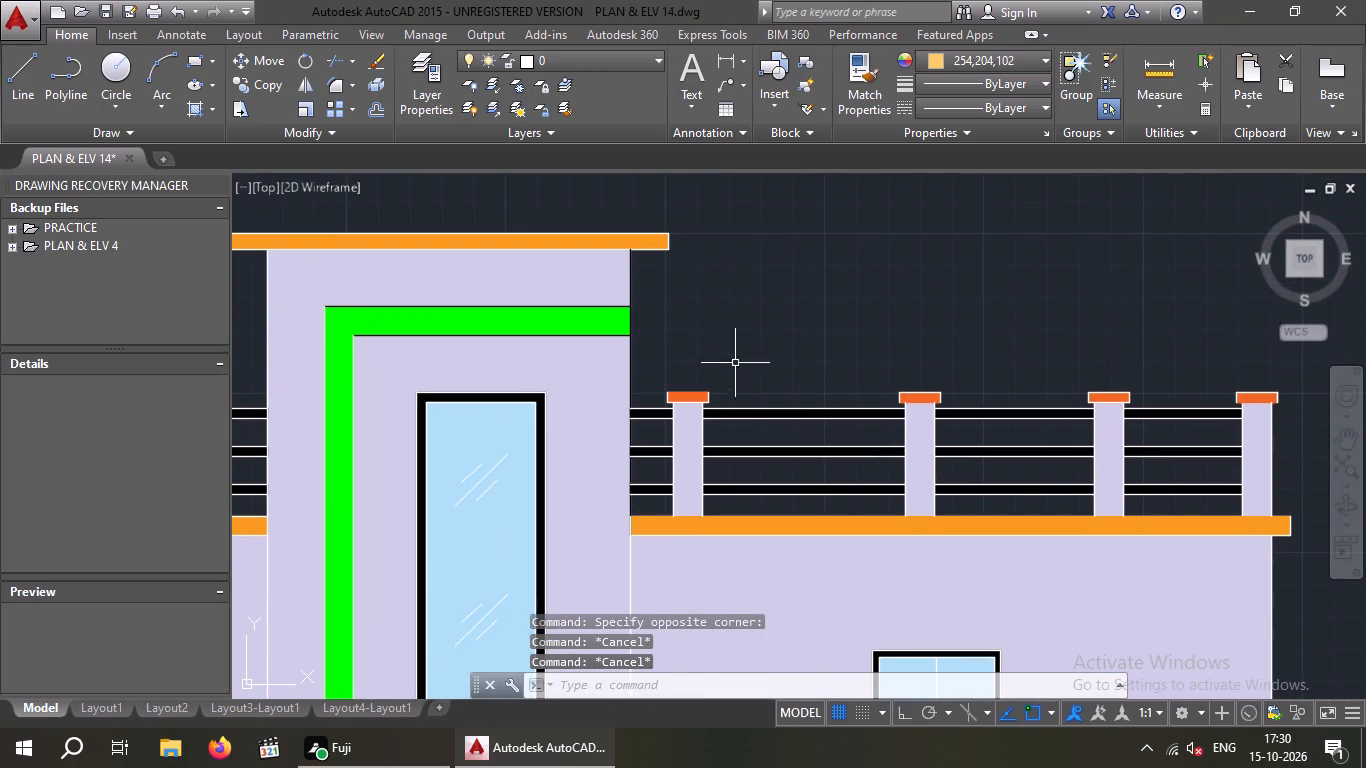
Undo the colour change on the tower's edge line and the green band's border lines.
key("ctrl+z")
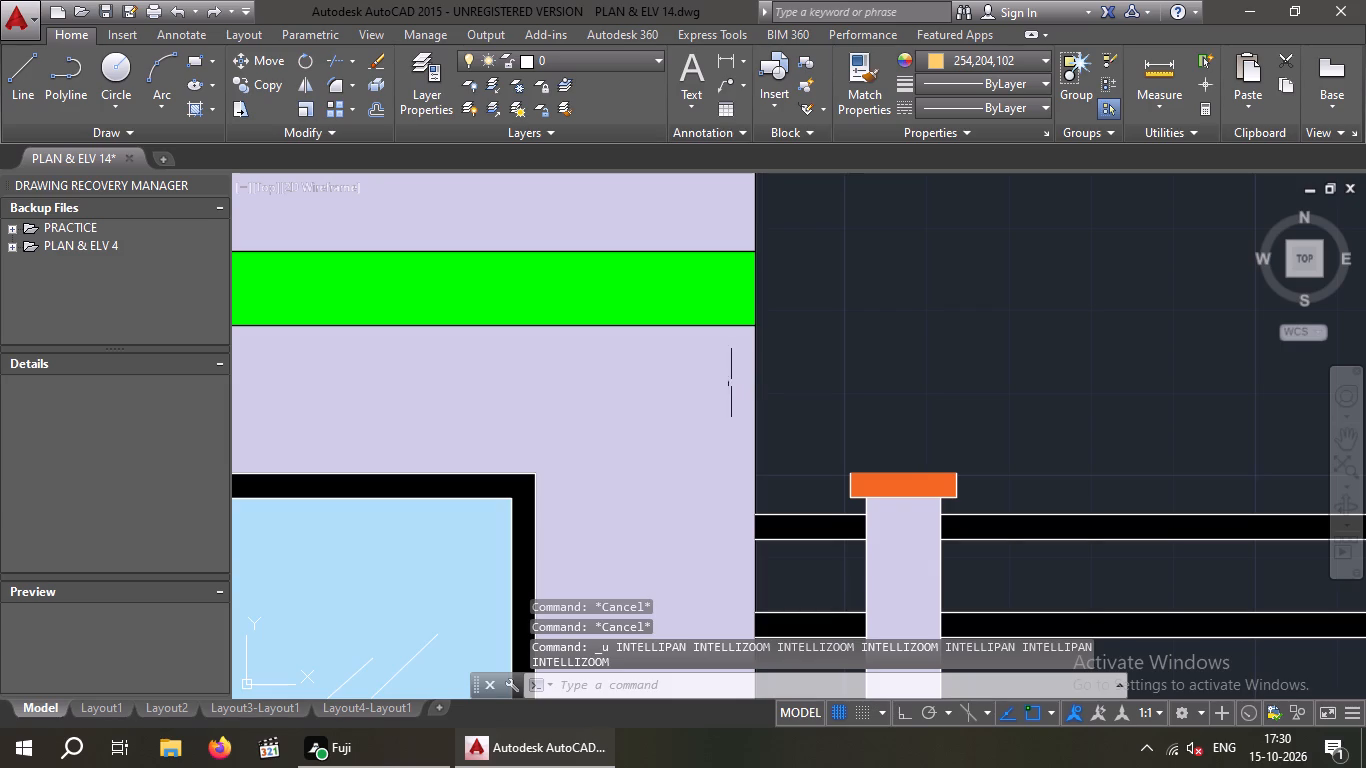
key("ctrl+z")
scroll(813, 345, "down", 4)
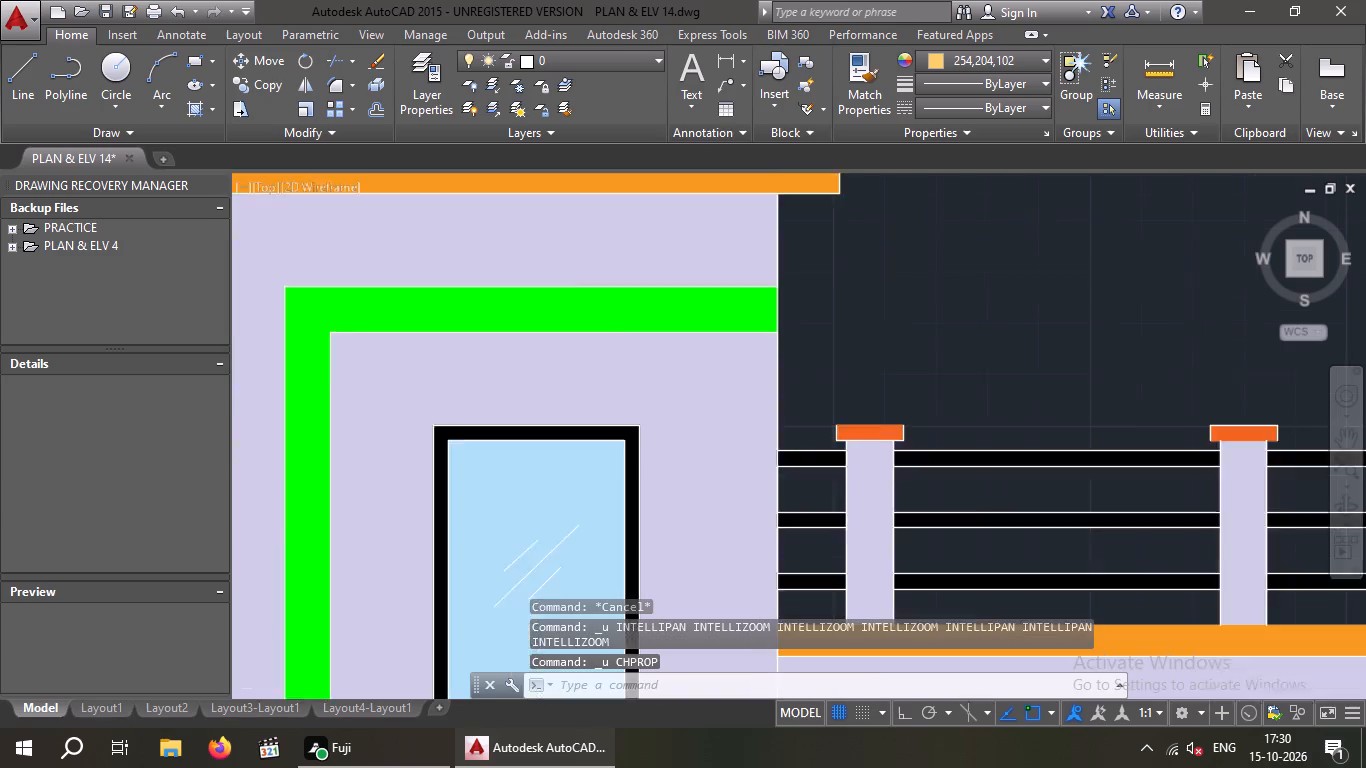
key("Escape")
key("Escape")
Save the drawing with the front elevation in view.
middle_click_drag(900, 303, 888, 242)
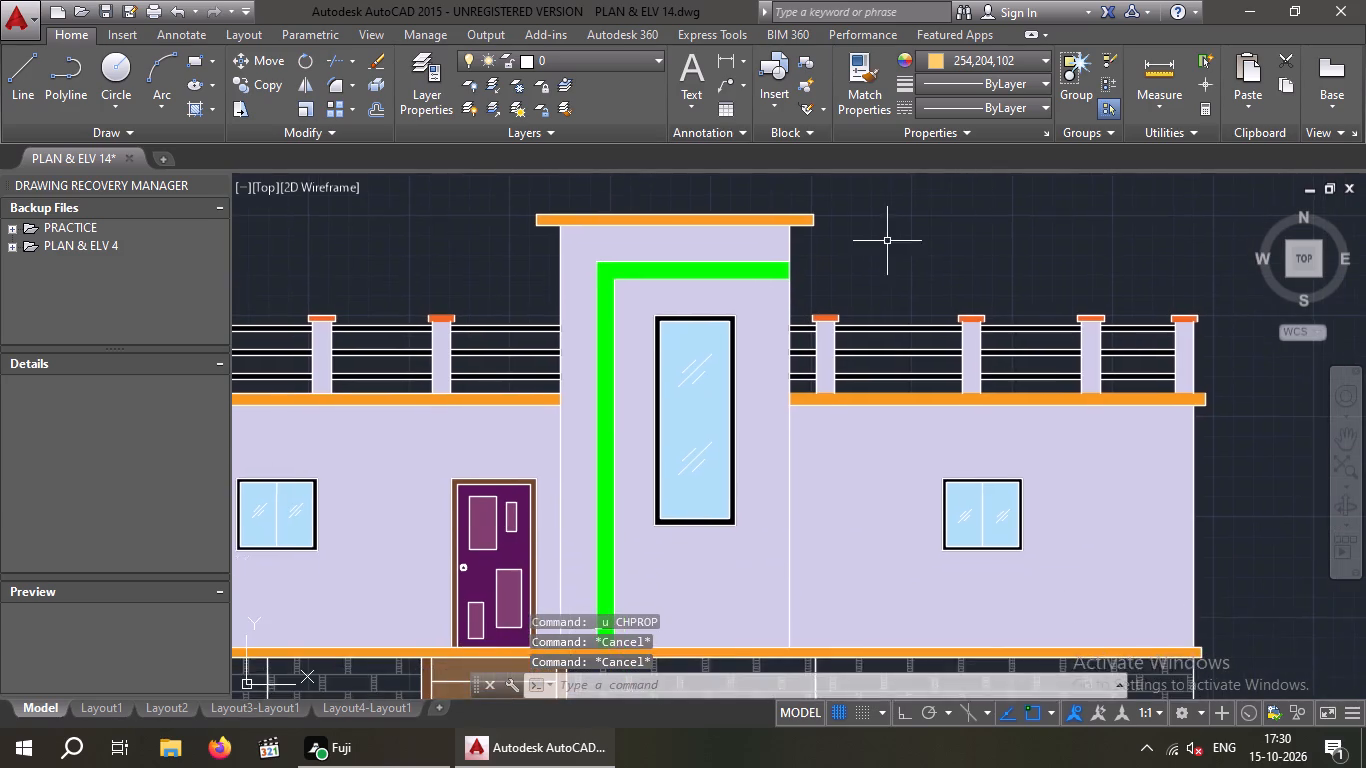
scroll(889, 248, "down", 2)
middle_click_drag(892, 253, 754, 296)
scroll(849, 286, "up", 1)
middle_click_drag(863, 302, 897, 302)
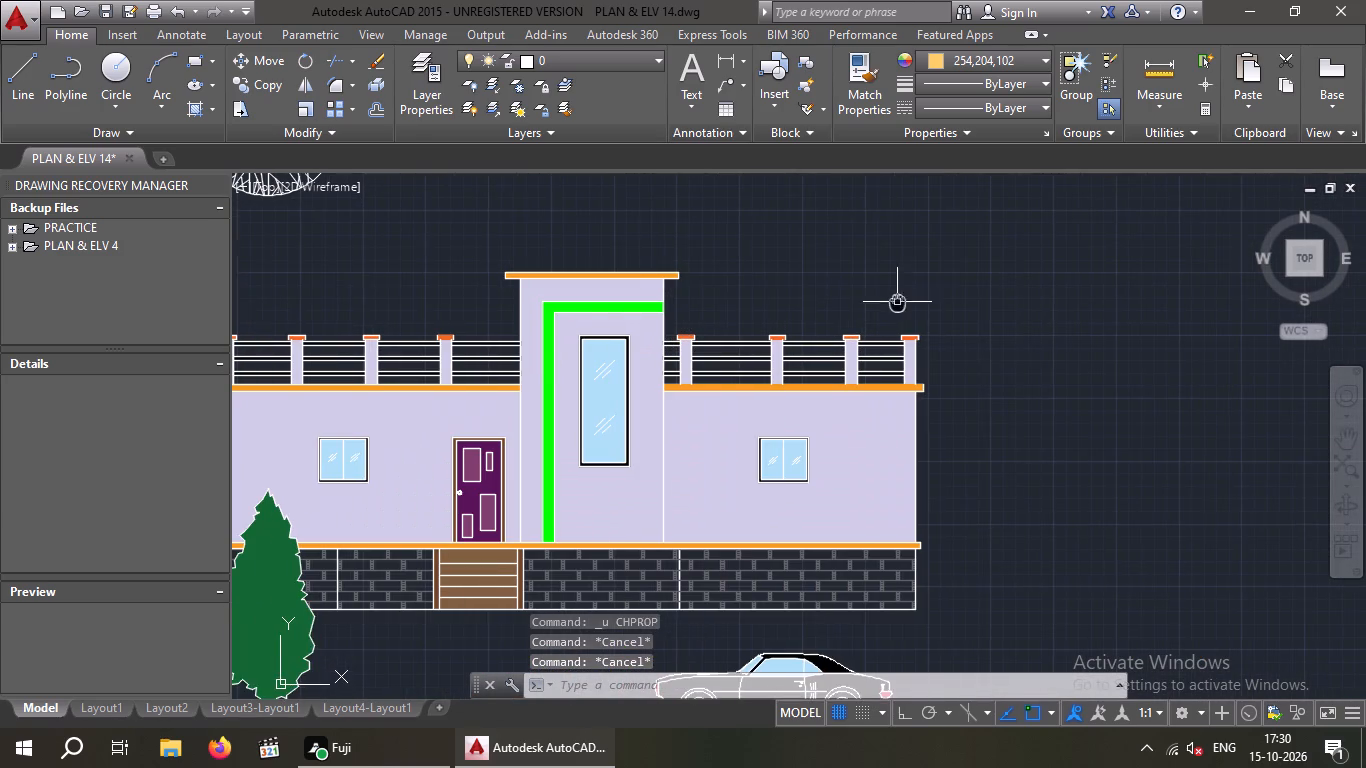
key("ctrl+s")
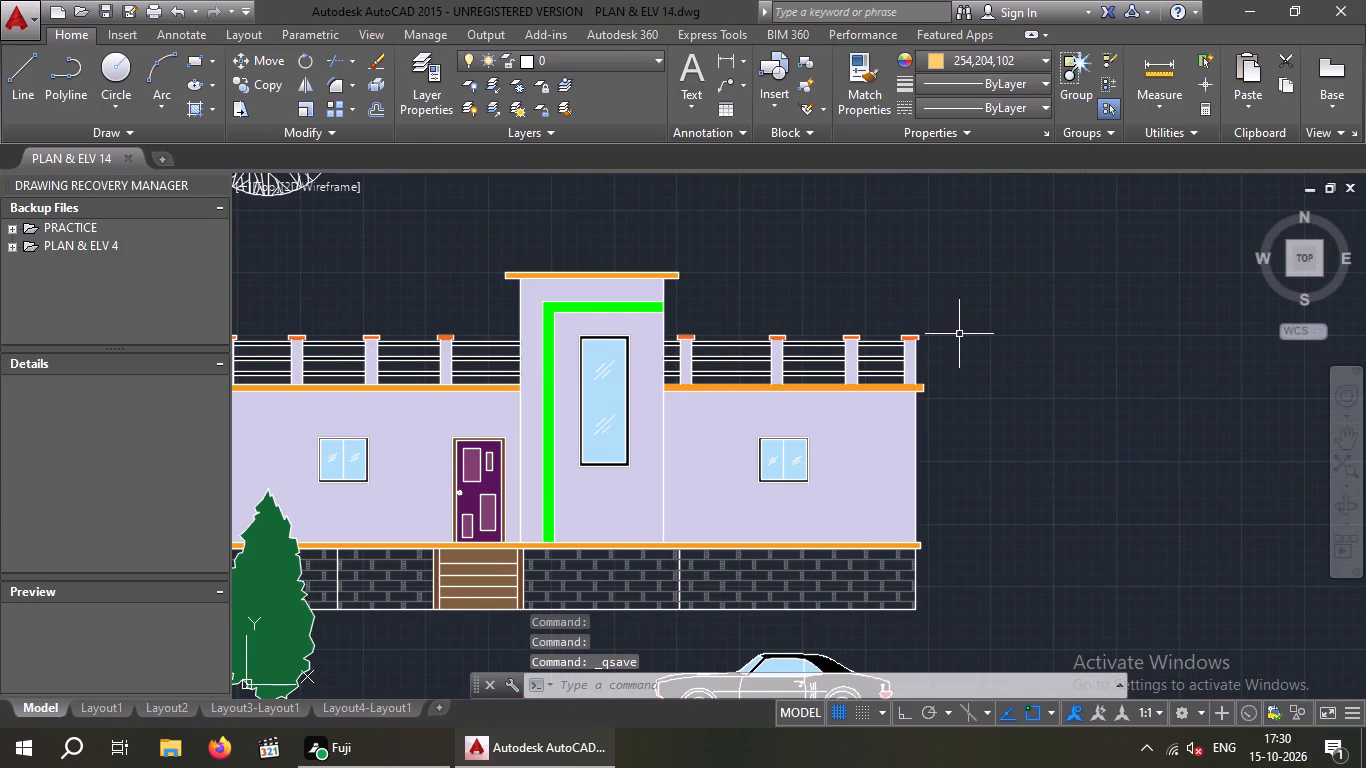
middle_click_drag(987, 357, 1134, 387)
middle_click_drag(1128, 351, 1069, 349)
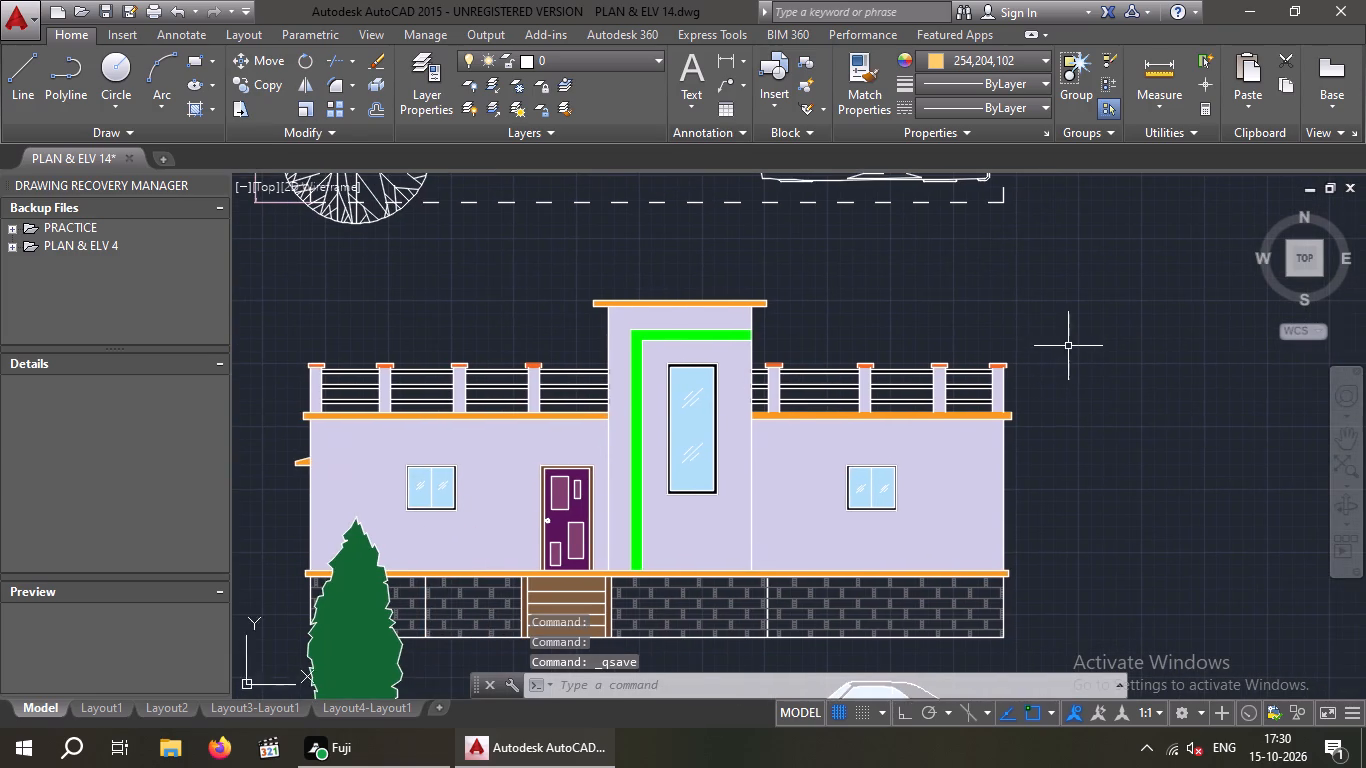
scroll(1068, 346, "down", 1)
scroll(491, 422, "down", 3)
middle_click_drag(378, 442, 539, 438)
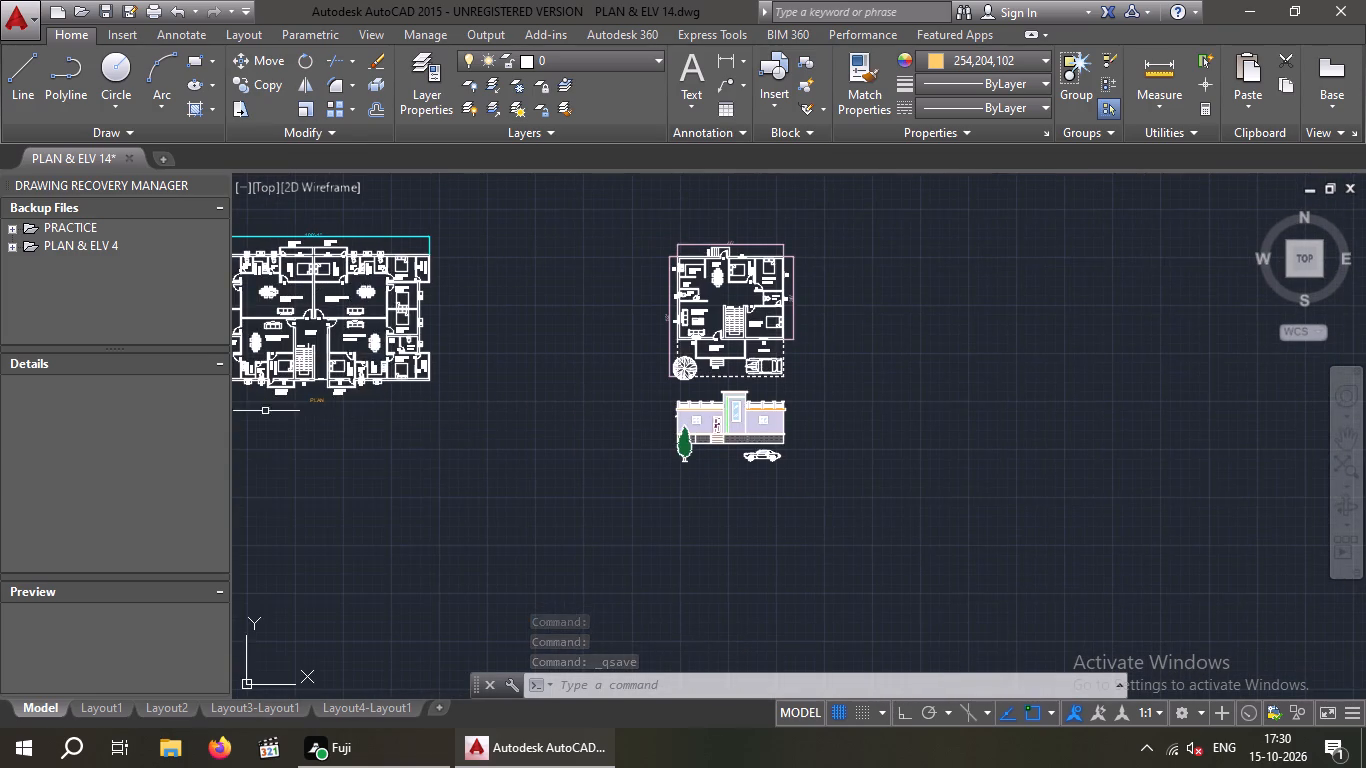
Copy the orange PLAN title from the neighbouring larger plan to the gap between the house plan and the front elevation.
scroll(275, 408, "up", 3)
scroll(371, 411, "up", 2)
middle_click_drag(464, 385, 446, 484)
left_click_drag(661, 411, 557, 440)
left_click(402, 416)
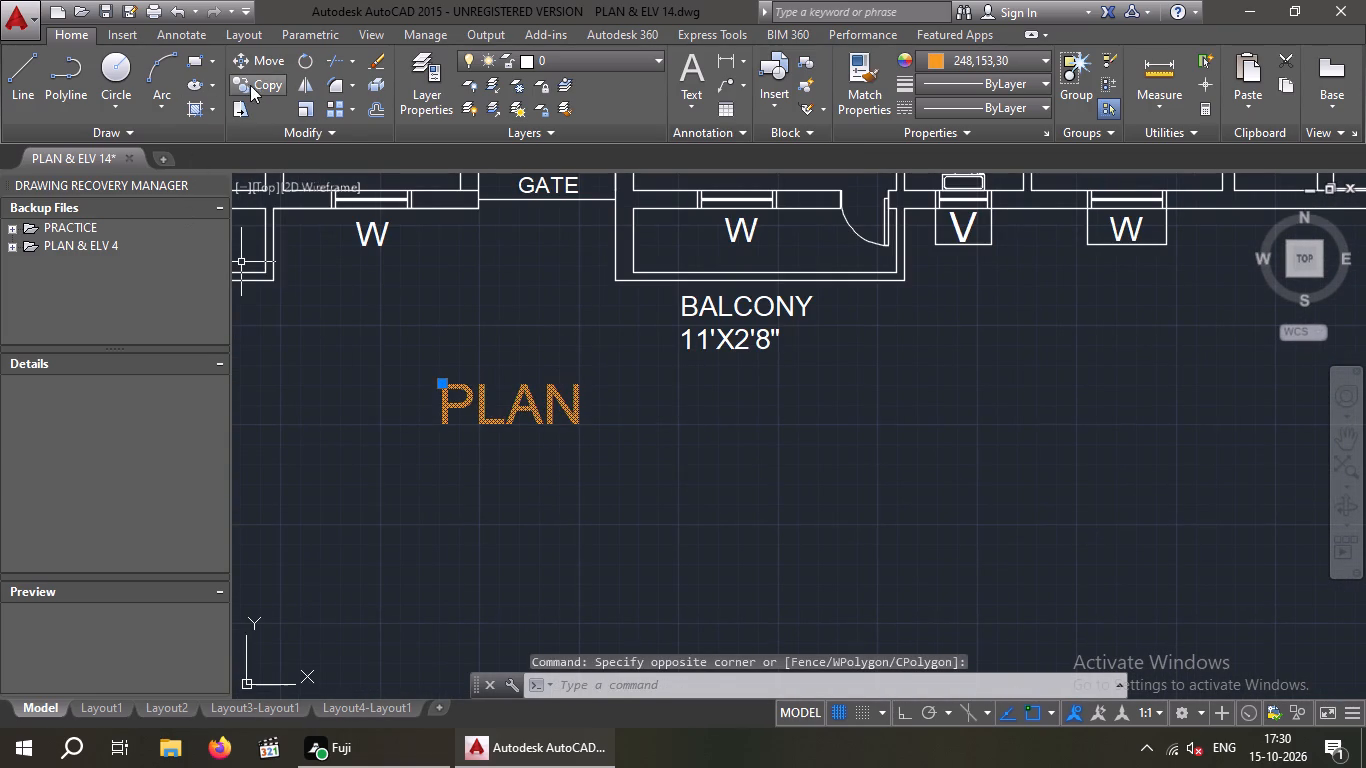
left_click(264, 85)
left_click_drag(438, 431, 458, 472)
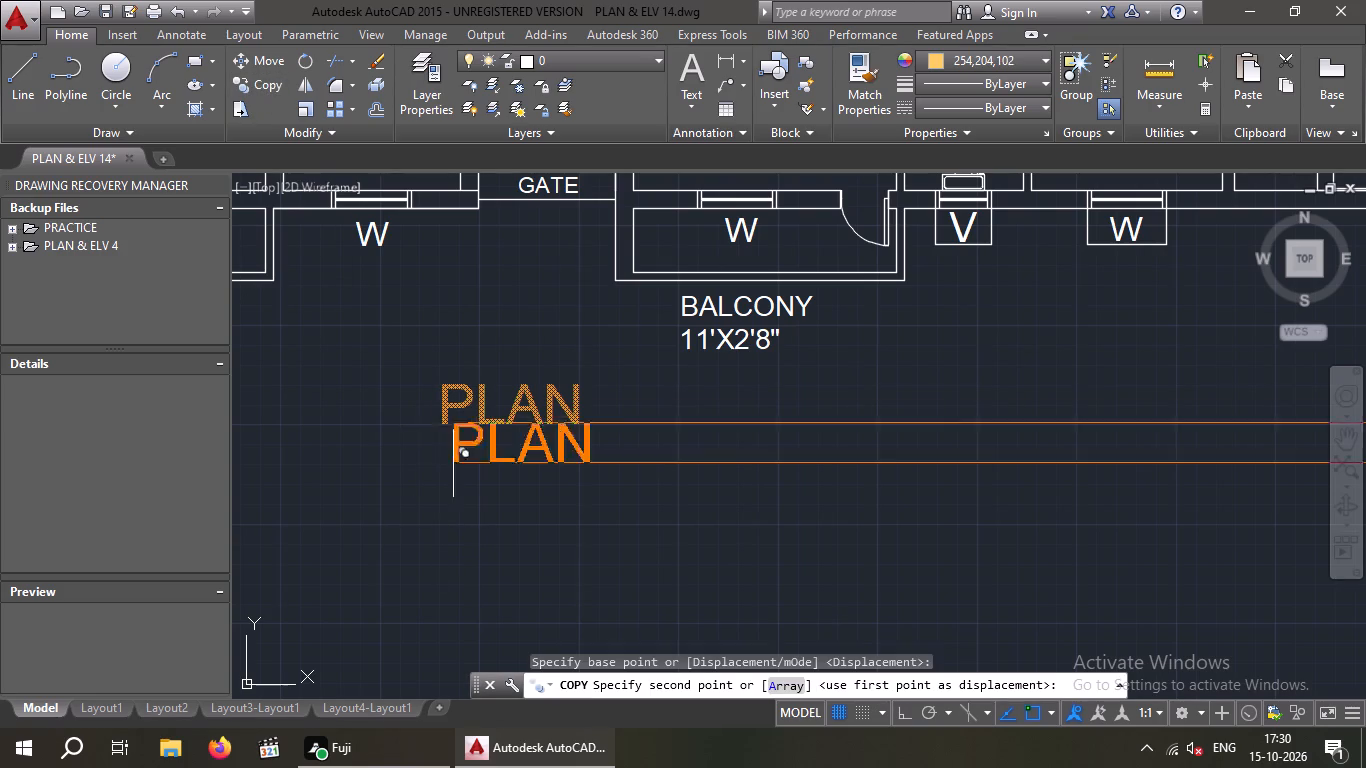
scroll(526, 527, "down", 4)
middle_click_drag(636, 513, 0, 593)
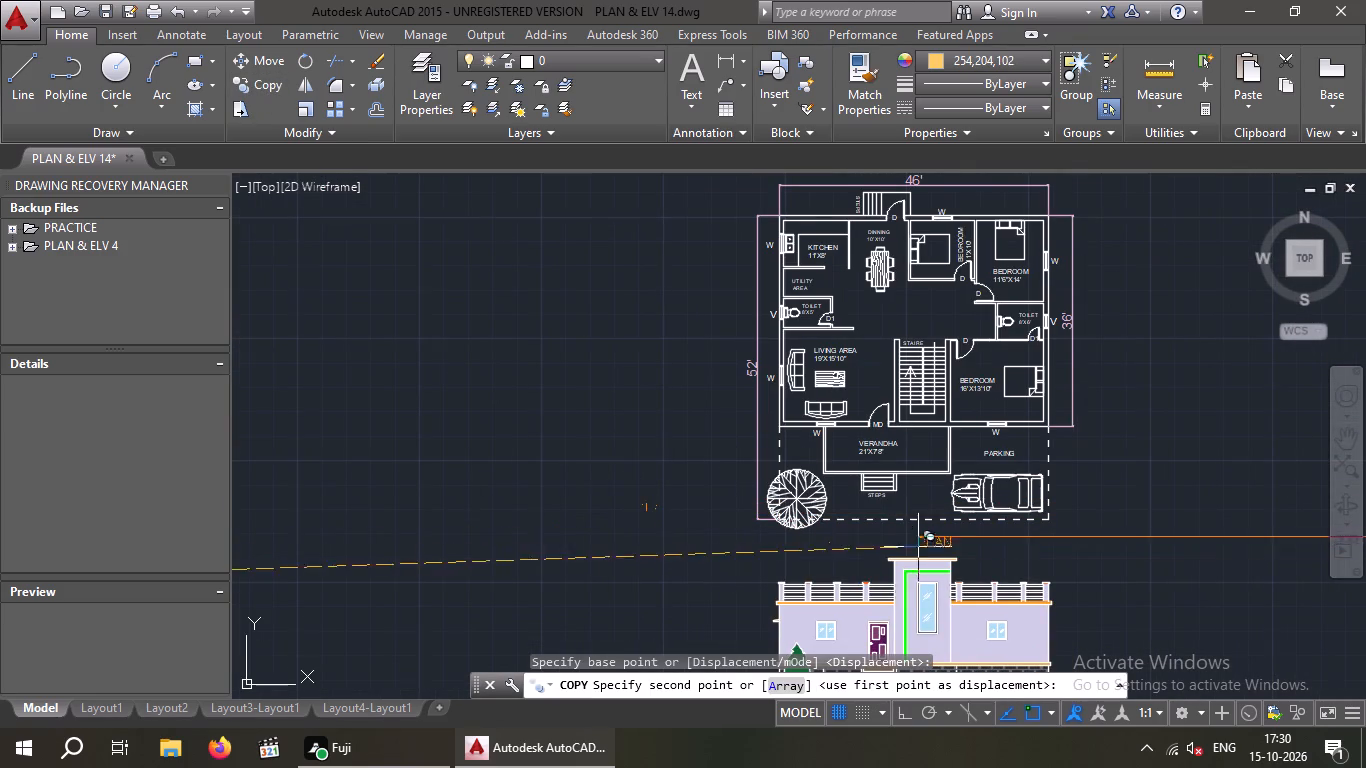
scroll(917, 549, "up", 2)
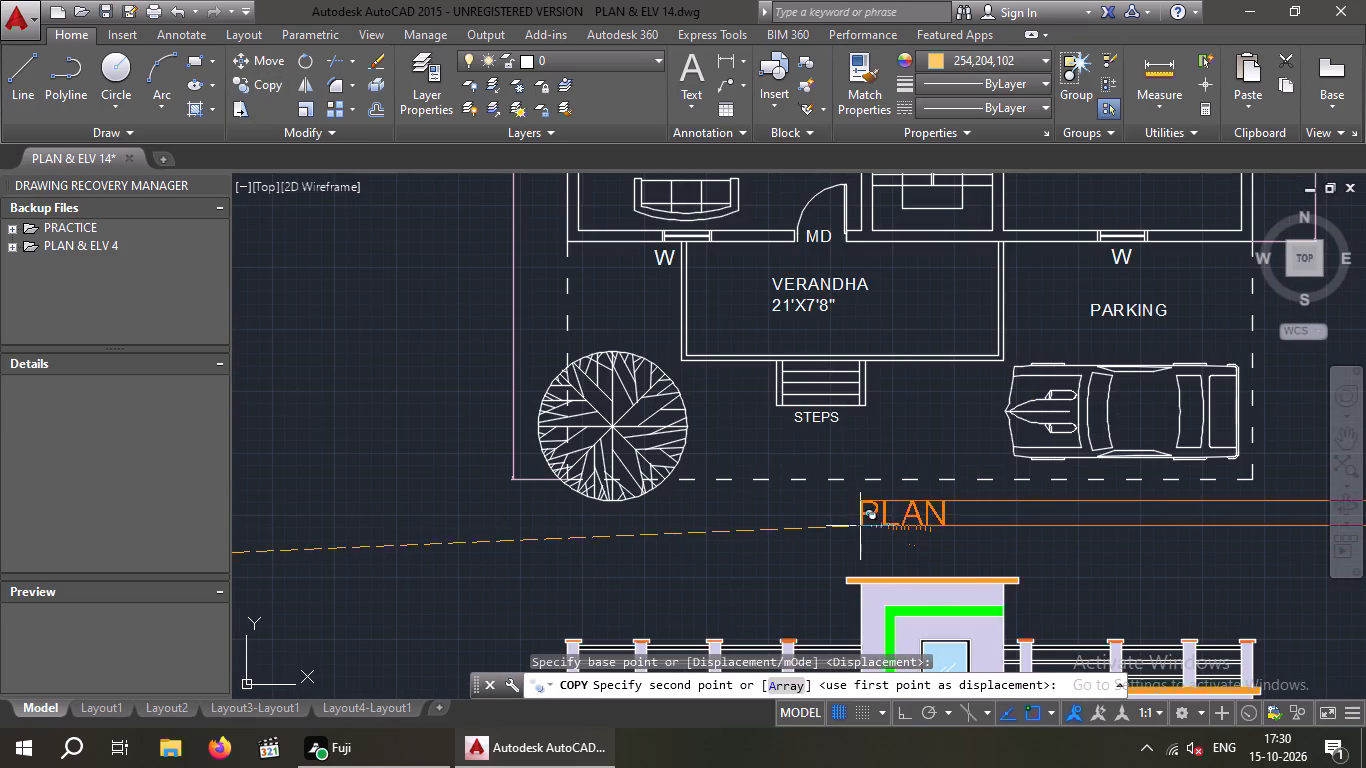
left_click(860, 526)
Place a second copy of the PLAN title below the front elevation, between the tree and the car.
scroll(858, 525, "down", 1)
middle_click_drag(786, 562, 723, 373)
scroll(748, 429, "down", 1)
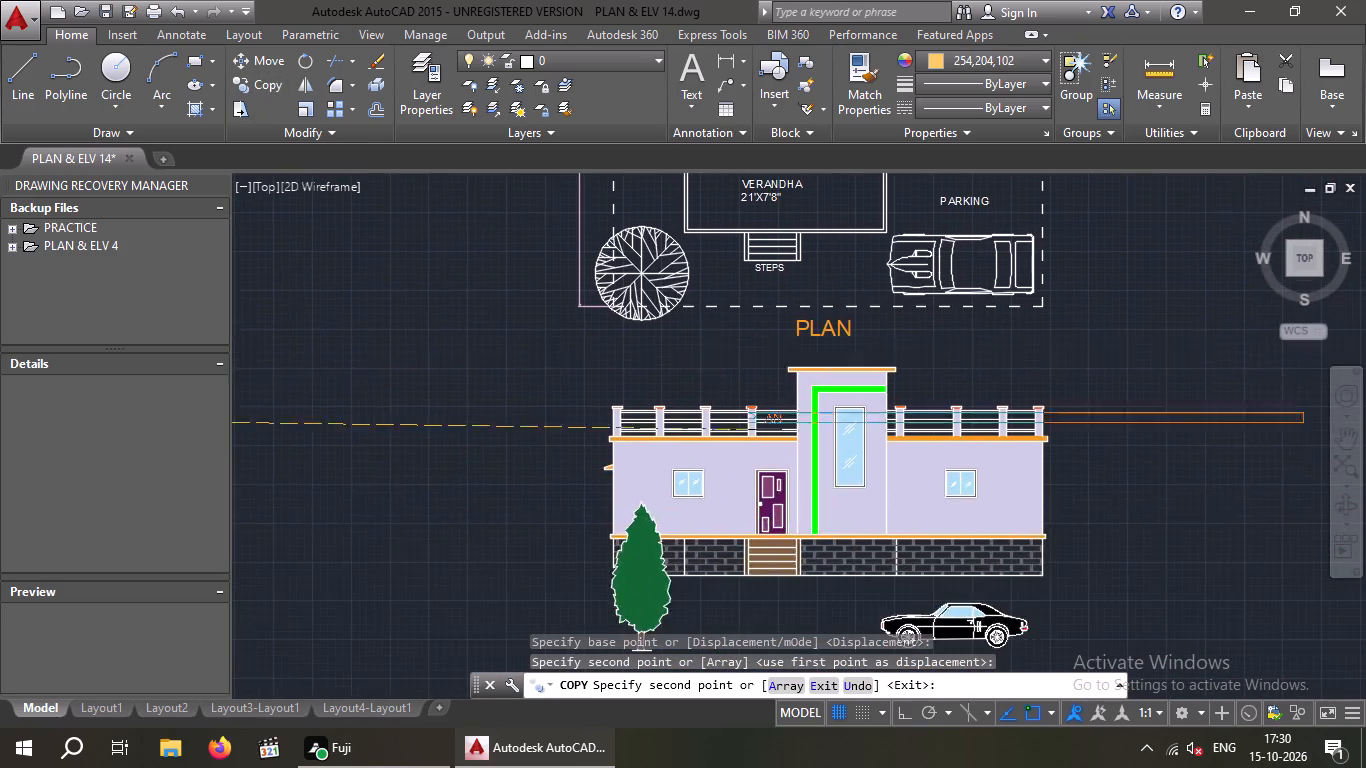
scroll(748, 431, "down", 1)
scroll(776, 547, "up", 3)
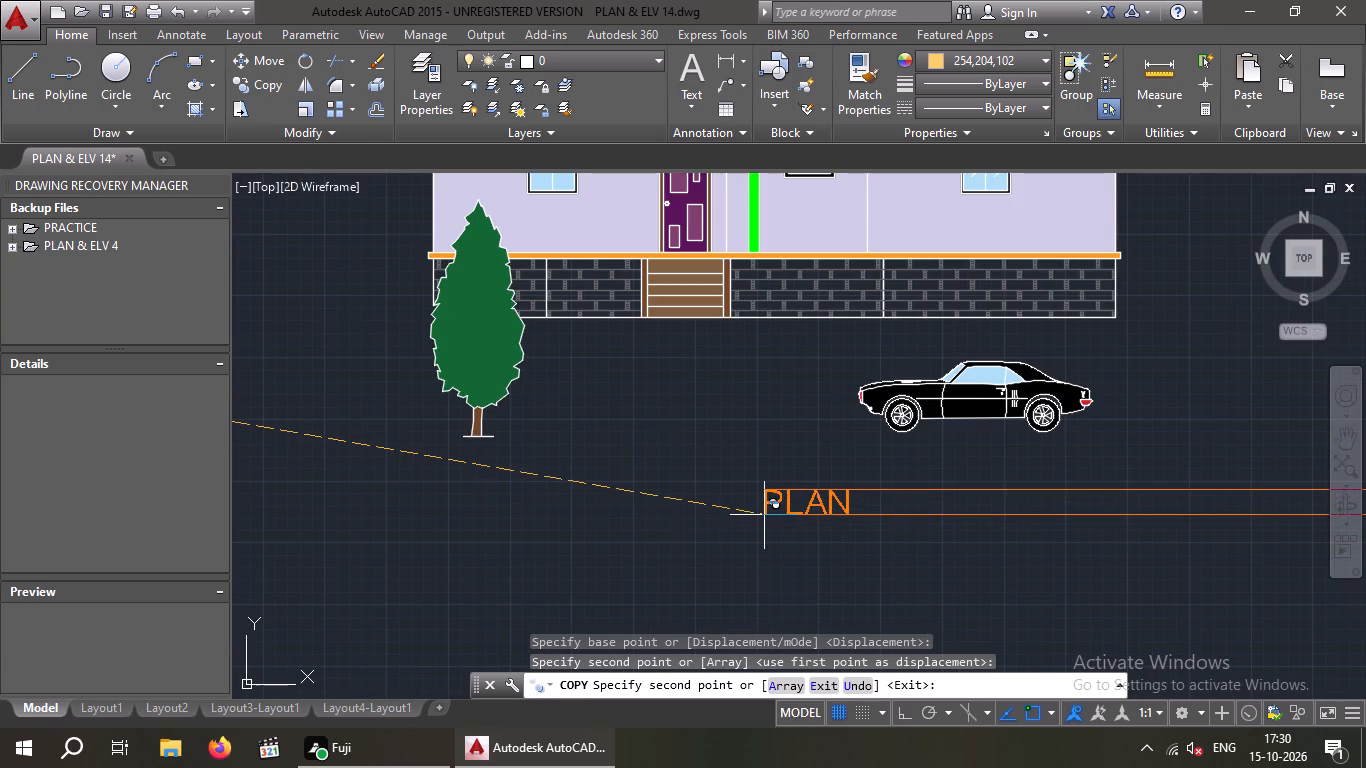
left_click(764, 509)
key("Escape")
key("Escape")
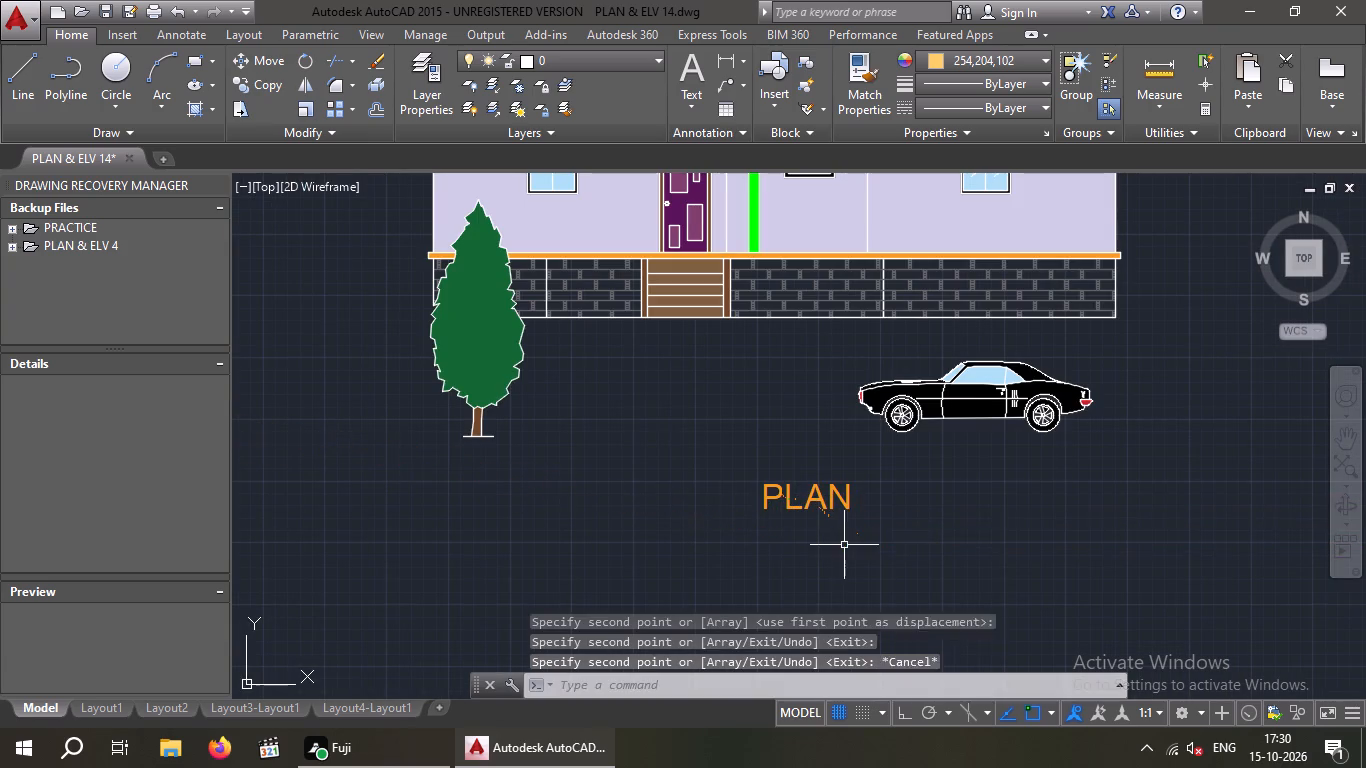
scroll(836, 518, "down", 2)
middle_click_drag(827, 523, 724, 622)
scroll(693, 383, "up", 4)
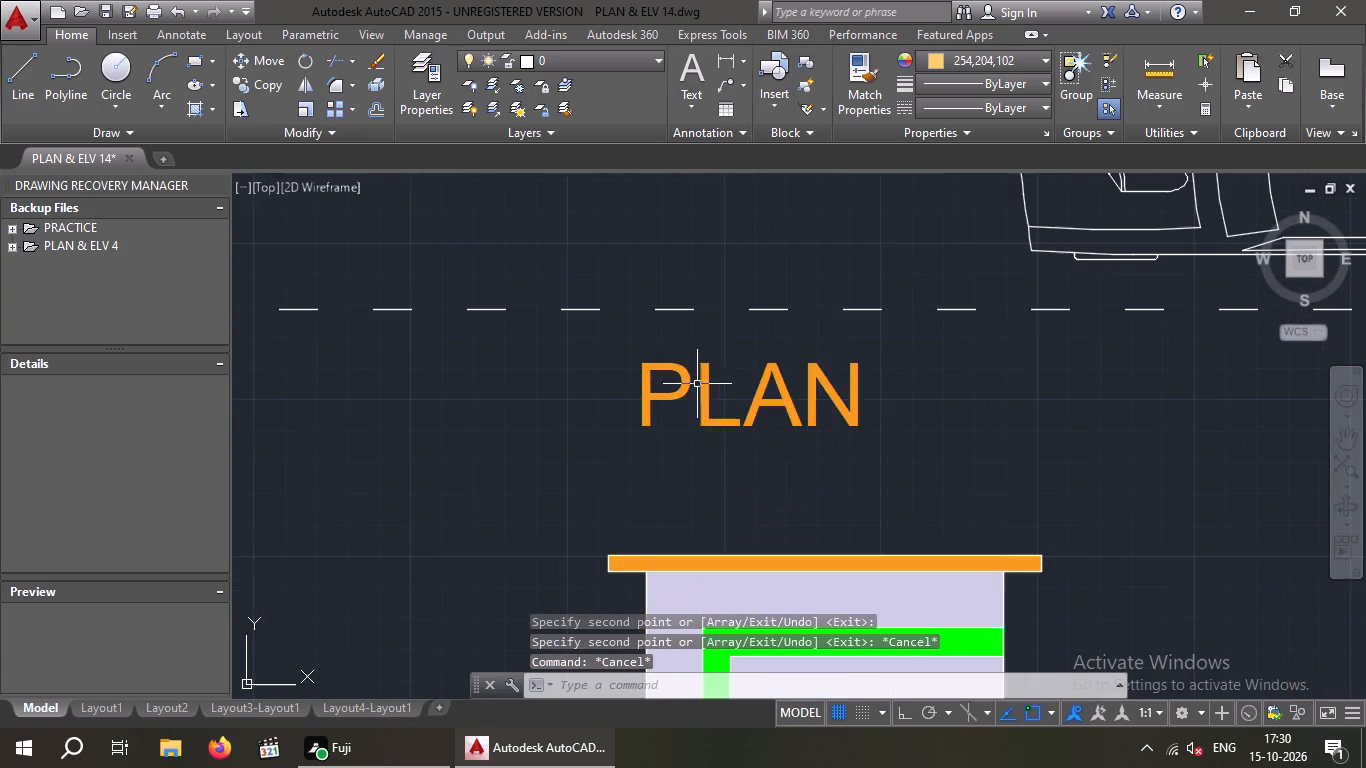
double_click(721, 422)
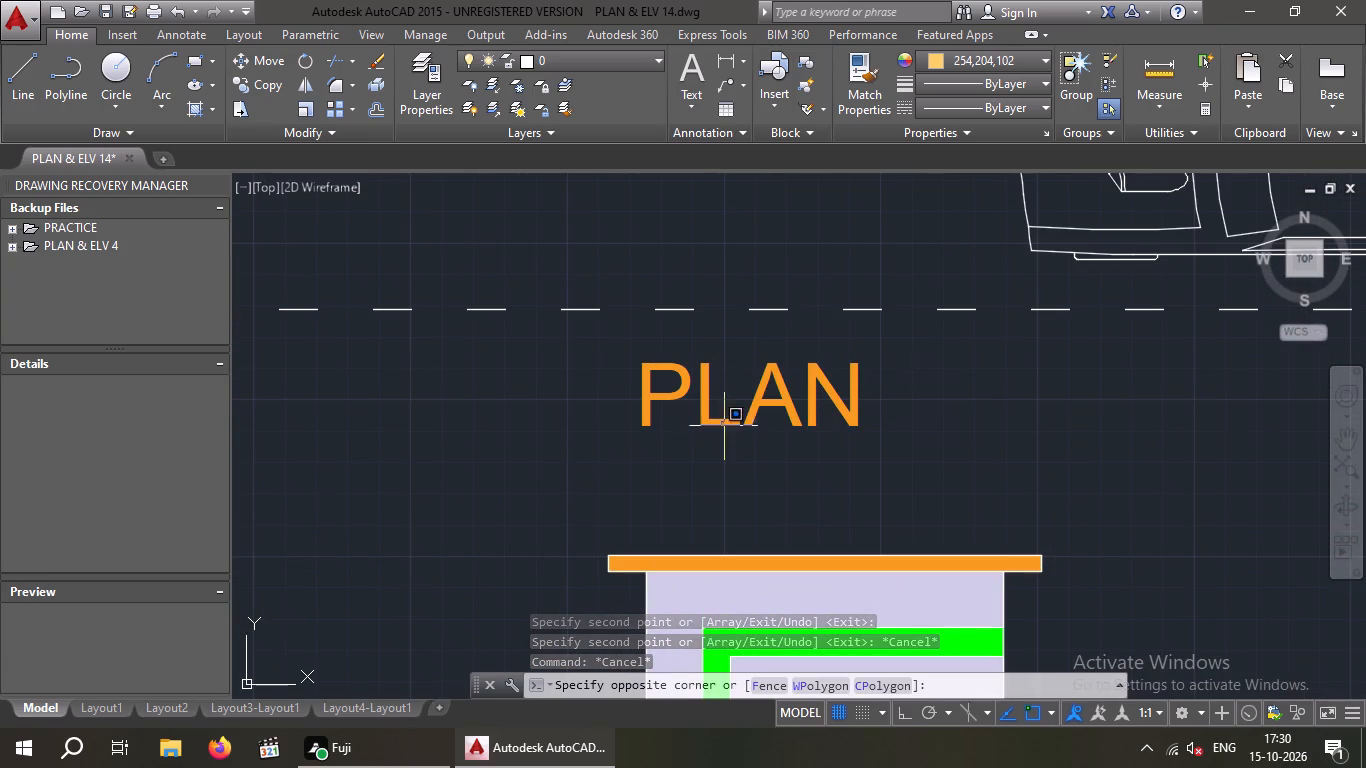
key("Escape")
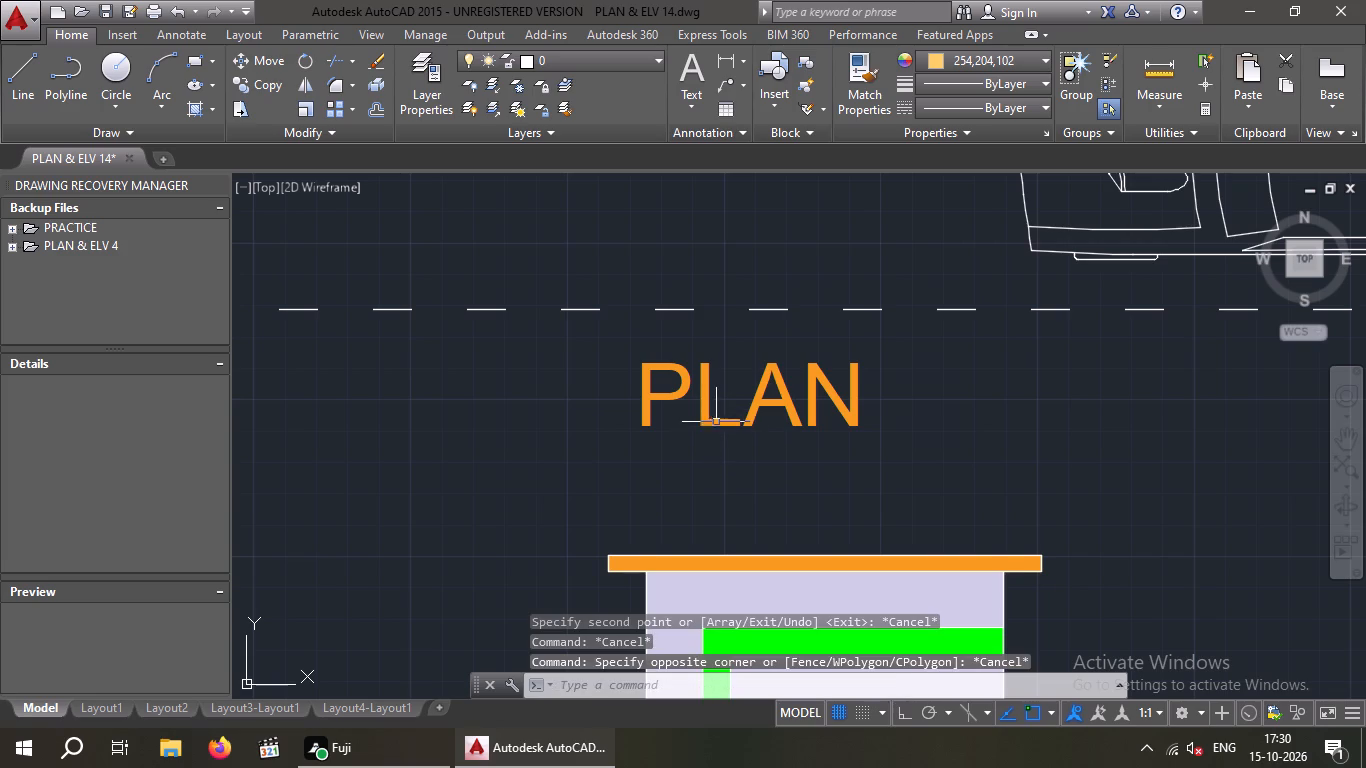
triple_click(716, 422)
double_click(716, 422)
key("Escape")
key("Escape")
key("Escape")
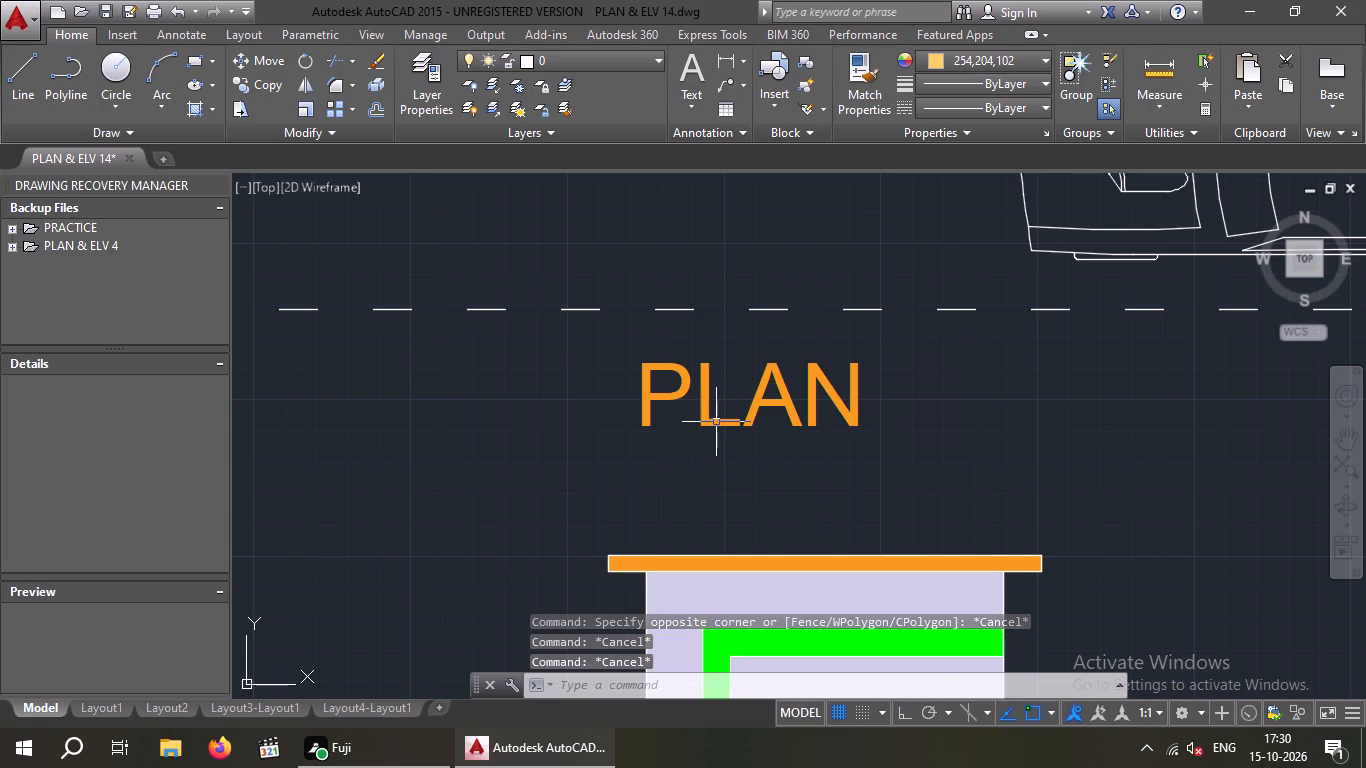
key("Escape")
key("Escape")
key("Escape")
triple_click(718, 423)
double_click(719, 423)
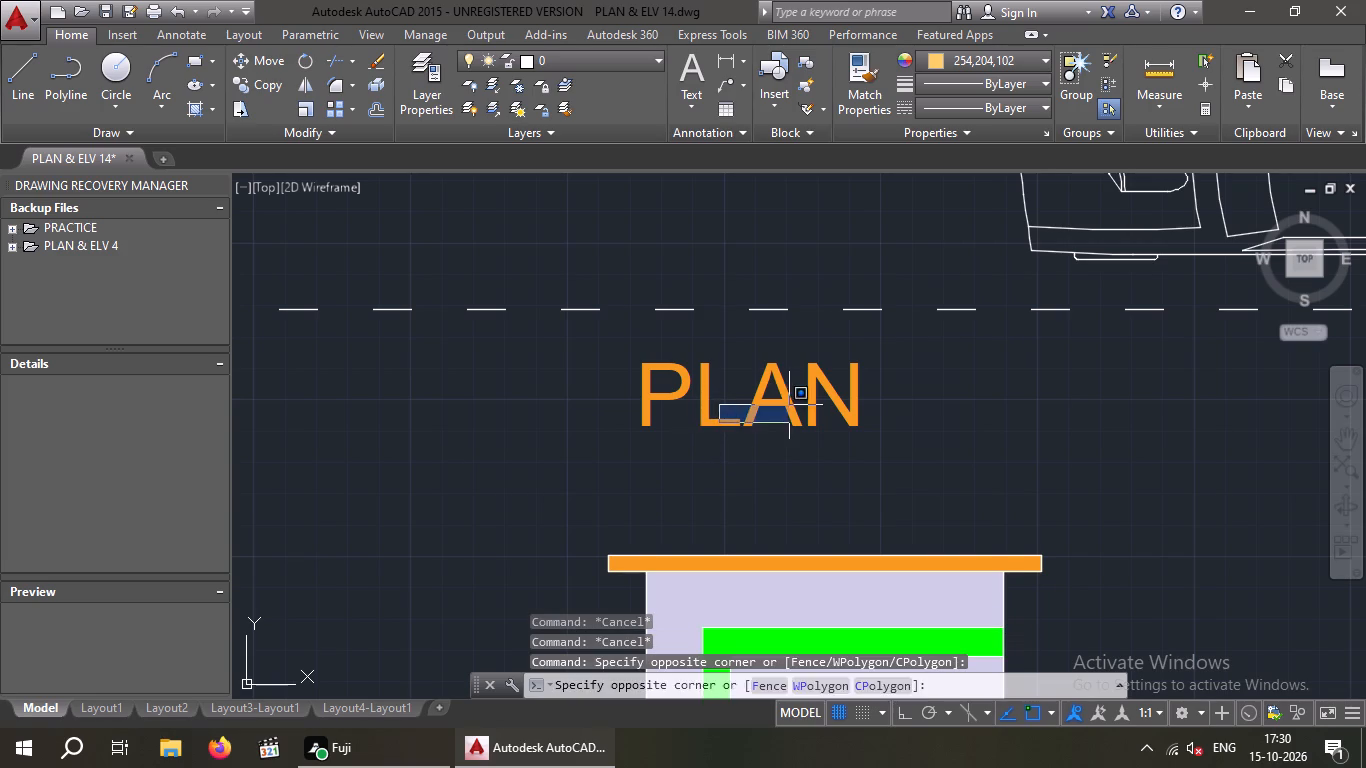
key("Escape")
Change the title below the house plan to read "FLOOR PLAN".
left_click_drag(893, 378, 768, 415)
left_click(726, 417)
triple_click(758, 401)
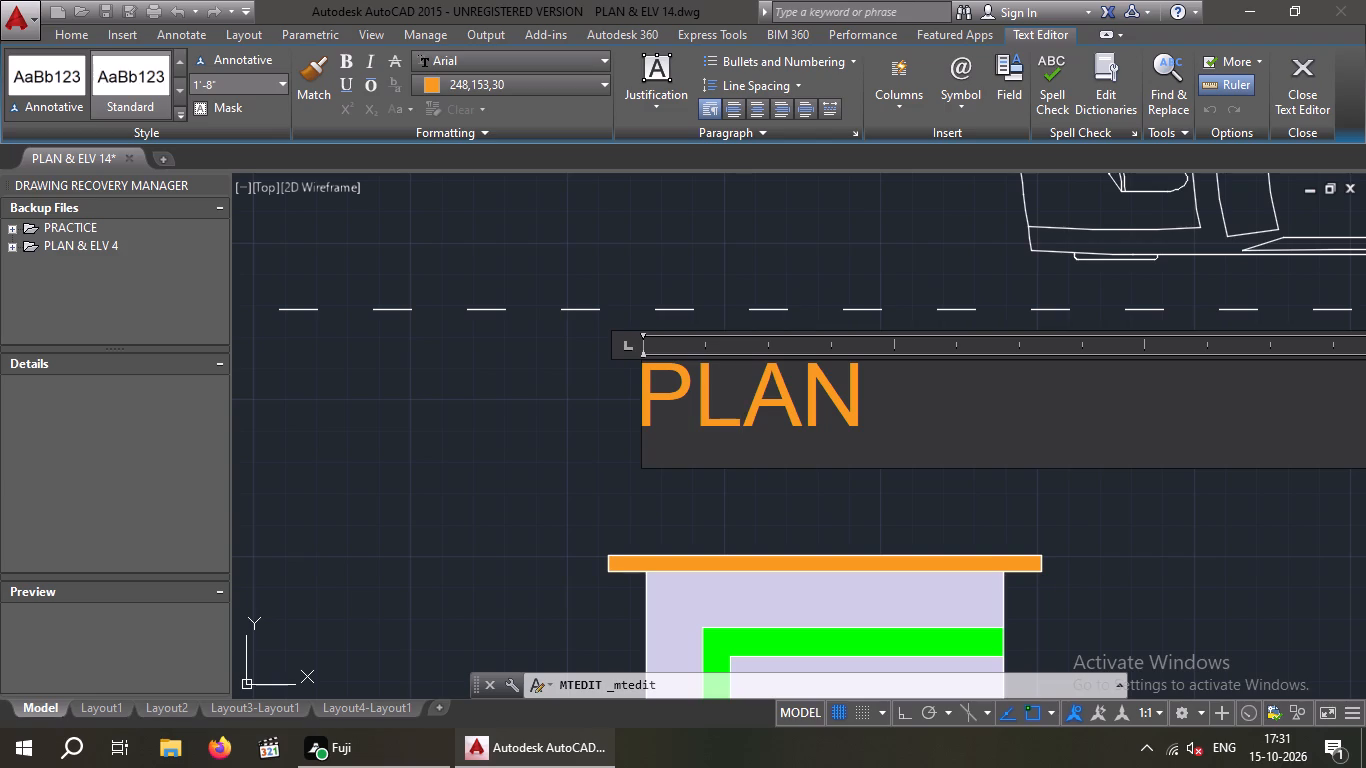
key("Left")
key("Left")
key("Left")
key("Left")
key("Left")
key("Left")
type("FLOOR")
key("space")
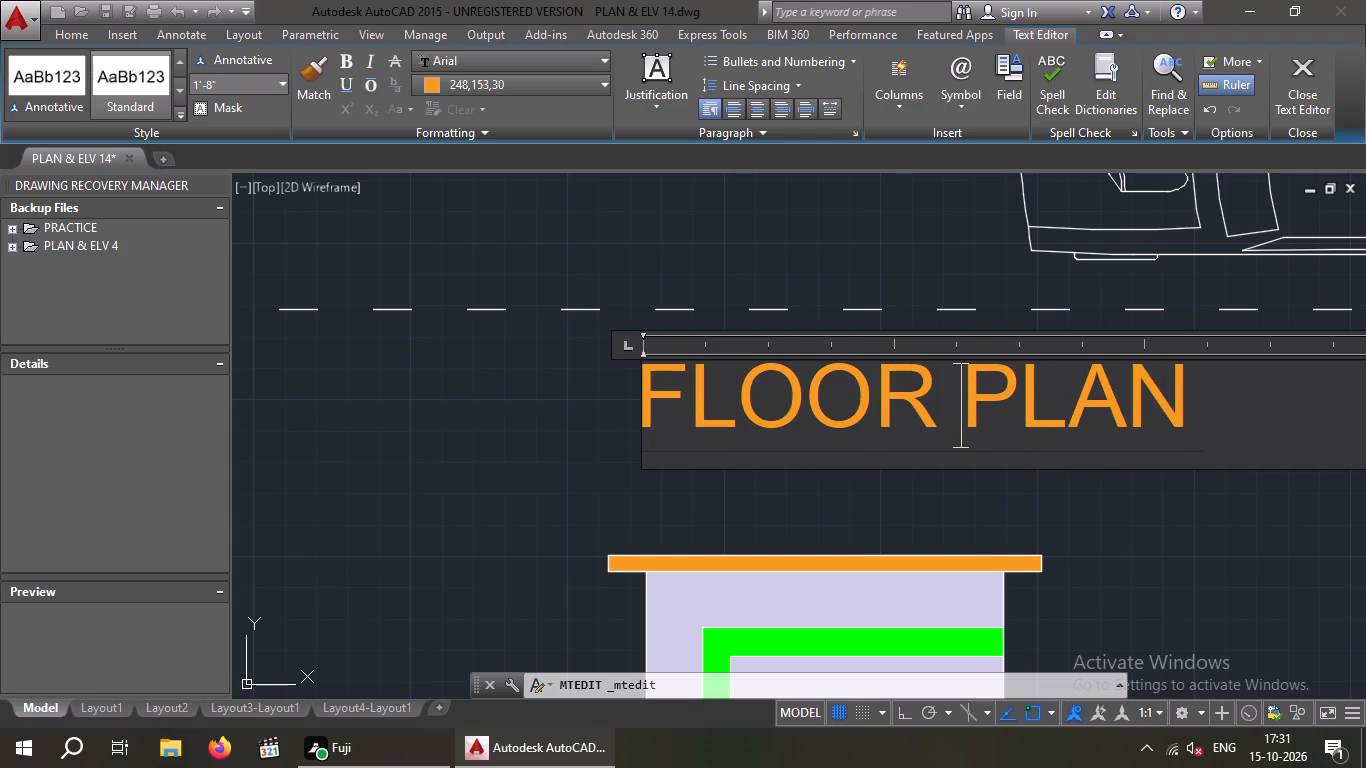
left_click(431, 436)
Move the FLOOR PLAN title slightly left so it sits more centrally beneath the house plan.
scroll(579, 328, "down", 1)
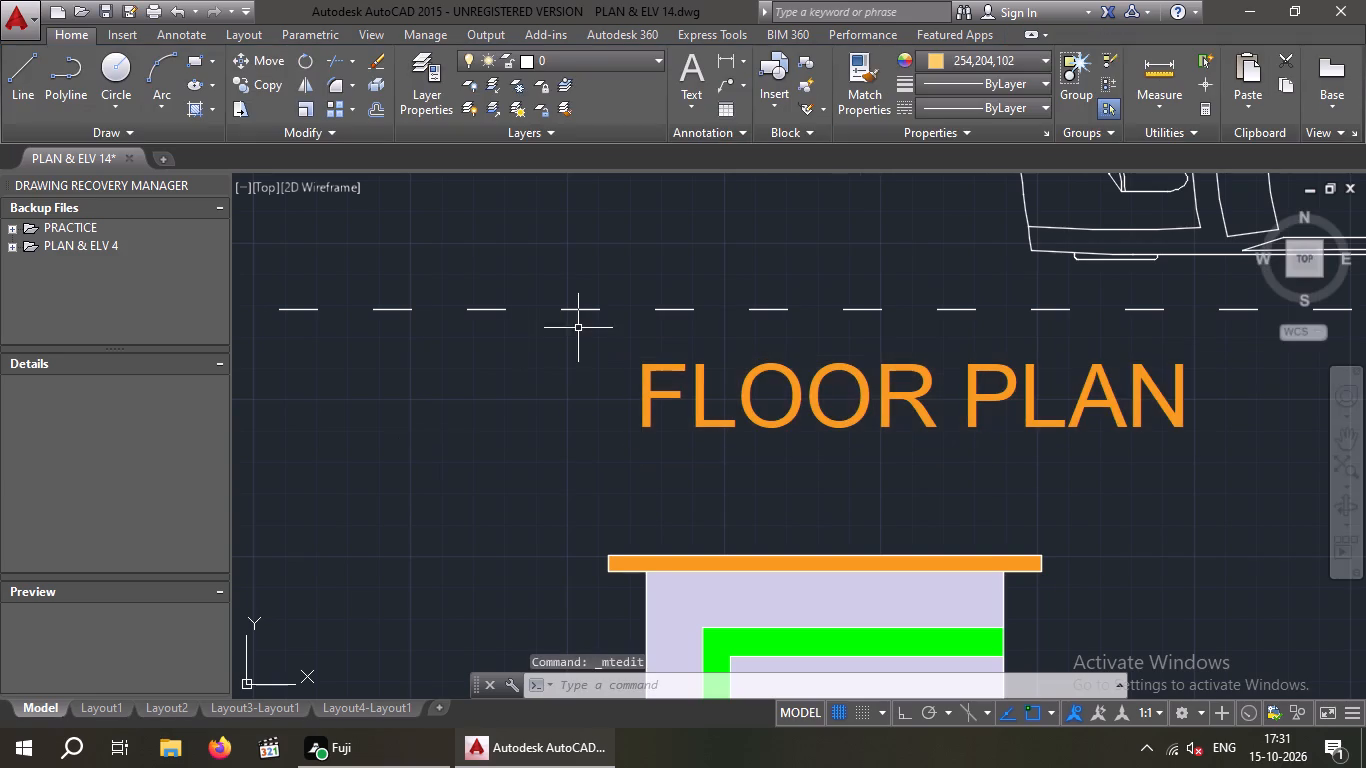
scroll(579, 328, "down", 2)
left_click(721, 350)
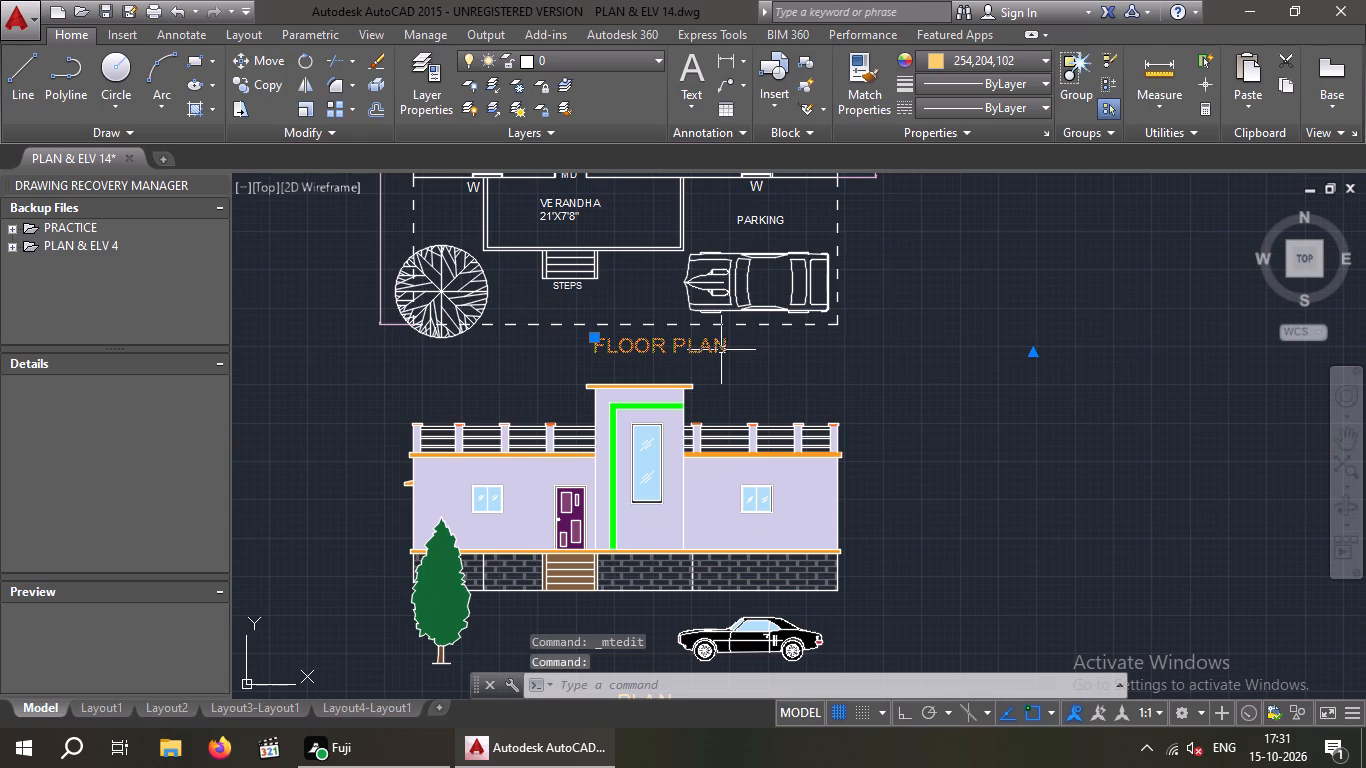
left_click(253, 59)
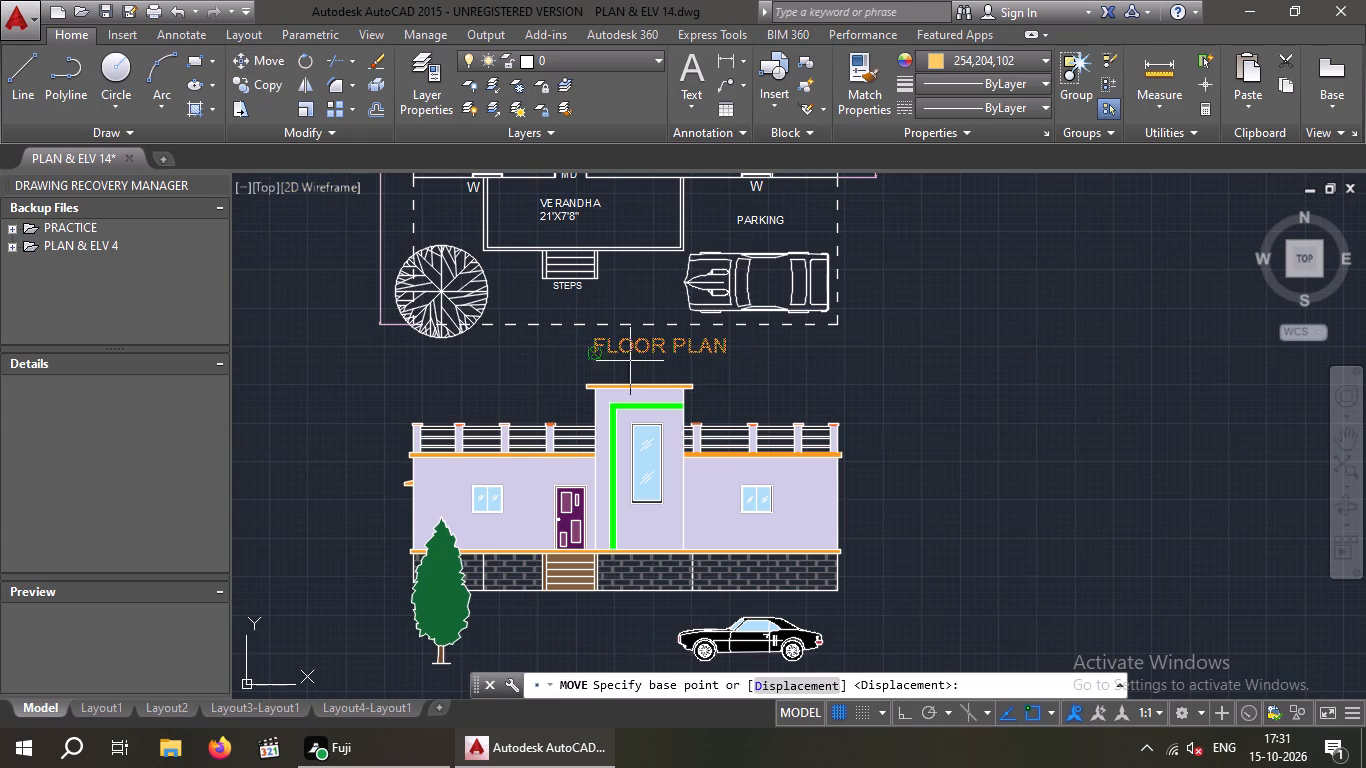
left_click(593, 354)
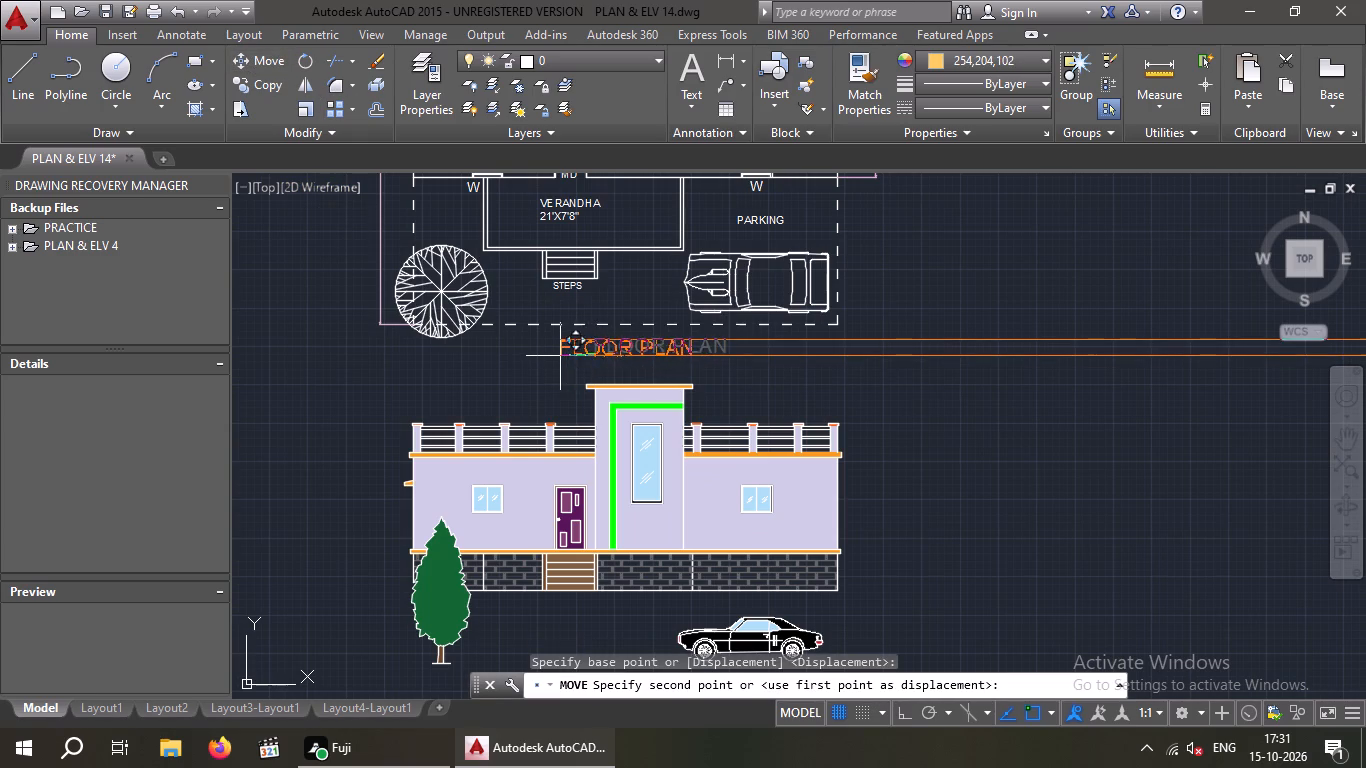
left_click(560, 355)
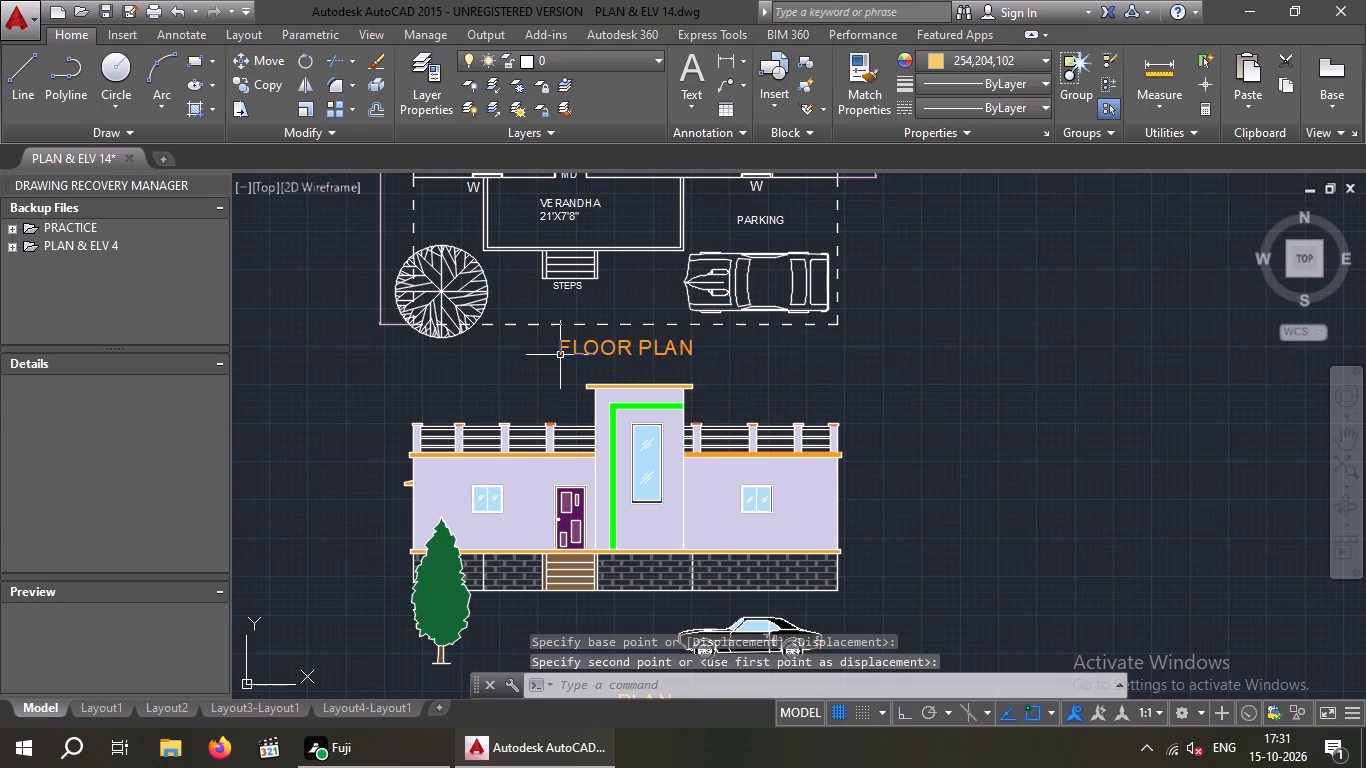
Replace the PLAN title below the front elevation with the text "FRONT ELEVATION".
scroll(604, 355, "down", 2)
scroll(634, 482, "up", 3)
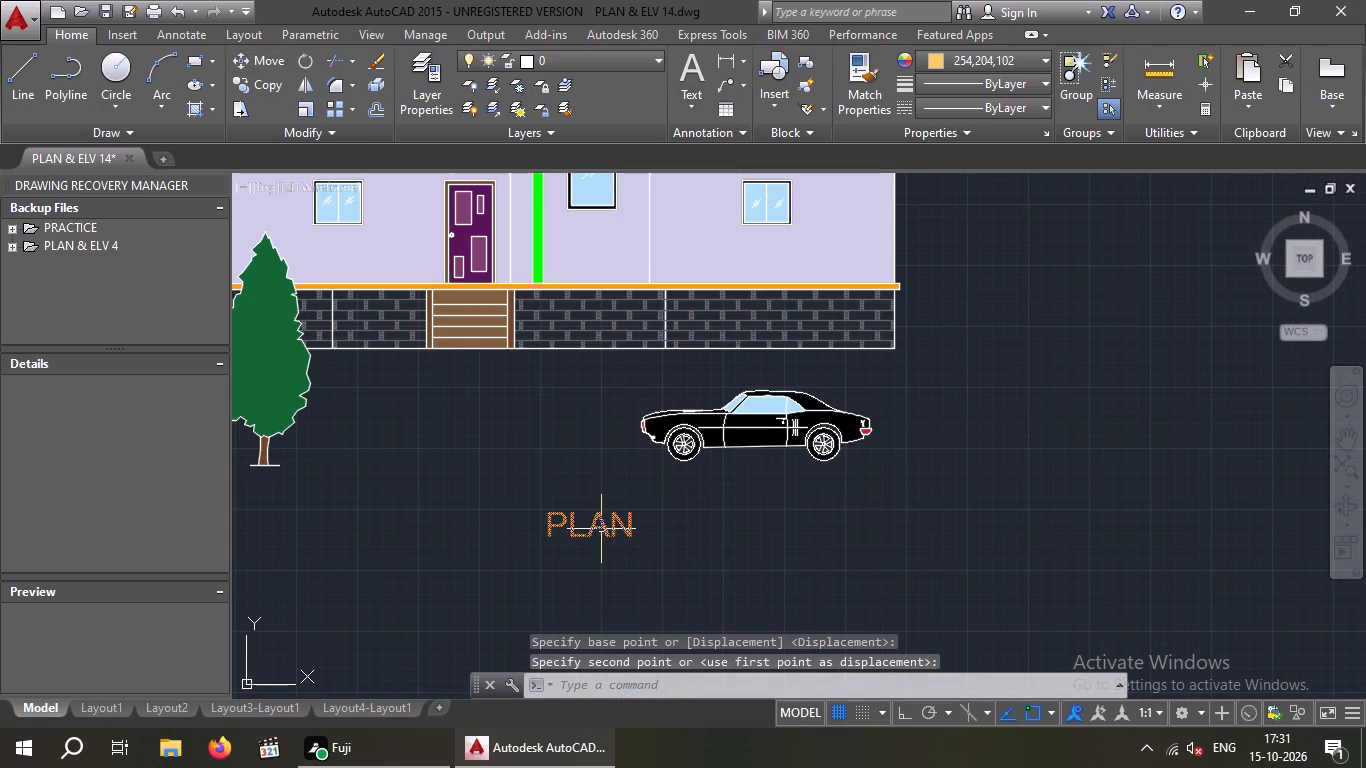
triple_click(601, 528)
left_click(636, 532)
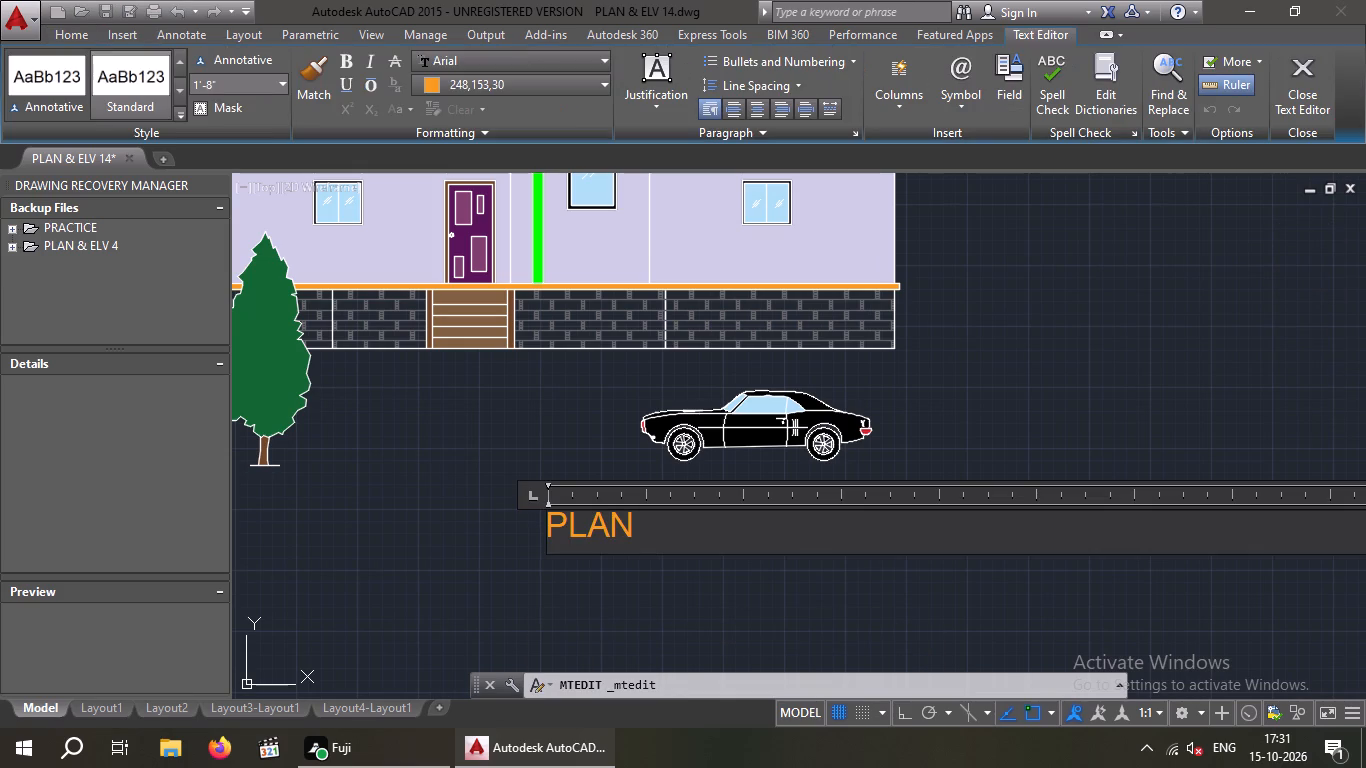
key("BackSpace")
key("BackSpace")
key("BackSpace")
key("BackSpace")
key("BackSpace")
key("BackSpace")
key("BackSpace")
key("BackSpace")
key("BackSpace")
key("BackSpace")
type("FRON")
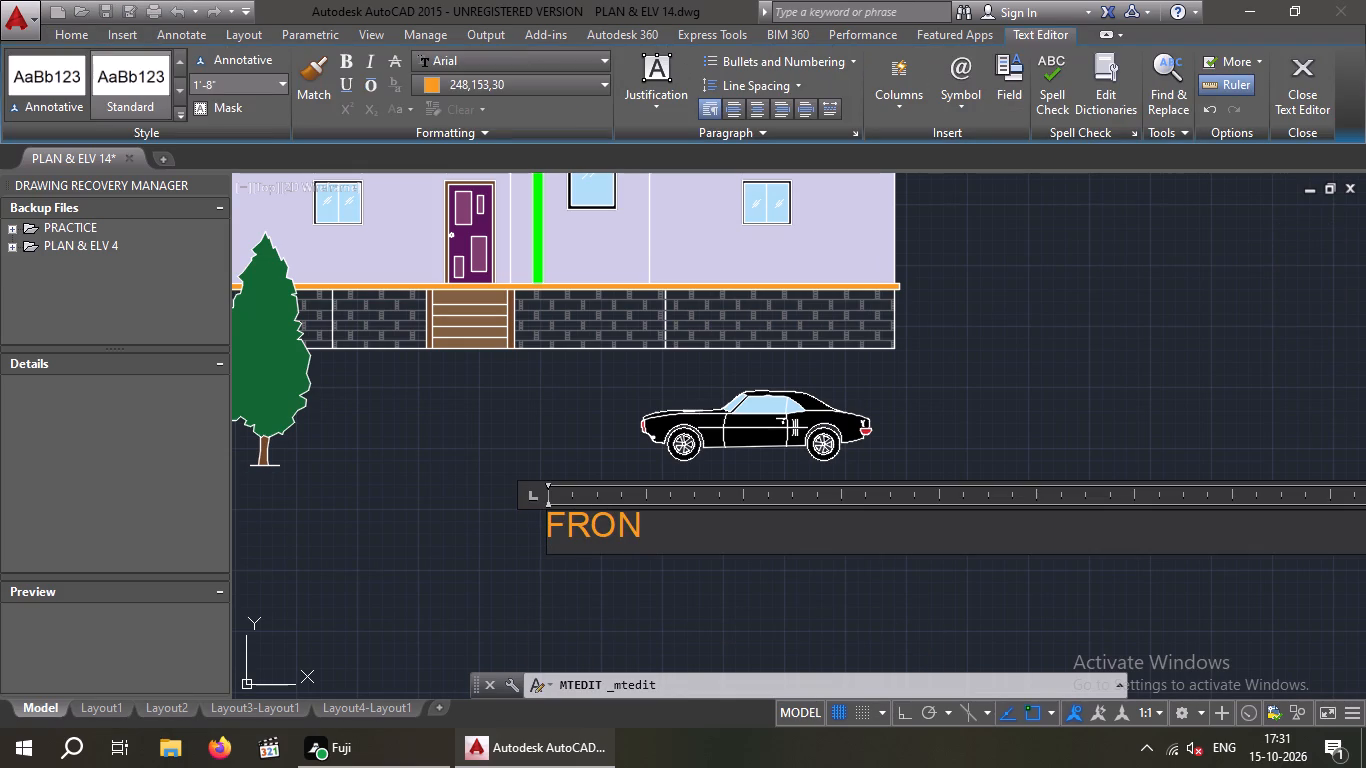
type("T")
key("space")
type("ELE")
type("VATION")
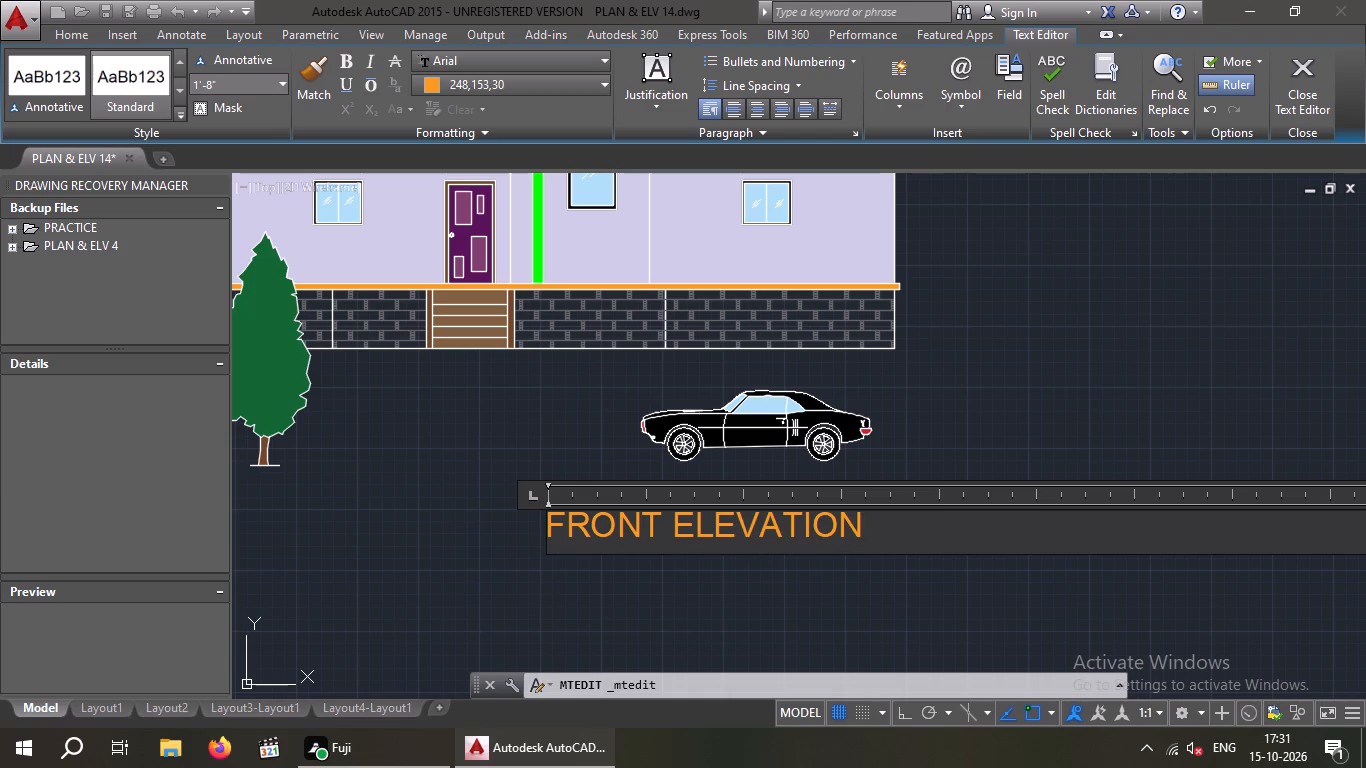
left_click(1013, 418)
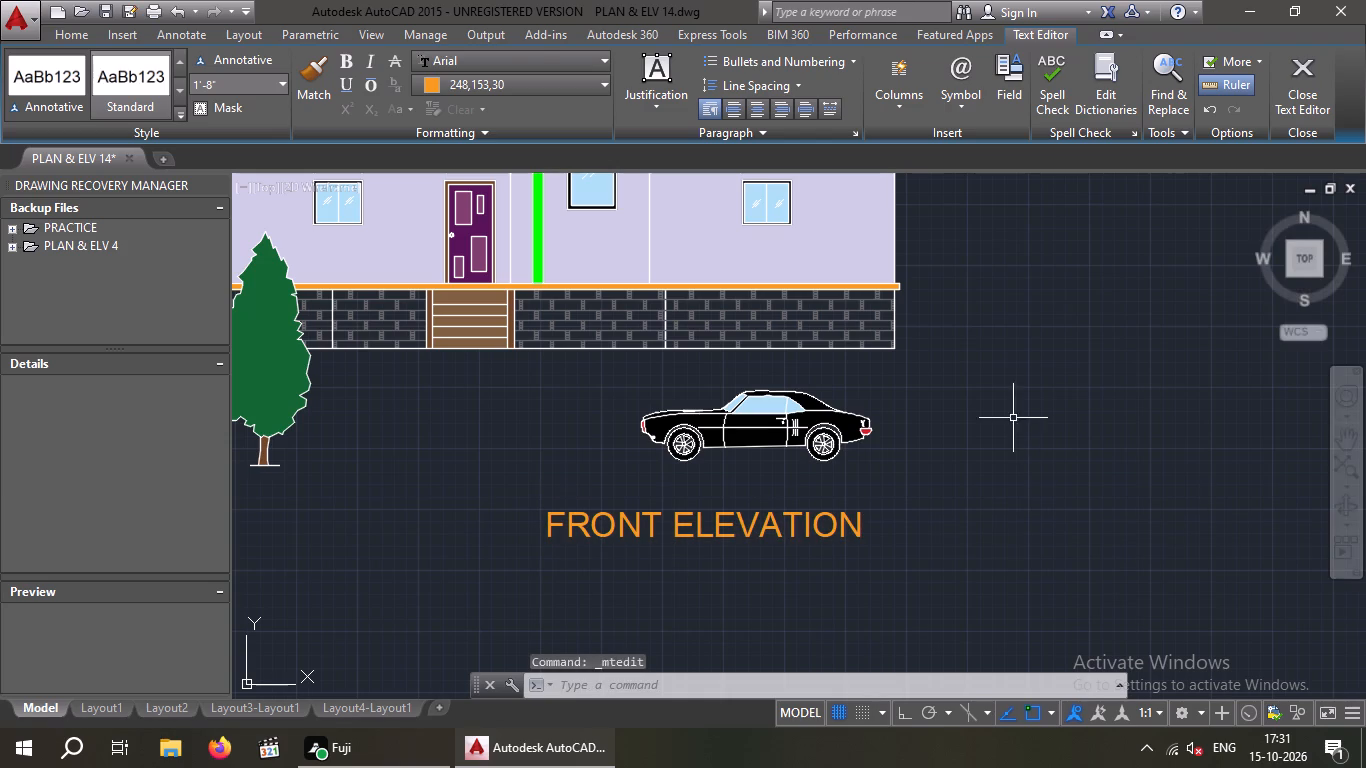
Move the FRONT ELEVATION title up and left, closer beneath the entrance steps and between the tree and the car.
left_click_drag(888, 507, 804, 522)
left_click(699, 533)
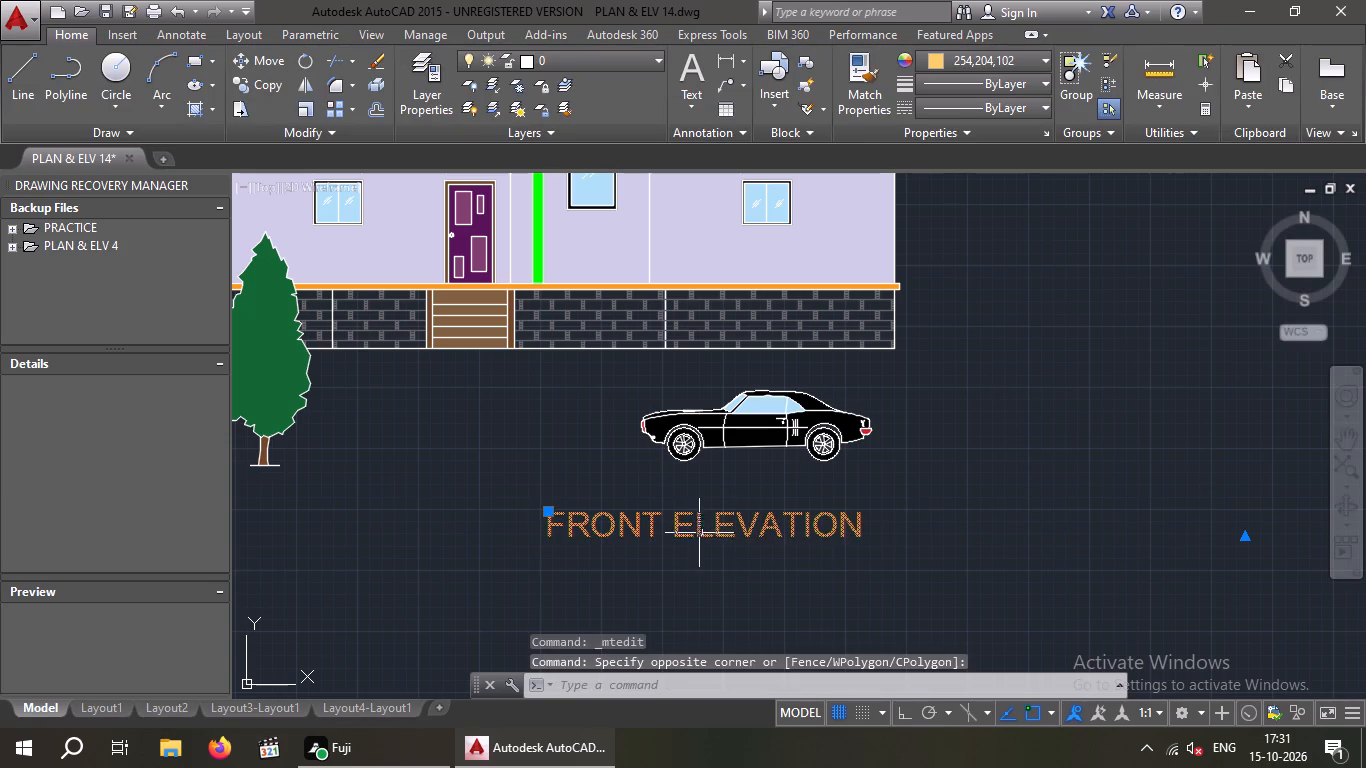
left_click(252, 65)
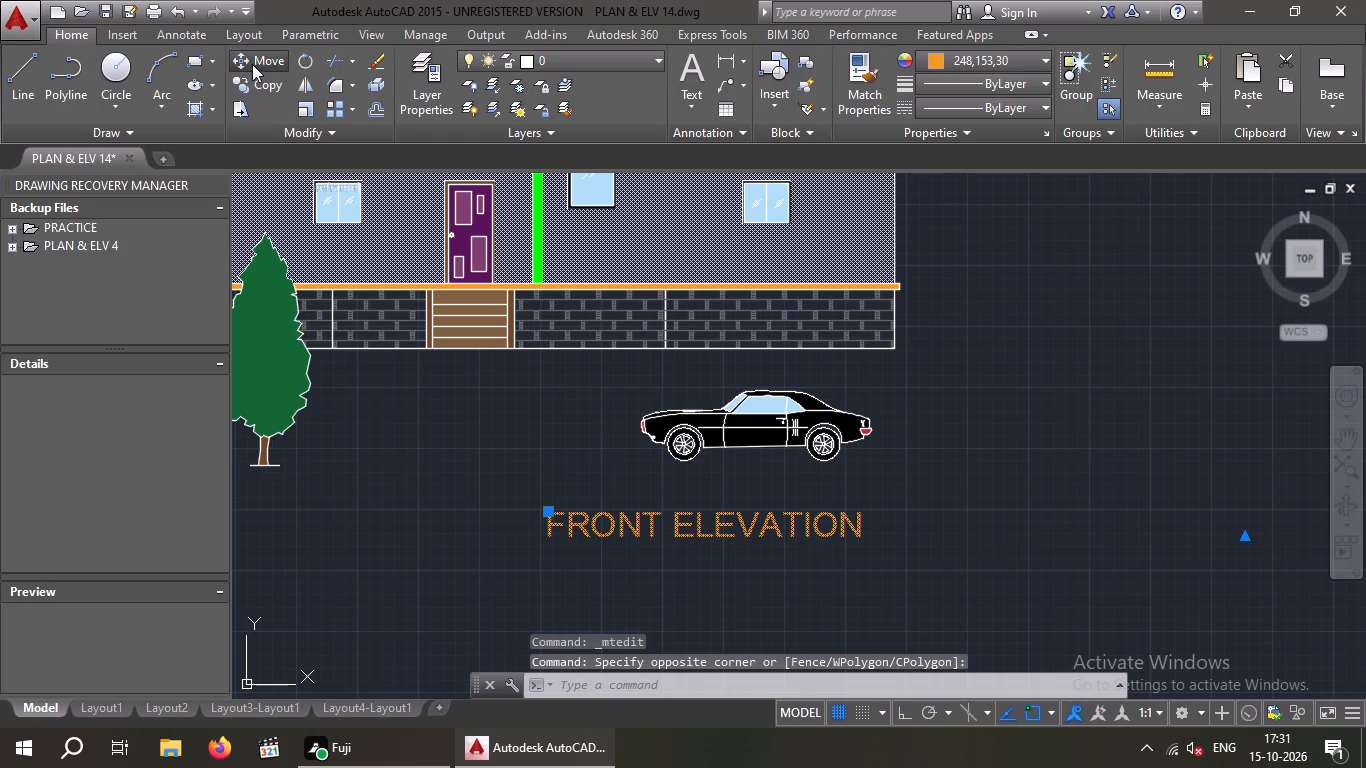
left_click_drag(551, 537, 534, 534)
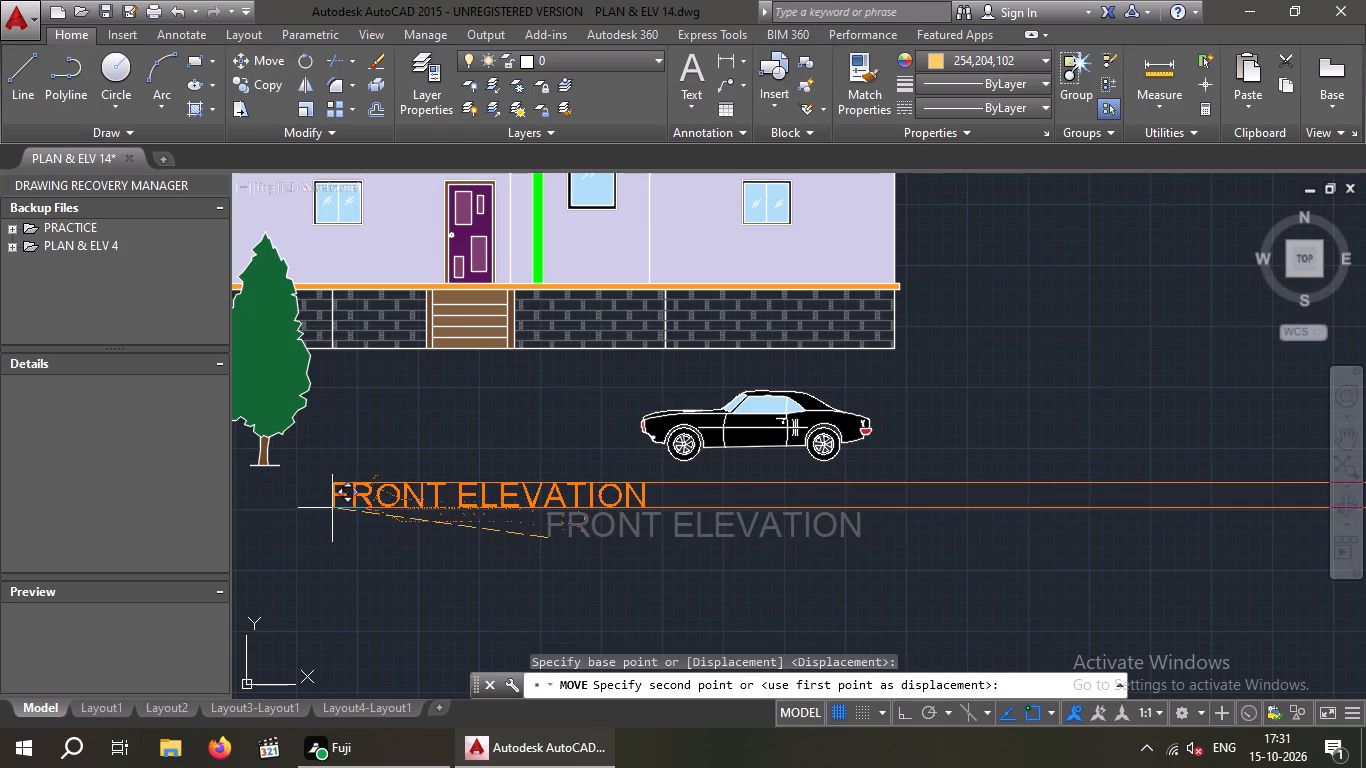
left_click(332, 508)
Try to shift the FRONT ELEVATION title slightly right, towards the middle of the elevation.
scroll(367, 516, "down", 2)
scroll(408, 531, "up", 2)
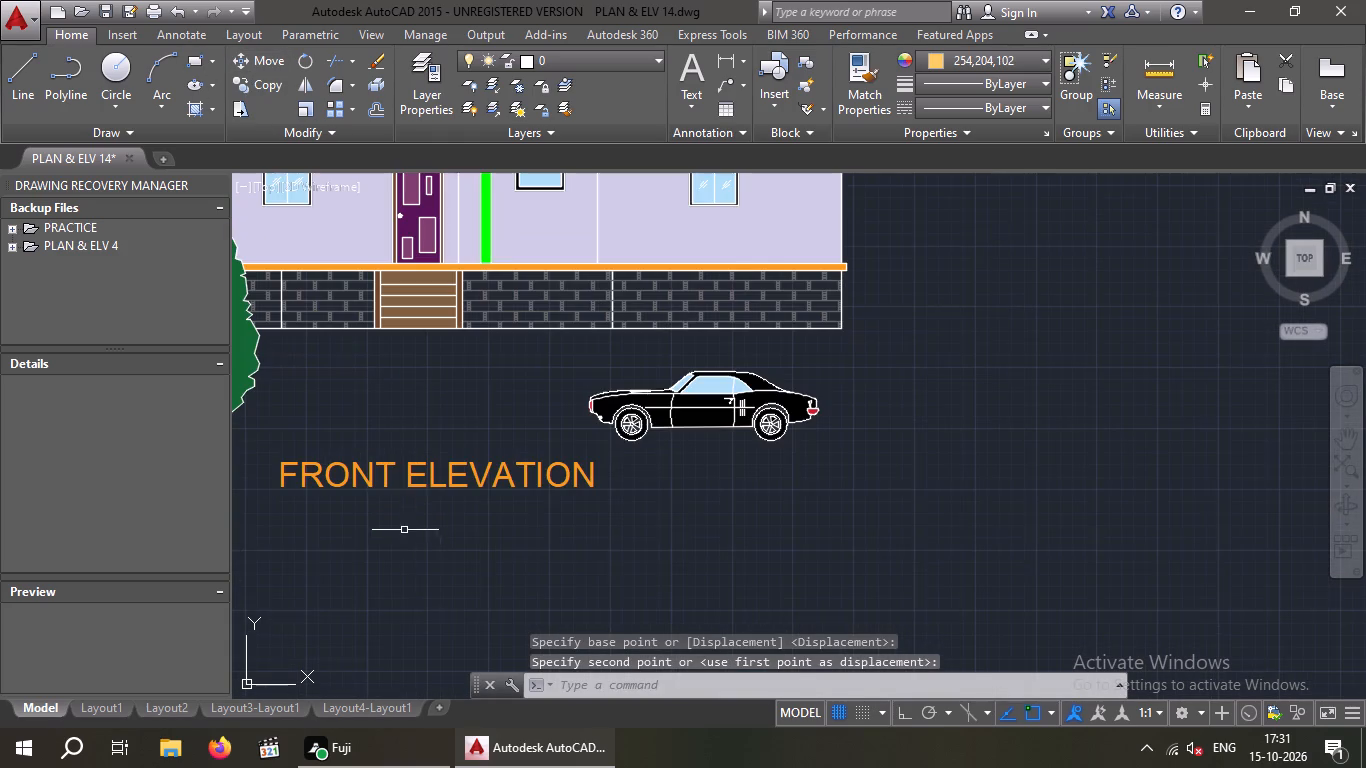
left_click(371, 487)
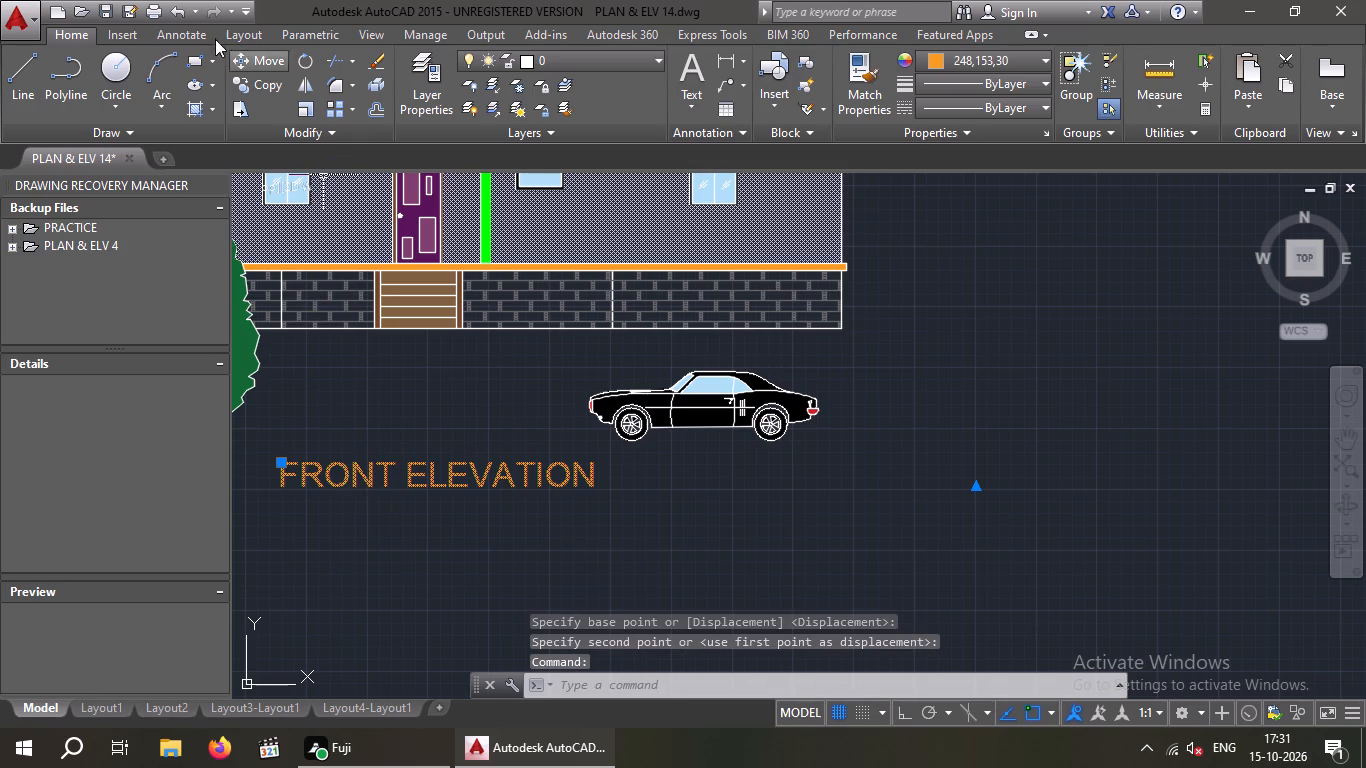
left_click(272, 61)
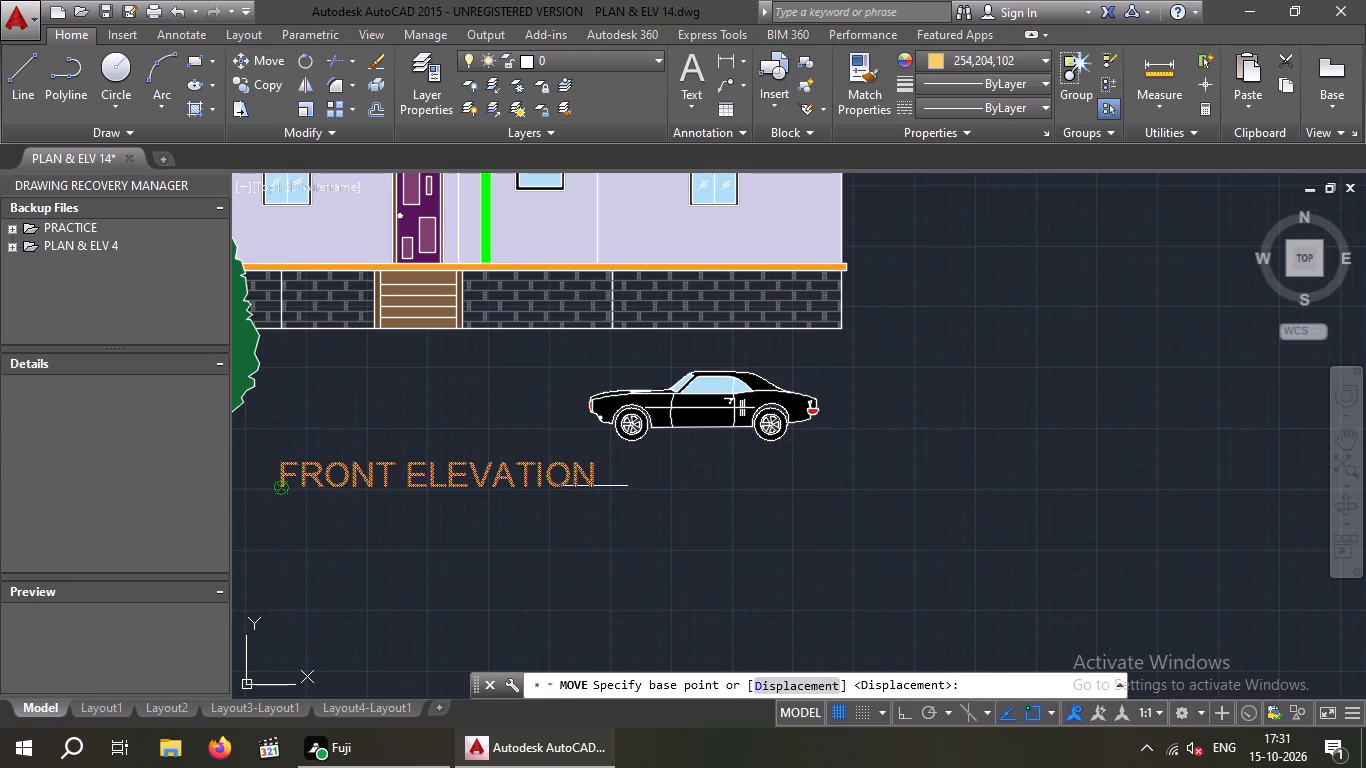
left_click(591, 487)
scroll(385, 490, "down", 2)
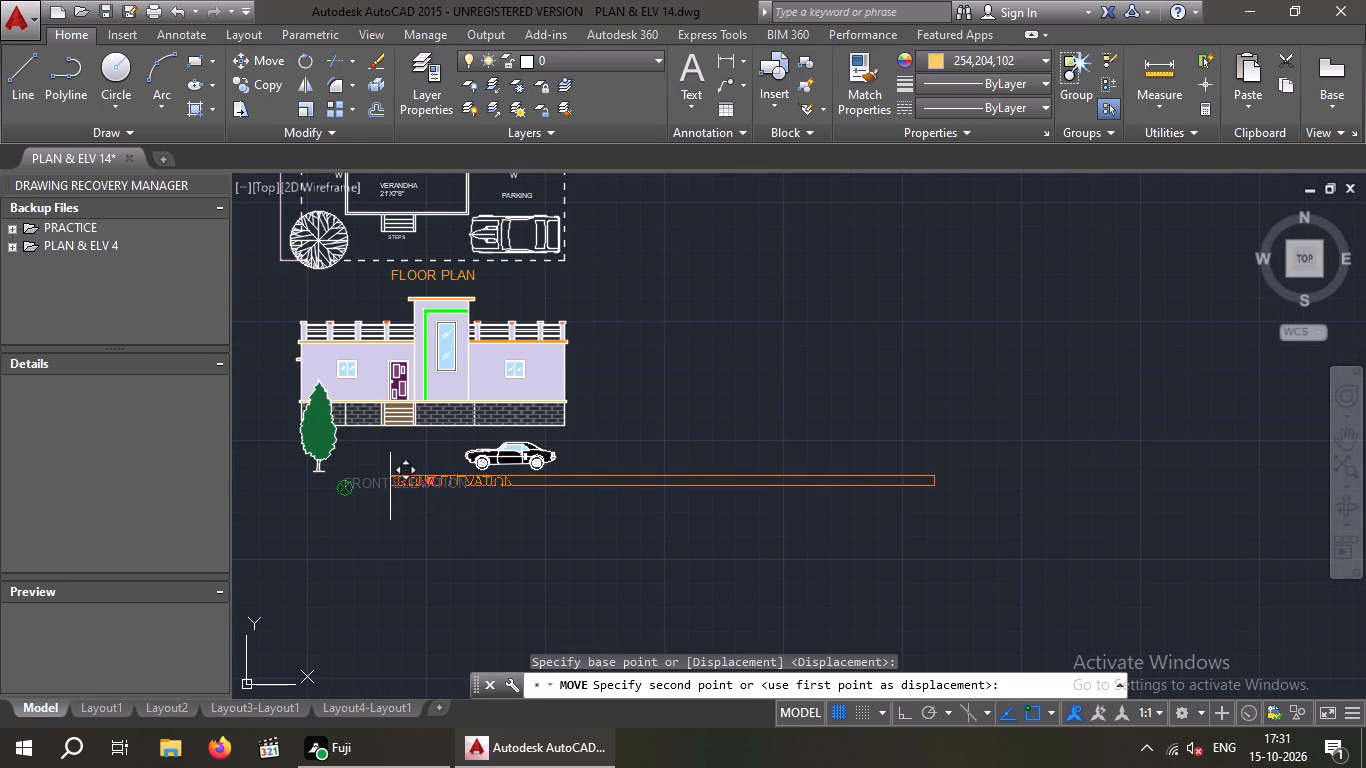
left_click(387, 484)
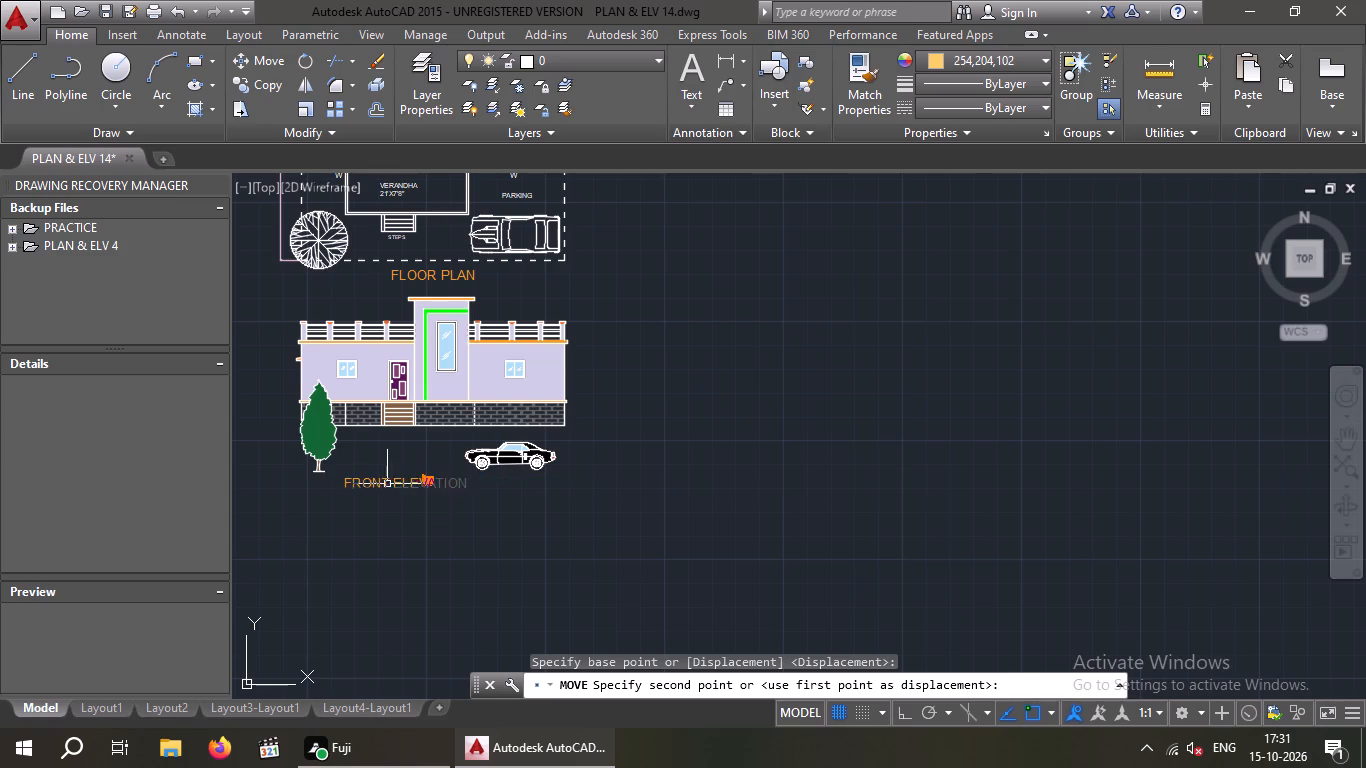
With Ortho on, draw a vertical guide line from the start of the FLOOR PLAN title down past the FRONT ELEVATION title.
scroll(414, 488, "up", 2)
scroll(423, 489, "down", 3)
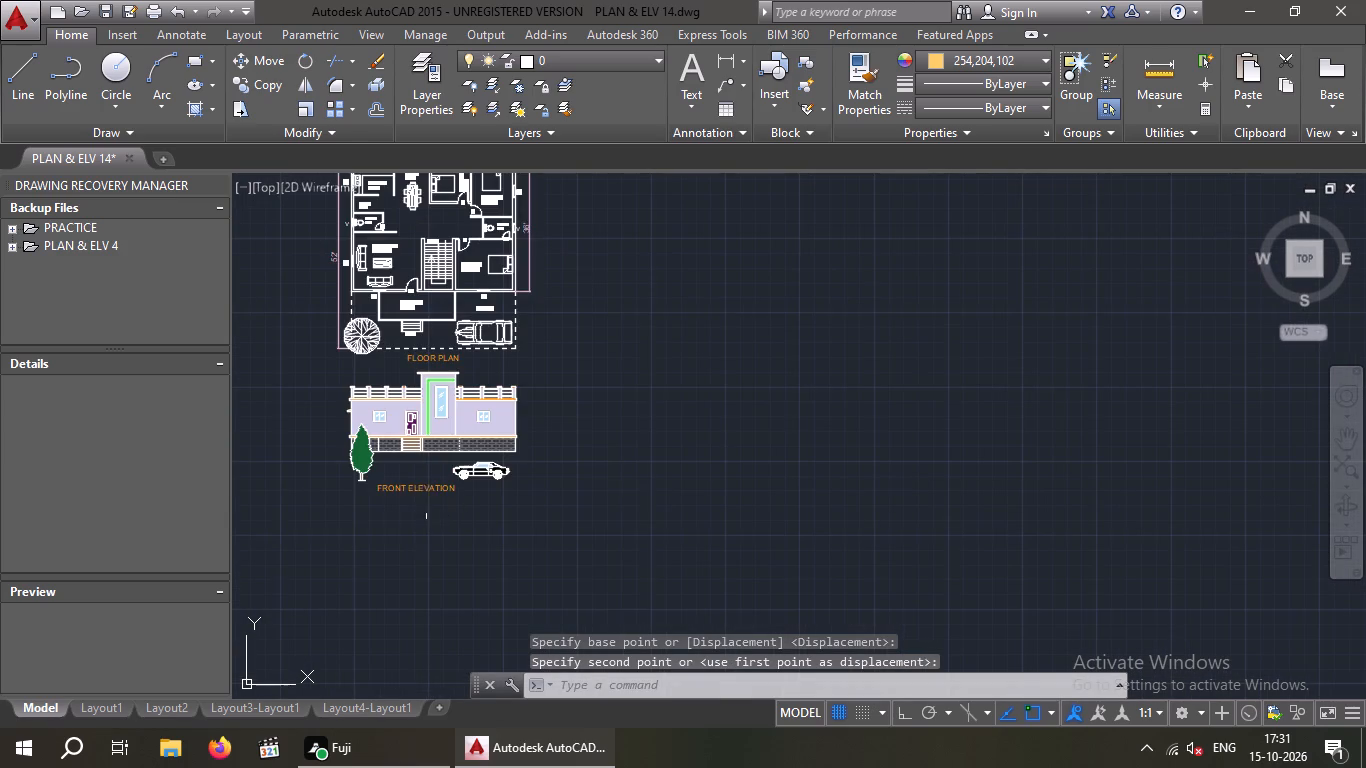
scroll(413, 374, "up", 3)
scroll(426, 356, "down", 2)
left_click(12, 81)
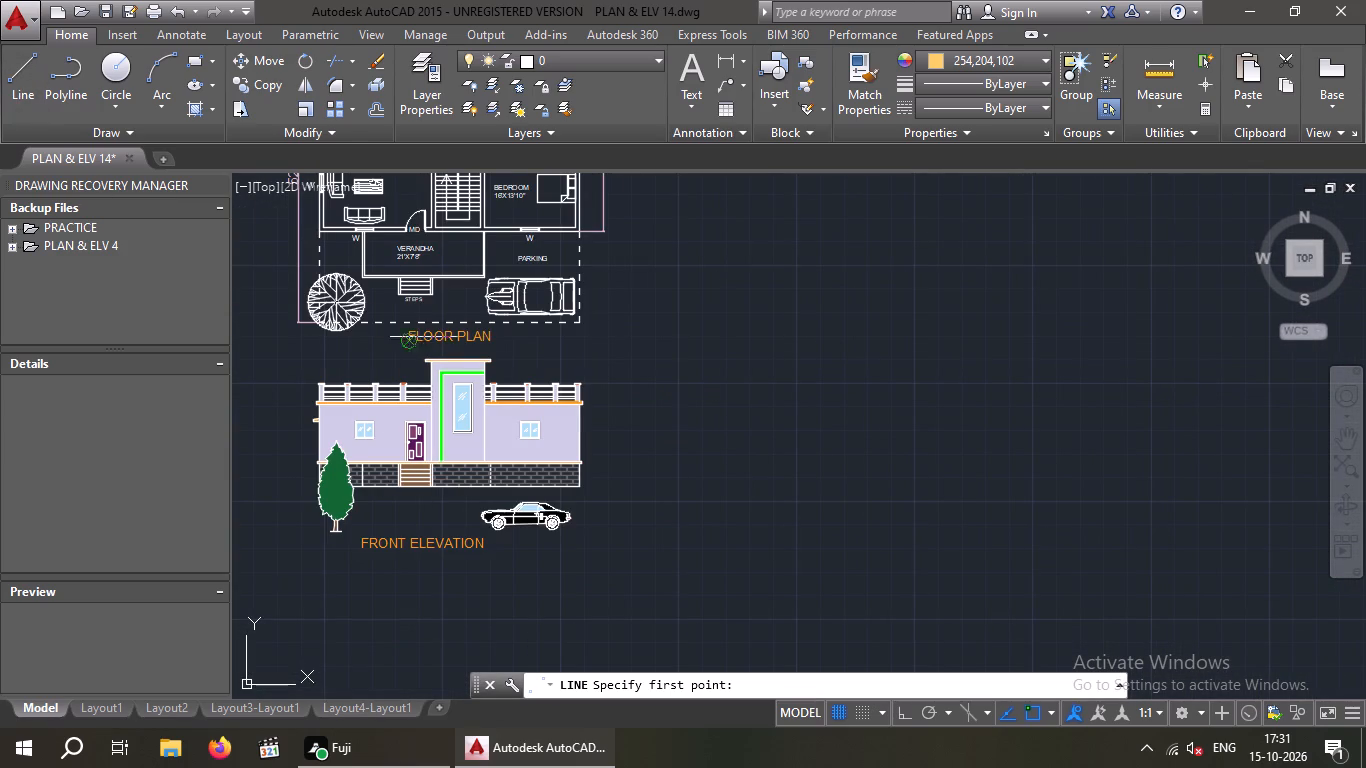
key("F8")
scroll(402, 354, "up", 2)
scroll(405, 355, "down", 6)
scroll(417, 298, "up", 4)
left_click(382, 446)
scroll(384, 451, "down", 3)
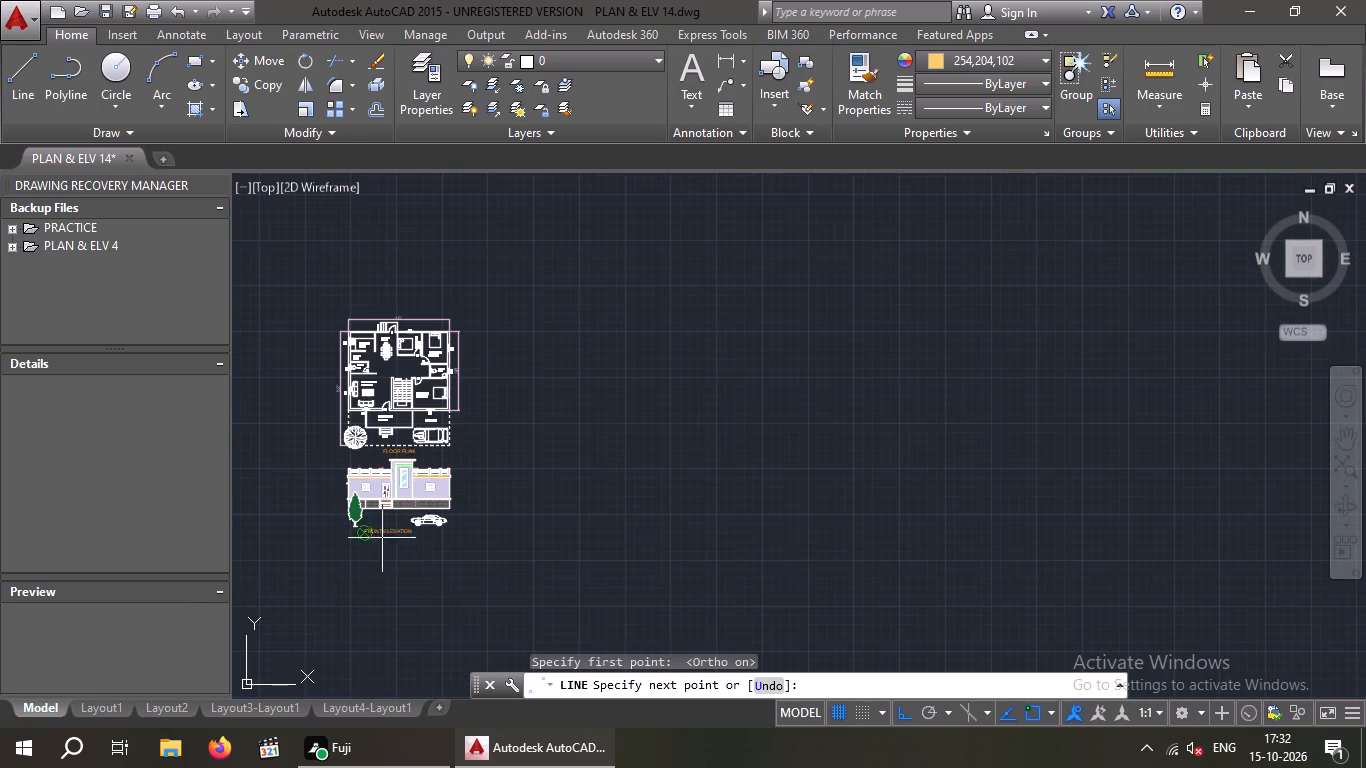
scroll(384, 576, "up", 3)
left_click(376, 565)
key("Escape")
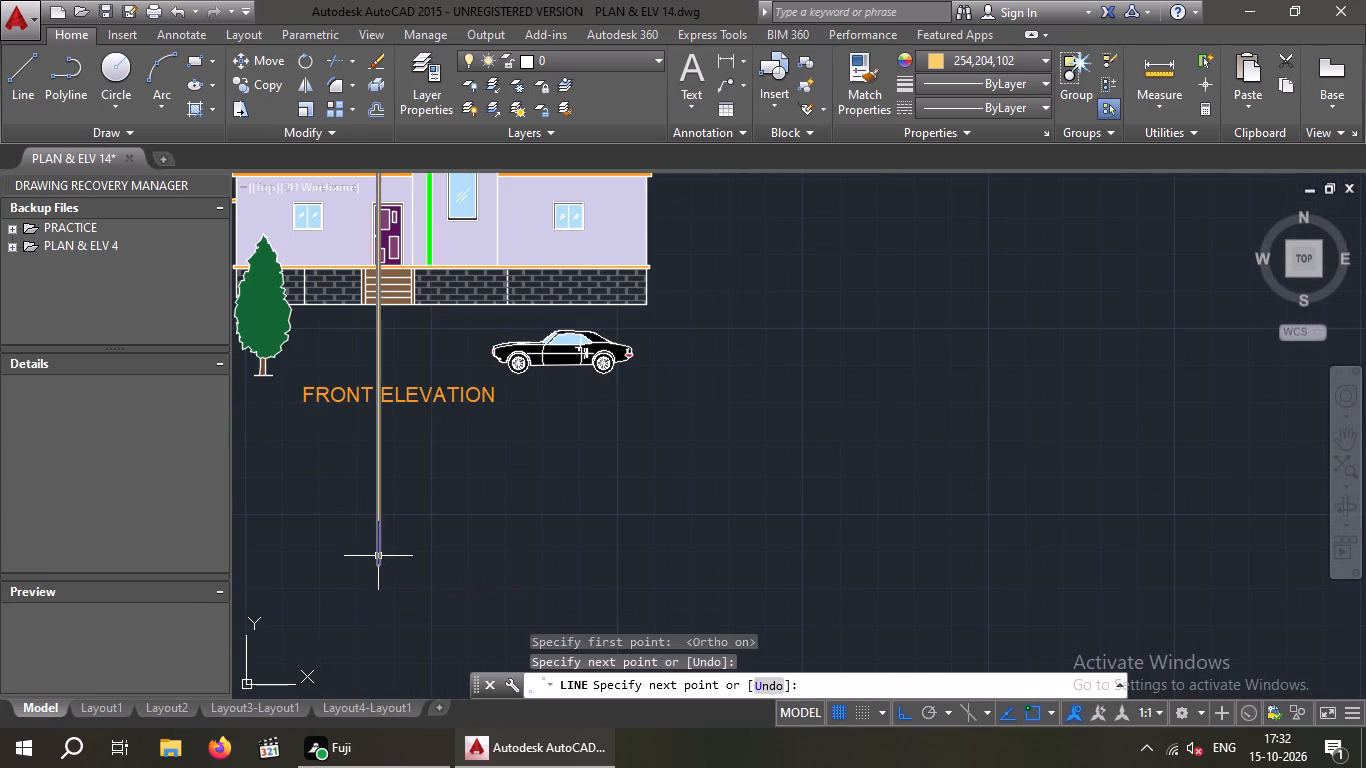
Move the FRONT ELEVATION title horizontally so its first letter starts at the vertical guide line, aligned with FLOOR PLAN.
left_click_drag(635, 438, 563, 478)
left_click(419, 392)
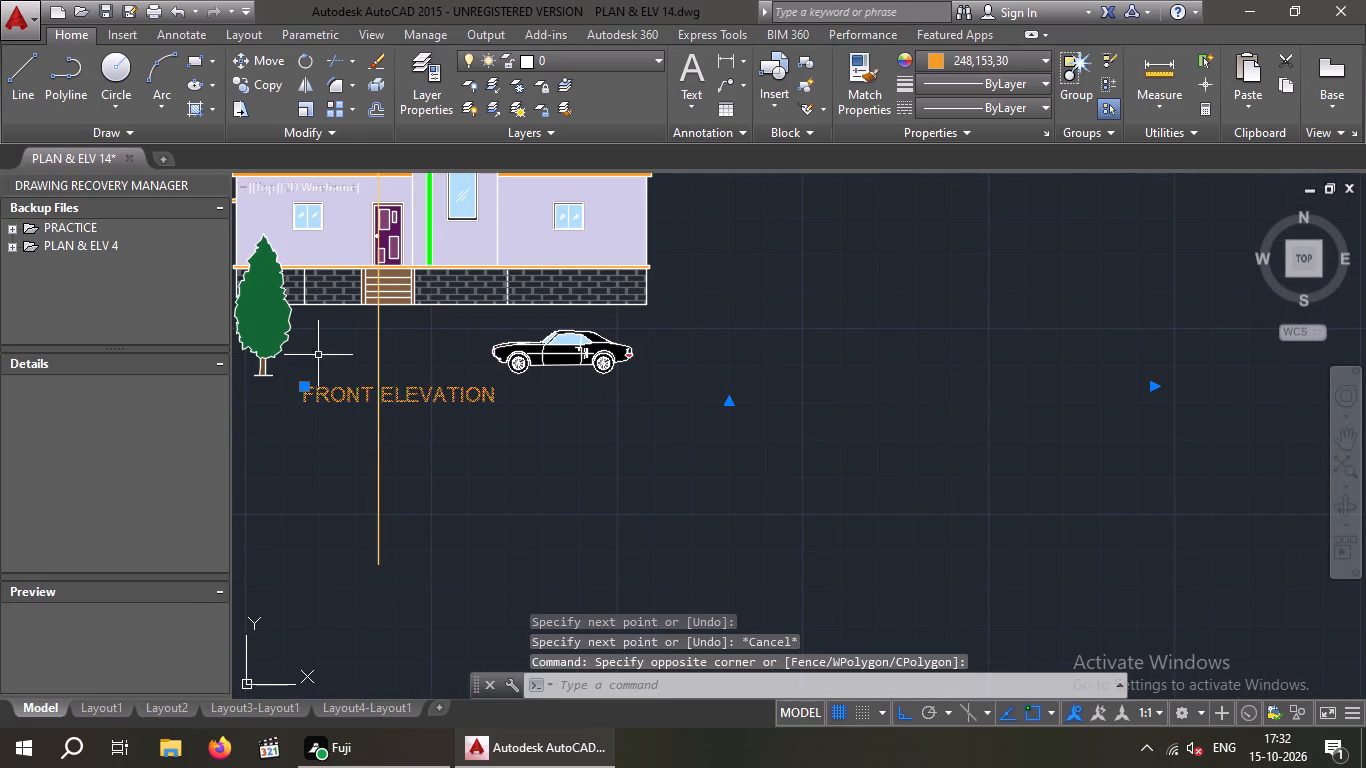
left_click(267, 60)
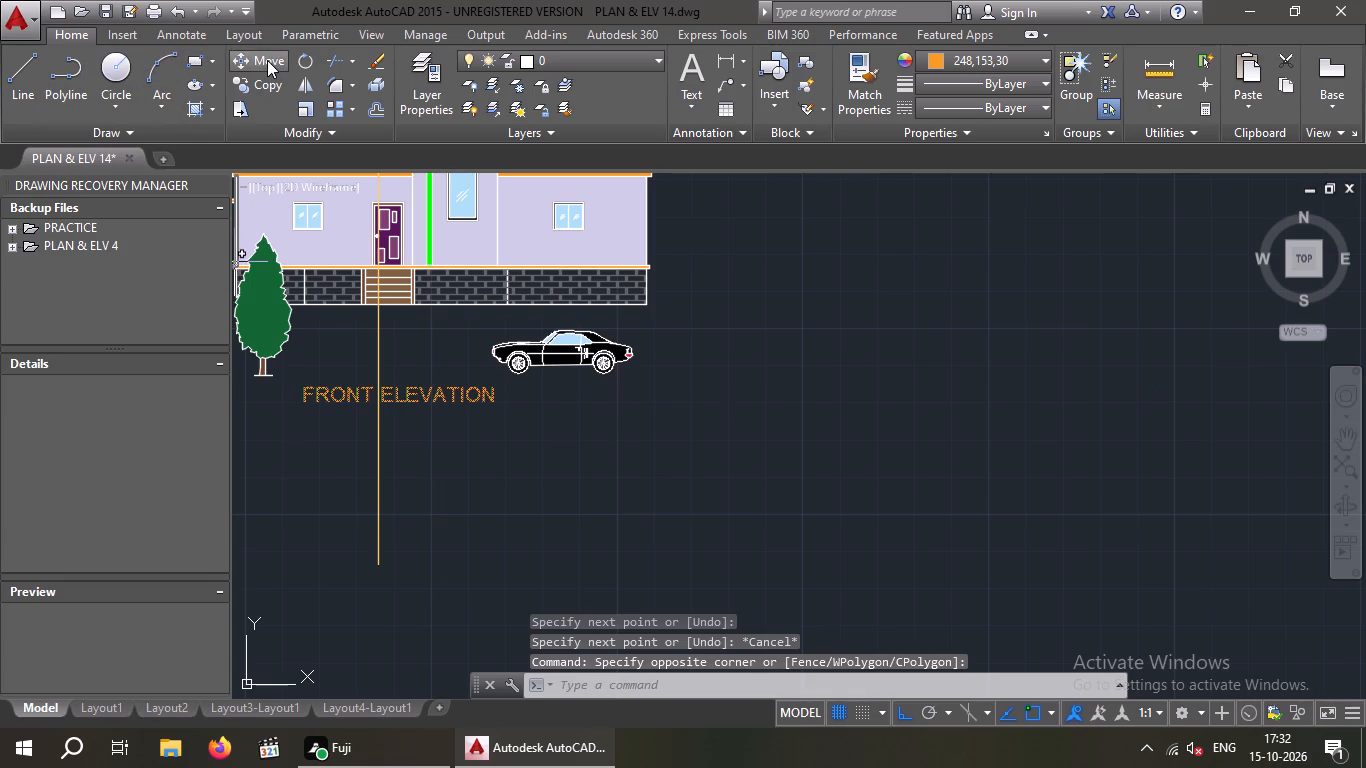
left_click_drag(308, 401, 324, 403)
left_click(373, 402)
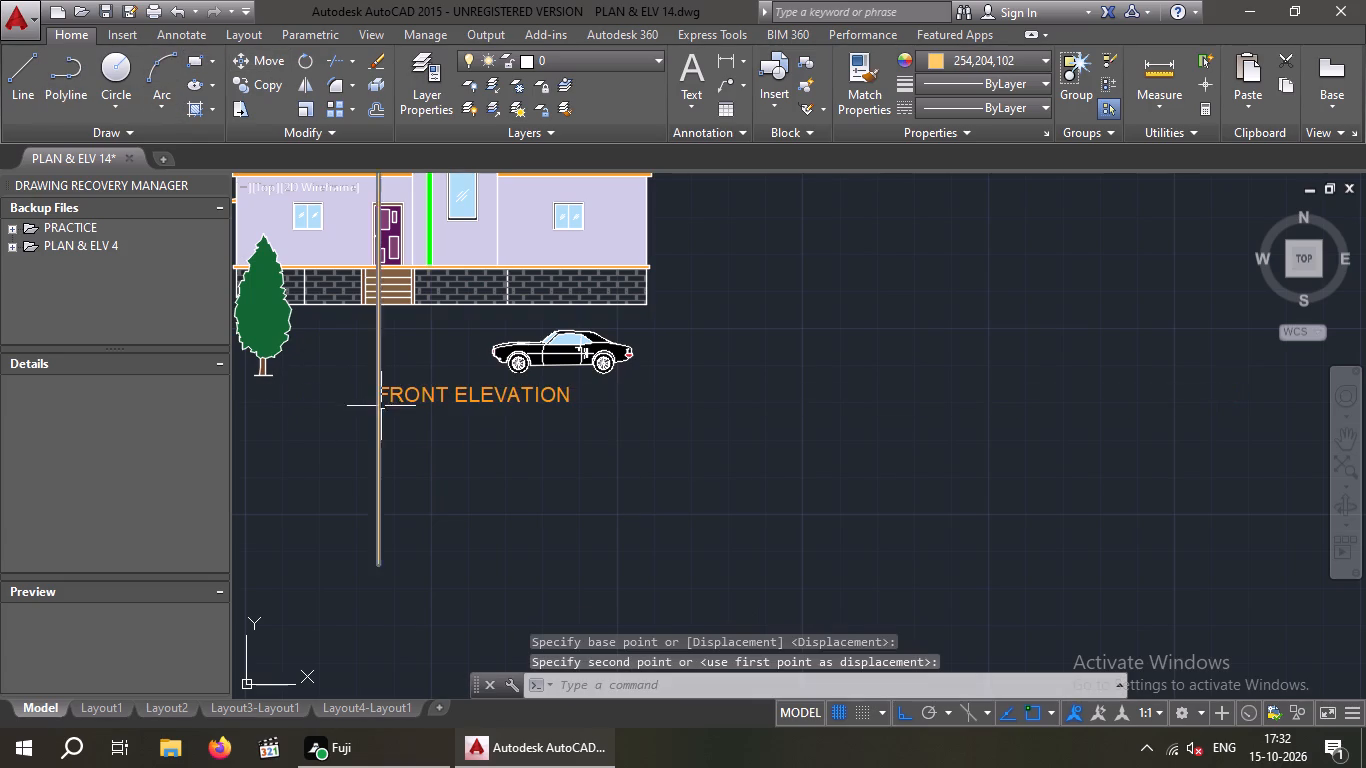
Delete the vertical guide line running through the front elevation.
key("Escape")
left_click_drag(455, 452, 371, 499)
left_click(341, 506)
key("Delete")
Look over the floor plan and front elevation together, checking how their two titles line up.
scroll(337, 530, "down", 1)
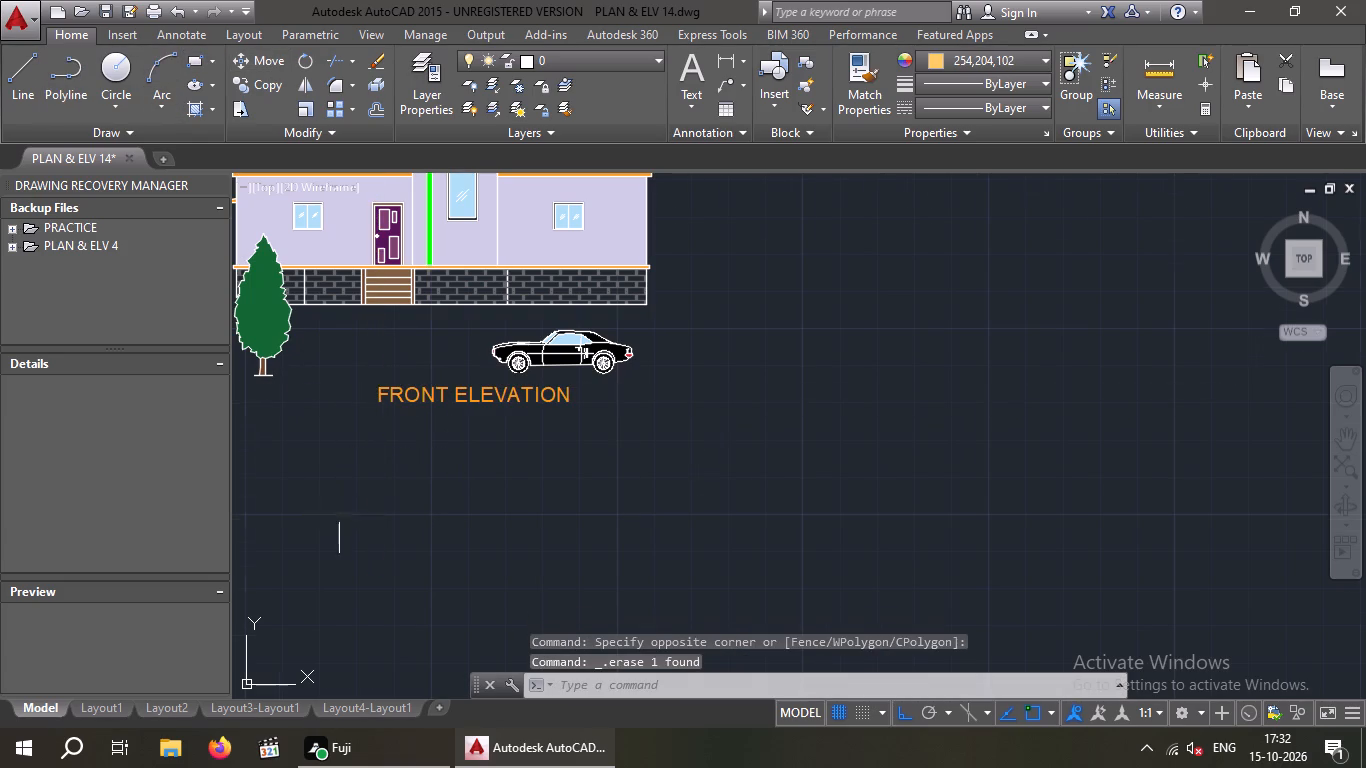
scroll(337, 531, "down", 3)
scroll(347, 525, "up", 2)
middle_click_drag(345, 532, 281, 661)
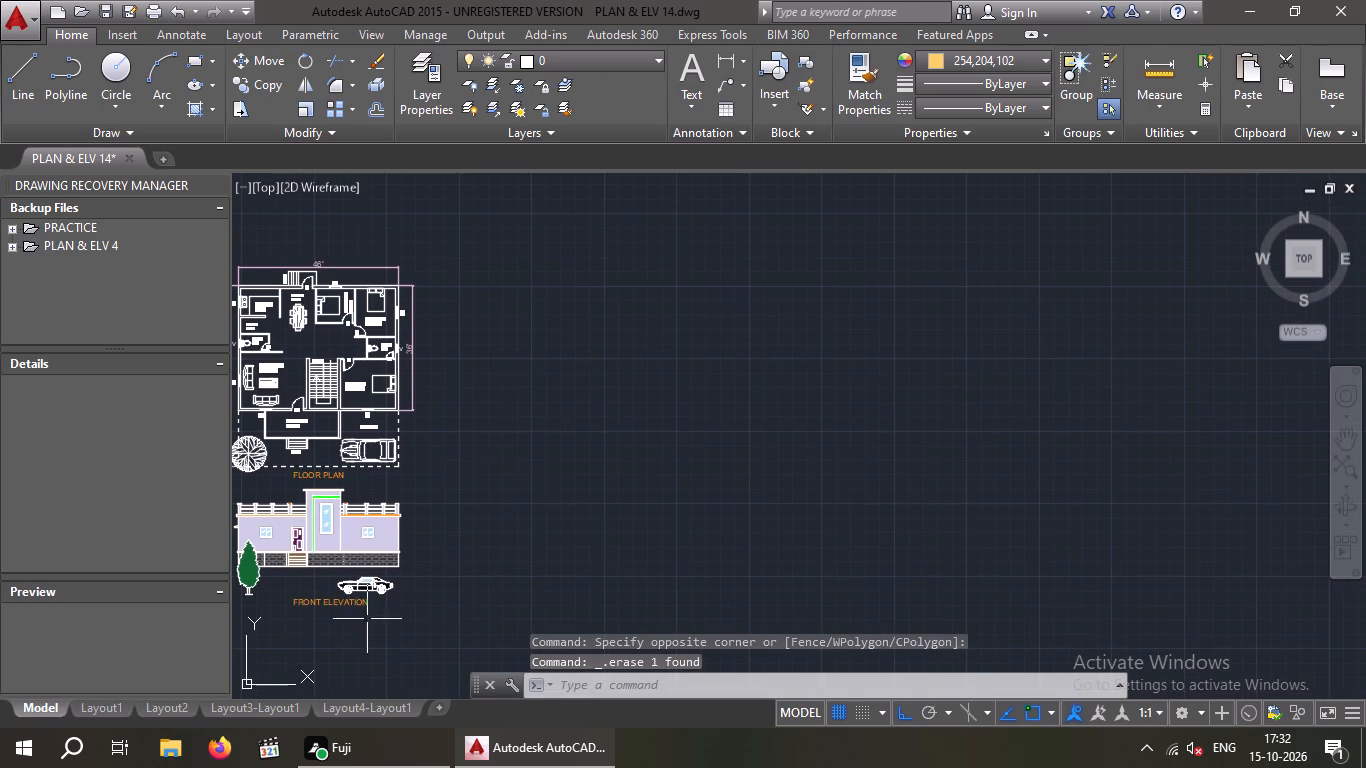
middle_click_drag(486, 508, 596, 495)
scroll(487, 442, "up", 4)
middle_click_drag(720, 493, 725, 489)
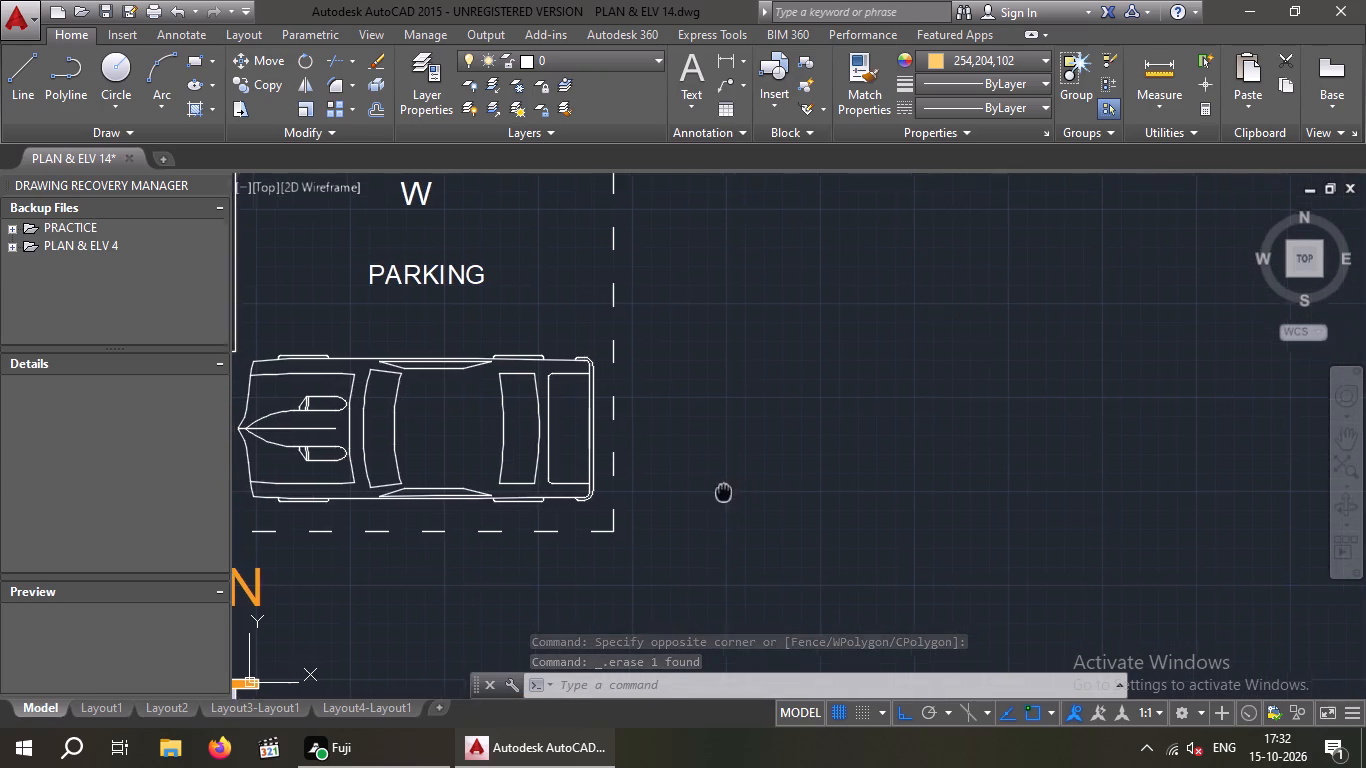
middle_click_drag(725, 489, 869, 397)
scroll(880, 380, "down", 2)
middle_click_drag(829, 435, 916, 394)
scroll(915, 394, "down", 1)
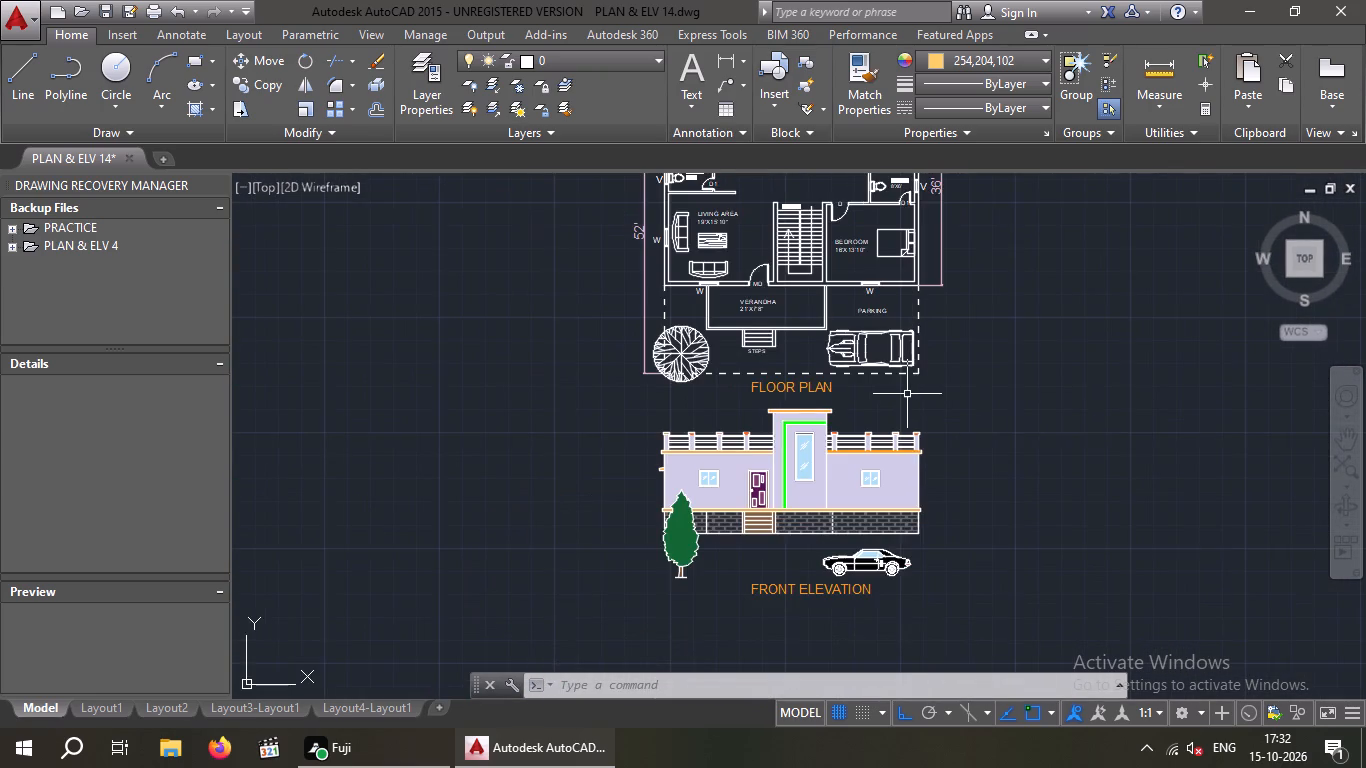
Select all lines of the living area's front wall window, including the three glass lines and both pairs of jamb lines.
scroll(907, 394, "down", 1)
middle_click_drag(906, 394, 736, 505)
scroll(609, 419, "up", 4)
middle_click_drag(687, 458, 674, 444)
scroll(738, 376, "down", 1)
middle_click_drag(728, 383, 695, 413)
scroll(603, 492, "up", 4)
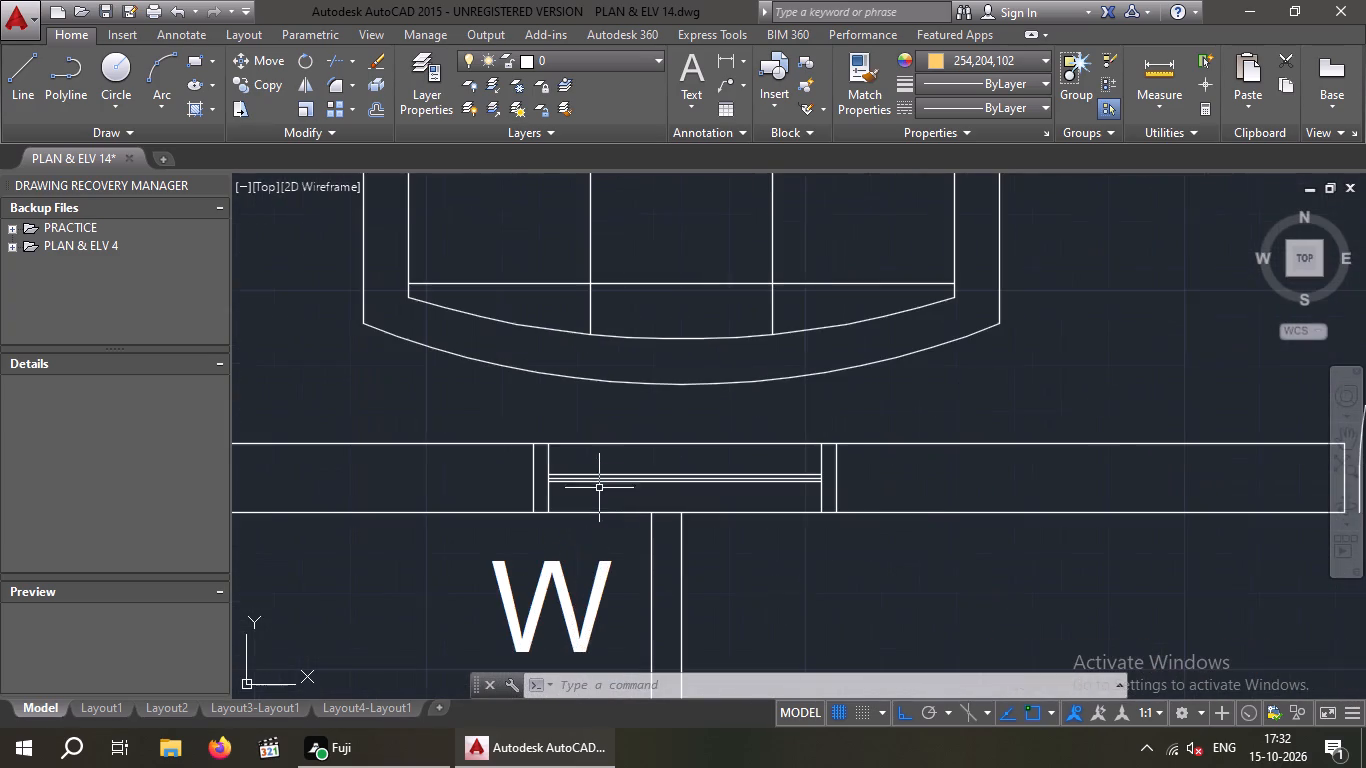
scroll(838, 493, "up", 3)
left_click_drag(901, 365, 823, 399)
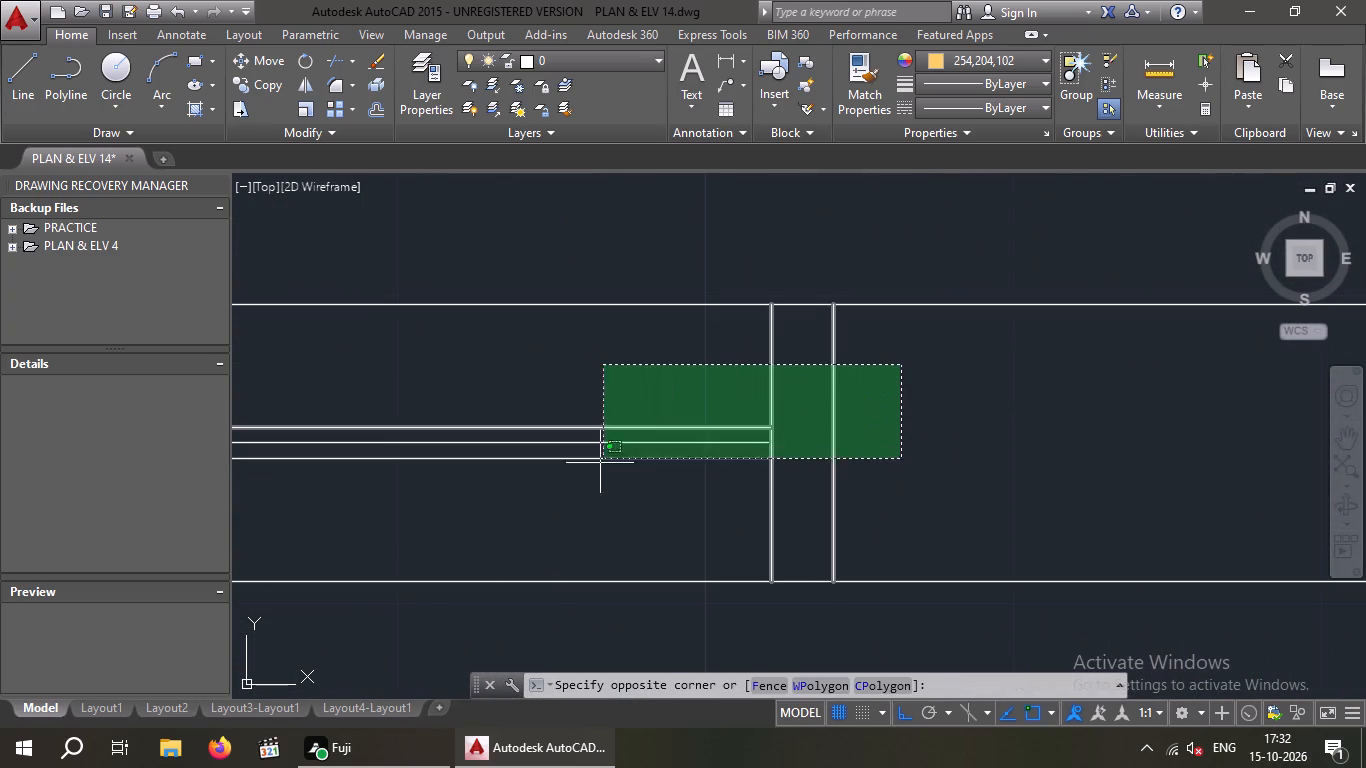
scroll(592, 471, "down", 2)
left_click(592, 470)
middle_click_drag(529, 490, 790, 489)
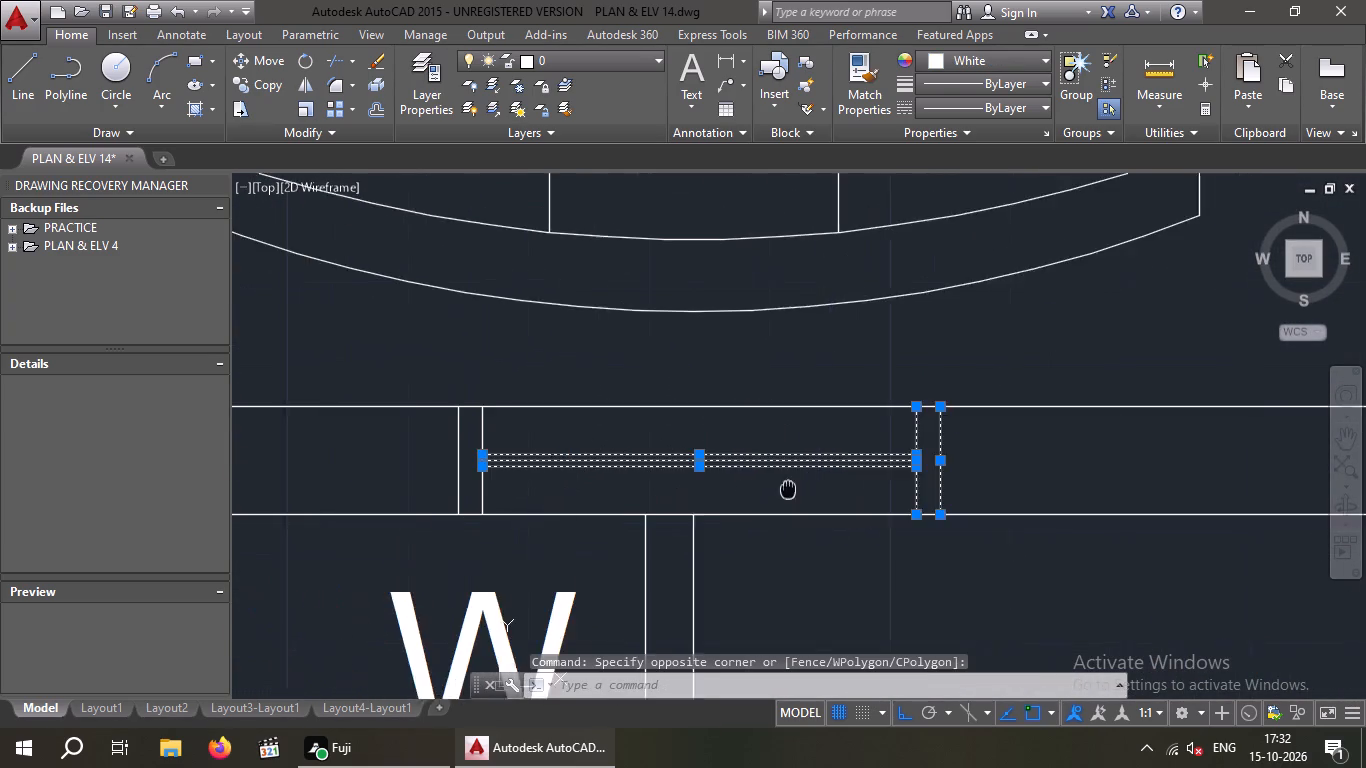
middle_click_drag(790, 489, 804, 483)
scroll(762, 481, "down", 1)
scroll(627, 478, "up", 2)
left_click_drag(627, 477, 577, 482)
left_click(477, 469)
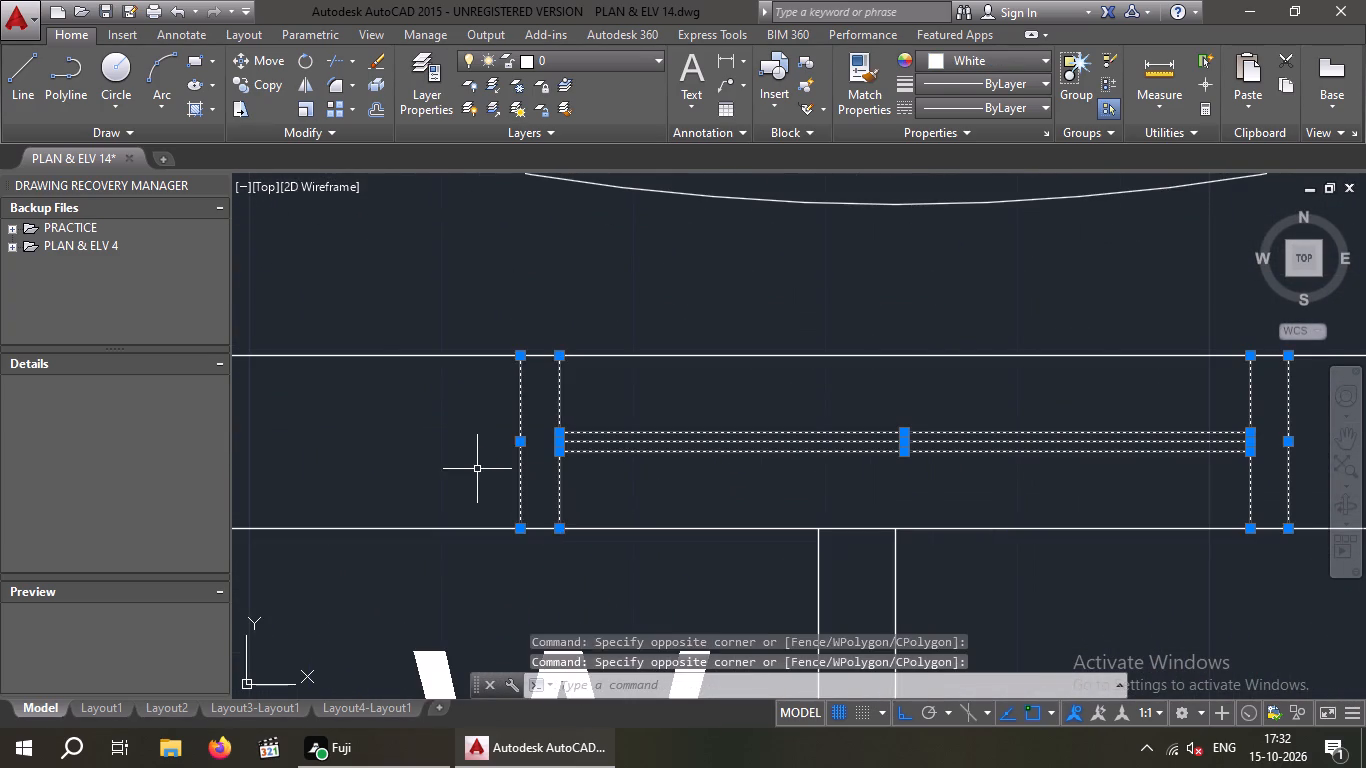
Add the living area's side wall window, with its glass and jamb lines, to the selection.
scroll(477, 469, "down", 2)
scroll(1036, 546, "down", 3)
middle_click_drag(1049, 551, 773, 616)
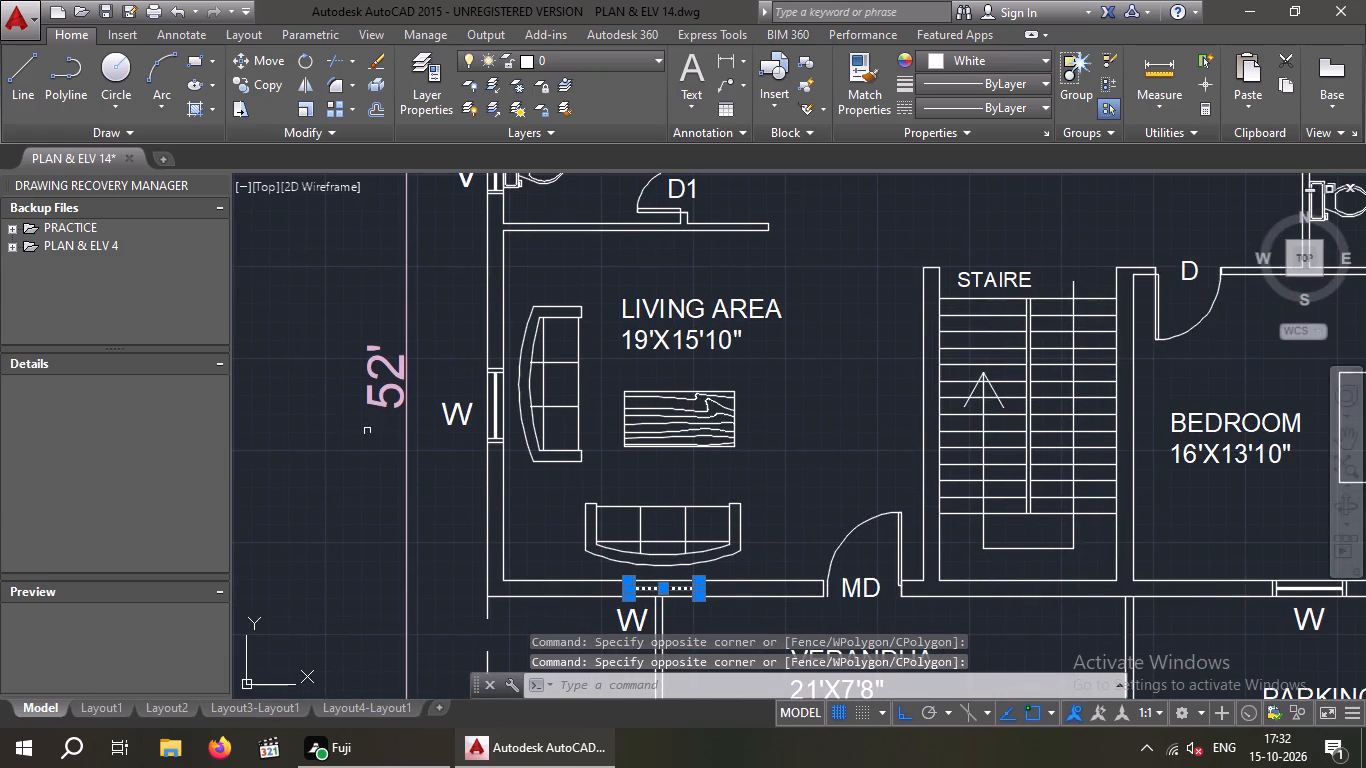
scroll(482, 389, "up", 5)
scroll(513, 378, "down", 2)
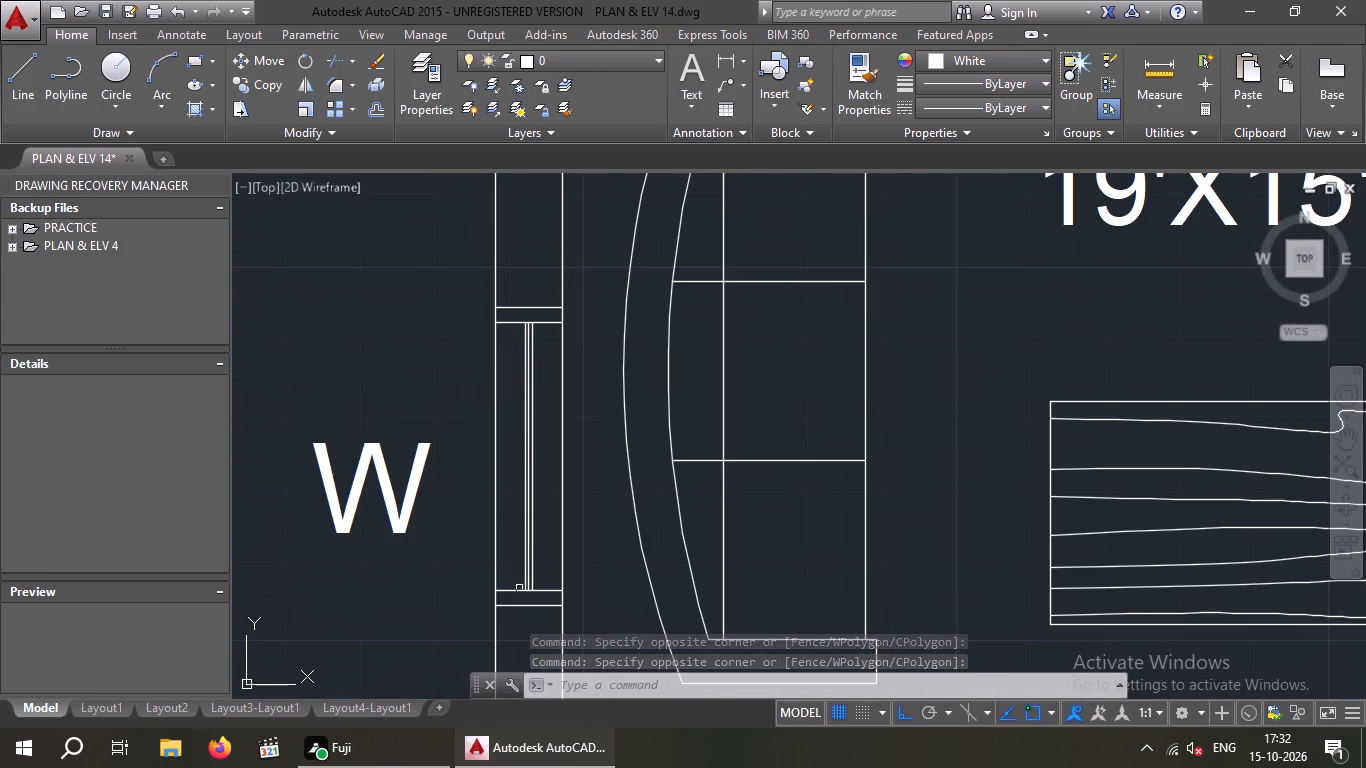
middle_click_drag(511, 522, 406, 452)
left_click_drag(438, 558, 430, 533)
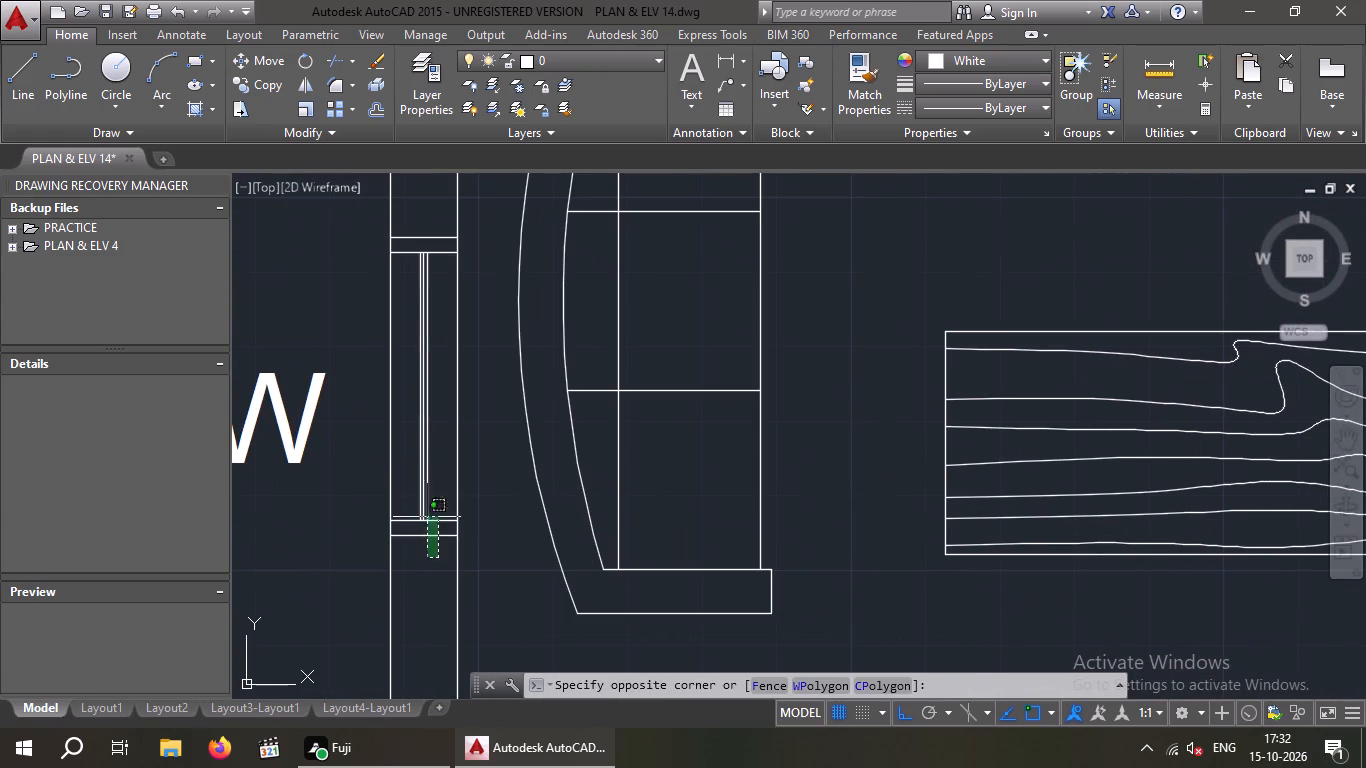
left_click(407, 222)
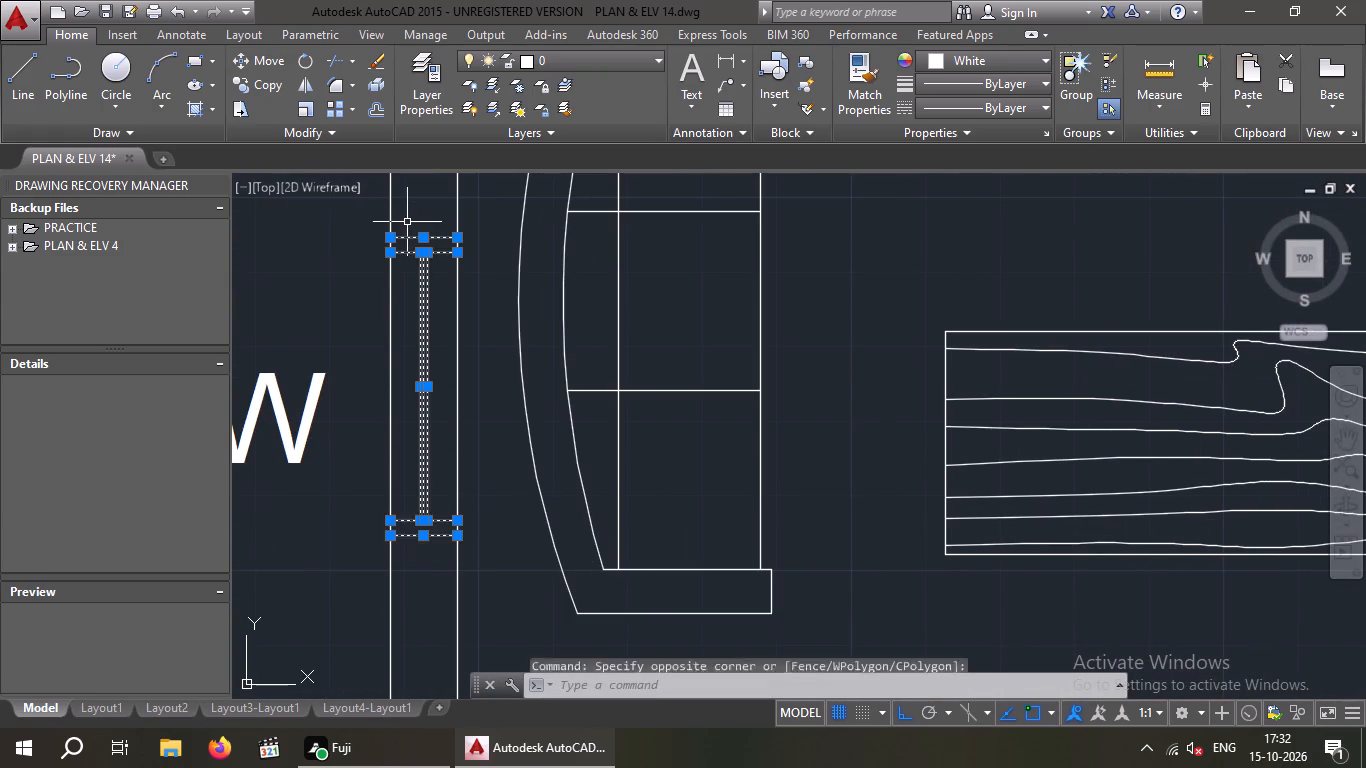
Add the window between the 16'X13'10" bedroom and the parking to the selection.
scroll(420, 270, "down", 4)
scroll(962, 420, "up", 3)
scroll(886, 448, "up", 3)
scroll(1018, 356, "down", 1)
left_click_drag(1050, 301, 1033, 306)
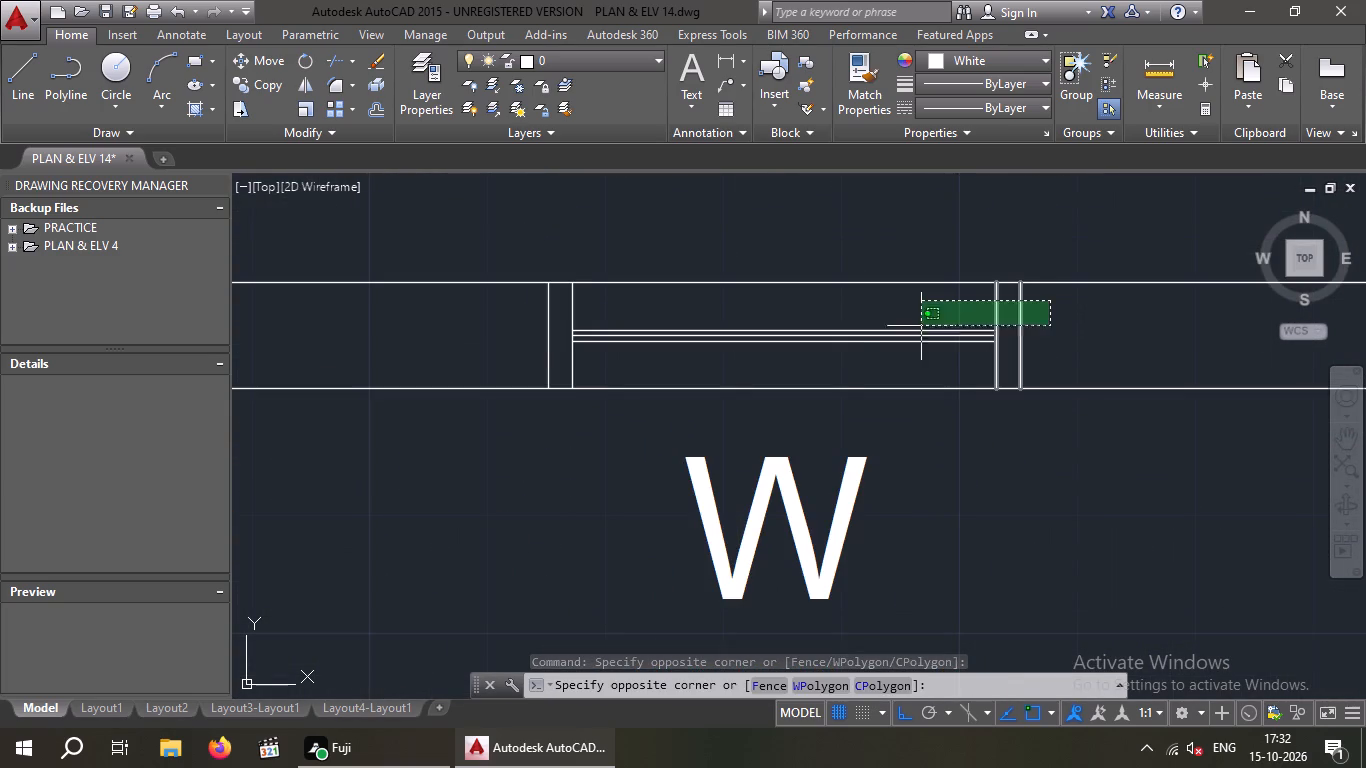
left_click(489, 353)
Add the ventilator marked V in the outer wall of the 8'X6' toilet to the selection.
scroll(536, 373, "down", 5)
scroll(728, 408, "down", 1)
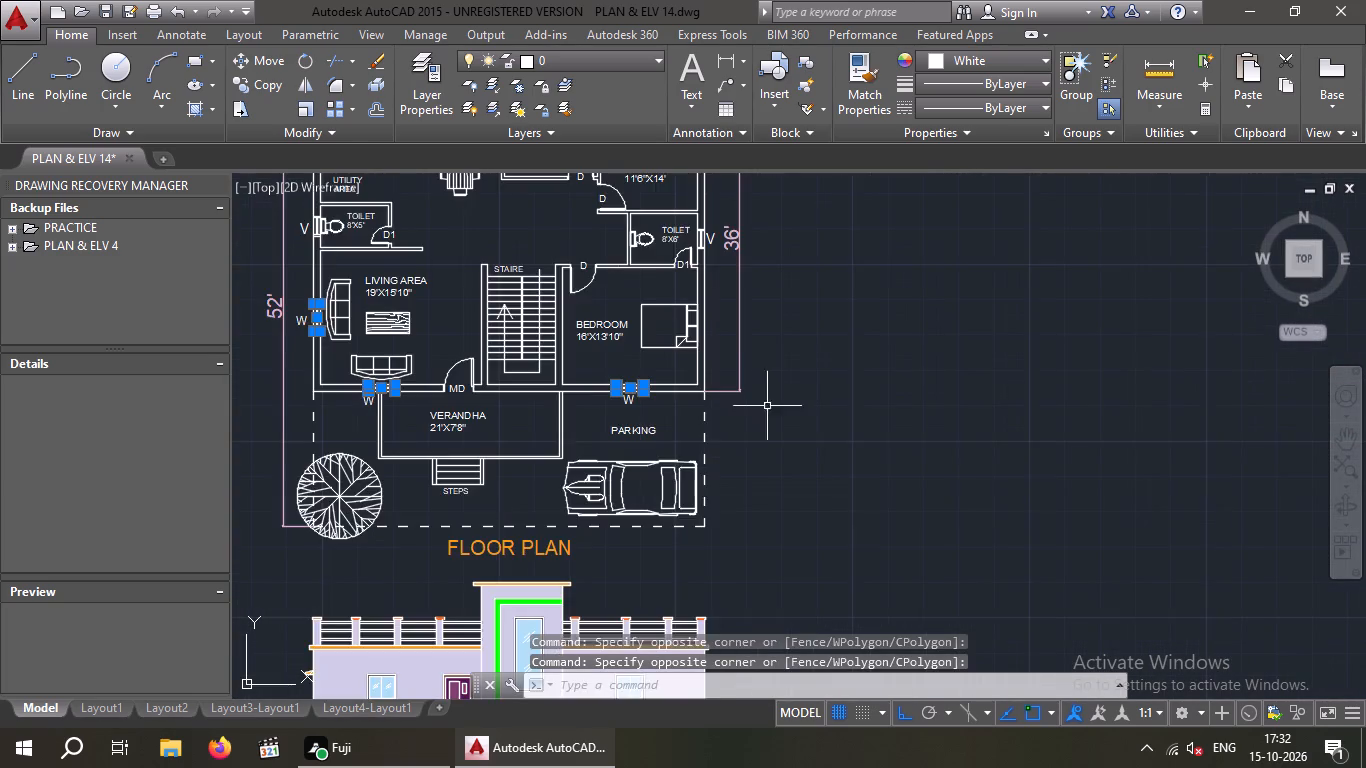
middle_click_drag(772, 411, 753, 551)
scroll(671, 368, "up", 4)
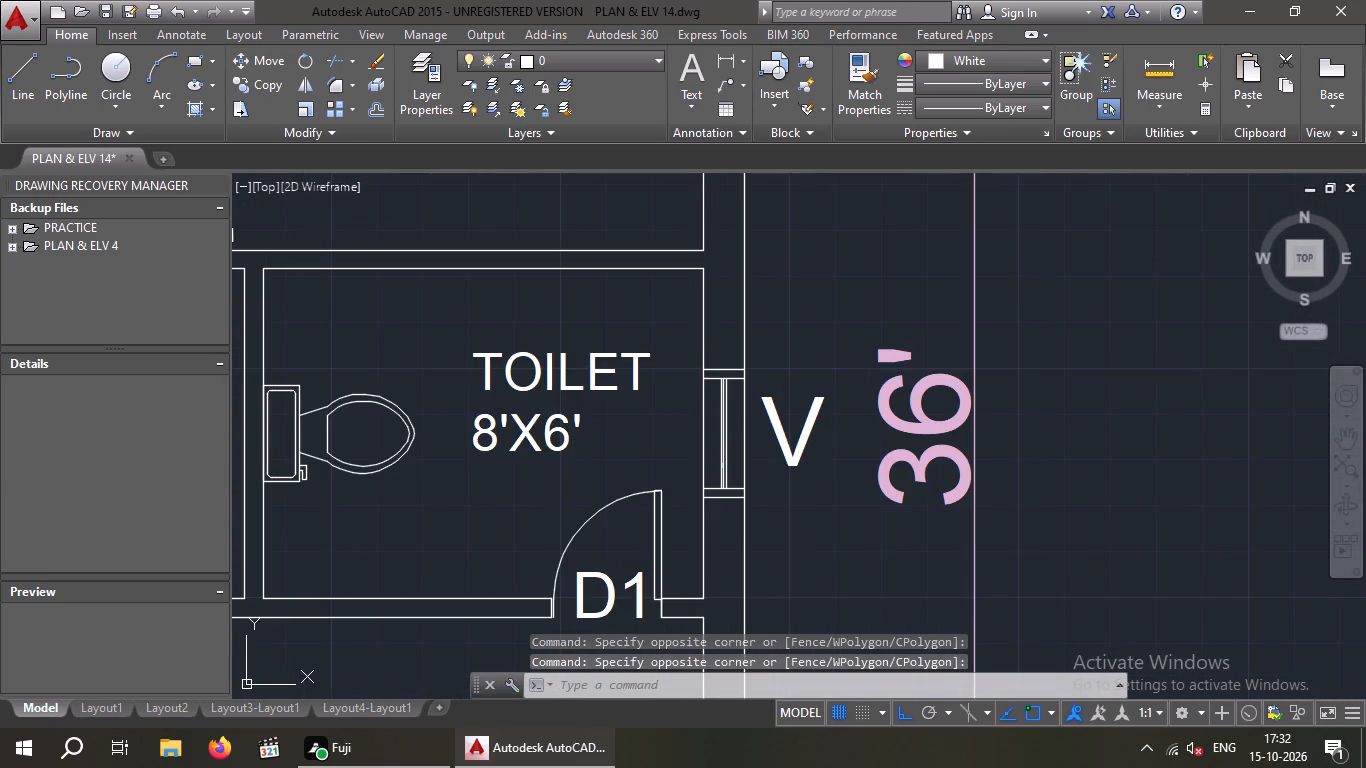
scroll(730, 444, "up", 2)
left_click_drag(744, 618, 707, 555)
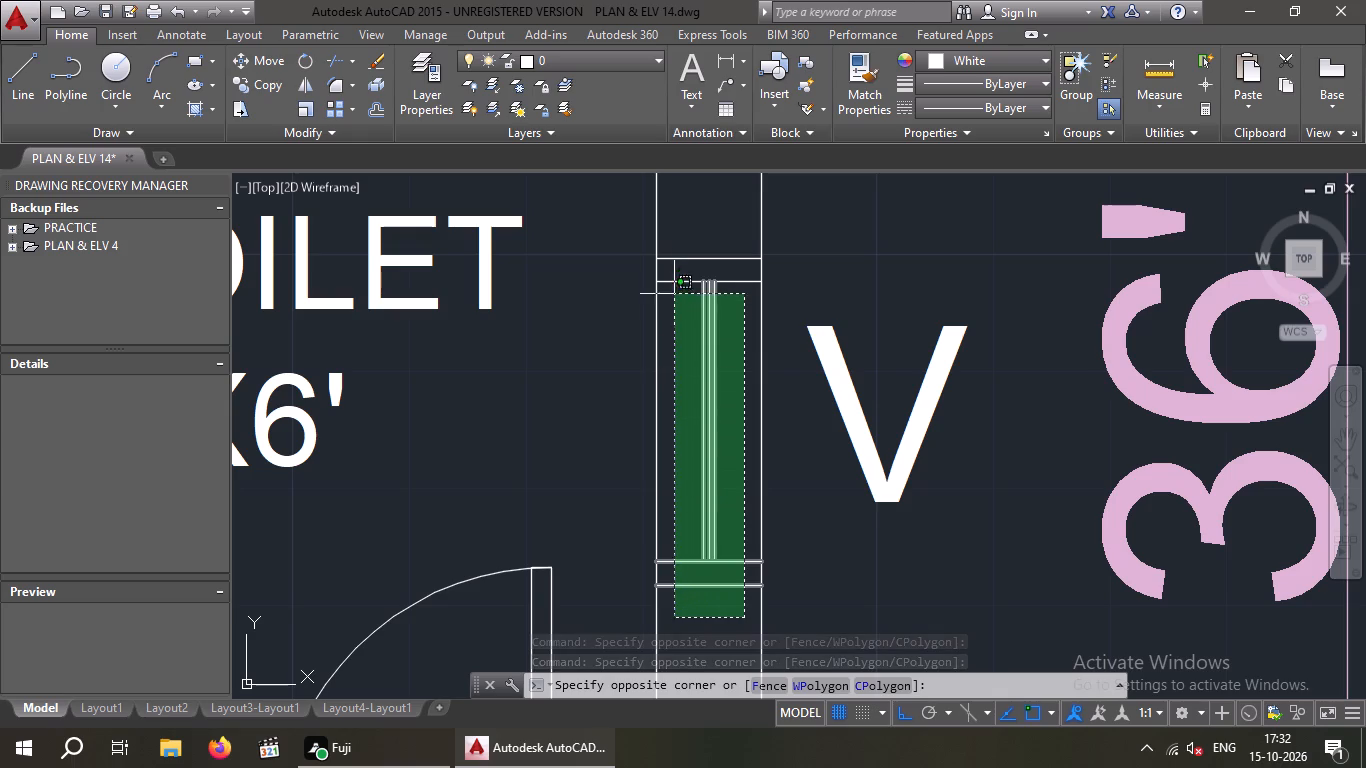
left_click_drag(673, 234, 675, 245)
scroll(697, 306, "down", 4)
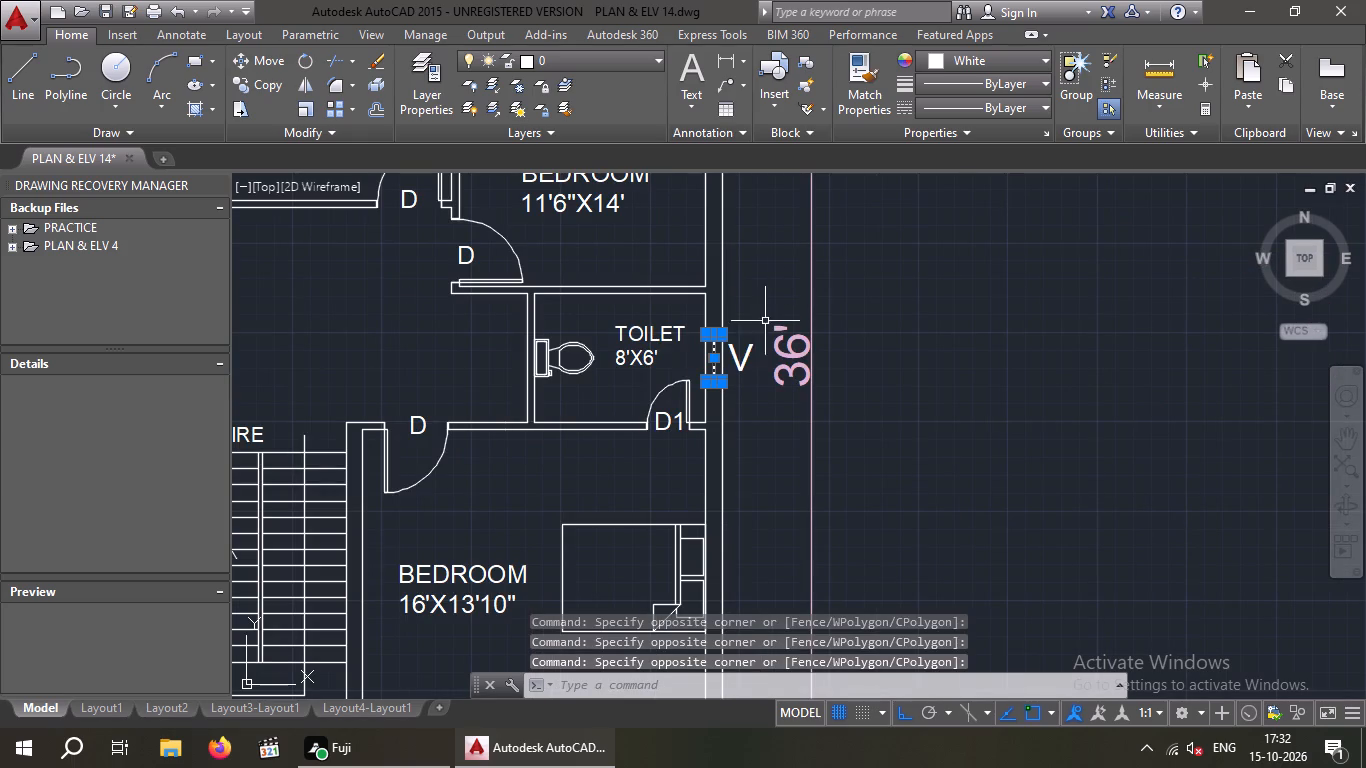
Add the outer side wall window of the 11'6"X14' bedroom to the selection.
middle_click_drag(797, 252, 741, 547)
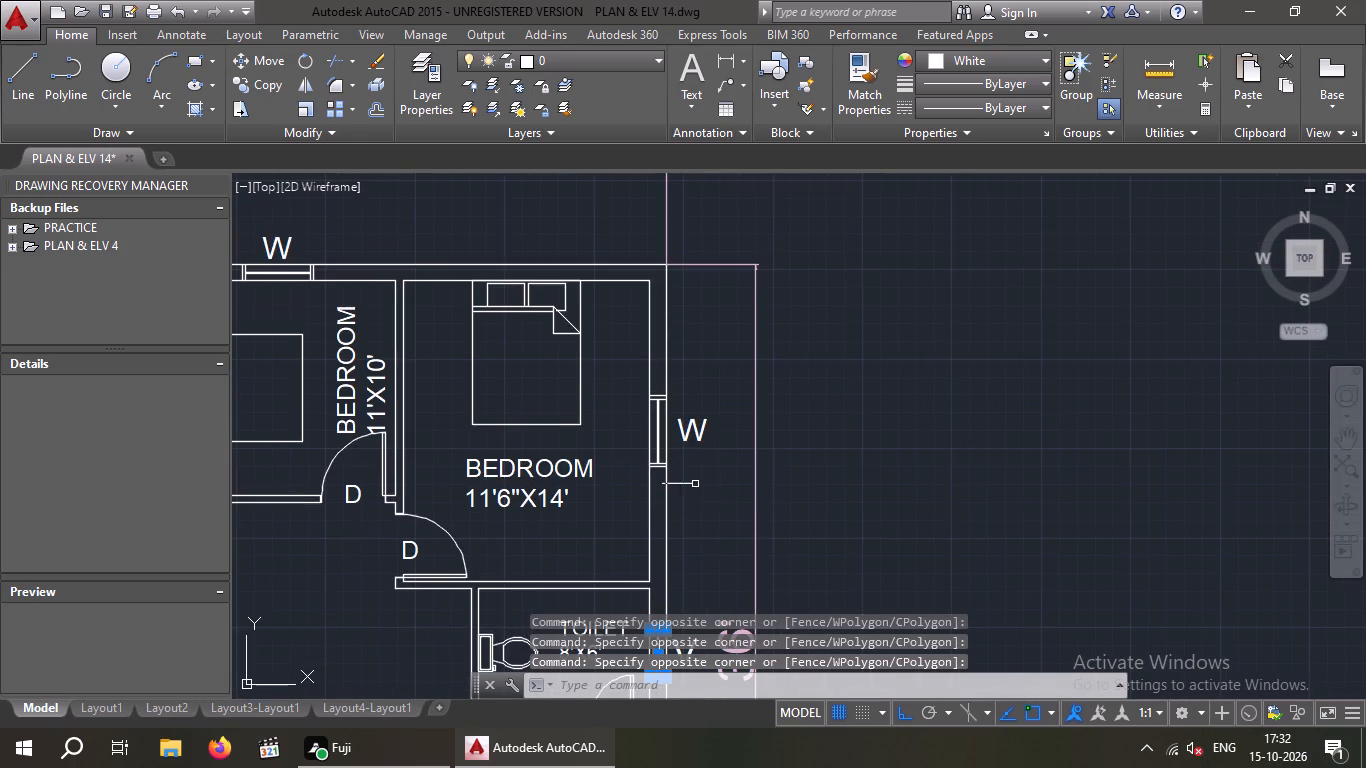
scroll(662, 433, "up", 3)
left_click(640, 589)
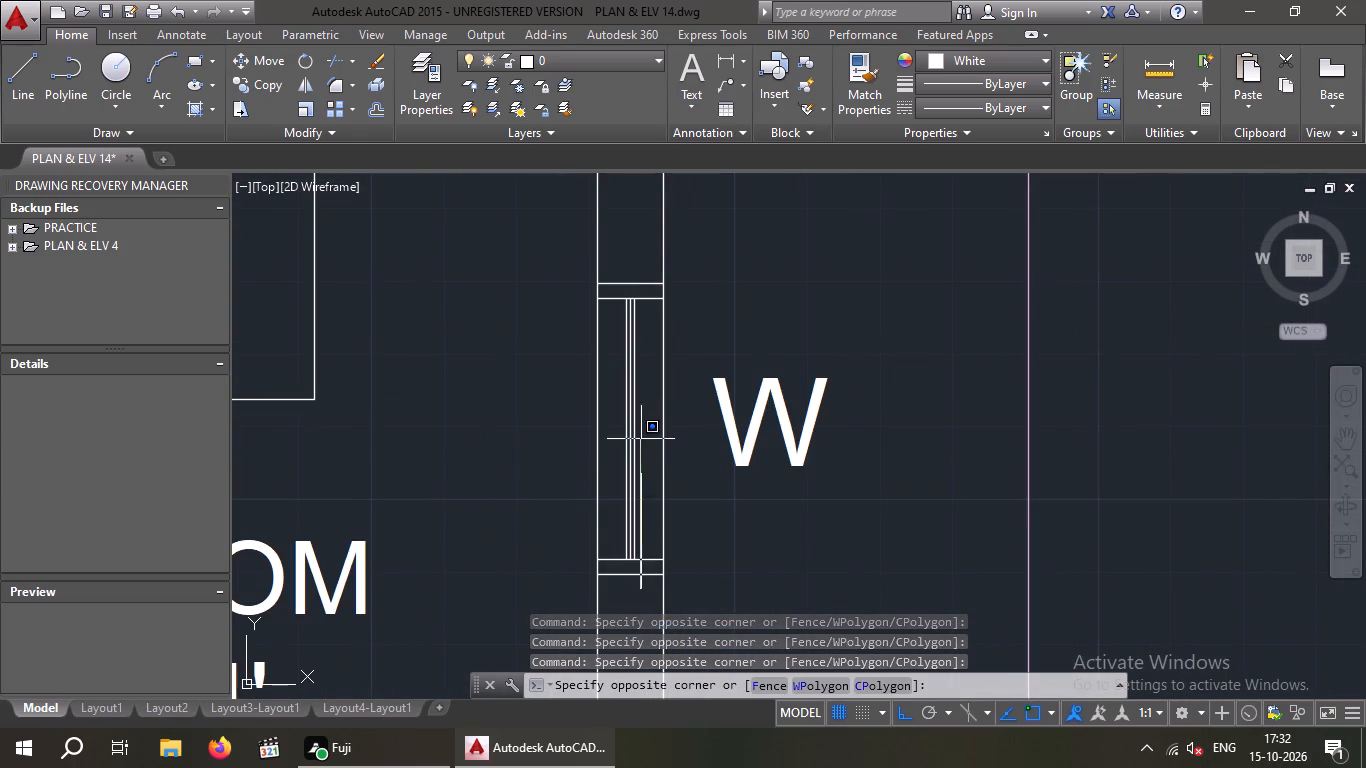
left_click(619, 255)
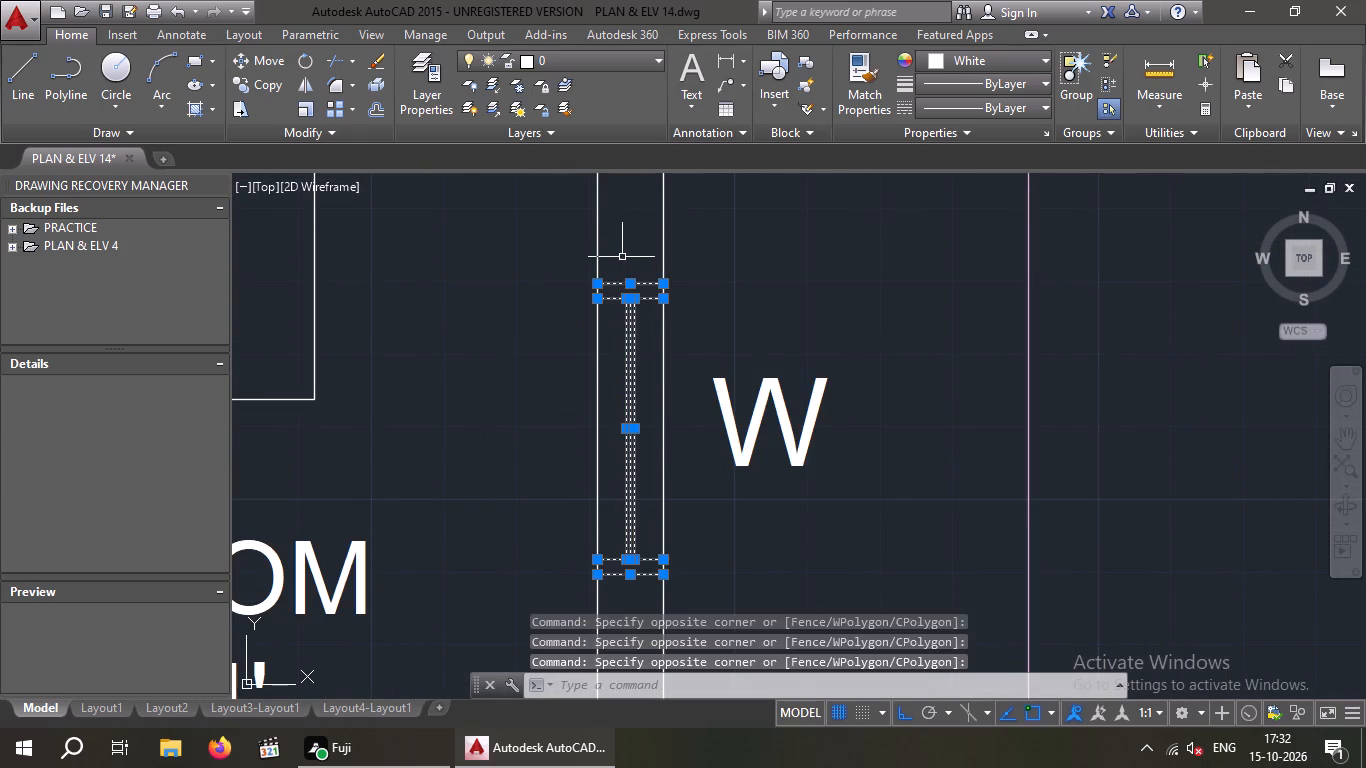
Add the window in the rear outer wall of the 11'X10' bedroom, with its glass and jamb lines, to the selection.
scroll(628, 279, "down", 2)
middle_click_drag(752, 287, 905, 438)
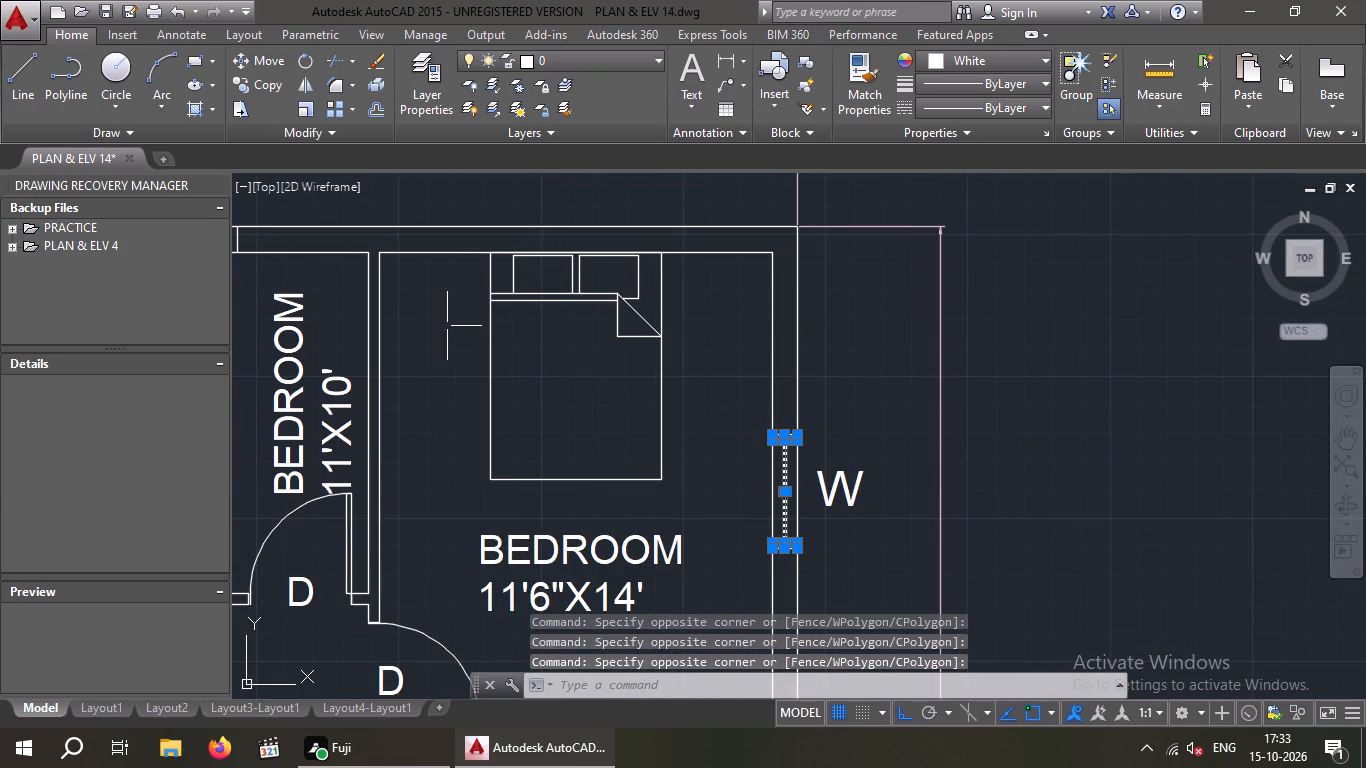
middle_click_drag(442, 335, 864, 410)
scroll(605, 315, "up", 3)
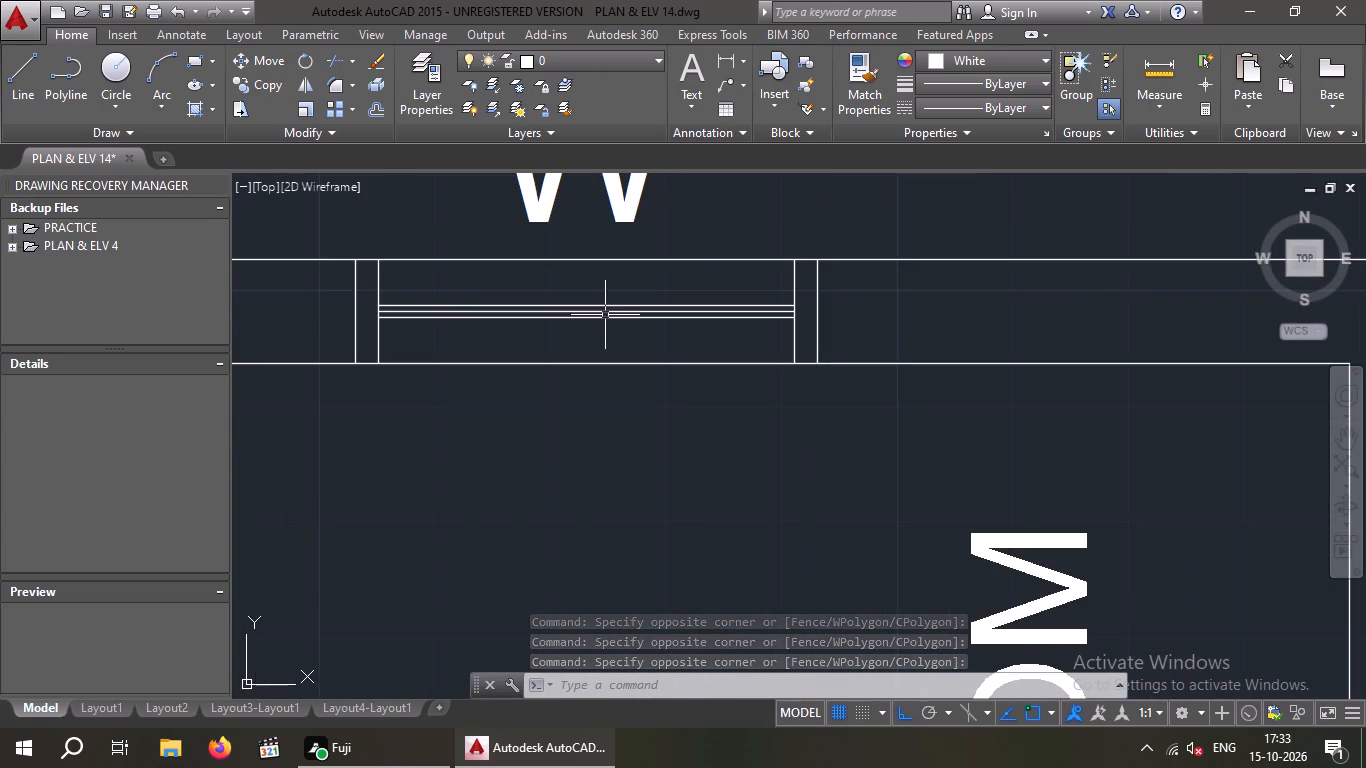
middle_click_drag(605, 314, 600, 400)
scroll(628, 387, "up", 1)
scroll(862, 404, "down", 2)
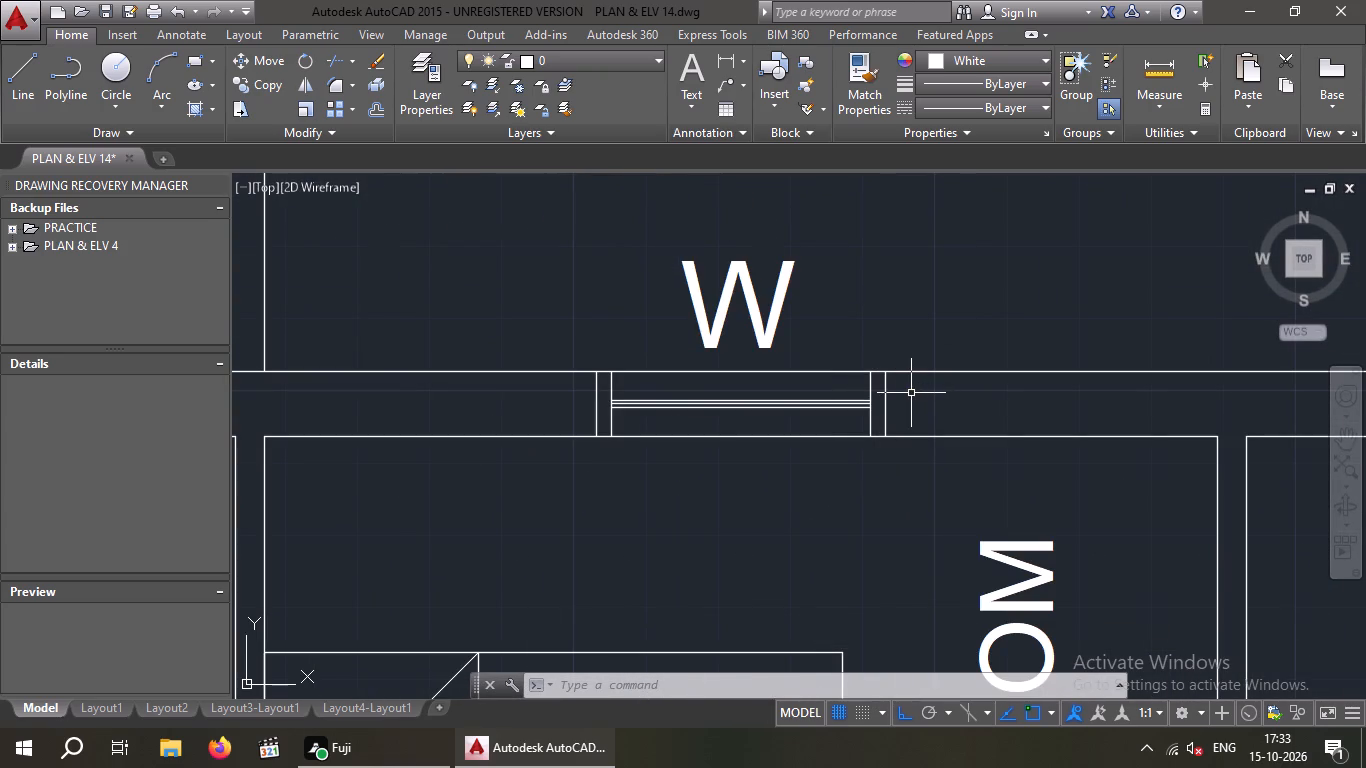
middle_click_drag(905, 385, 934, 389)
scroll(933, 390, "up", 2)
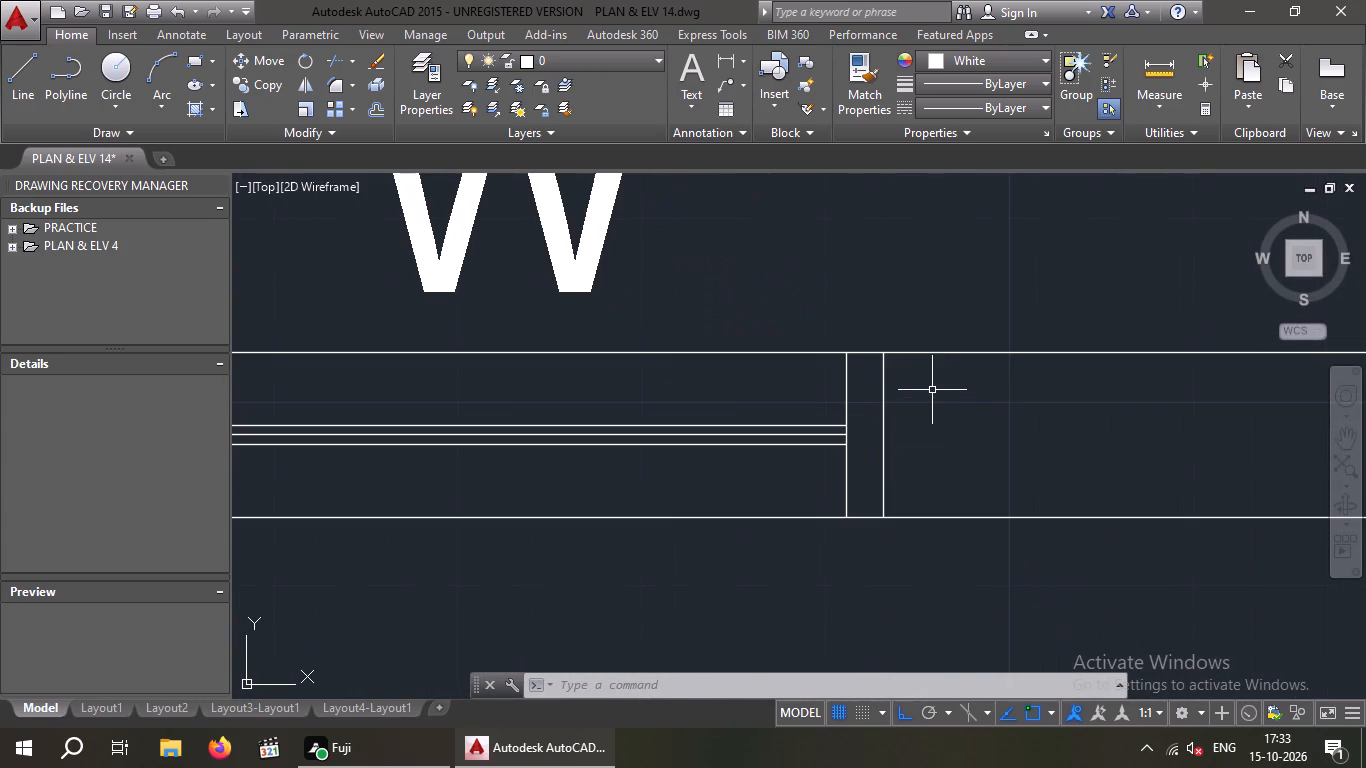
scroll(932, 391, "down", 1)
left_click_drag(933, 390, 922, 389)
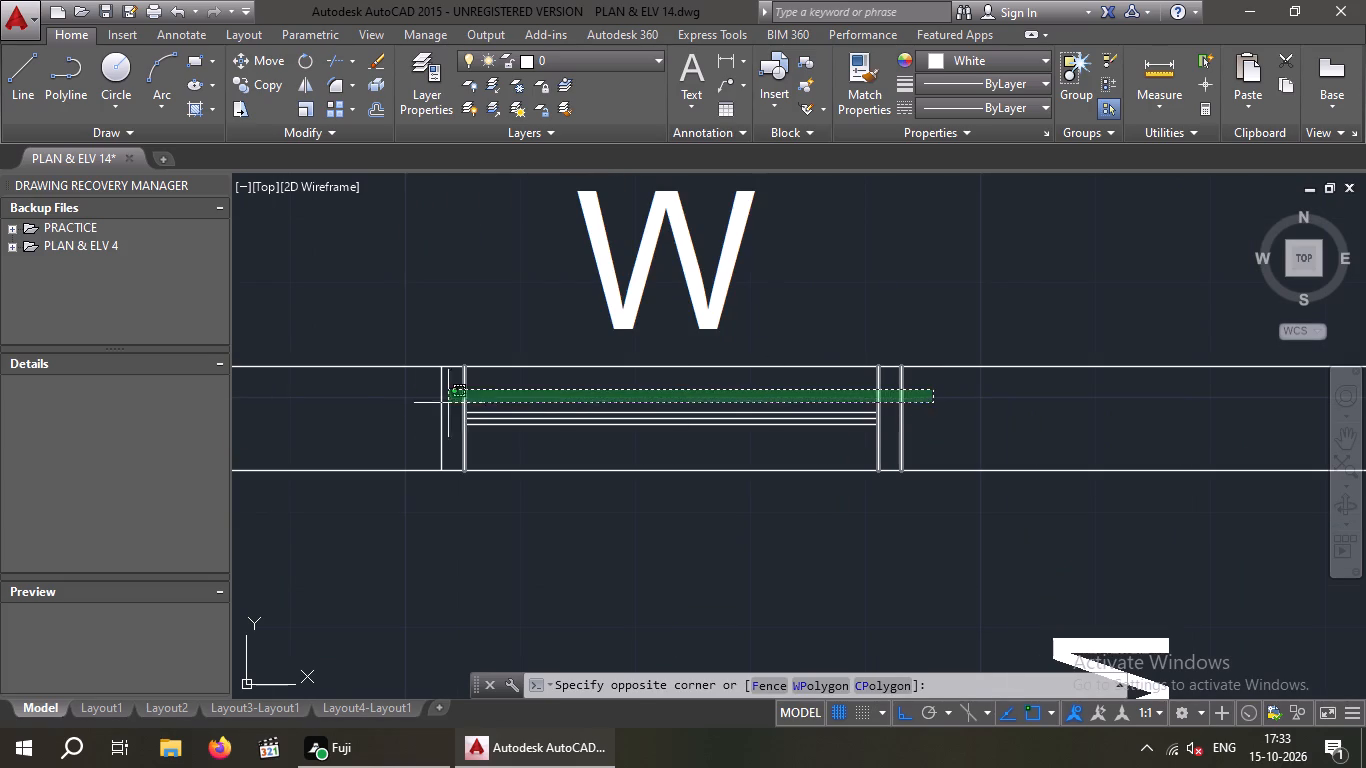
left_click(410, 437)
Add the kitchen's outer wall window behind the sink, with its jamb lines, to the selection.
scroll(432, 434, "down", 1)
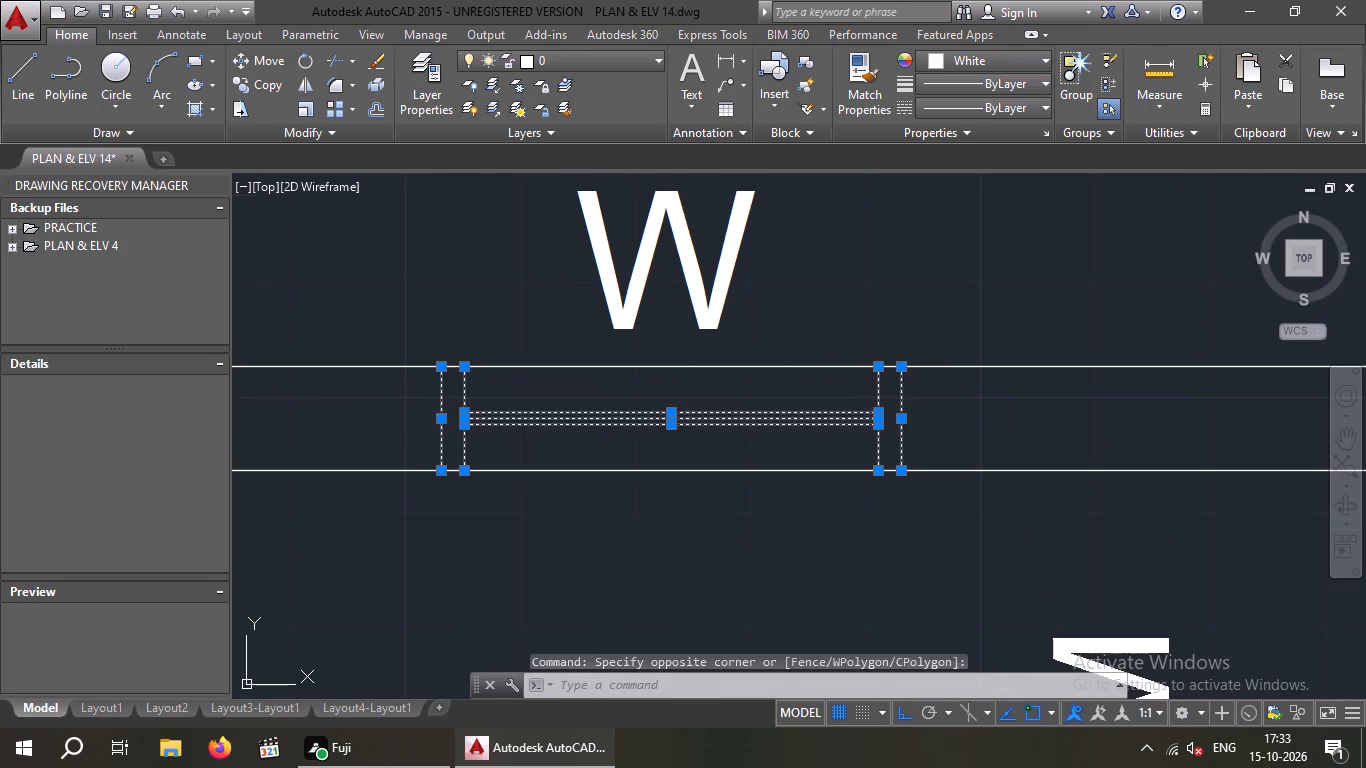
scroll(432, 434, "down", 2)
middle_click_drag(431, 498, 735, 452)
scroll(800, 435, "down", 2)
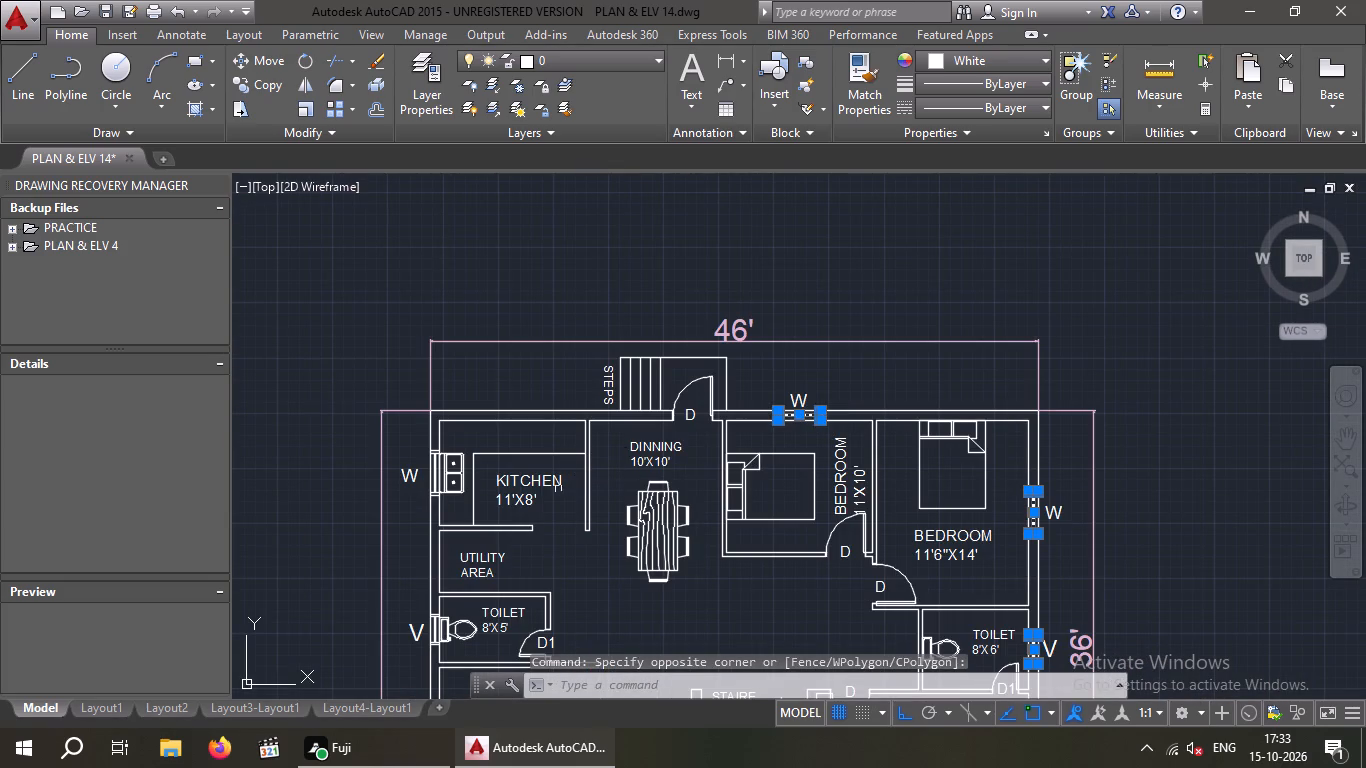
scroll(427, 476, "up", 4)
middle_click_drag(460, 505, 504, 439)
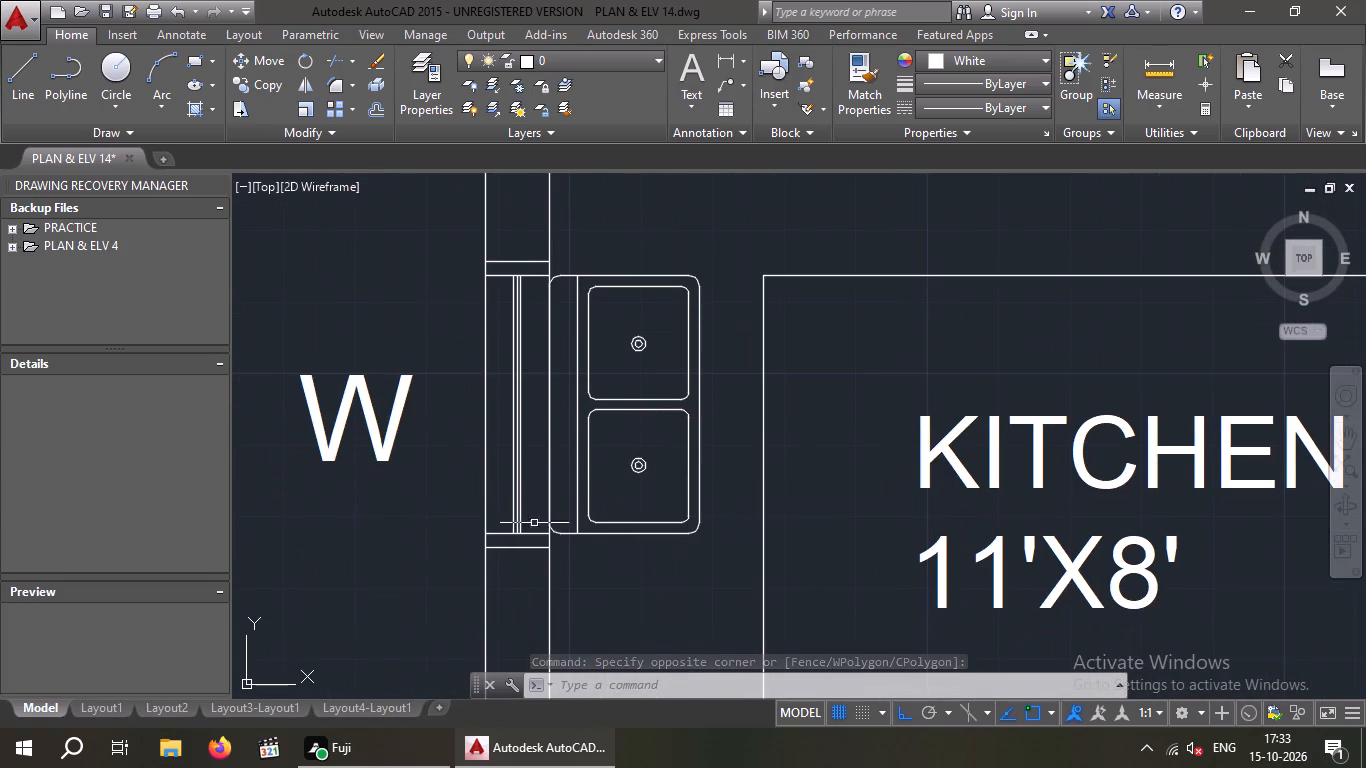
left_click_drag(534, 562, 522, 539)
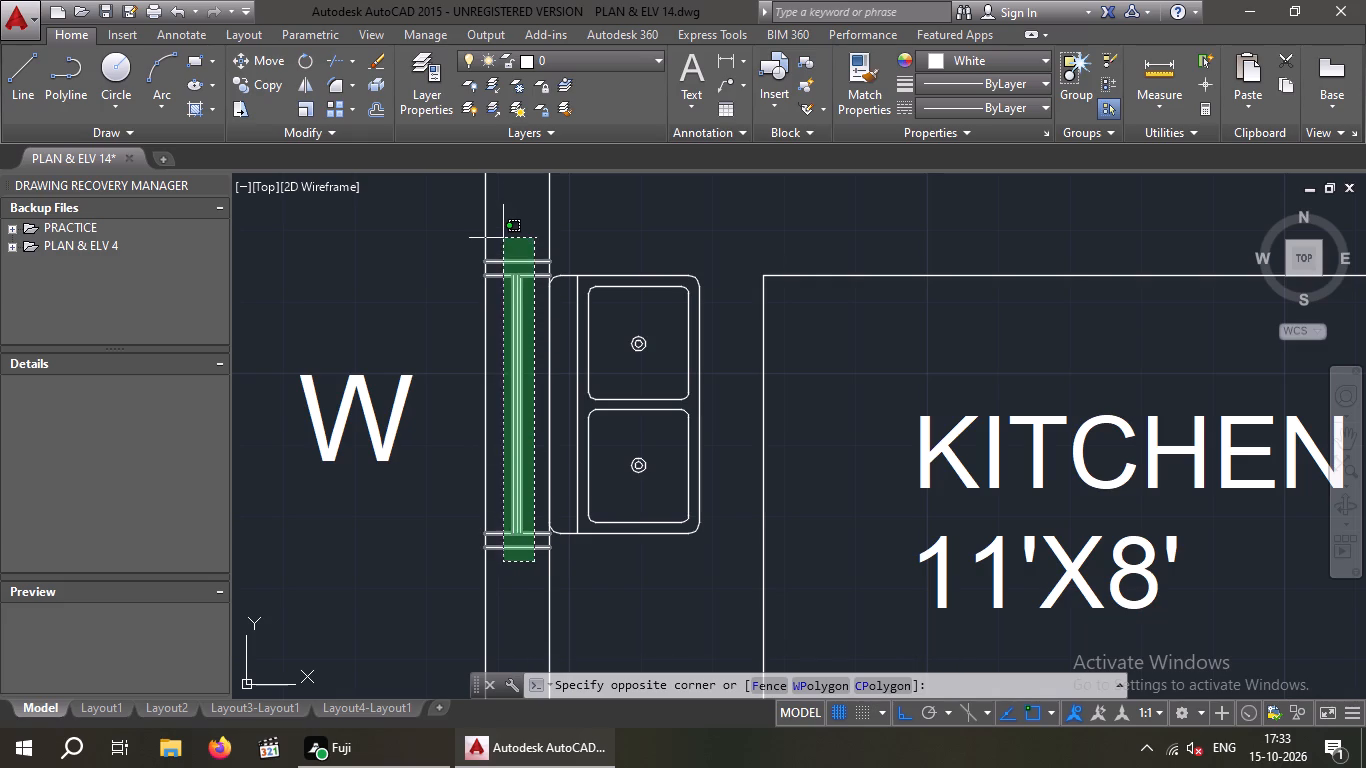
left_click(502, 237)
Add the ventilator marked V in the outer wall of the 8'X5' toilet to the selection.
scroll(502, 275, "down", 2)
scroll(347, 416, "down", 1)
middle_click_drag(347, 416, 354, 240)
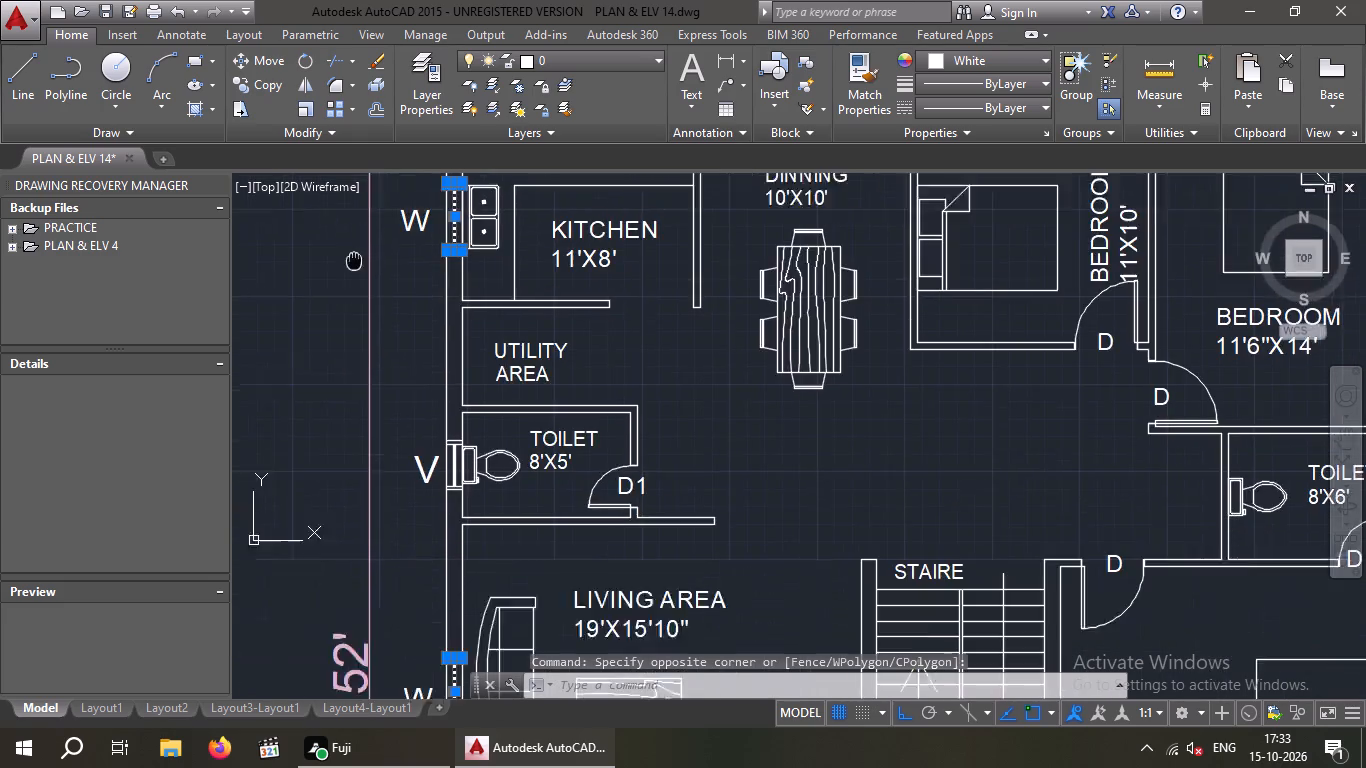
scroll(384, 259, "down", 1)
scroll(430, 371, "up", 4)
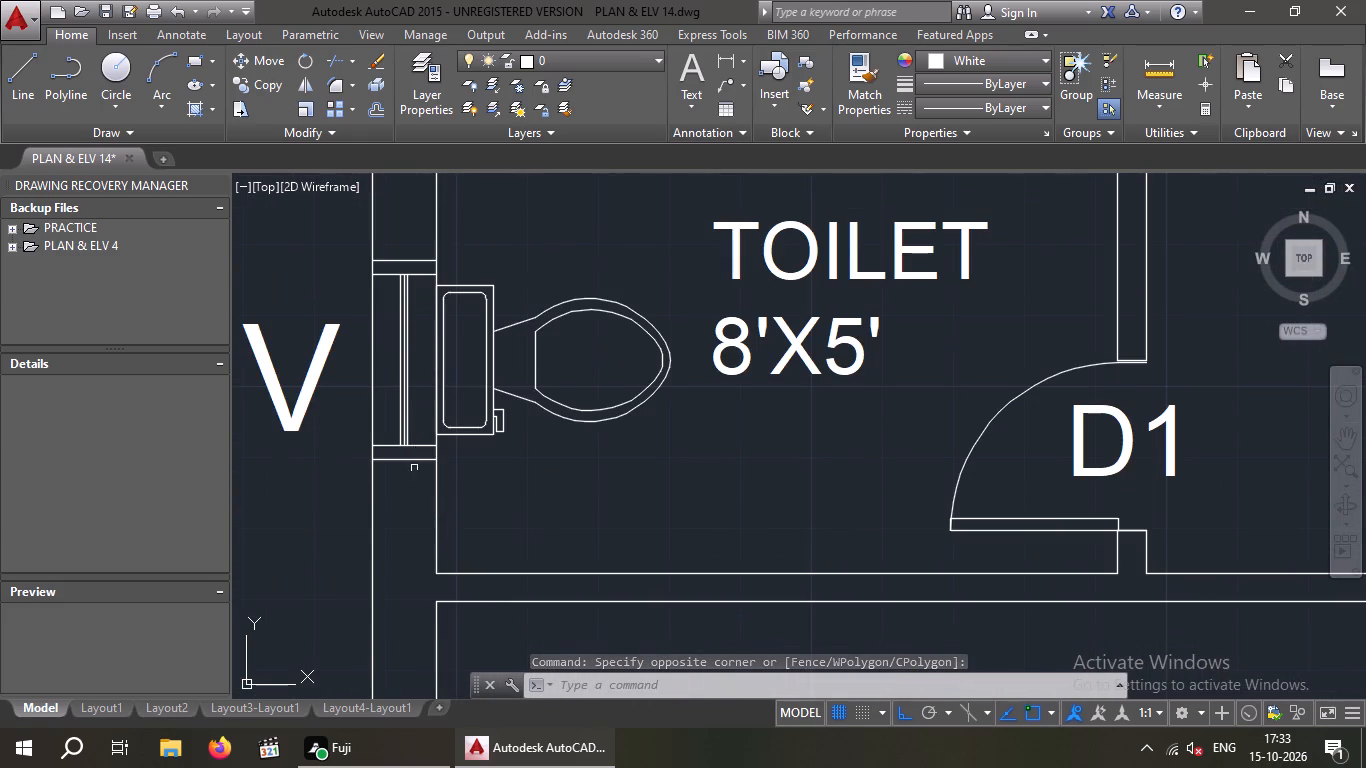
left_click(422, 470)
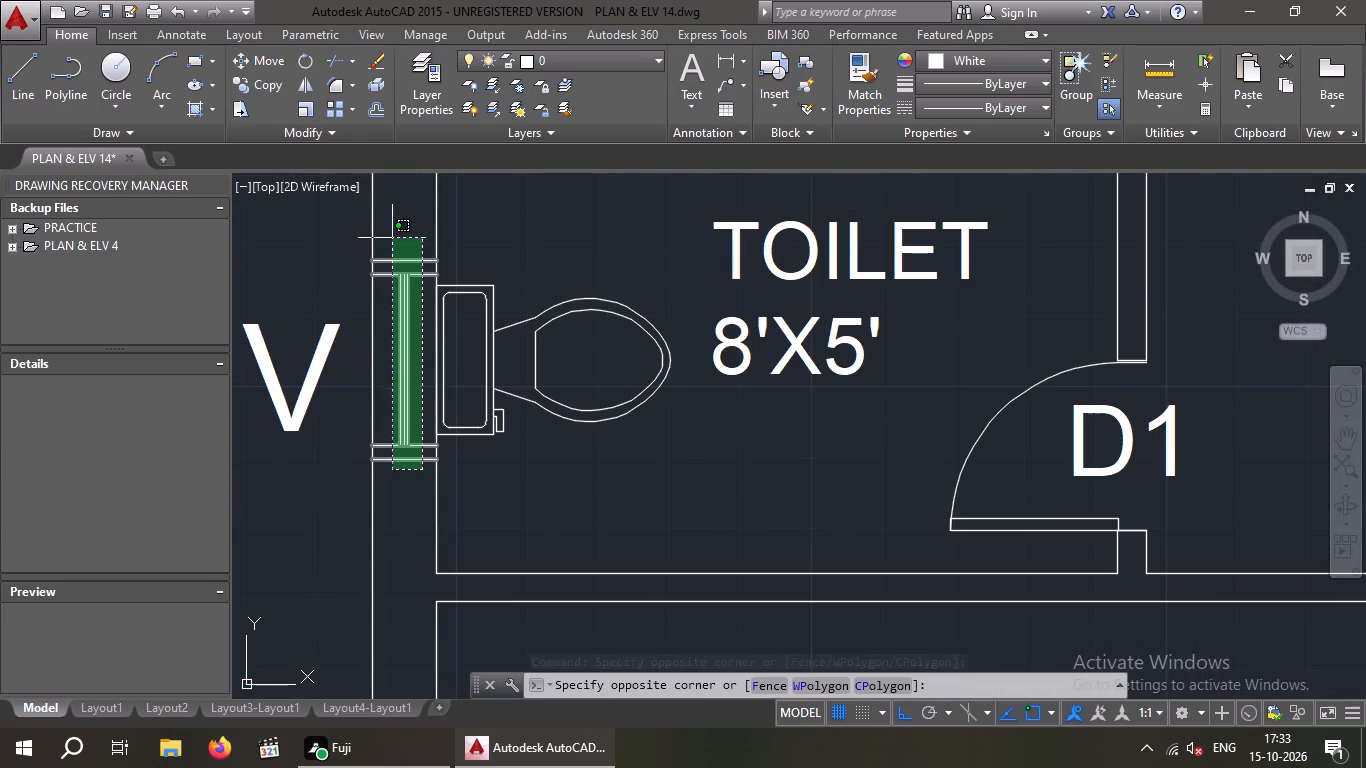
left_click_drag(386, 244, 391, 254)
Set the colour of all selected windows and ventilators to orange 205,105,40 and clear the selection.
scroll(402, 264, "down", 4)
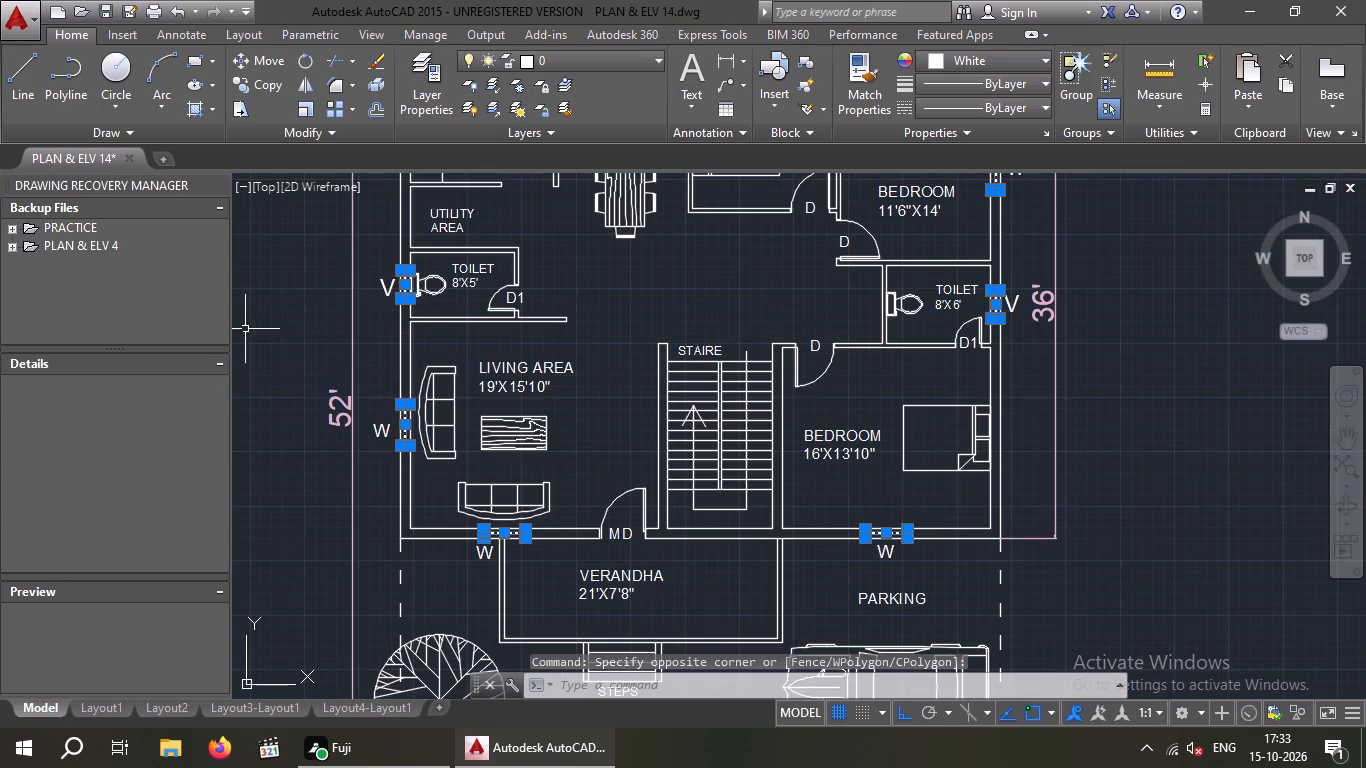
middle_click_drag(261, 379, 239, 456)
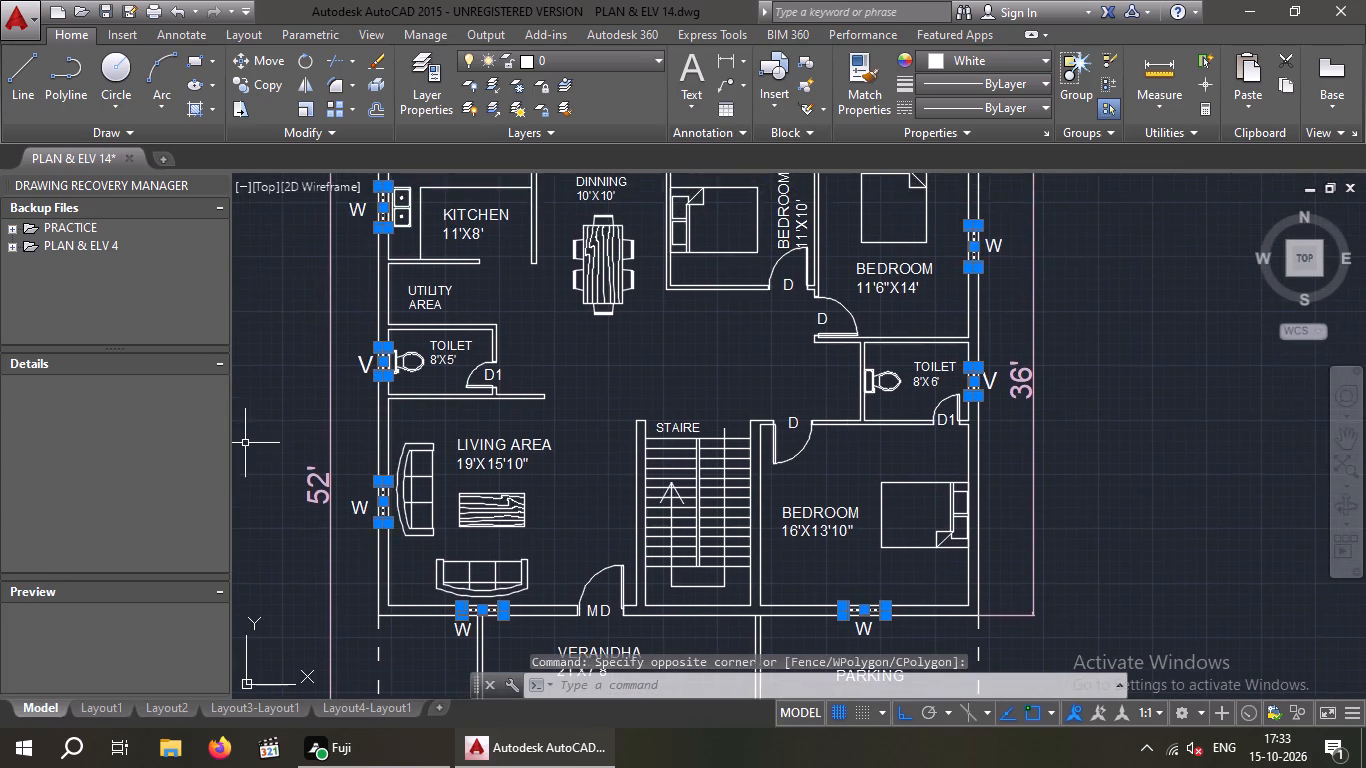
scroll(245, 443, "down", 1)
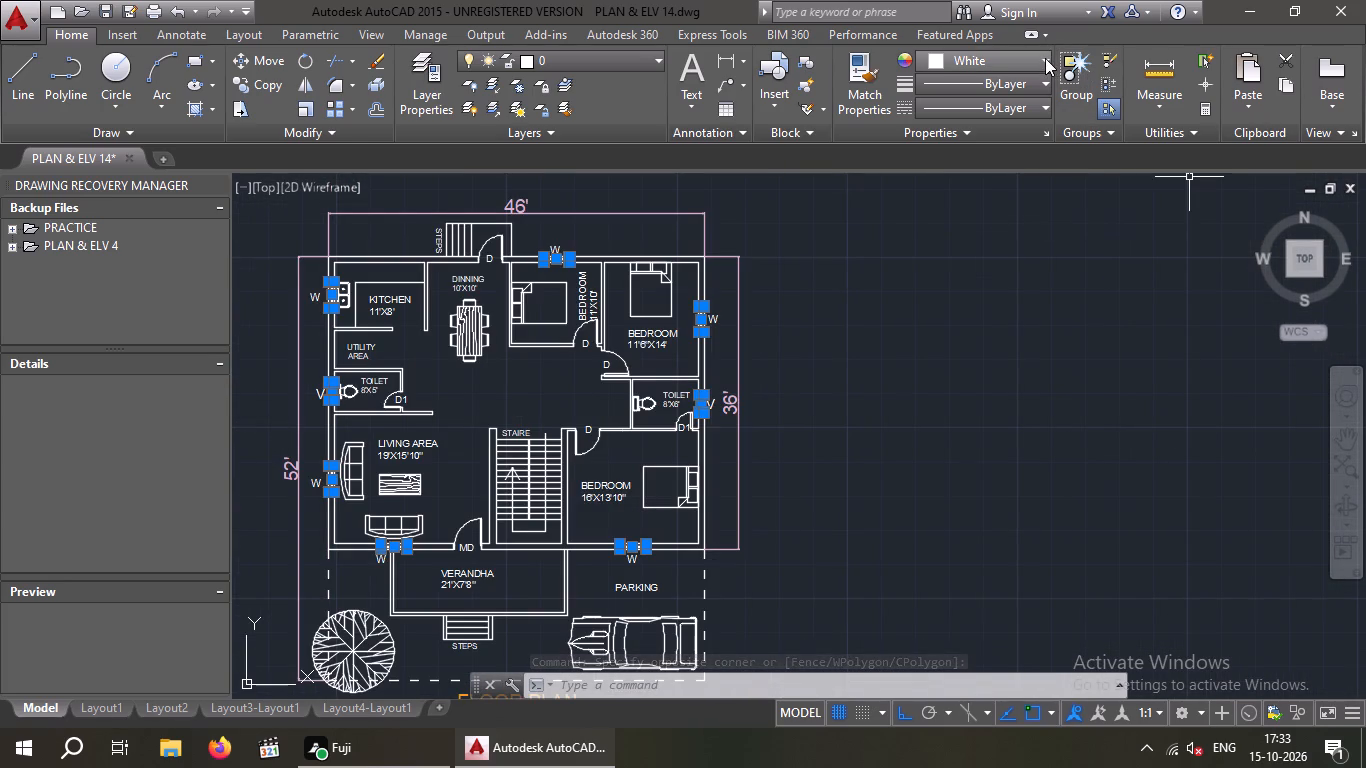
left_click(1045, 58)
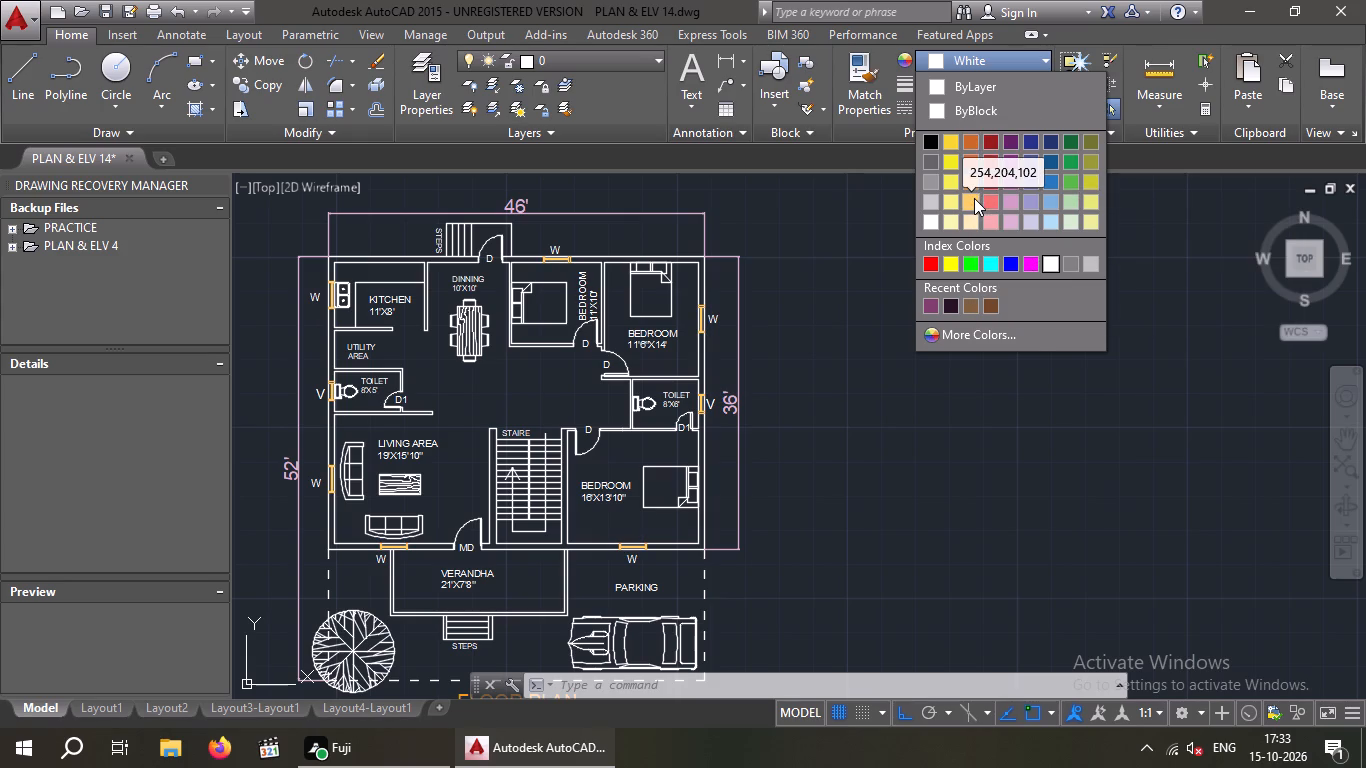
left_click(973, 142)
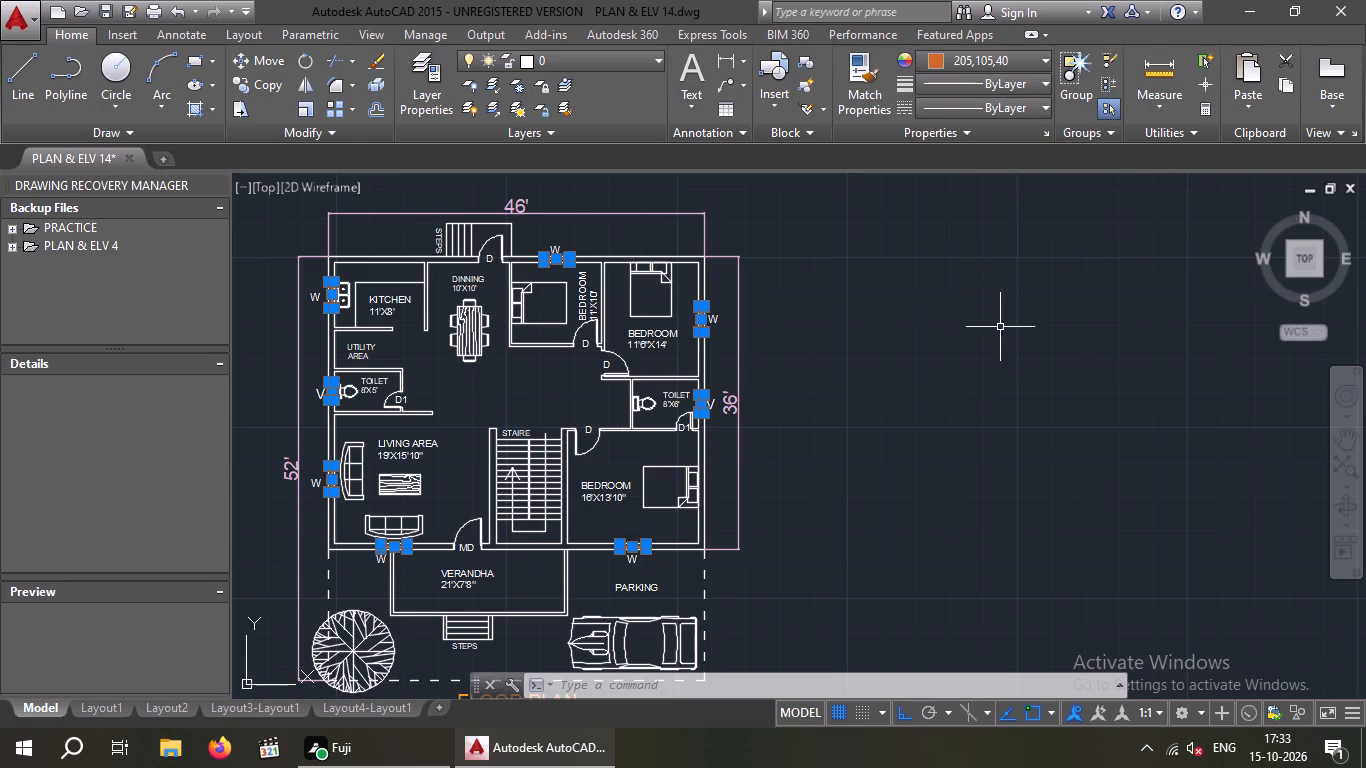
key("Escape")
Save the drawing with the recoloured windows and ventilators.
scroll(982, 333, "down", 1)
scroll(910, 366, "up", 2)
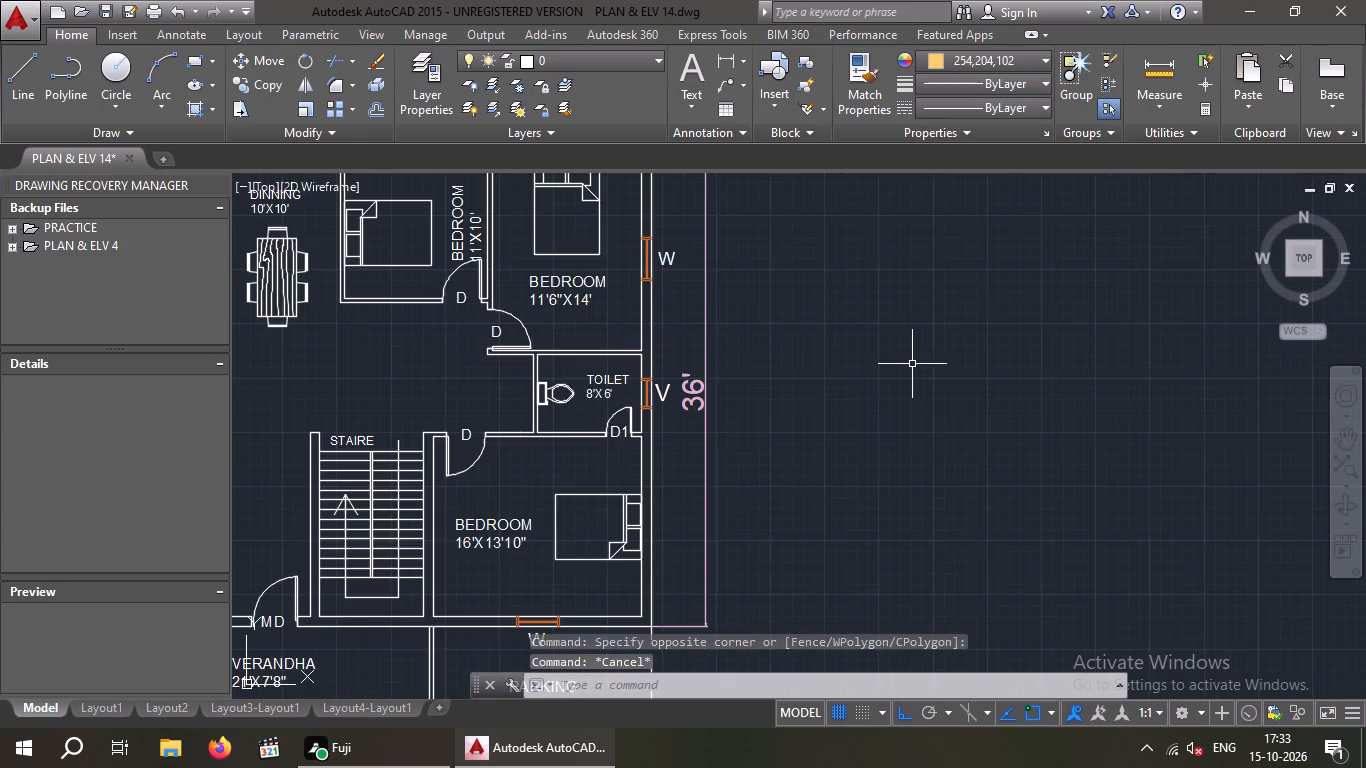
middle_click_drag(913, 357, 1124, 349)
scroll(1110, 347, "down", 1)
middle_click_drag(1105, 352, 1019, 406)
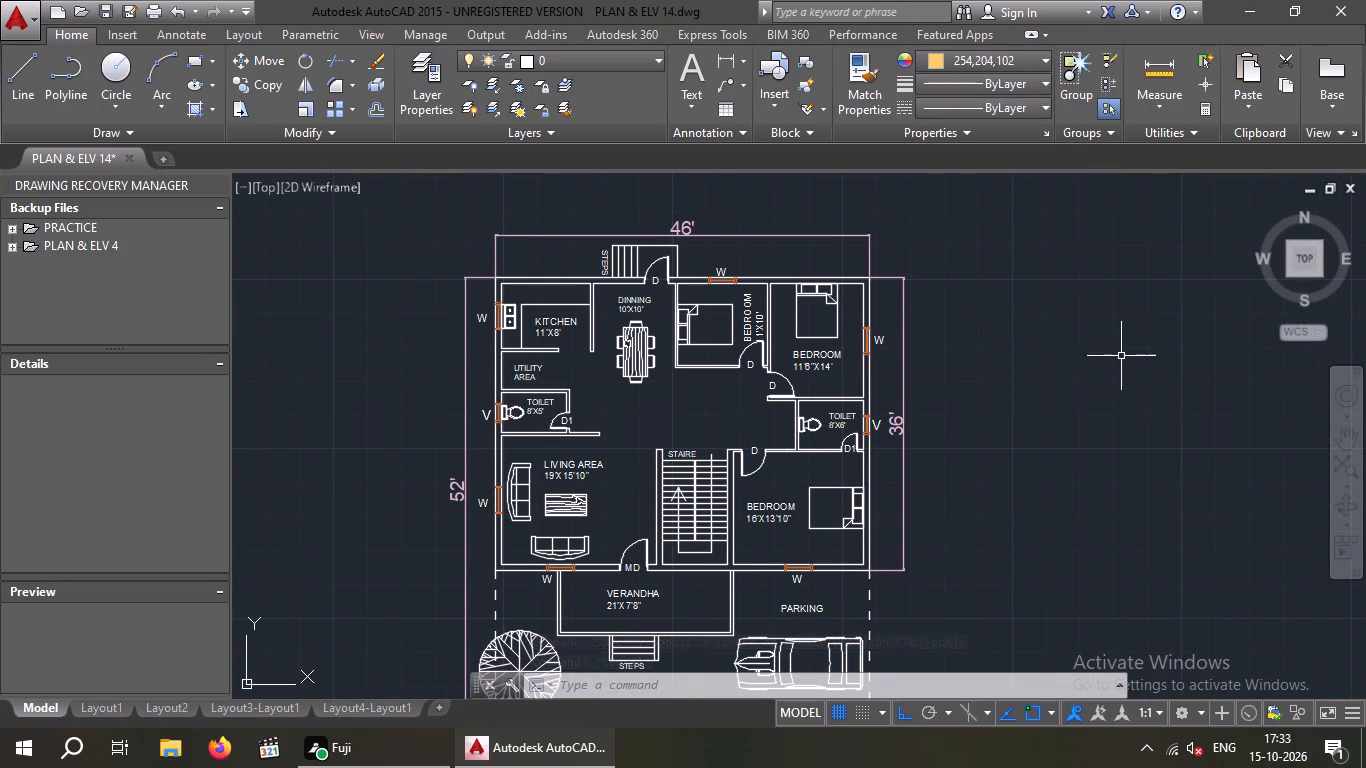
key("ctrl+s")
Look over the neighbouring apartment plan and the house's floor plan and front elevation.
middle_click_drag(1007, 358, 941, 318)
scroll(930, 309, "down", 1)
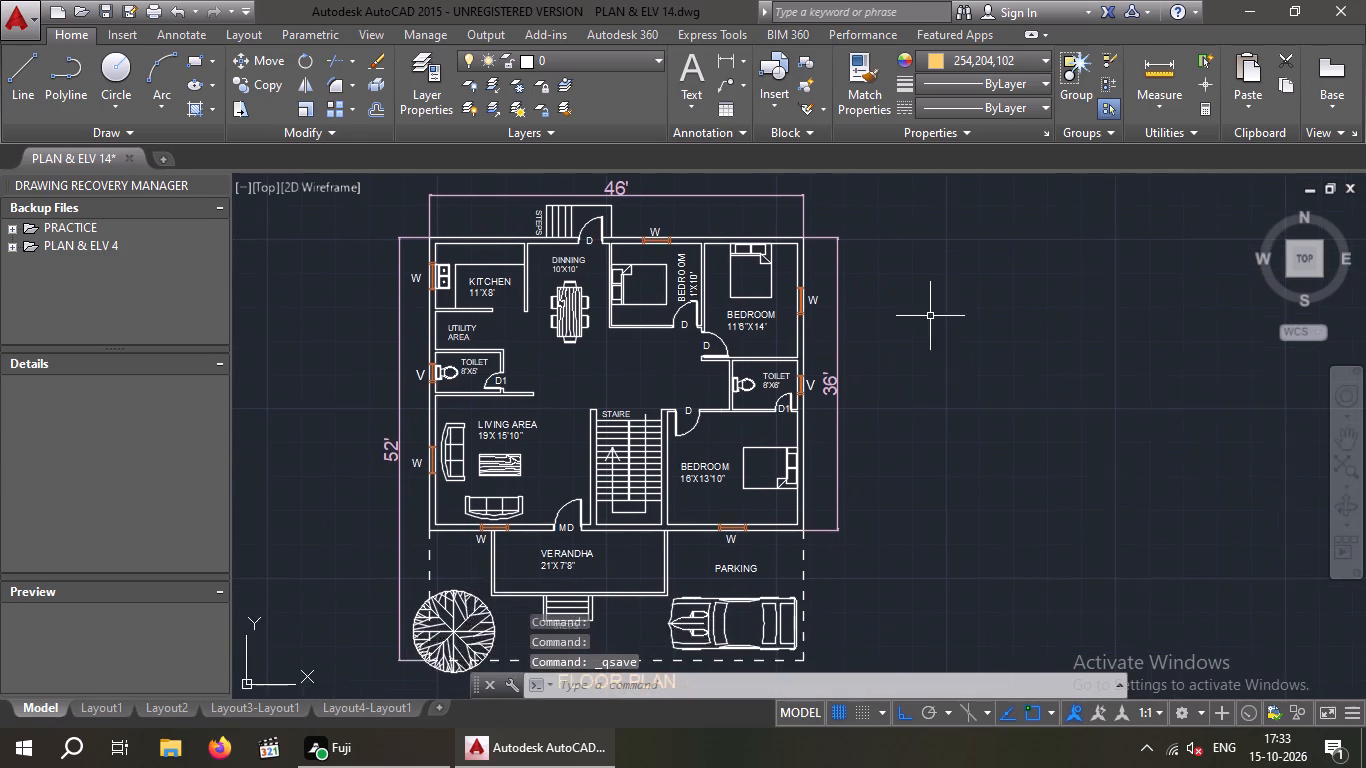
scroll(930, 309, "down", 1)
middle_click_drag(962, 340, 890, 334)
scroll(911, 317, "down", 1)
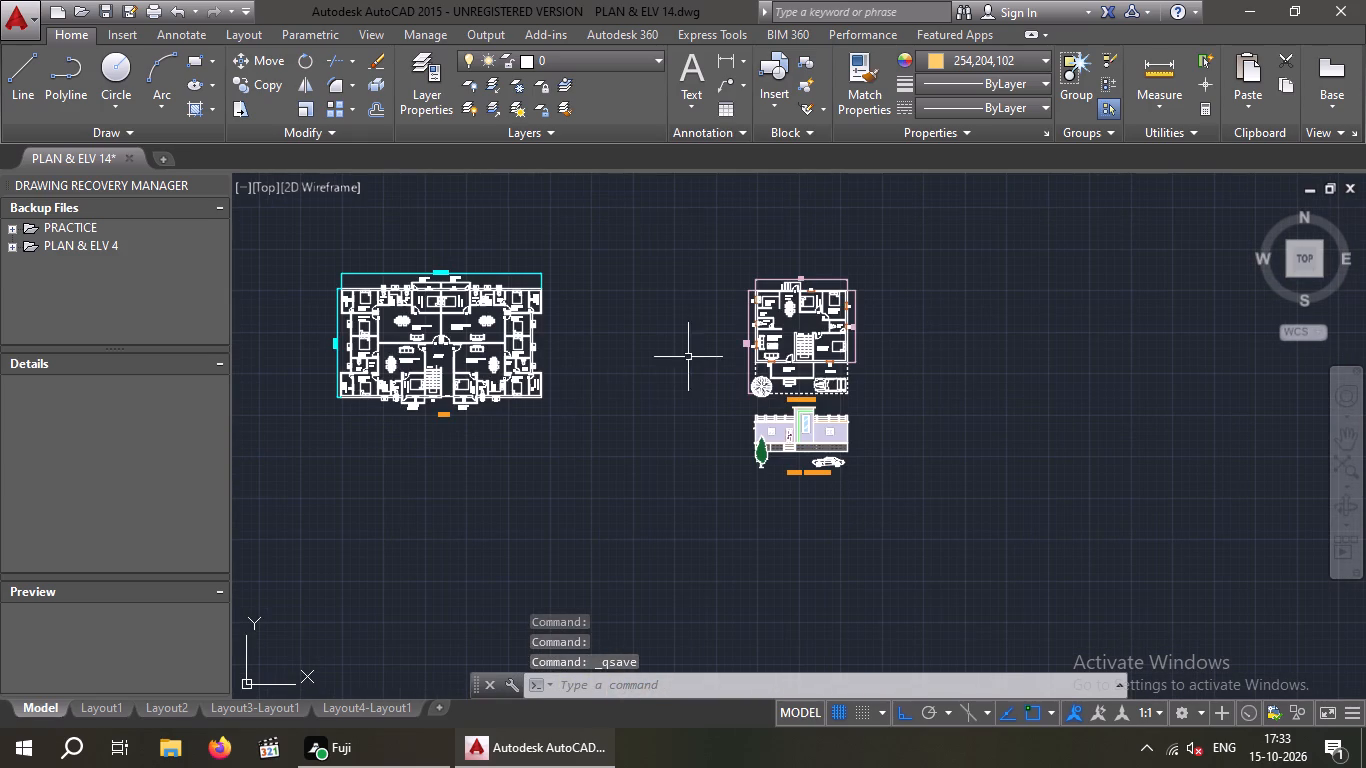
scroll(740, 353, "up", 2)
scroll(739, 353, "down", 2)
middle_click_drag(648, 373, 799, 345)
scroll(565, 320, "up", 2)
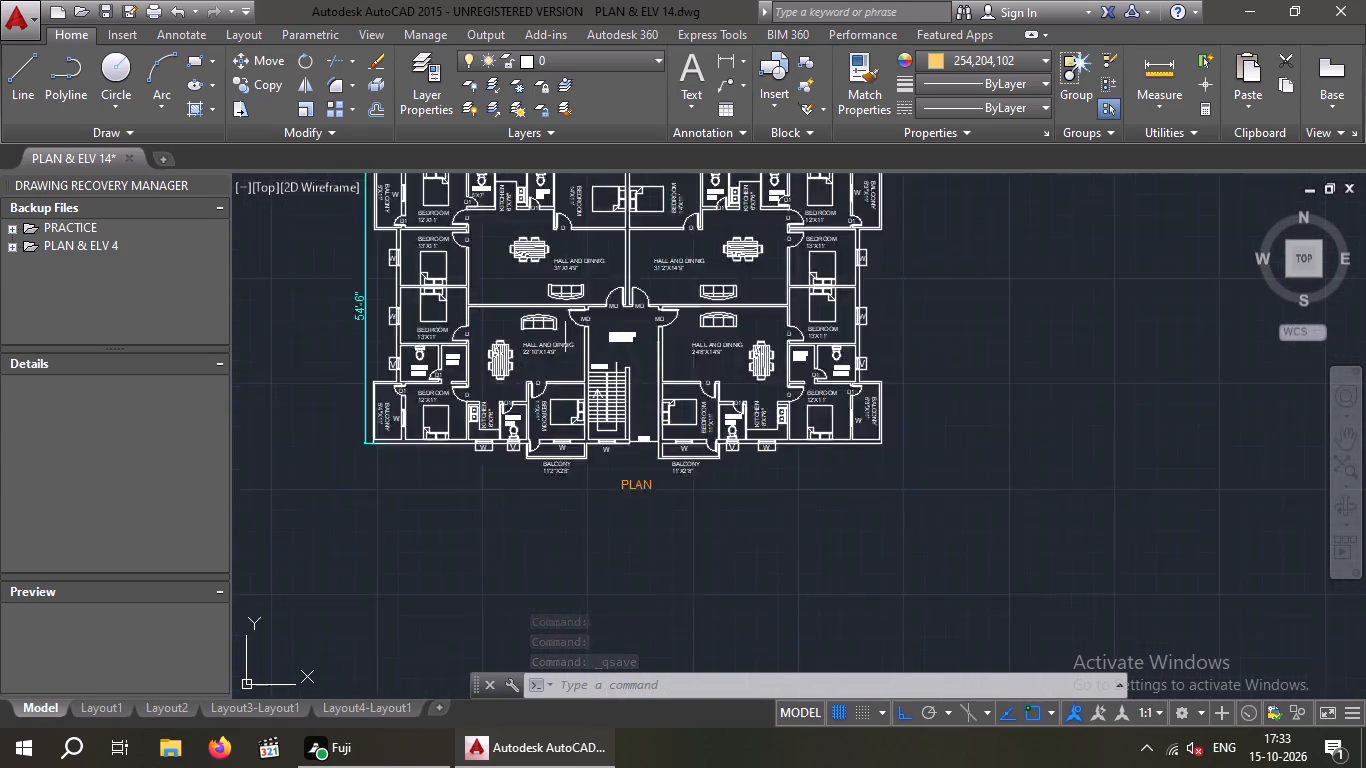
scroll(567, 316, "up", 1)
scroll(607, 315, "down", 2)
scroll(839, 331, "down", 1)
middle_click_drag(839, 331, 772, 459)
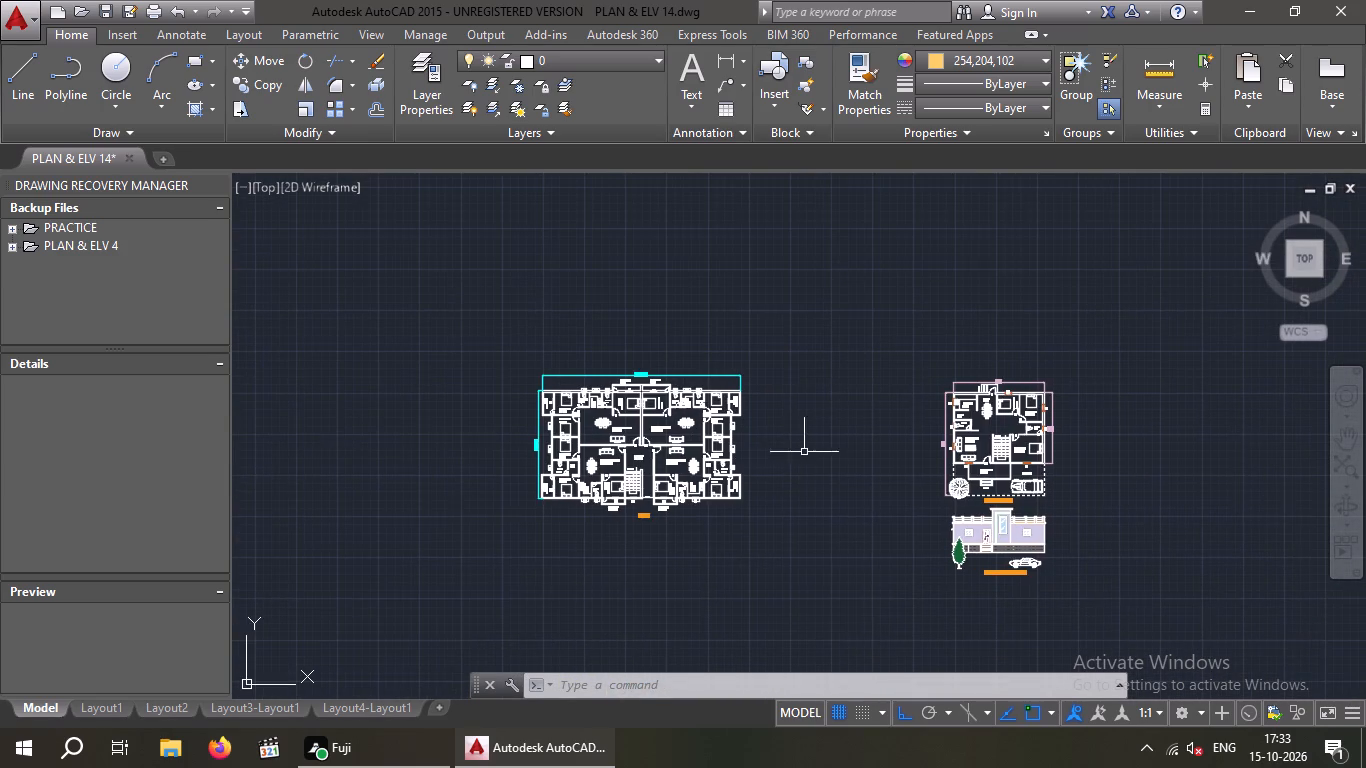
scroll(732, 428, "up", 2)
middle_click_drag(880, 426, 629, 411)
middle_click_drag(792, 417, 613, 302)
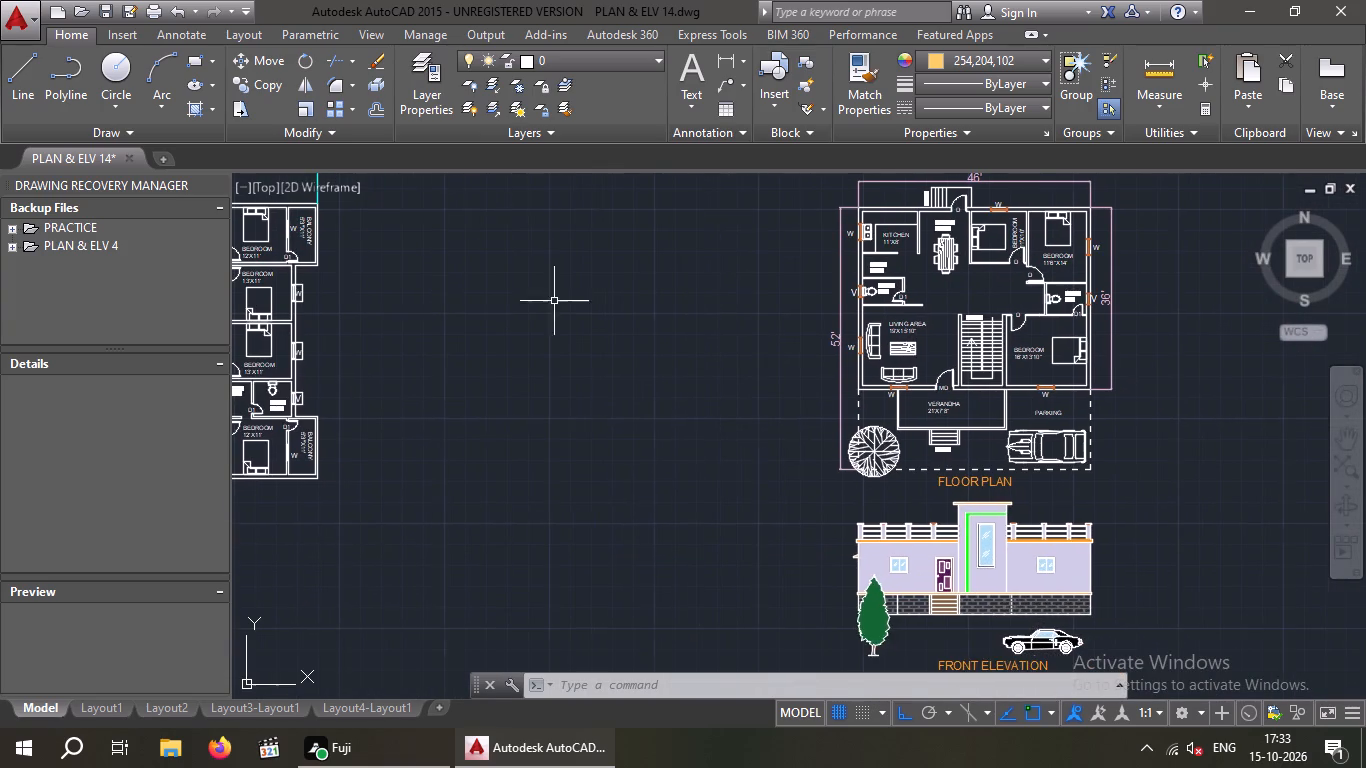
scroll(981, 507, "up", 2)
middle_click_drag(829, 490, 587, 420)
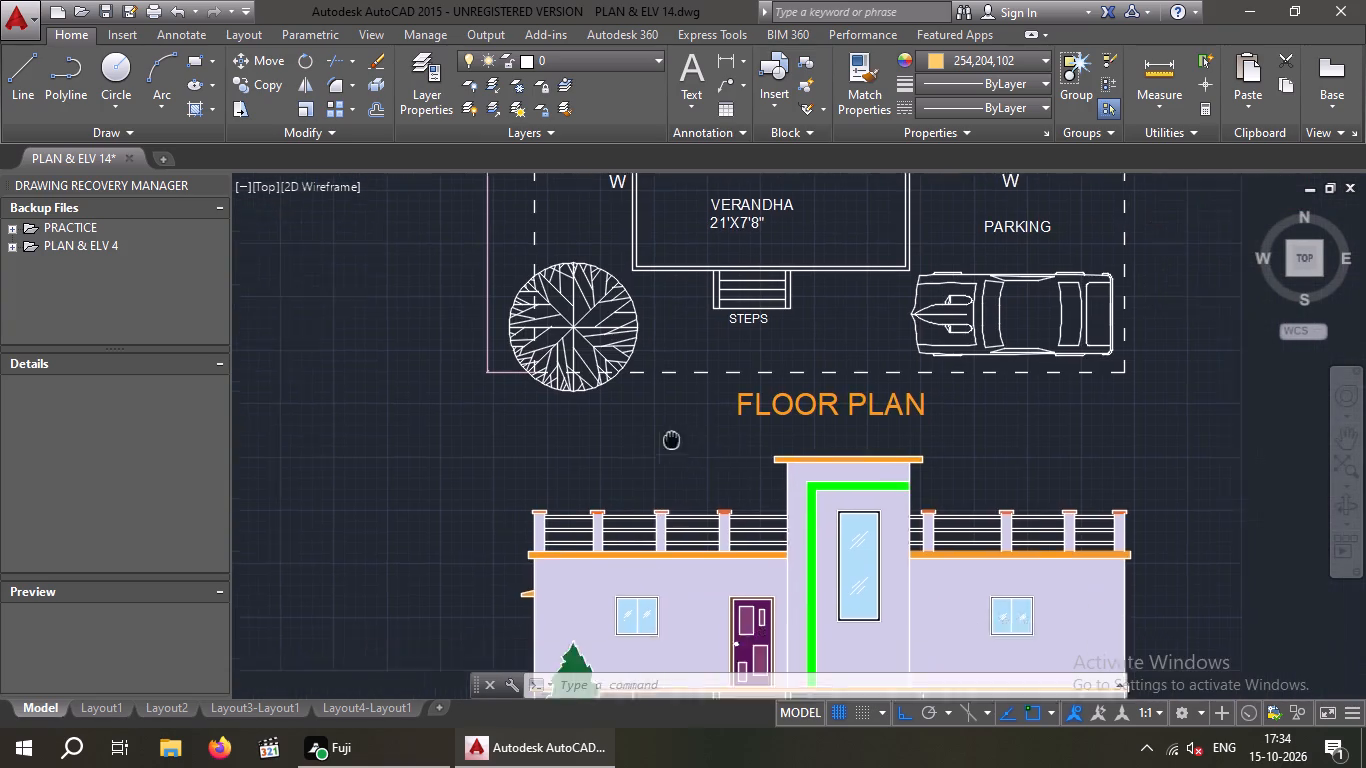
scroll(563, 396, "down", 2)
middle_click_drag(855, 393, 681, 463)
middle_click_drag(683, 415, 724, 437)
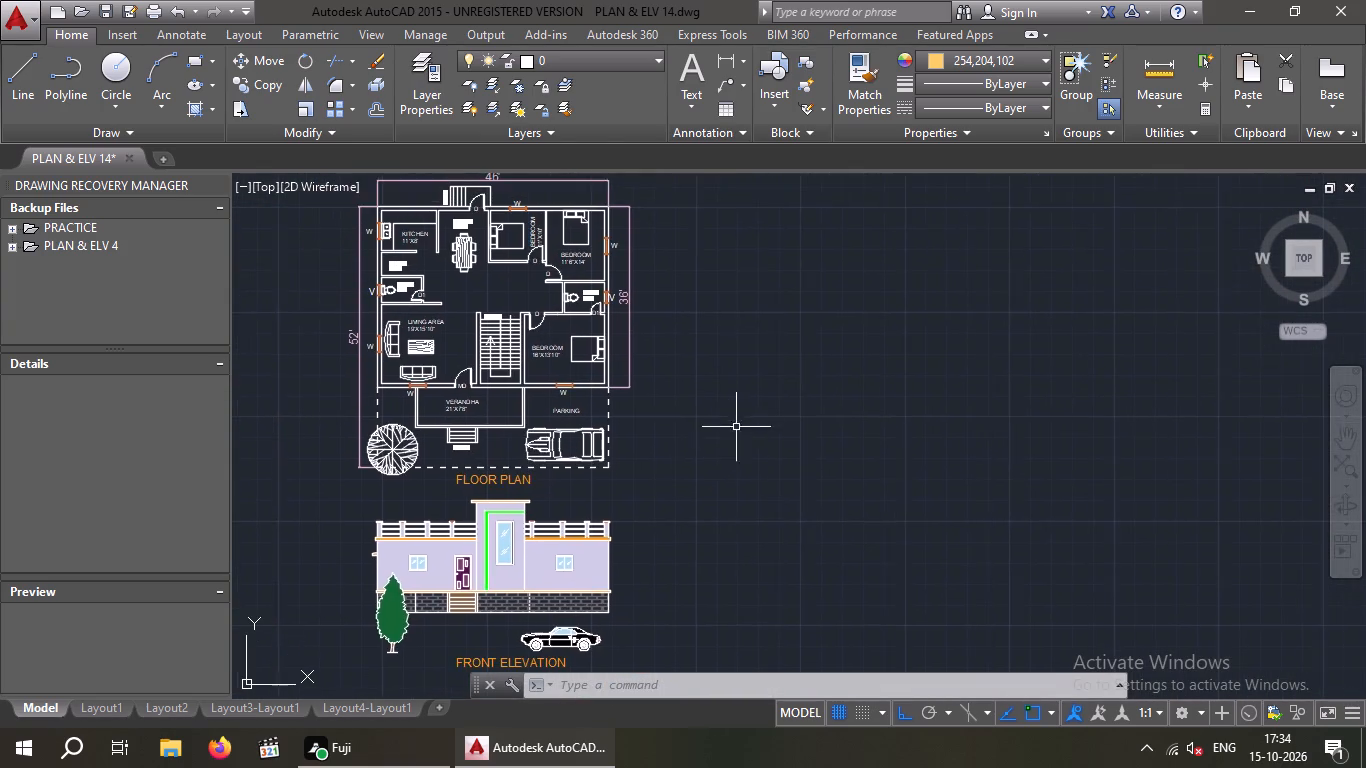
Copy the framed G+2 RESIDENTIAL BUILDING PLAN DETAILS table, with Ortho off, to the empty space beside the house's parking and front elevation.
scroll(741, 422, "down", 2)
scroll(366, 444, "down", 3)
middle_click_drag(454, 474, 563, 398)
scroll(600, 413, "down", 2)
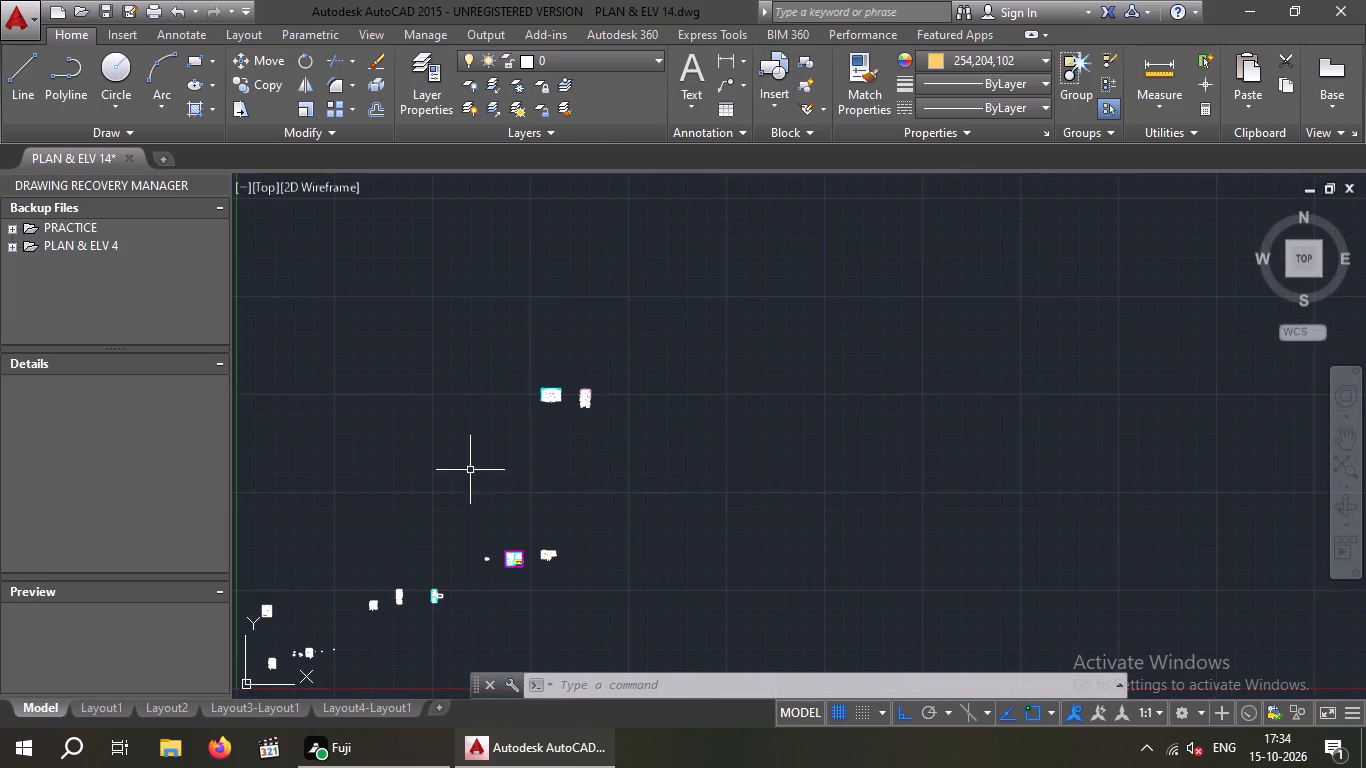
middle_click_drag(467, 471, 724, 405)
scroll(786, 489, "up", 6)
middle_click_drag(939, 433, 911, 386)
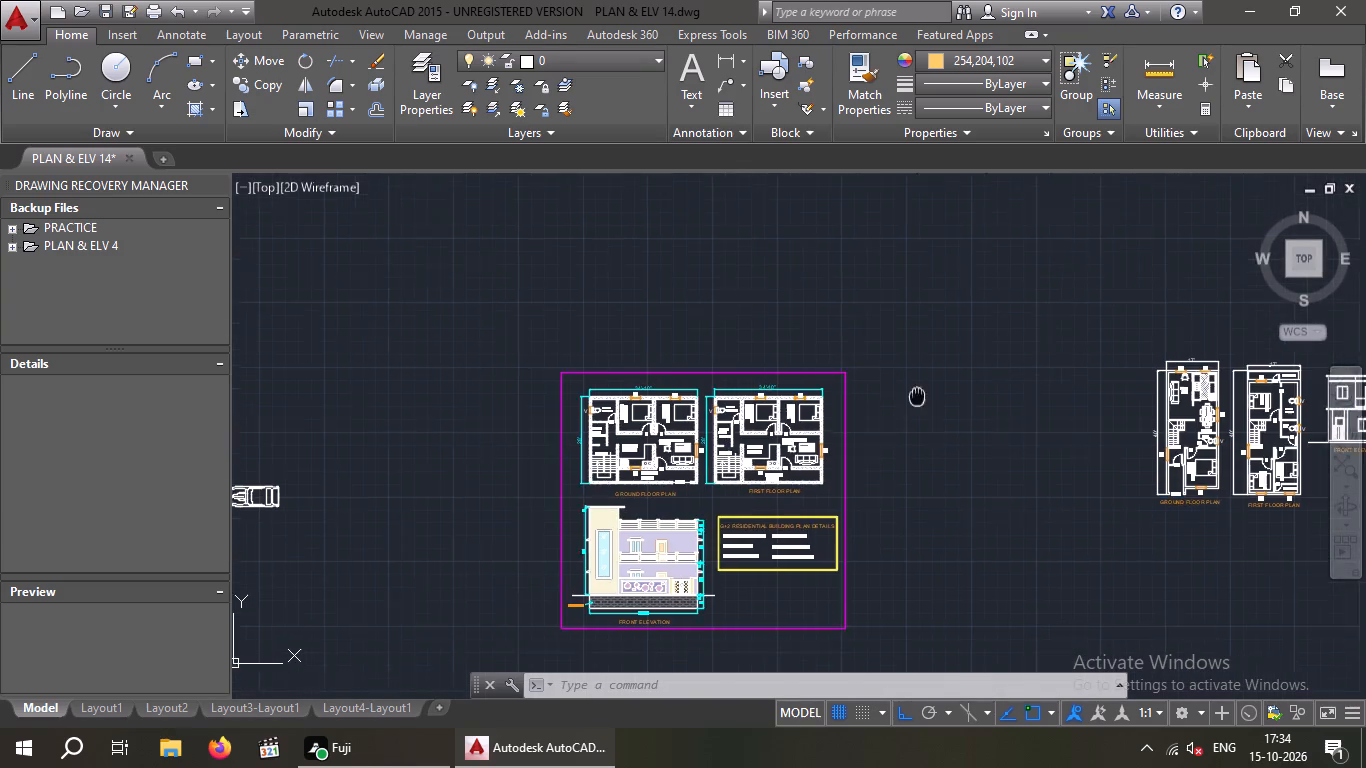
middle_click_drag(911, 386, 867, 292)
scroll(884, 383, "up", 4)
right_click_drag(865, 382, 820, 400)
middle_click_drag(717, 412, 730, 404)
middle_click_drag(756, 393, 786, 378)
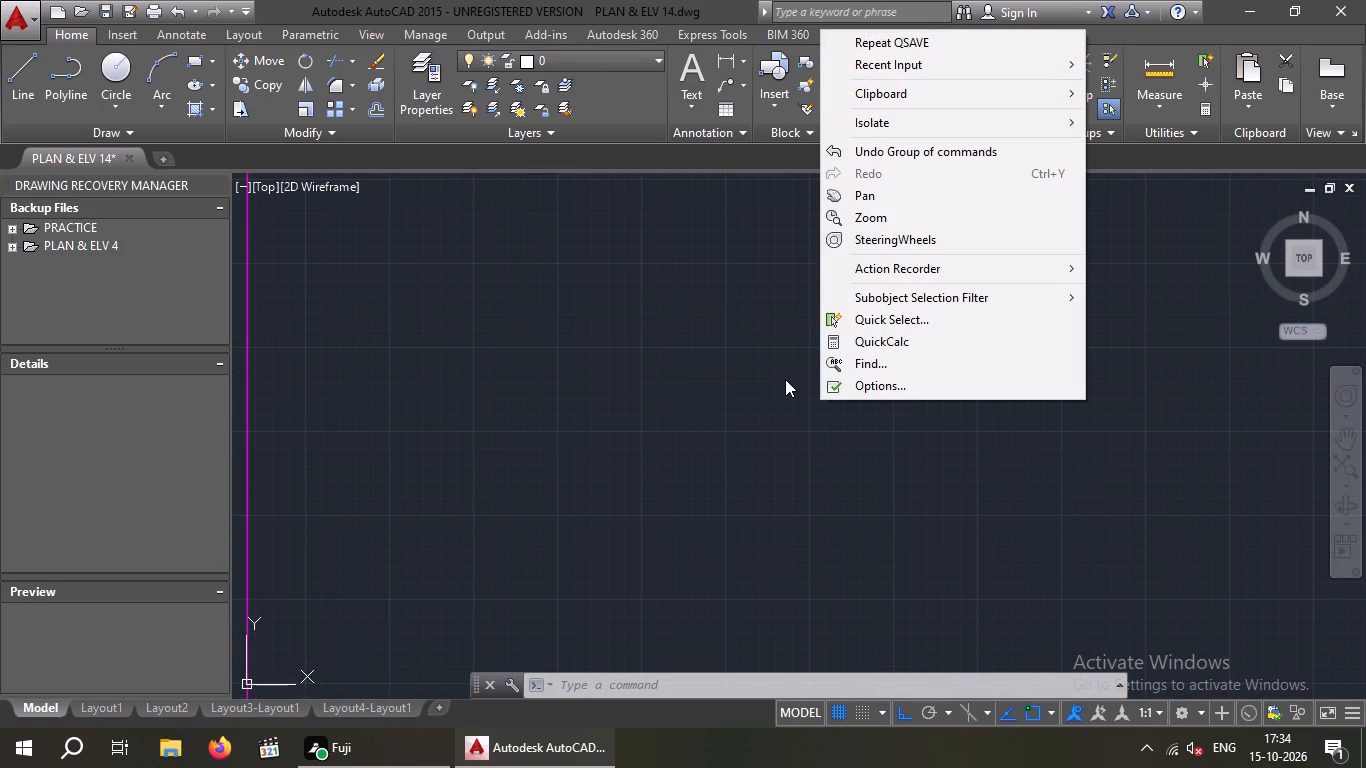
key("Escape")
key("Escape")
scroll(744, 401, "down", 3)
middle_click_drag(747, 434, 849, 413)
scroll(604, 452, "up", 2)
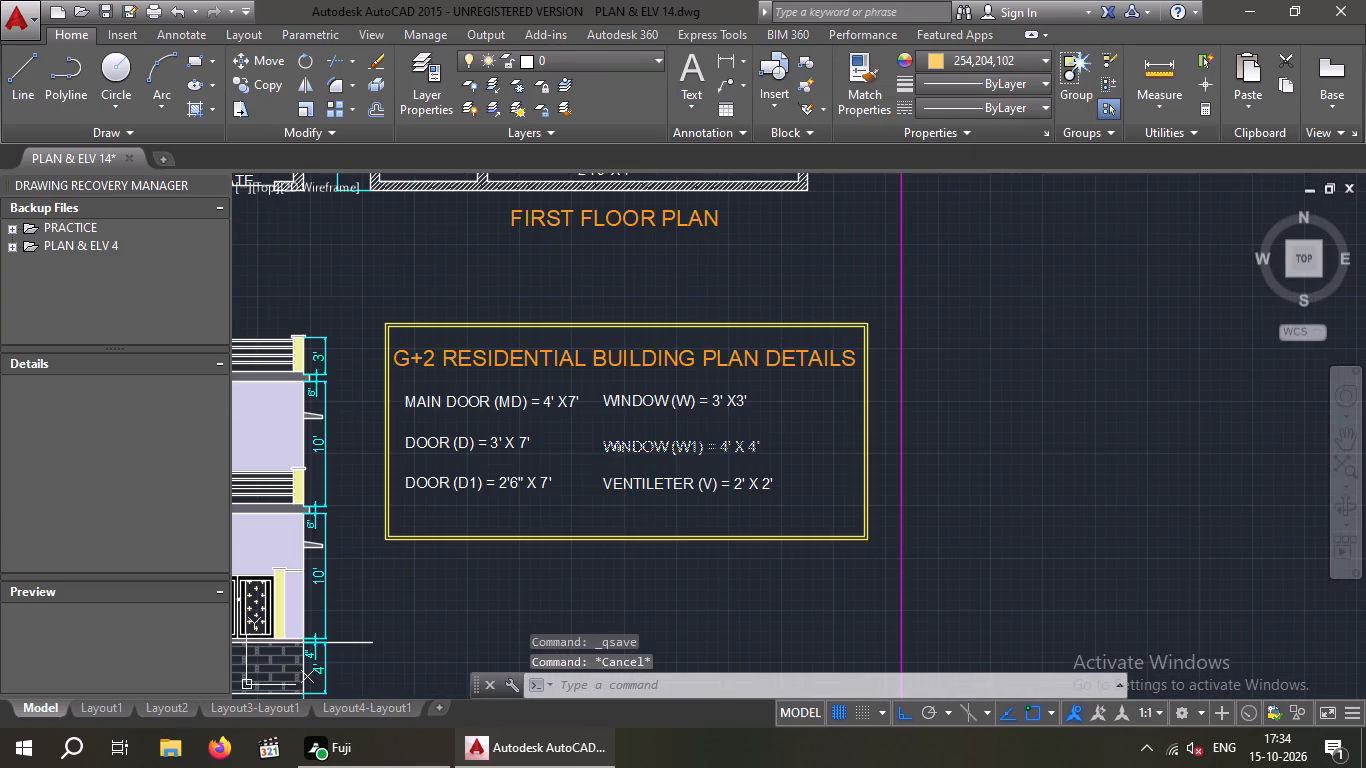
left_click_drag(694, 575, 629, 528)
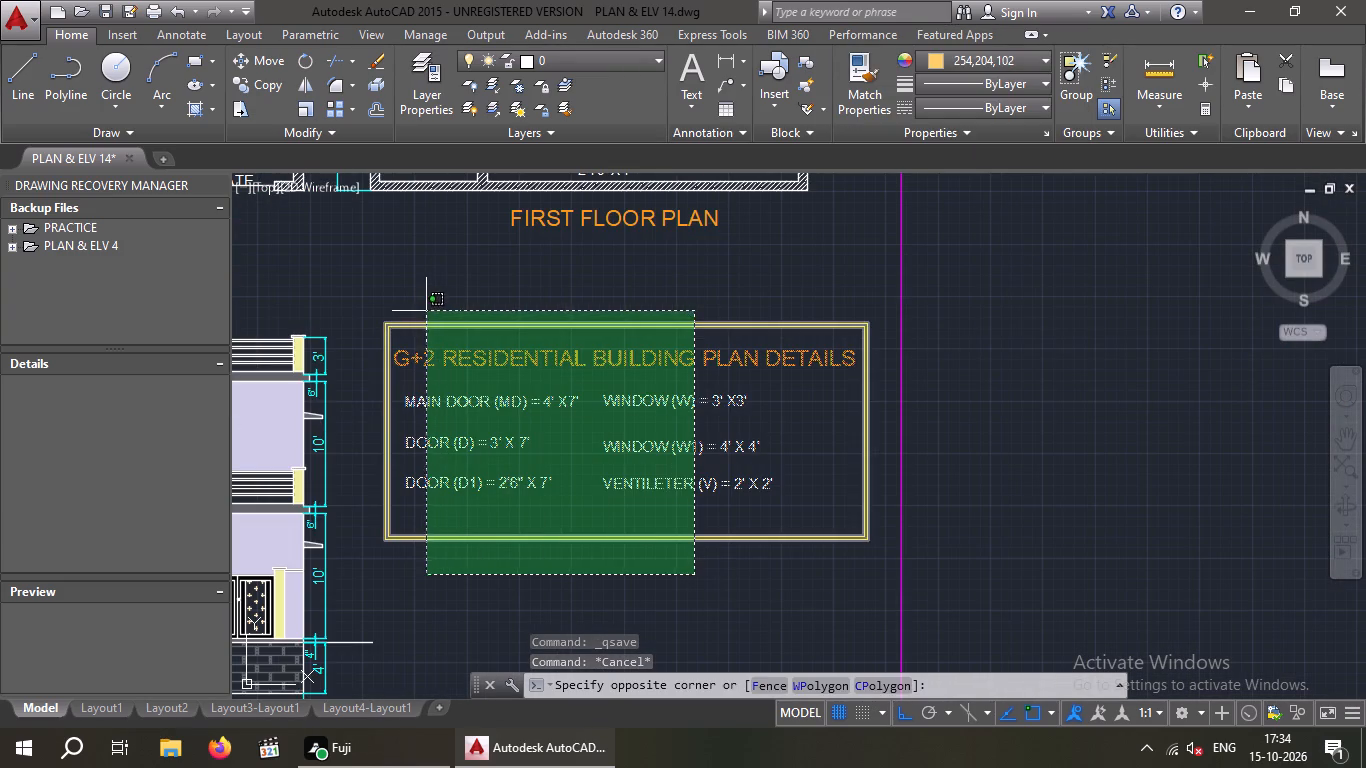
left_click(426, 297)
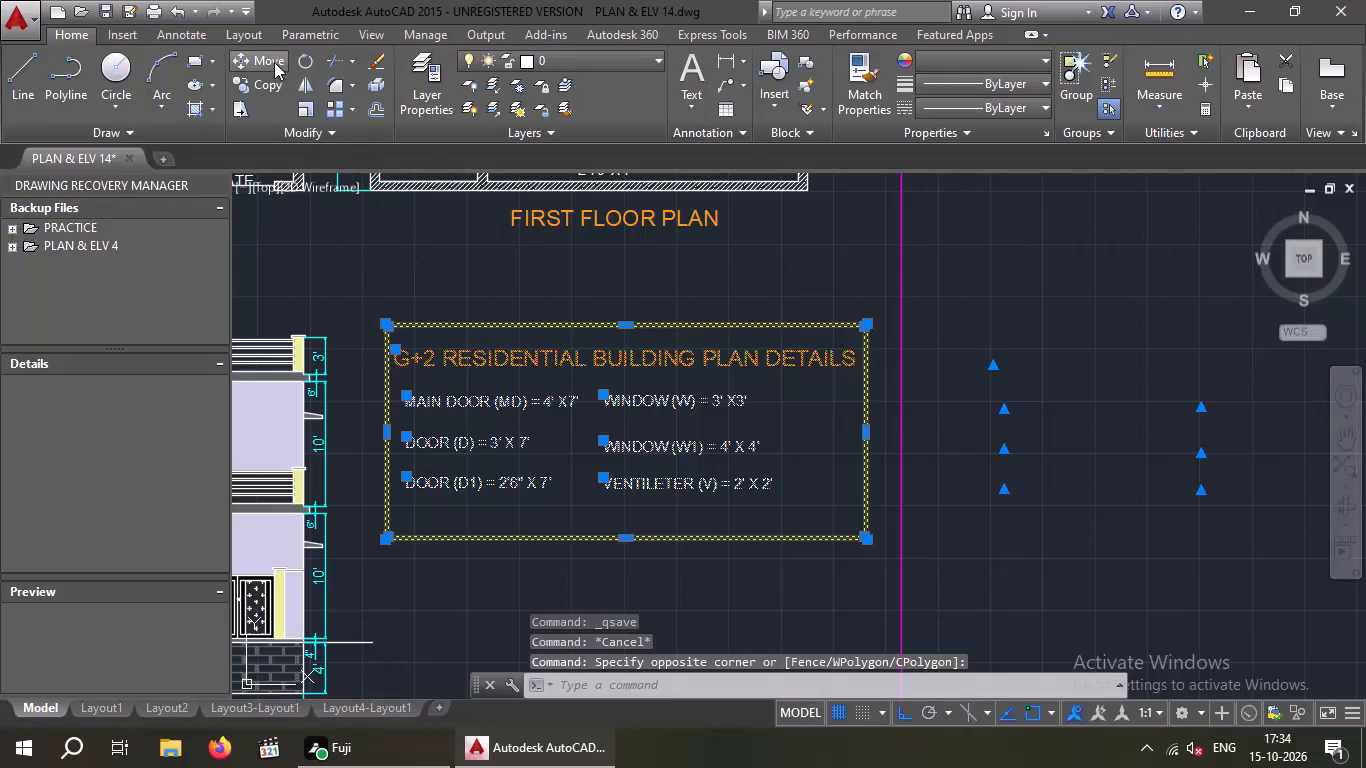
left_click(262, 81)
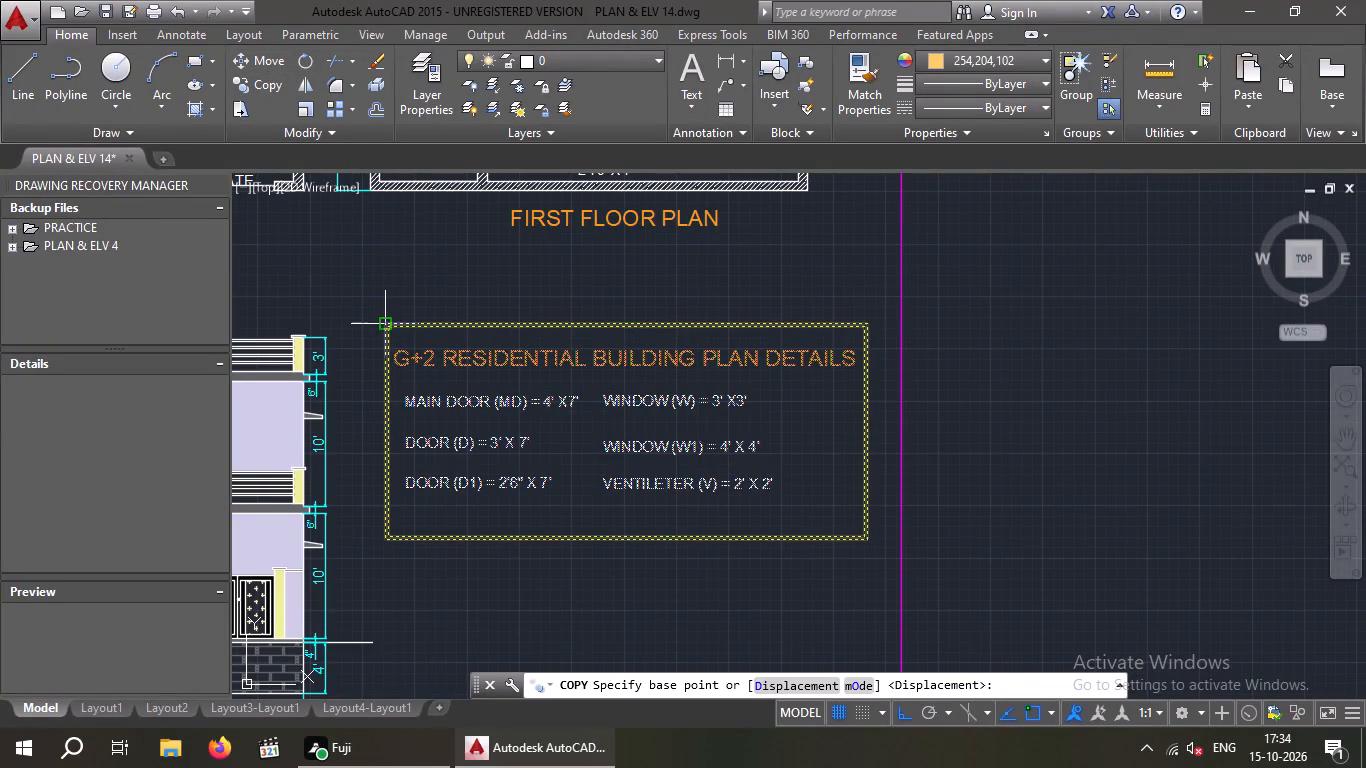
left_click(388, 322)
left_click(905, 714)
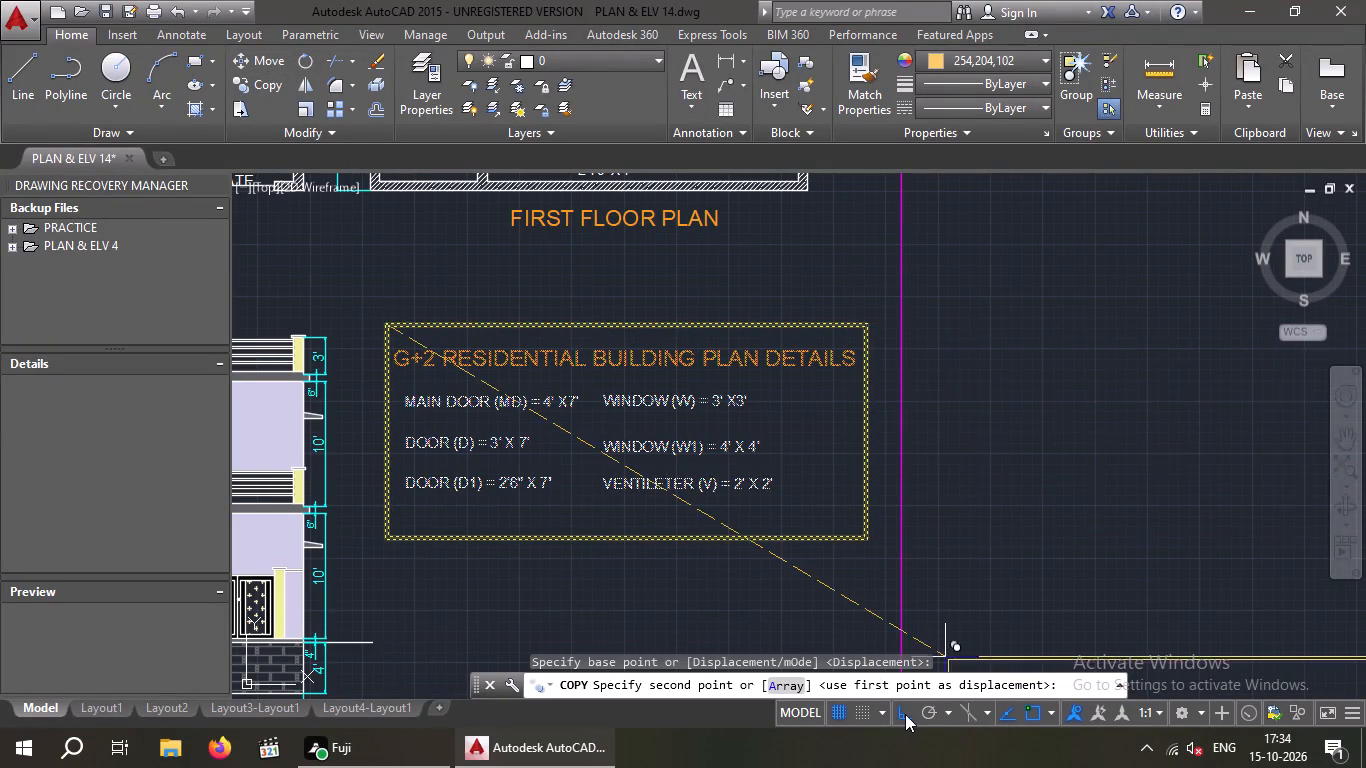
scroll(1184, 338, "down", 6)
middle_click_drag(1179, 327, 256, 687)
scroll(701, 356, "down", 4)
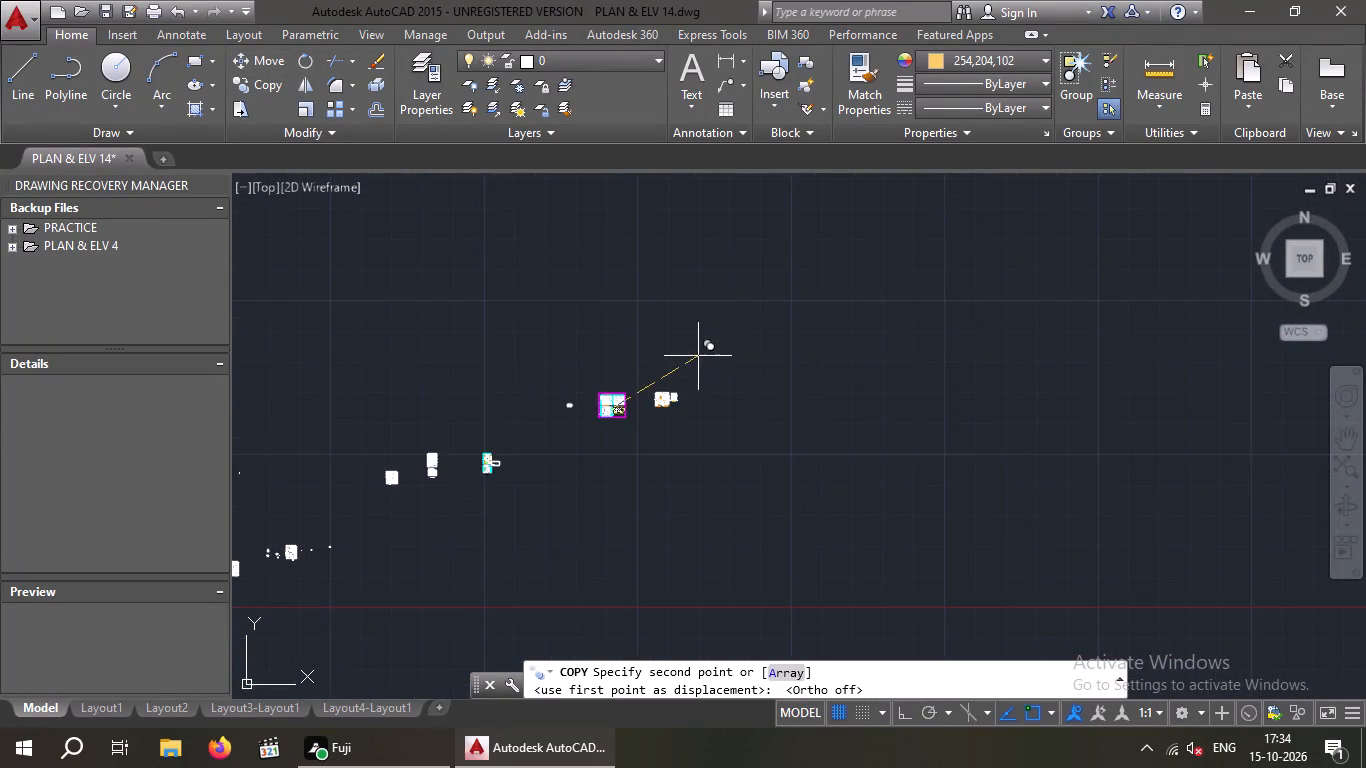
middle_click_drag(695, 358, 578, 568)
scroll(624, 362, "up", 6)
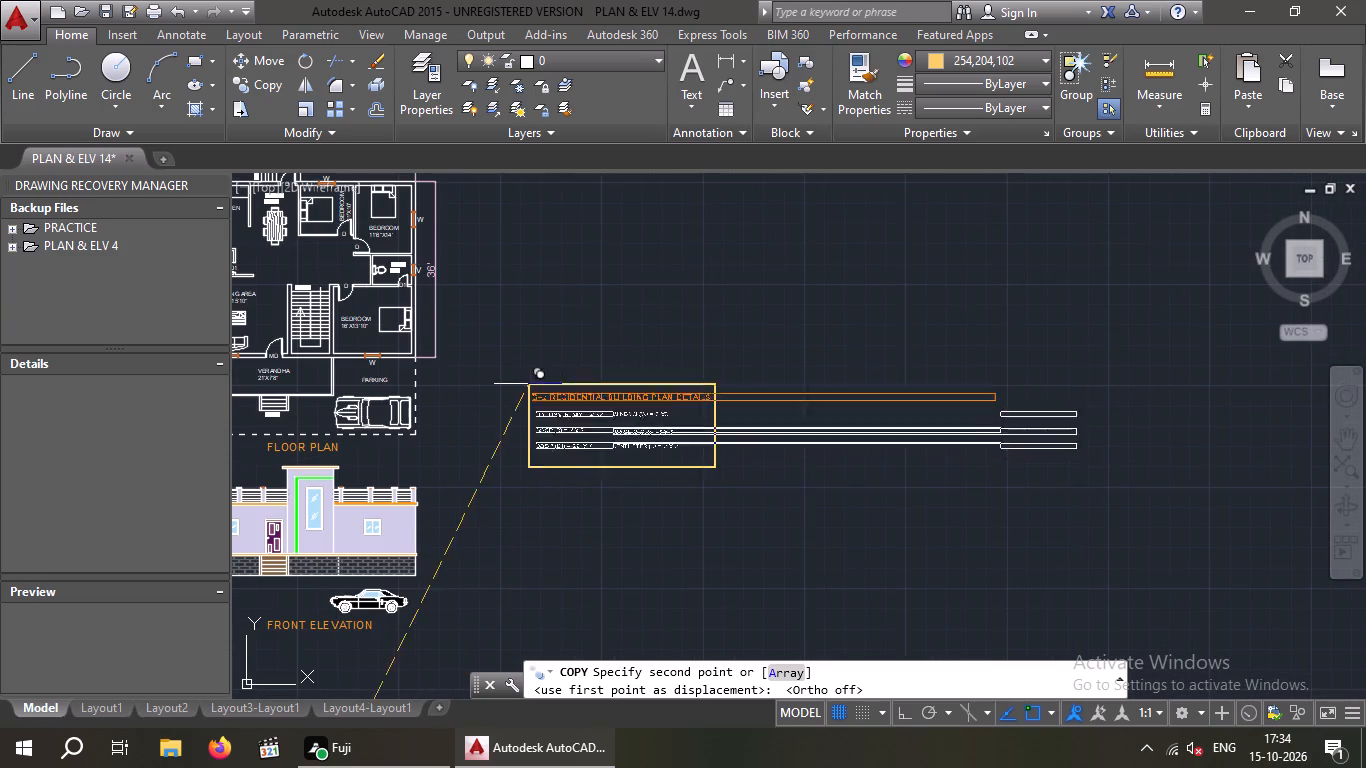
scroll(461, 388, "up", 1)
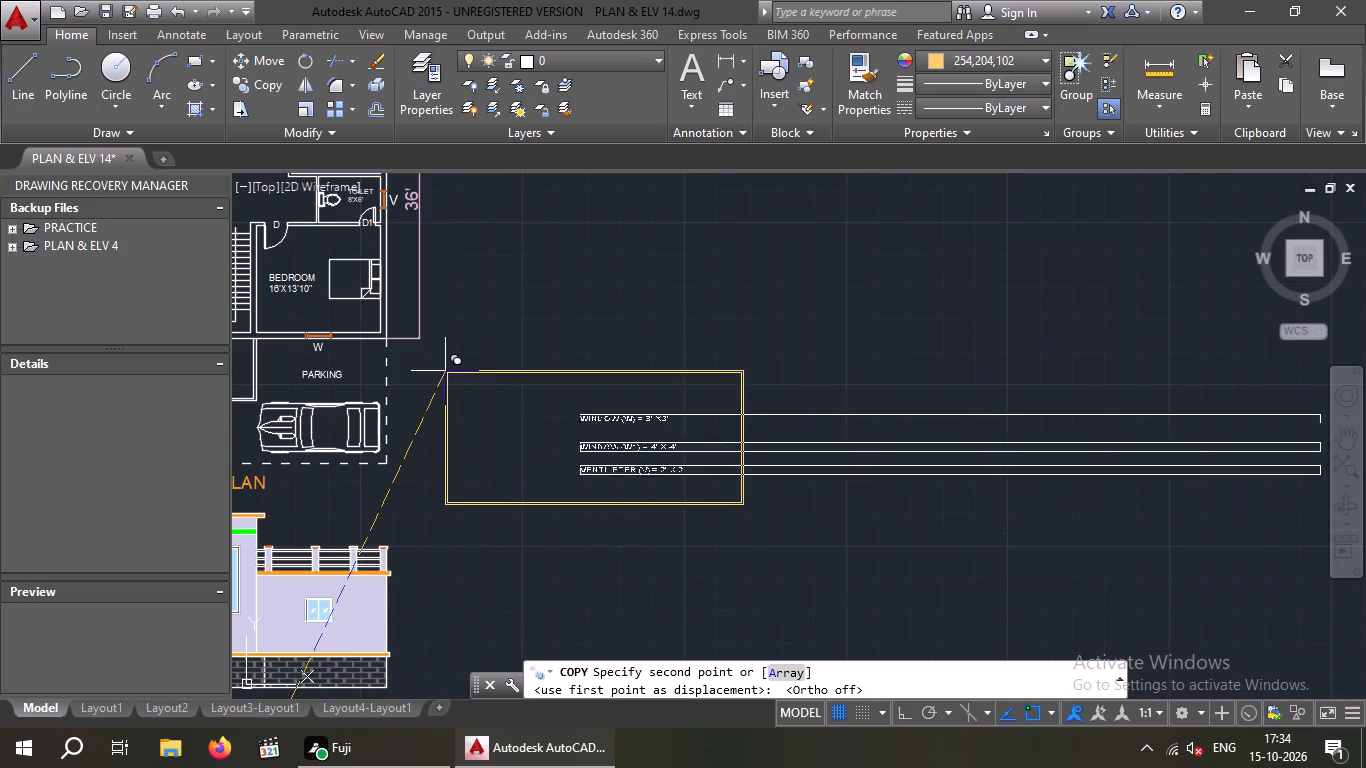
left_click(445, 371)
key("Escape")
Delete the WINDOW (W1) = 4' X 4' line from the copied details table.
scroll(653, 447, "up", 1)
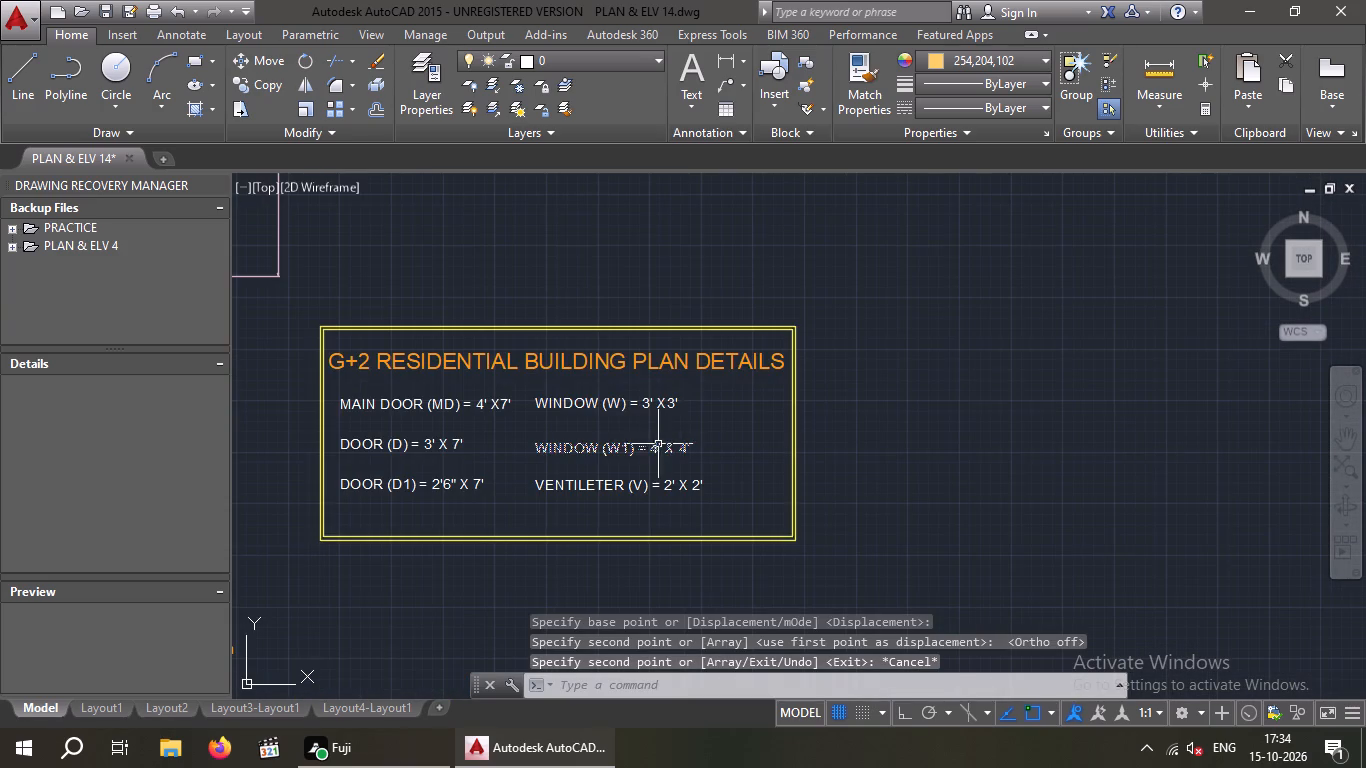
scroll(644, 449, "down", 1)
scroll(581, 451, "up", 2)
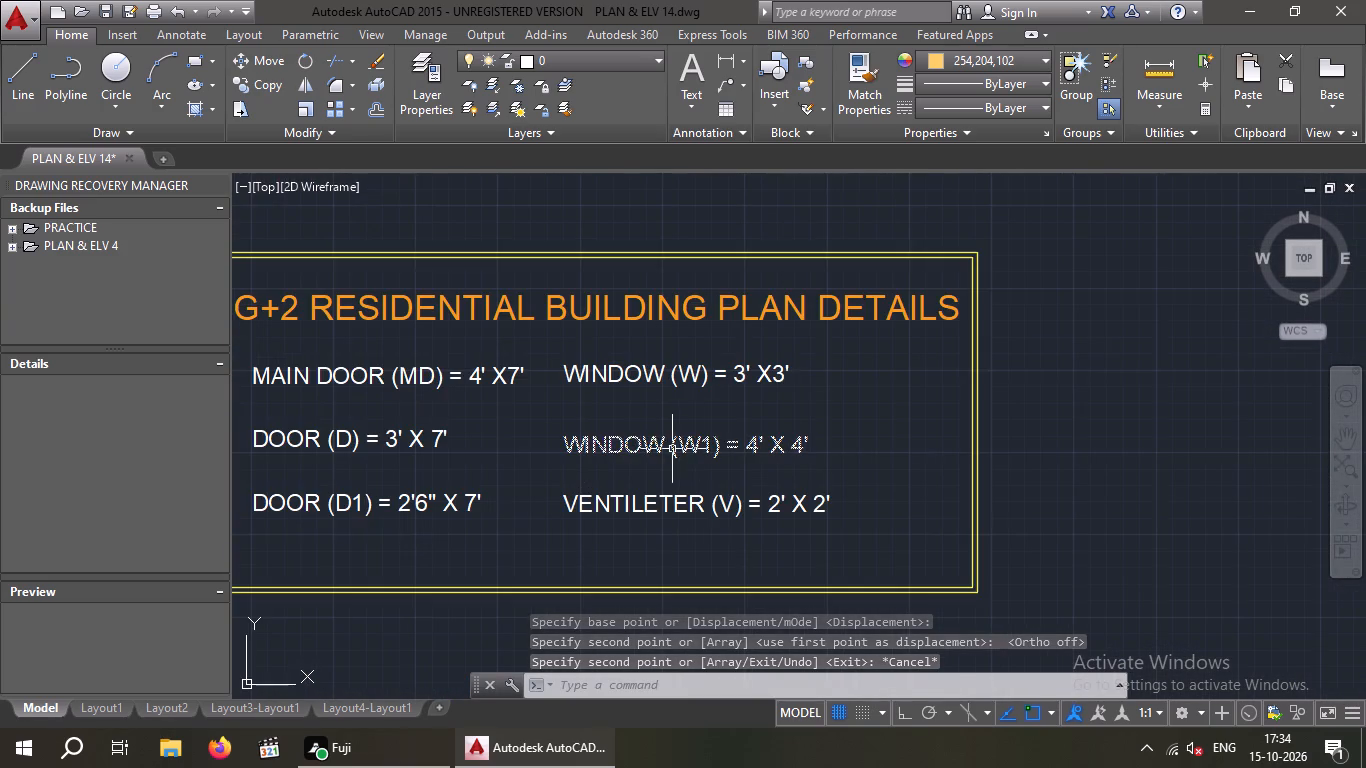
scroll(672, 449, "down", 2)
middle_click_drag(731, 455, 790, 455)
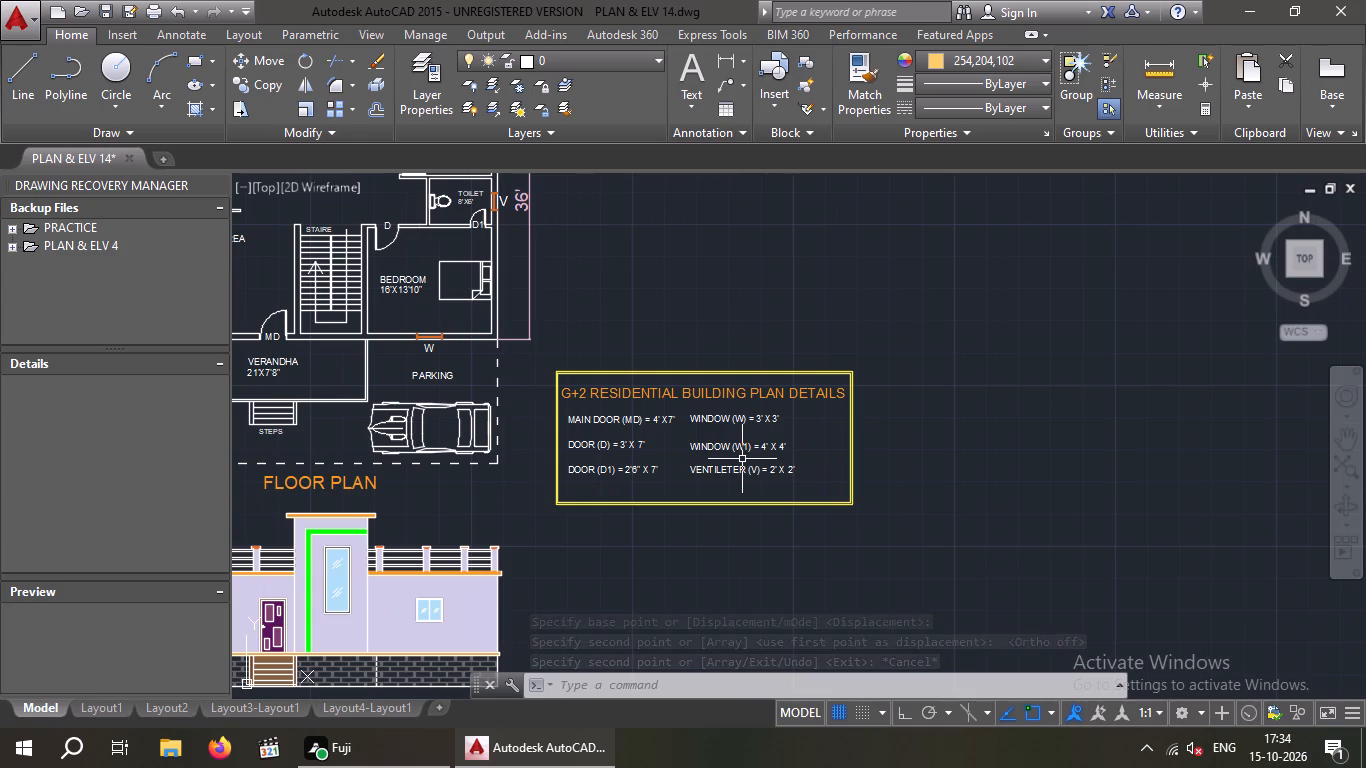
scroll(734, 453, "up", 1)
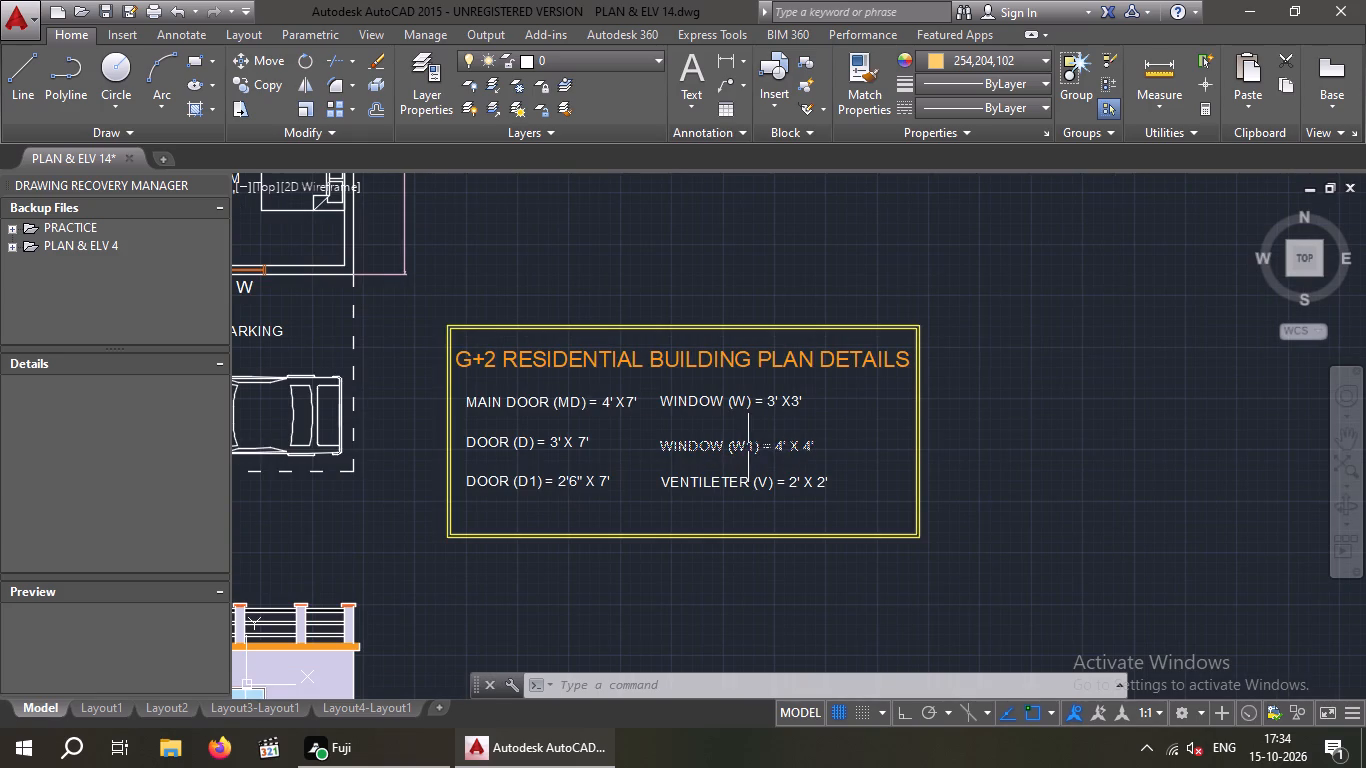
left_click(745, 449)
key("Delete")
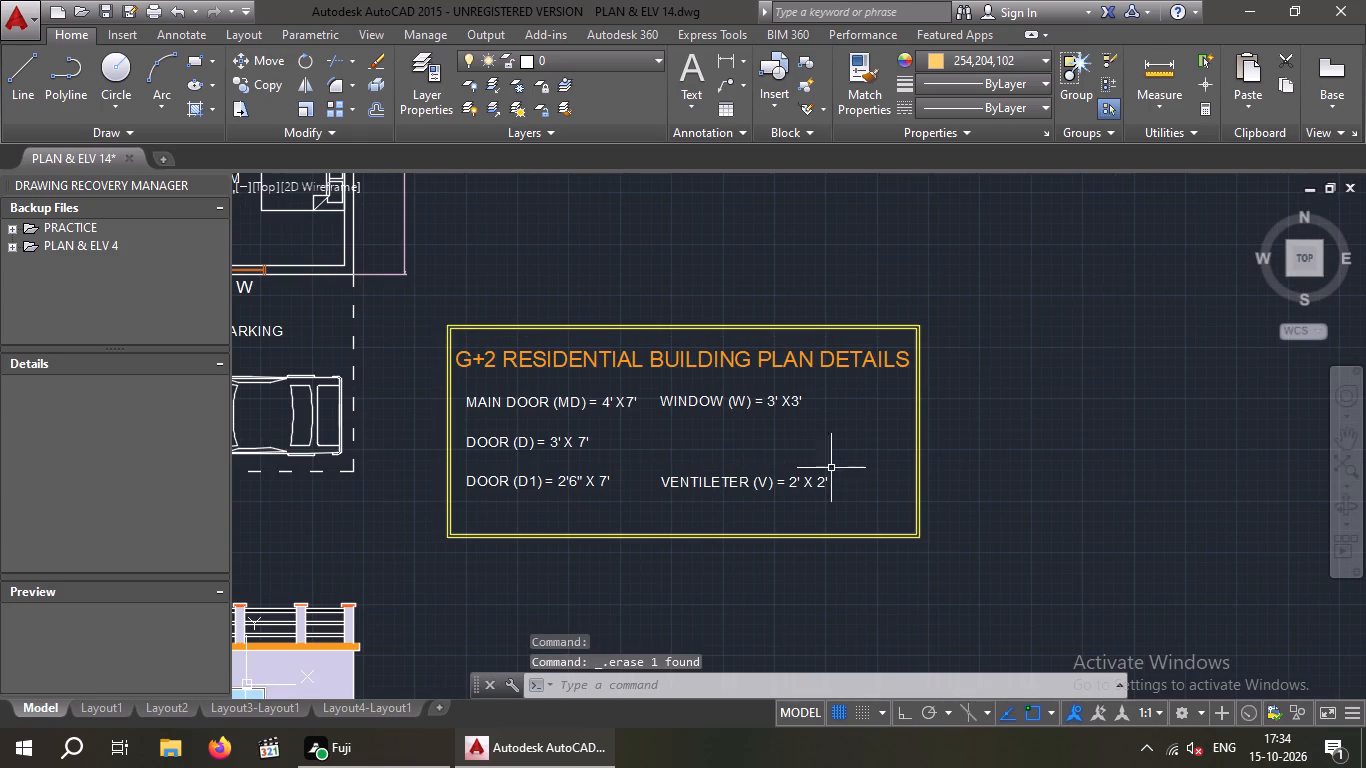
Edit the DOOR (D1) line in the copied table to read 2' X 7'.
scroll(678, 444, "down", 1)
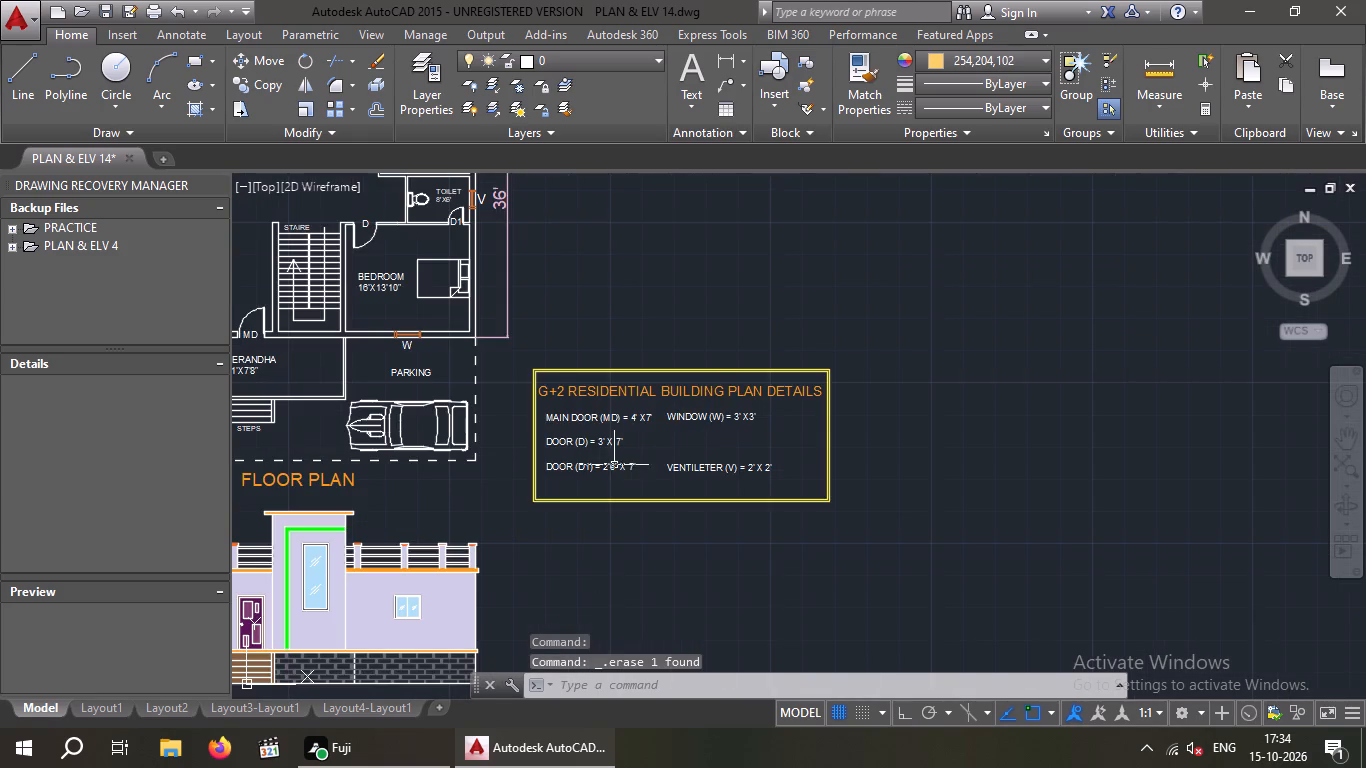
scroll(606, 467, "up", 2)
scroll(610, 469, "down", 1)
scroll(615, 474, "up", 3)
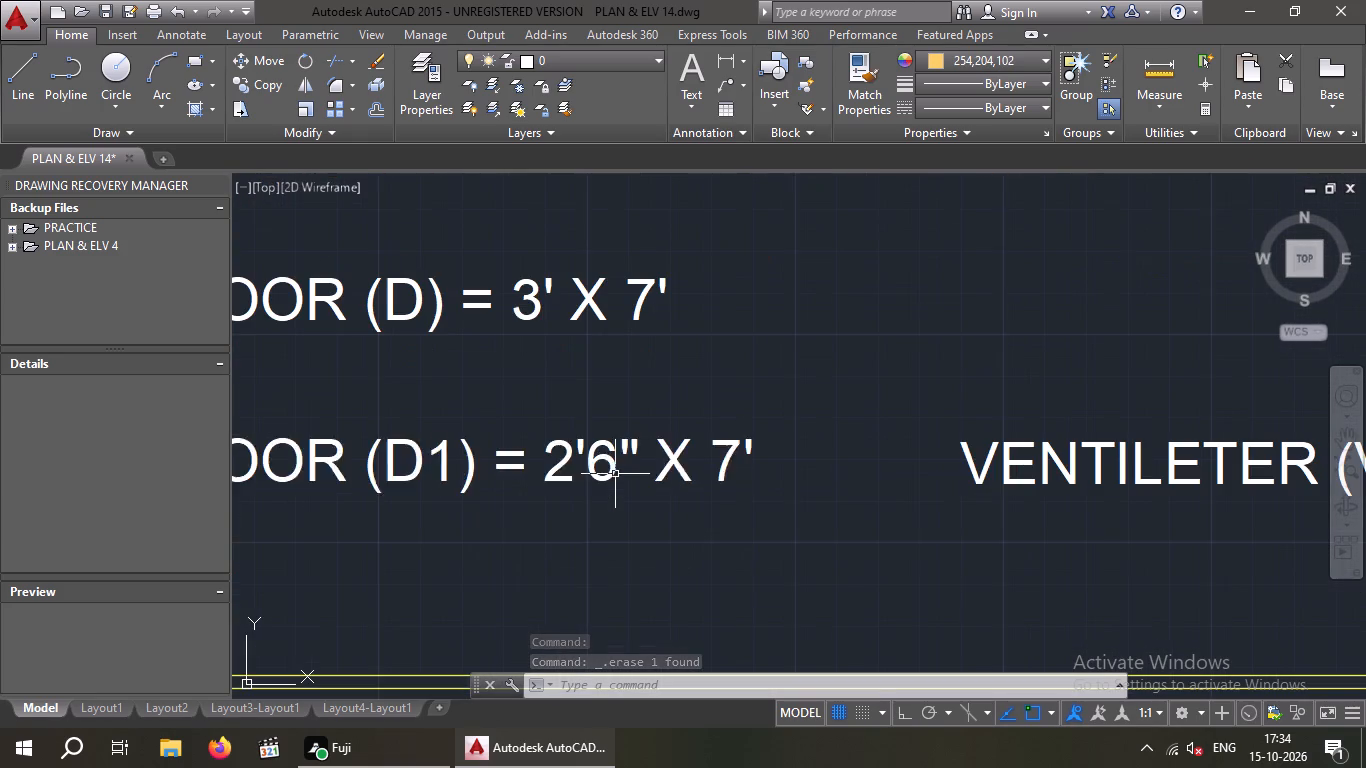
double_click(606, 474)
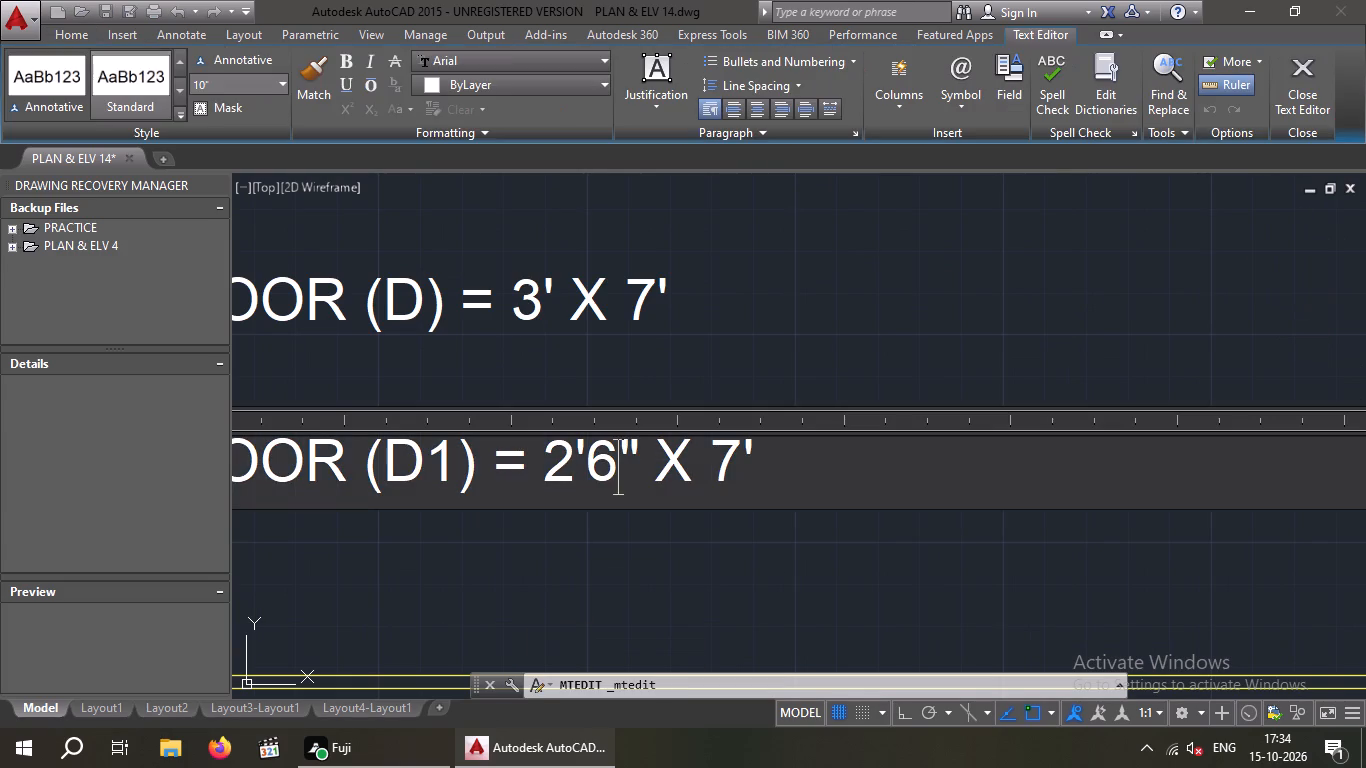
key("Right")
key("BackSpace")
key("BackSpace")
left_click(785, 333)
Move the VENTILETER (V) line up into the empty row beneath the WINDOW (W) line.
scroll(781, 333, "down", 2)
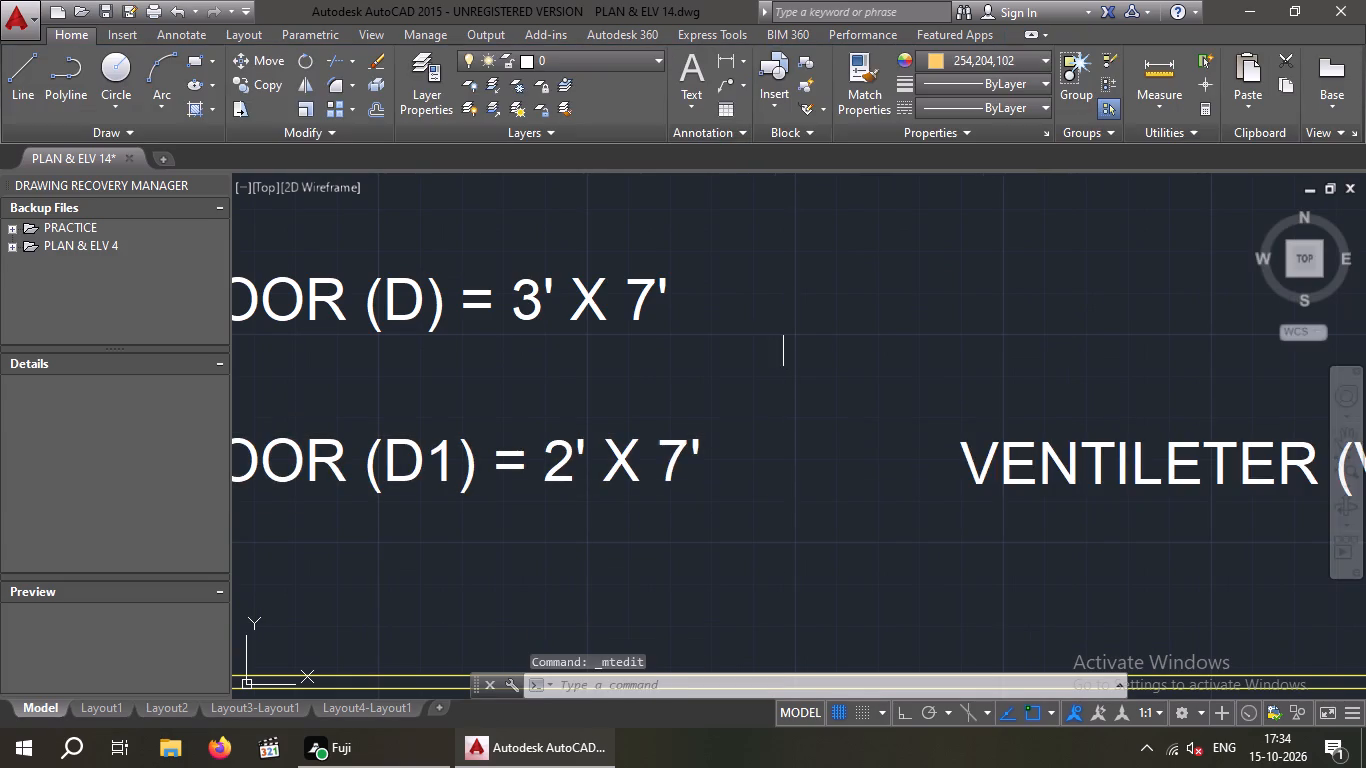
scroll(779, 342, "down", 1)
middle_click_drag(779, 347, 809, 385)
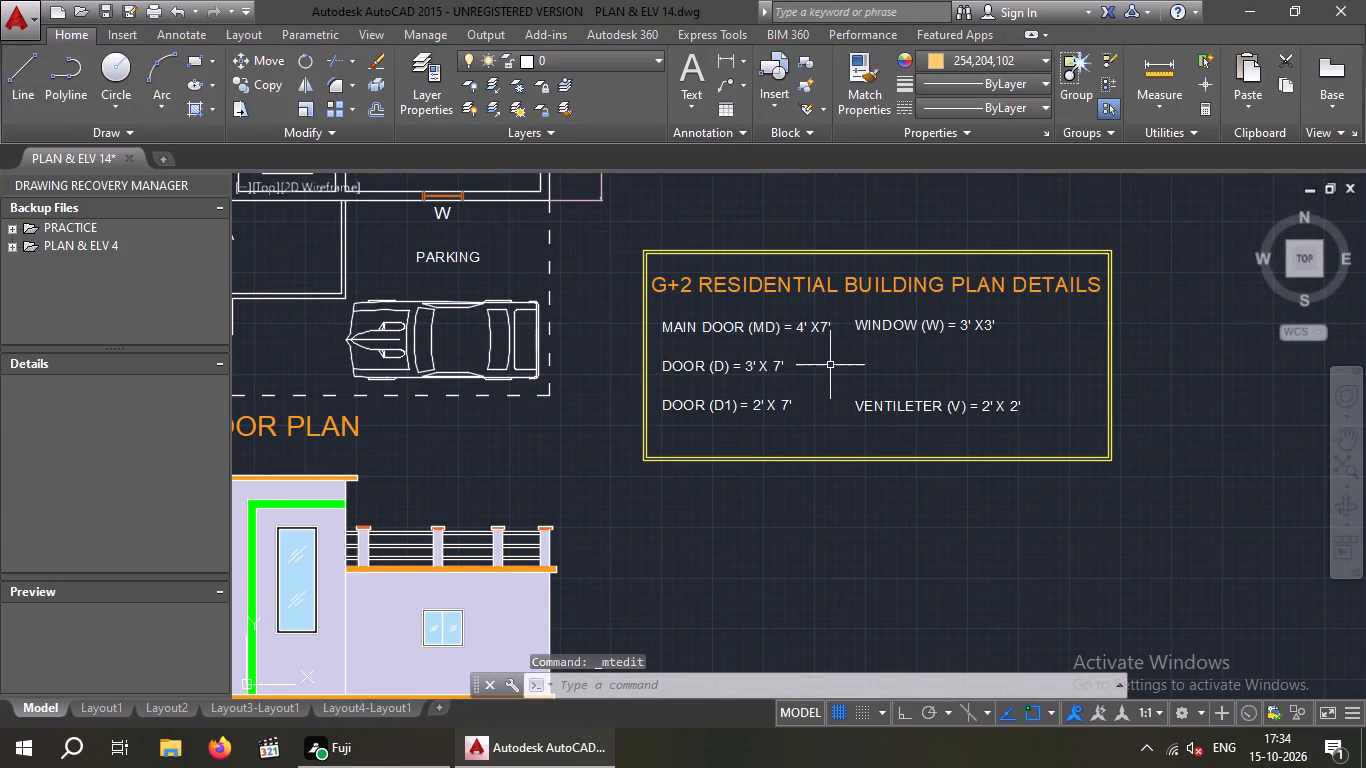
middle_click_drag(831, 365, 867, 362)
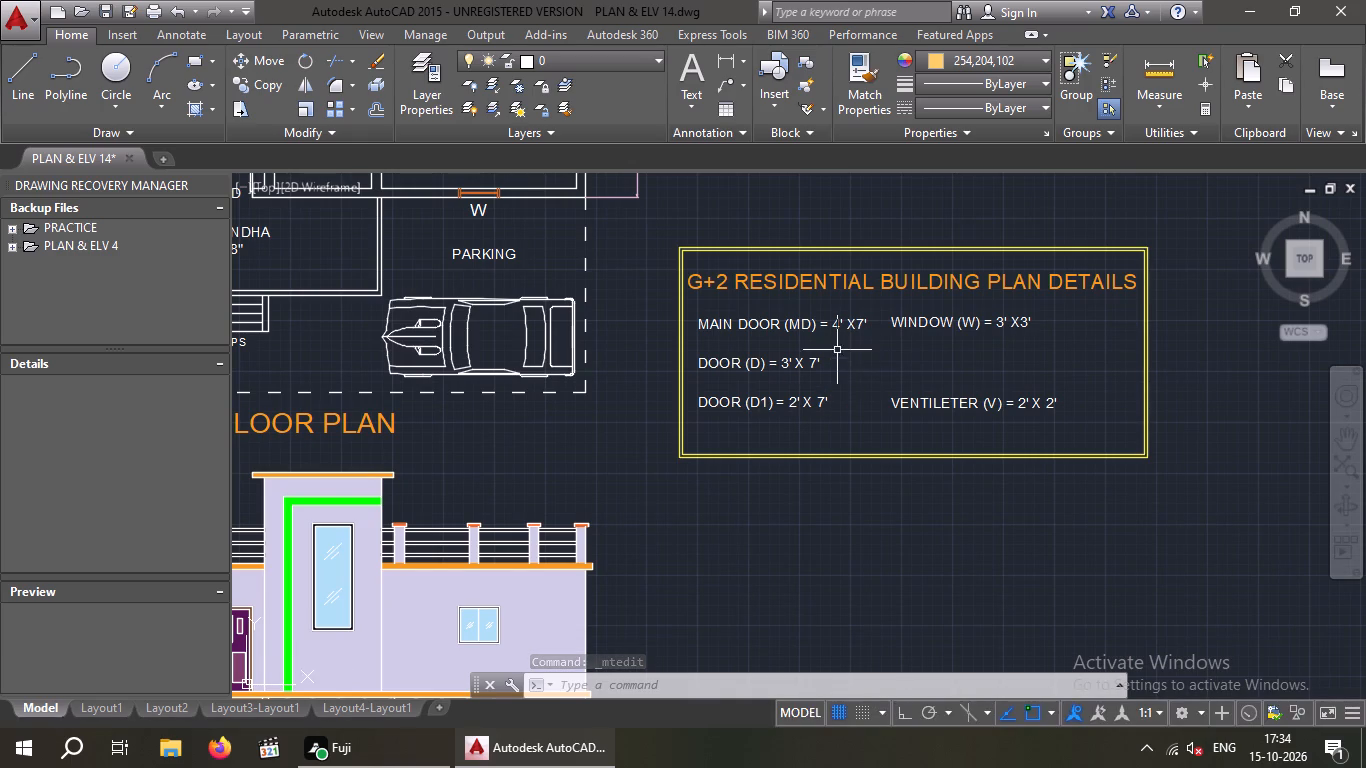
left_click(952, 404)
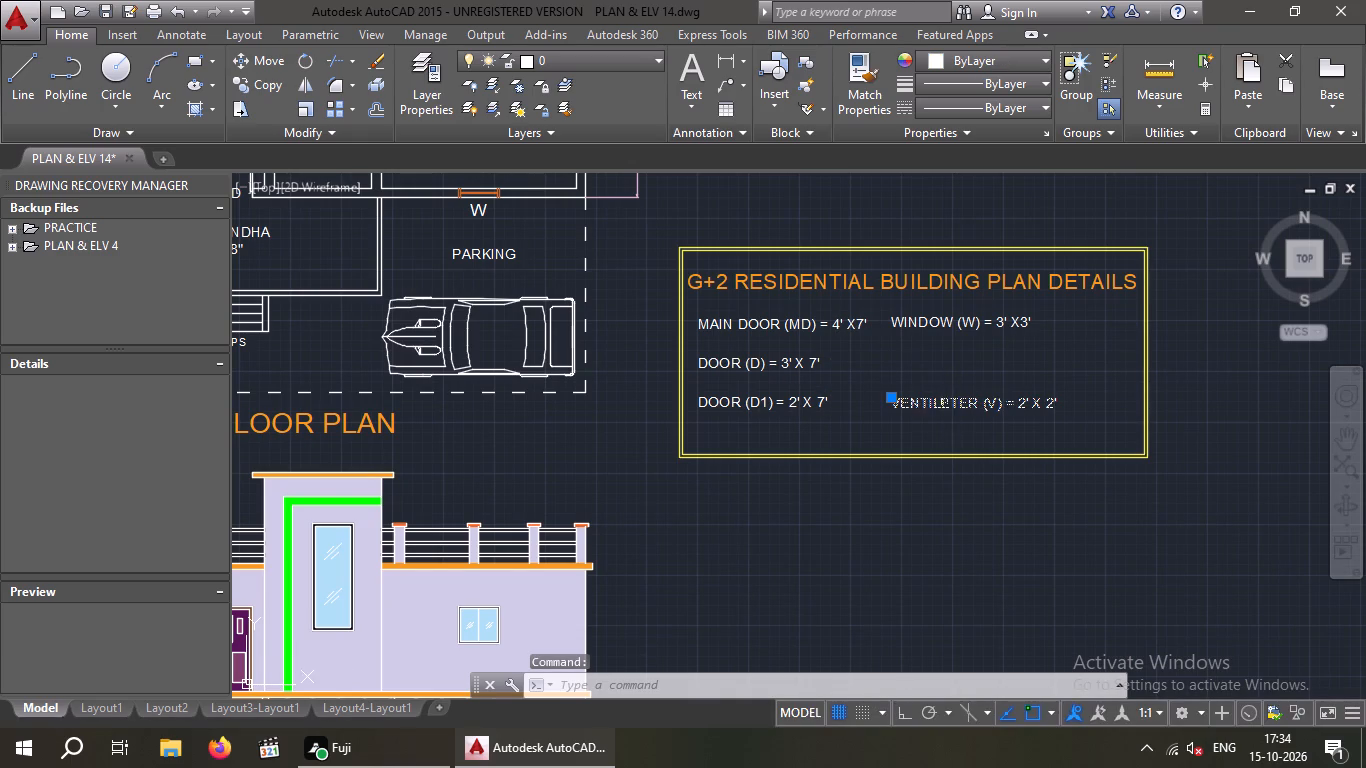
left_click(255, 61)
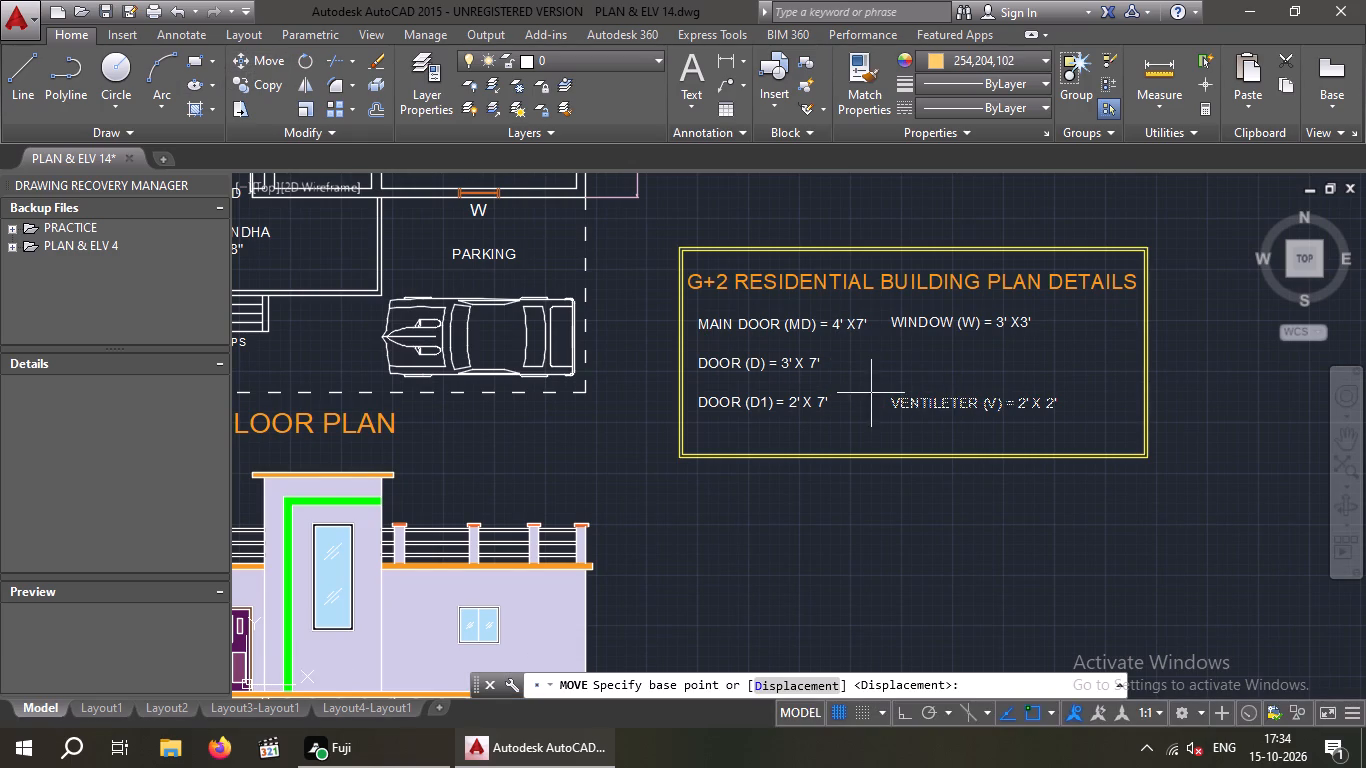
left_click(892, 399)
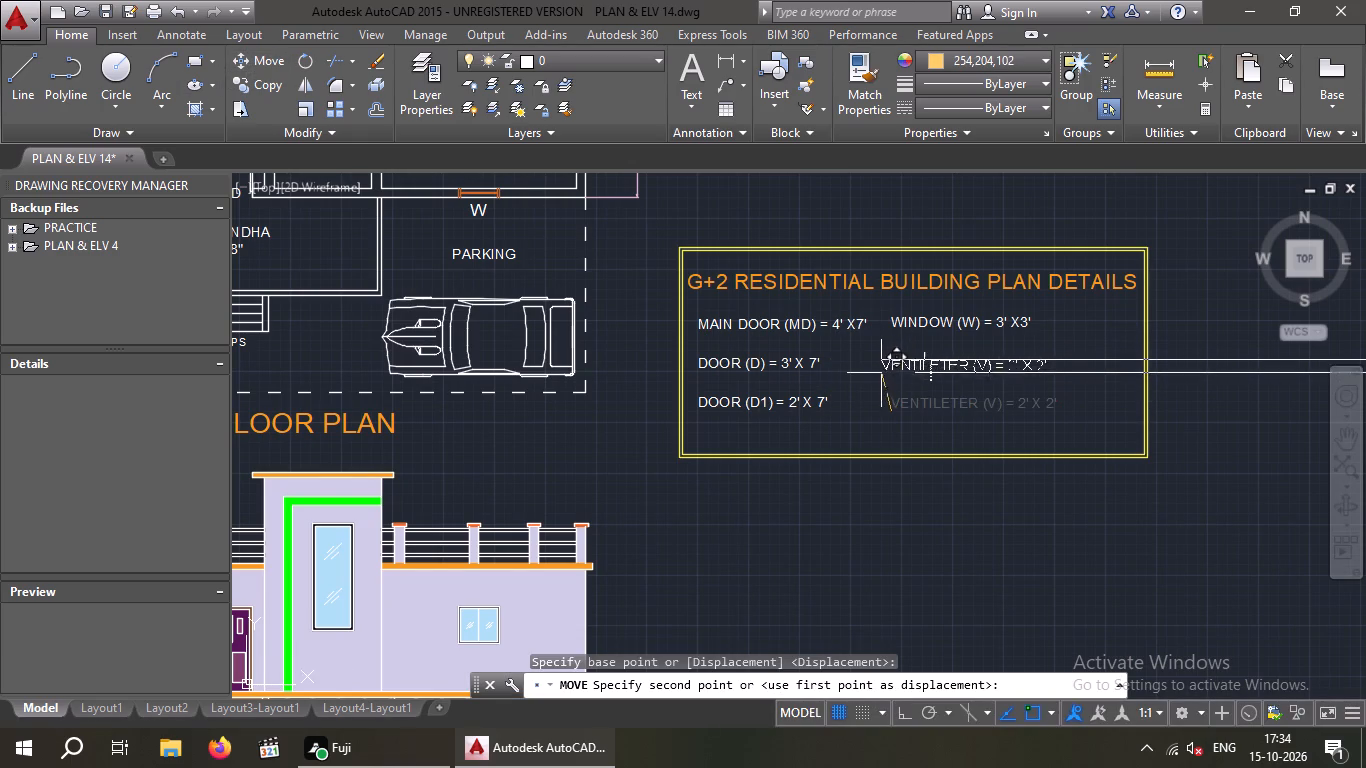
left_click(888, 373)
Replace the copied table's title text with FLOOR PLAN DETAILS.
scroll(895, 389, "down", 1)
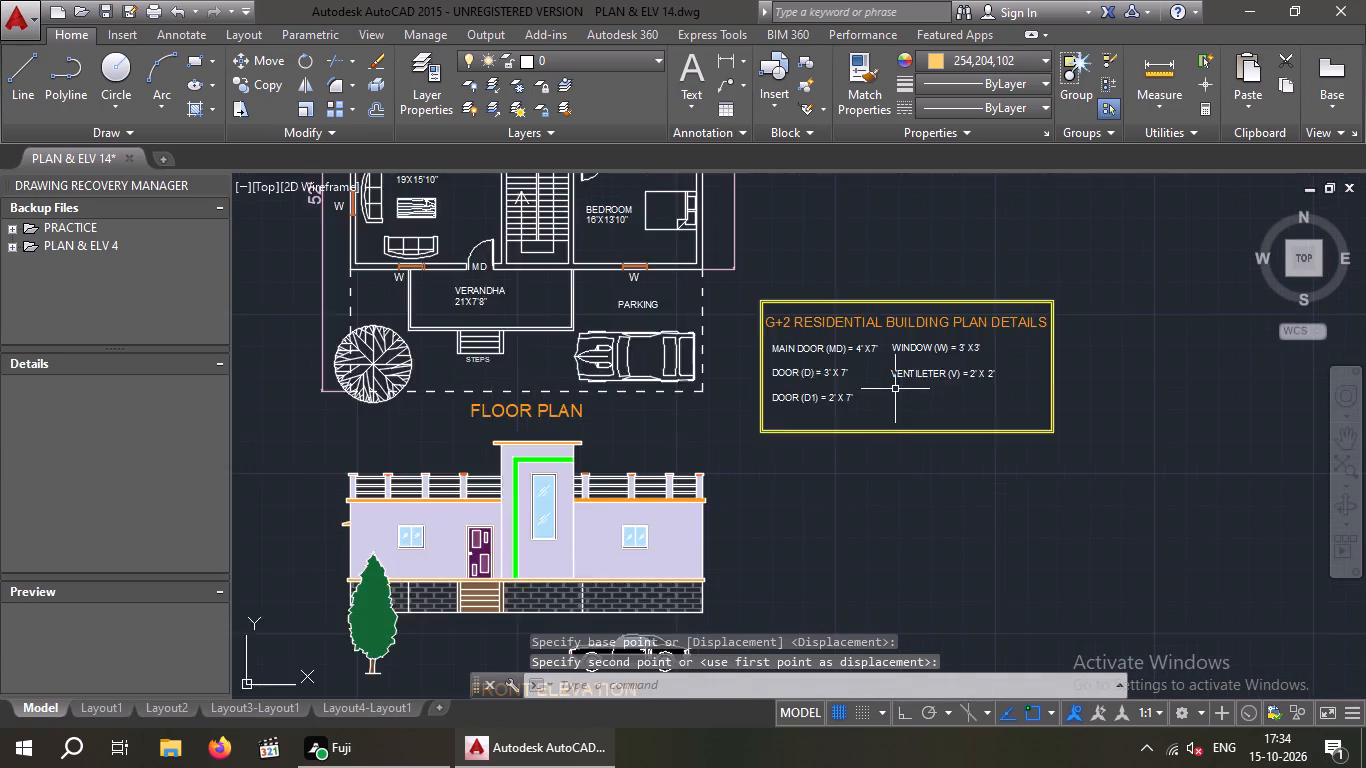
scroll(895, 389, "down", 1)
scroll(870, 359, "up", 2)
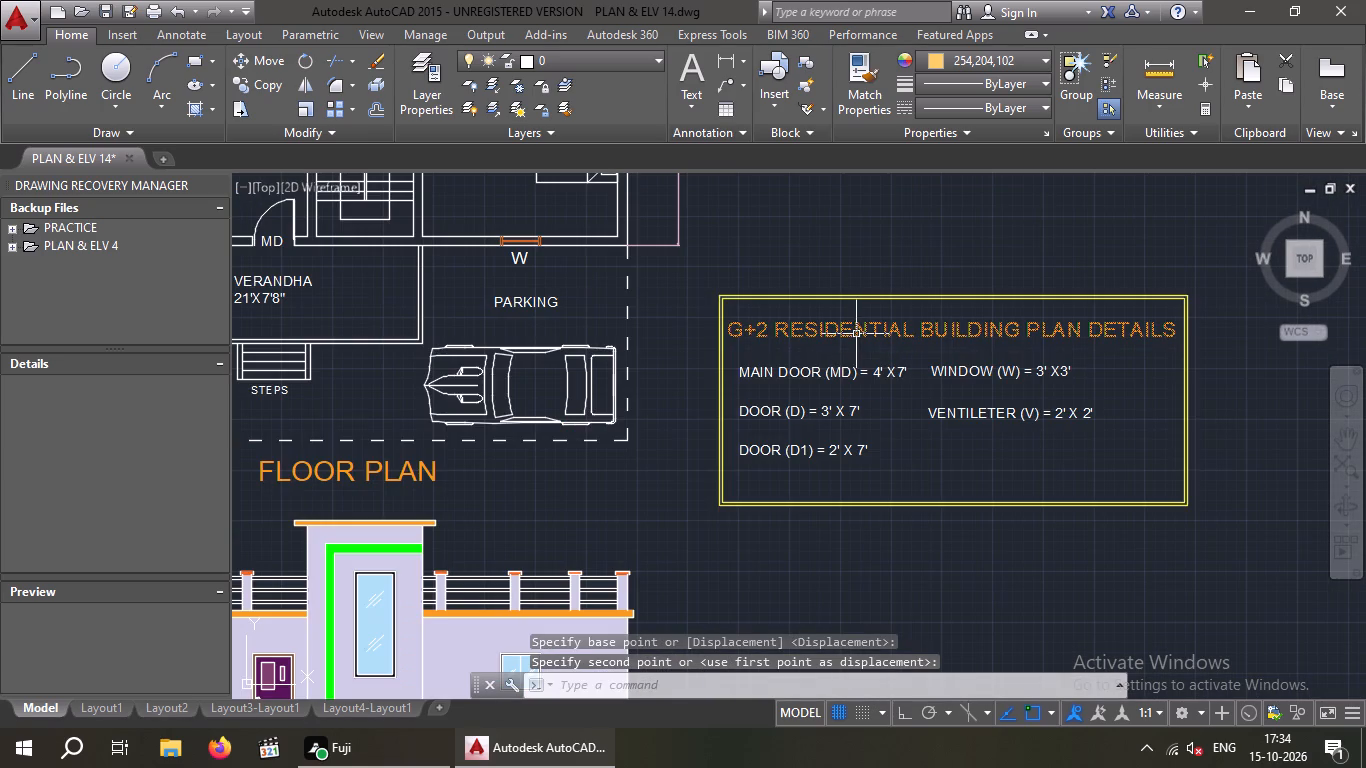
left_click(856, 334)
scroll(856, 334, "down", 3)
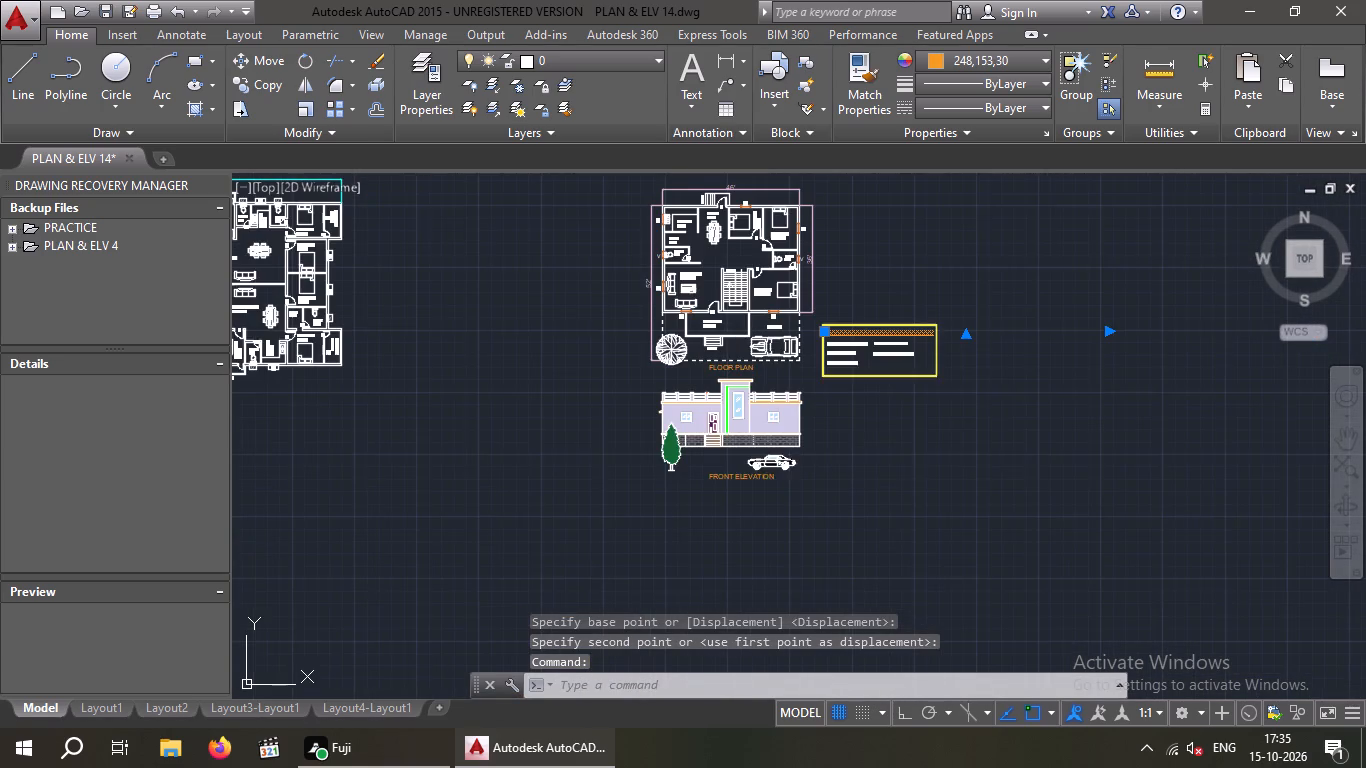
middle_click_drag(848, 361, 831, 388)
scroll(837, 379, "up", 2)
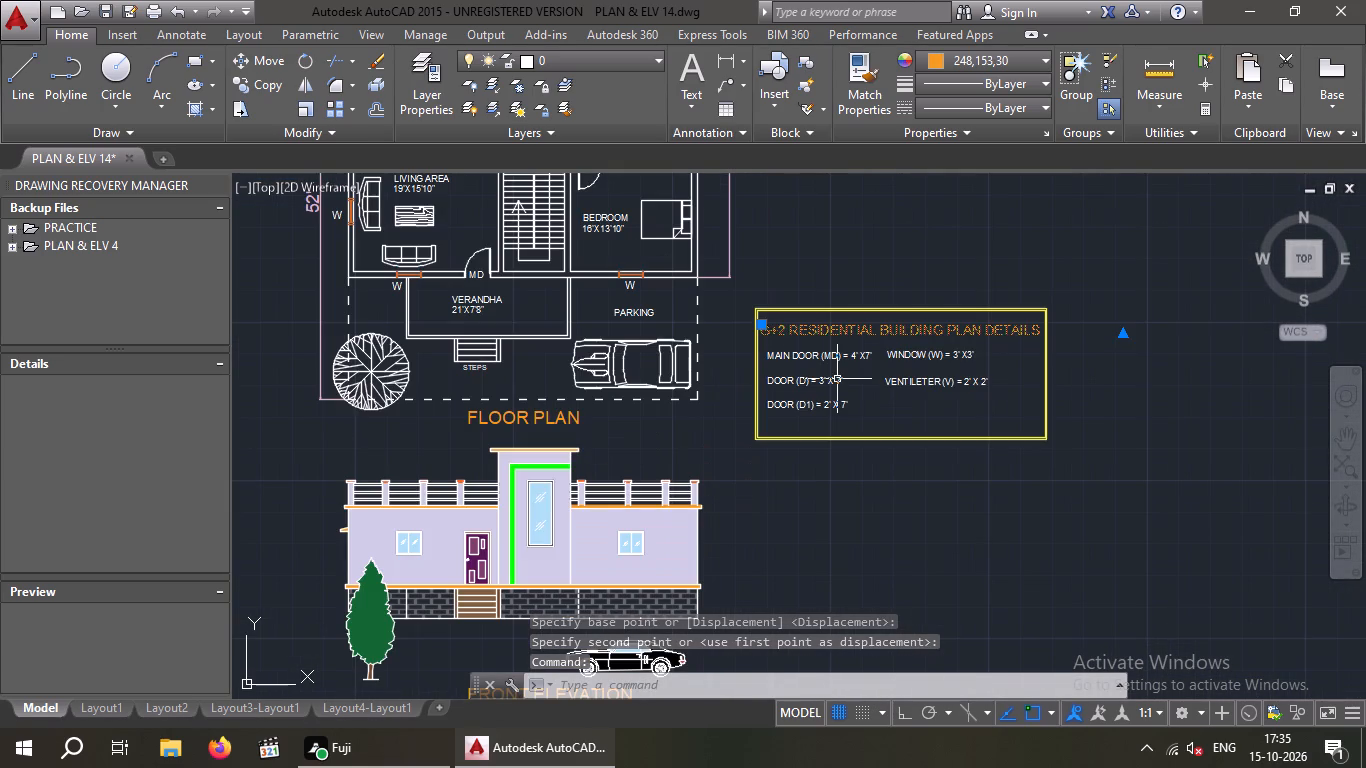
key("Escape")
double_click(848, 332)
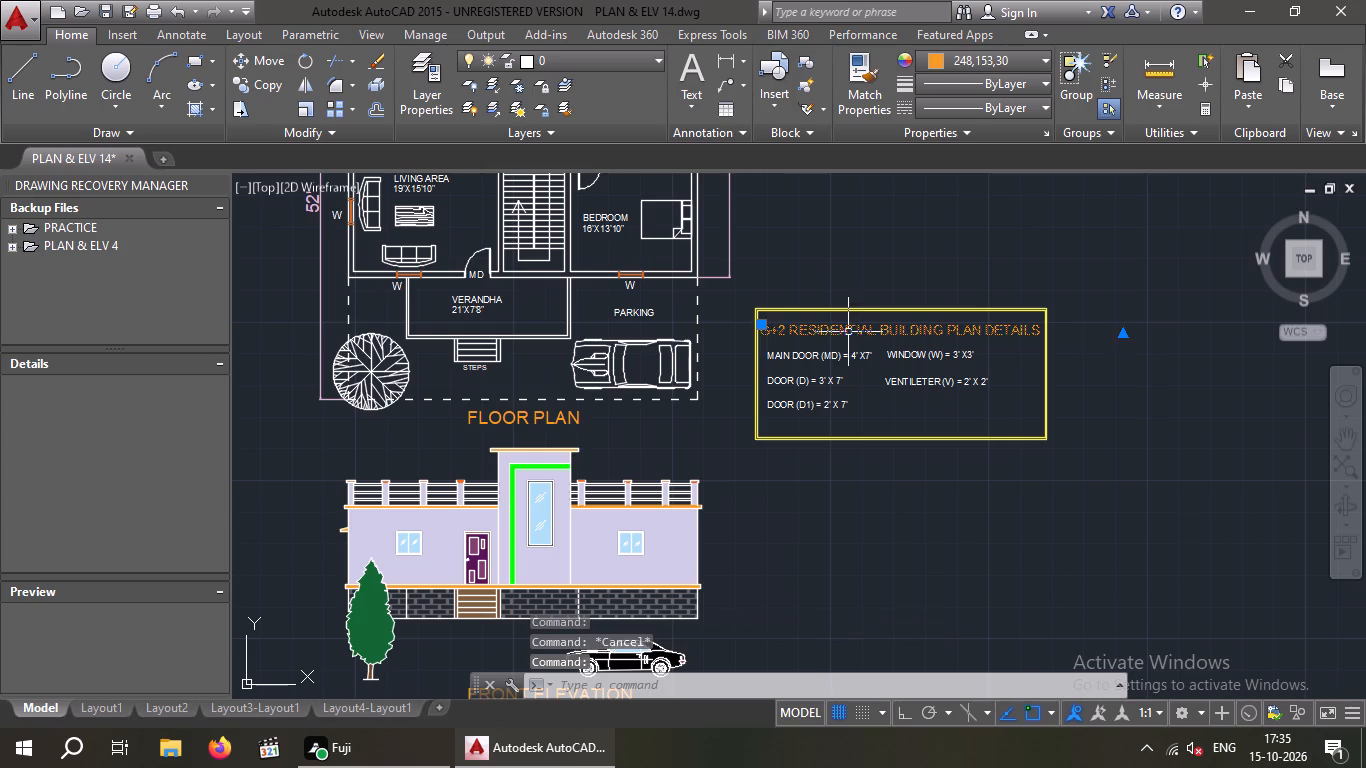
left_click(1037, 335)
key("BackSpace")
key("BackSpace")
key("BackSpace")
key("BackSpace")
key("BackSpace")
key("BackSpace")
key("BackSpace")
key("BackSpace")
key("BackSpace")
key("BackSpace")
key("BackSpace")
key("BackSpace")
key("BackSpace")
key("BackSpace")
key("BackSpace")
key("BackSpace")
key("BackSpace")
key("BackSpace")
key("BackSpace")
key("BackSpace")
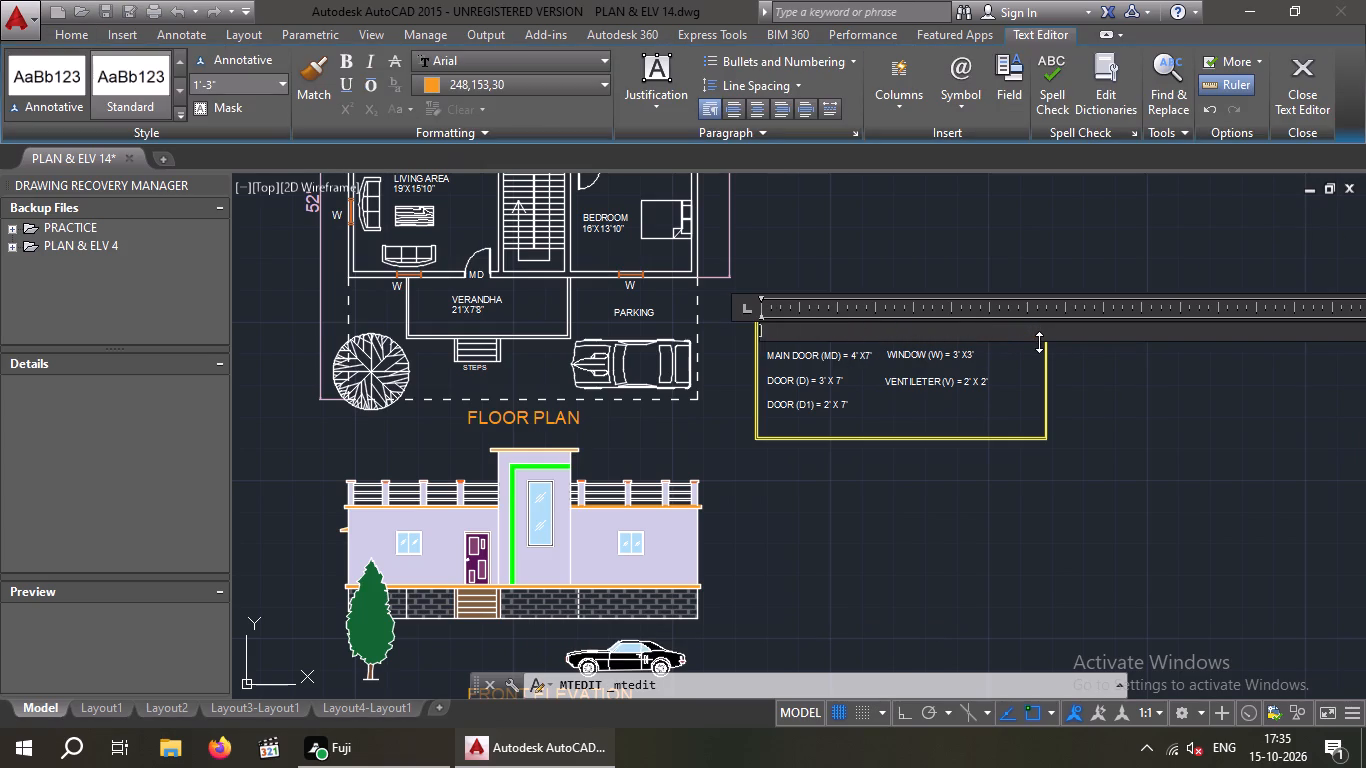
type("FLOOR")
key("space")
type("PL")
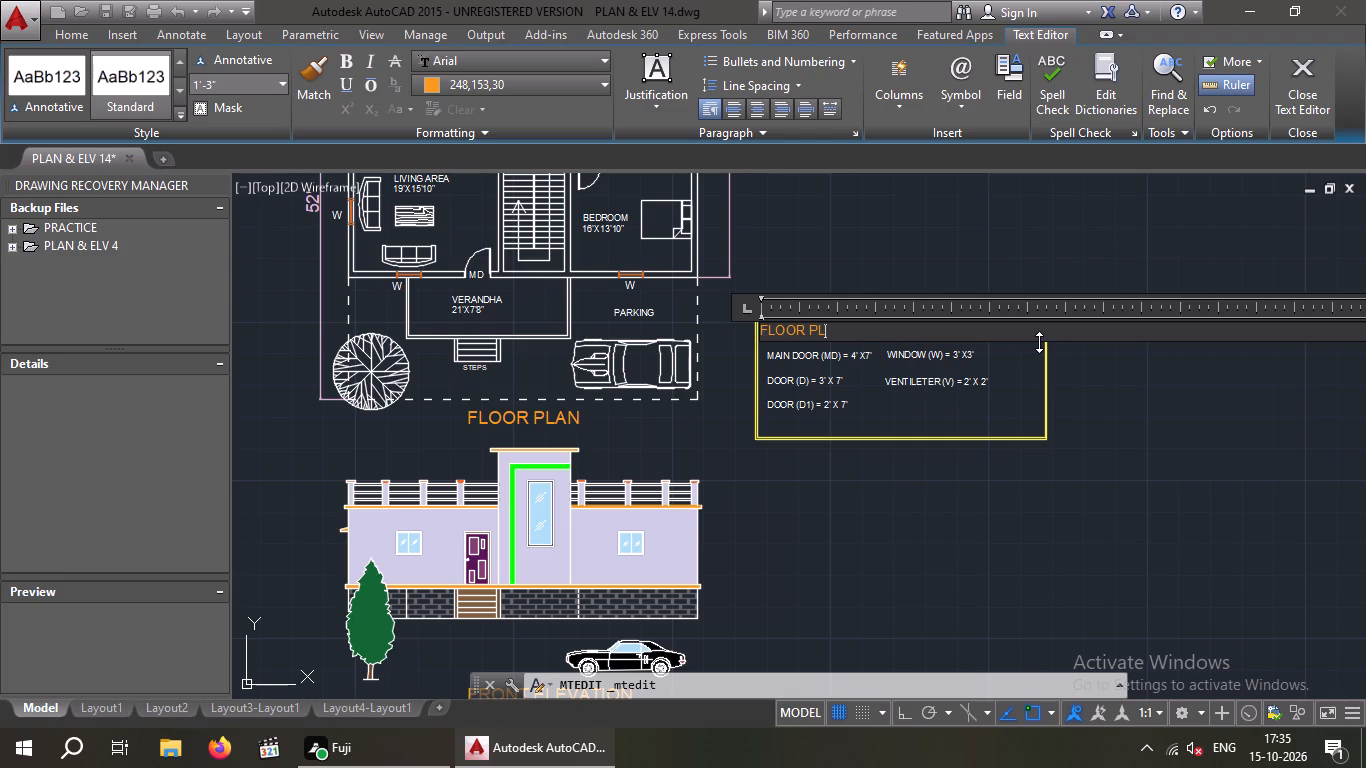
key("a")
type("N")
key("space")
type("DETAIL")
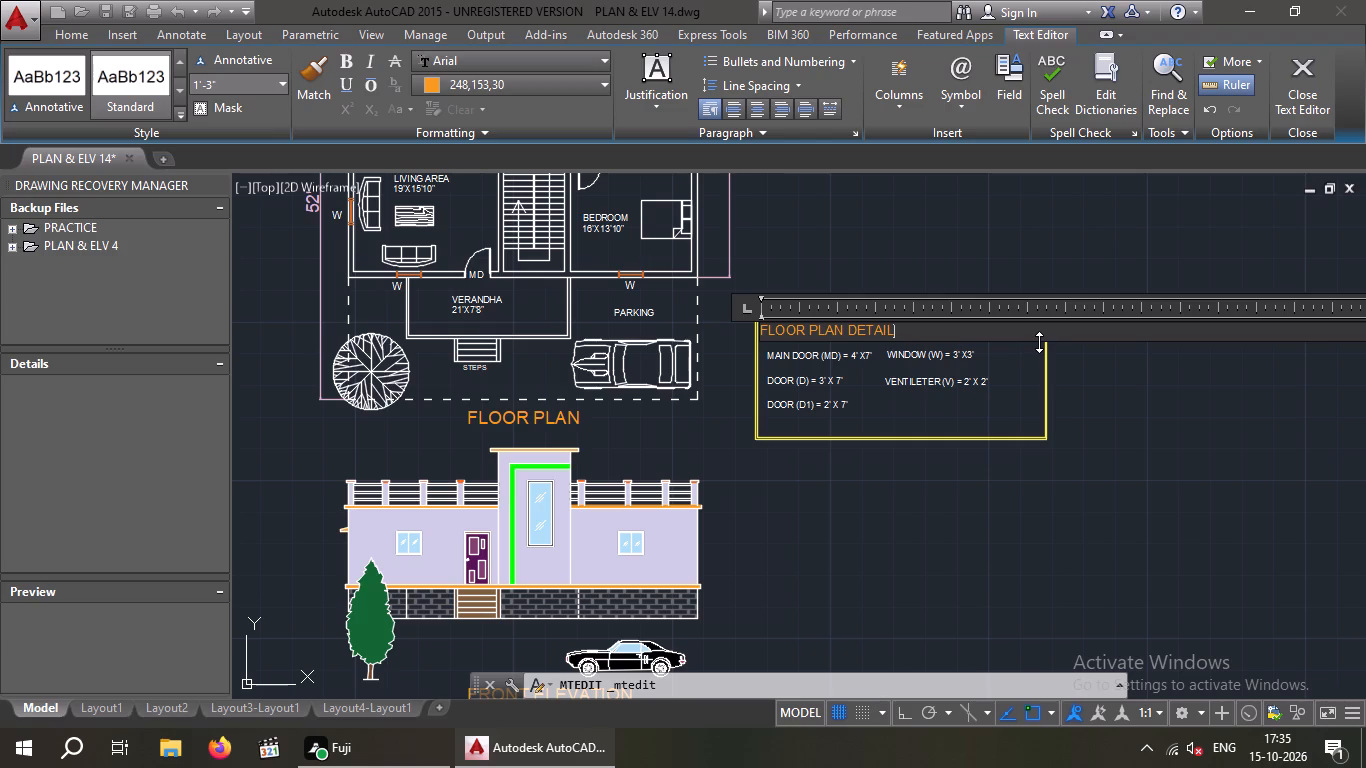
key("s")
left_click(976, 412)
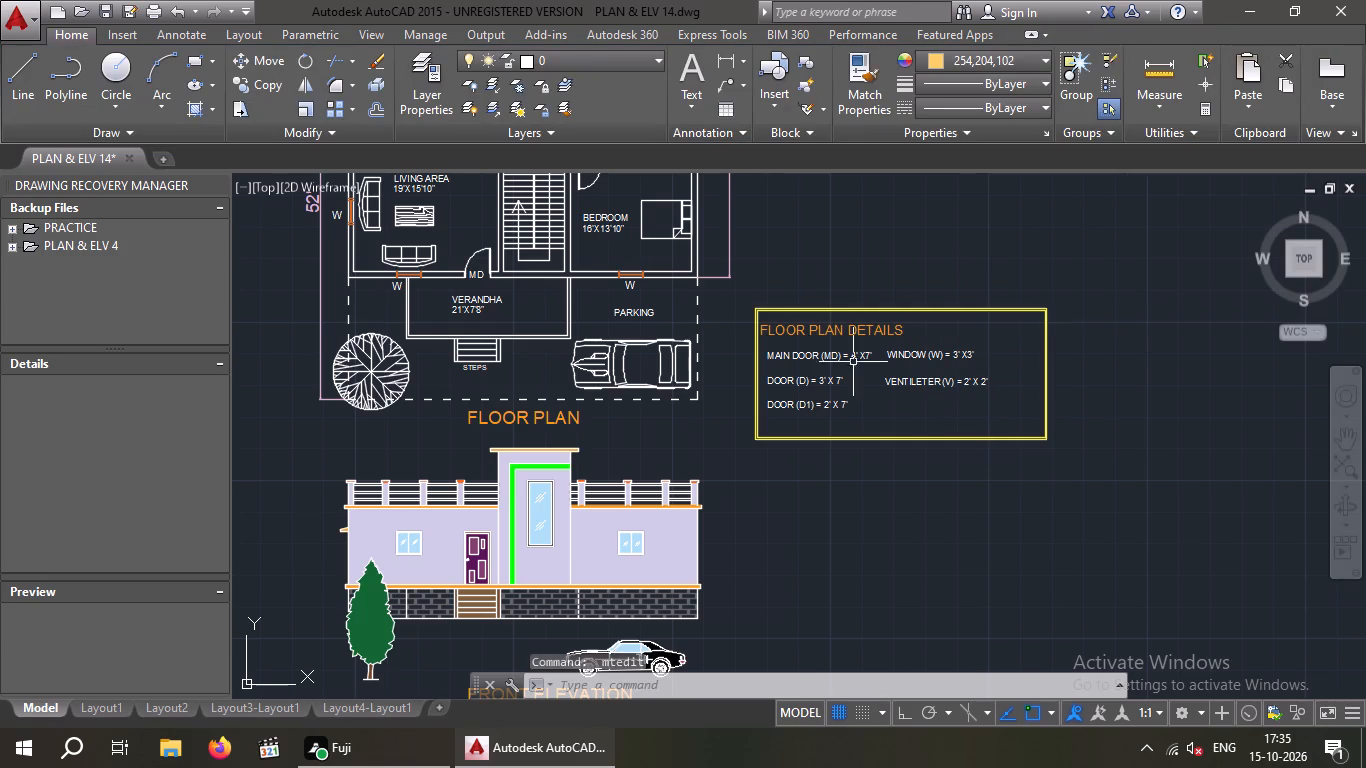
Move the FLOOR PLAN DETAILS title sideways so it sits centred within the top of the table frame.
scroll(829, 330, "up", 2)
left_click(839, 332)
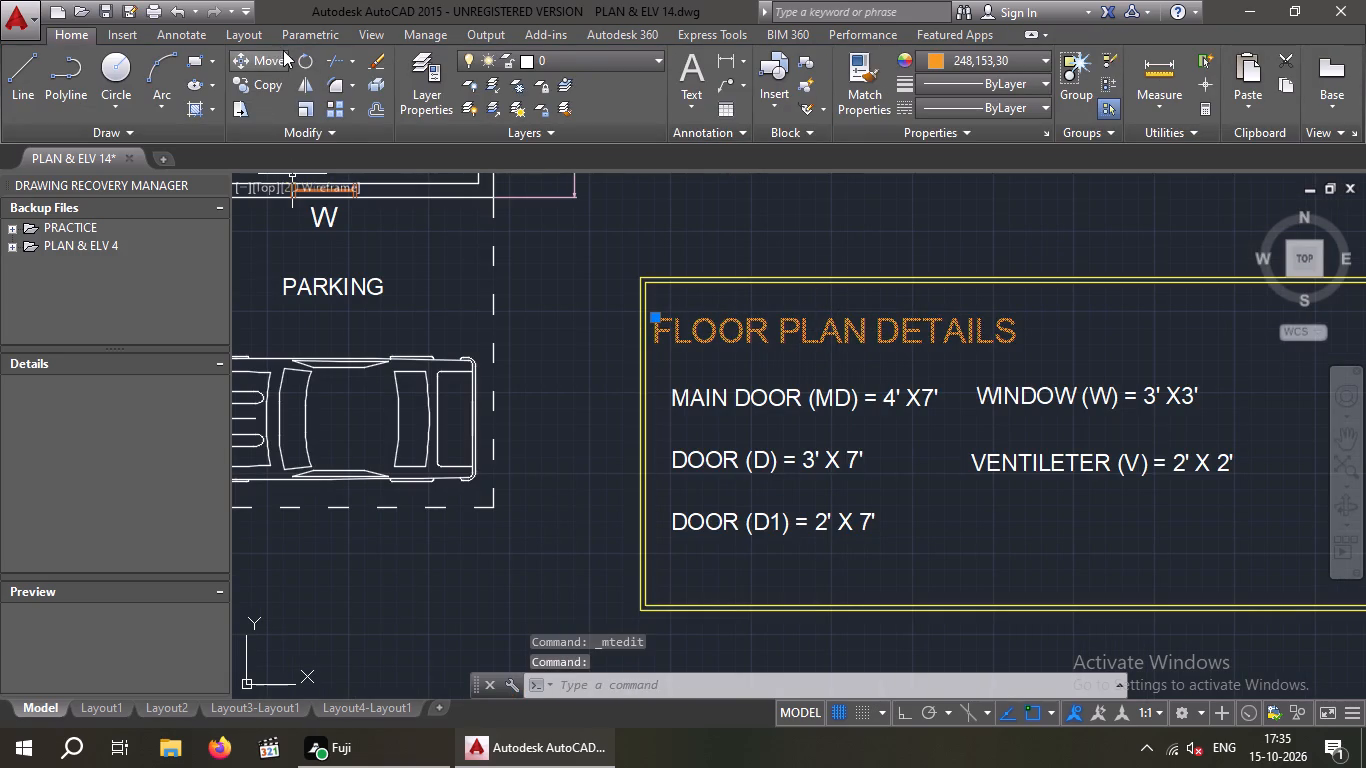
left_click(260, 60)
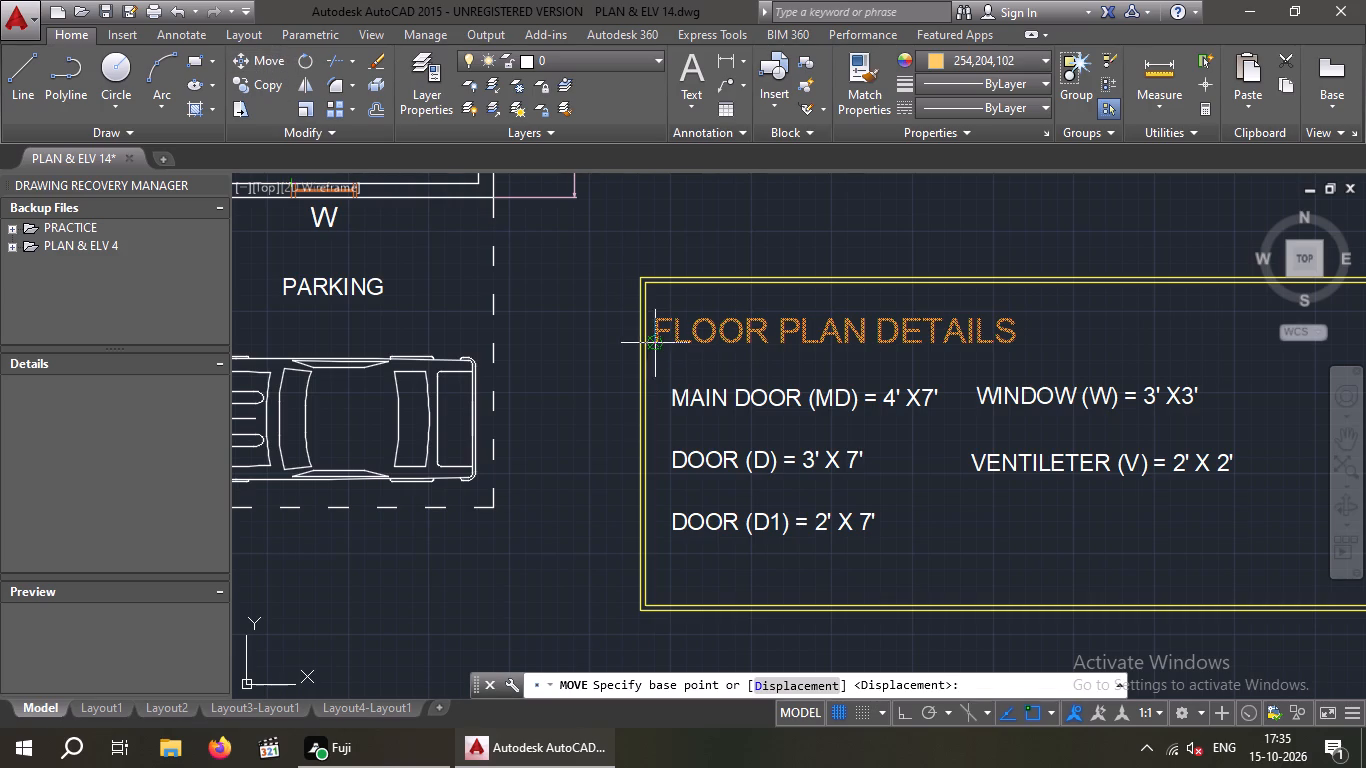
left_click_drag(652, 347, 679, 358)
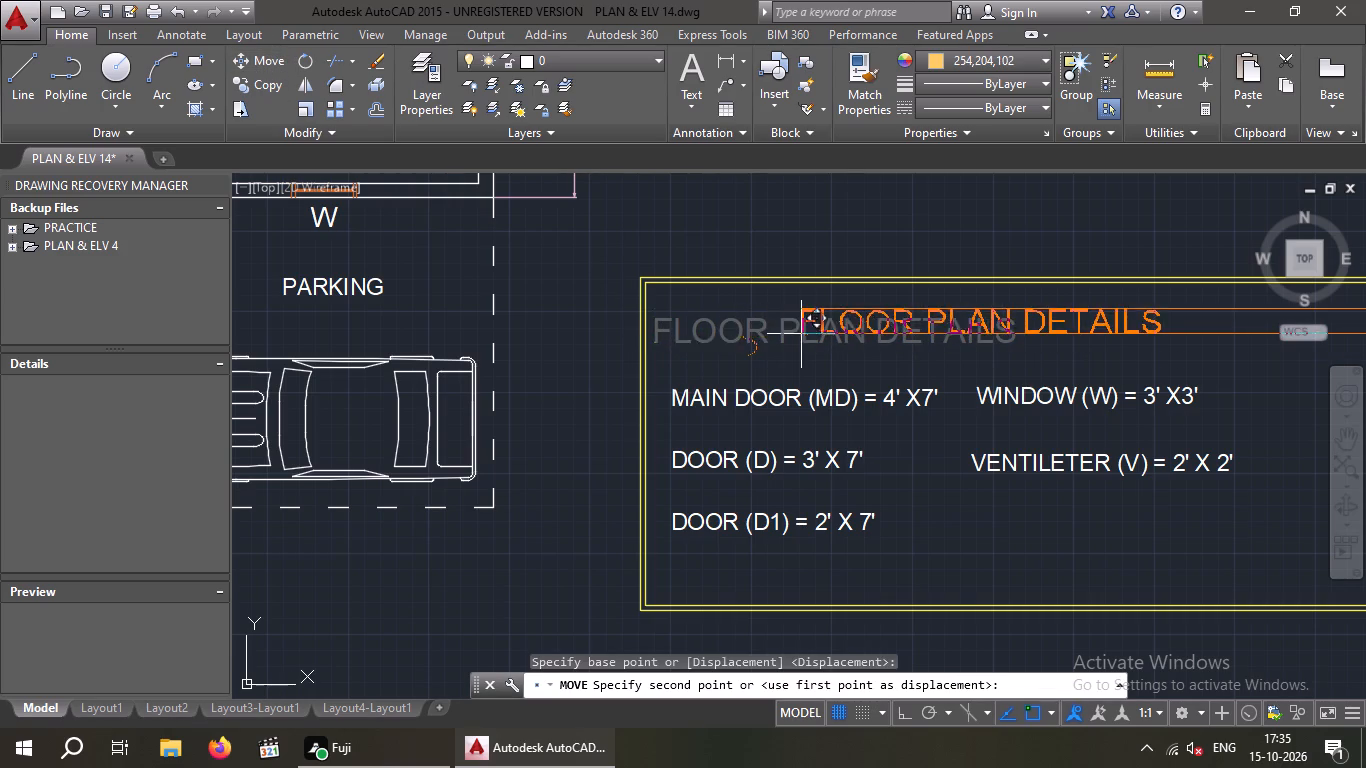
left_click(838, 335)
Draw a Magenta rectangle as a border around the floor plan, front elevation and FLOOR PLAN DETAILS table.
scroll(833, 338, "down", 2)
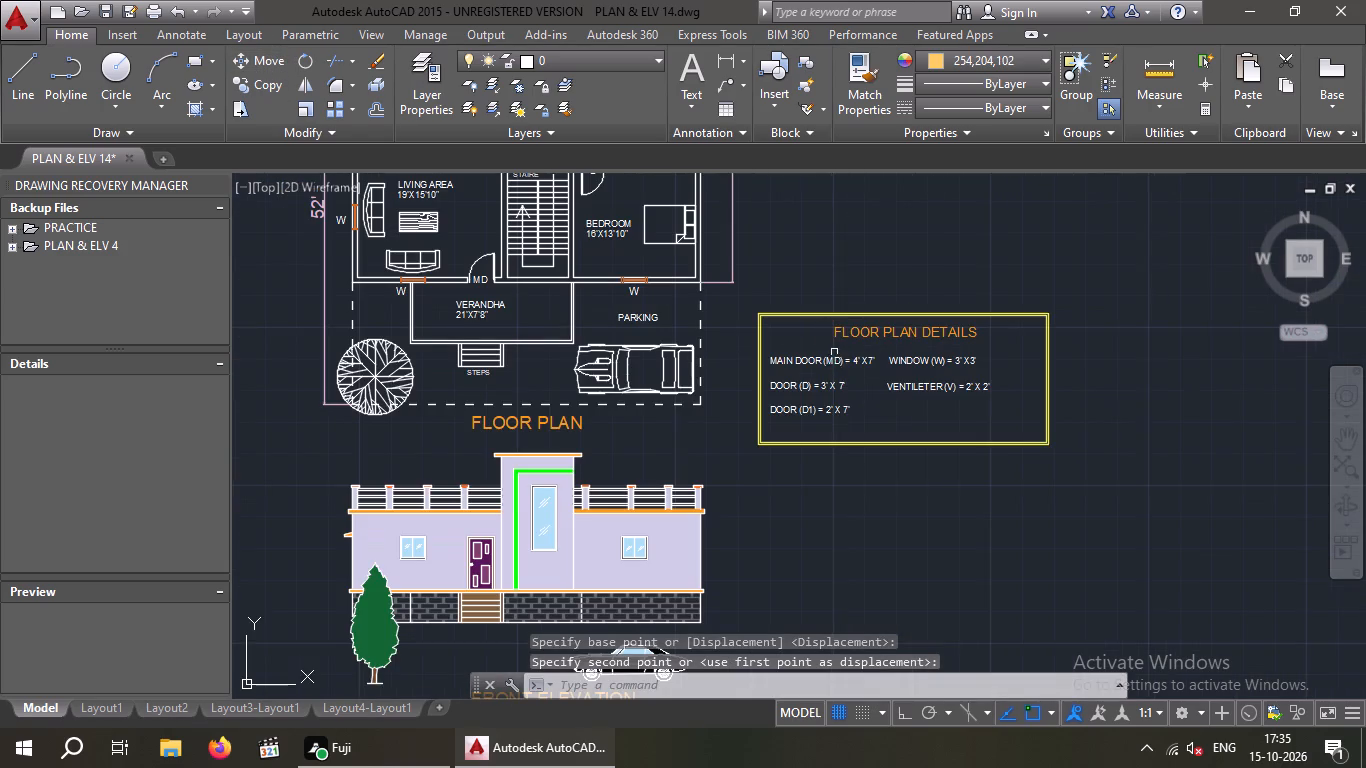
middle_click_drag(879, 409, 784, 441)
scroll(788, 419, "down", 2)
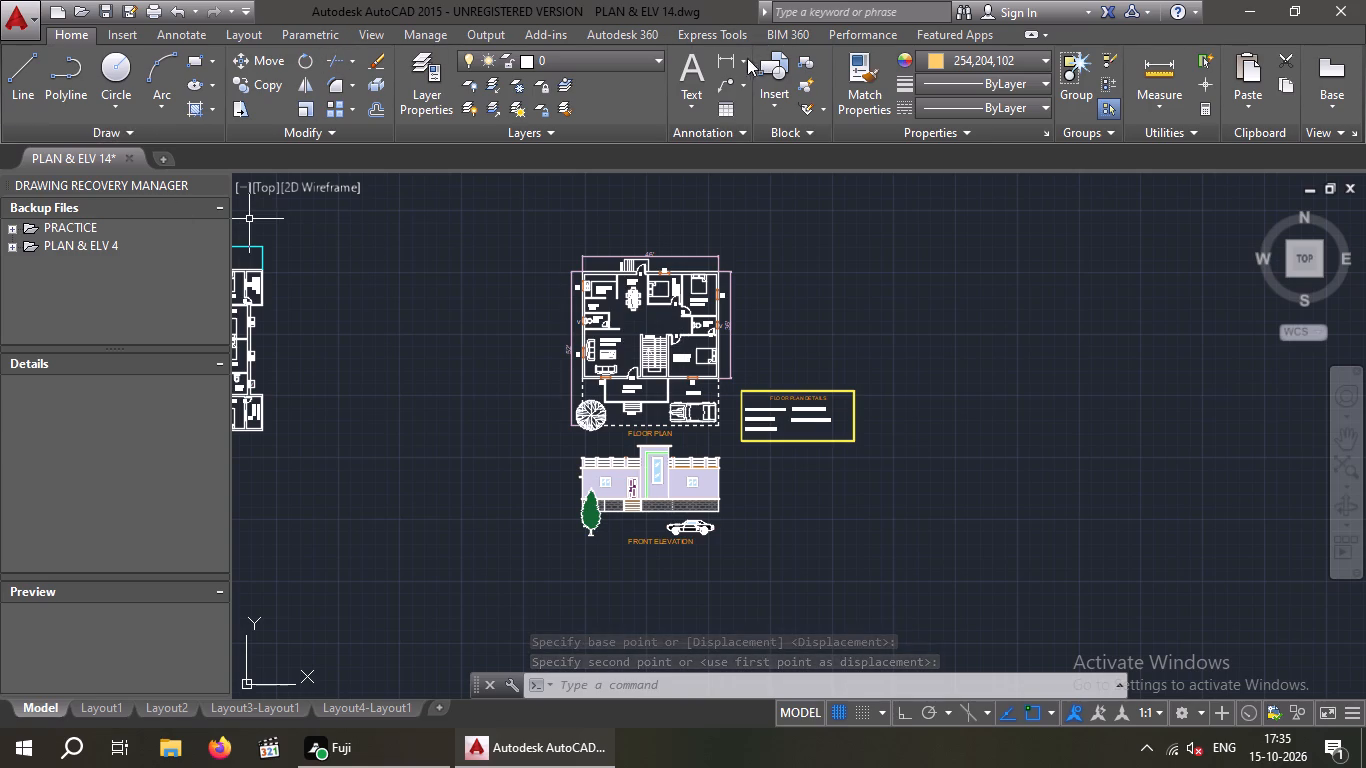
left_click(187, 61)
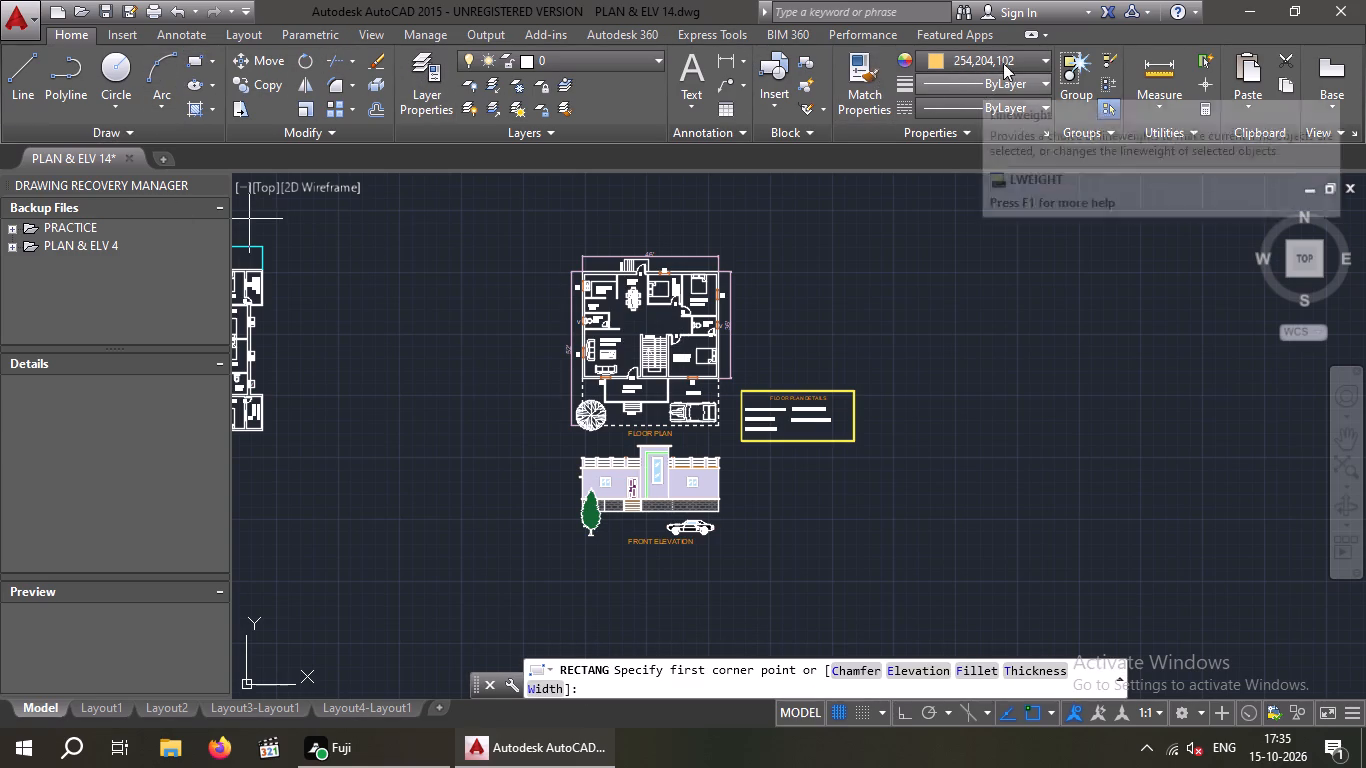
left_click(1046, 57)
left_click(1034, 261)
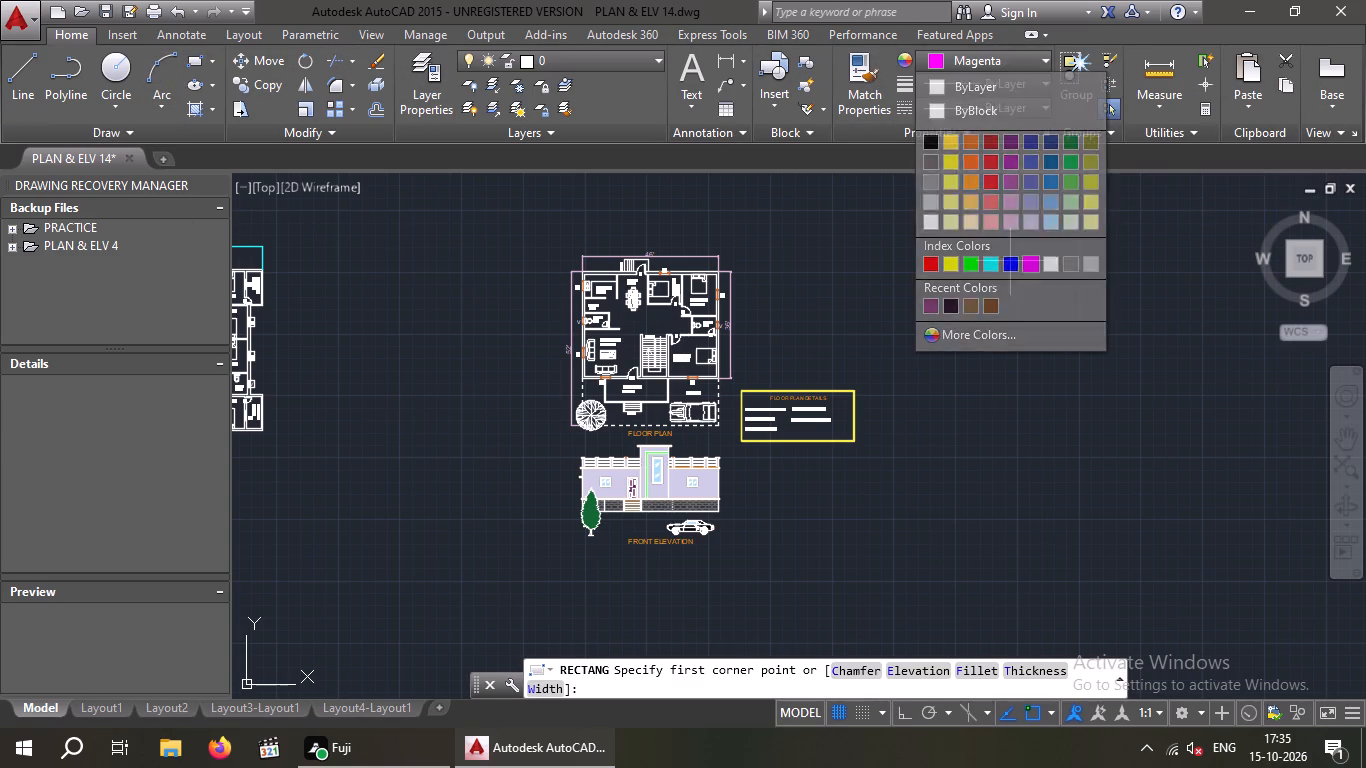
left_click(550, 247)
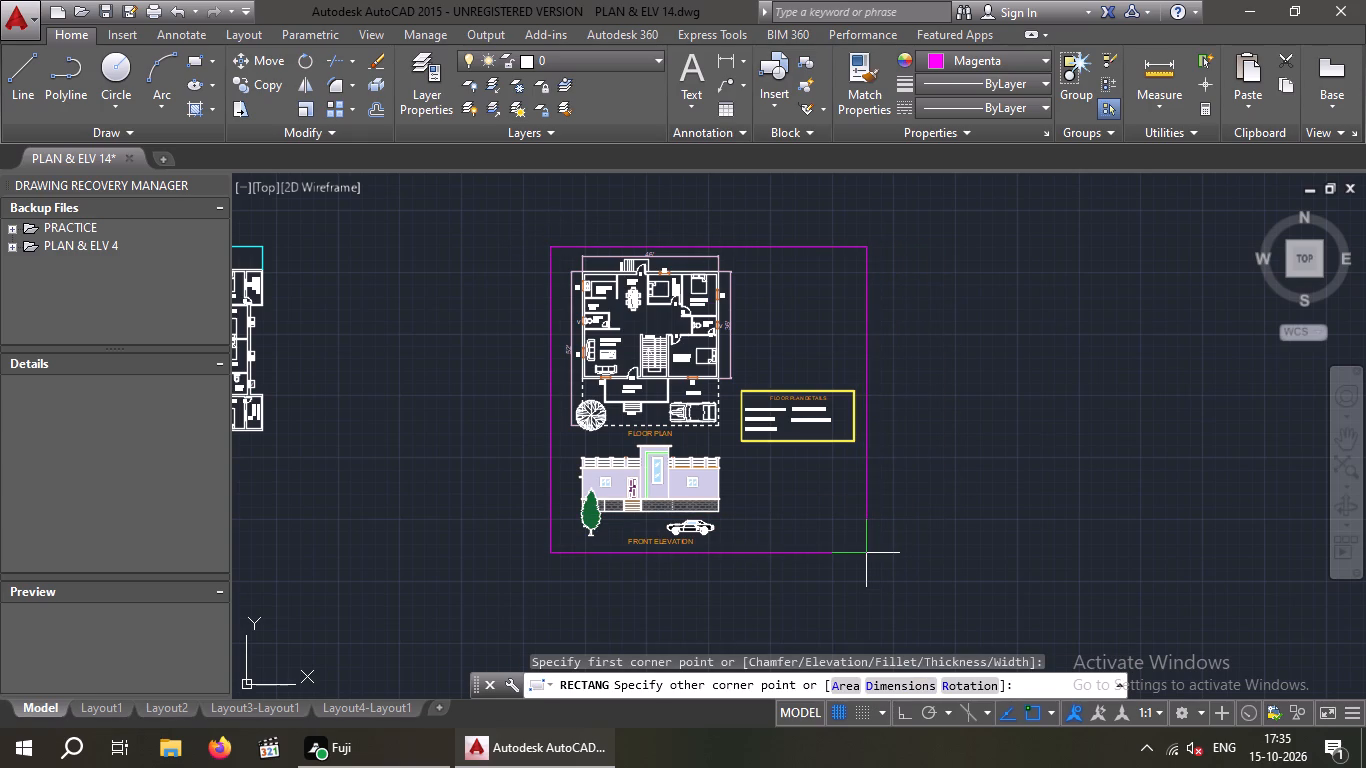
left_click(864, 553)
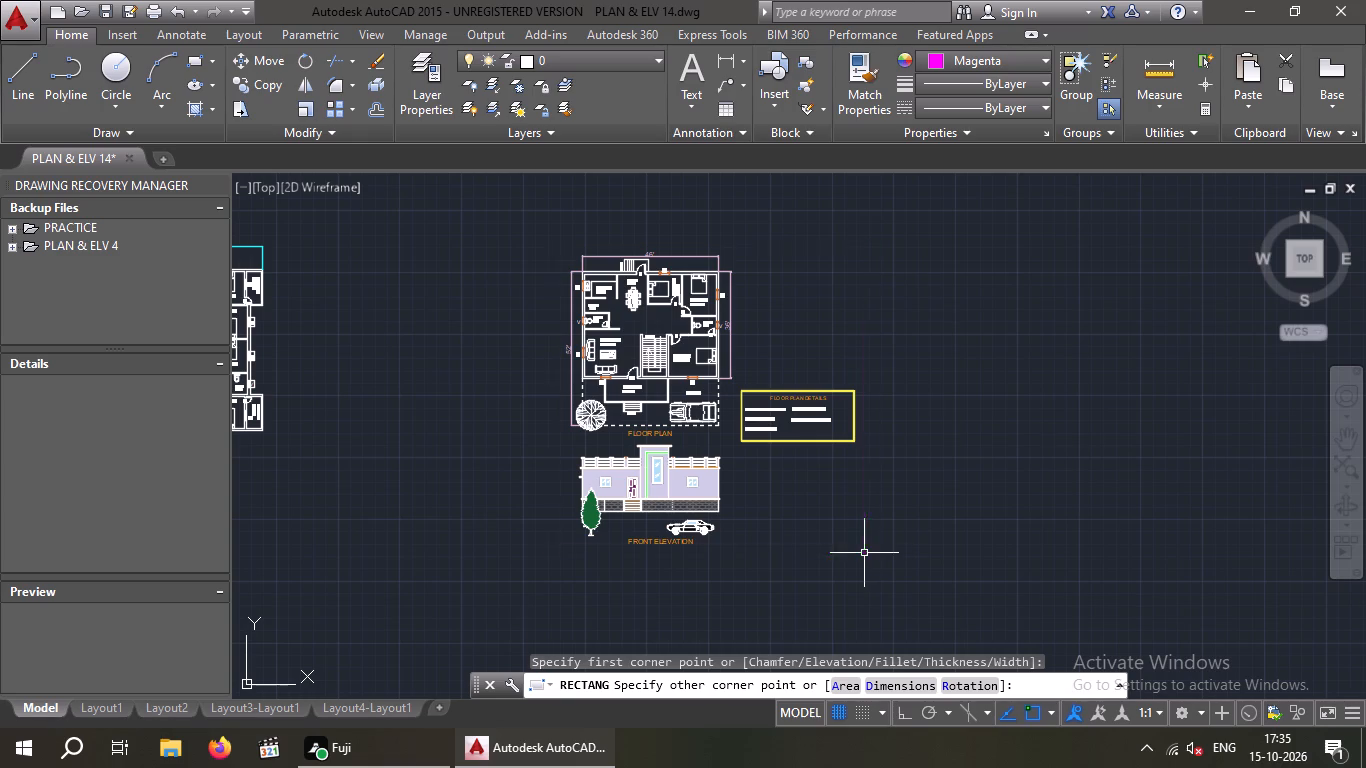
key("Escape")
key("Escape")
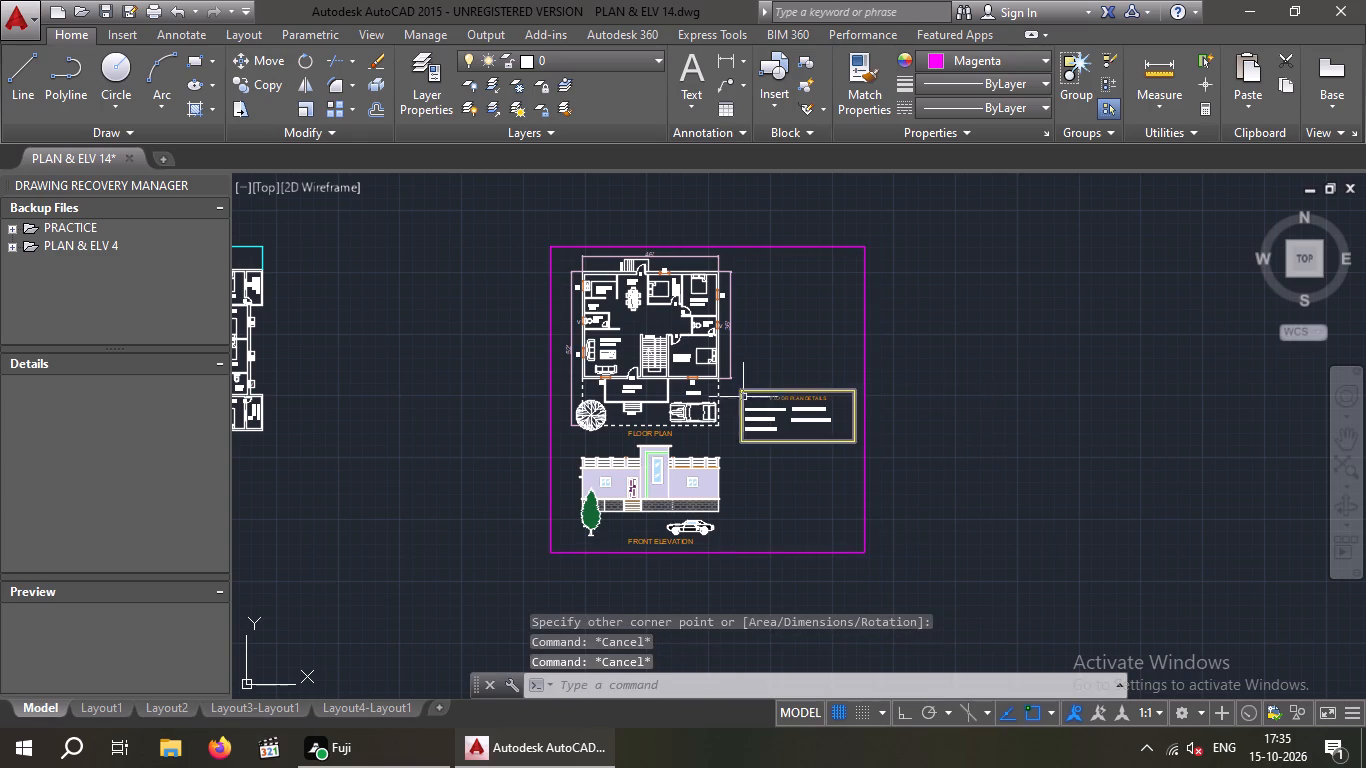
Inspect the bordered sheet, checking the front elevation, floor plan and details table up close.
scroll(681, 380, "up", 3)
scroll(686, 377, "down", 2)
middle_click_drag(687, 376, 643, 370)
scroll(612, 503, "up", 1)
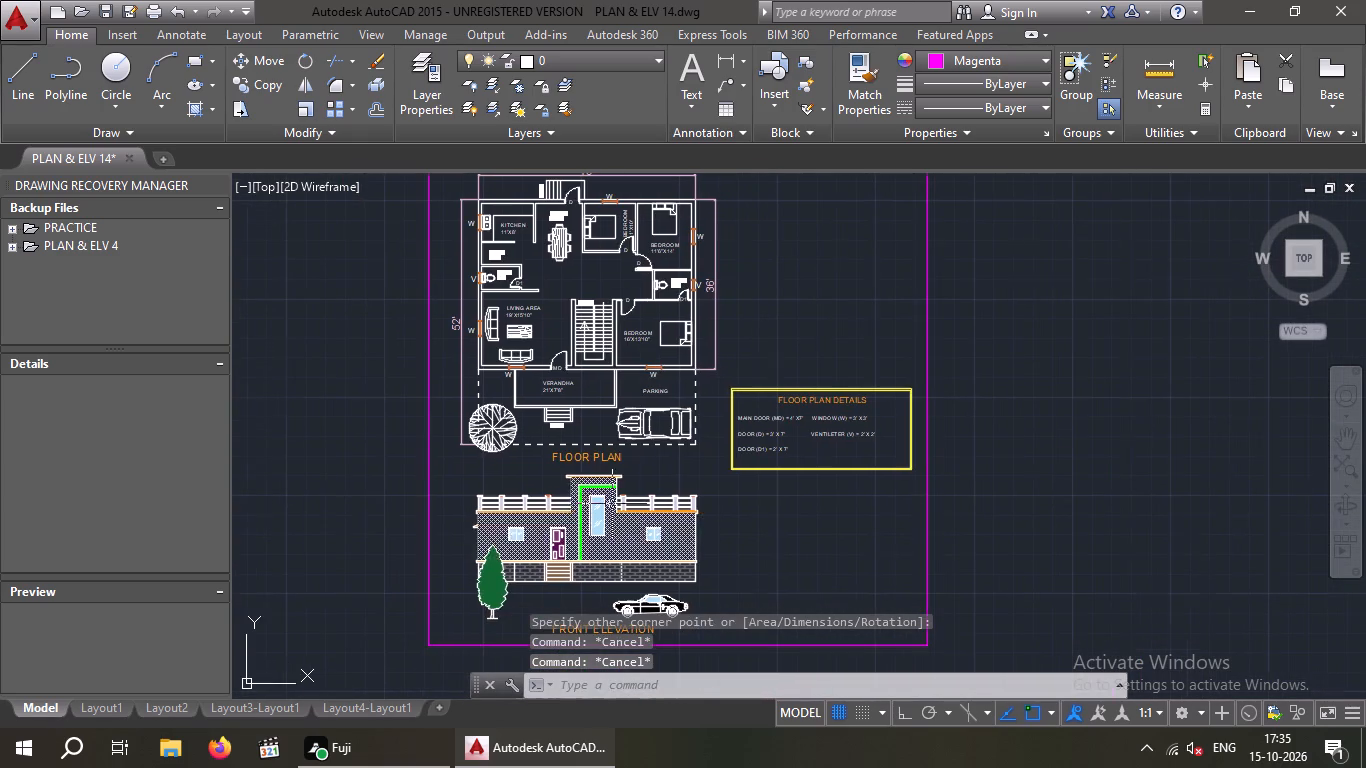
scroll(612, 504, "up", 1)
middle_click_drag(709, 437, 779, 324)
scroll(790, 345, "down", 1)
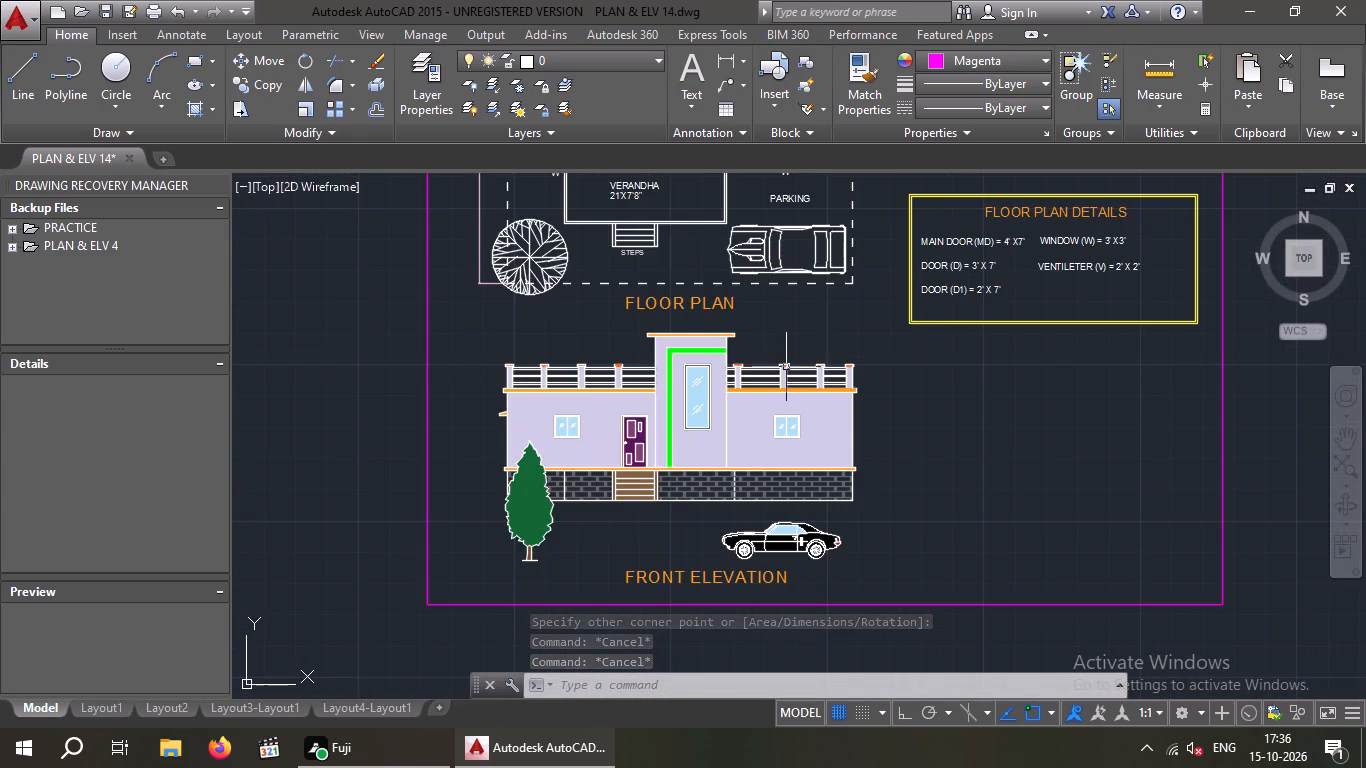
scroll(579, 430, "up", 2)
middle_click_drag(339, 459, 310, 375)
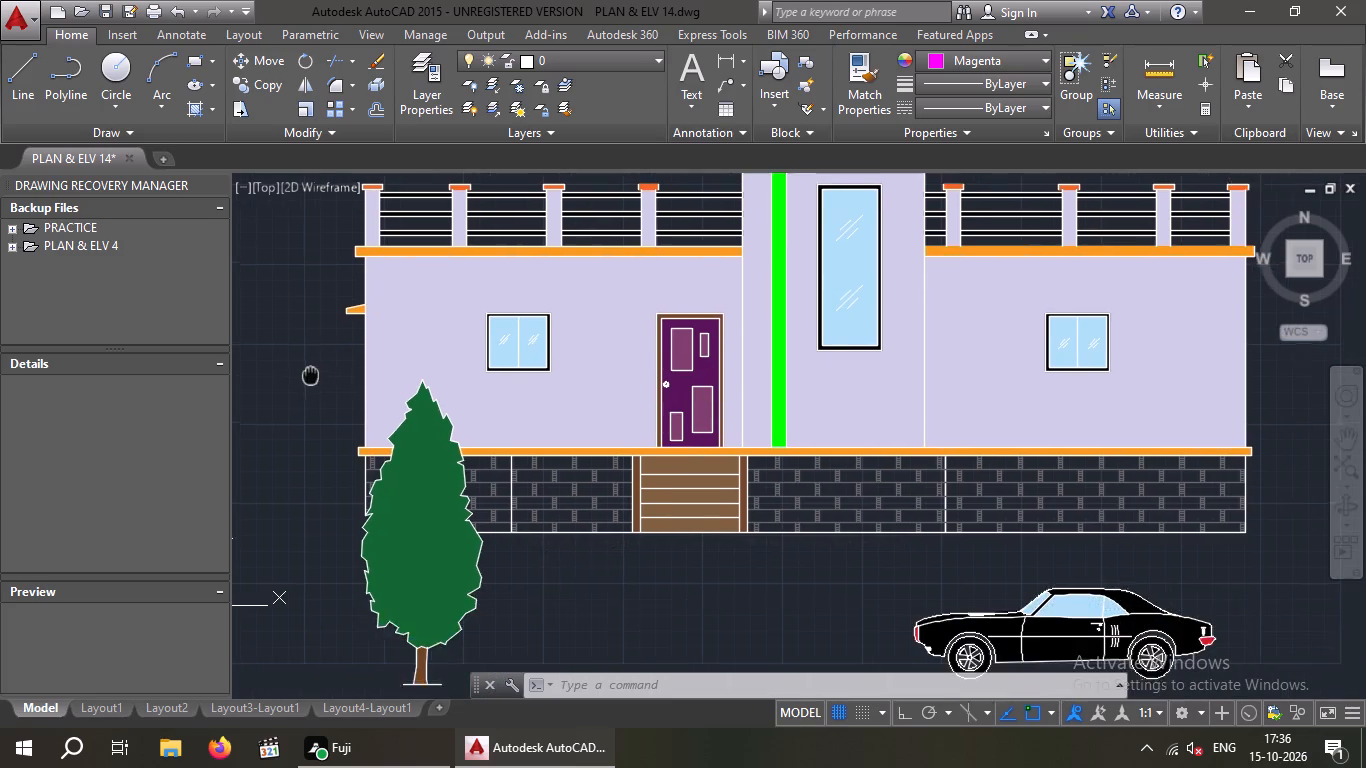
middle_click_drag(310, 375, 309, 367)
scroll(332, 362, "down", 1)
middle_click_drag(482, 442, 402, 509)
middle_click_drag(985, 414, 931, 527)
scroll(949, 500, "down", 1)
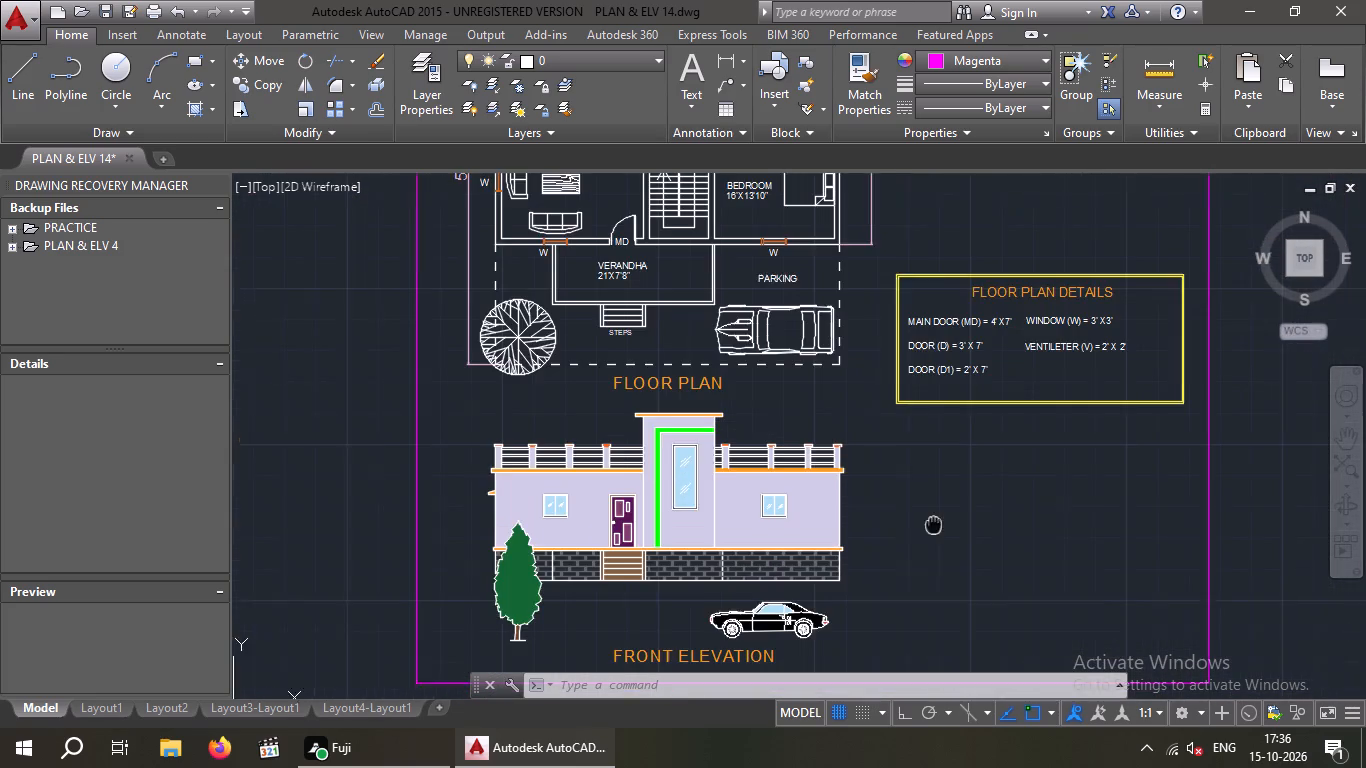
middle_click_drag(931, 527, 930, 529)
scroll(679, 330, "up", 3)
middle_click_drag(735, 385, 864, 432)
scroll(768, 405, "down", 2)
middle_click_drag(765, 395, 720, 313)
middle_click_drag(707, 295, 677, 223)
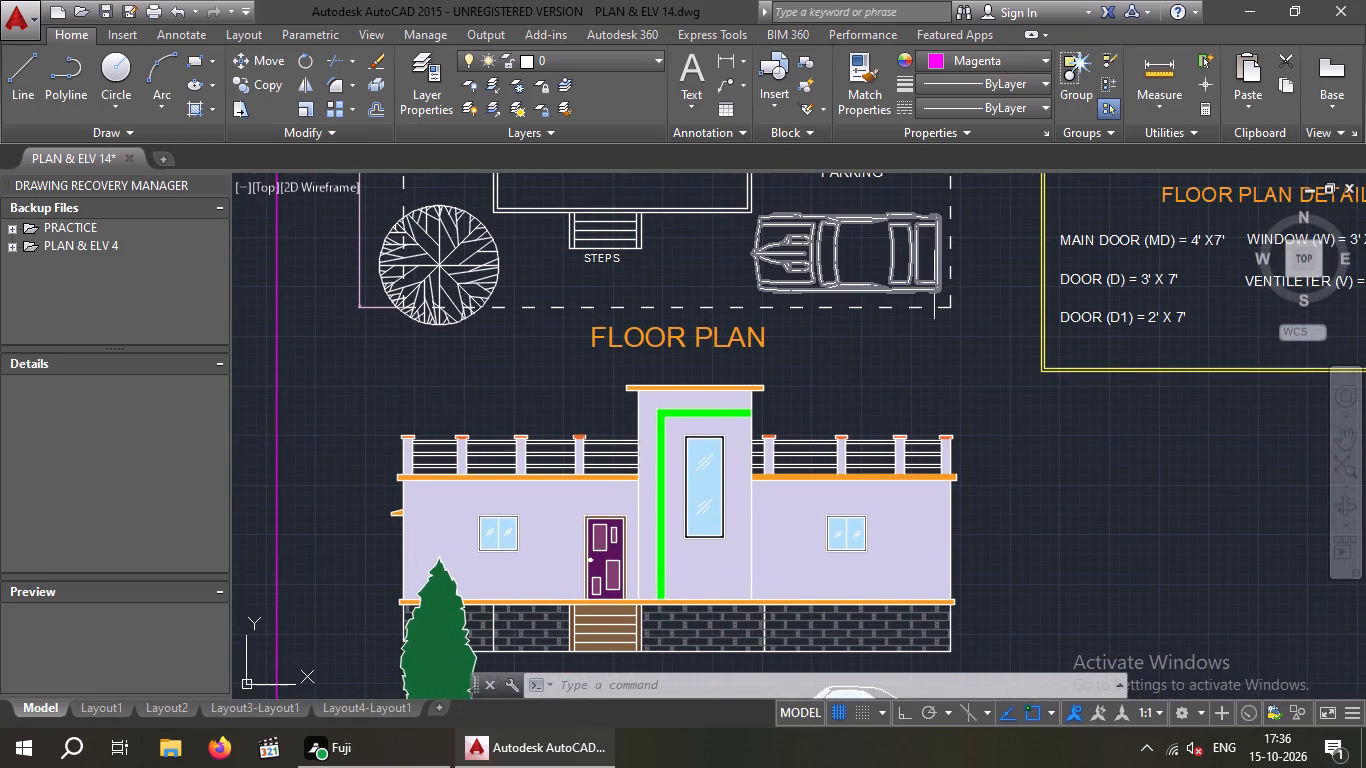
Add a Cyan vertical linear dimension for the brick plinth's height, just outside the right end of the front elevation.
left_click(725, 55)
left_click(1052, 58)
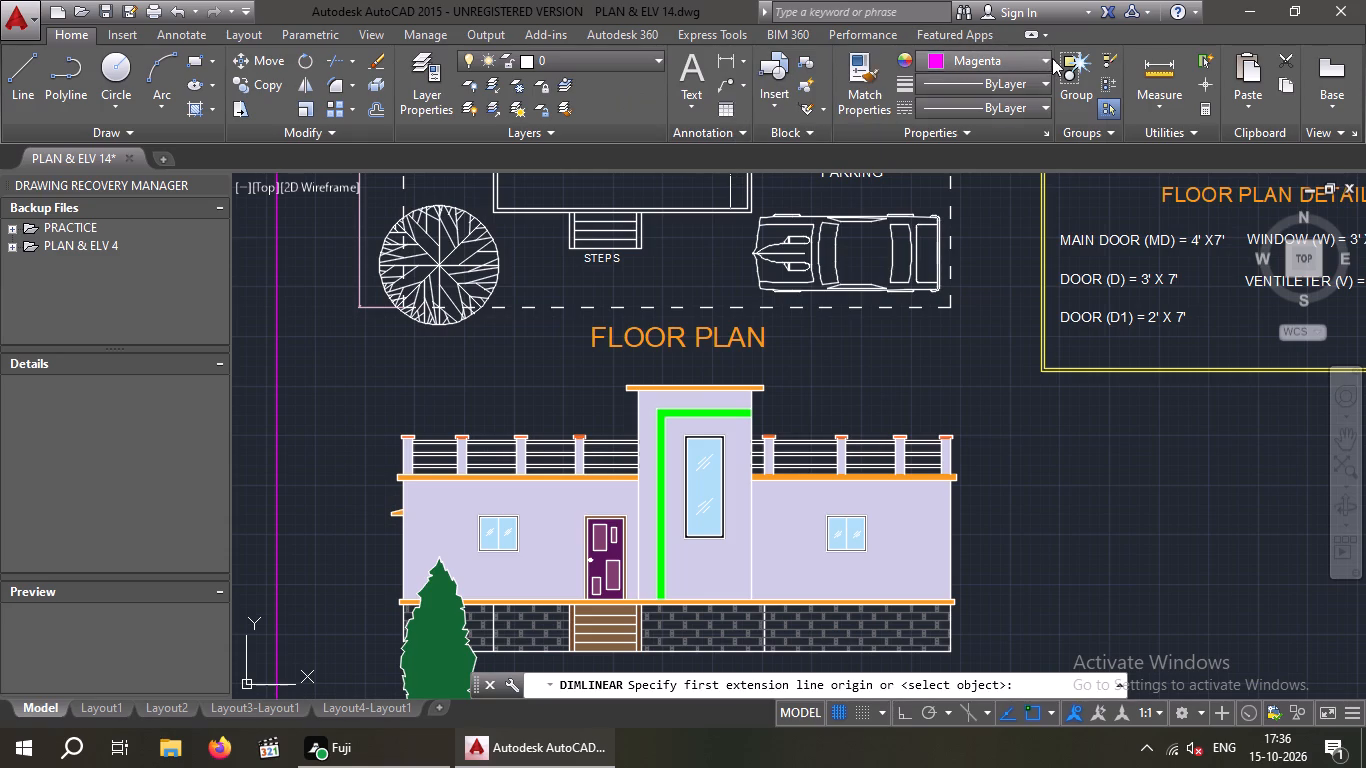
left_click(990, 266)
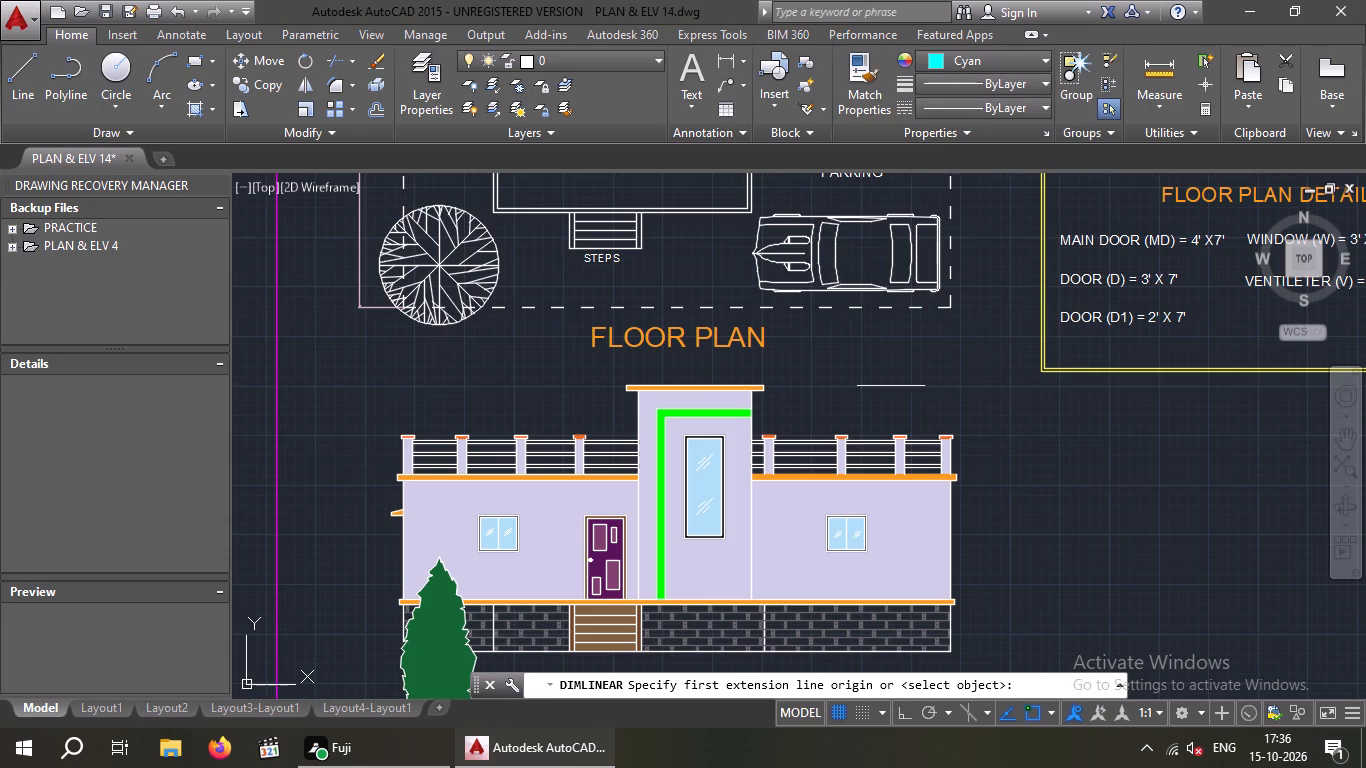
middle_click_drag(991, 634, 978, 609)
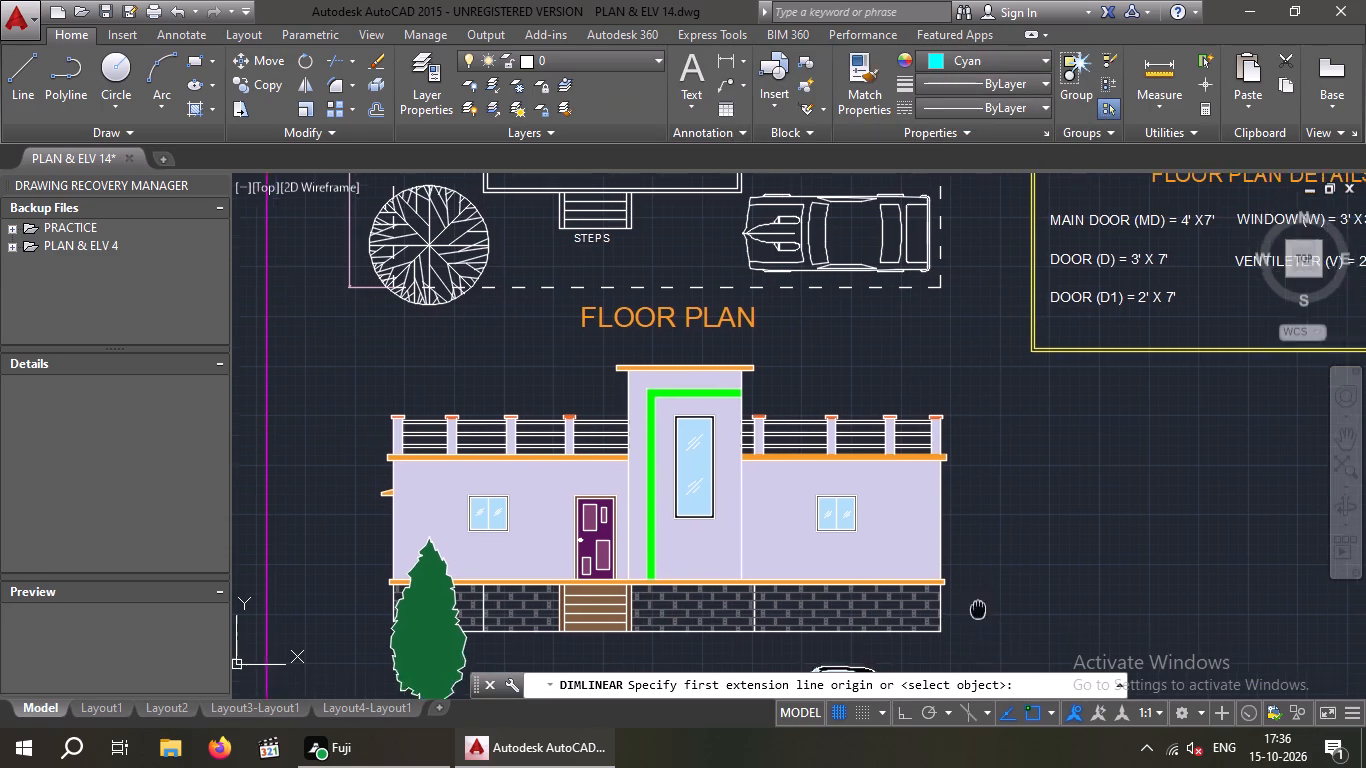
middle_click_drag(978, 609, 871, 516)
scroll(840, 503, "up", 4)
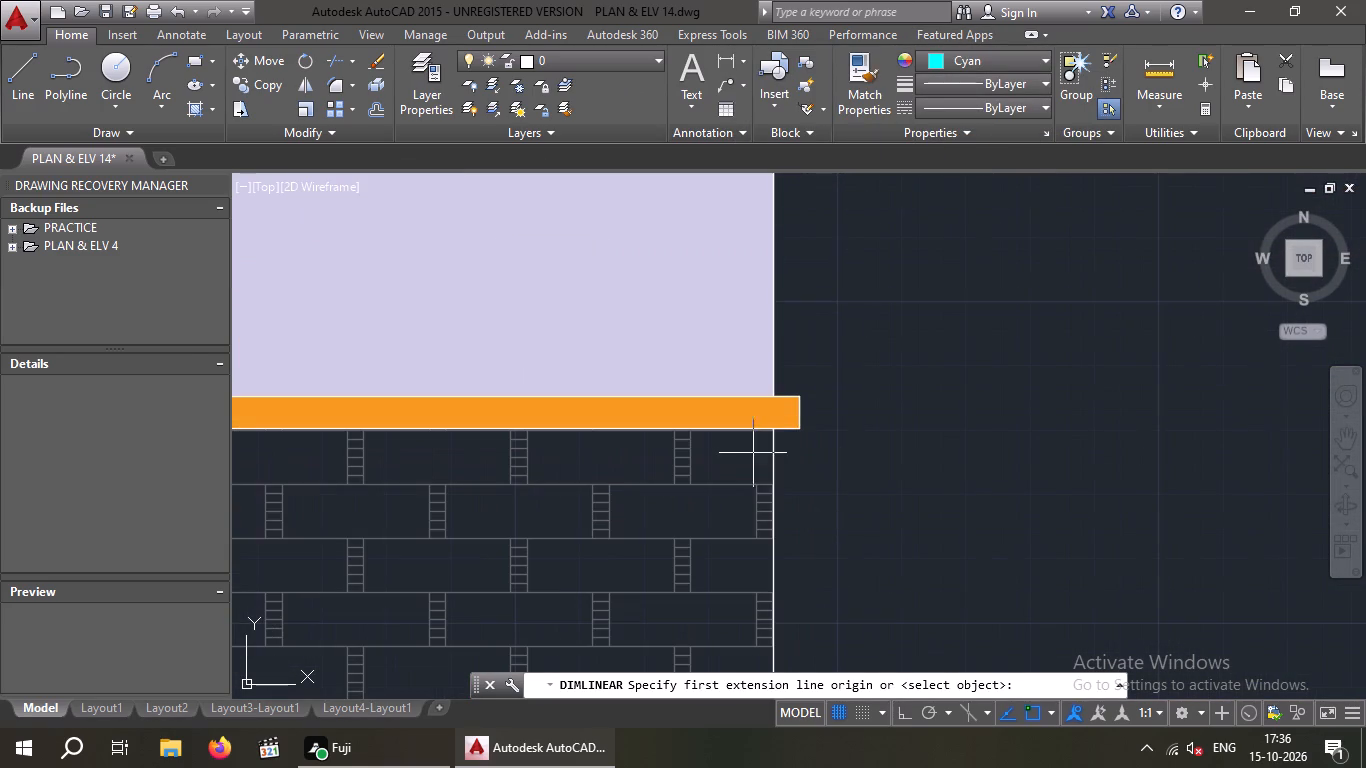
left_click(775, 432)
scroll(789, 452, "down", 2)
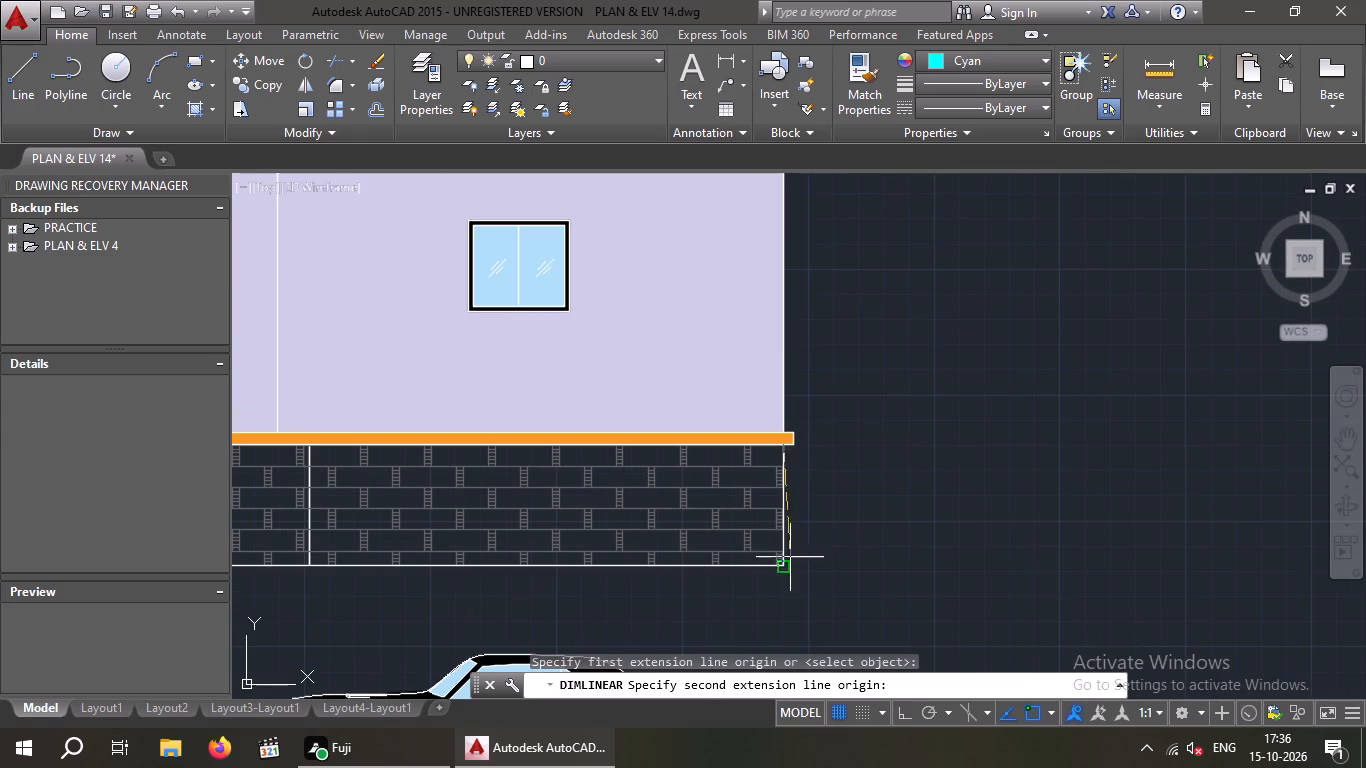
left_click_drag(788, 567, 809, 576)
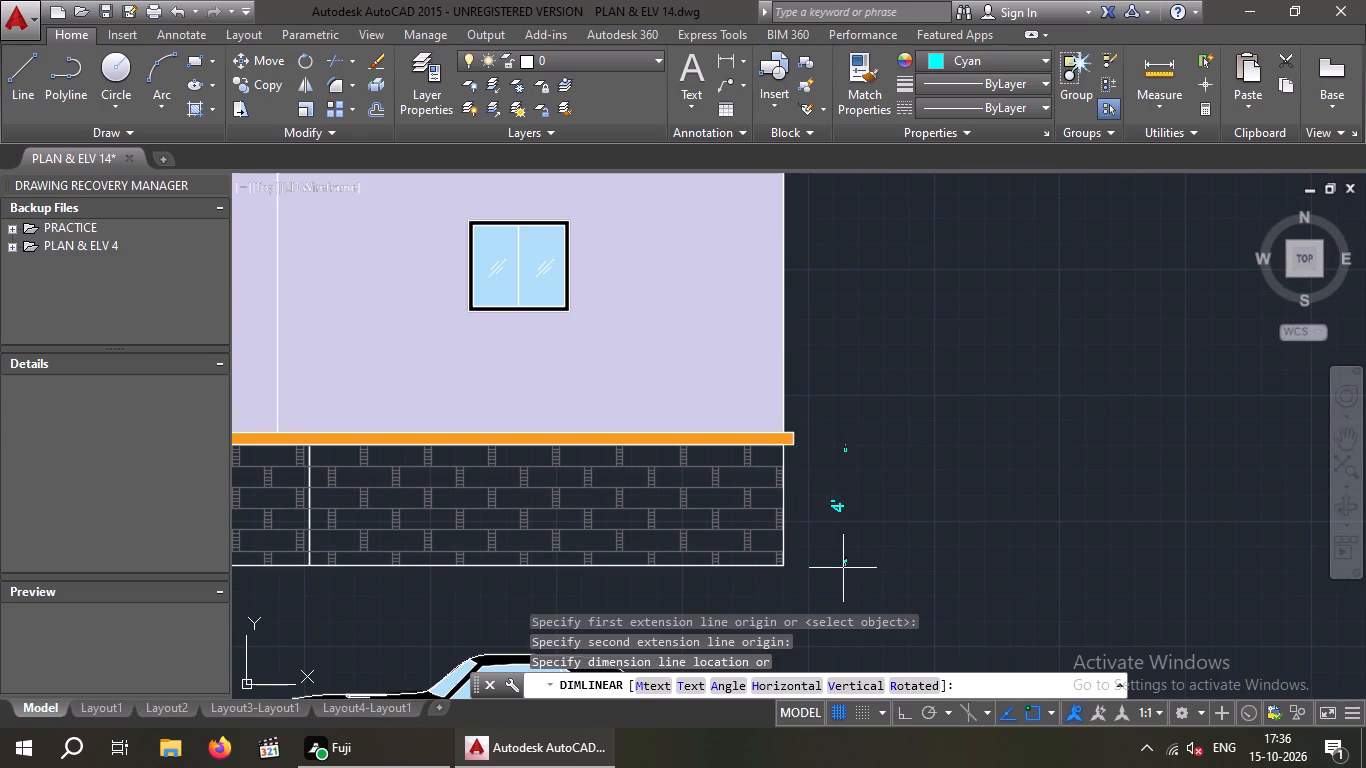
left_click(861, 563)
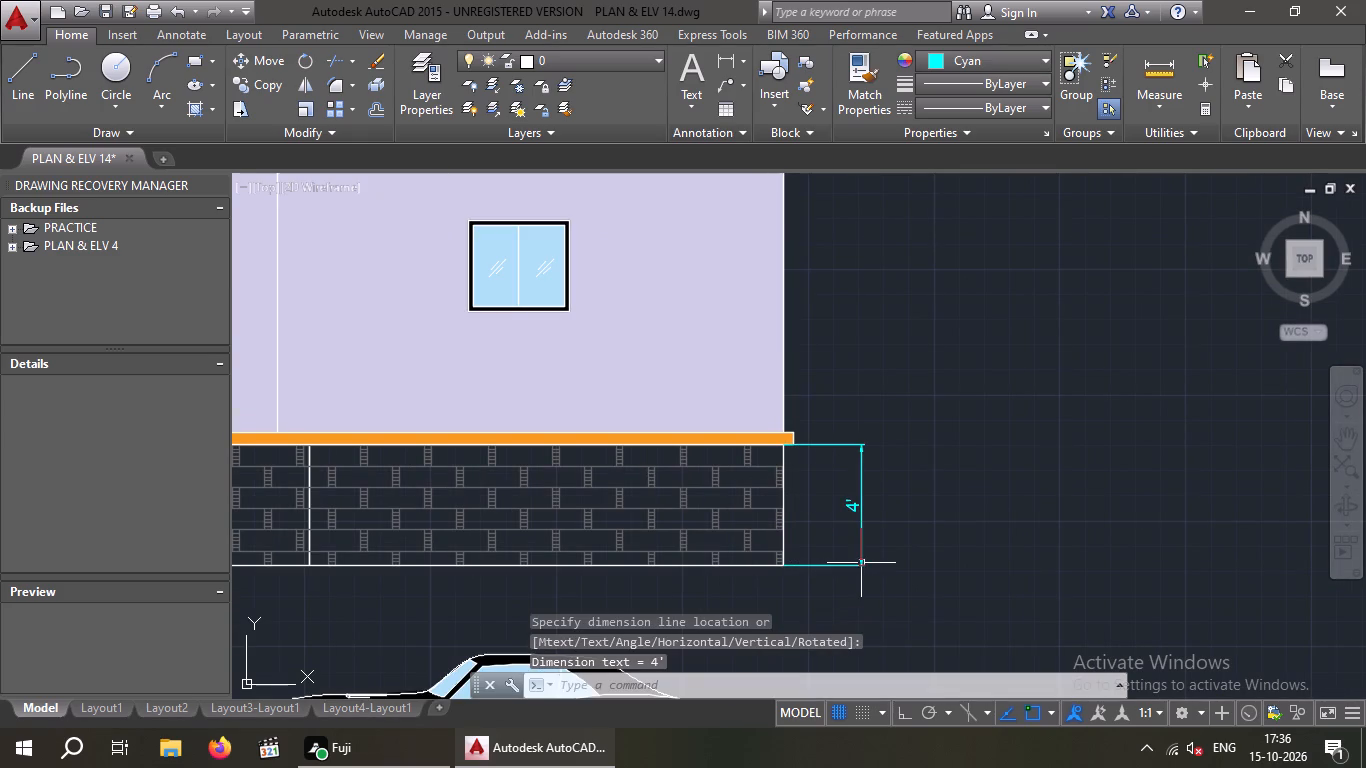
Add a vertical linear dimension for the orange band's thickness directly above the brick plinth, beside the elevation's right end.
key("space")
scroll(804, 430, "up", 3)
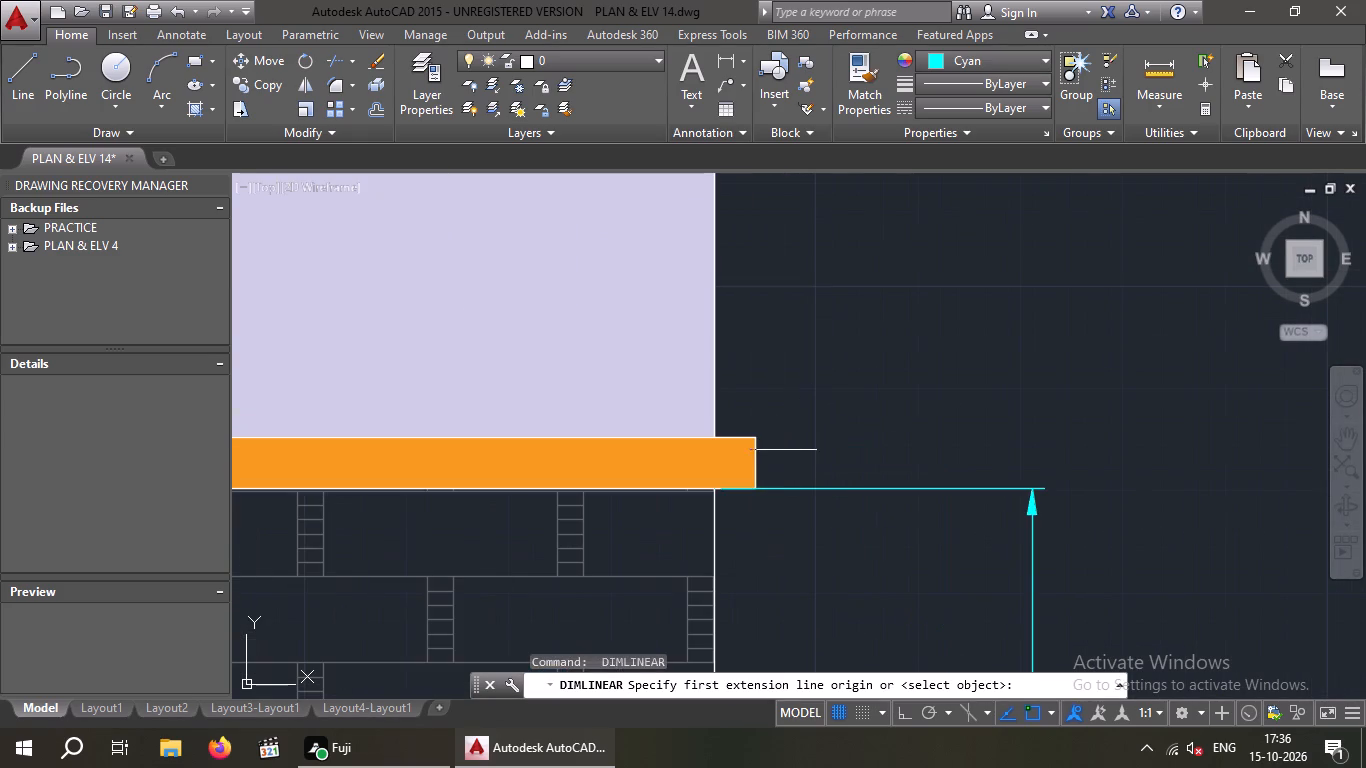
key("space")
key("space")
key("space")
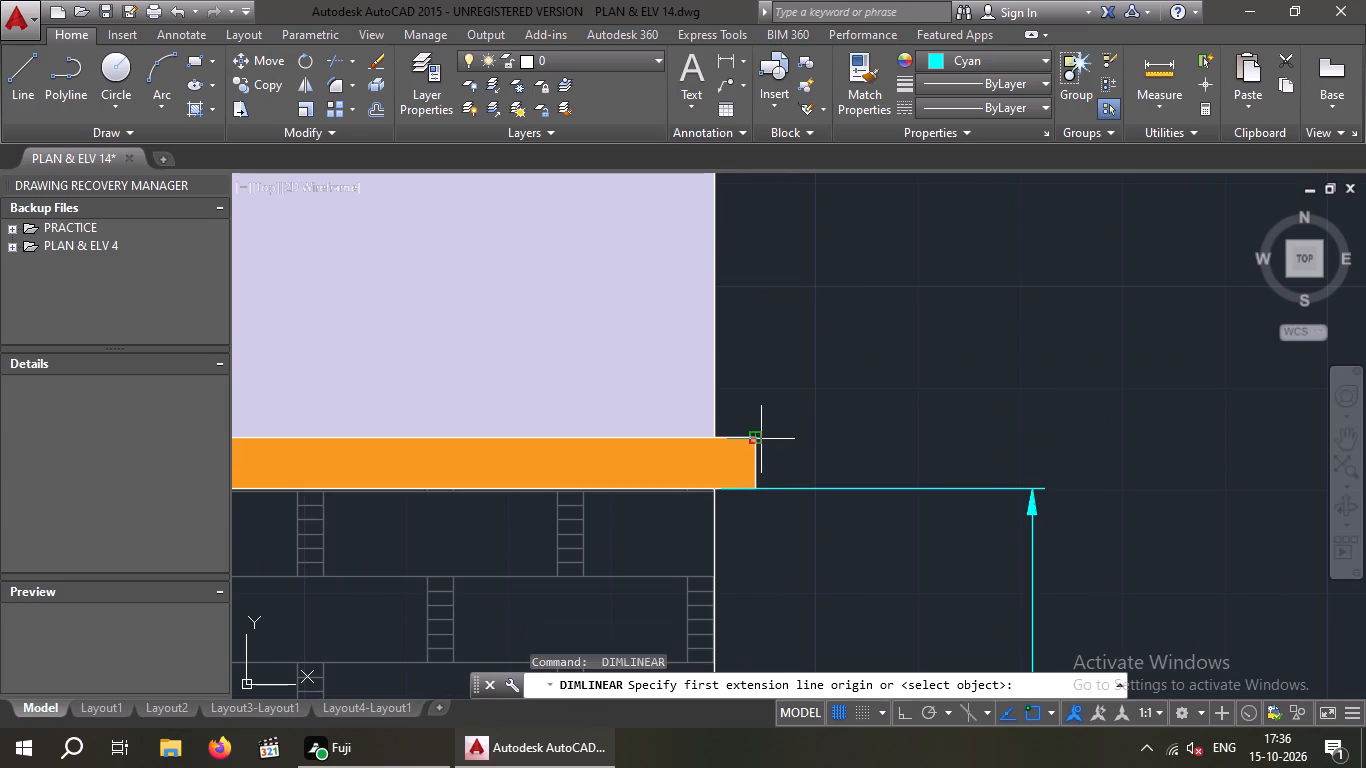
left_click(757, 435)
left_click_drag(759, 489, 783, 495)
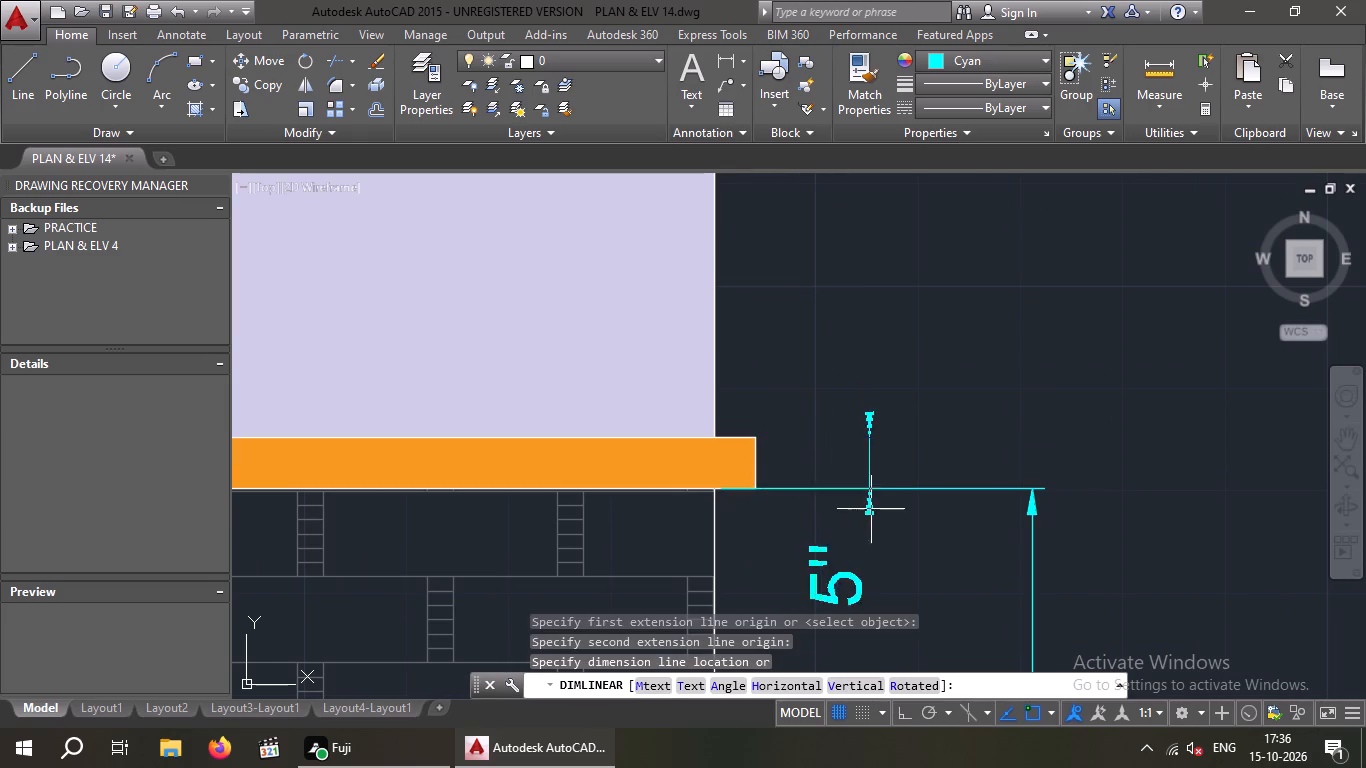
left_click(868, 506)
Add a vertical linear dimension for the wall height between the plinth band and the roof slab, in line with the plinth dimension.
key("space")
scroll(828, 353, "down", 1)
middle_click_drag(830, 357, 809, 491)
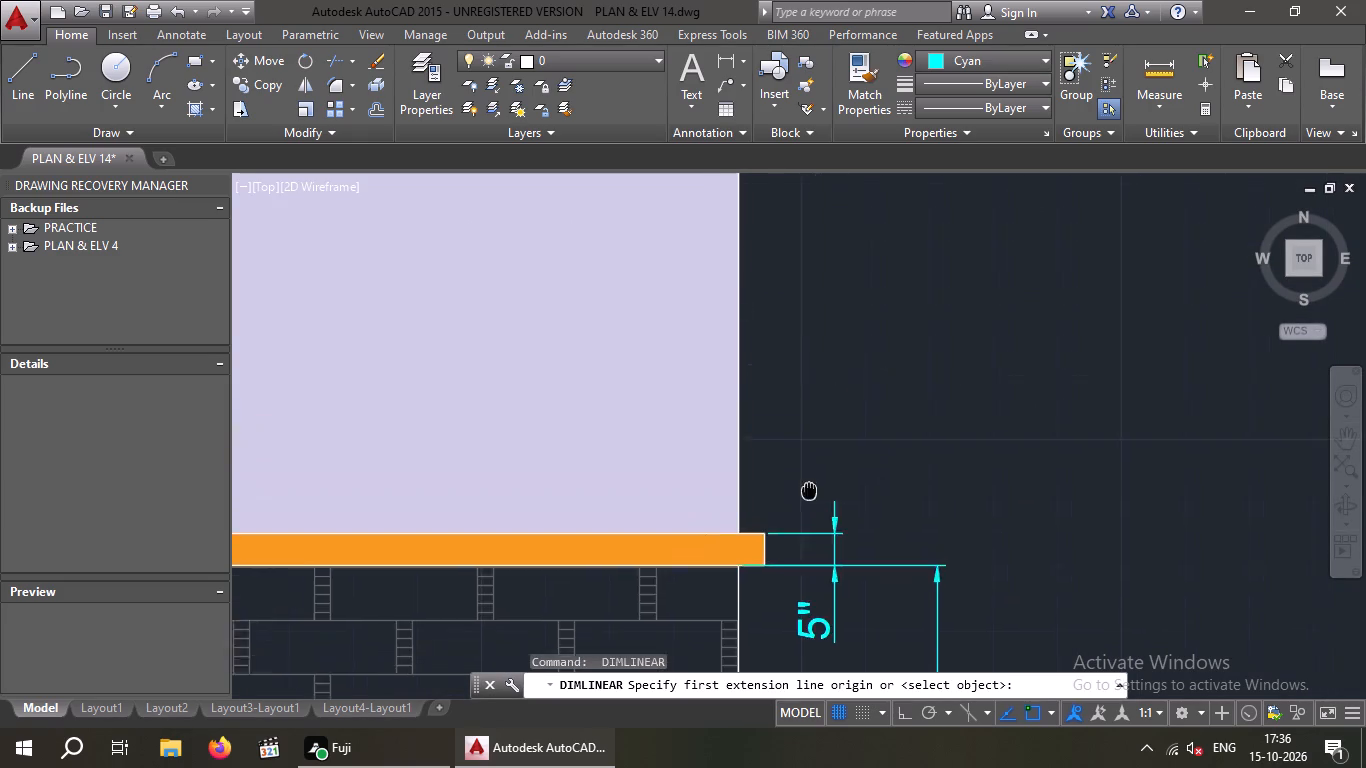
middle_click_drag(809, 491, 794, 540)
scroll(814, 388, "down", 2)
middle_click_drag(831, 359, 818, 498)
key("space")
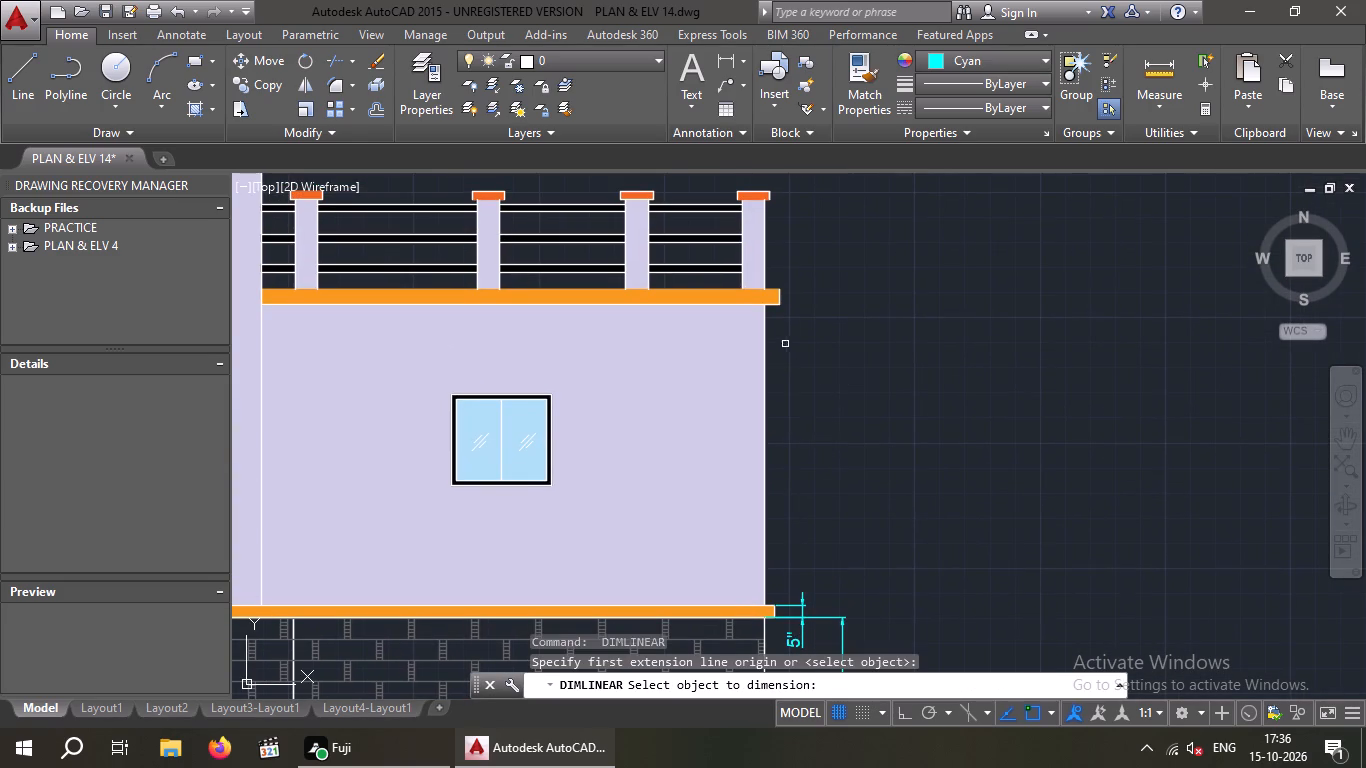
key("space")
key("space")
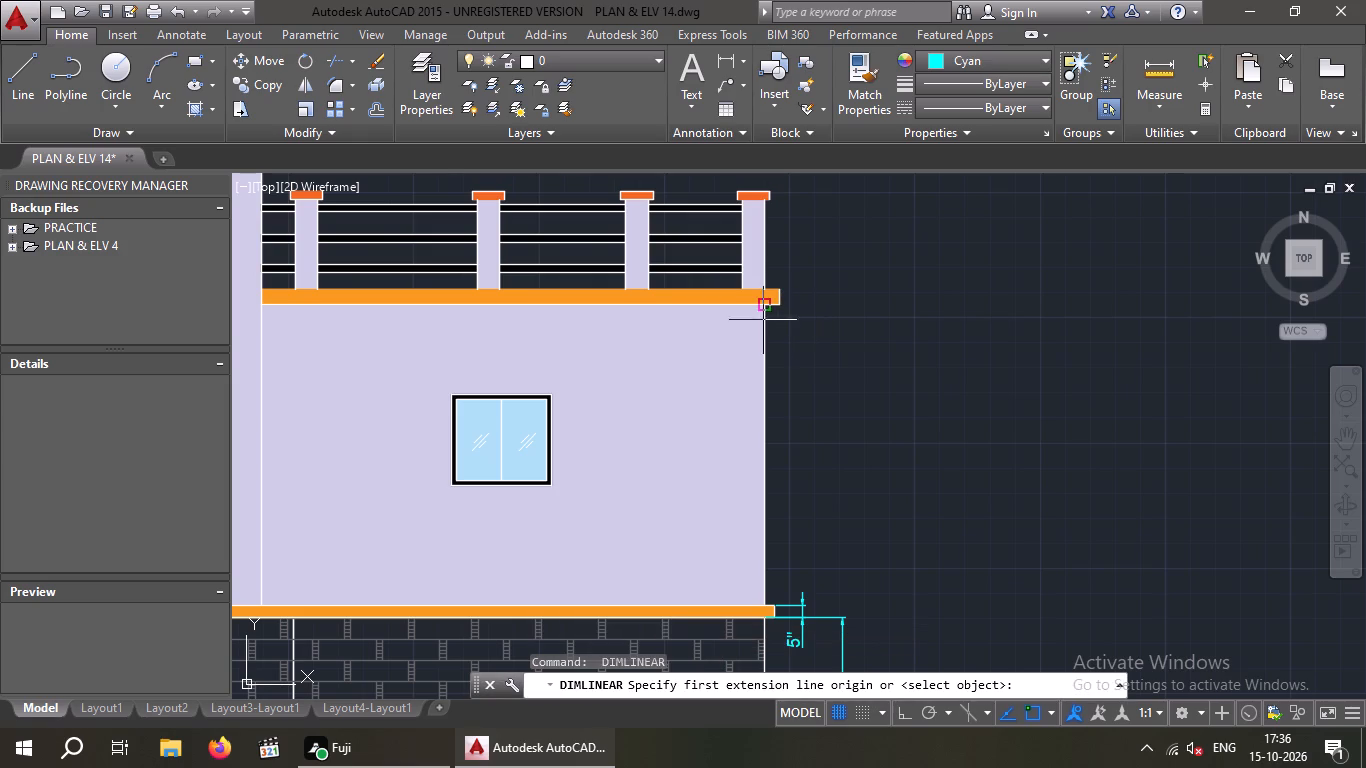
scroll(762, 309, "up", 2)
left_click(767, 296)
scroll(774, 317, "down", 2)
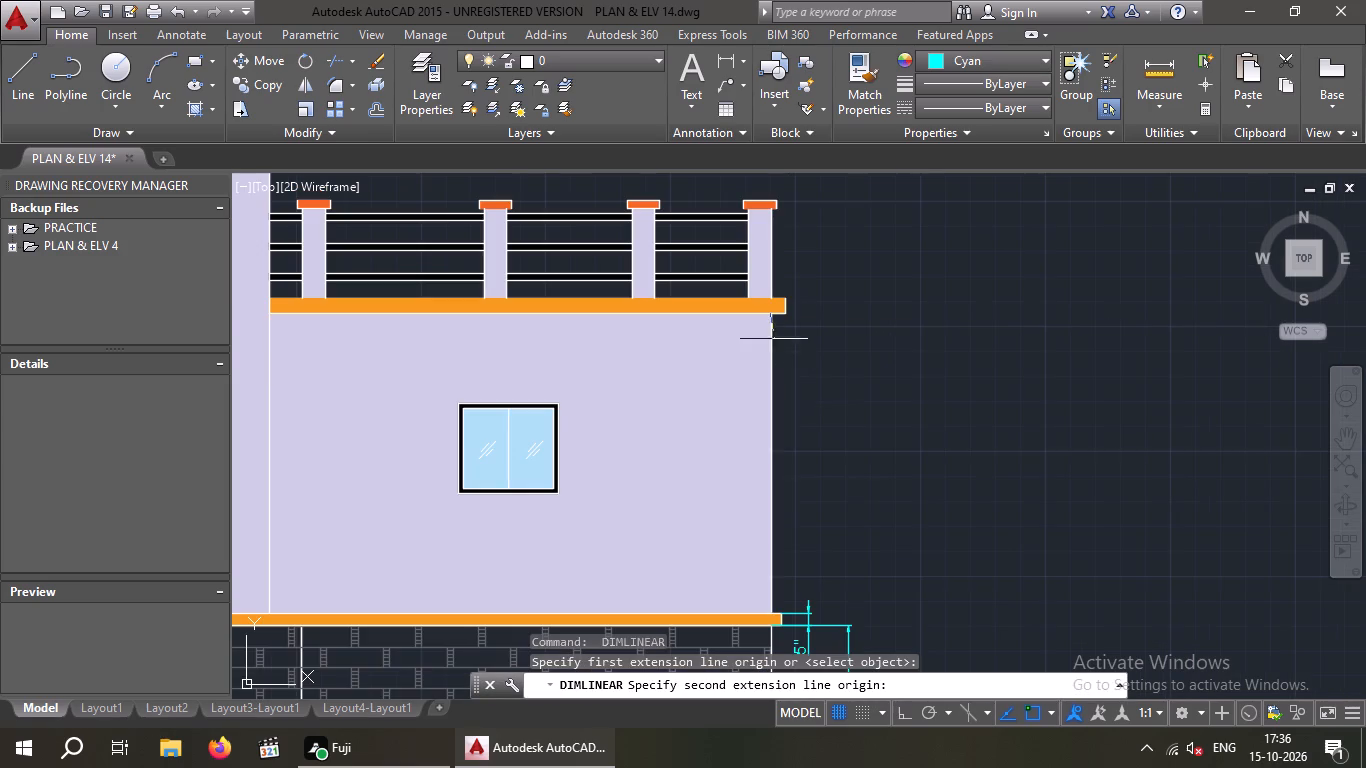
scroll(765, 618, "up", 2)
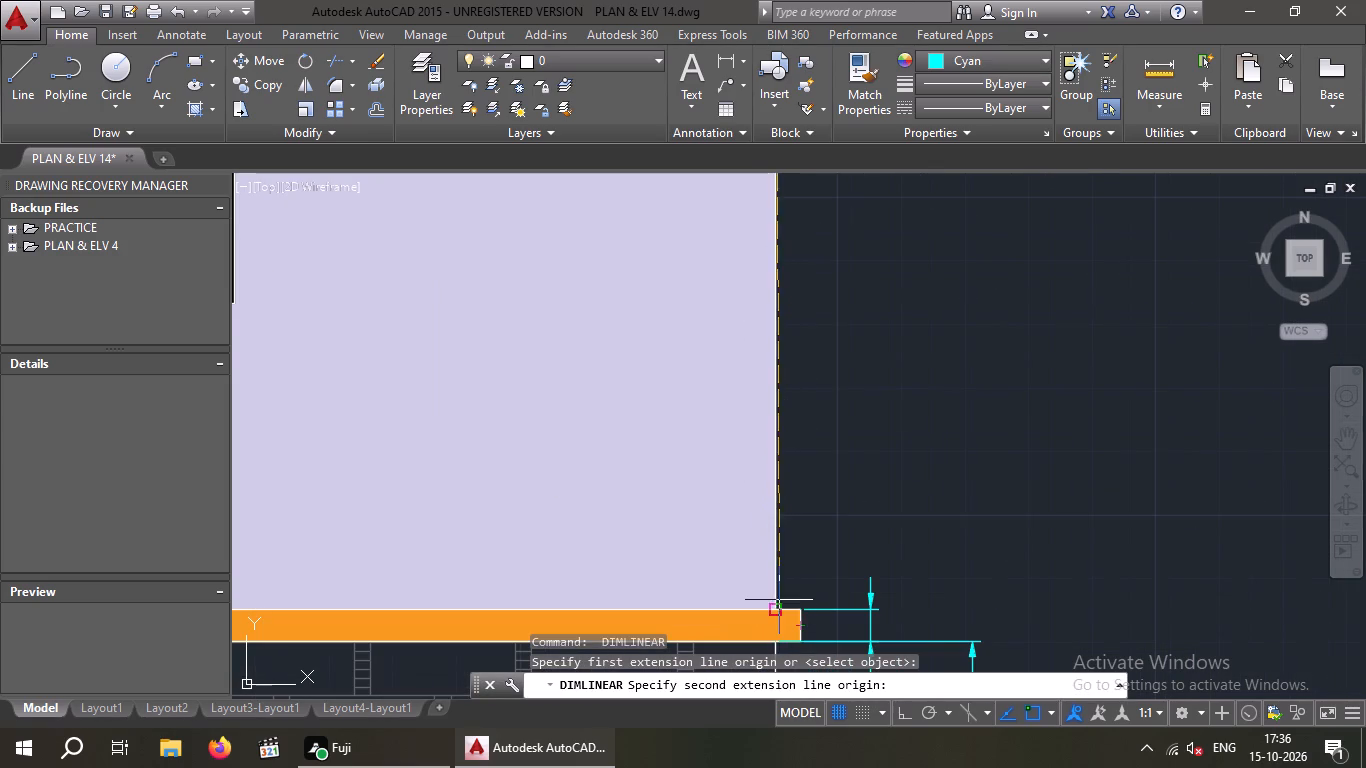
left_click(776, 612)
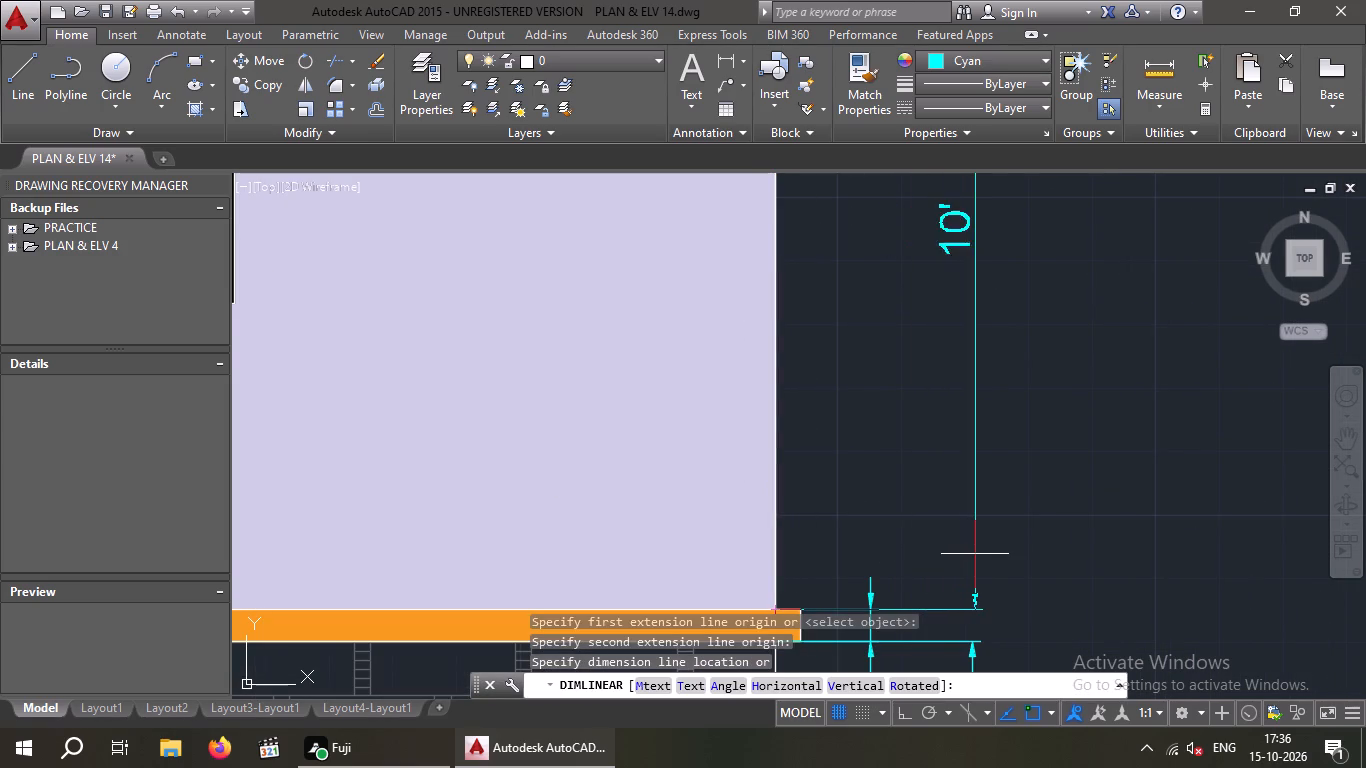
left_click(975, 554)
Add a vertical linear dimension for the orange roof slab's thickness, just beyond its right end.
scroll(976, 550, "down", 3)
middle_click_drag(1018, 524, 993, 672)
middle_click(993, 672)
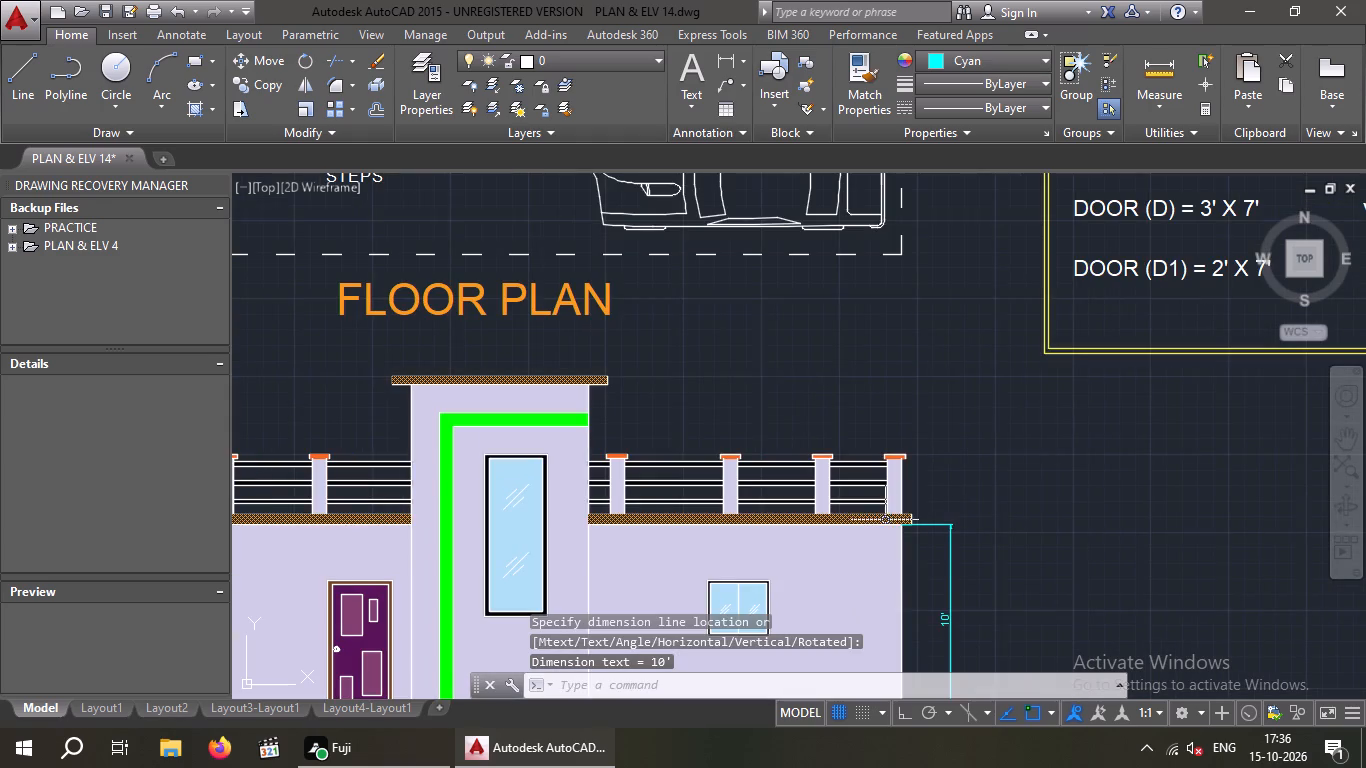
scroll(891, 507, "up", 3)
middle_click_drag(1031, 525, 914, 444)
key("space")
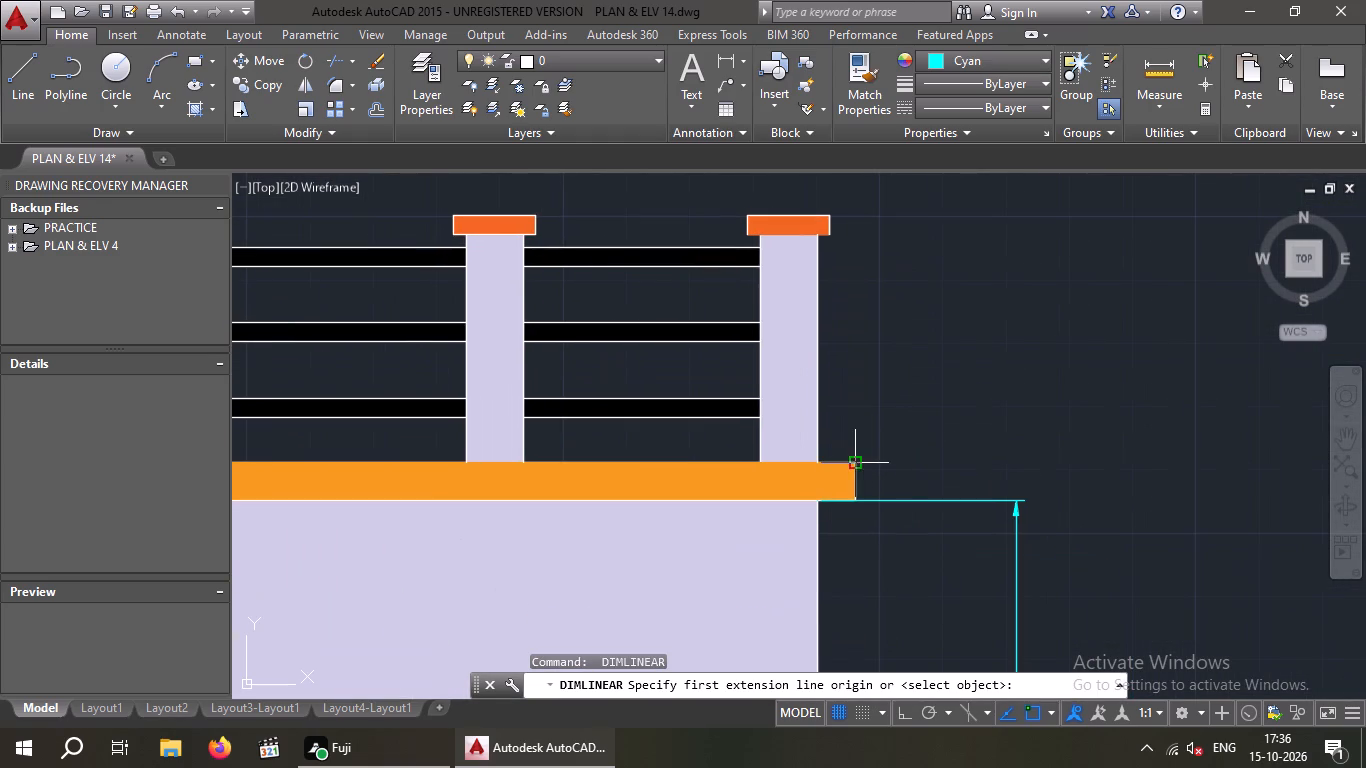
left_click(857, 460)
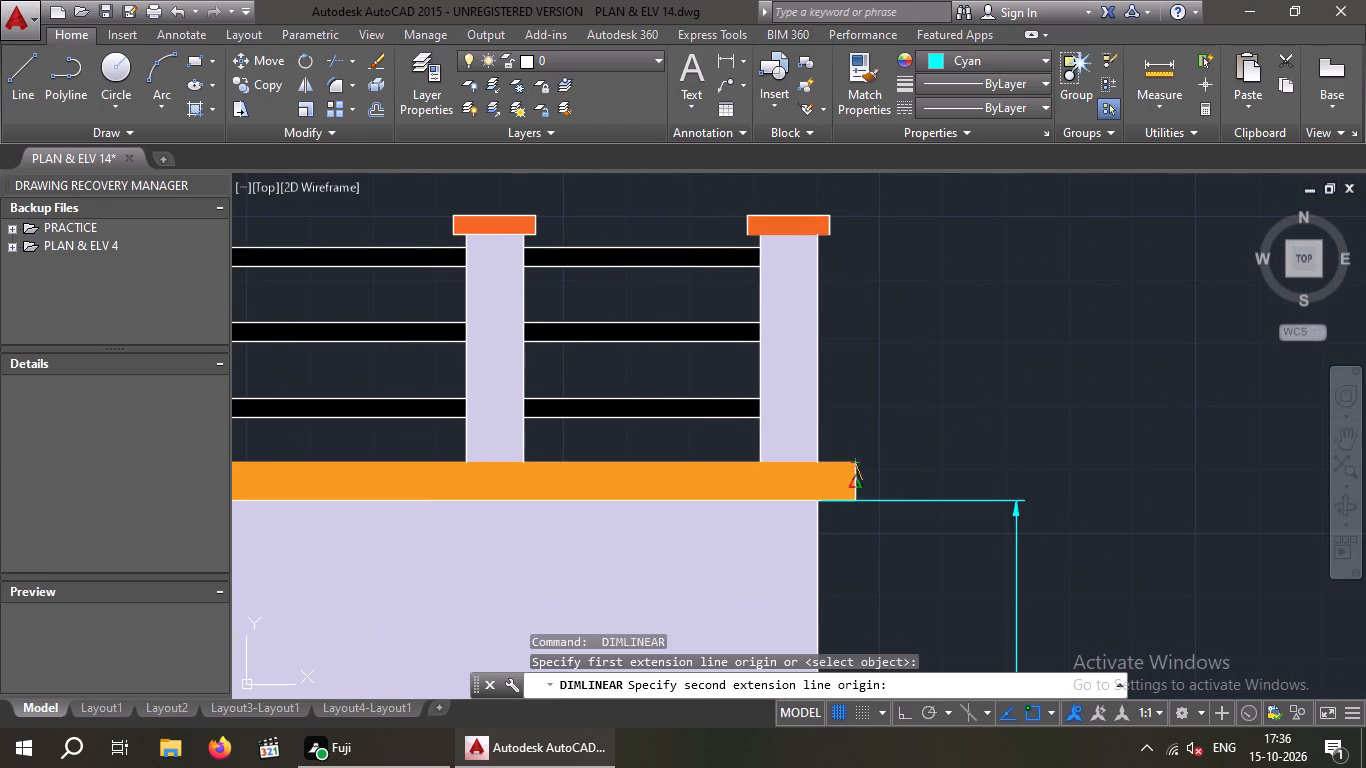
left_click_drag(859, 499, 894, 500)
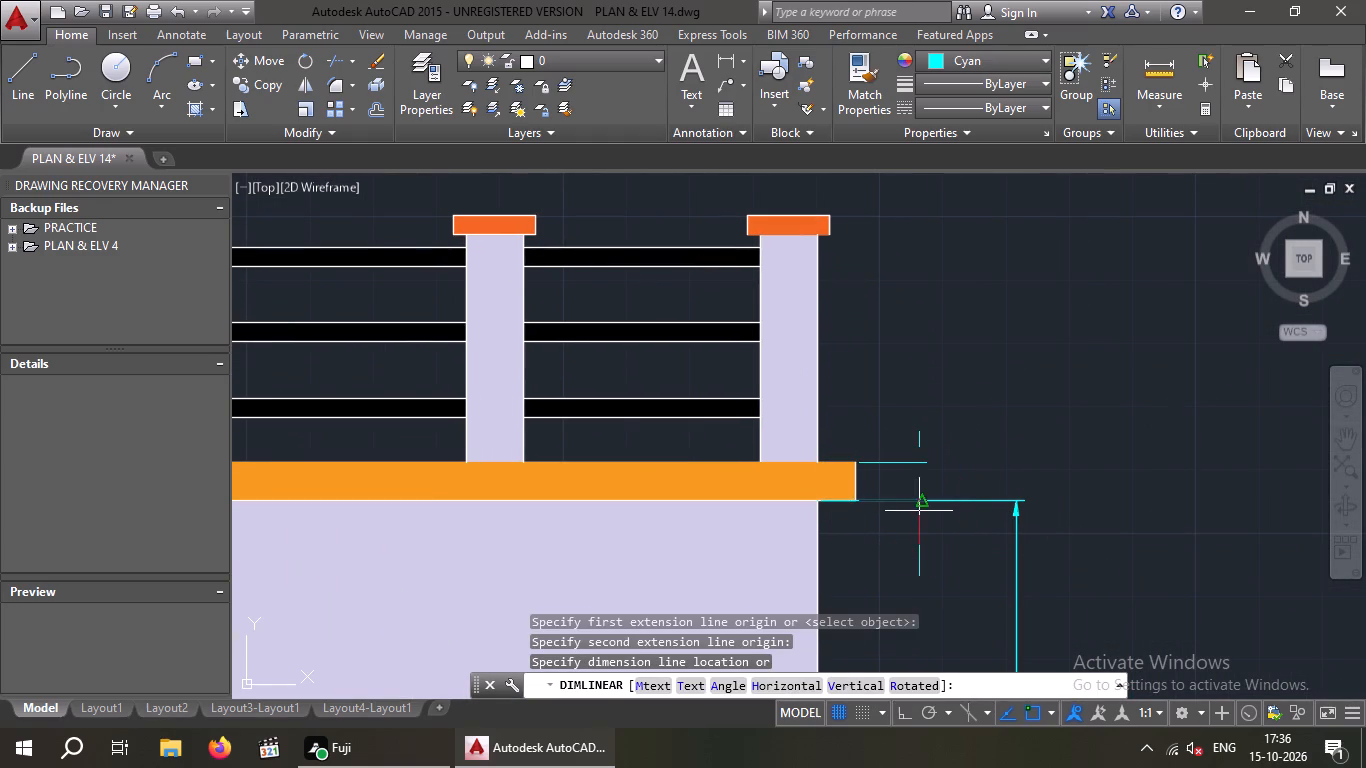
left_click(923, 504)
Add a vertical linear dimension for the rightmost railing post's height, from roof slab to post cap, above the wall height dimension.
key("space")
middle_click_drag(963, 444, 937, 528)
key("space")
key("space")
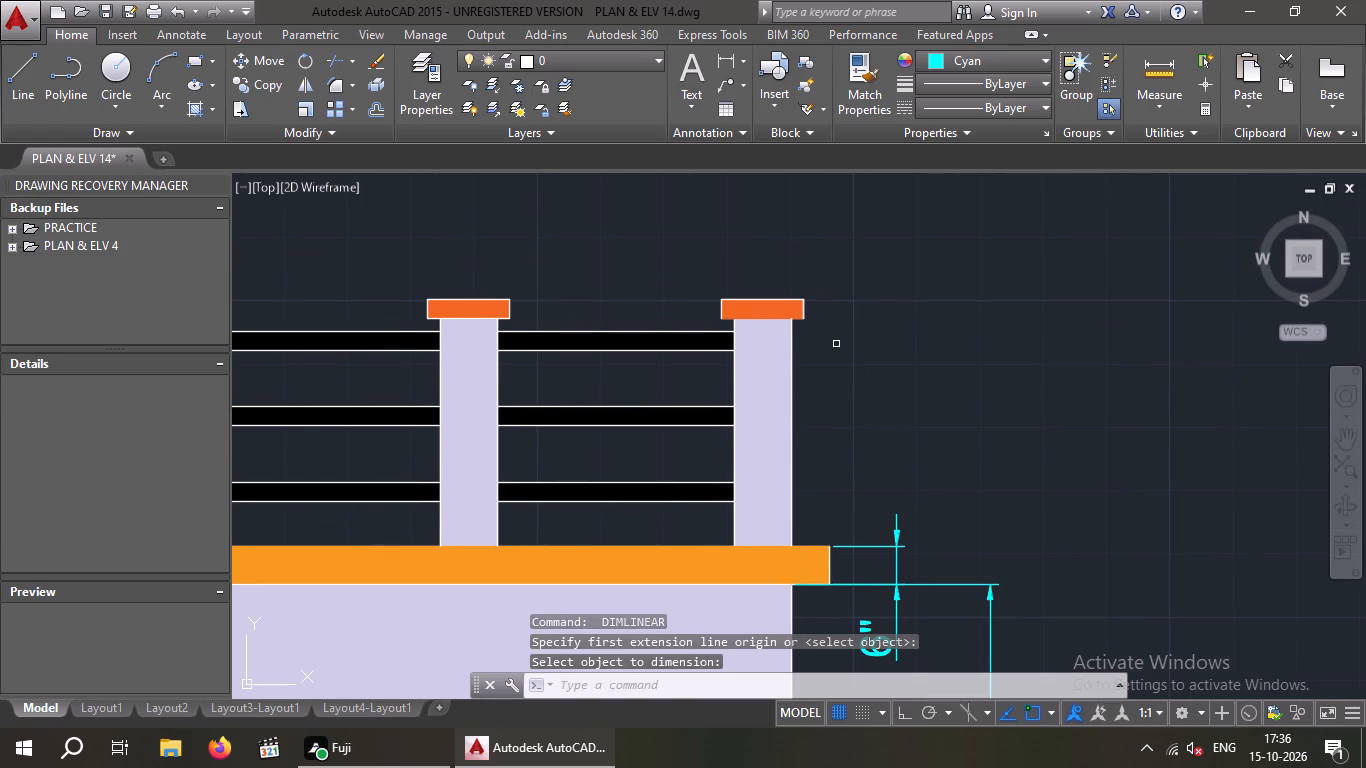
key("space")
left_click(789, 323)
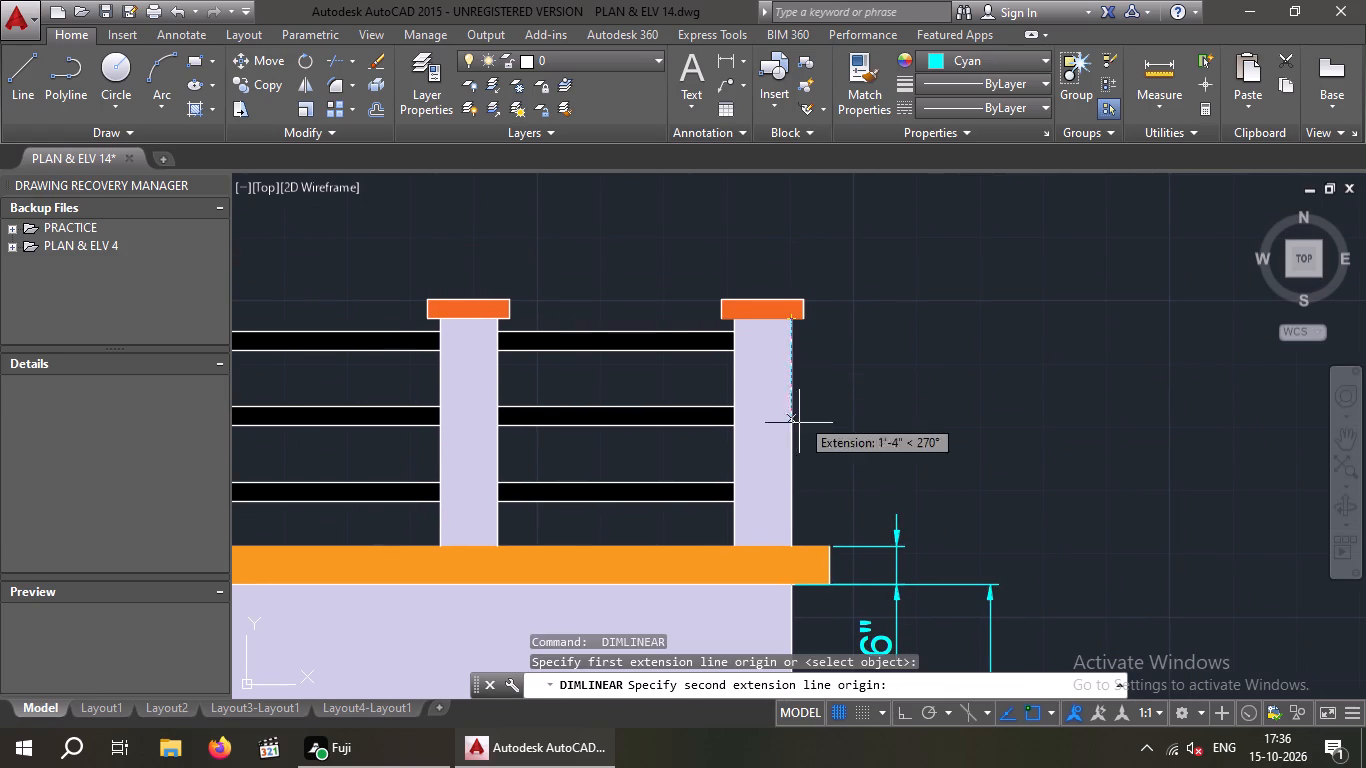
left_click_drag(793, 550, 824, 537)
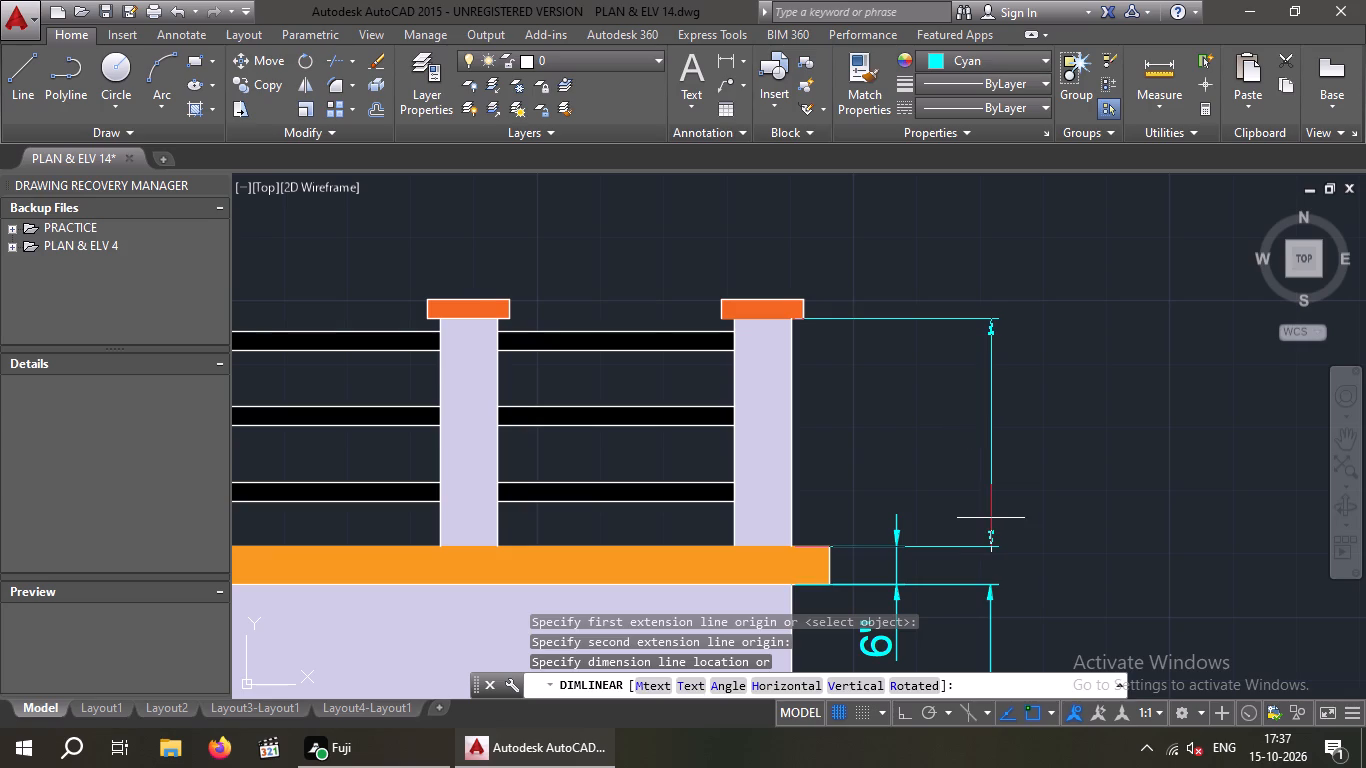
left_click(988, 518)
Examine the new row of height dimensions beside the front elevation, checking its legibility against the whole sheet.
key("space")
scroll(1035, 478, "down", 2)
middle_click_drag(1061, 481, 1022, 451)
scroll(1042, 431, "down", 2)
middle_click_drag(1071, 452, 1001, 410)
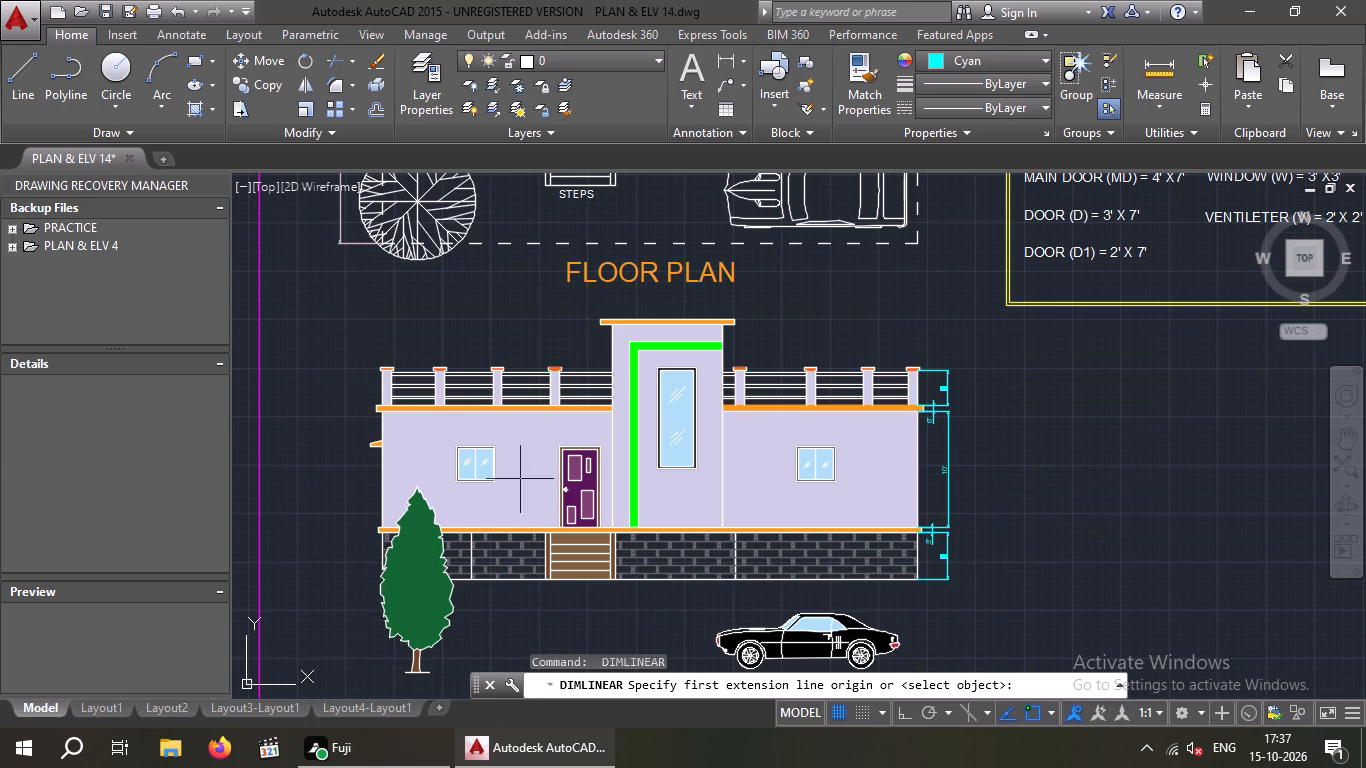
scroll(822, 329, "down", 1)
middle_click_drag(822, 328, 768, 438)
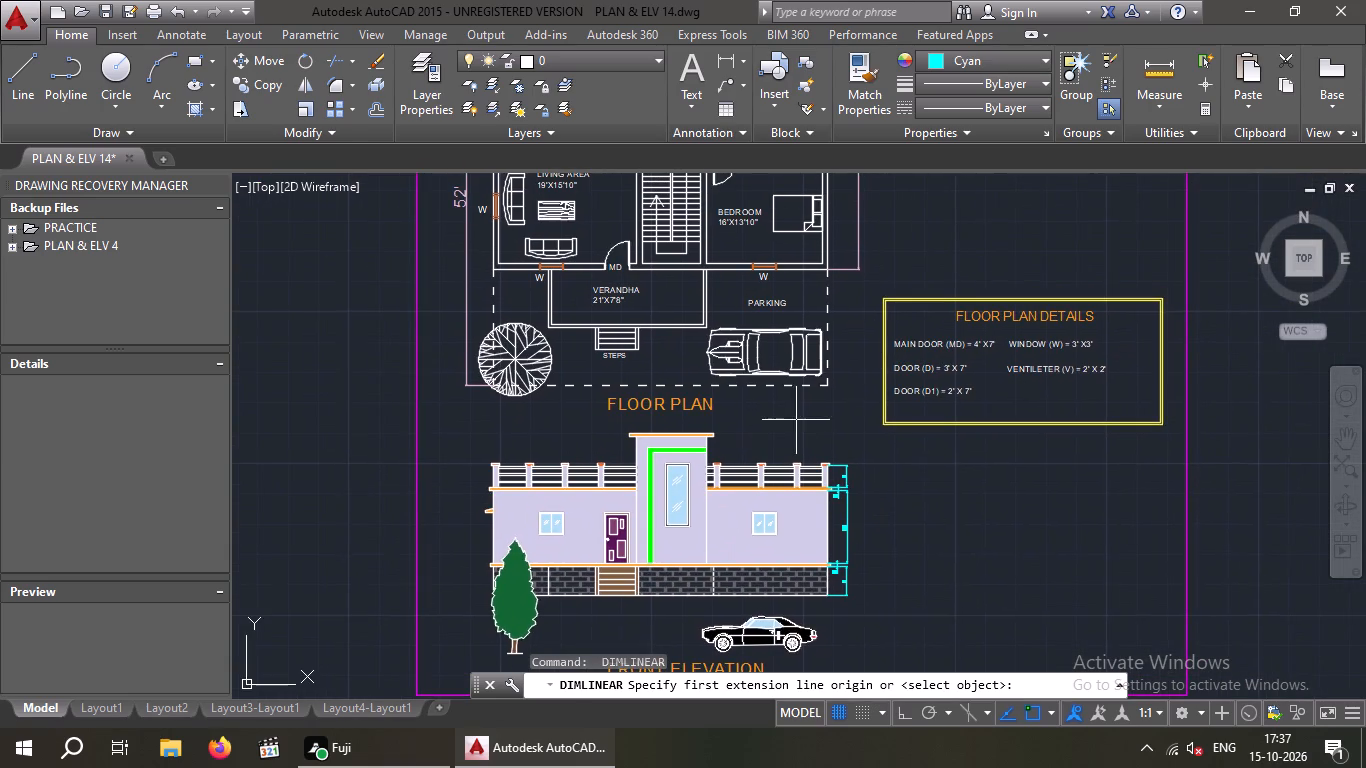
middle_click_drag(795, 419, 764, 469)
middle_click_drag(791, 456, 787, 442)
scroll(846, 552, "up", 2)
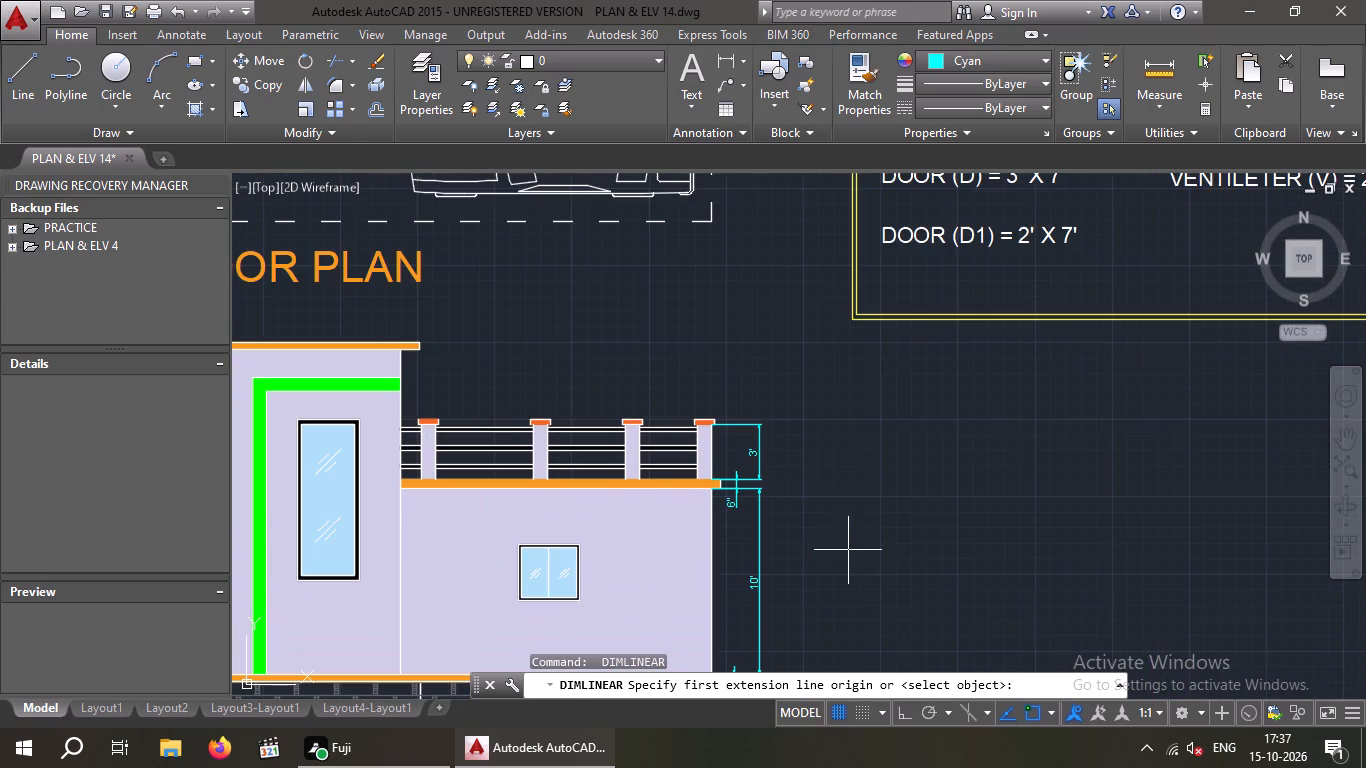
middle_click_drag(843, 552, 853, 450)
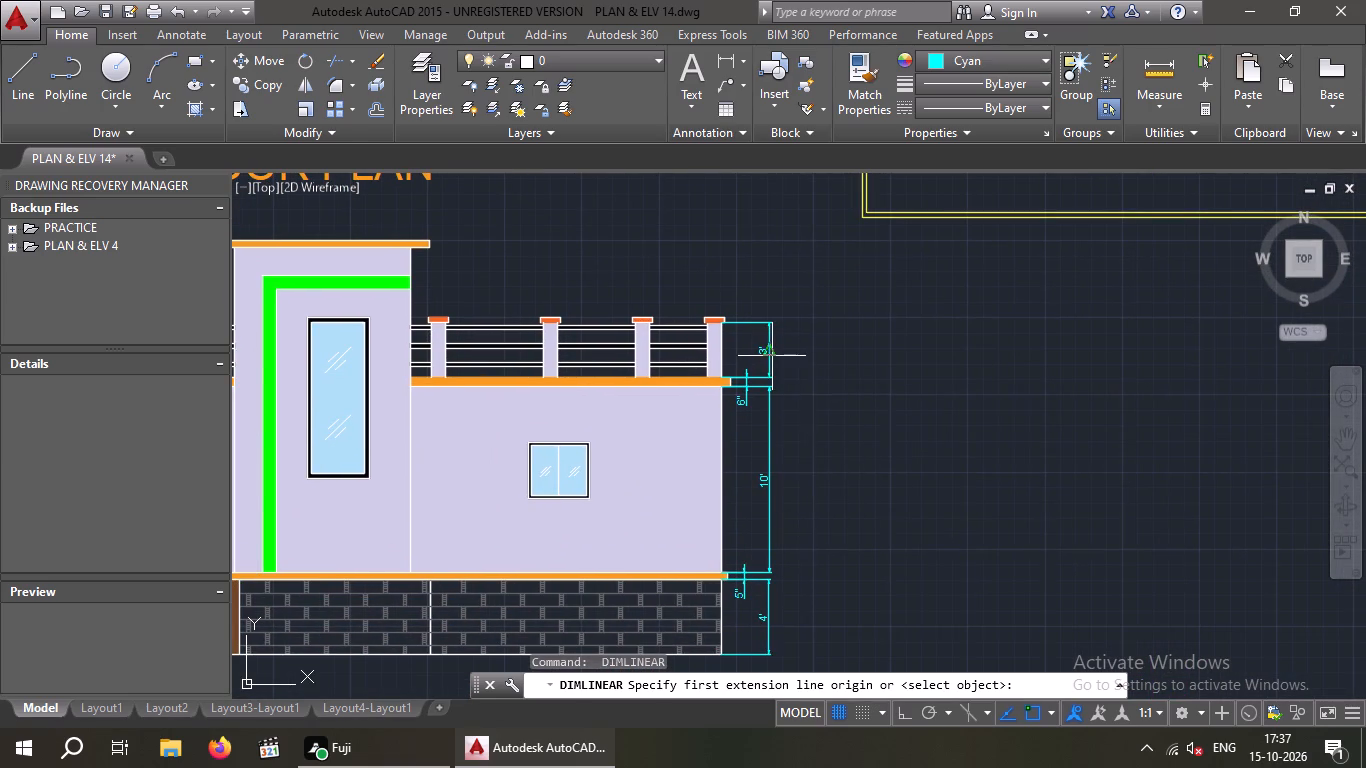
scroll(771, 356, "up", 3)
key("Escape")
key("Escape")
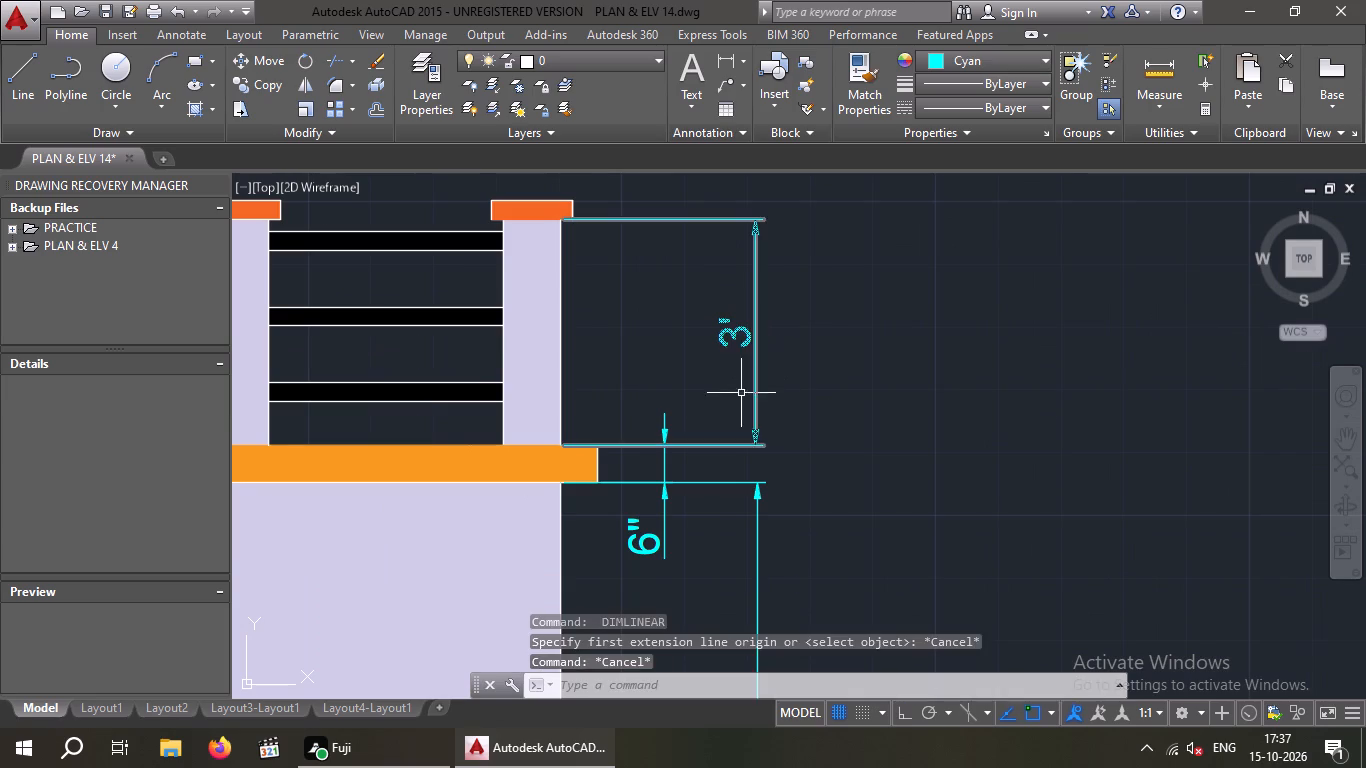
Set the text height of the railing post dimension to 8".
double_click(734, 332)
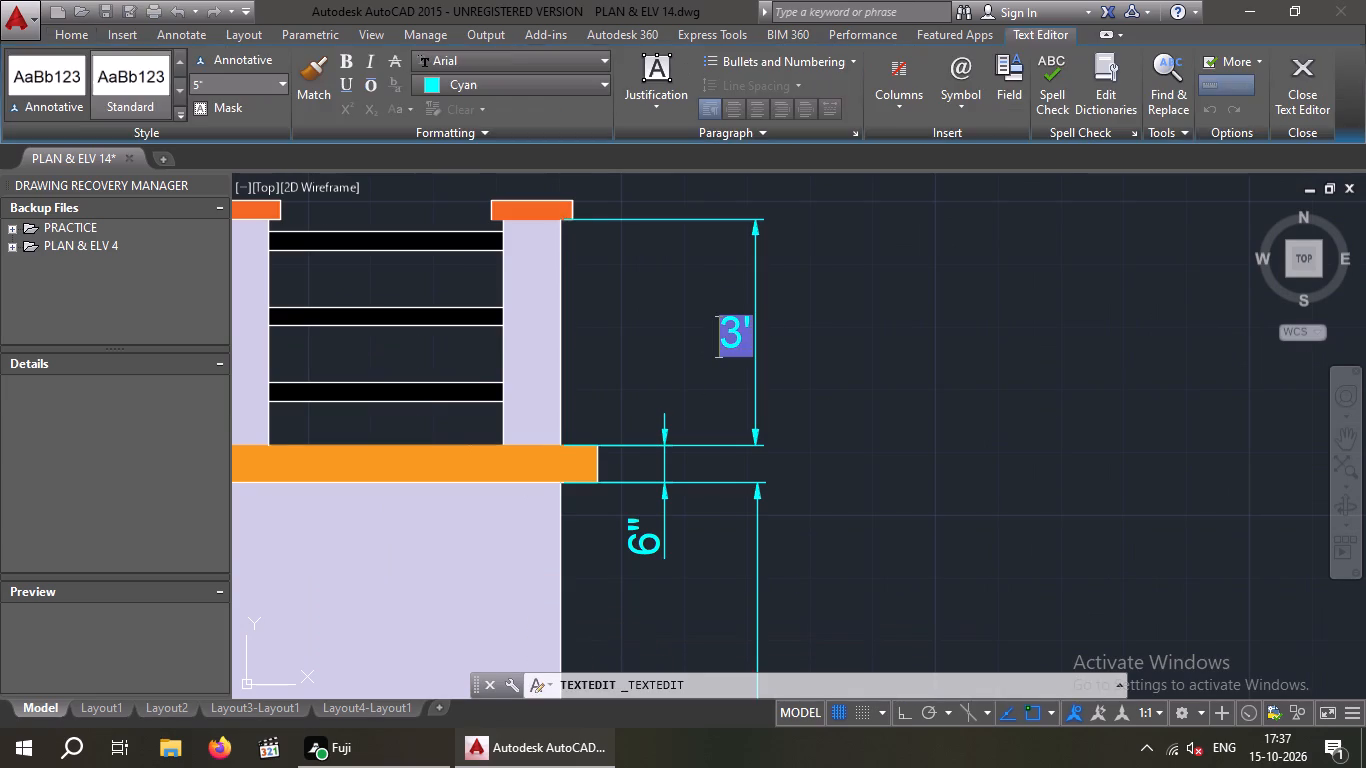
left_click(752, 336)
double_click(735, 334)
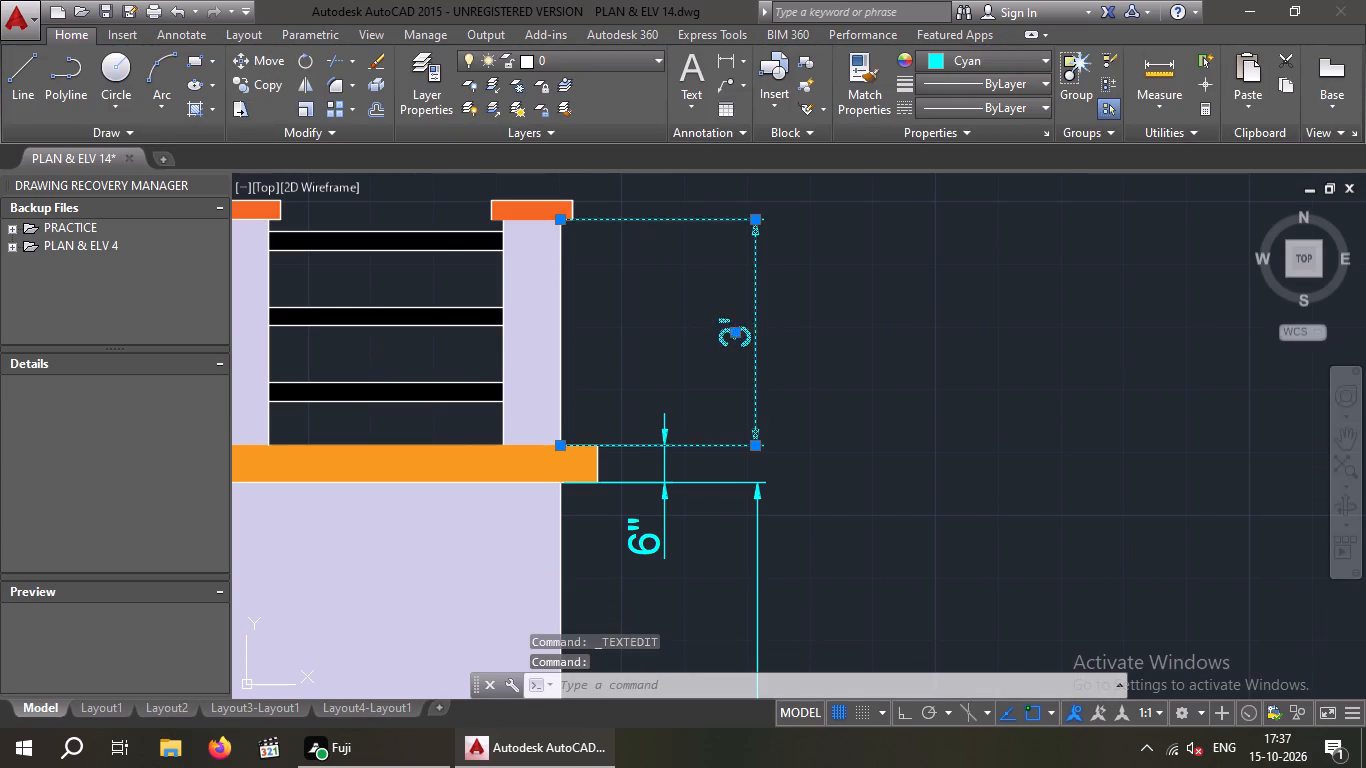
left_click(741, 346)
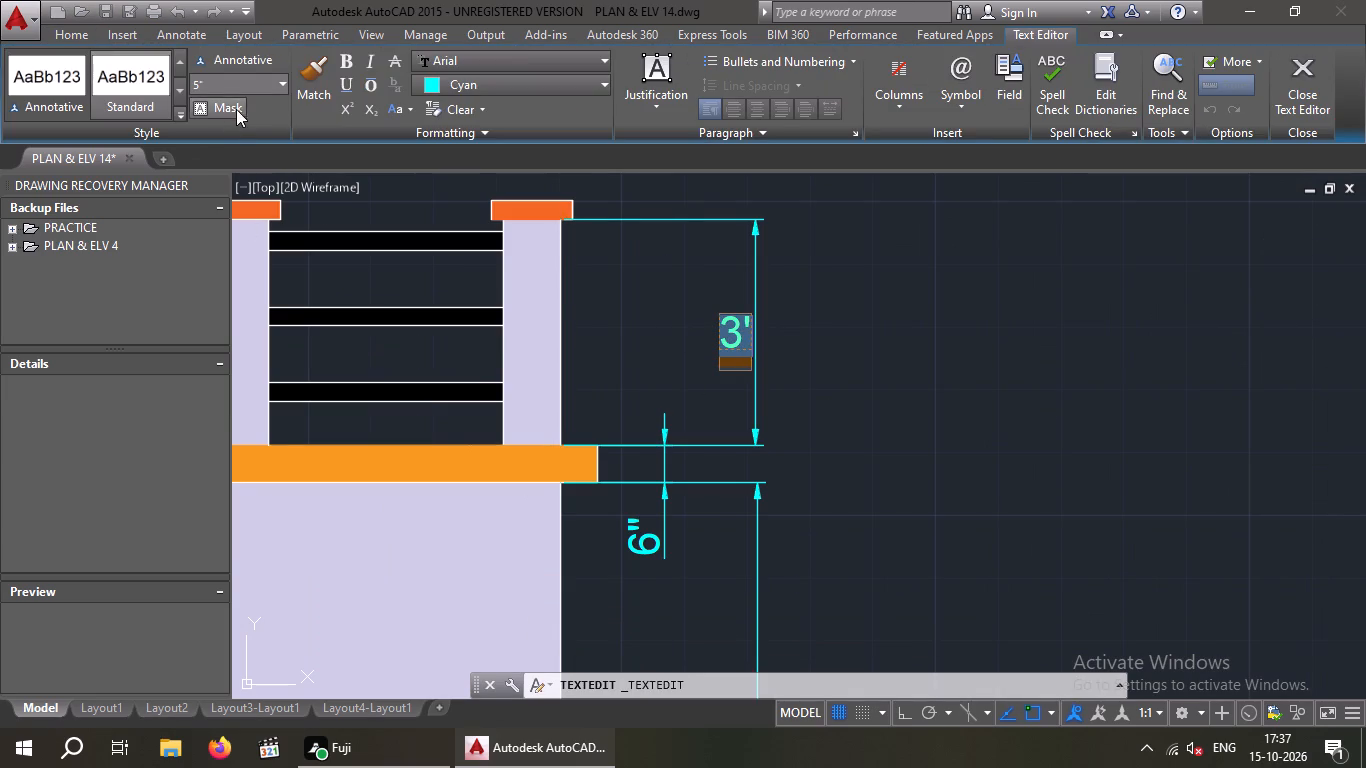
left_click(221, 87)
key("8")
key("apostrophe")
key("Return")
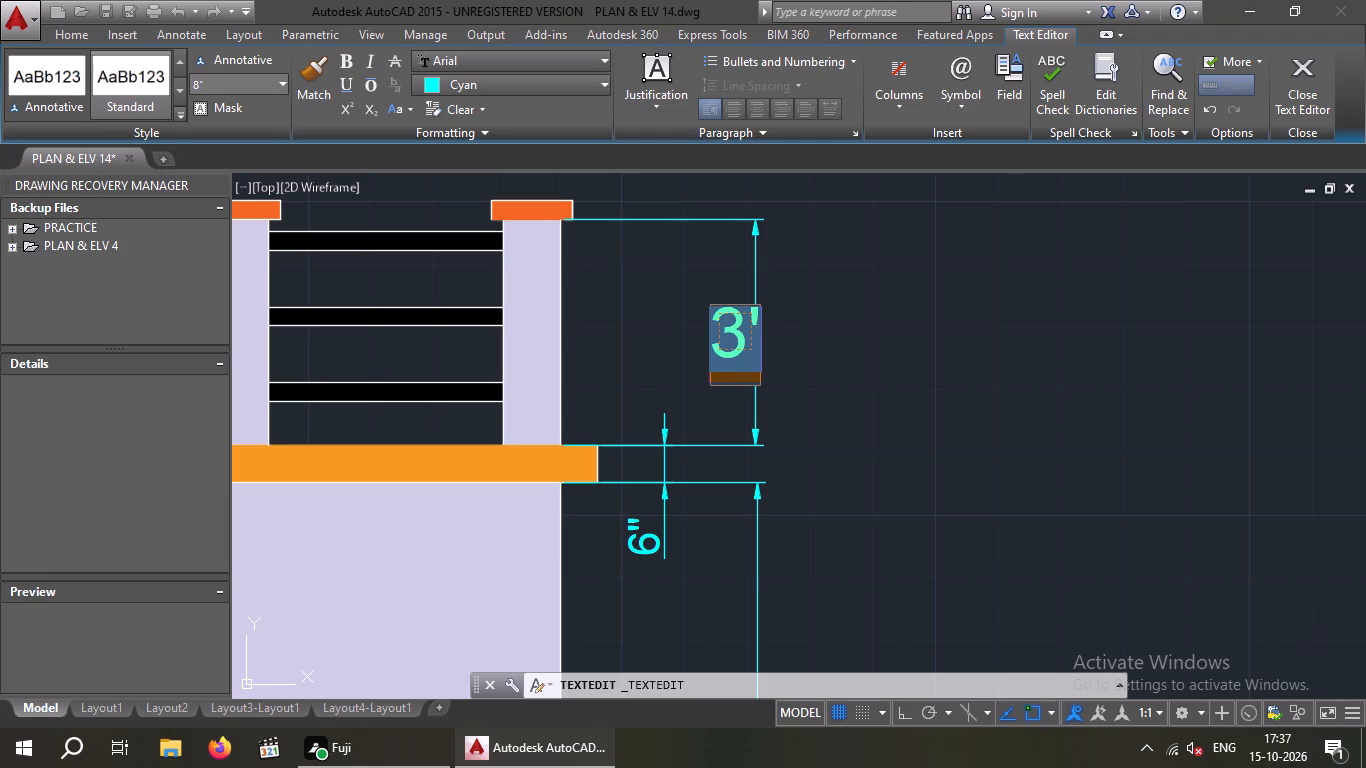
left_click(597, 304)
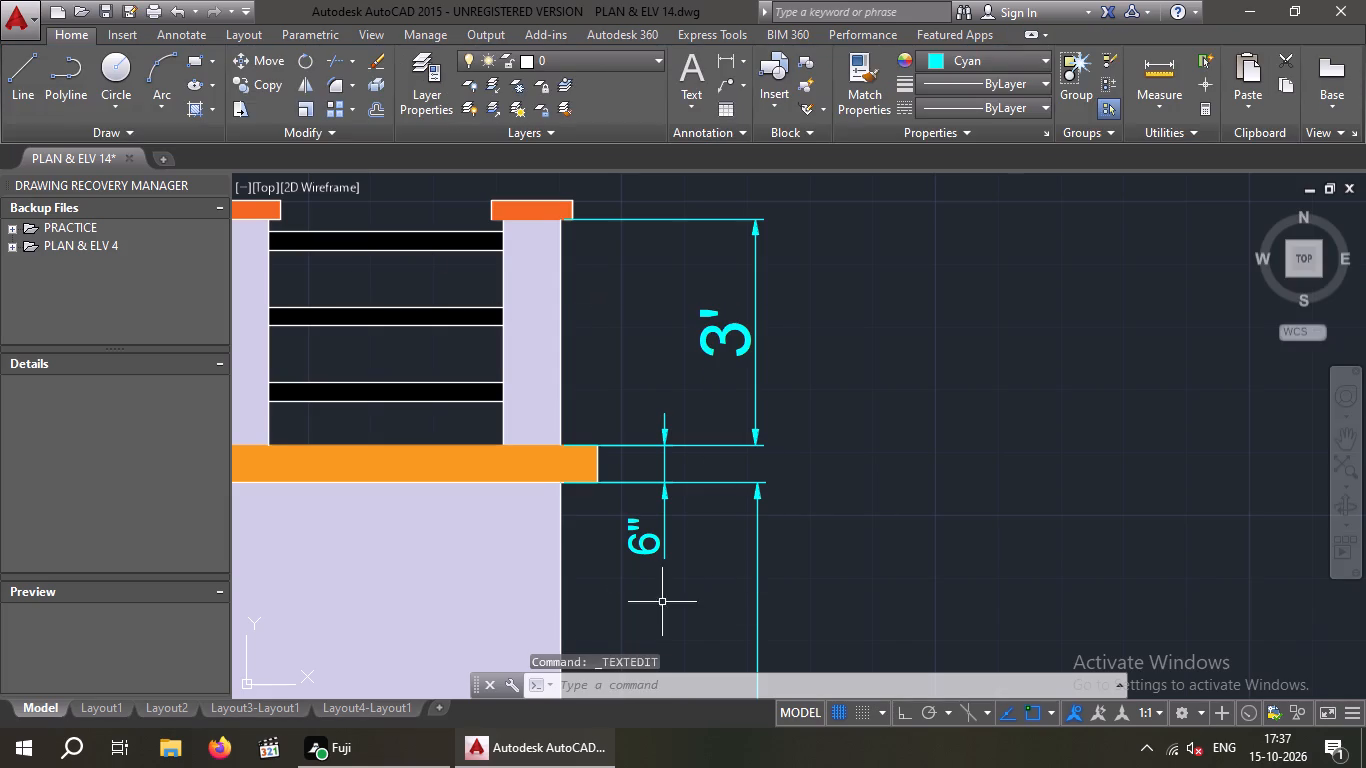
Set the text height of the roof slab thickness dimension to 7".
double_click(633, 555)
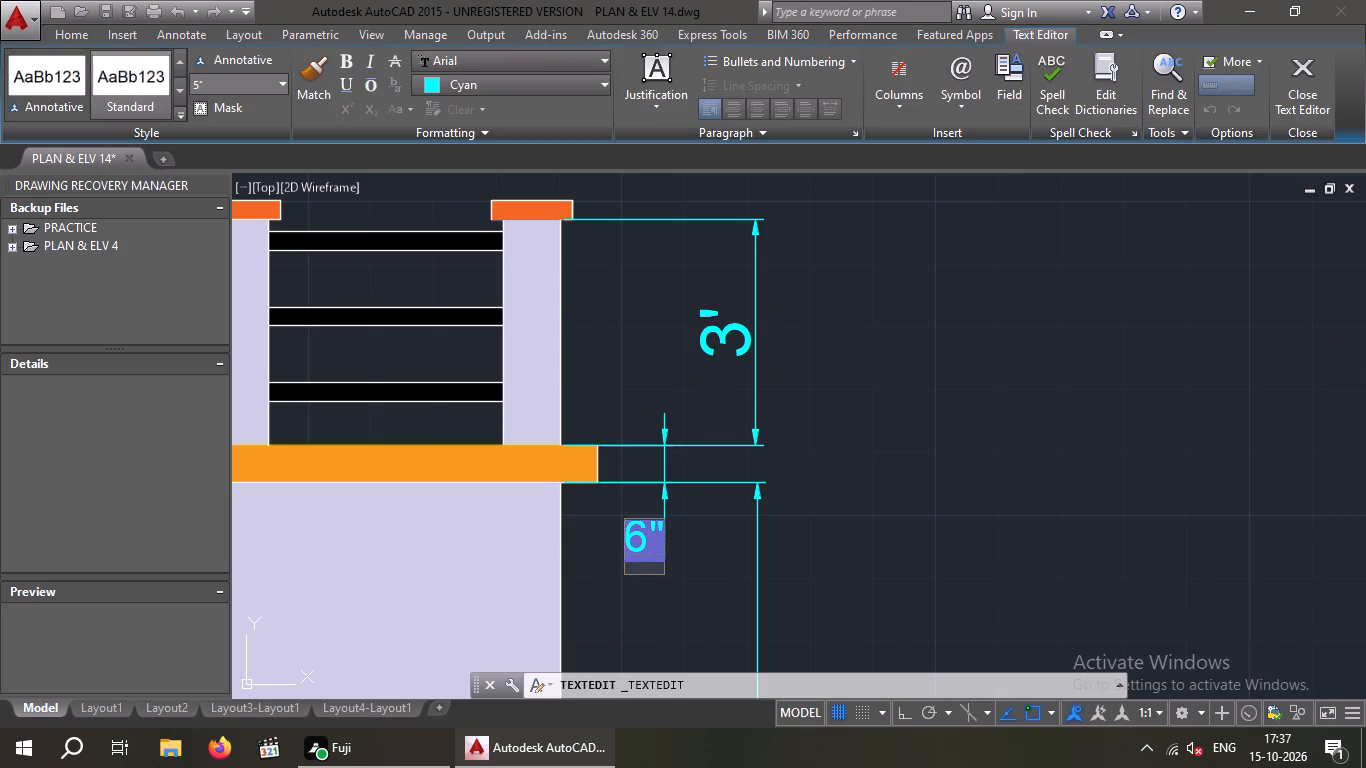
left_click(654, 558)
left_click(225, 84)
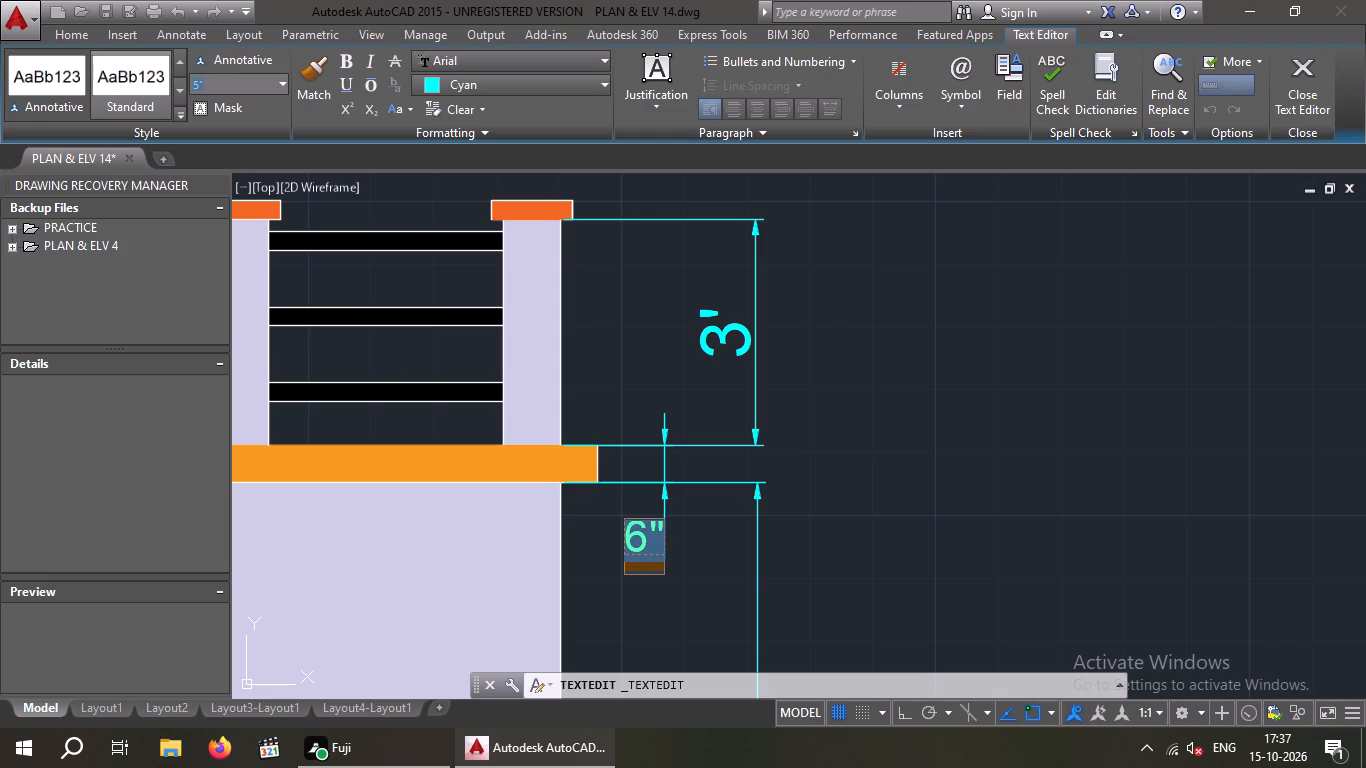
key("7")
key("shift+quotedbl")
key("Return")
left_click(717, 563)
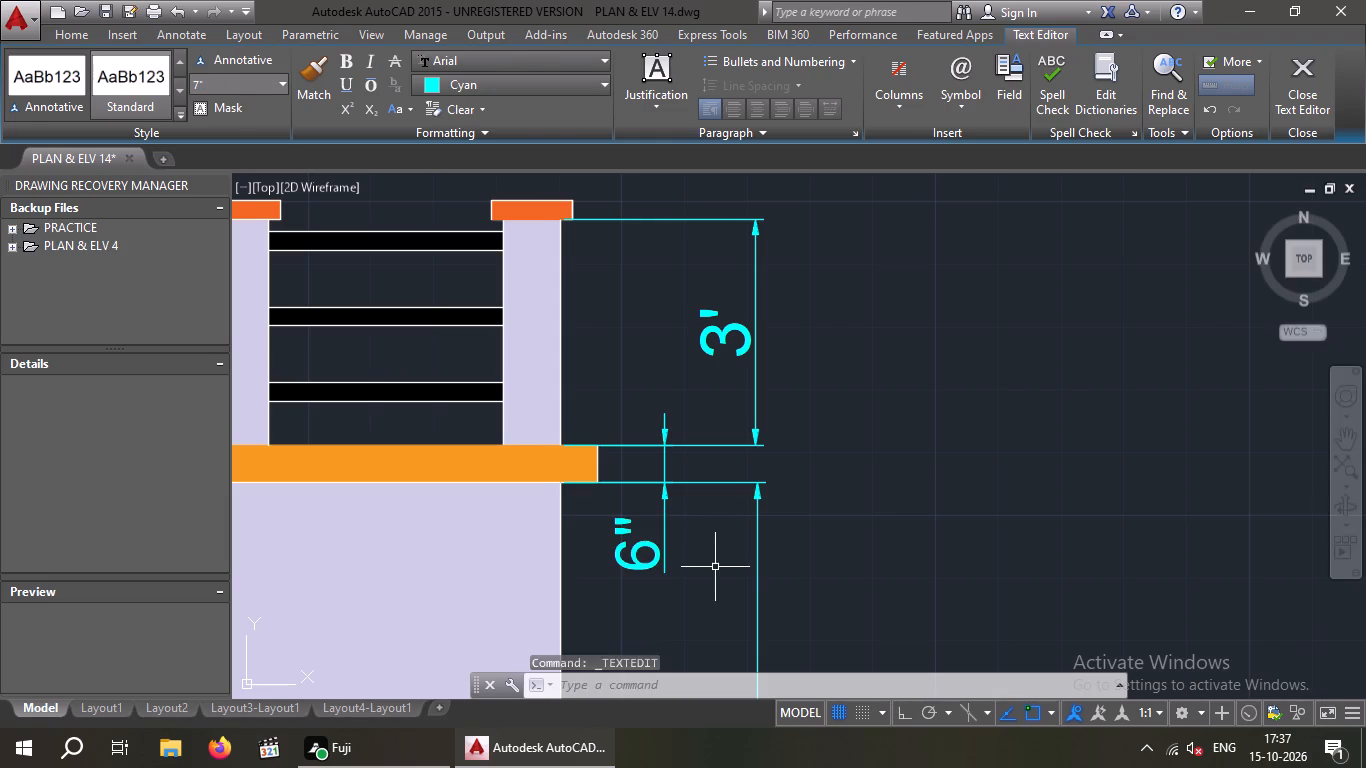
Set the text height of the wall height dimension beside the front elevation to 8".
scroll(712, 562, "down", 1)
middle_click_drag(704, 556, 674, 434)
middle_click_drag(669, 525, 644, 367)
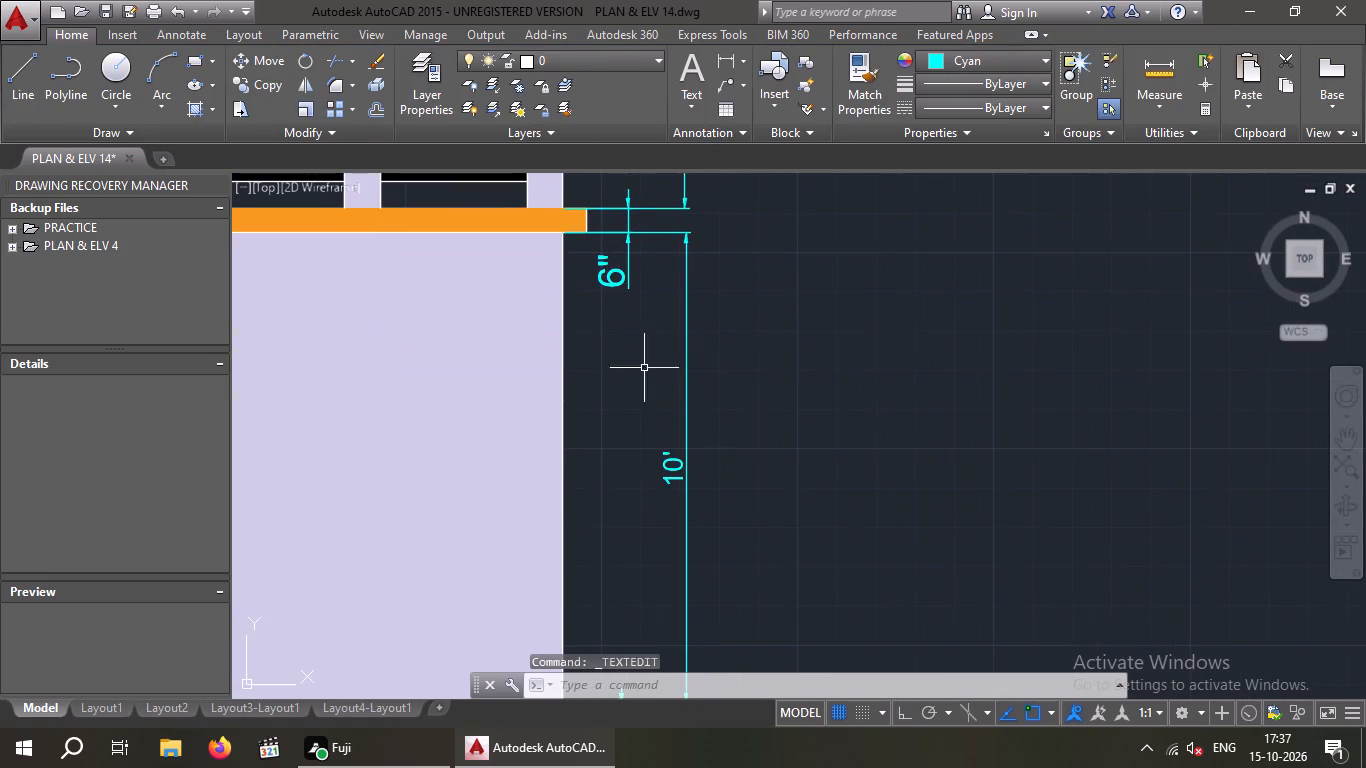
scroll(679, 459, "up", 1)
double_click(665, 479)
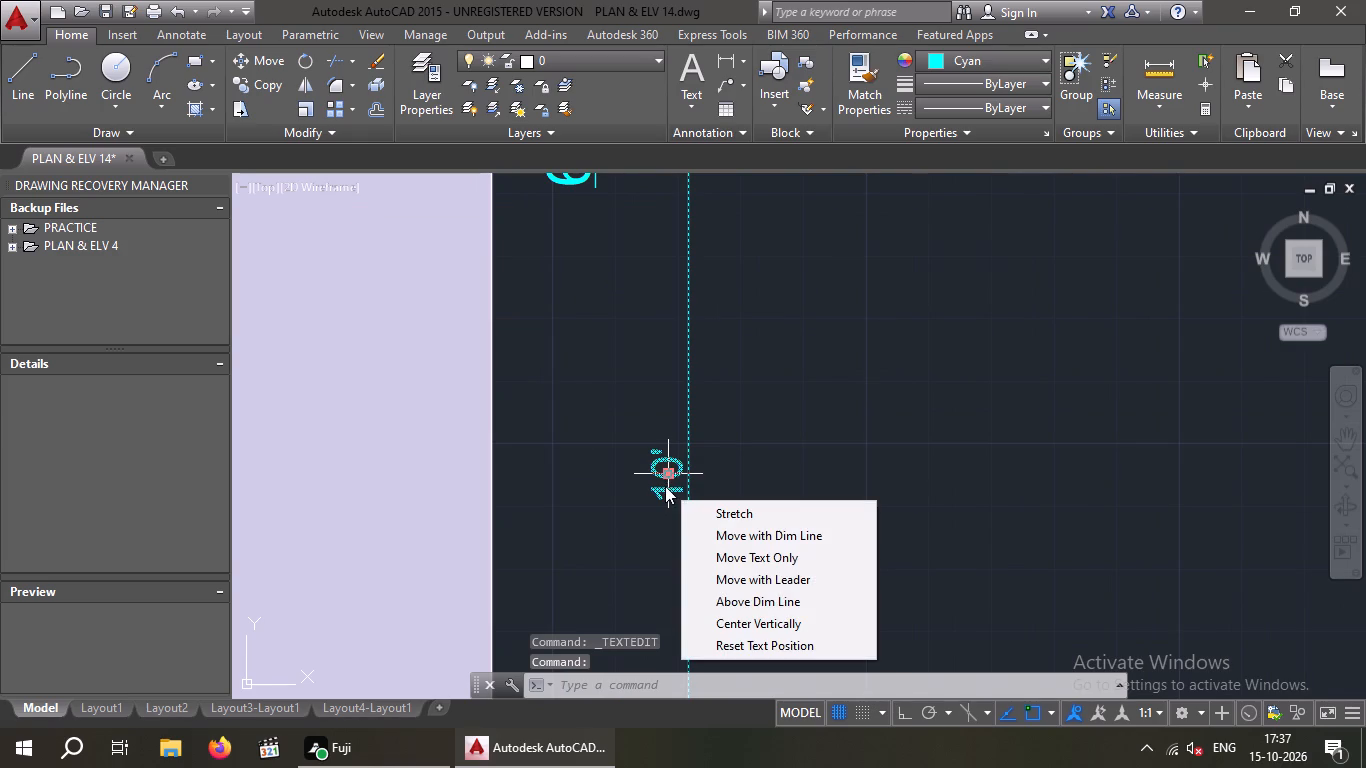
key("Escape")
key("Escape")
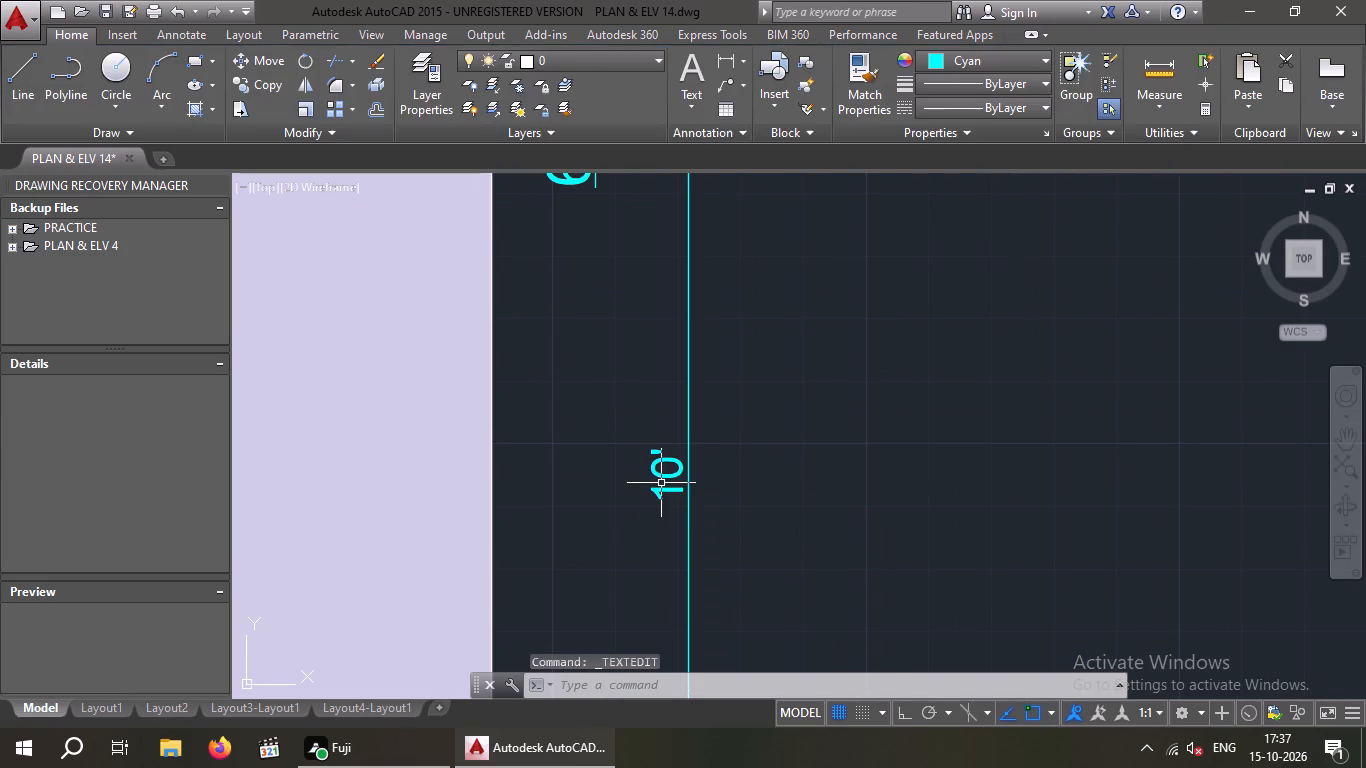
left_click(665, 477)
left_click(665, 477)
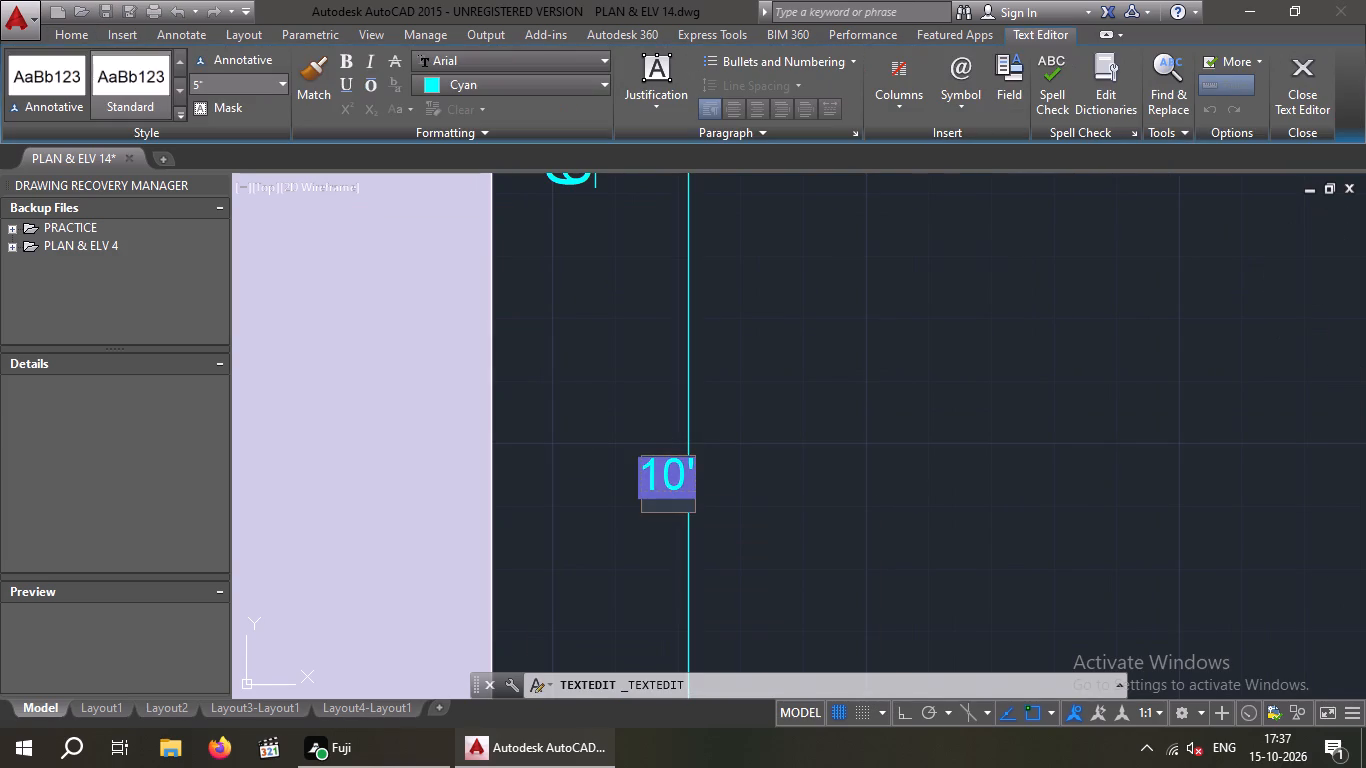
left_click(687, 492)
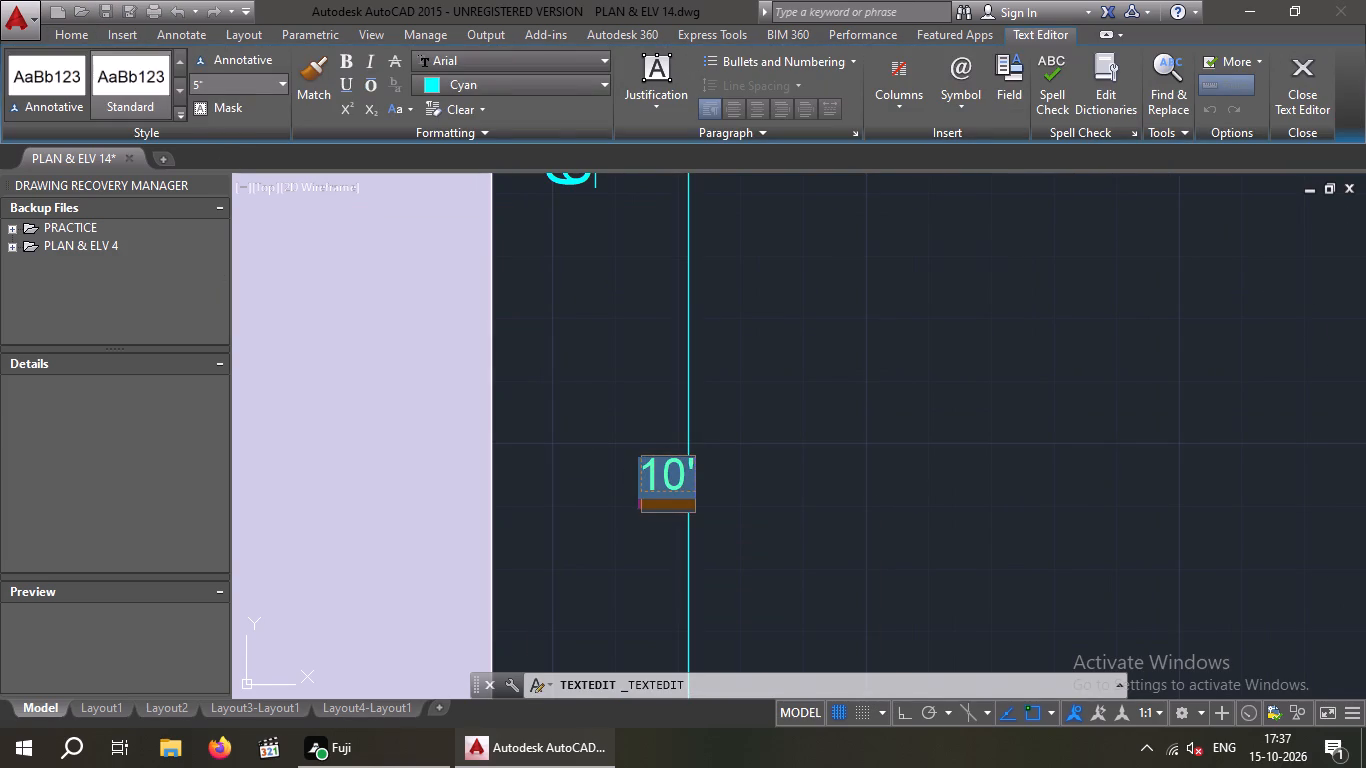
left_click(209, 87)
key("8")
key("shift+quotedbl")
key("Return")
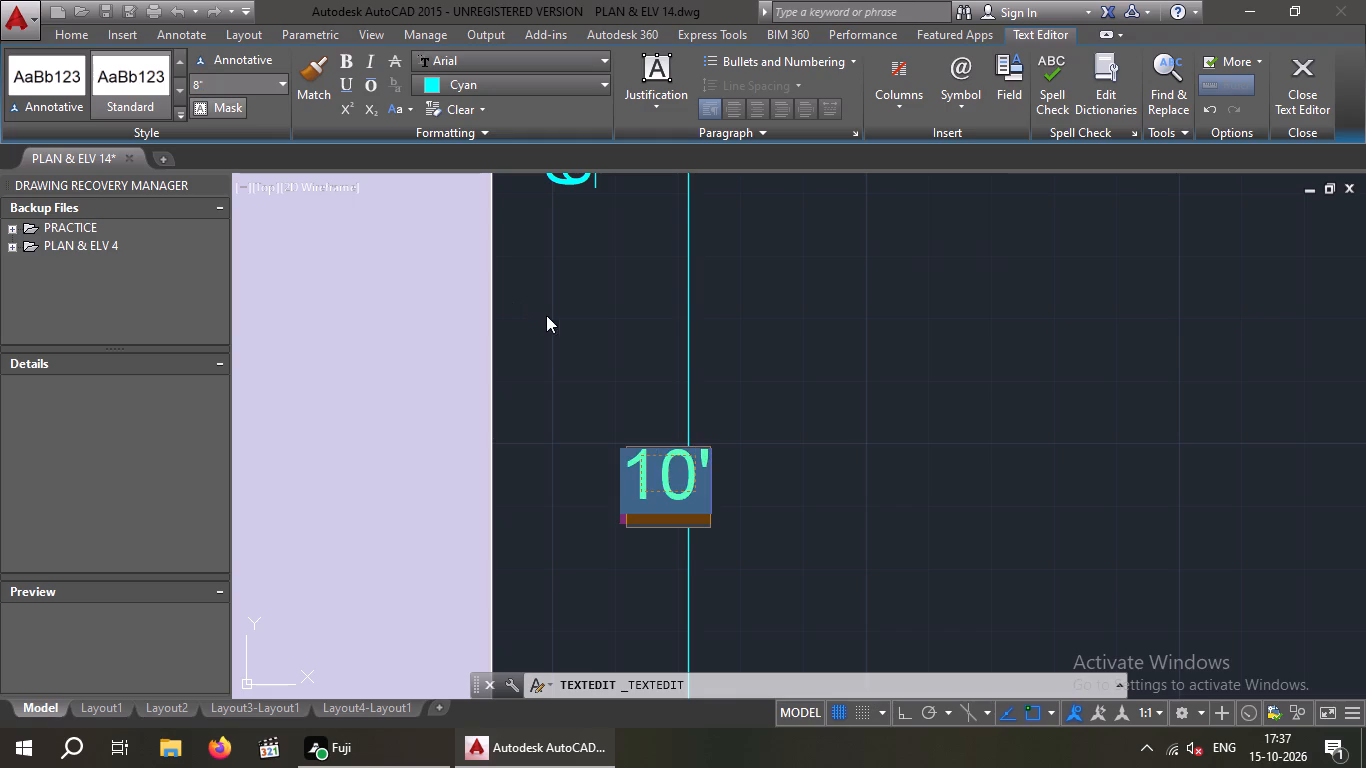
left_click(568, 316)
Set the text height of the brick plinth's height dimension to 8".
scroll(574, 328, "down", 2)
middle_click_drag(693, 464, 682, 436)
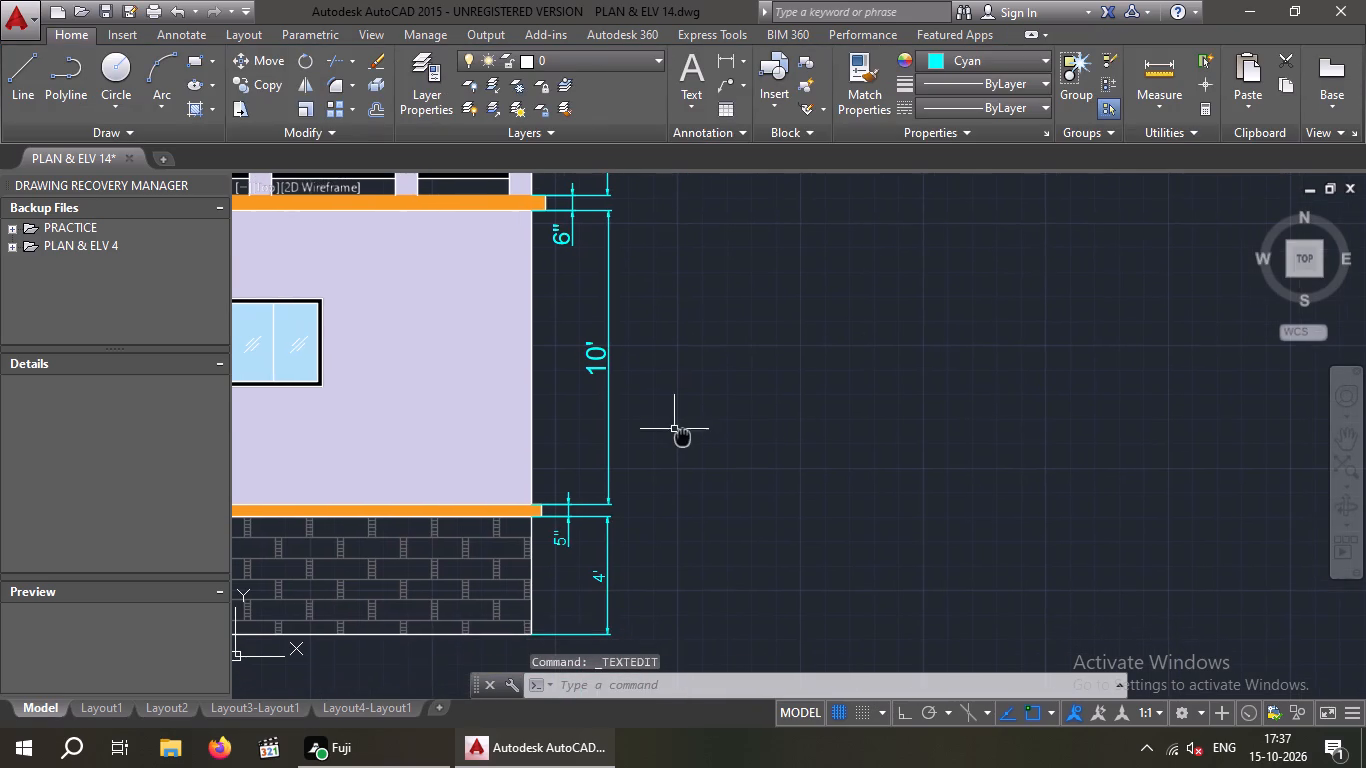
scroll(595, 583, "up", 2)
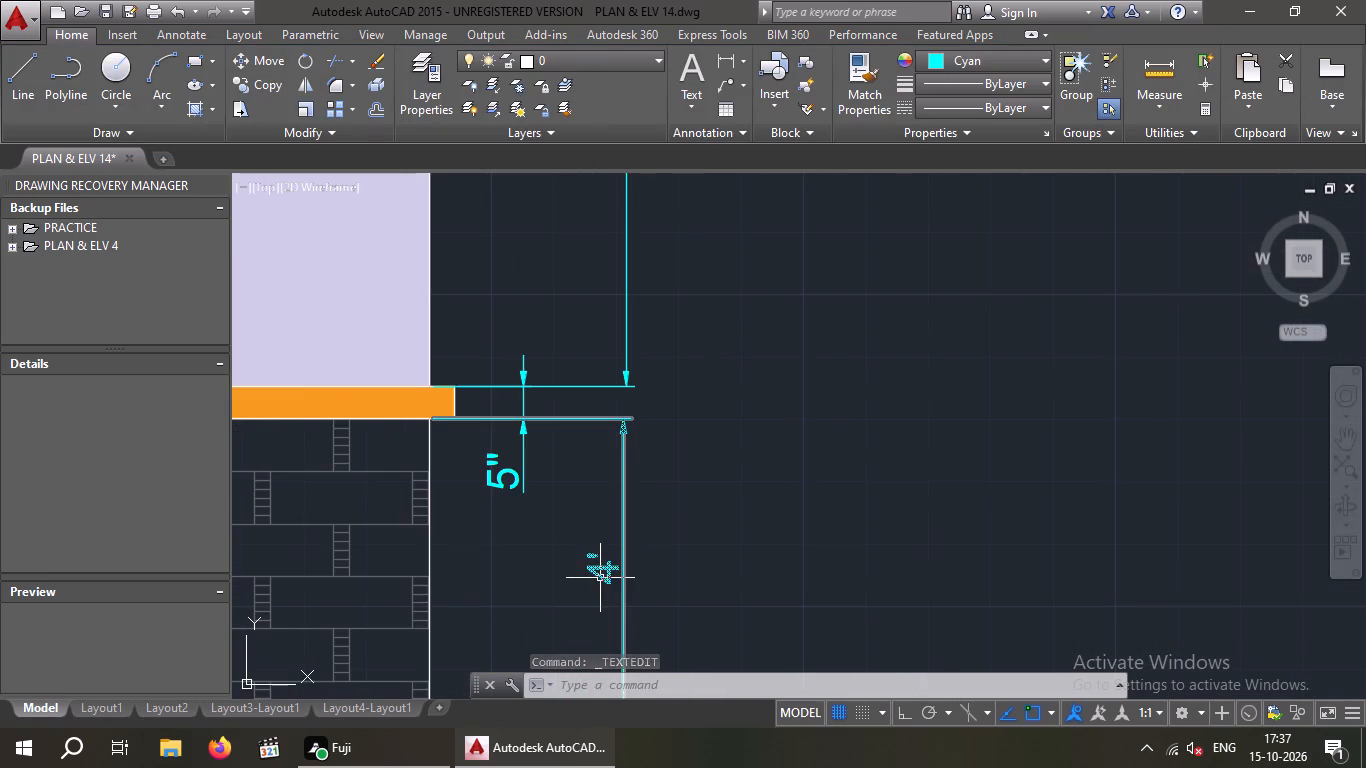
double_click(600, 578)
left_click(612, 590)
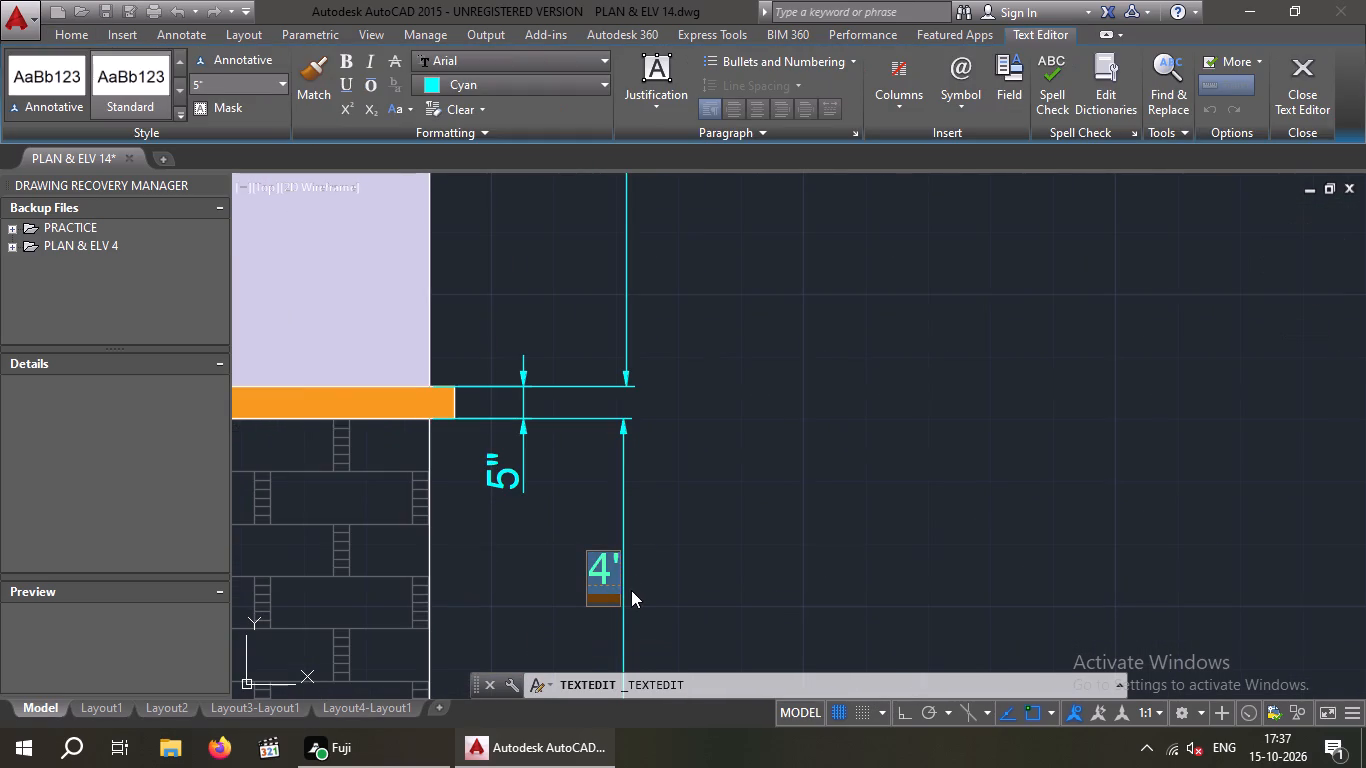
left_click(220, 85)
key("8")
key("shift+quotedbl")
key("Return")
left_click(485, 572)
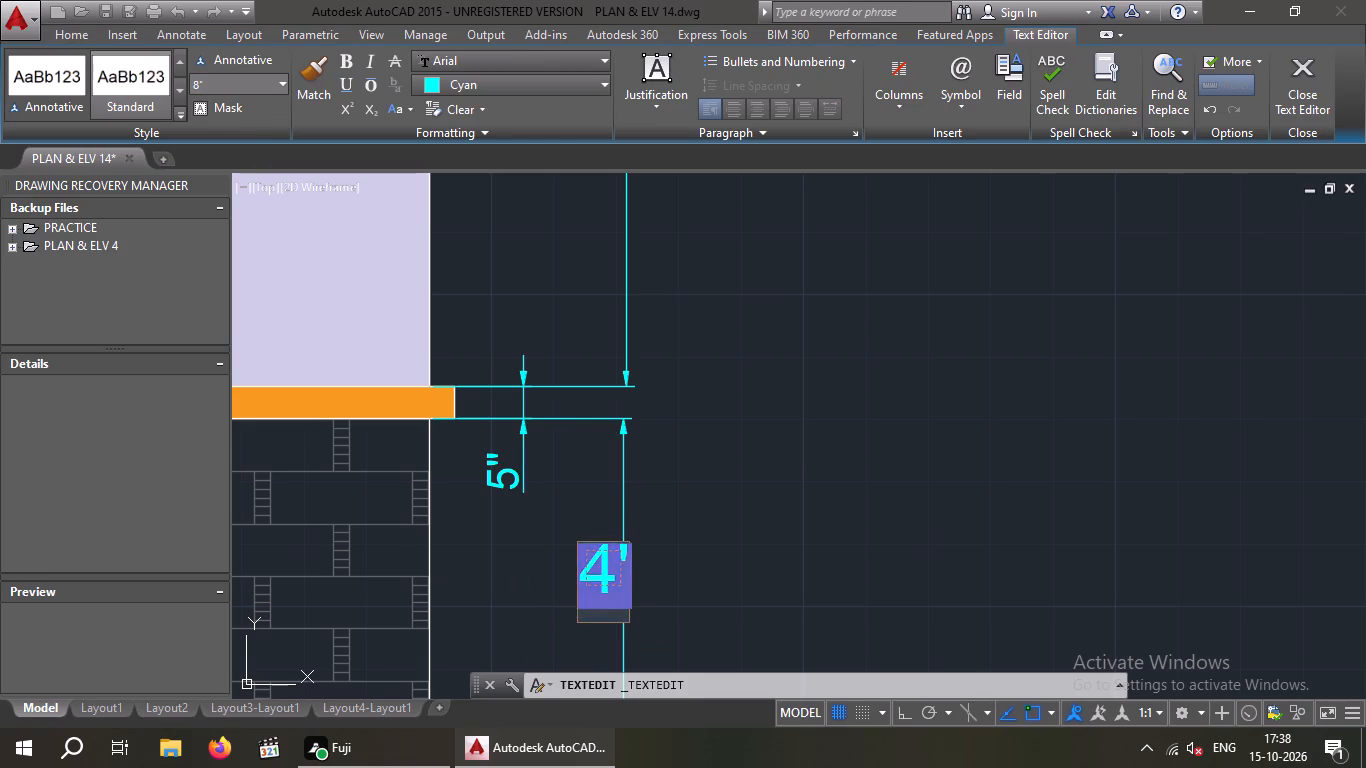
Set the text height of the thickness dimension for the orange band above the brick plinth to 7".
double_click(501, 482)
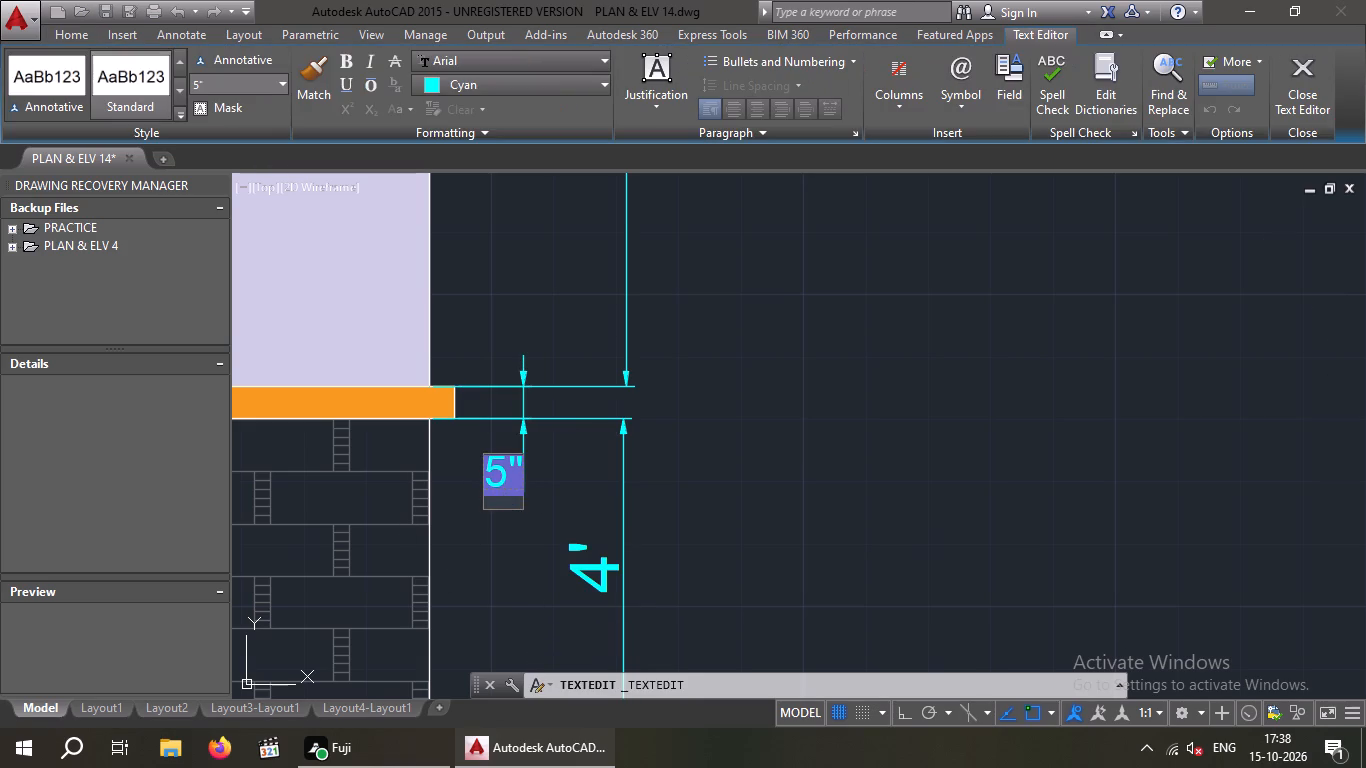
left_click(508, 485)
left_click(251, 82)
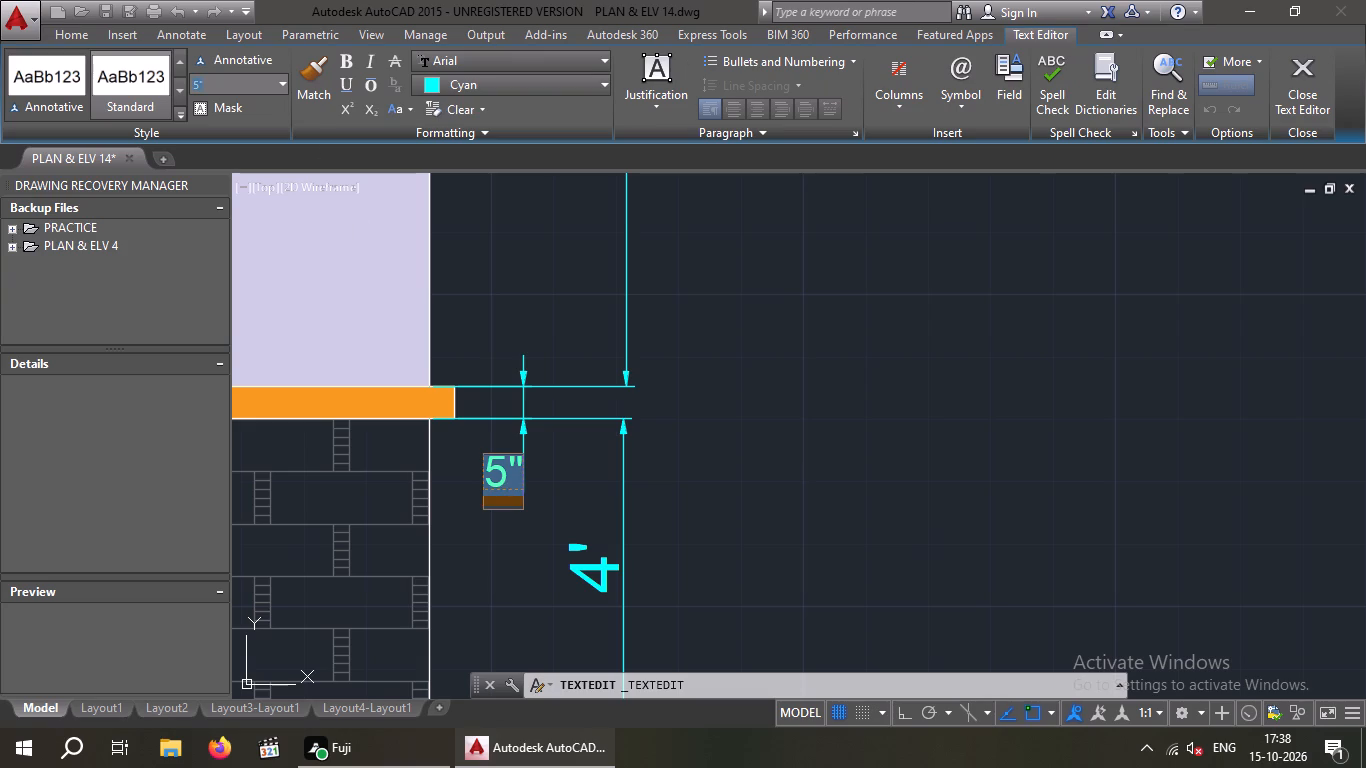
type("7'")
key("Return")
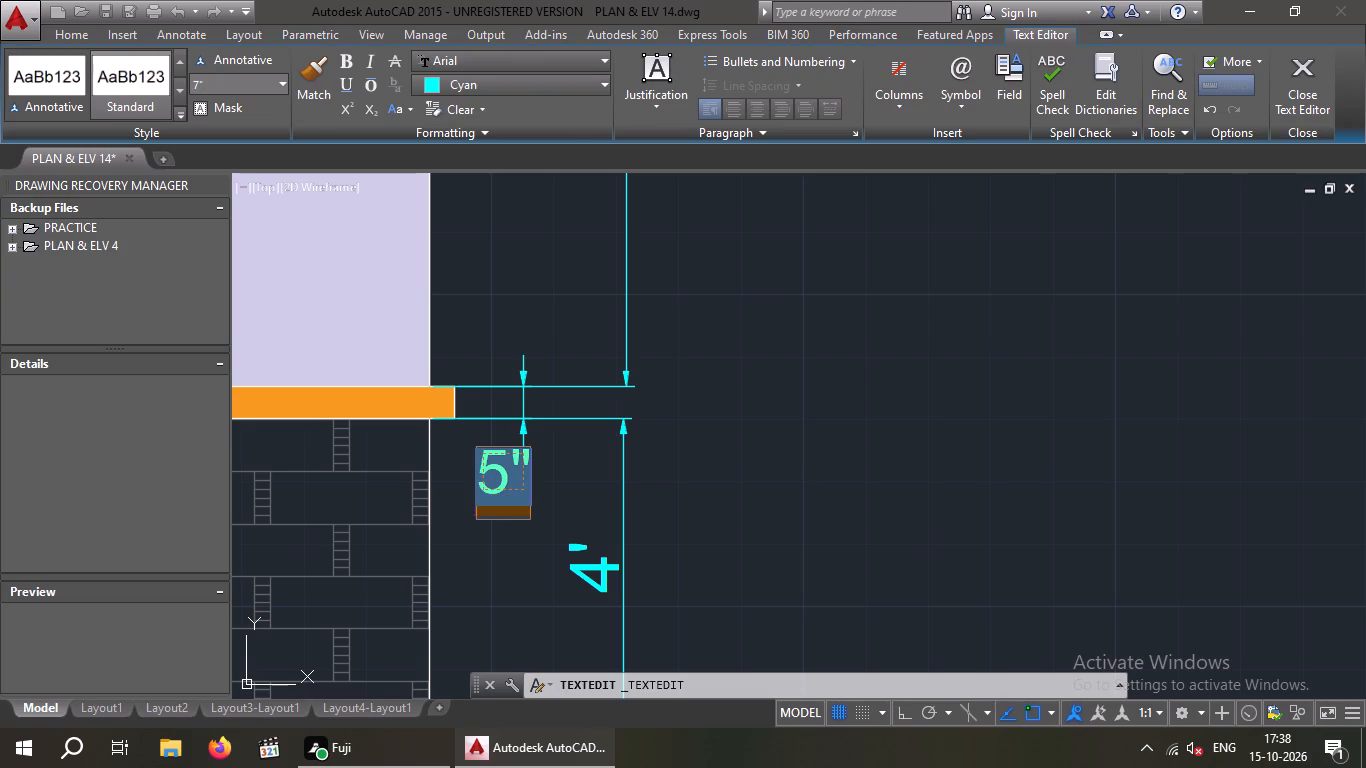
left_click(748, 320)
Save the drawing with the enlarged front elevation dimension texts.
scroll(758, 319, "down", 3)
middle_click_drag(758, 336, 744, 427)
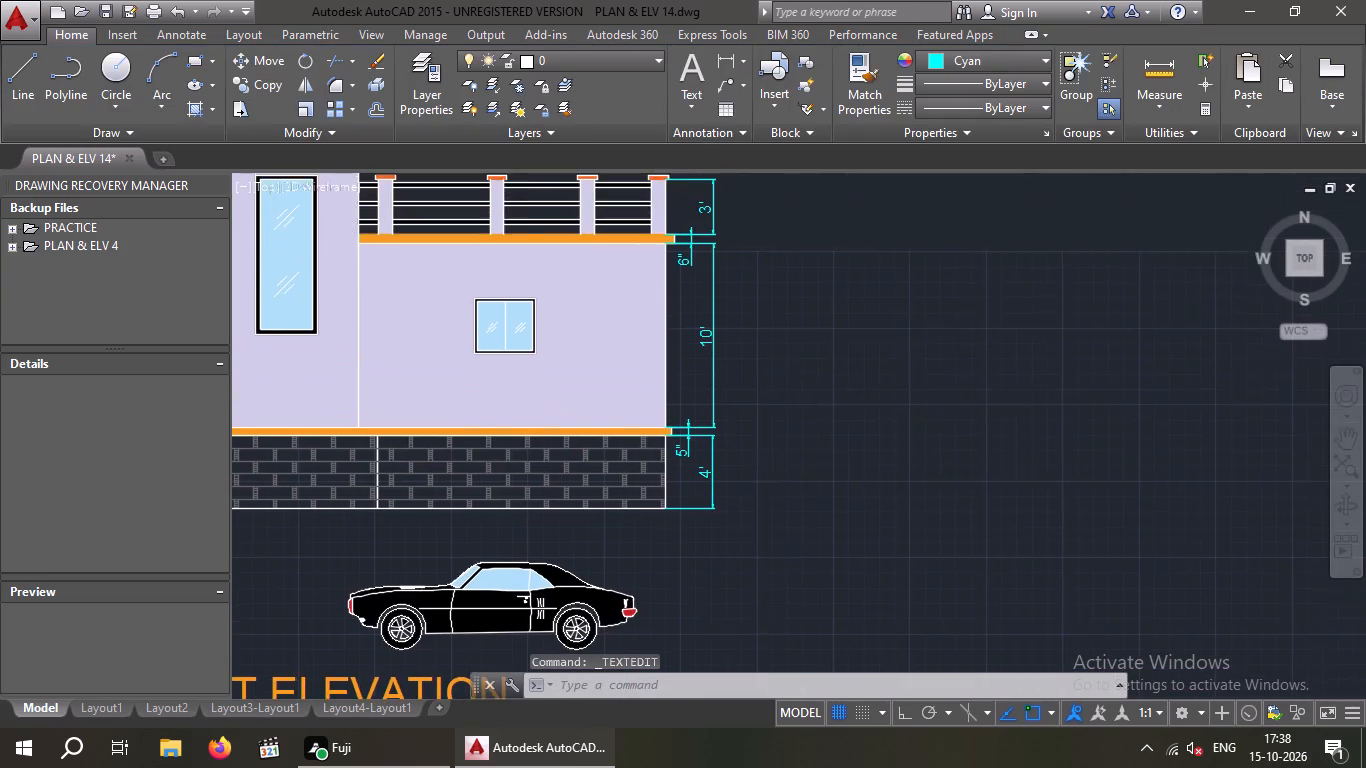
middle_click_drag(744, 427, 744, 429)
scroll(810, 337, "down", 1)
middle_click_drag(811, 337, 801, 376)
middle_click_drag(855, 361, 964, 339)
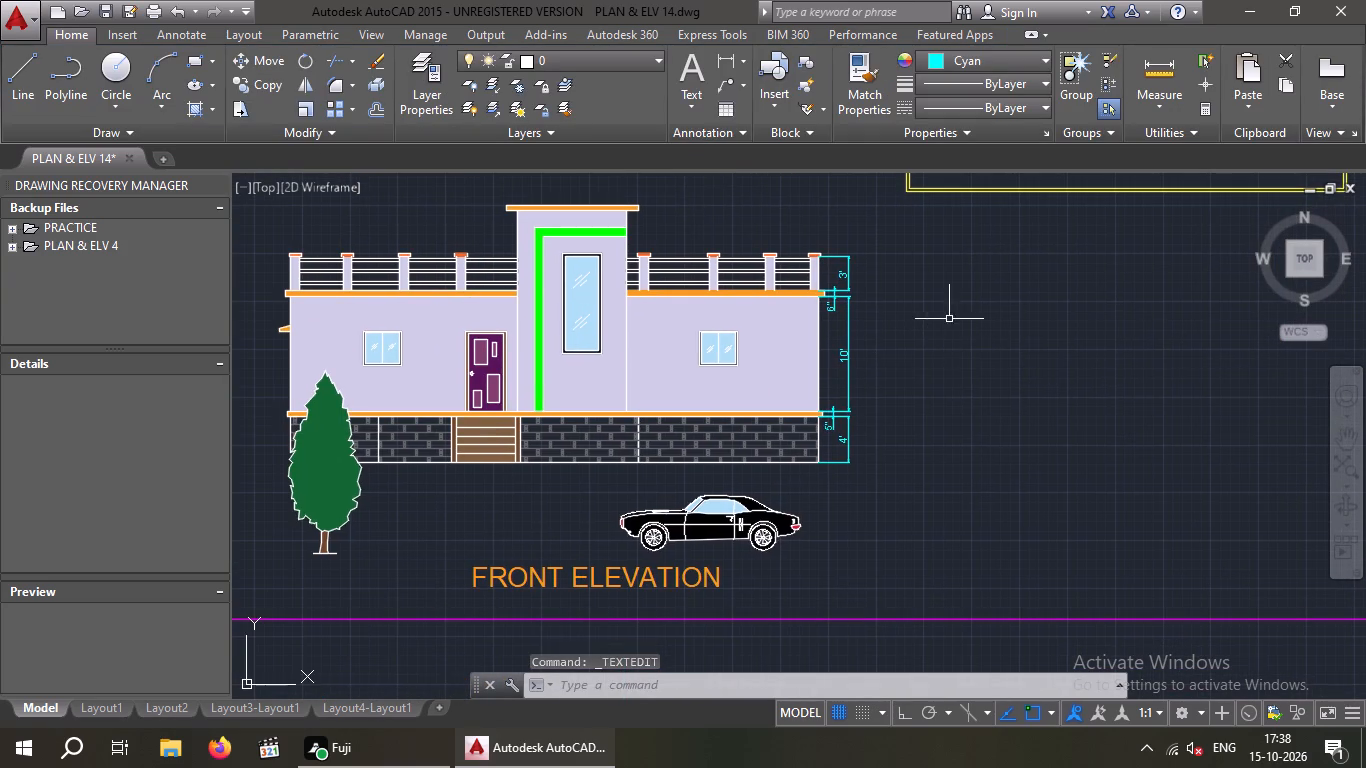
key("ctrl+s")
key("ctrl+s")
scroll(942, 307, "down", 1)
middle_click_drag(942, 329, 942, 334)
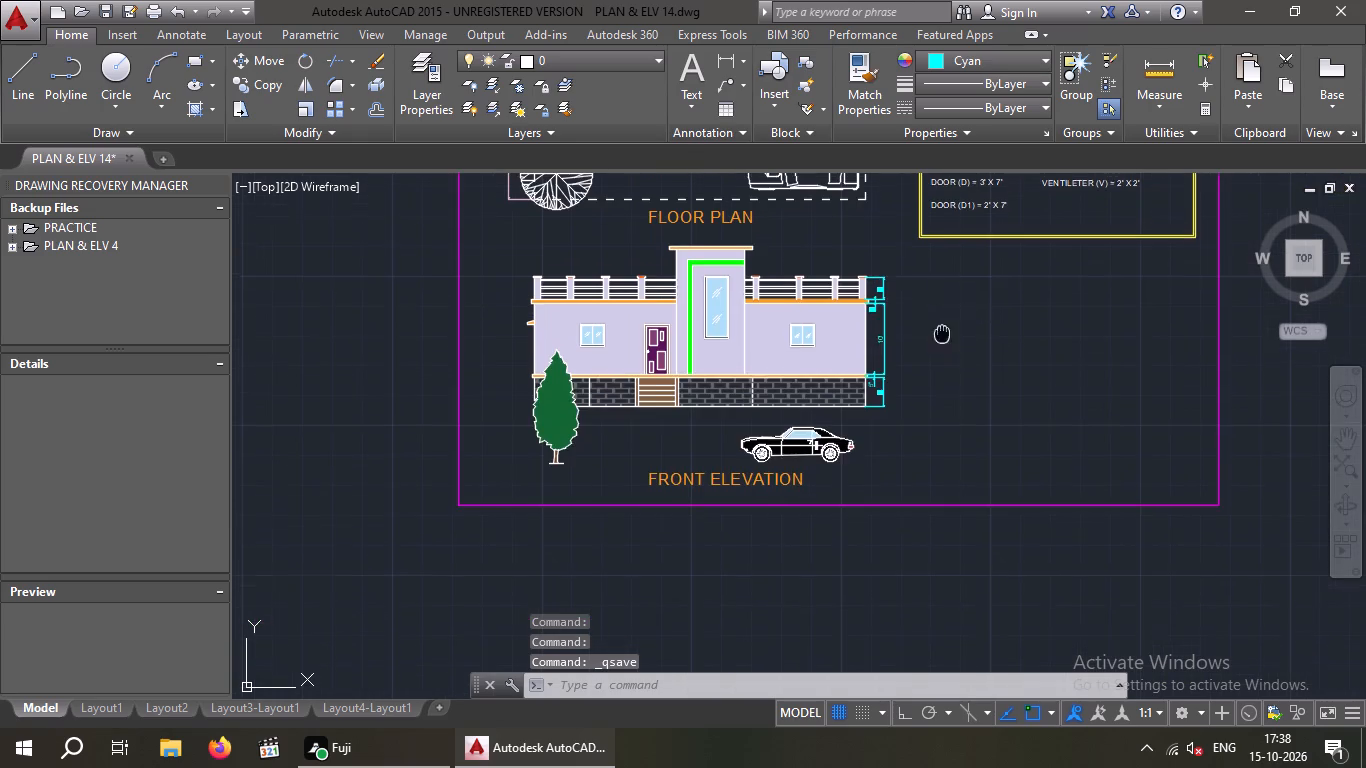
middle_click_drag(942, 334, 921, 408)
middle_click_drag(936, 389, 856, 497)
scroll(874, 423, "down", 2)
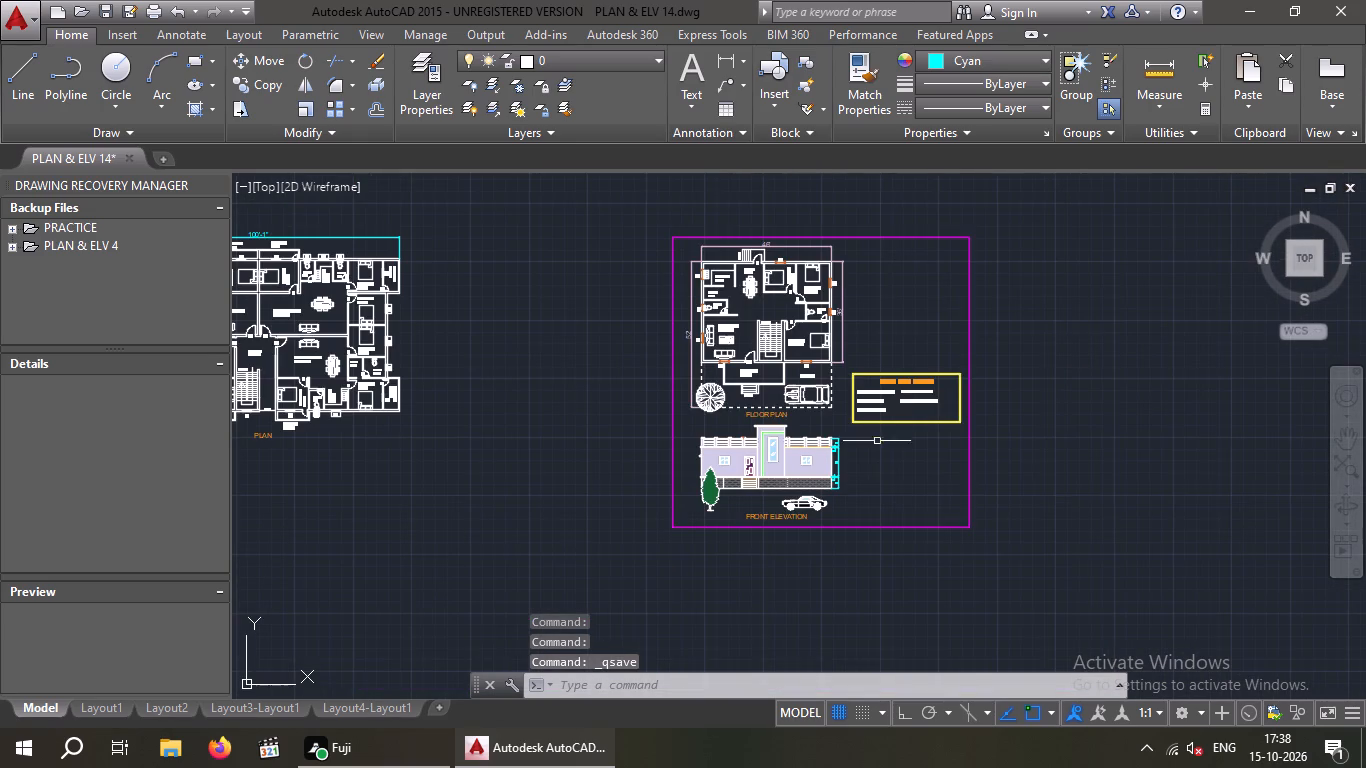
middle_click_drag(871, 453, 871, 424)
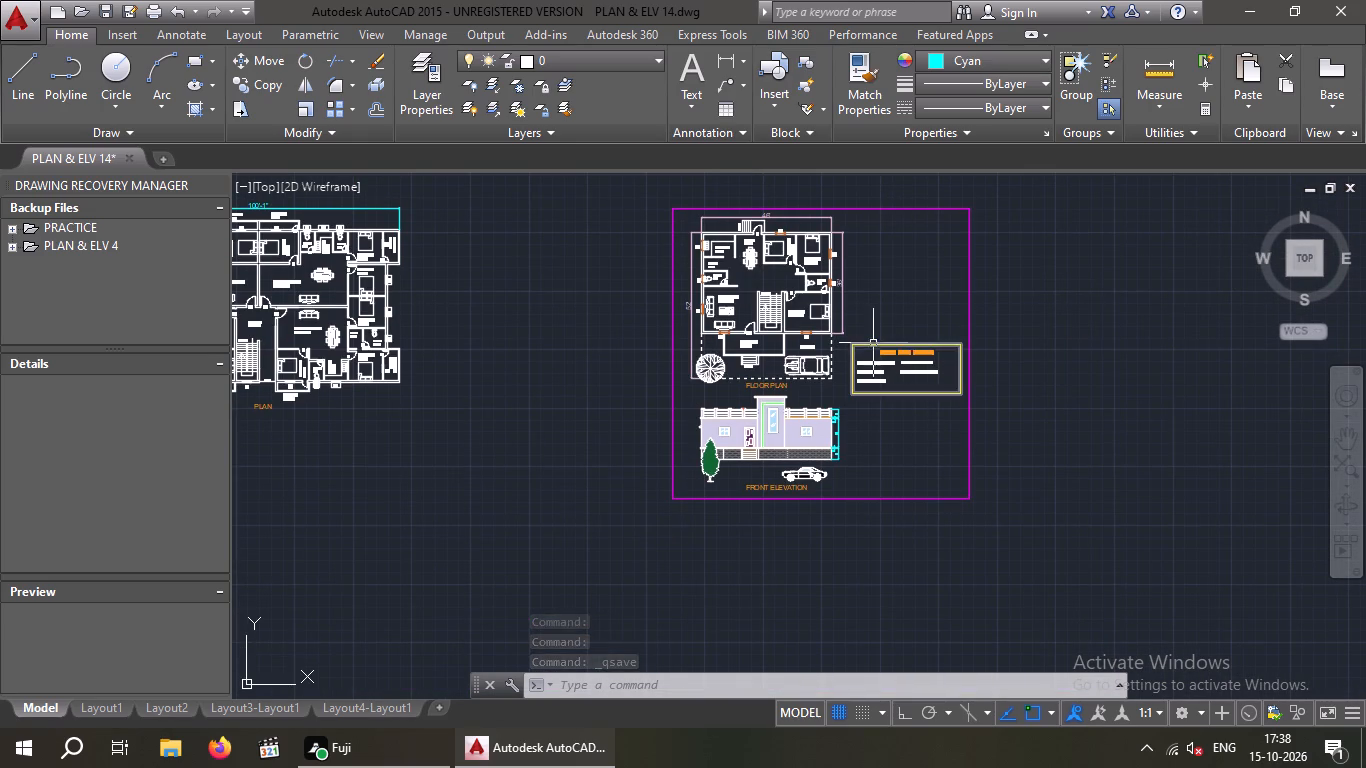
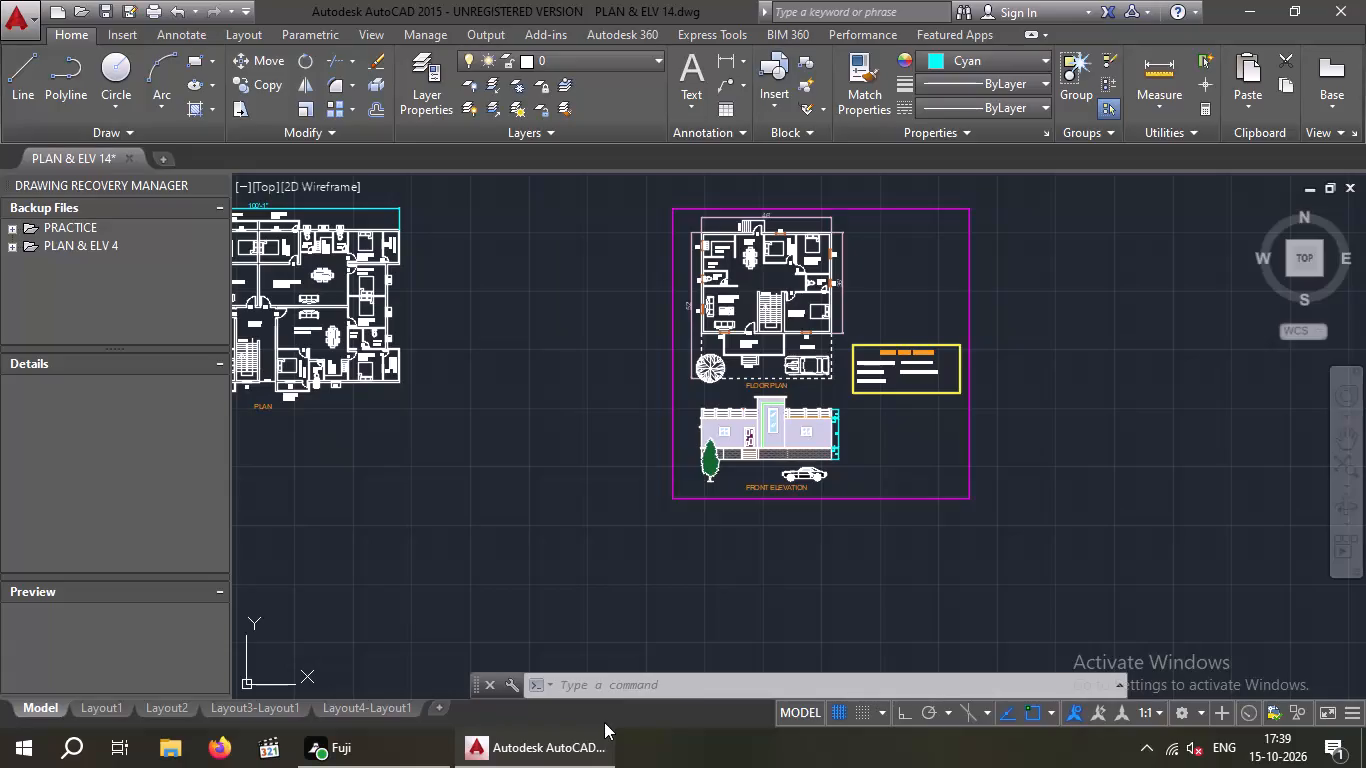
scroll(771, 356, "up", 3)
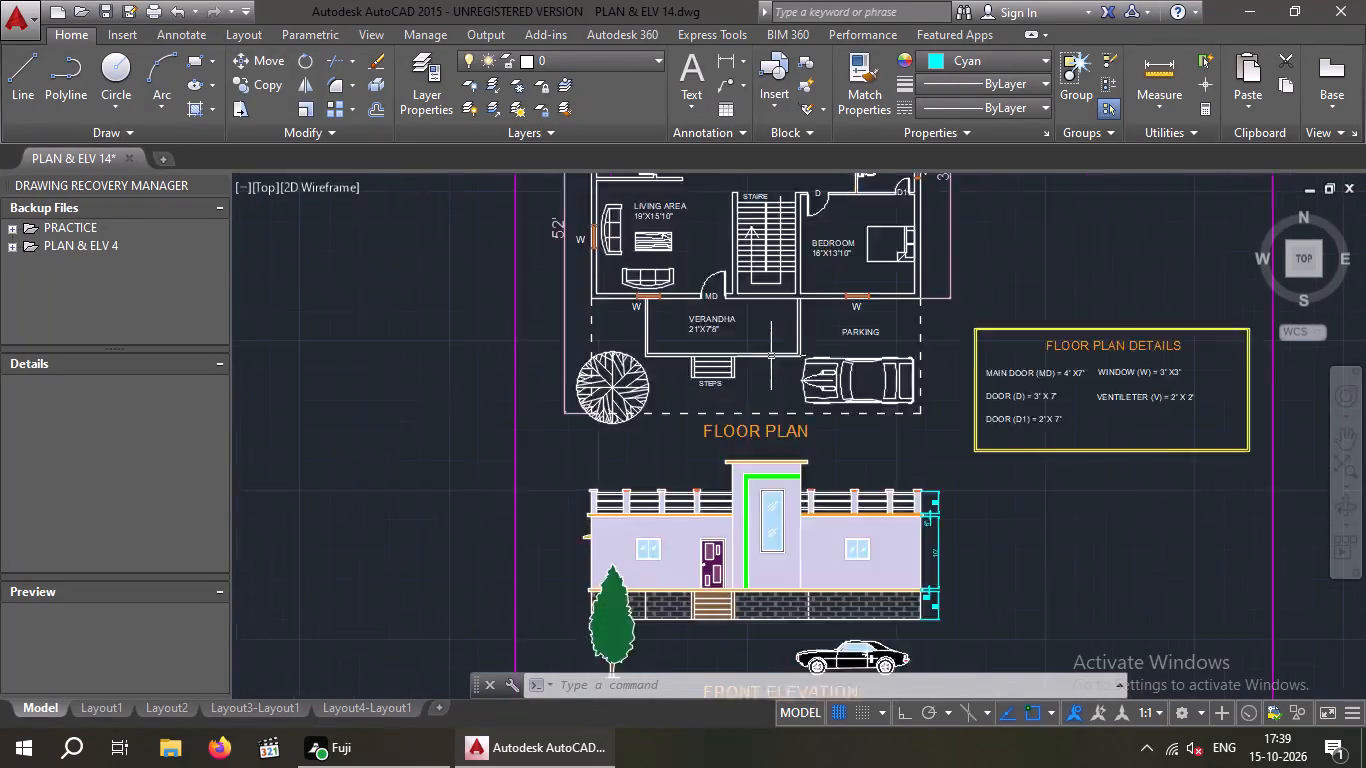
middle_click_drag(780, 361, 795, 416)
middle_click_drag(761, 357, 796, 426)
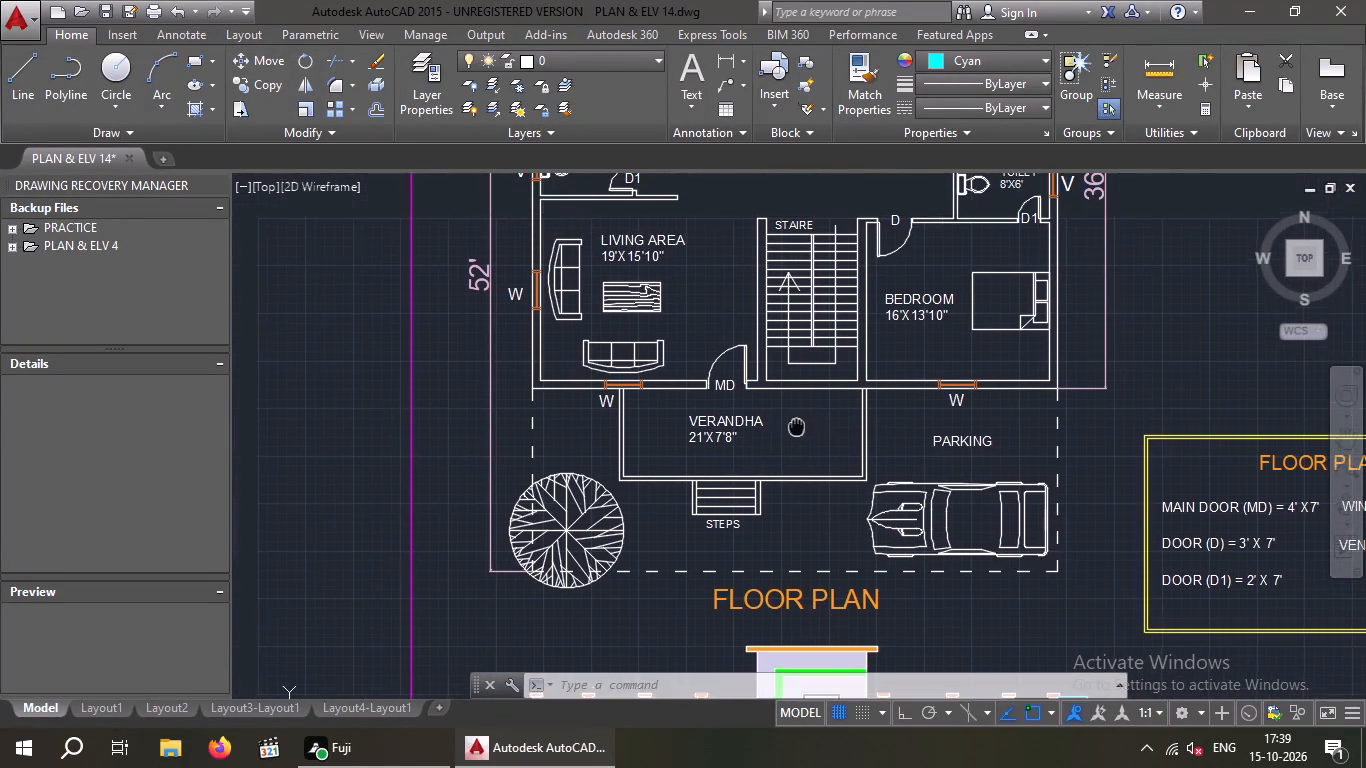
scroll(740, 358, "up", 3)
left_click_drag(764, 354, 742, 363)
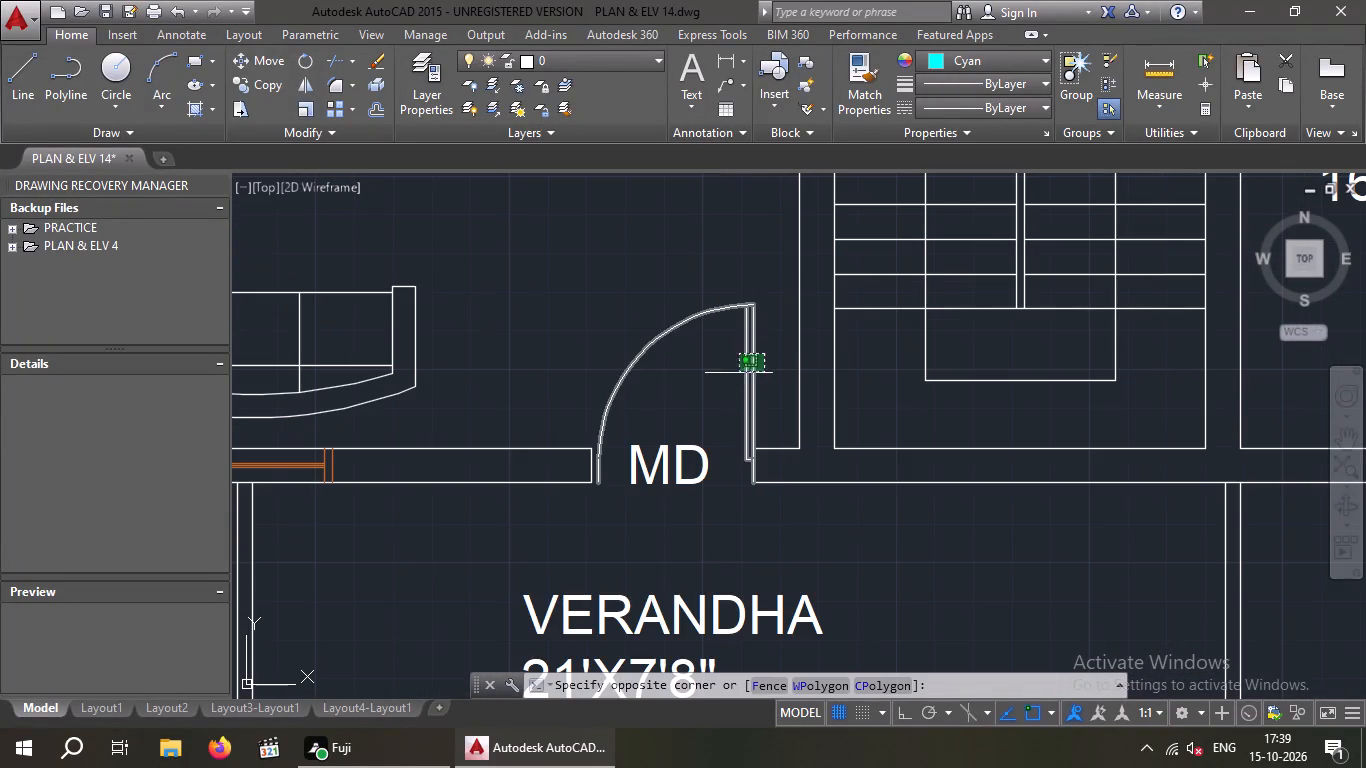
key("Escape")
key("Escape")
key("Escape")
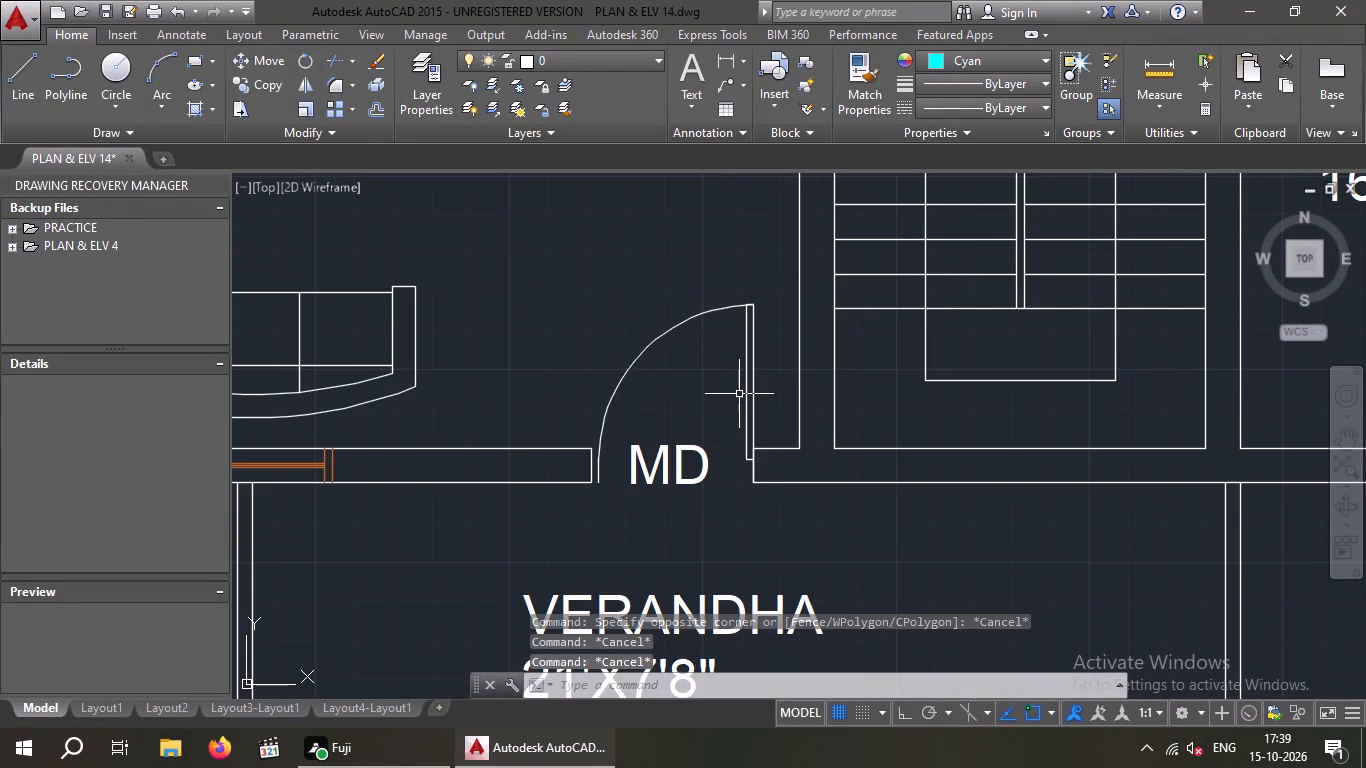
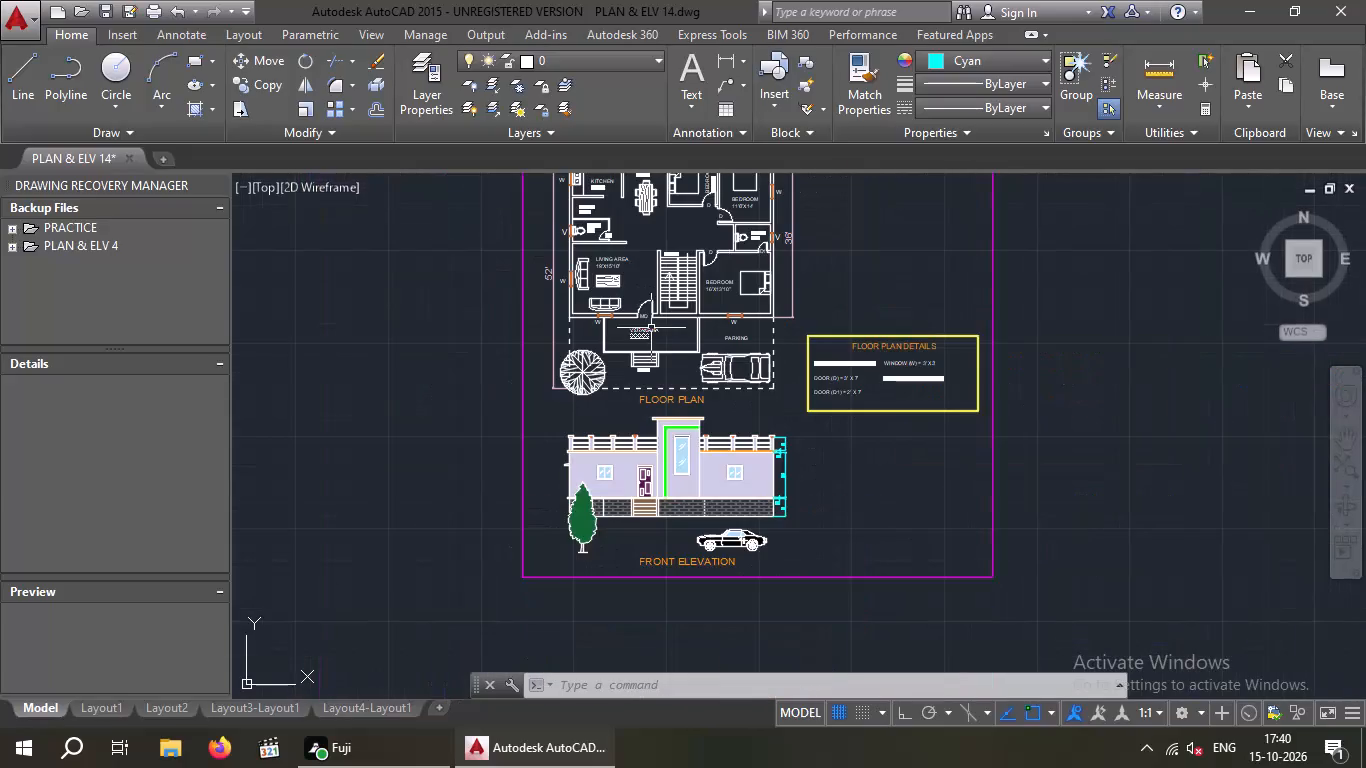
Examine the floor plan, its details table and the front elevation on the bordered sheet.
middle_click_drag(652, 332, 550, 349)
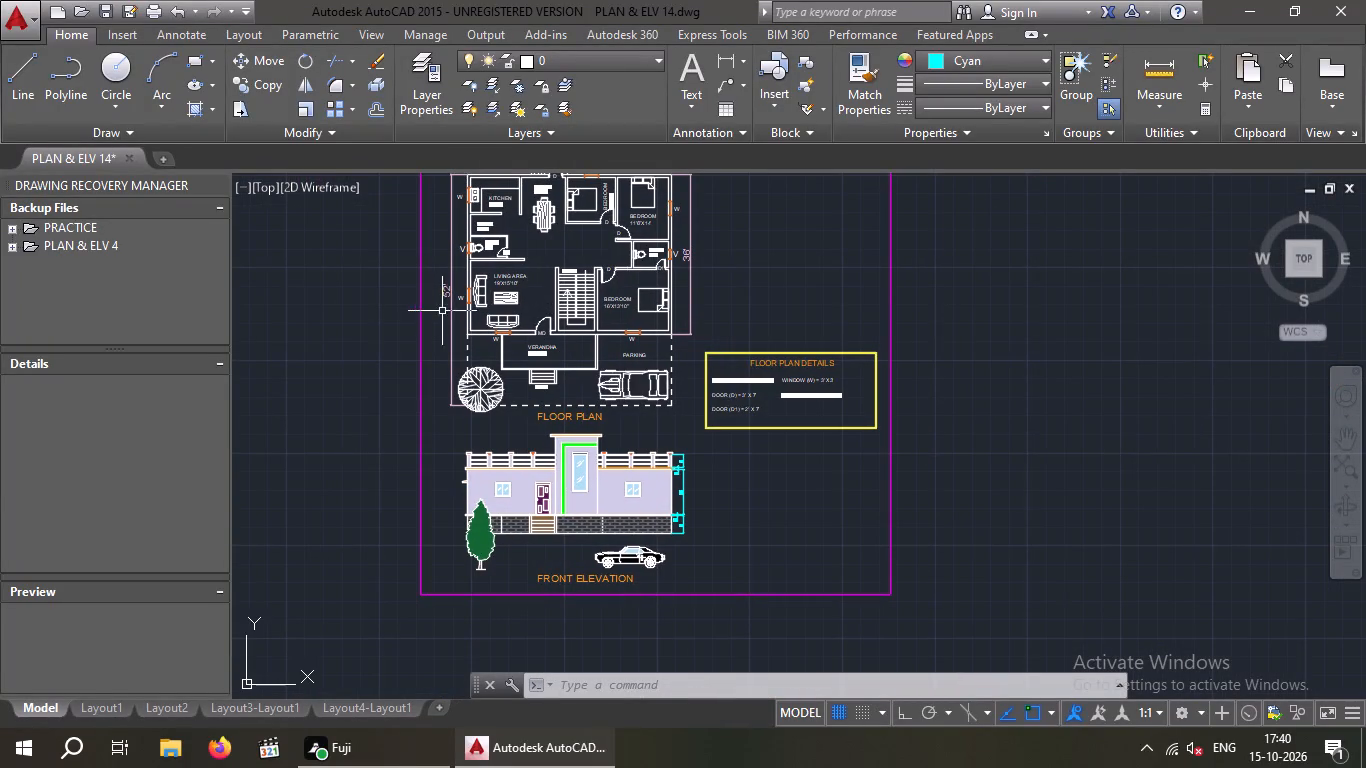
middle_click_drag(724, 305, 667, 373)
scroll(640, 332, "up", 2)
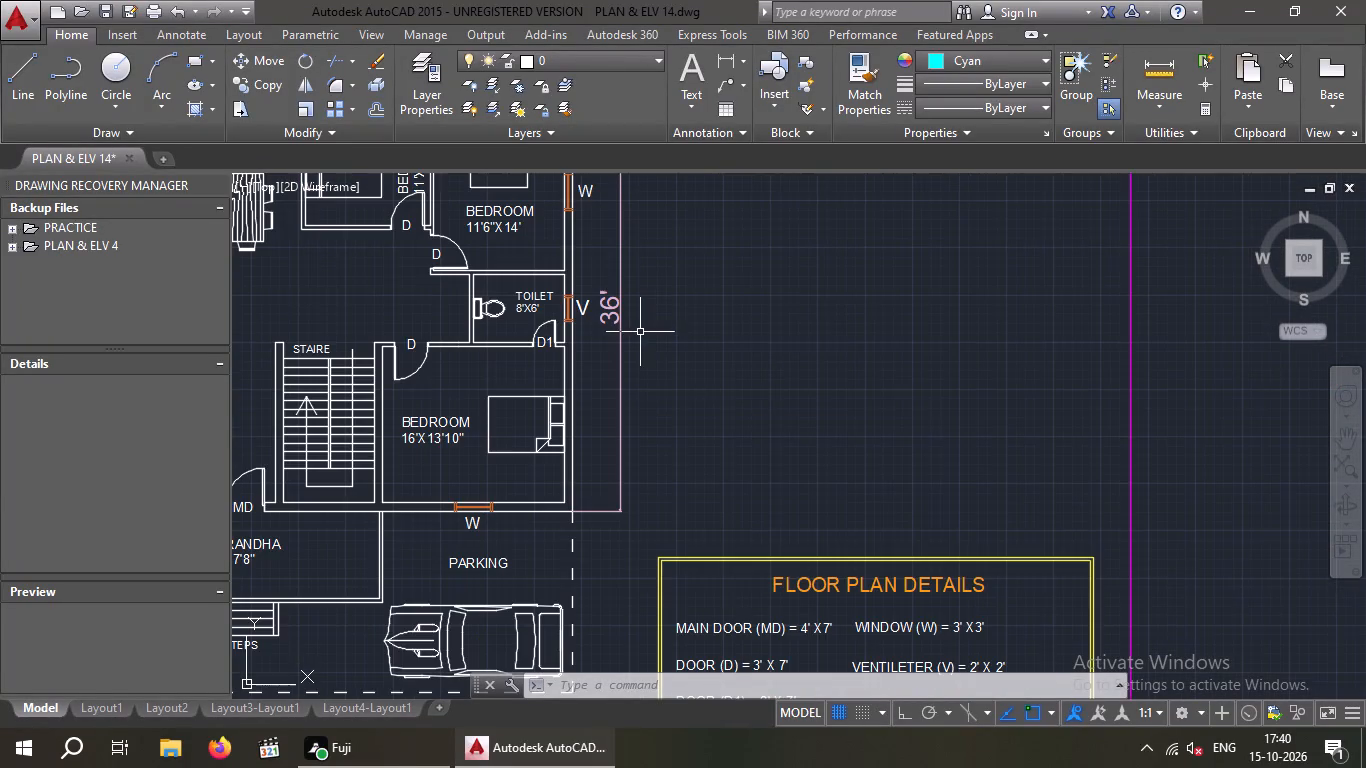
middle_click_drag(826, 332, 846, 324)
middle_click_drag(785, 326, 884, 184)
scroll(886, 213, "down", 2)
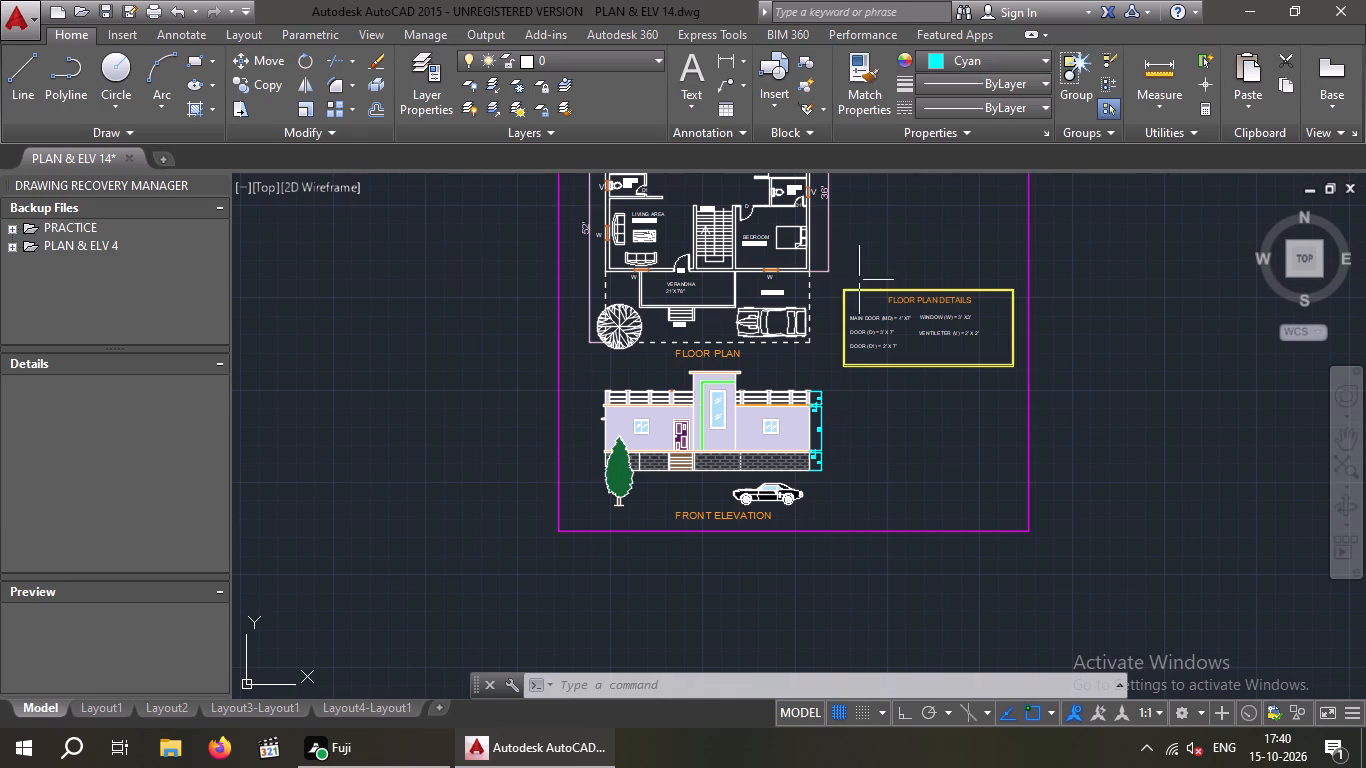
middle_click_drag(847, 442, 858, 470)
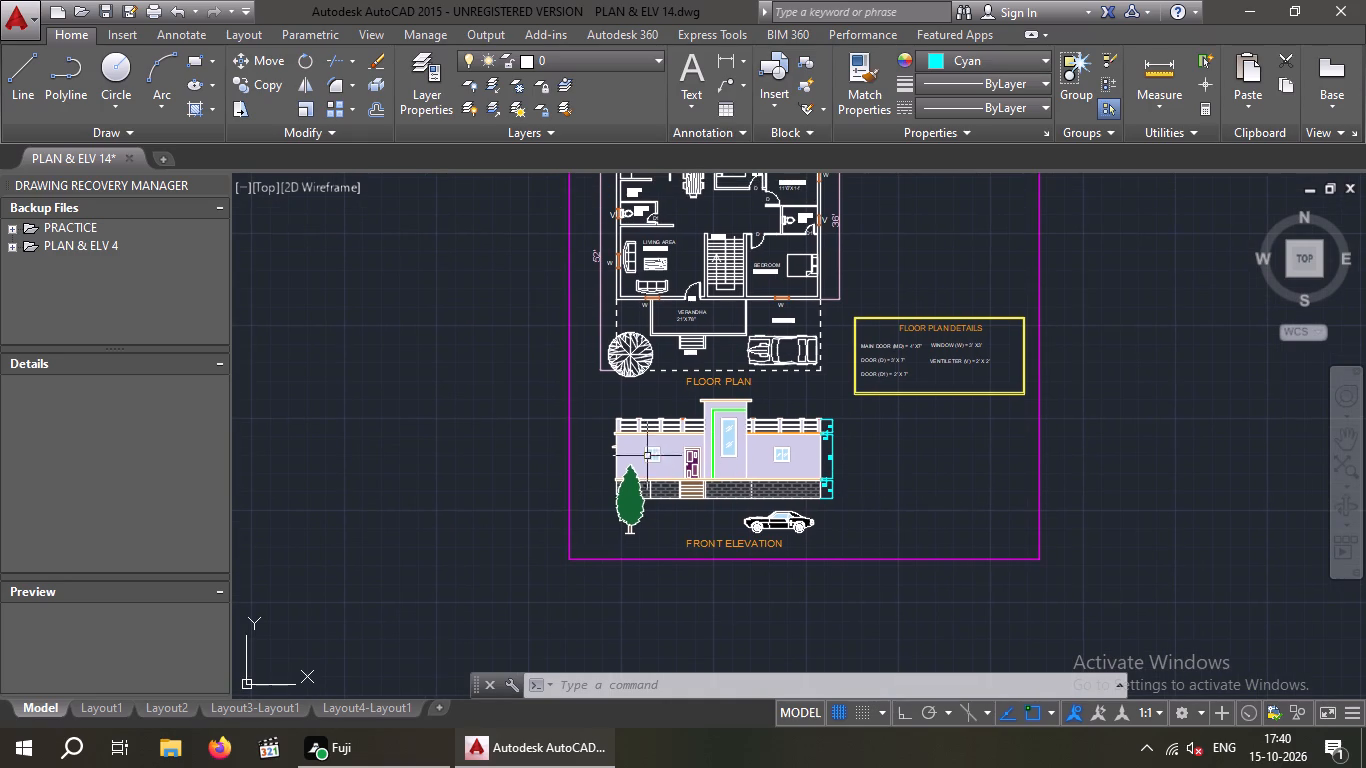
Change the solid hatch colour of the front elevation's main walls and central tower to 152,152,204.
middle_click_drag(544, 468, 517, 519)
scroll(623, 510, "up", 2)
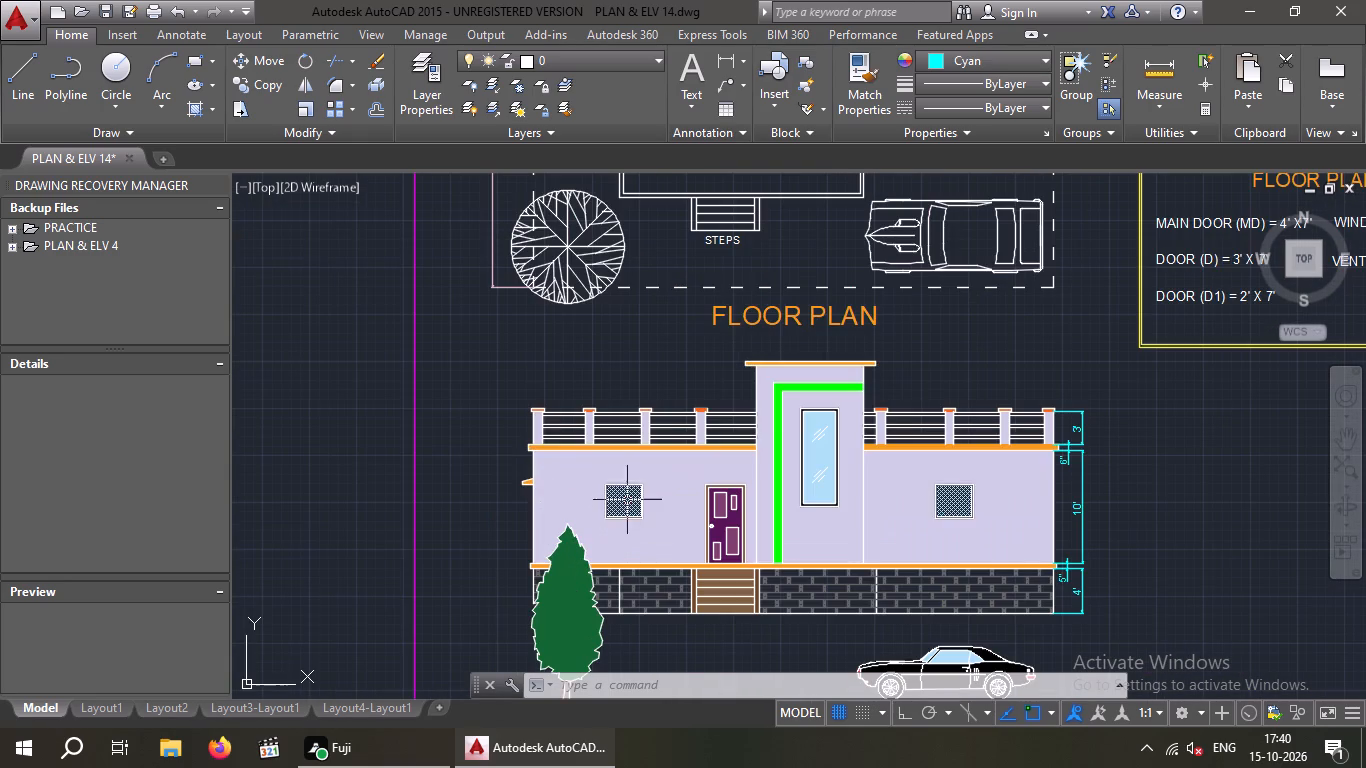
middle_click_drag(436, 415, 398, 300)
scroll(432, 312, "up", 1)
middle_click_drag(432, 312, 358, 326)
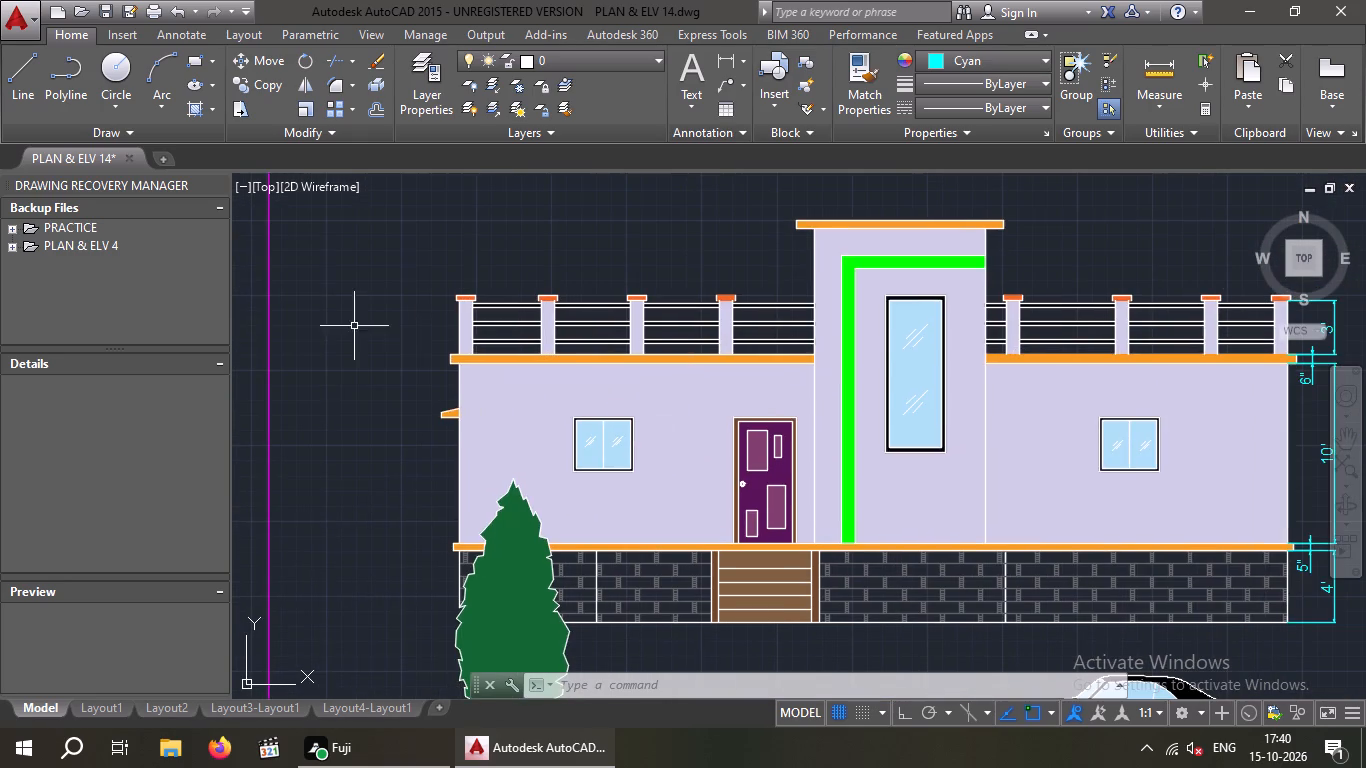
left_click(537, 412)
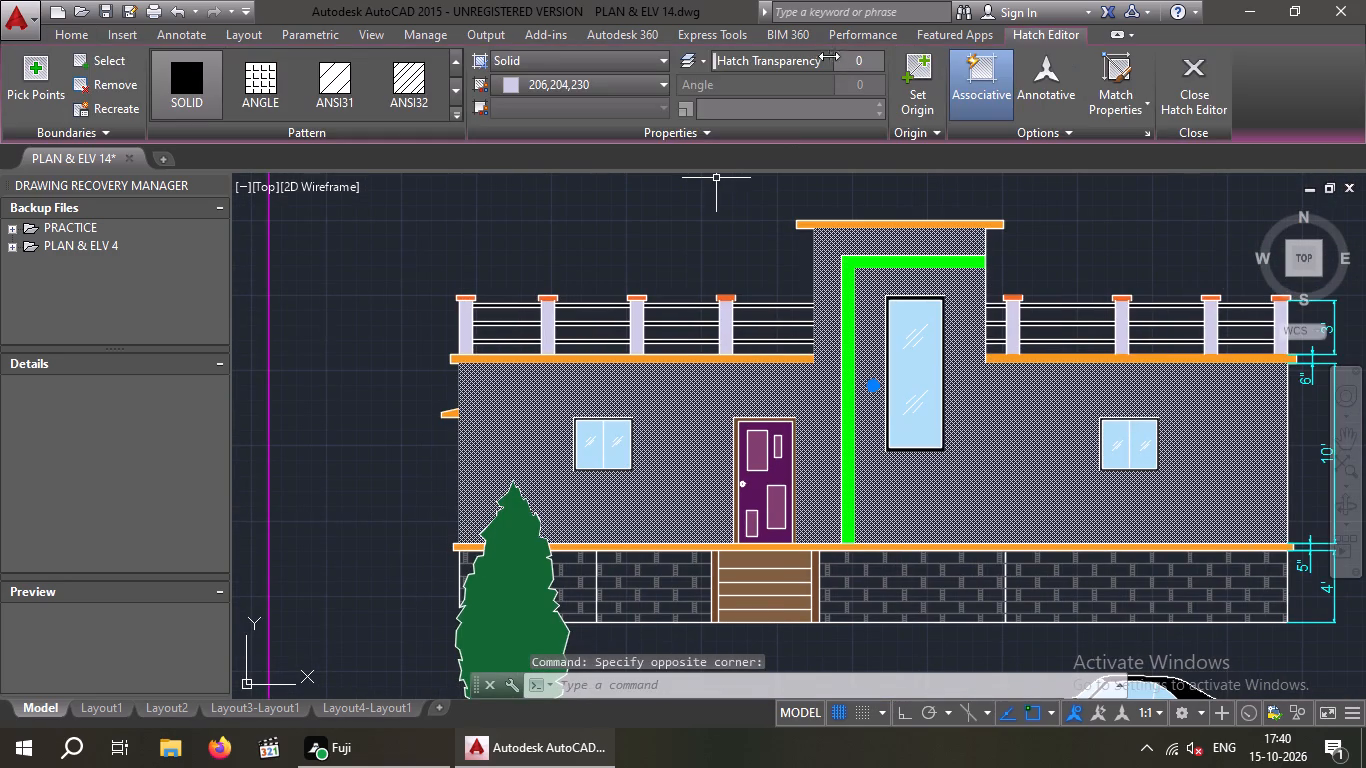
left_click(665, 82)
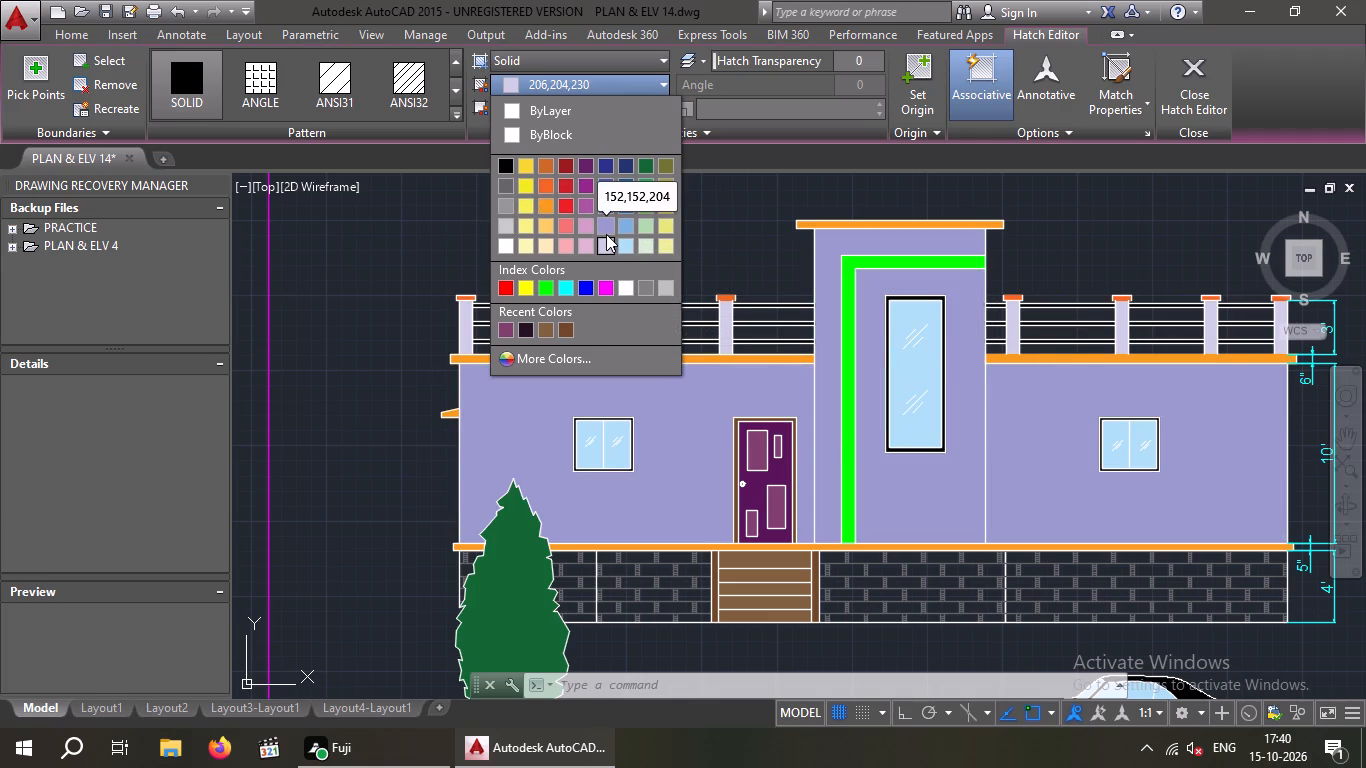
right_click(606, 234)
left_click(606, 234)
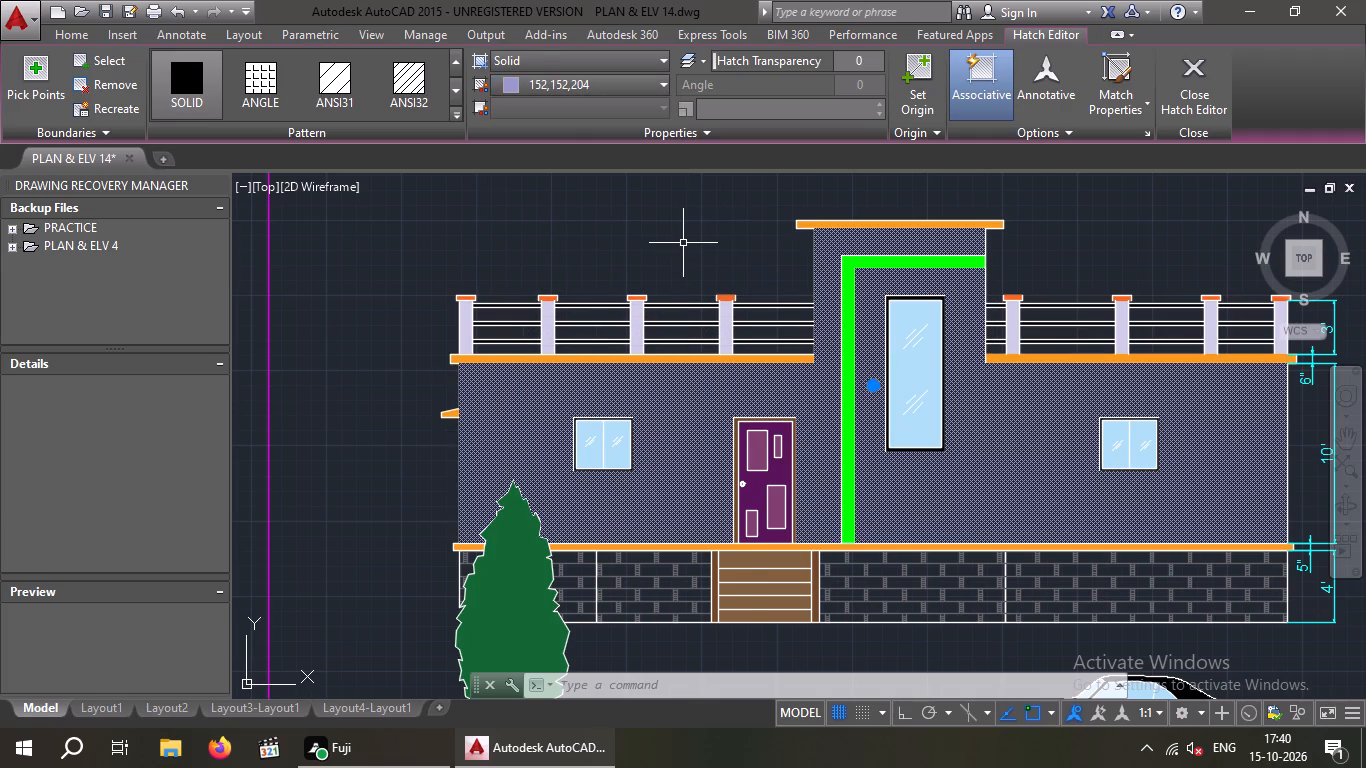
key("Escape")
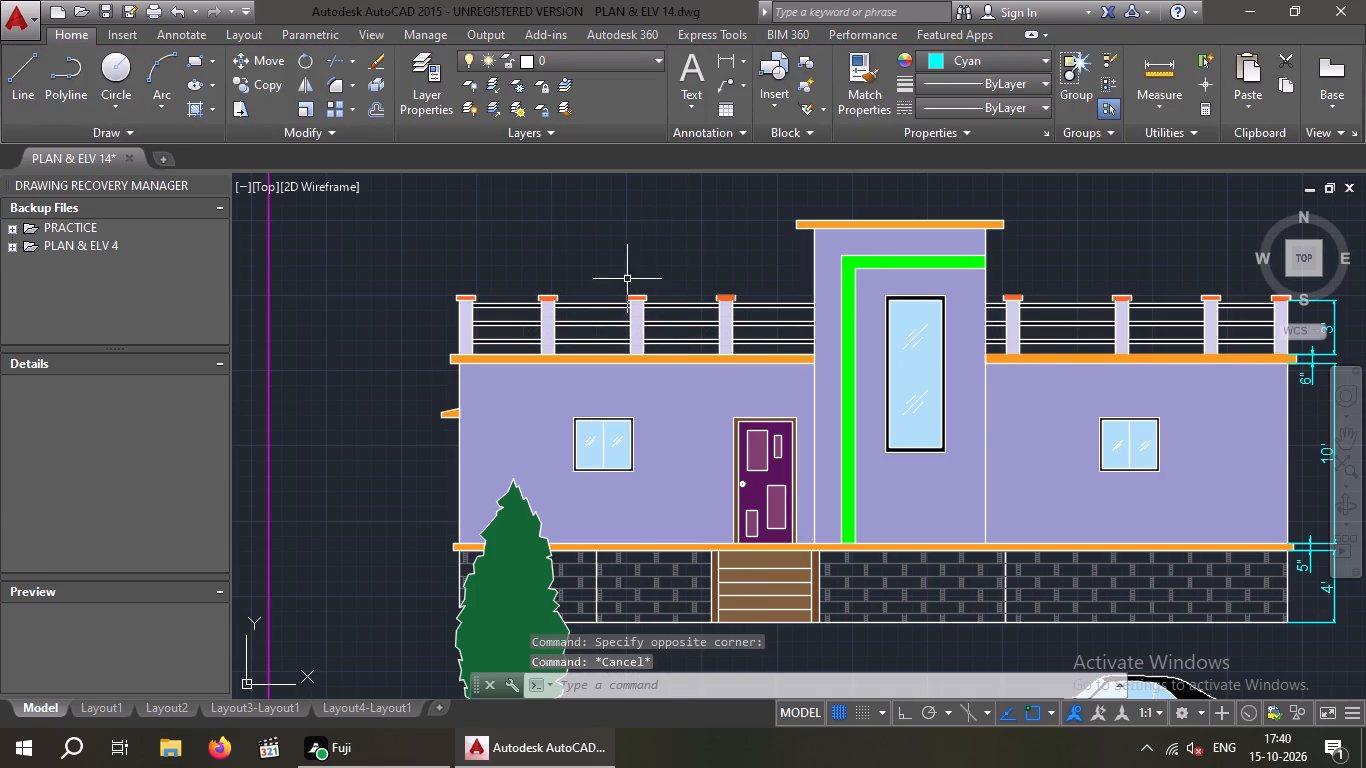
Change the solid hatches of all the roof railing posts in the front elevation to colour 152,152,204.
left_click(467, 328)
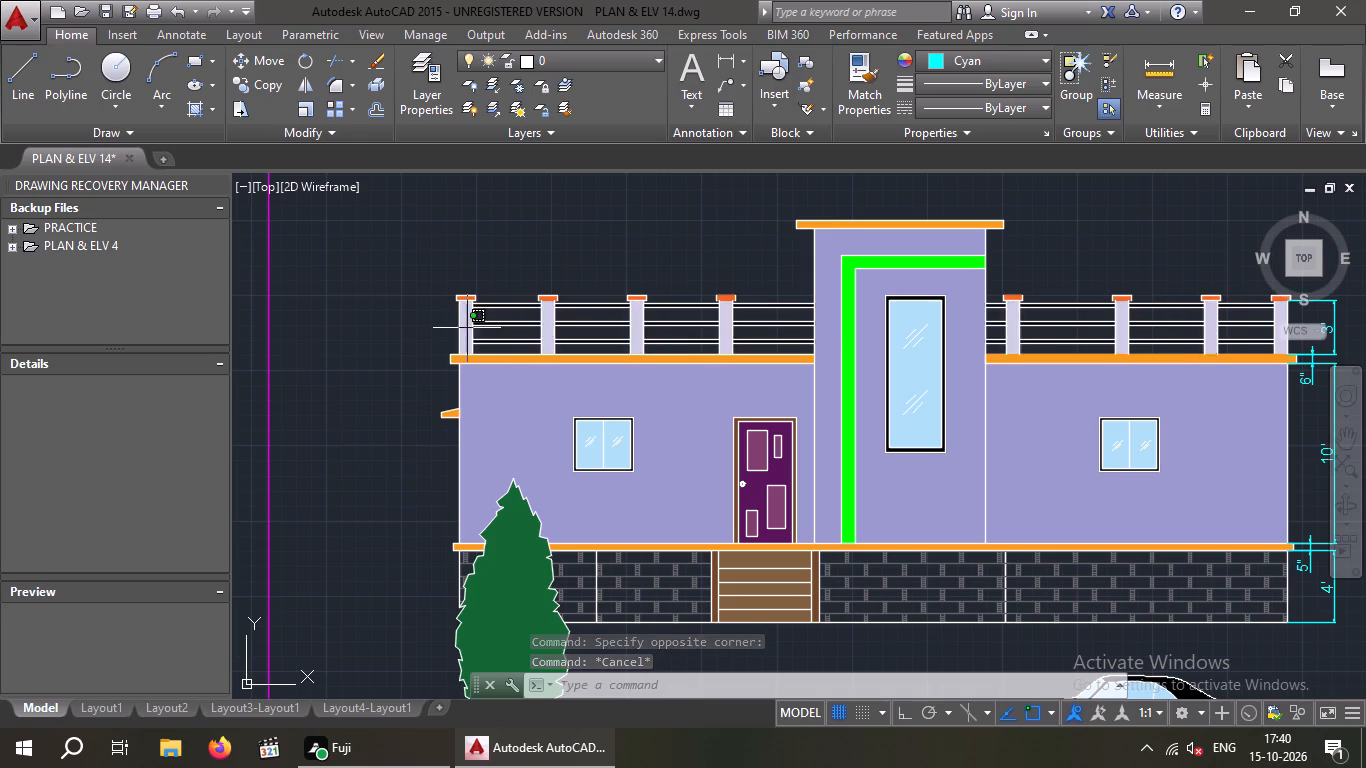
scroll(734, 234, "down", 1)
middle_click_drag(734, 234, 540, 222)
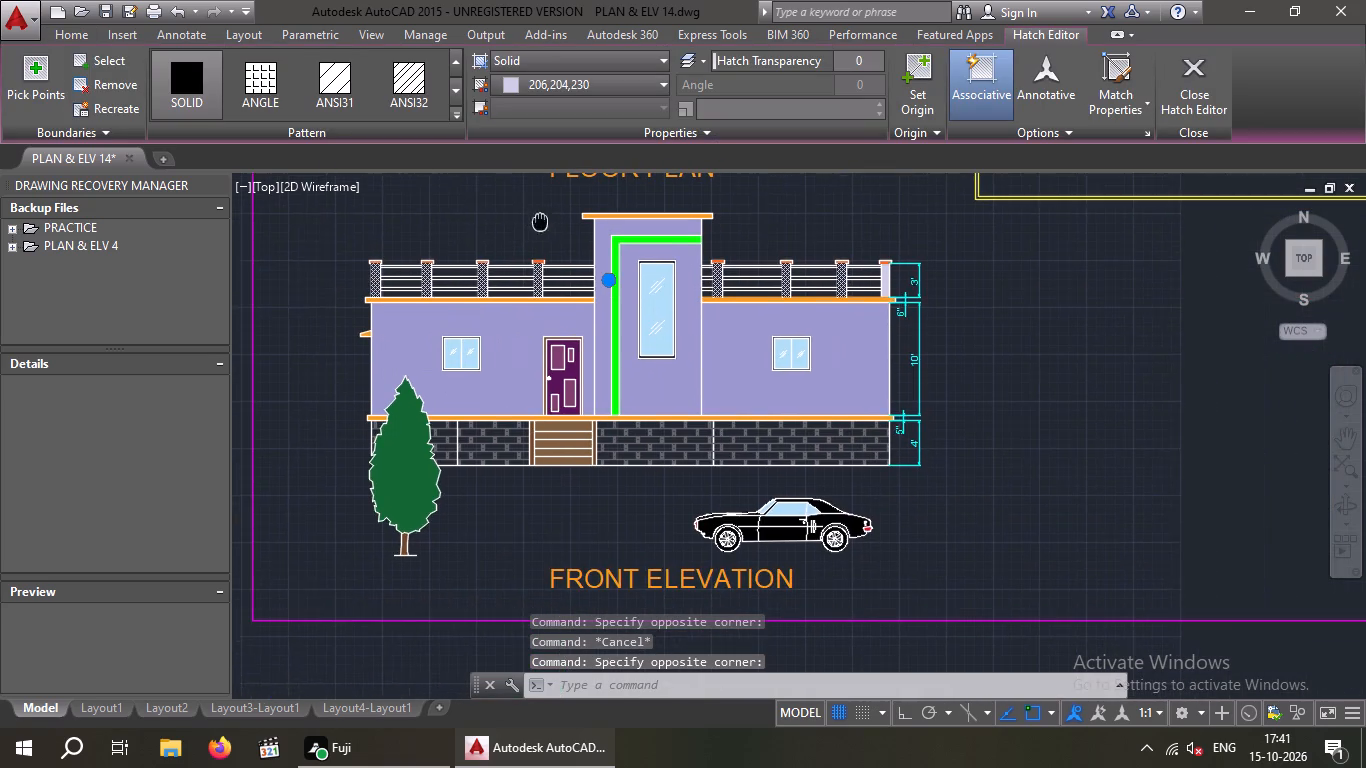
left_click(883, 284)
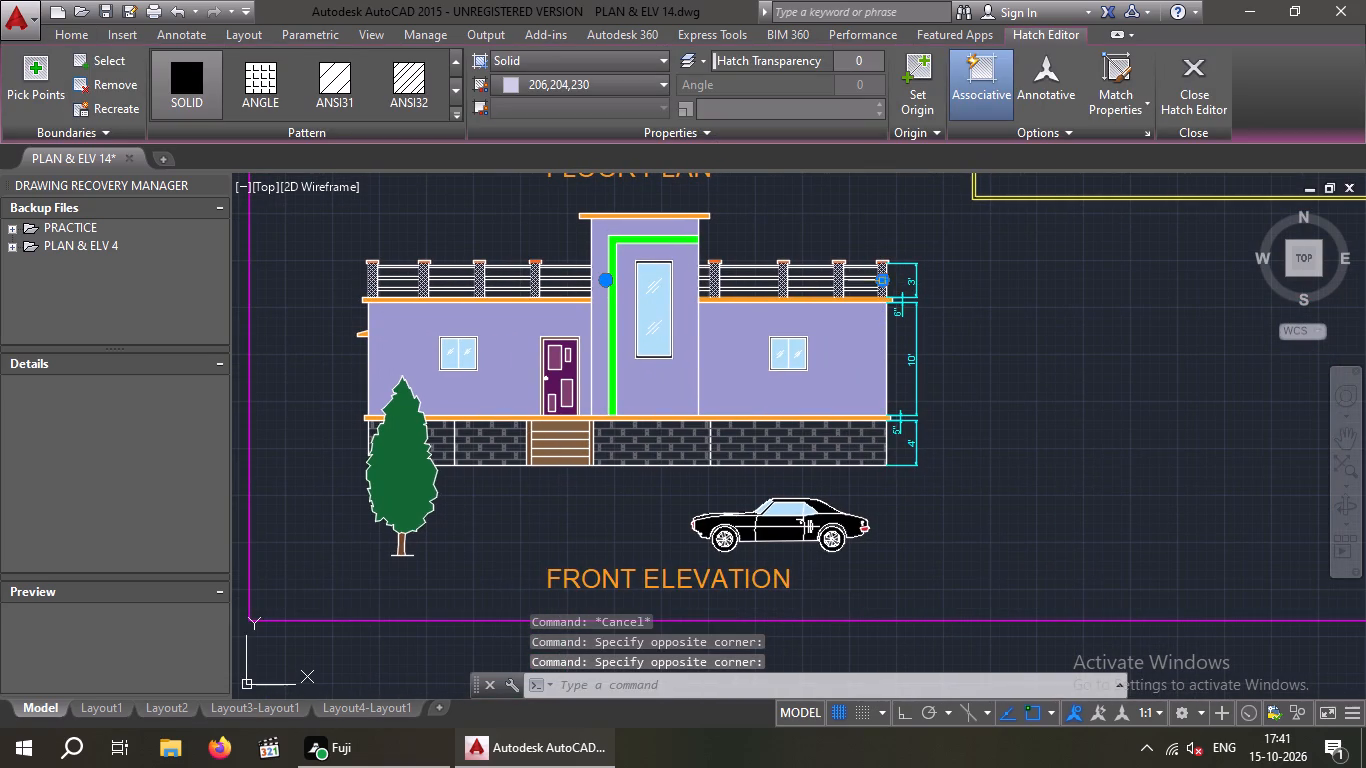
left_click(665, 85)
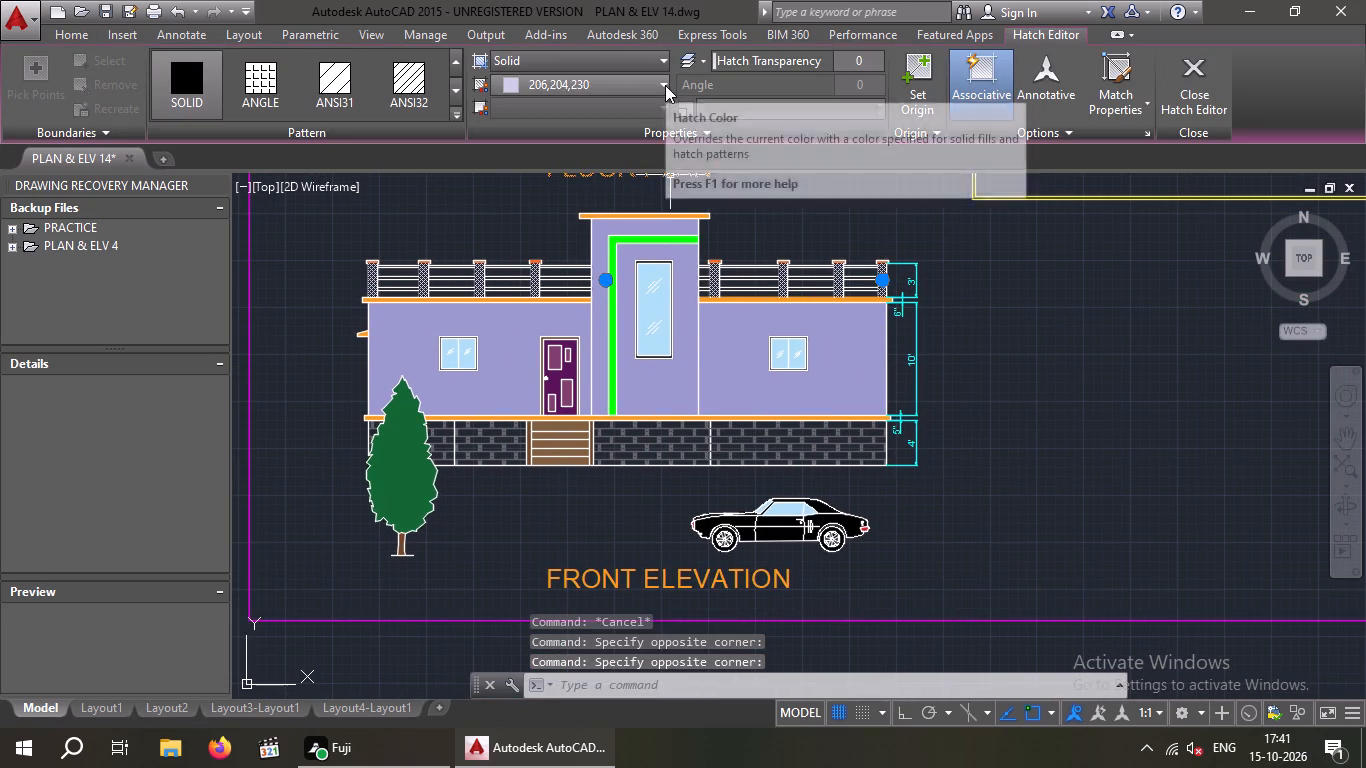
left_click(603, 228)
key("Escape")
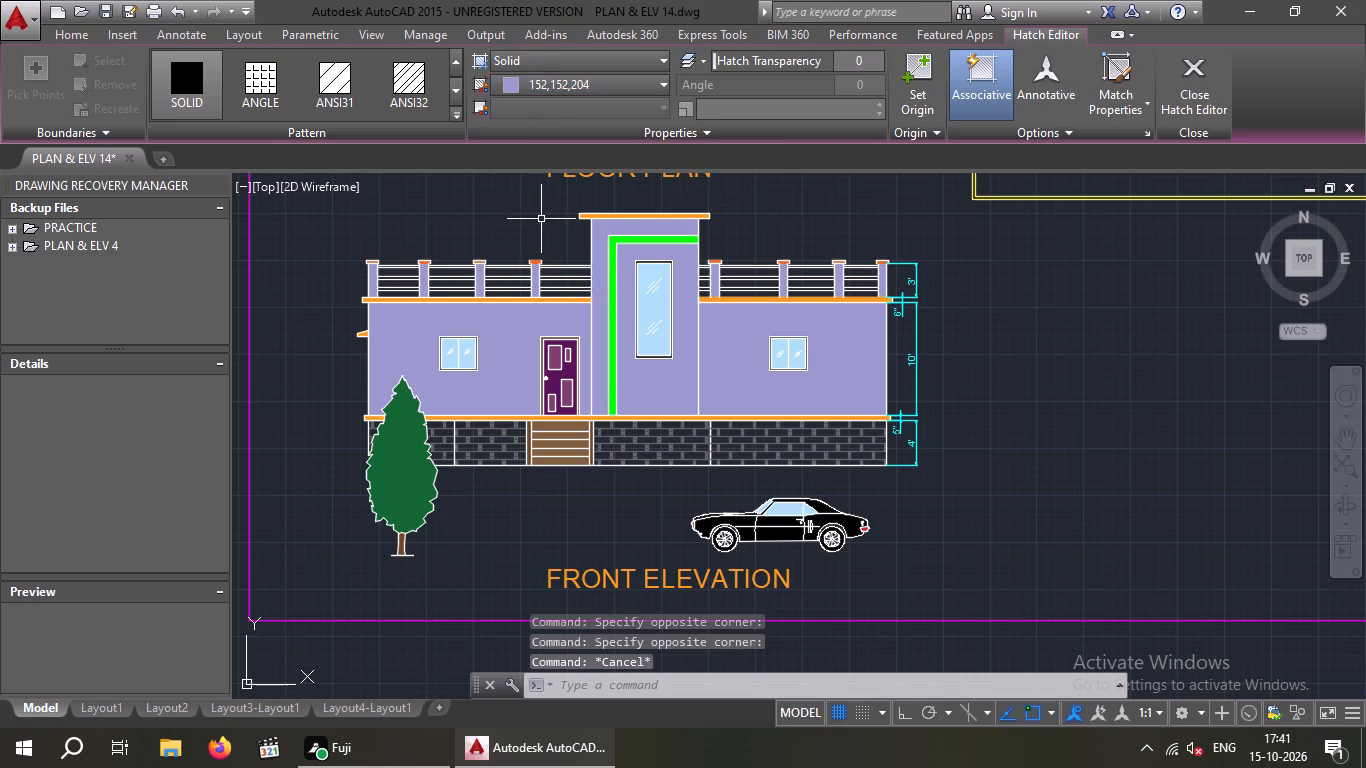
Inspect the recoloured front elevation, including the roof railing, its posts and the orange slab band.
scroll(539, 211, "down", 1)
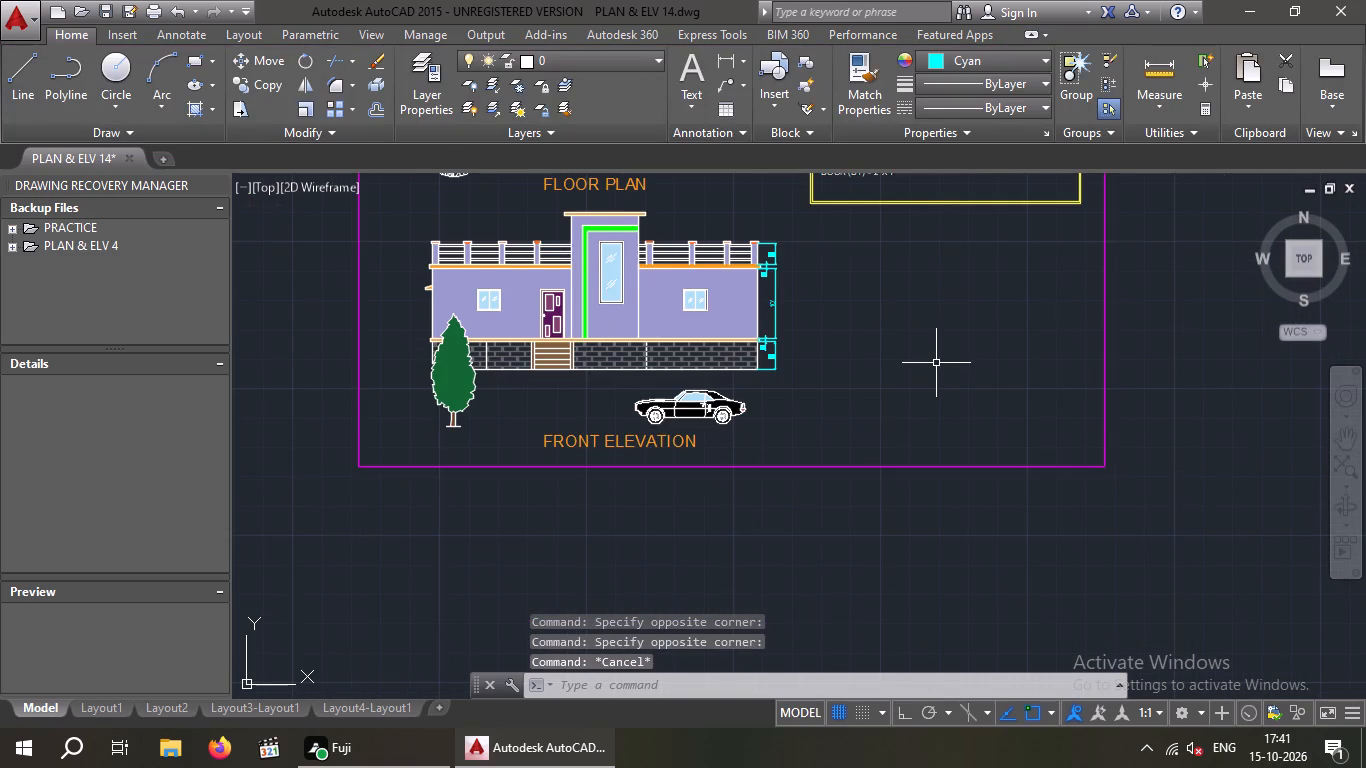
middle_click_drag(936, 362, 905, 433)
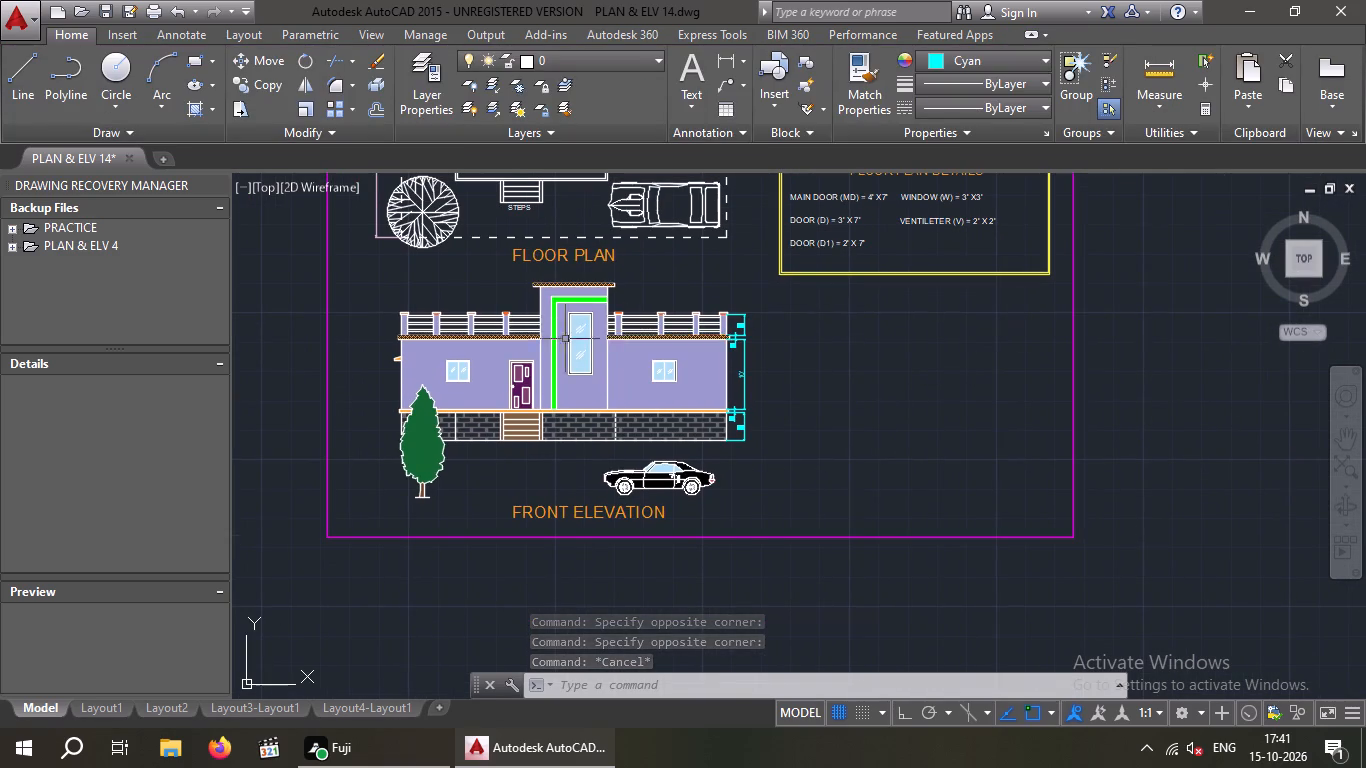
scroll(620, 340, "up", 3)
scroll(714, 364, "down", 2)
key("Escape")
key("Escape")
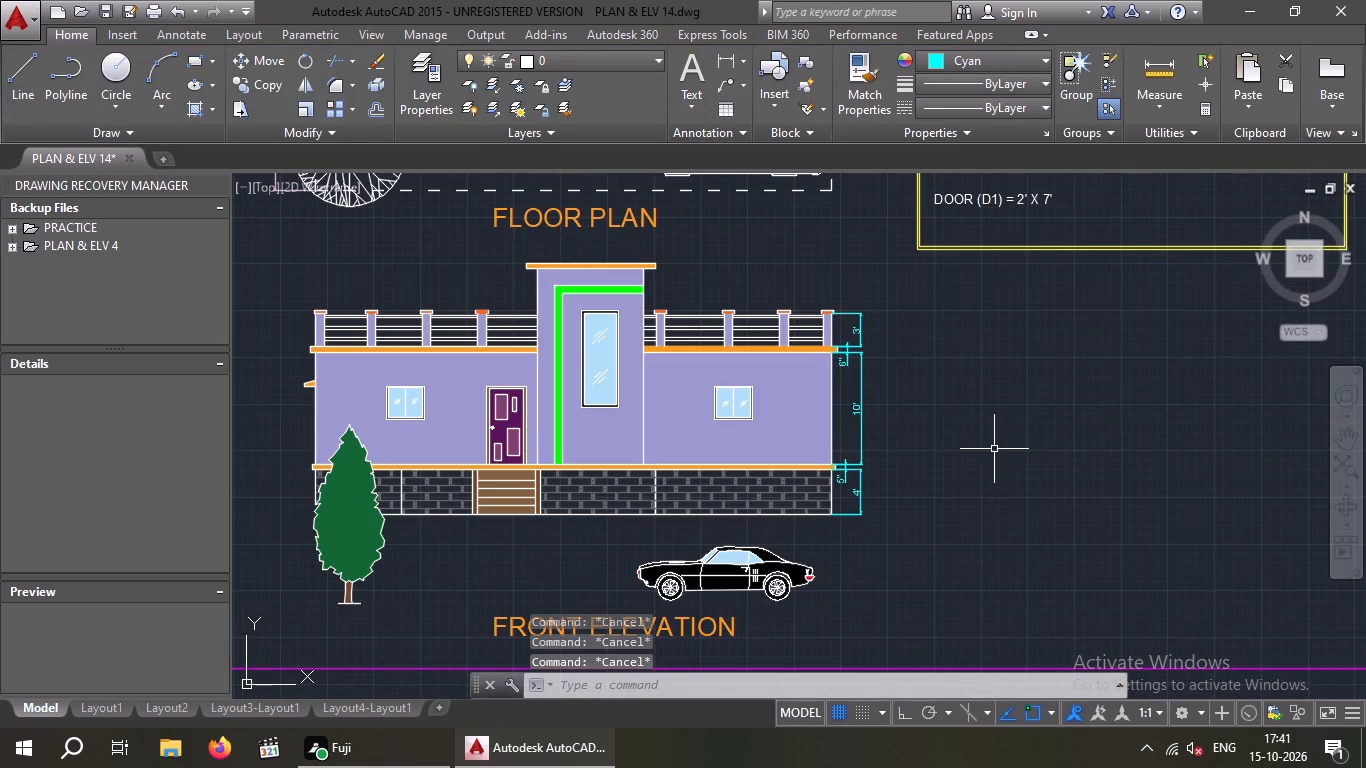
scroll(696, 333, "up", 3)
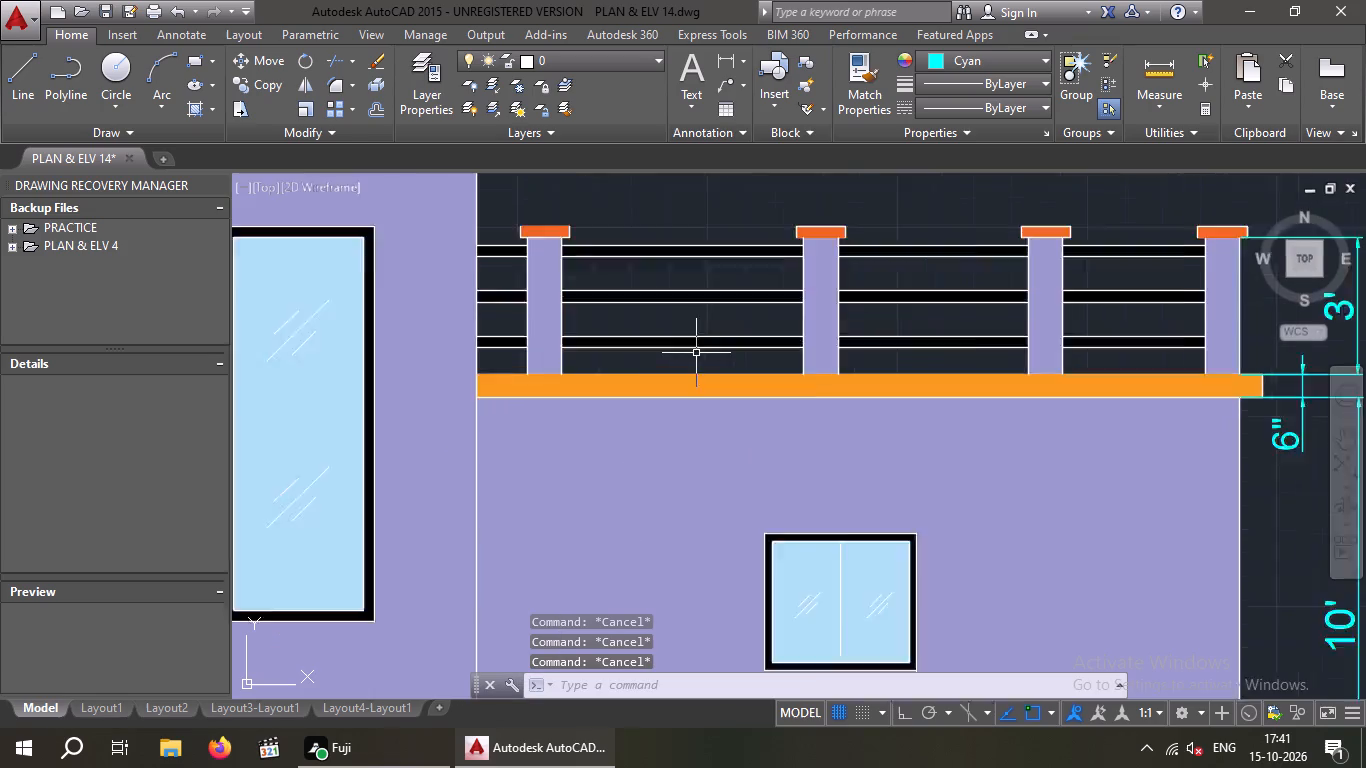
scroll(696, 353, "up", 1)
scroll(695, 356, "down", 1)
scroll(662, 368, "up", 1)
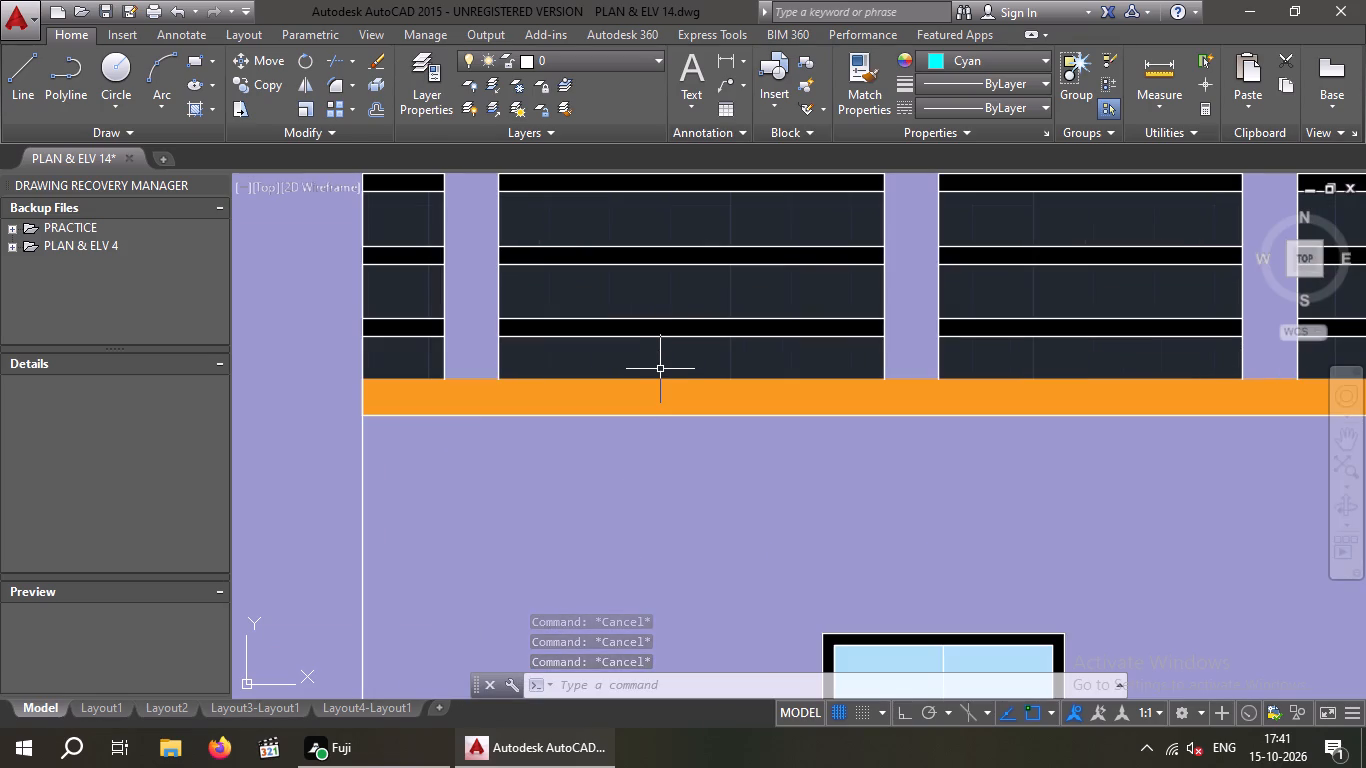
scroll(617, 304, "down", 2)
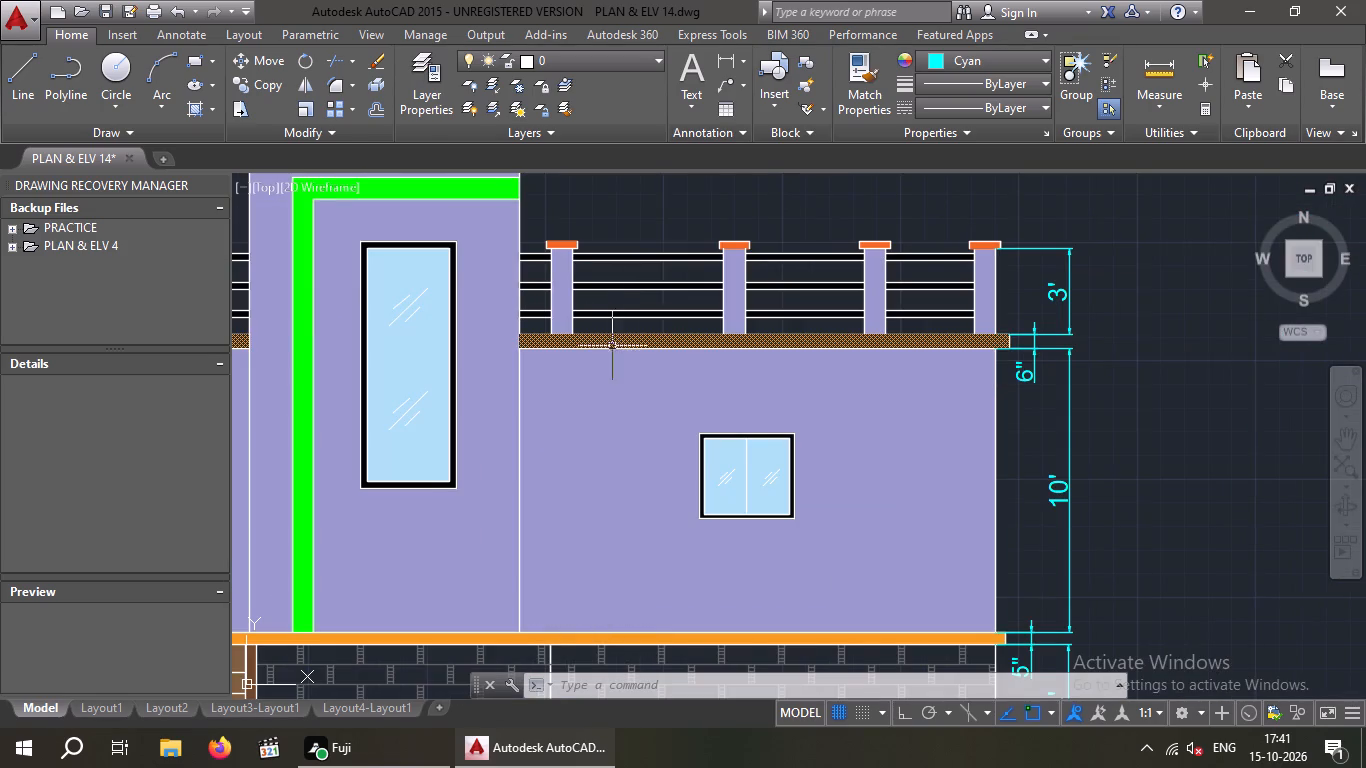
middle_click_drag(696, 368, 918, 343)
scroll(820, 362, "down", 2)
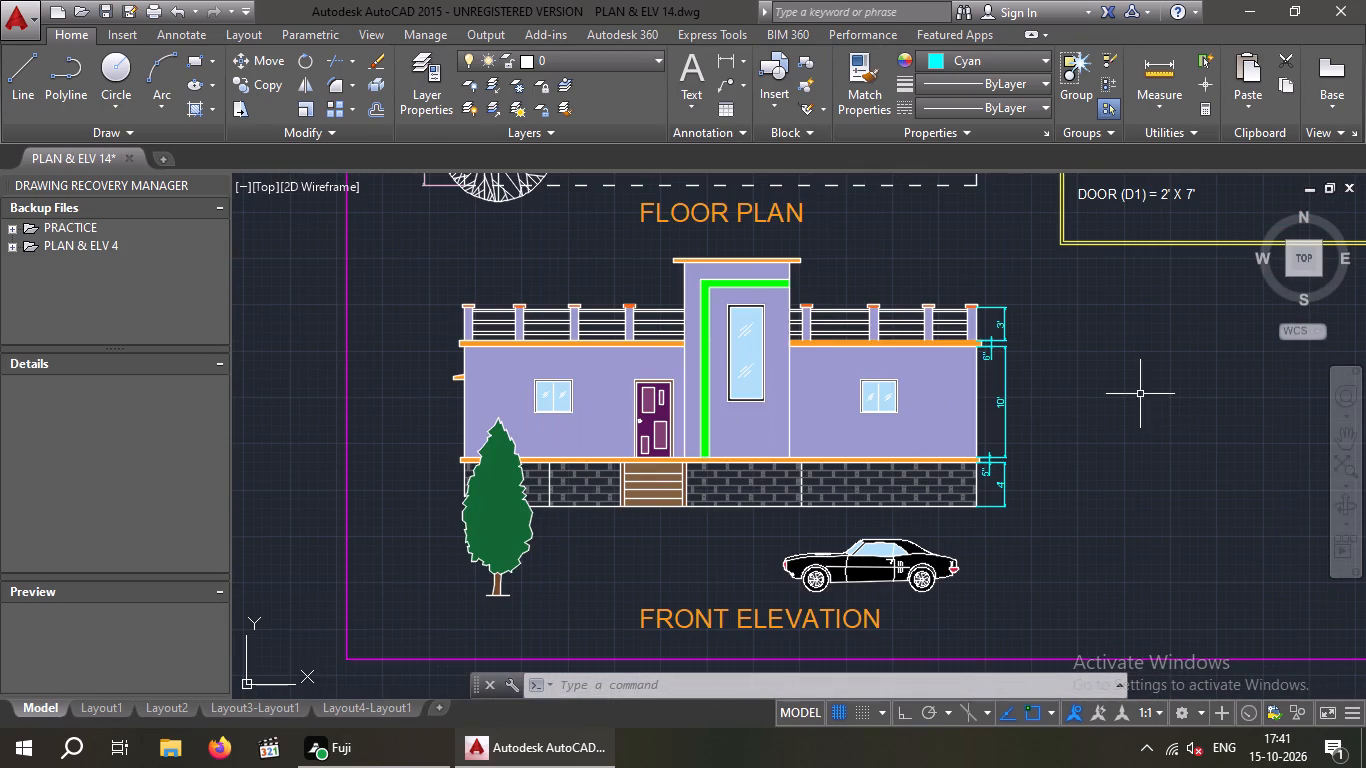
key("Escape")
key("Escape")
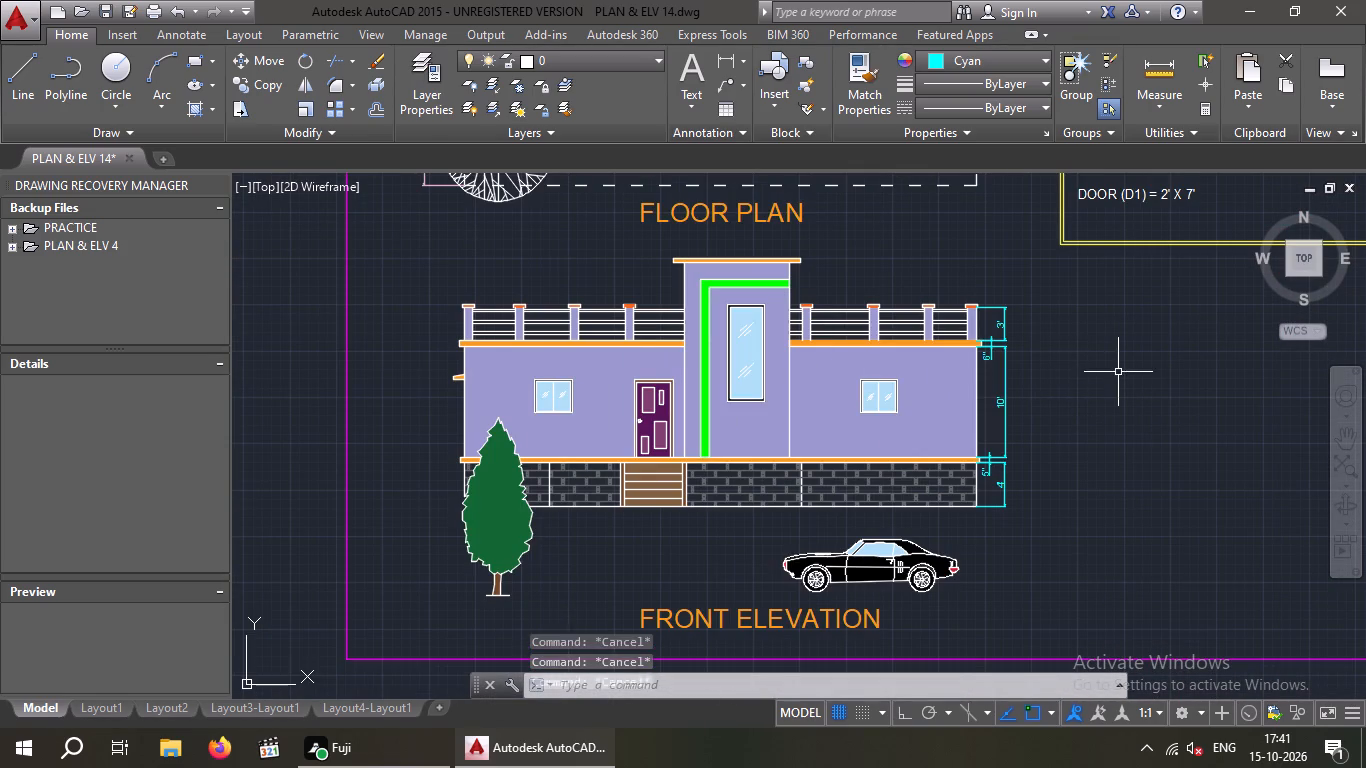
Save the drawing.
middle_click_drag(1119, 373, 932, 373)
key("ctrl+s")
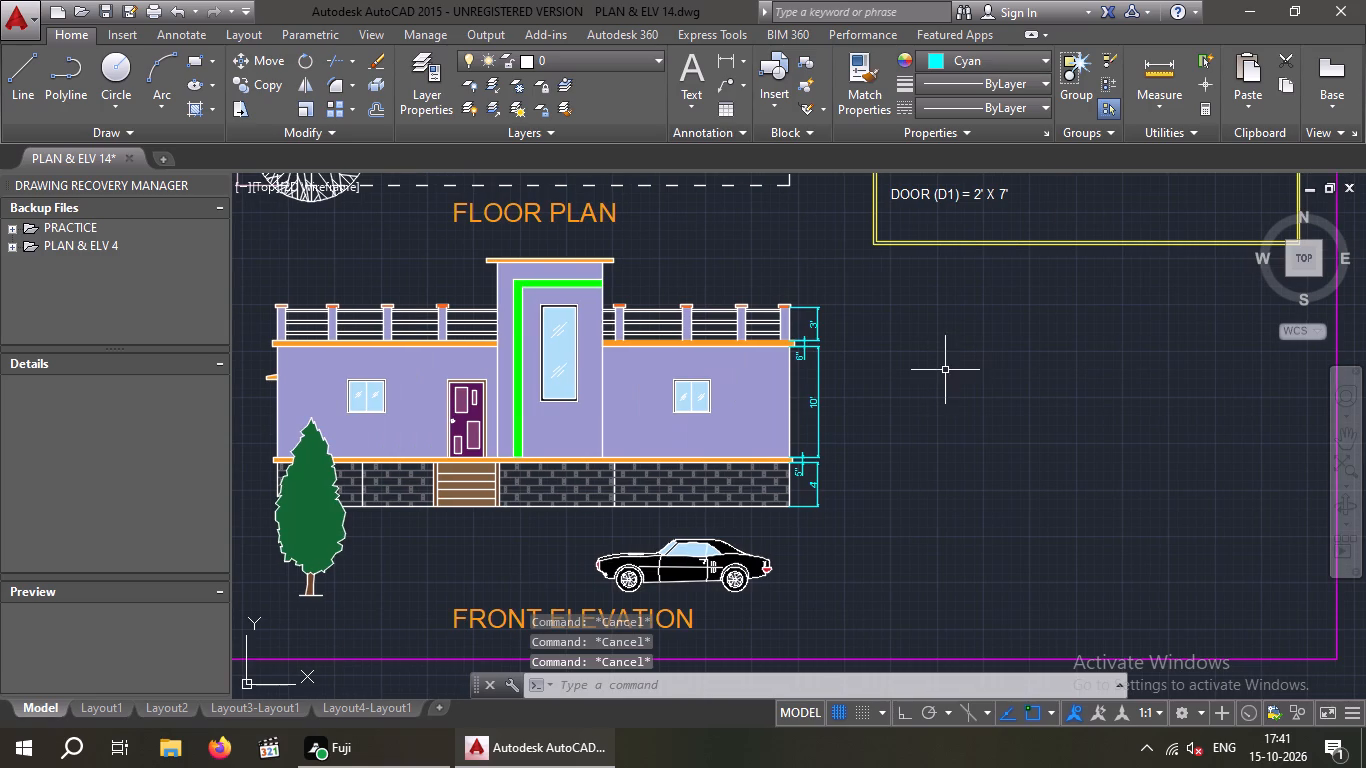
key("ctrl+s")
Examine the floor plan's rooms and labels and the Floor Plan Details table beside it.
scroll(883, 402, "down", 1)
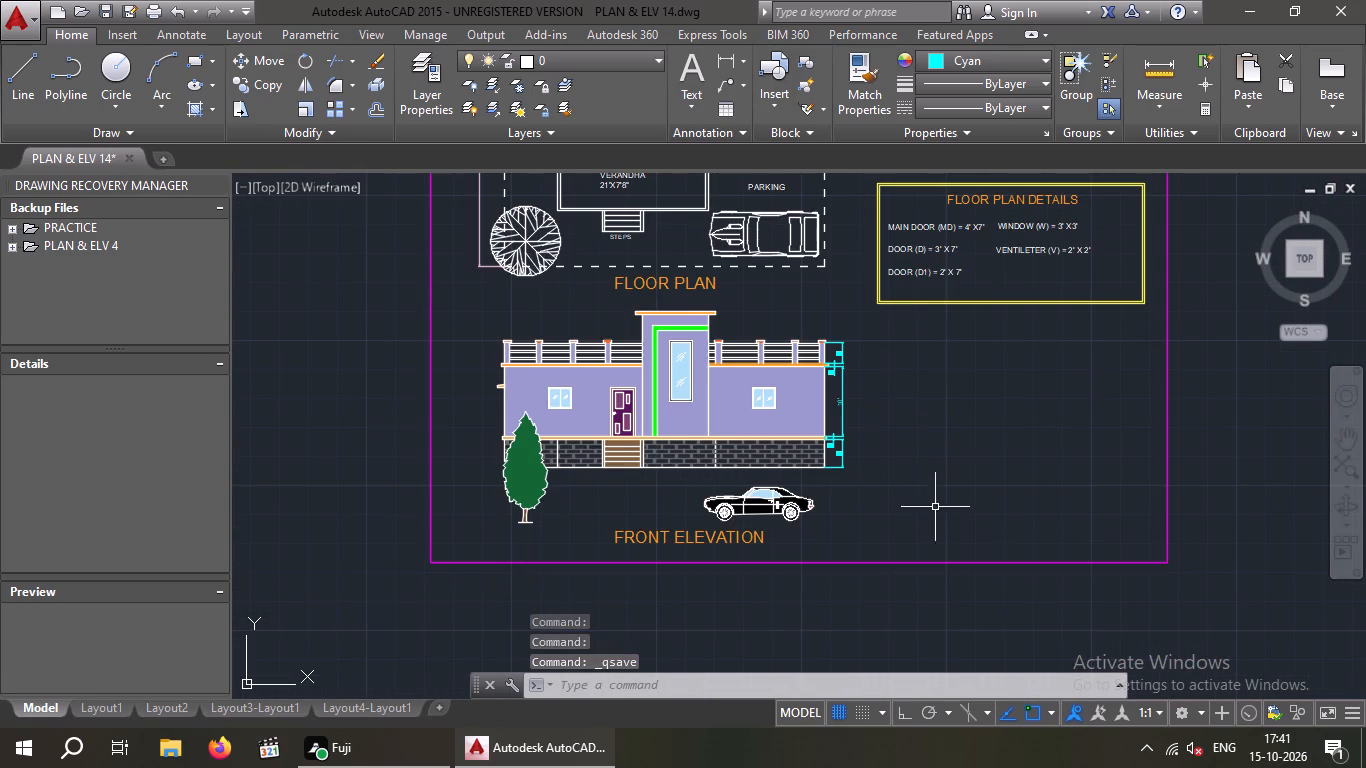
middle_click_drag(948, 405, 849, 499)
middle_click_drag(710, 296, 690, 357)
middle_click(689, 362)
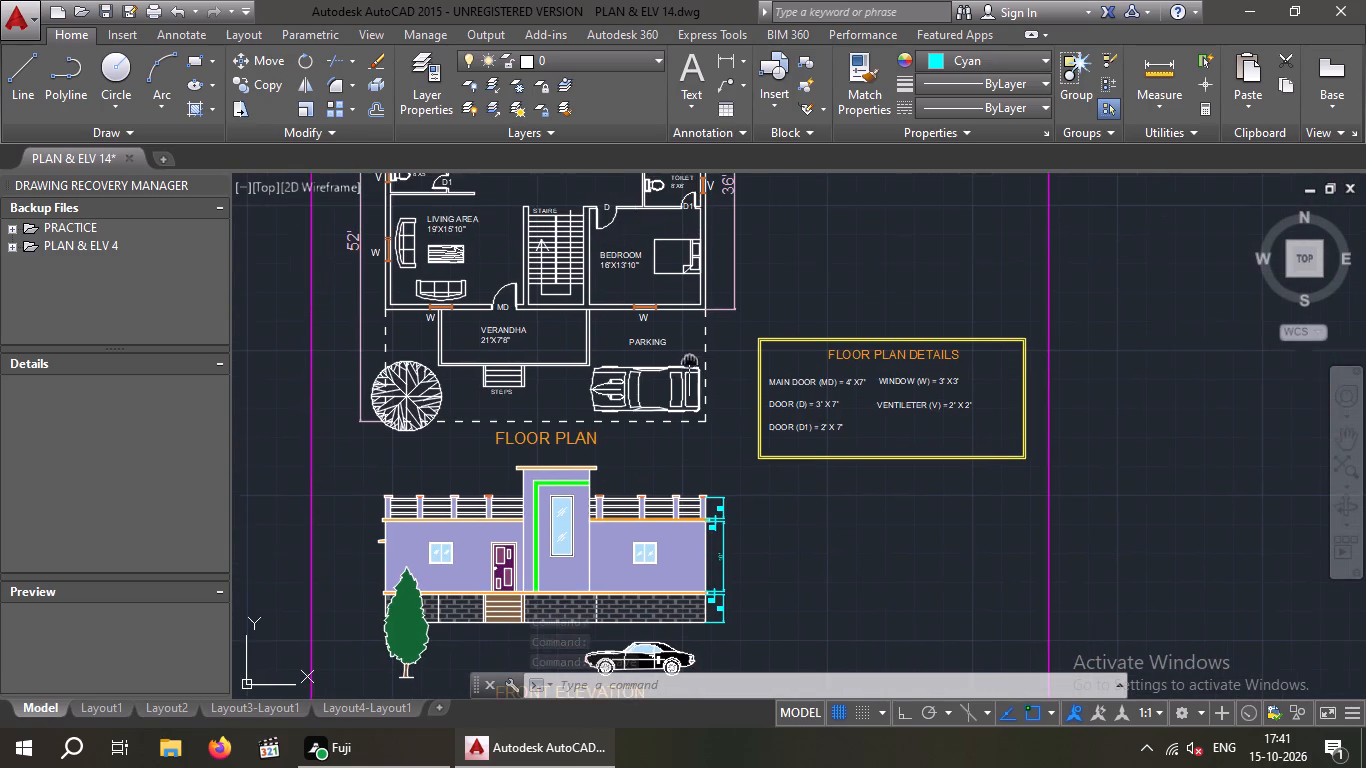
scroll(884, 401, "up", 1)
middle_click_drag(867, 396, 908, 429)
scroll(908, 438, "down", 1)
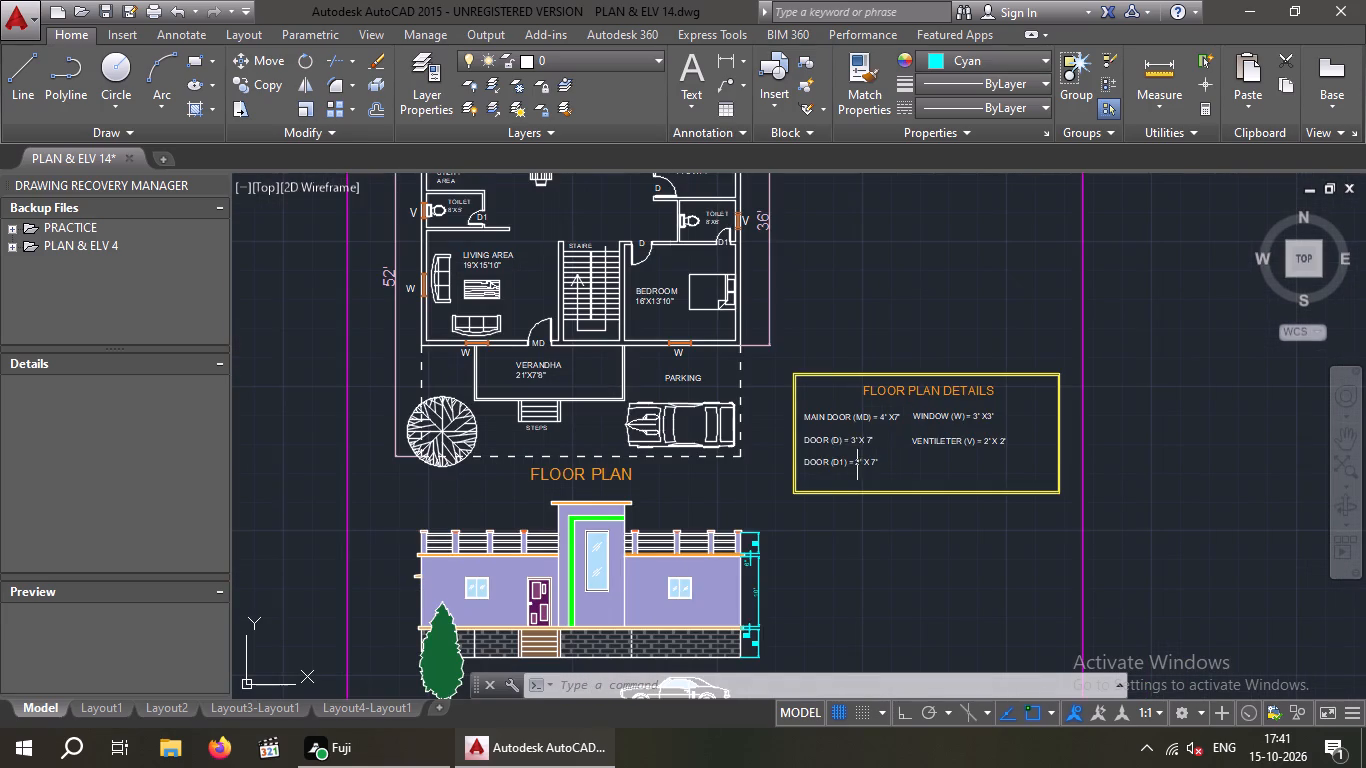
middle_click_drag(847, 473, 847, 474)
middle_click_drag(847, 474, 830, 551)
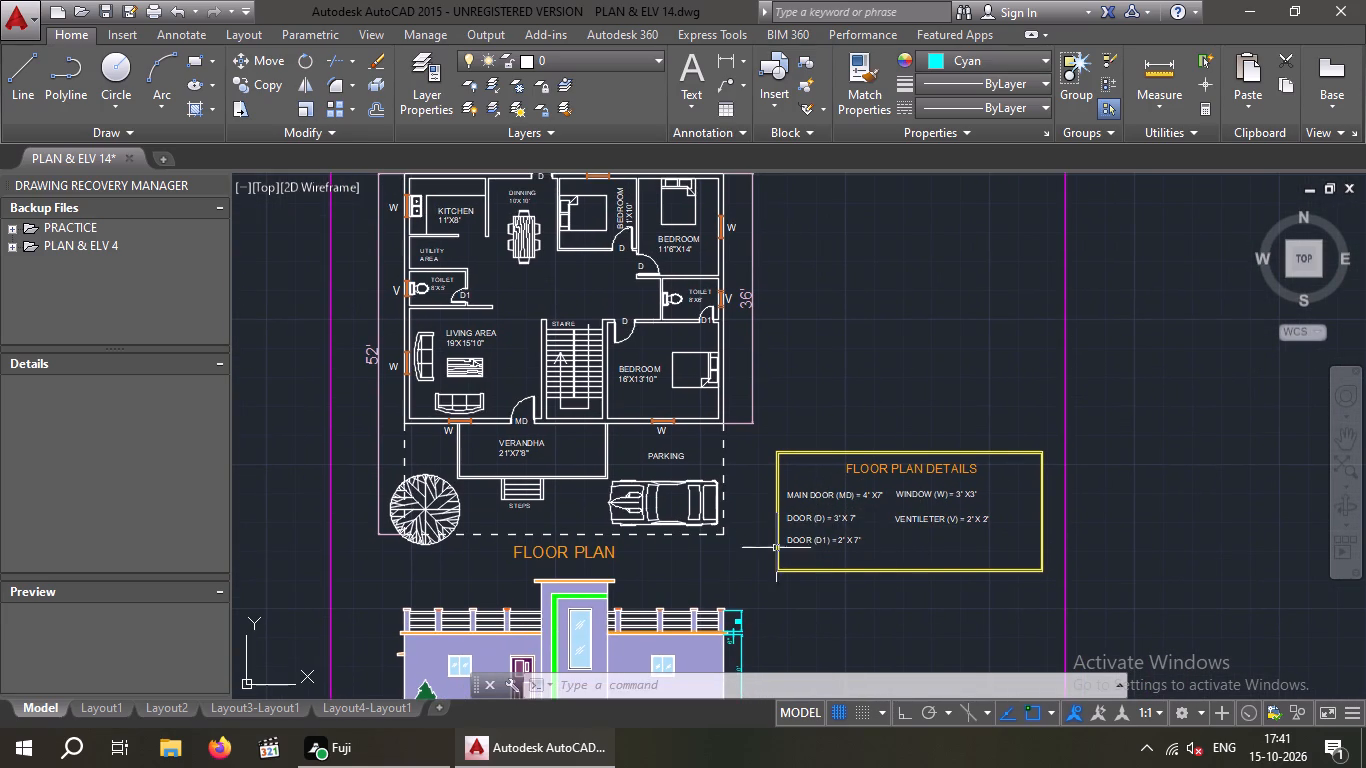
middle_click_drag(807, 510, 976, 439)
Look over the neighbouring apartment plan and its position relative to the bordered house sheet.
scroll(973, 439, "down", 2)
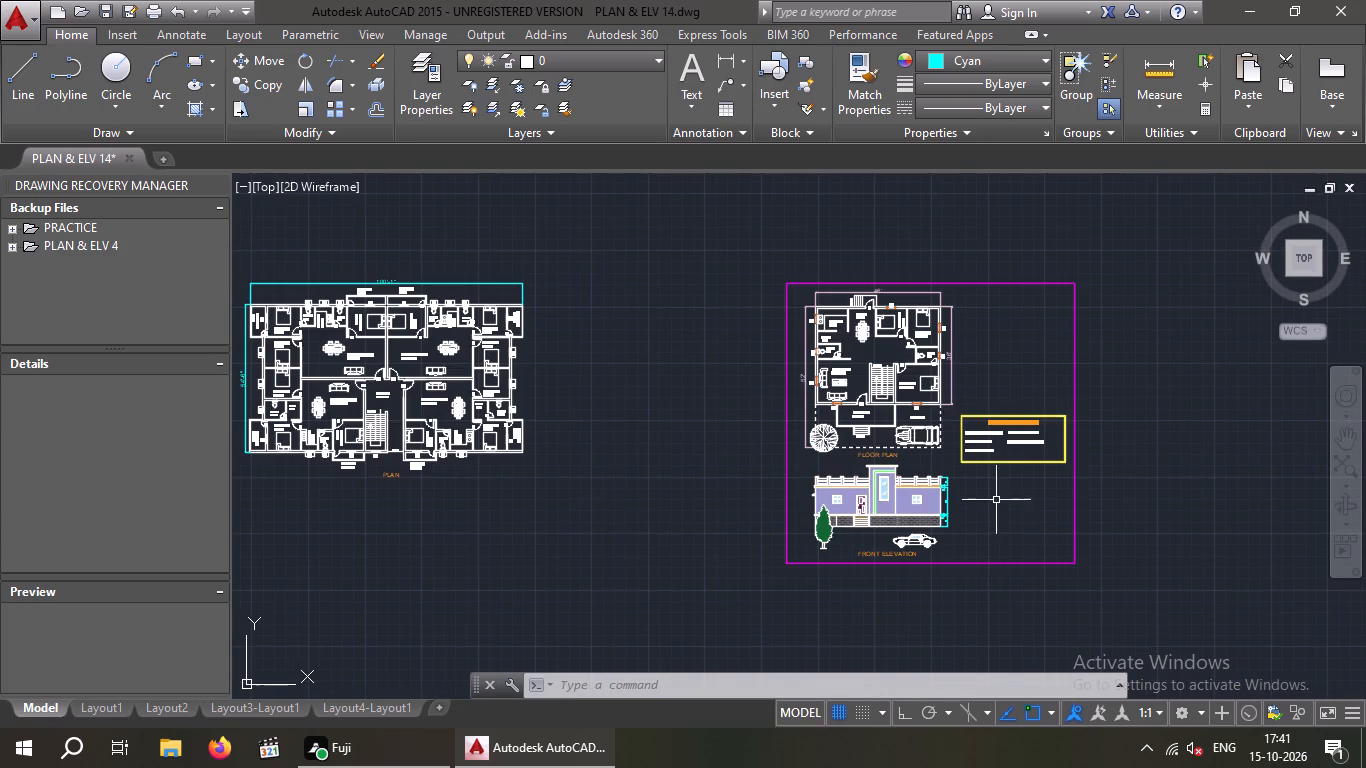
scroll(484, 417, "up", 2)
middle_click_drag(831, 405, 843, 403)
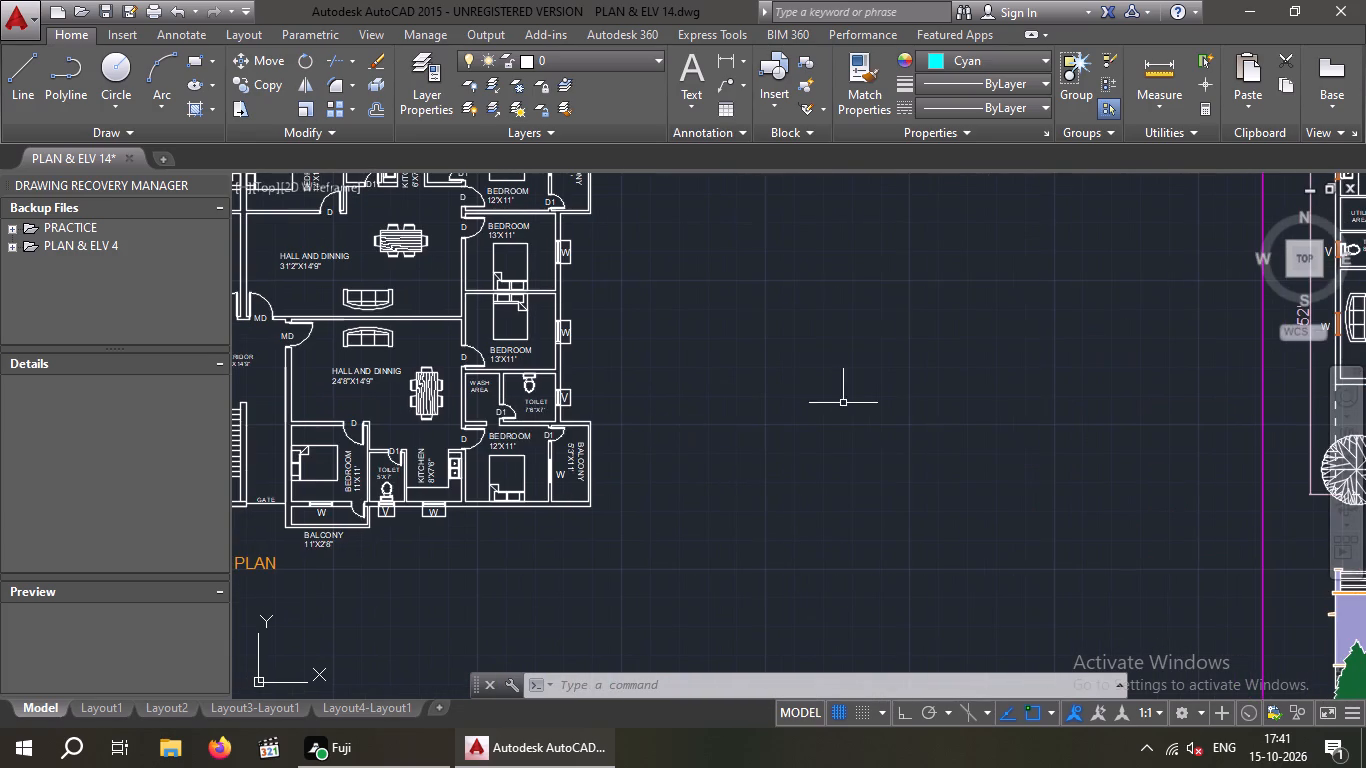
middle_click_drag(856, 404, 907, 388)
scroll(840, 400, "up", 1)
scroll(836, 400, "down", 2)
middle_click_drag(890, 423, 704, 408)
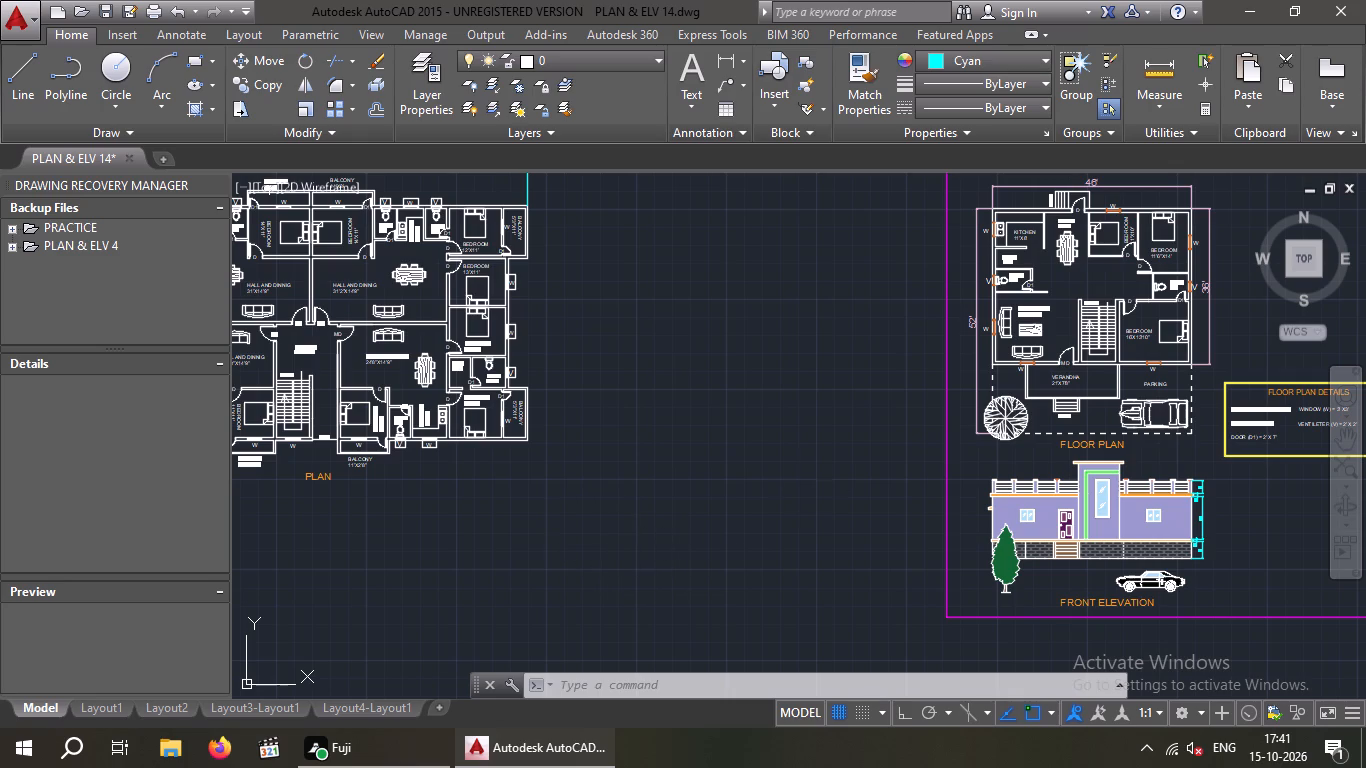
middle_click_drag(831, 469, 456, 468)
scroll(446, 463, "down", 2)
middle_click_drag(437, 471, 419, 486)
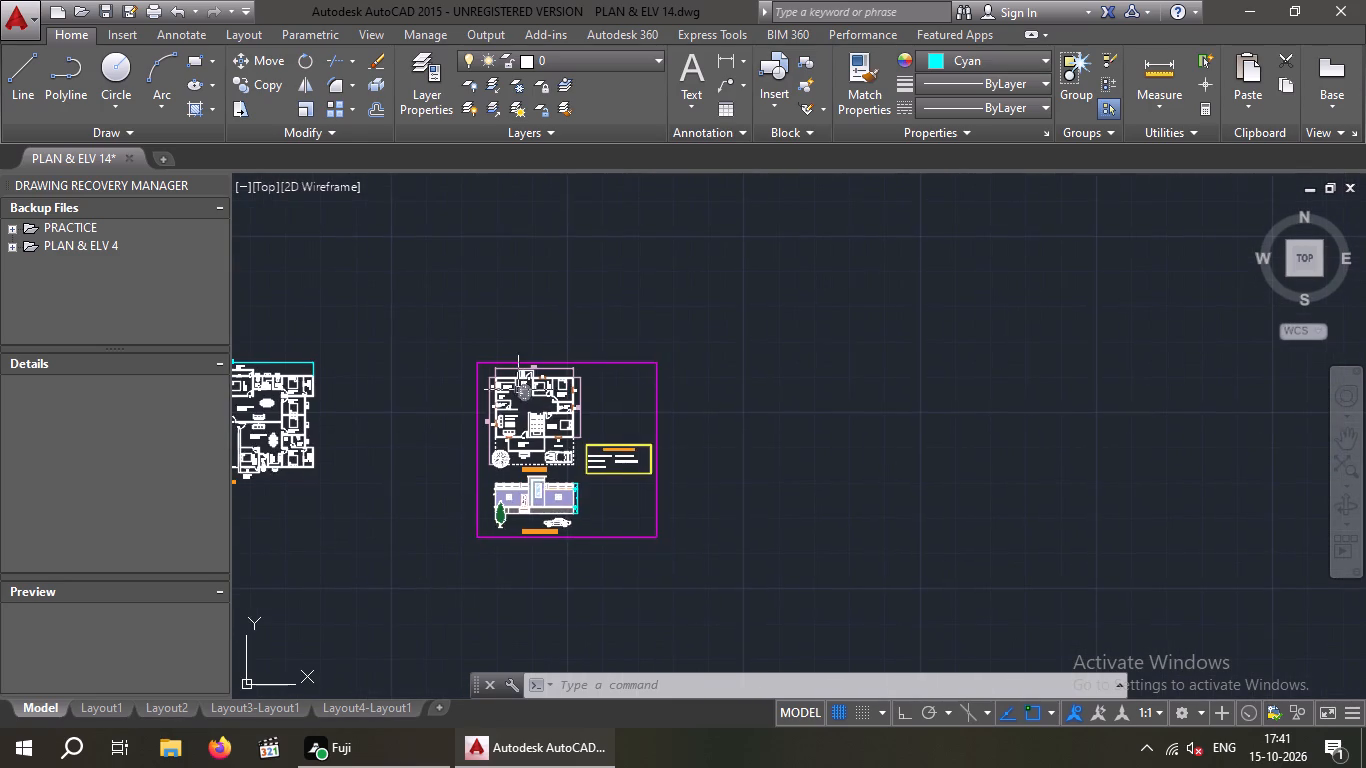
Review the whole bordered sheet with the floor plan, details table and front elevation.
scroll(518, 390, "up", 3)
middle_click_drag(807, 436, 874, 295)
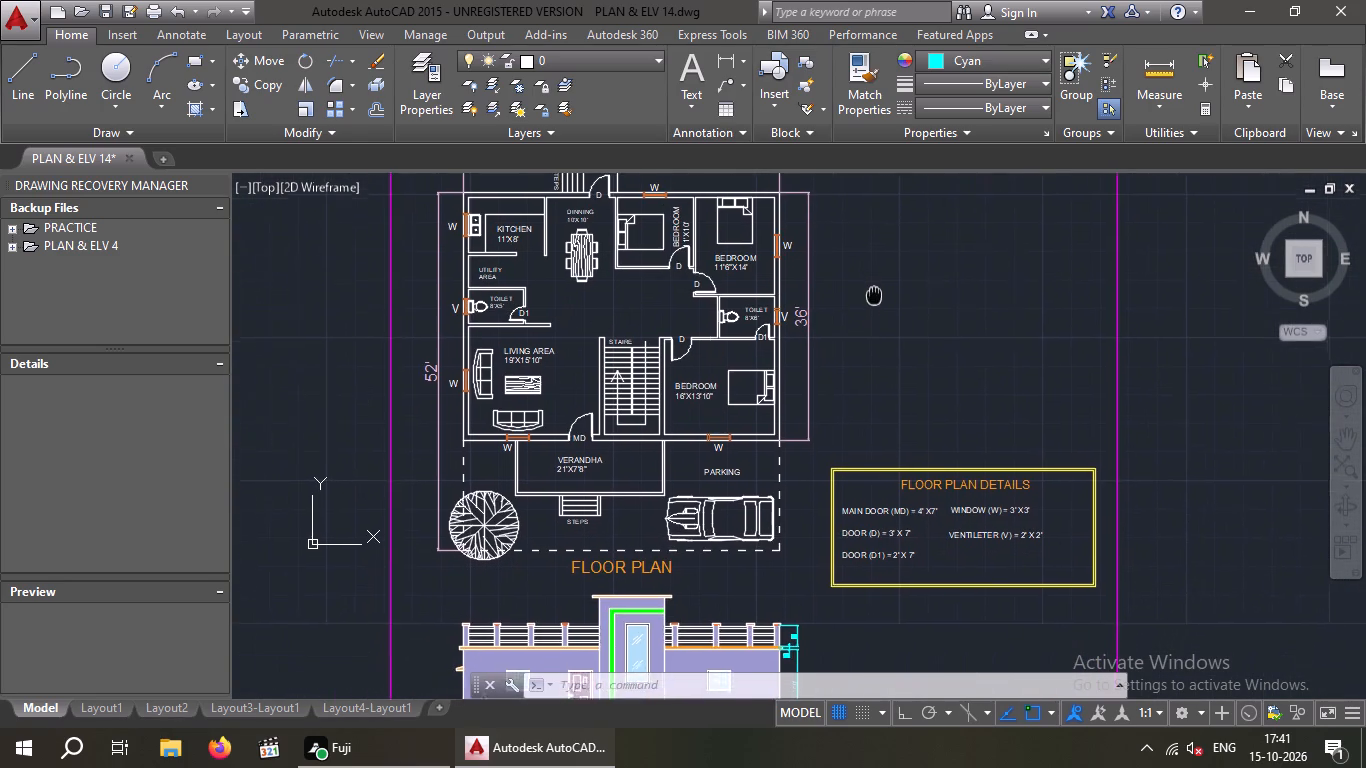
middle_click_drag(874, 295, 878, 282)
middle_click_drag(878, 282, 710, 352)
scroll(731, 343, "down", 1)
middle_click_drag(744, 338, 747, 305)
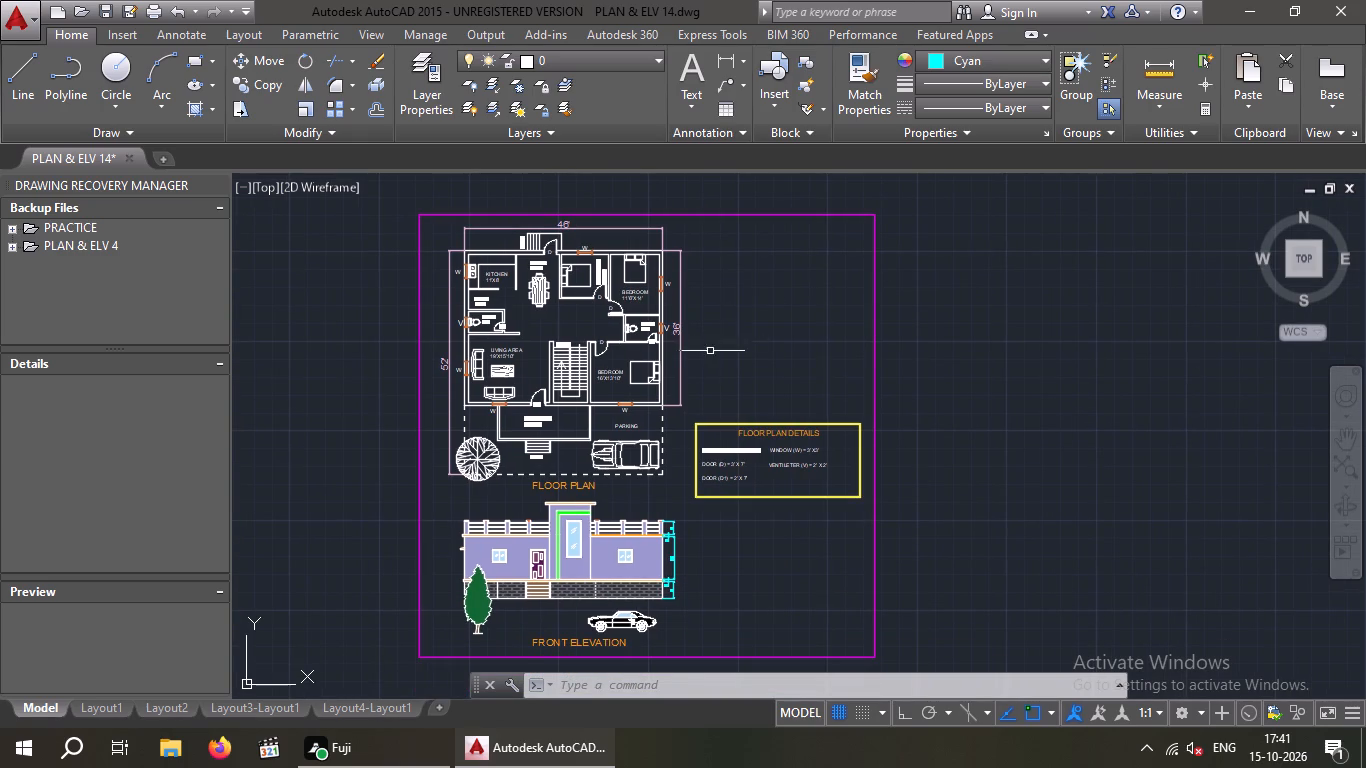
middle_click_drag(702, 354, 798, 352)
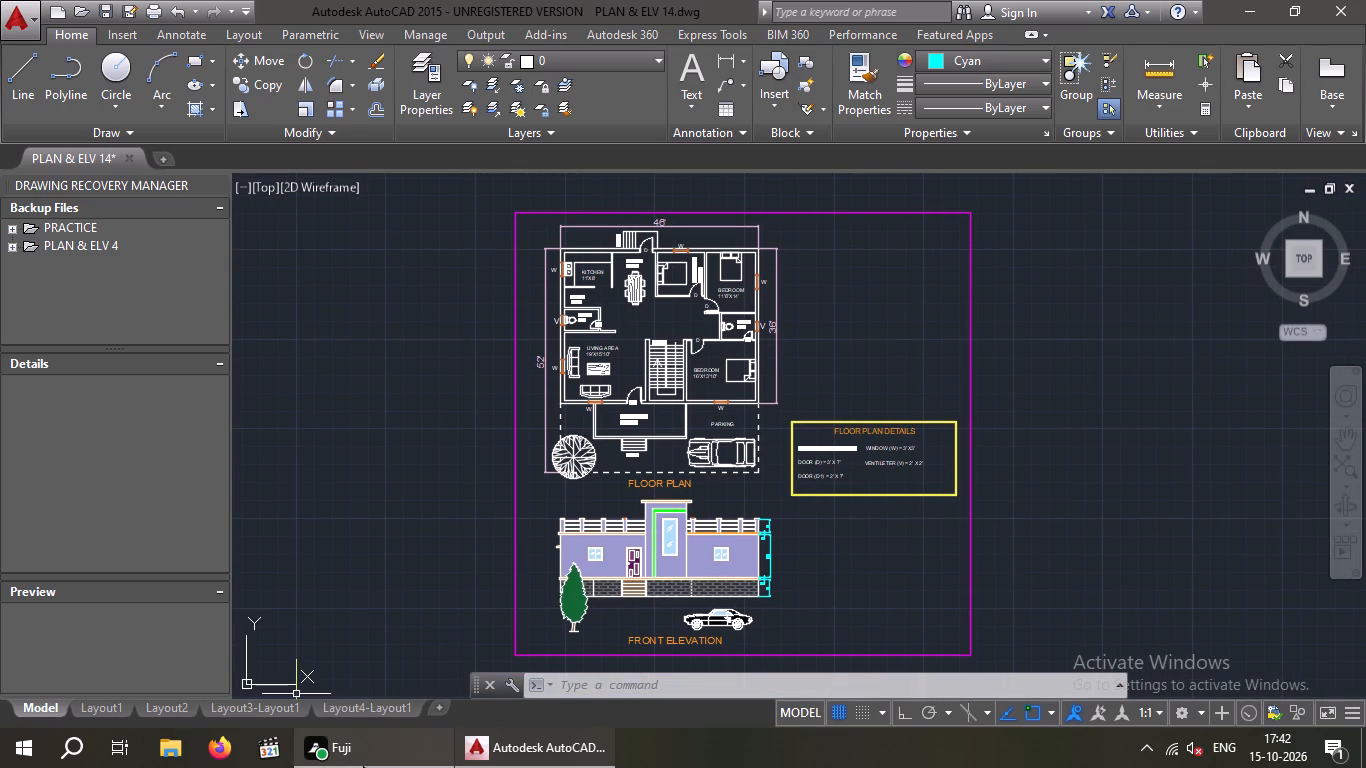
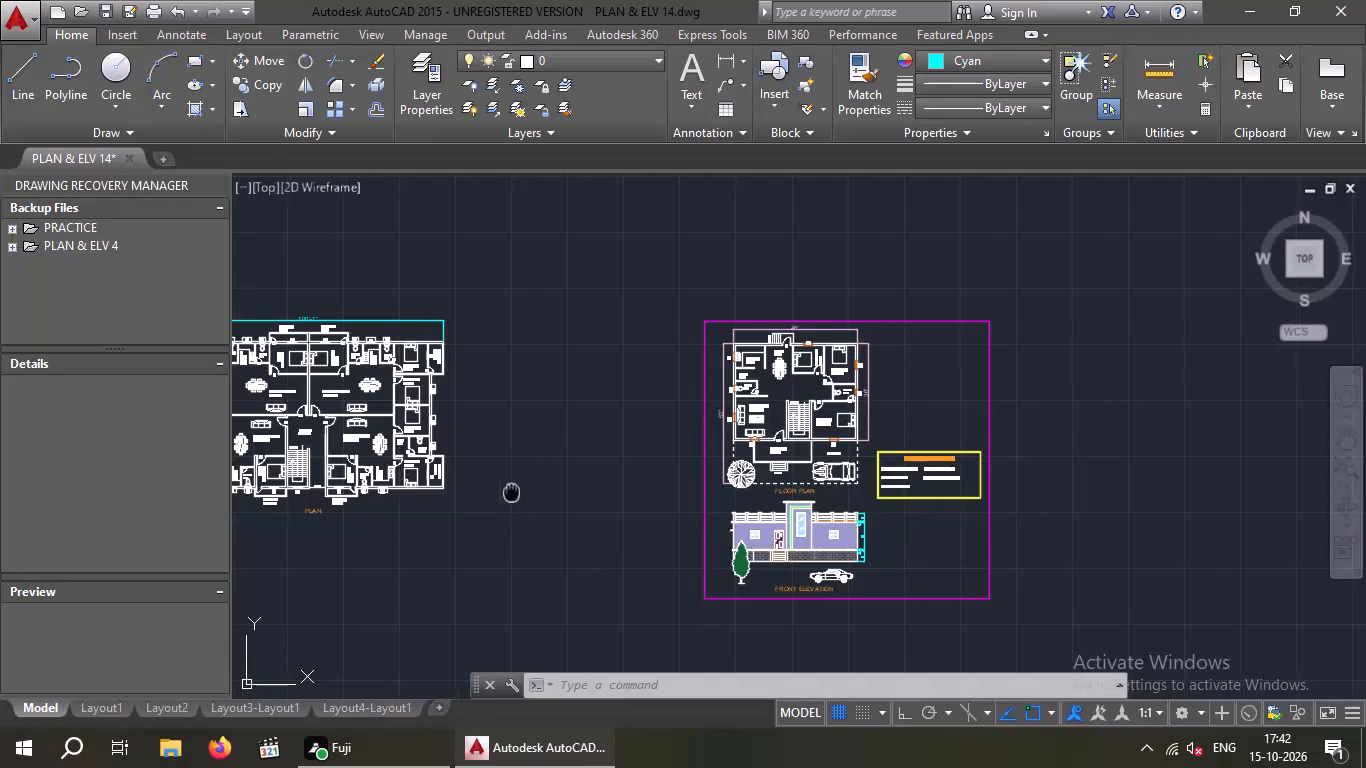
Examine the rooms and labels of the neighbouring apartment plan beside the bordered house sheet.
scroll(513, 393, "up", 3)
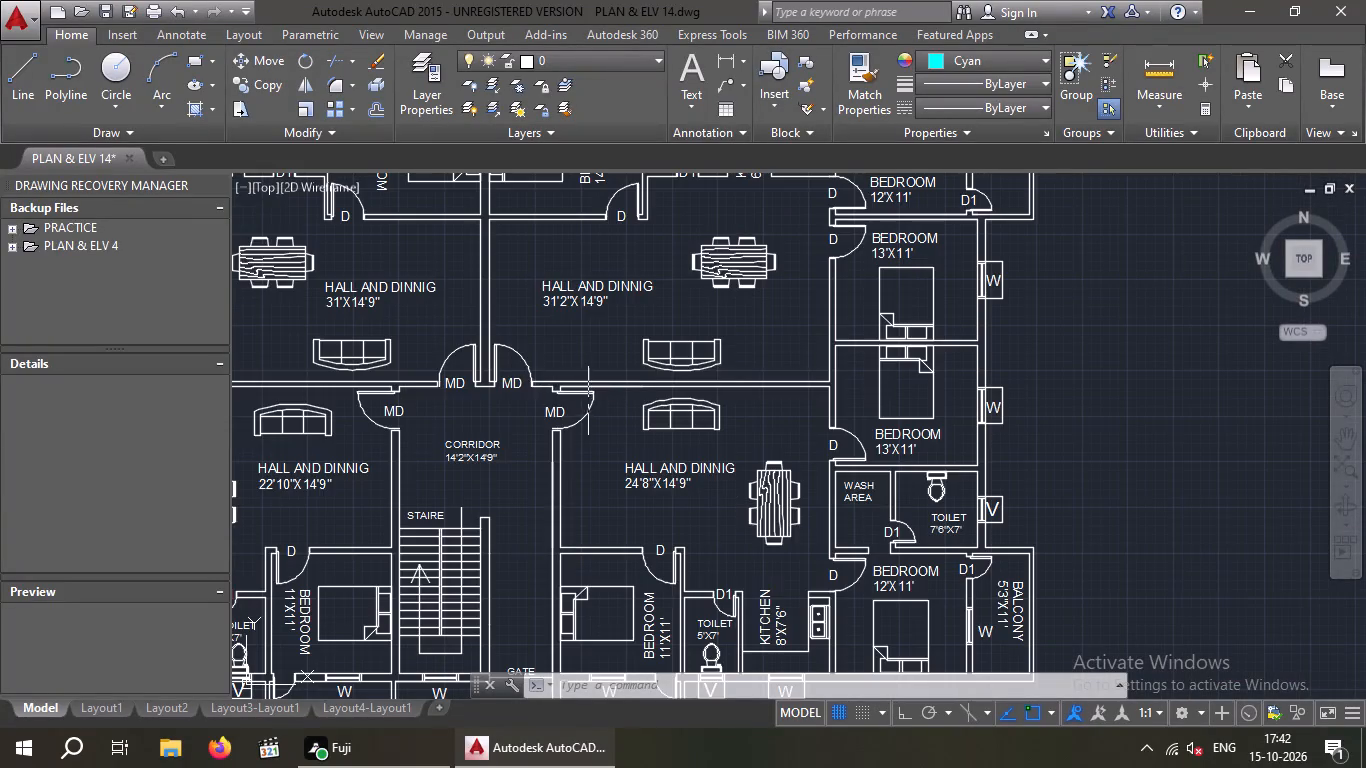
scroll(583, 404, "down", 4)
scroll(538, 436, "up", 4)
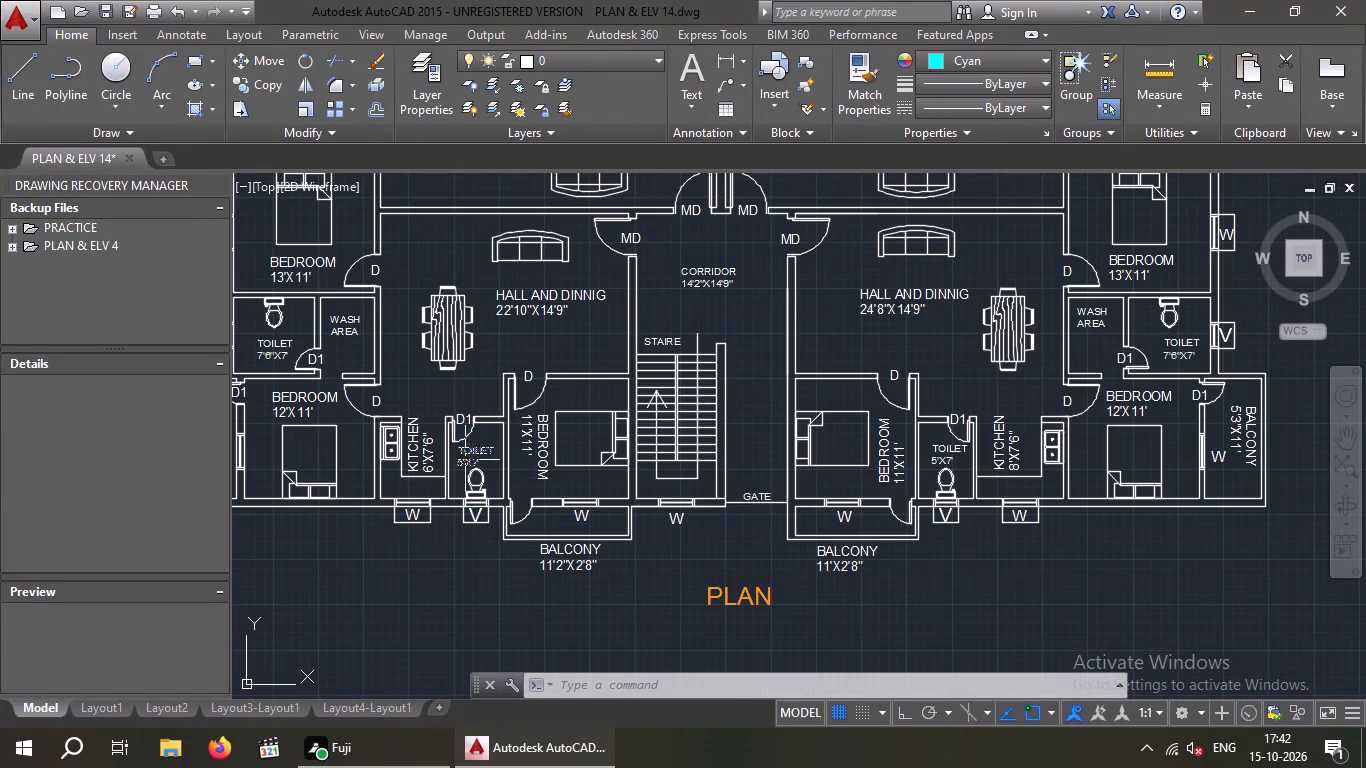
scroll(405, 521, "down", 4)
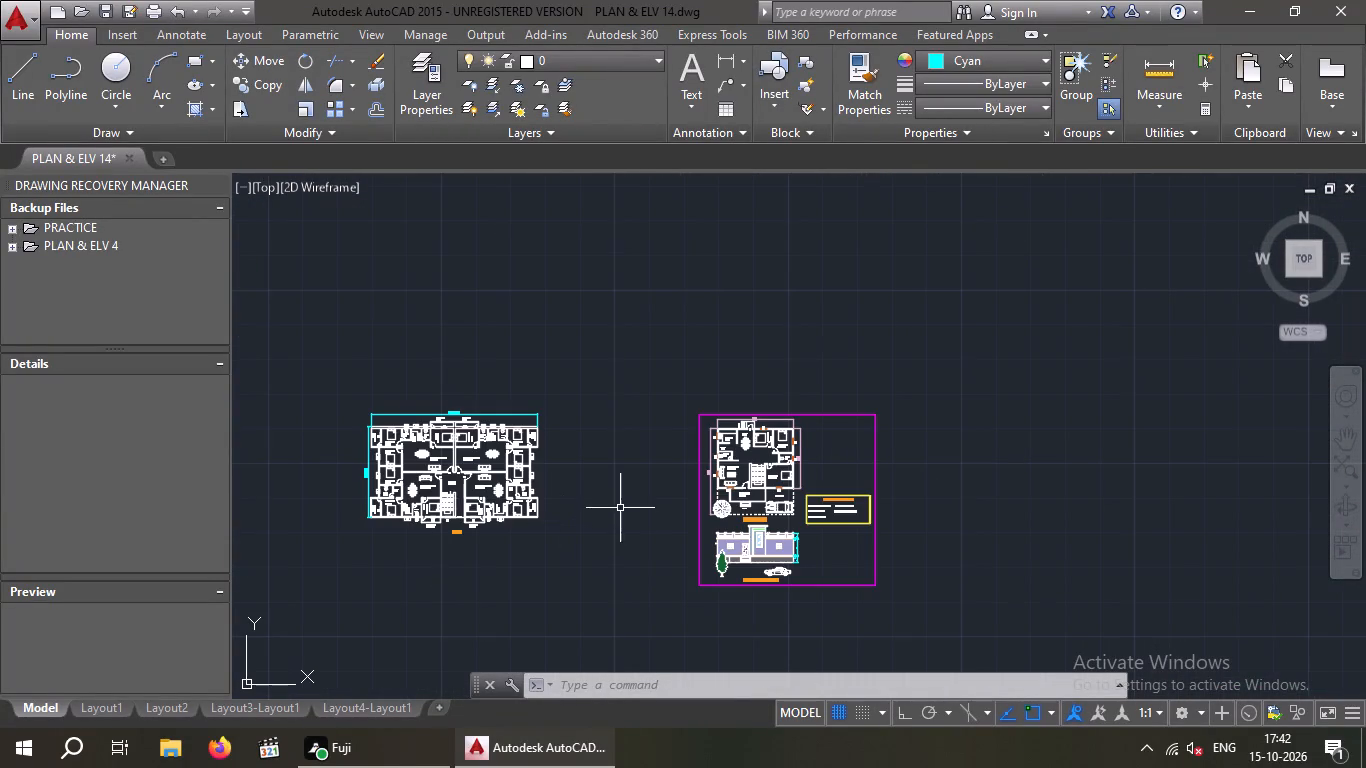
middle_click_drag(617, 506, 473, 498)
Set the house floor plan's room and area labels, including STAIRE, VERANDHA, PARKING and both STEPS texts, to Cyan.
scroll(587, 476, "up", 6)
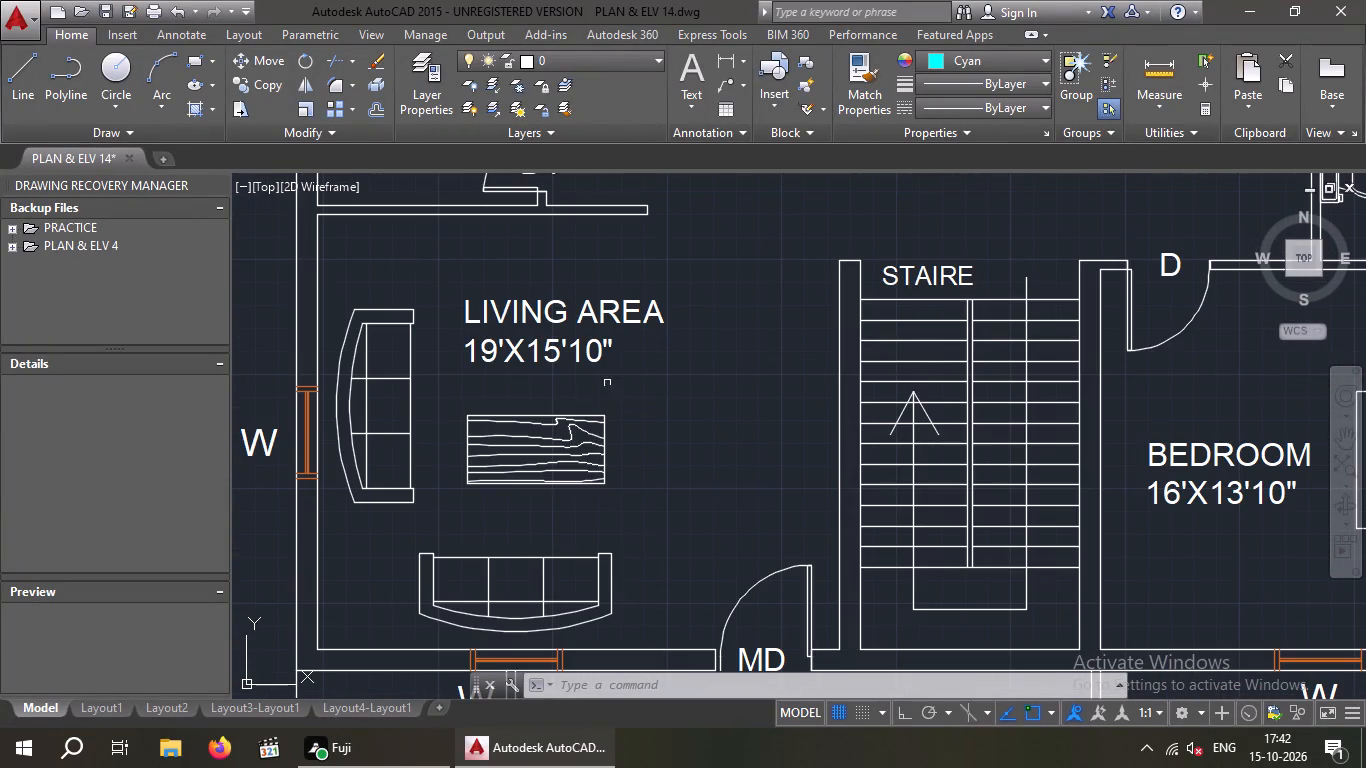
left_click(548, 355)
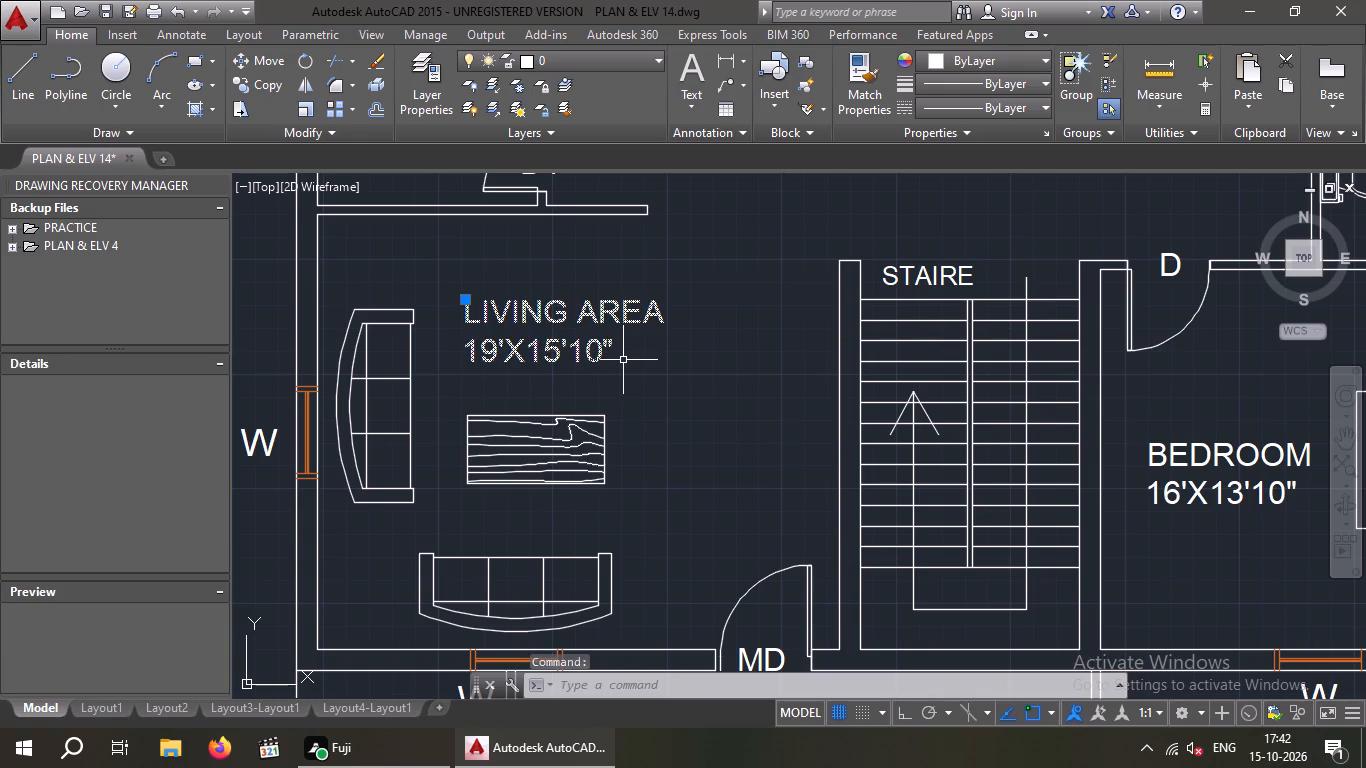
left_click(623, 360)
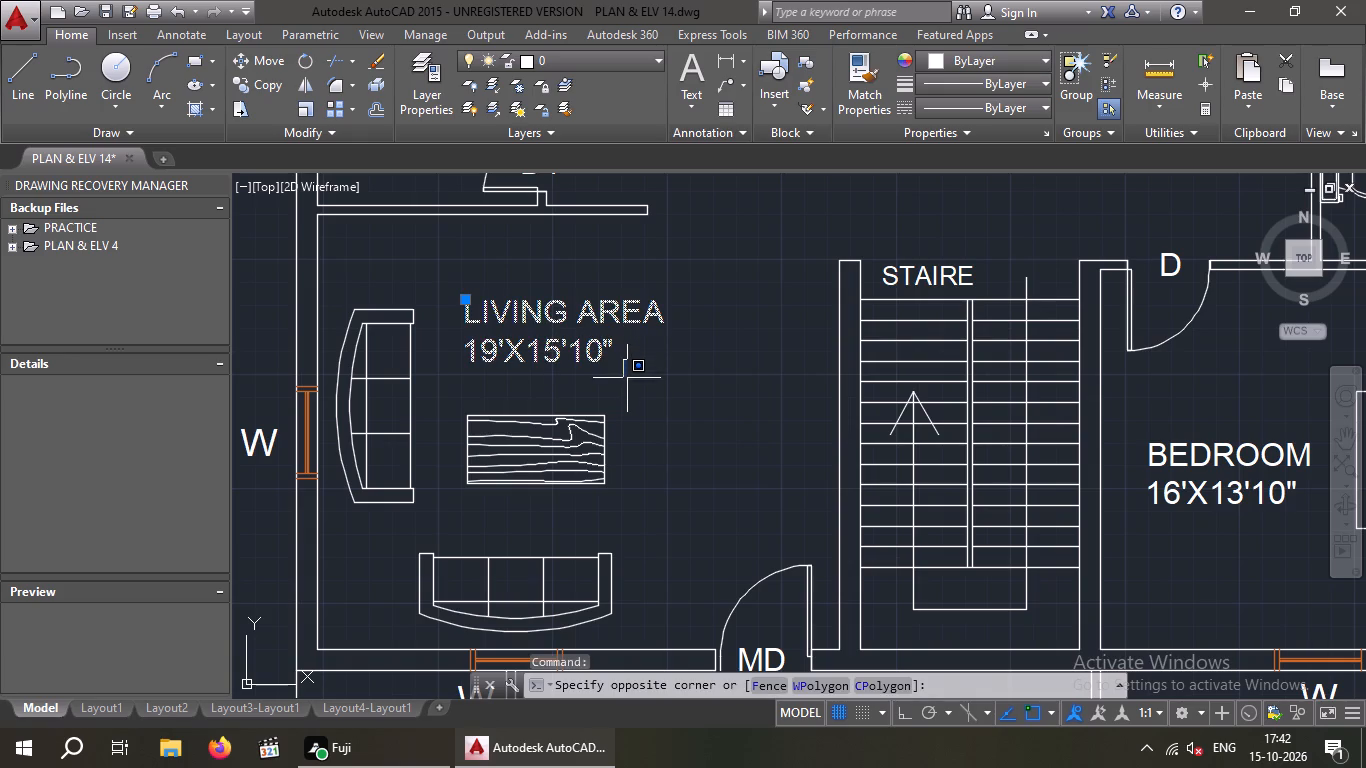
scroll(648, 368, "down", 1)
key("Escape")
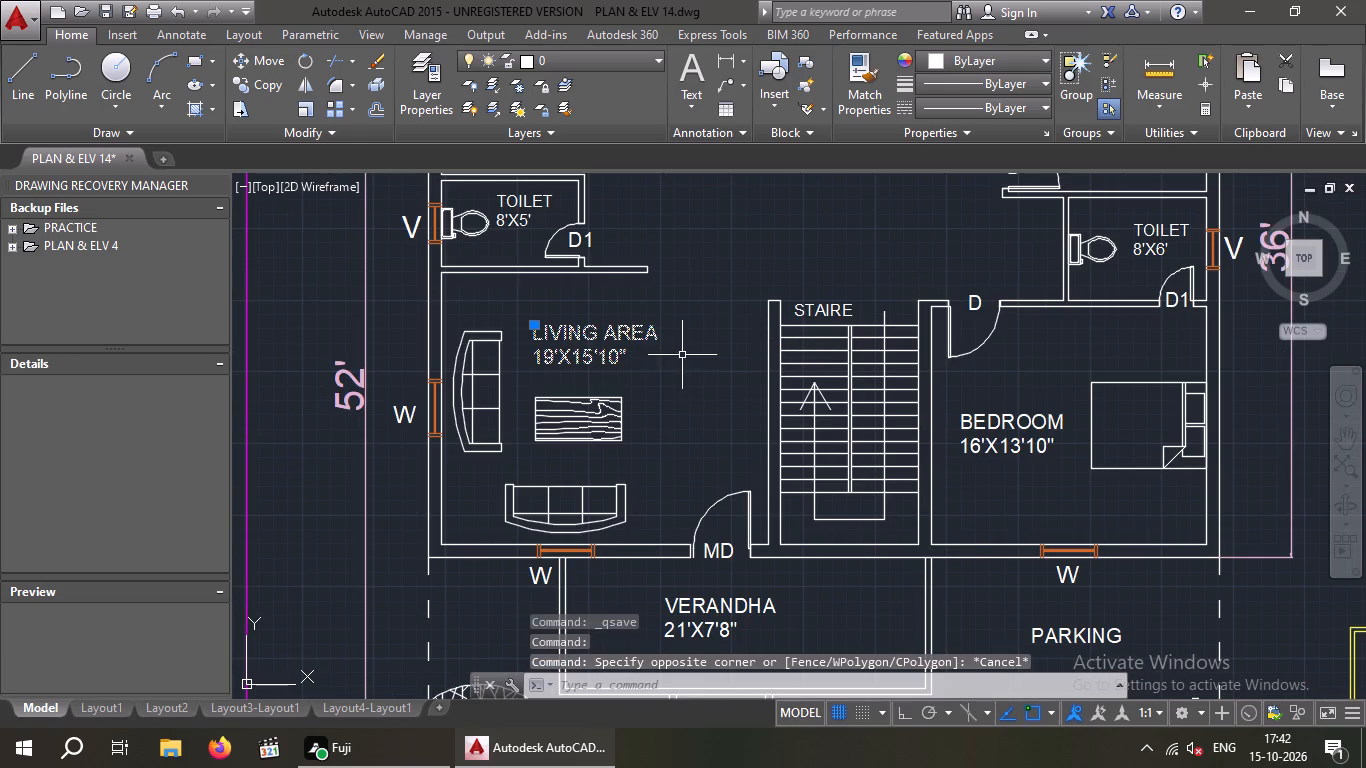
left_click(816, 316)
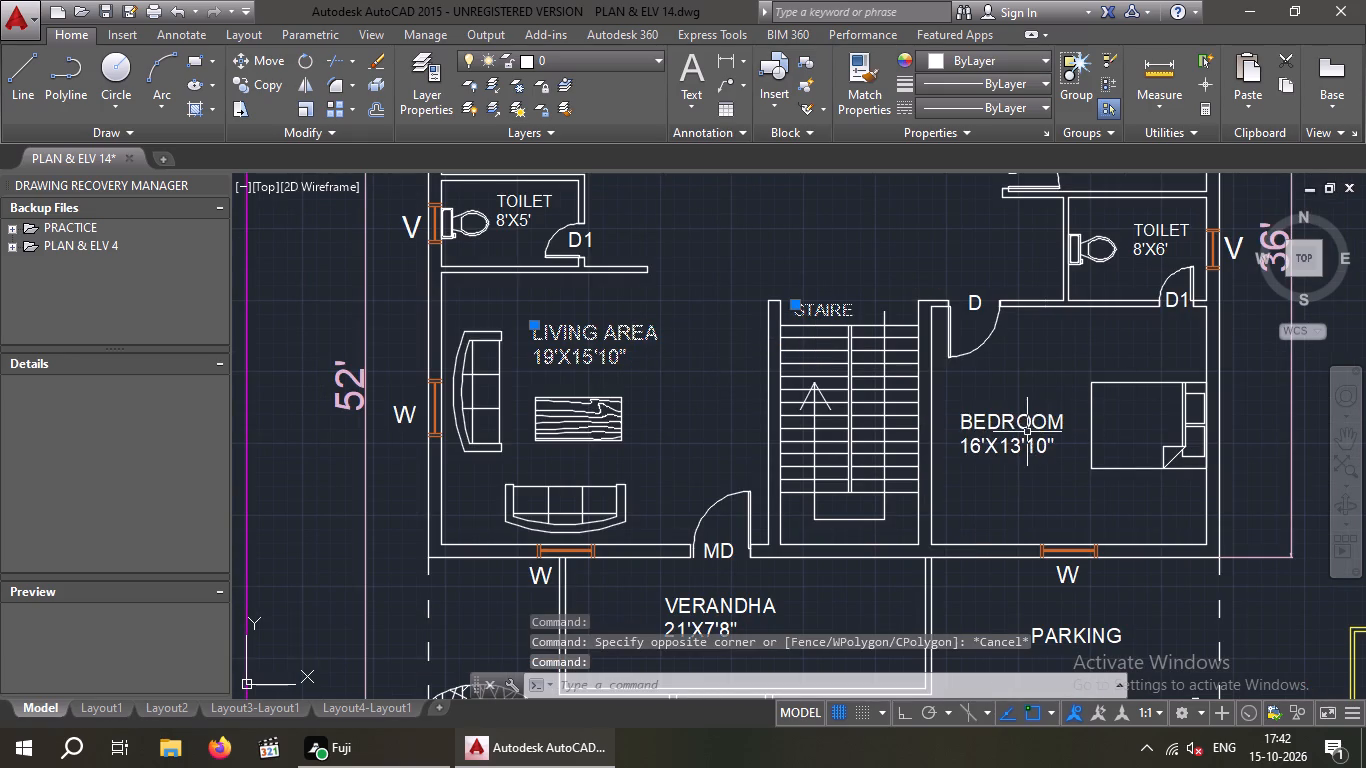
left_click(1027, 432)
left_click(724, 605)
middle_click_drag(714, 599, 704, 592)
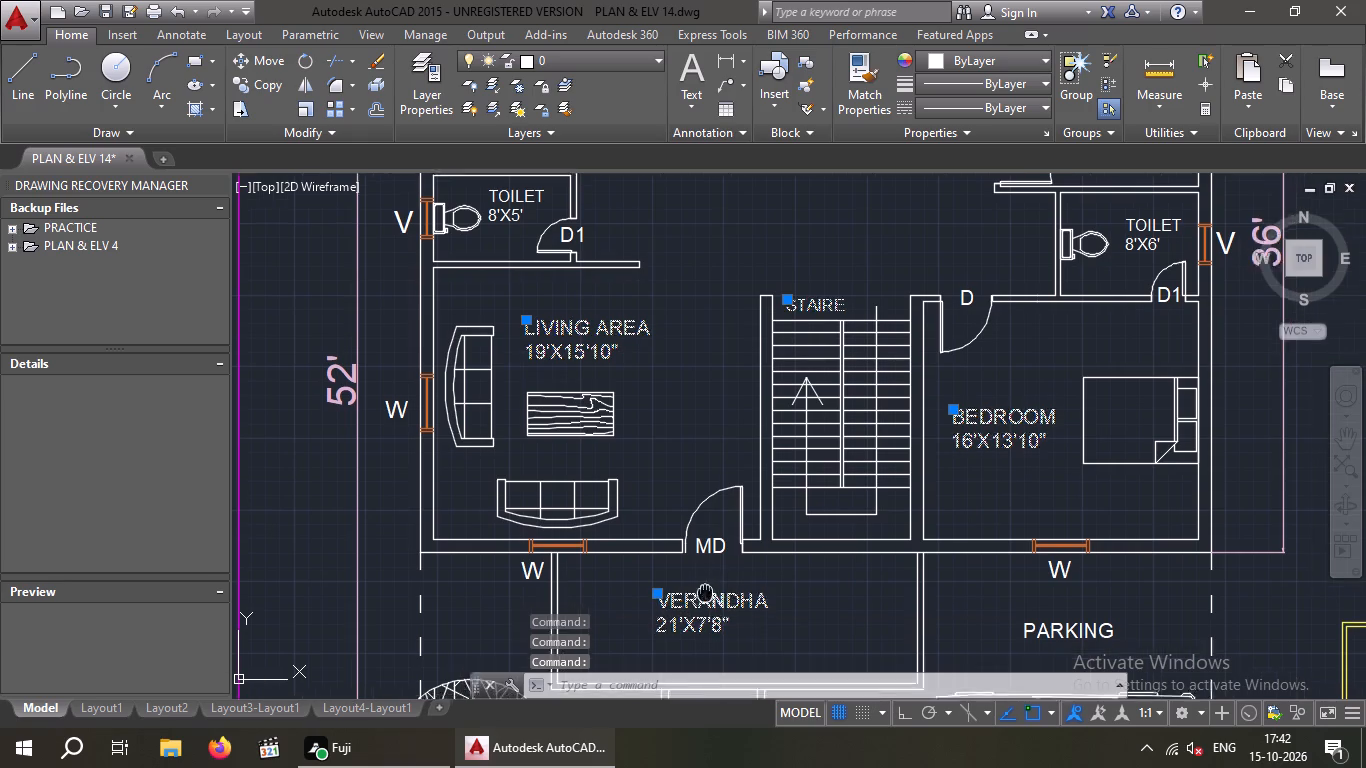
middle_click_drag(704, 592, 631, 489)
left_click(986, 531)
scroll(766, 514, "down", 1)
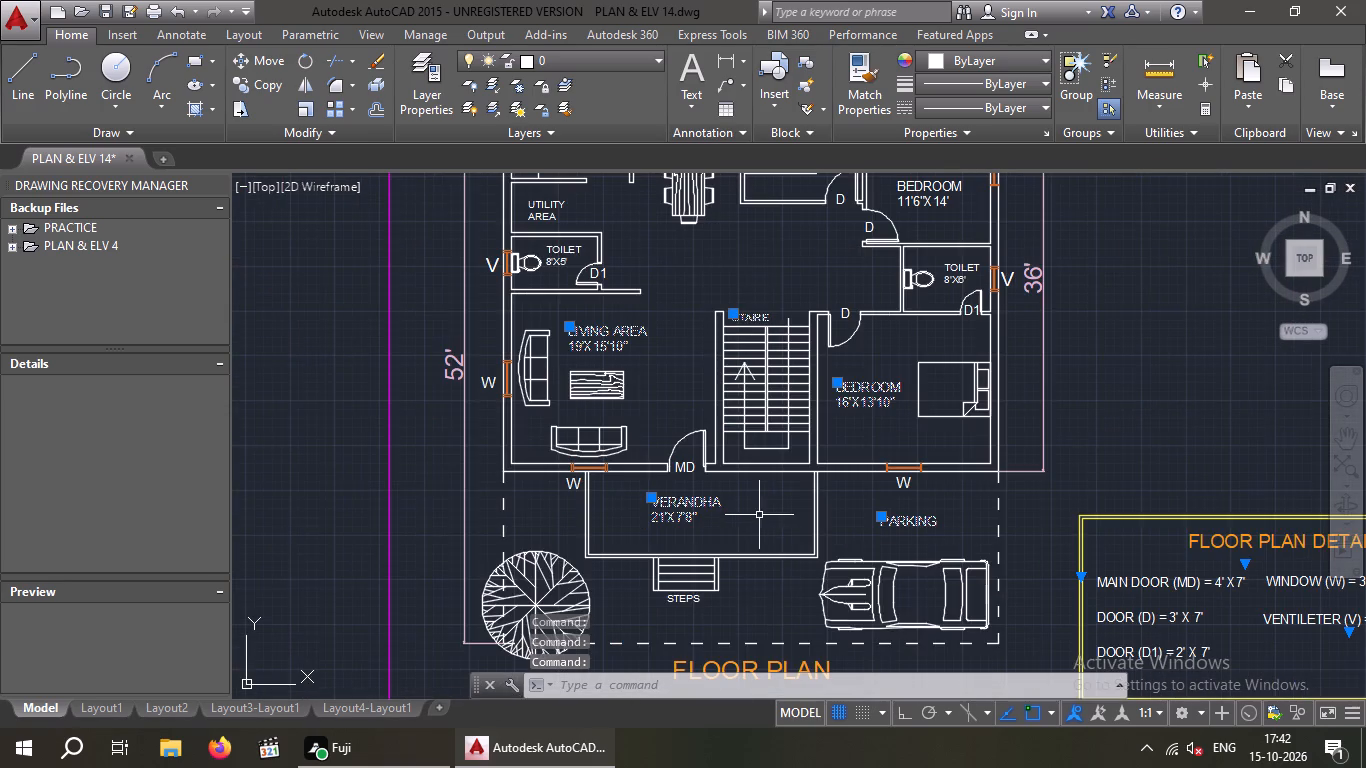
scroll(686, 611, "up", 2)
left_click(677, 587)
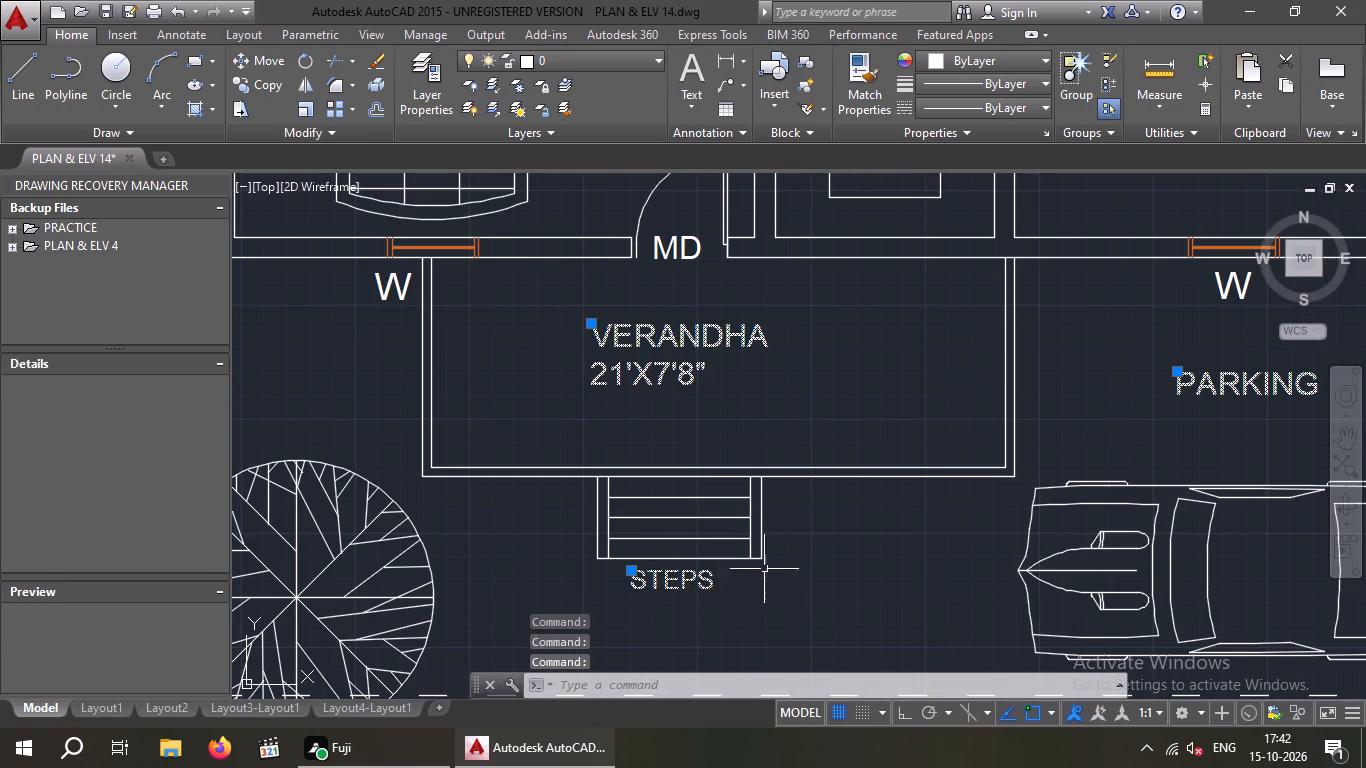
scroll(764, 557, "down", 1)
middle_click_drag(750, 564, 594, 672)
middle_click_drag(839, 451, 700, 711)
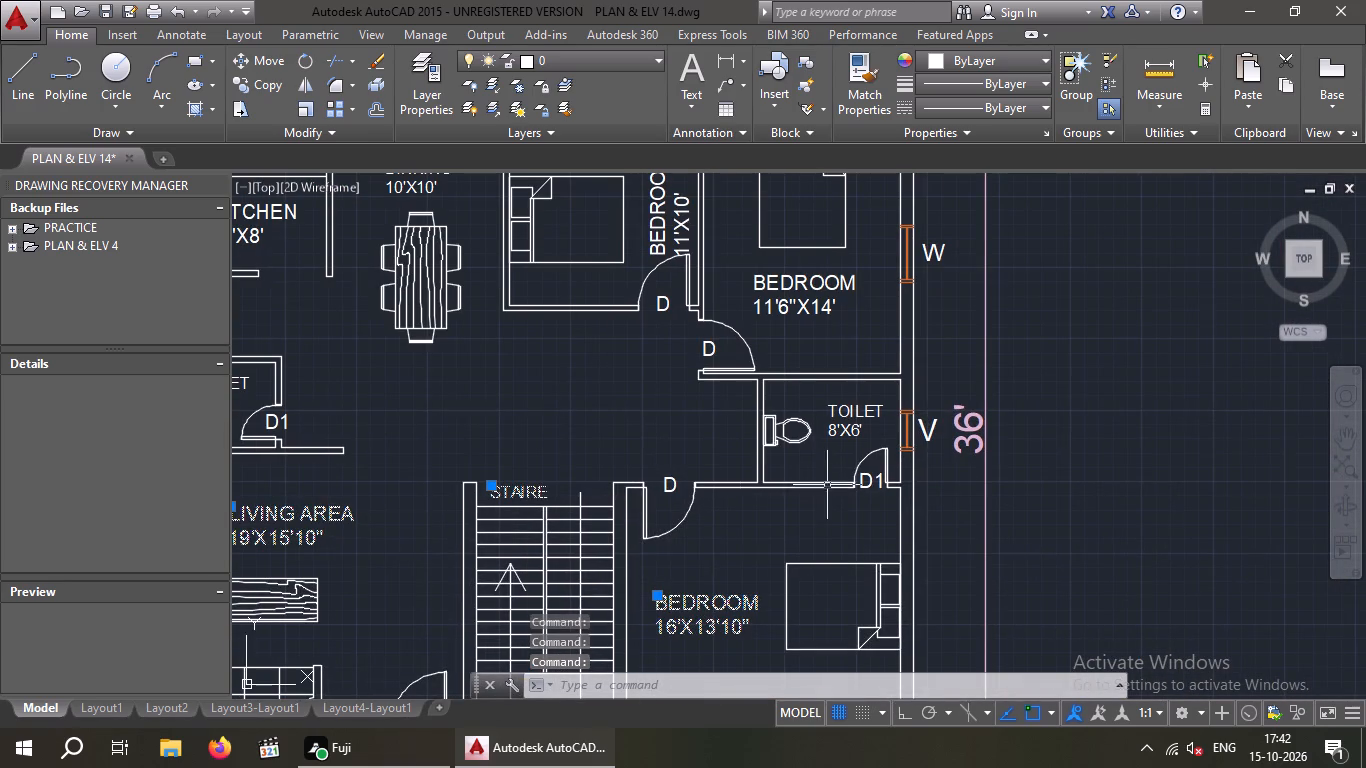
left_click(847, 420)
left_click(800, 299)
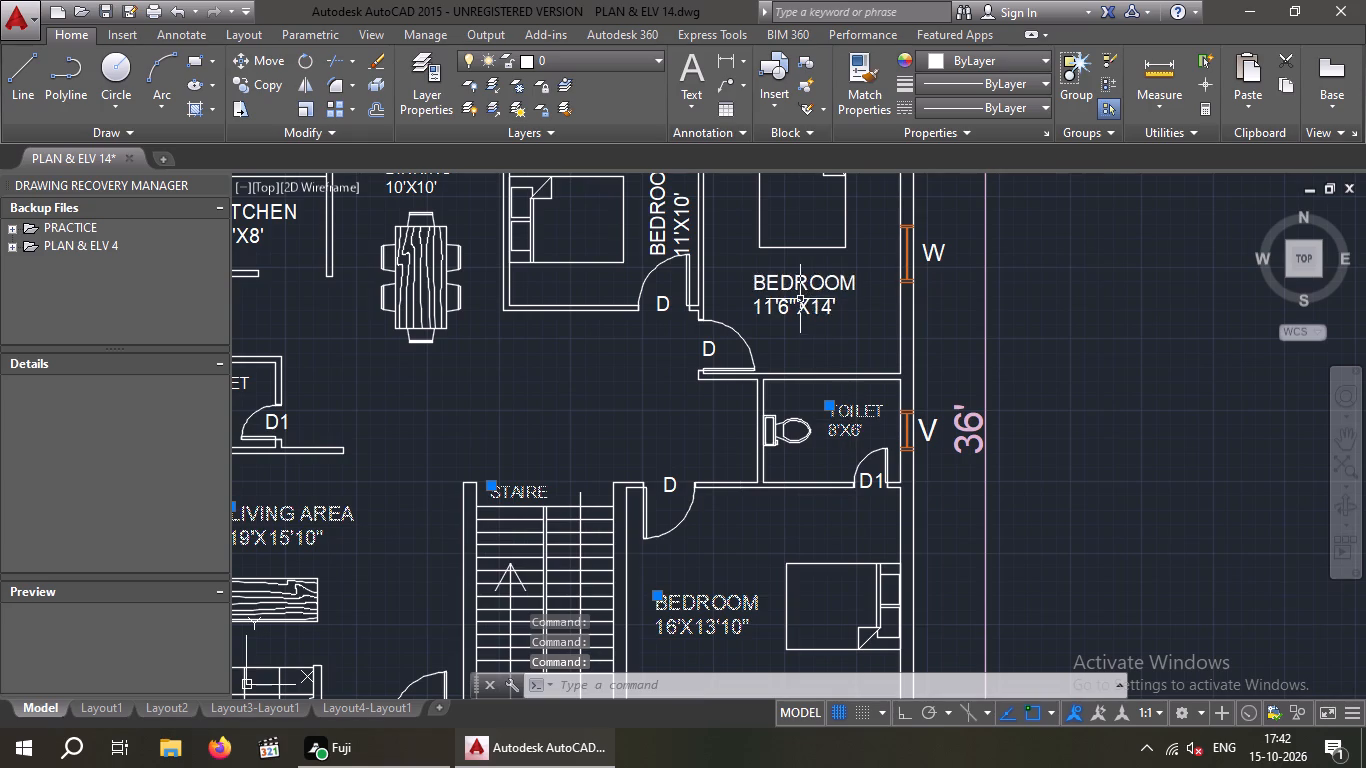
scroll(802, 299, "down", 1)
middle_click_drag(805, 311, 830, 390)
scroll(736, 328, "up", 2)
left_click(734, 331)
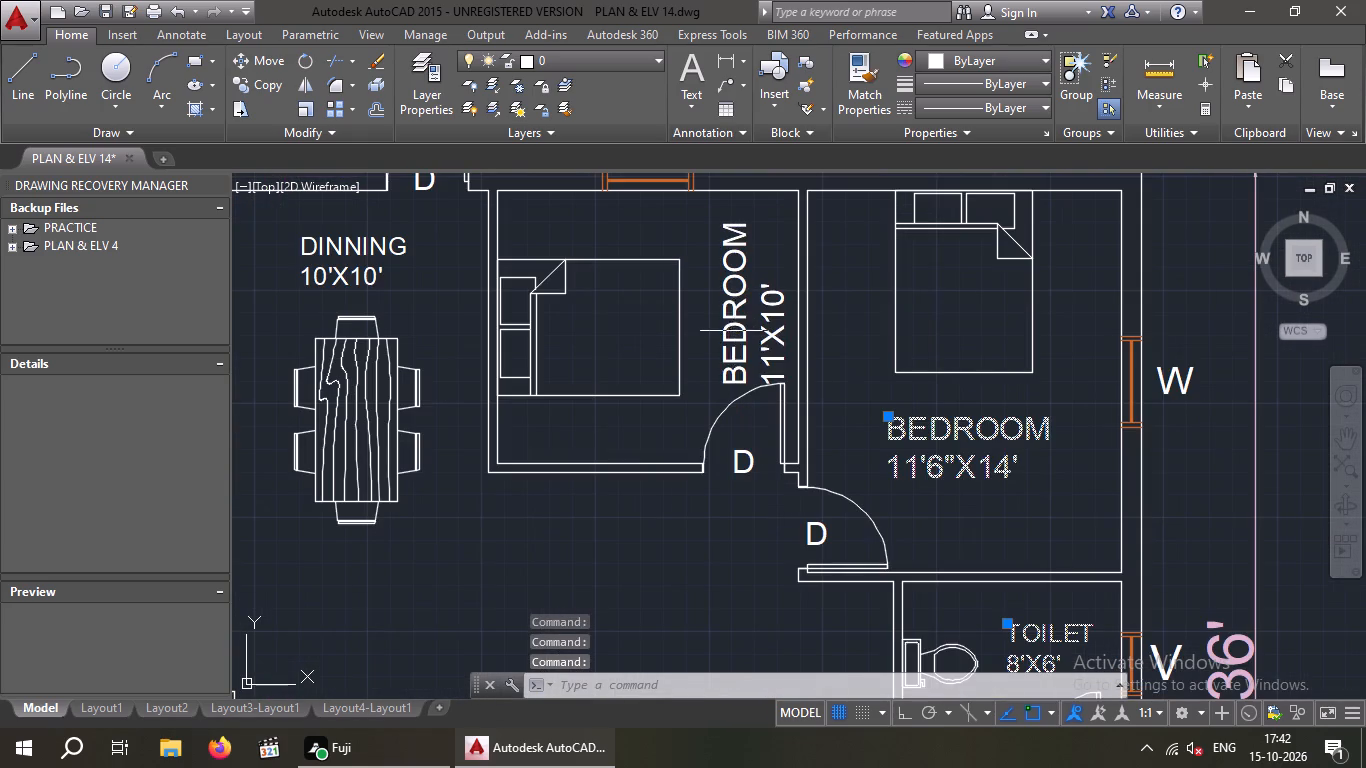
left_click(742, 356)
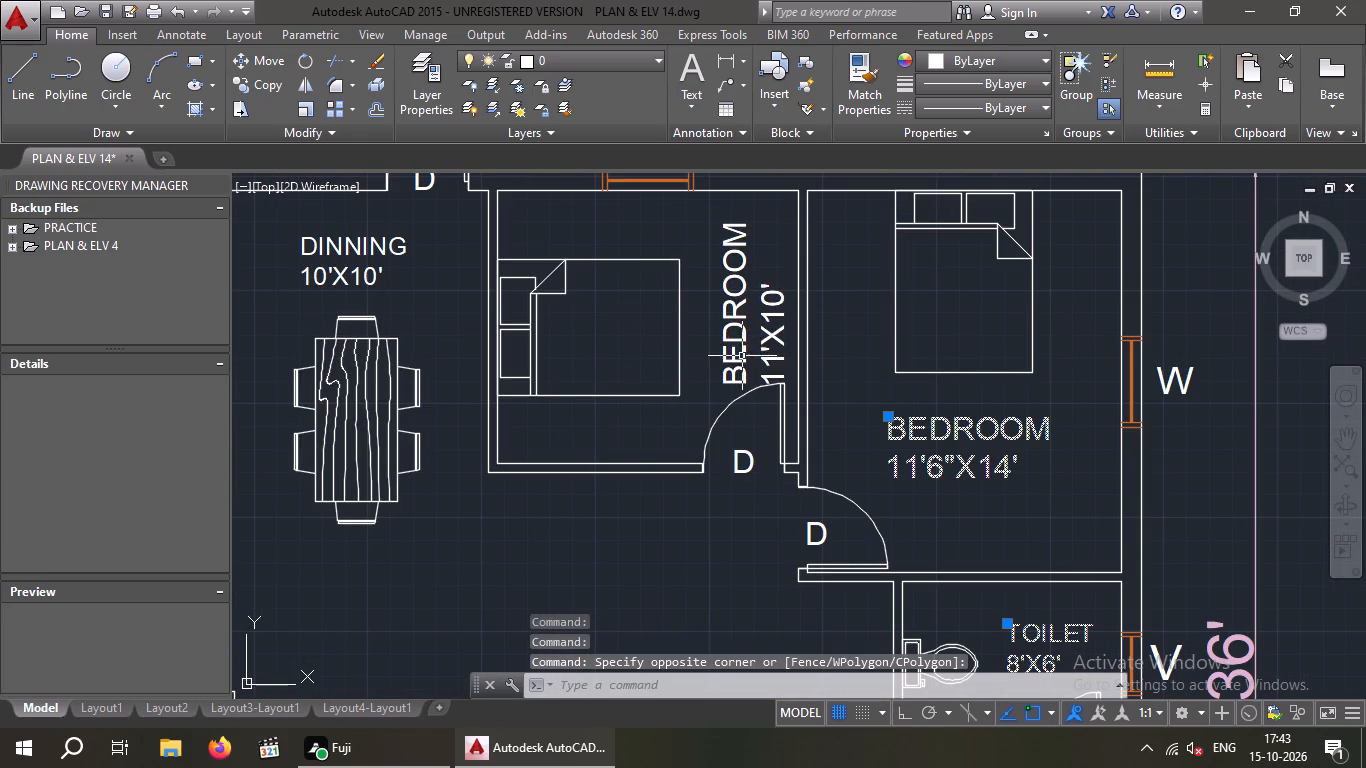
left_click(729, 341)
left_click(340, 265)
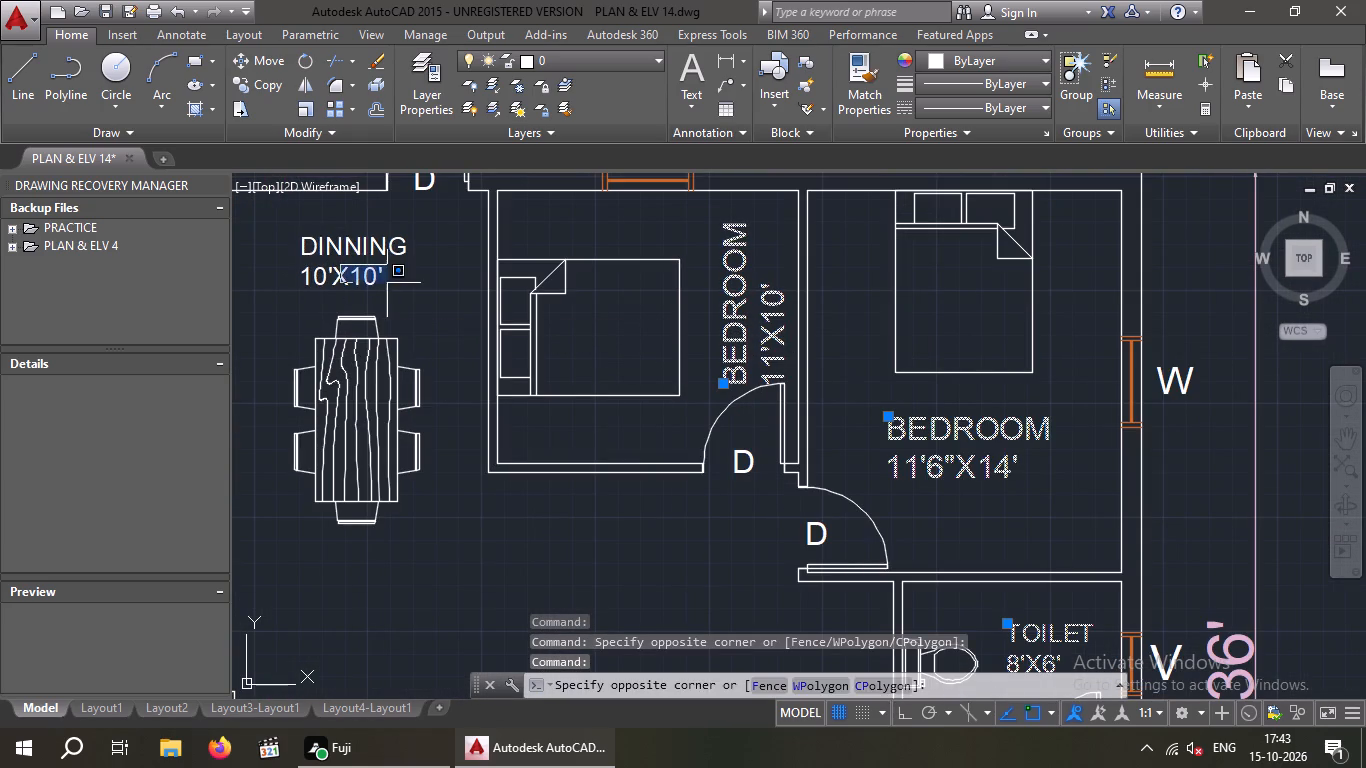
scroll(415, 287, "down", 2)
left_click(378, 277)
middle_click_drag(372, 272, 374, 272)
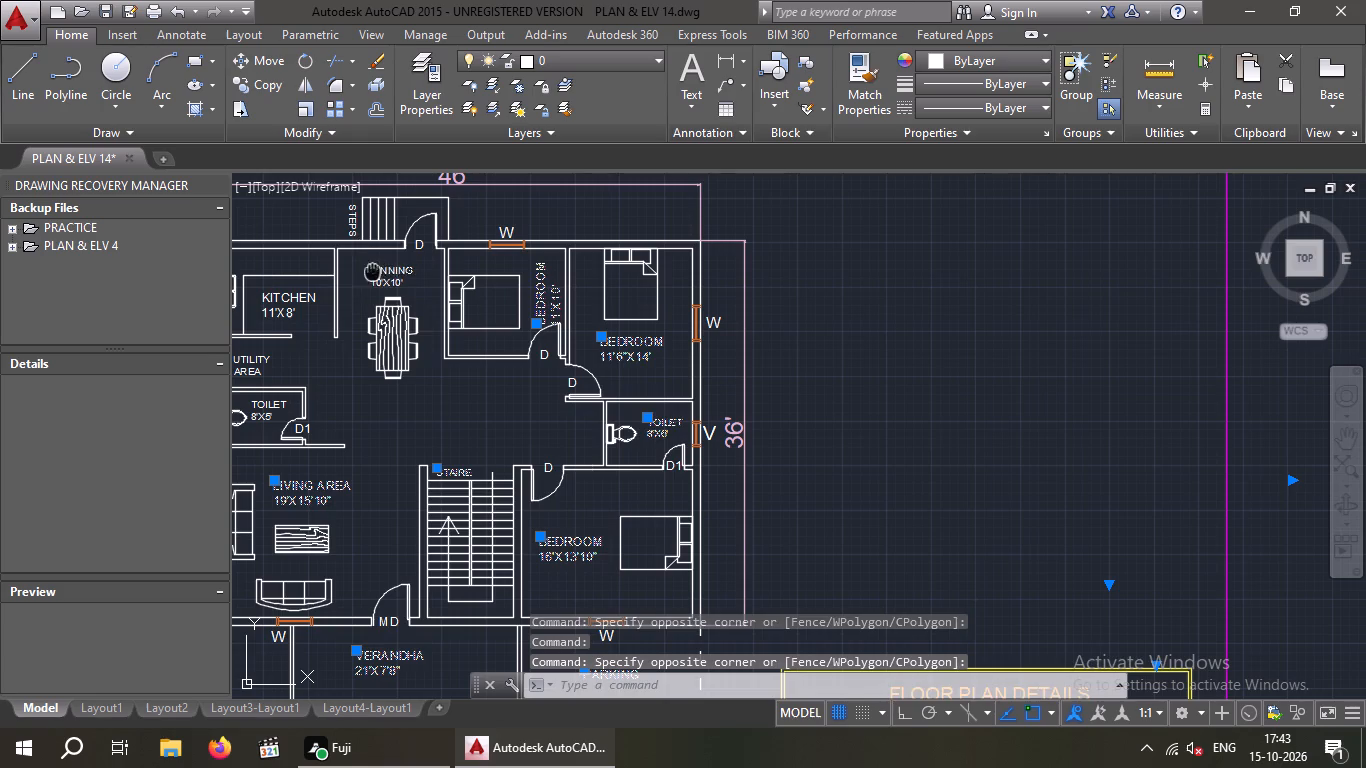
middle_click_drag(374, 272, 456, 336)
scroll(420, 291, "up", 3)
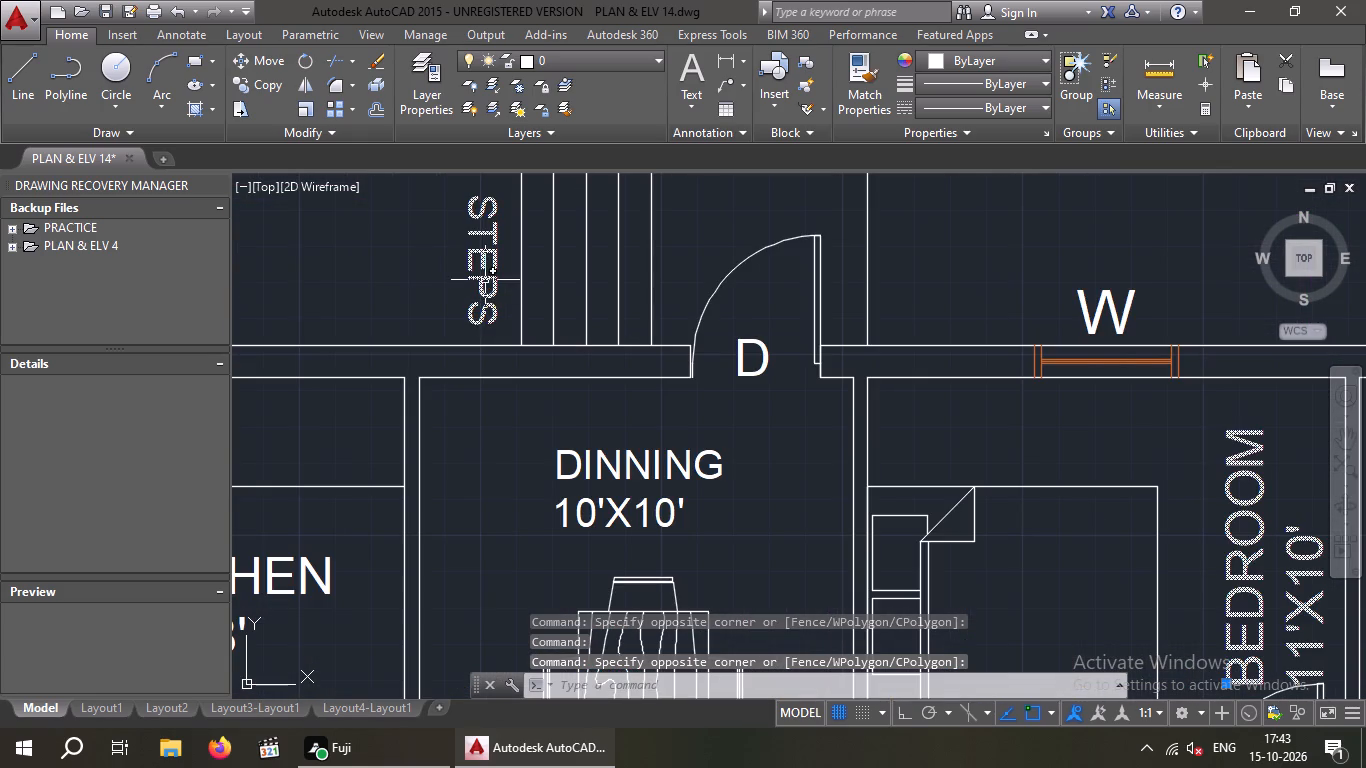
left_click(485, 279)
left_click(560, 478)
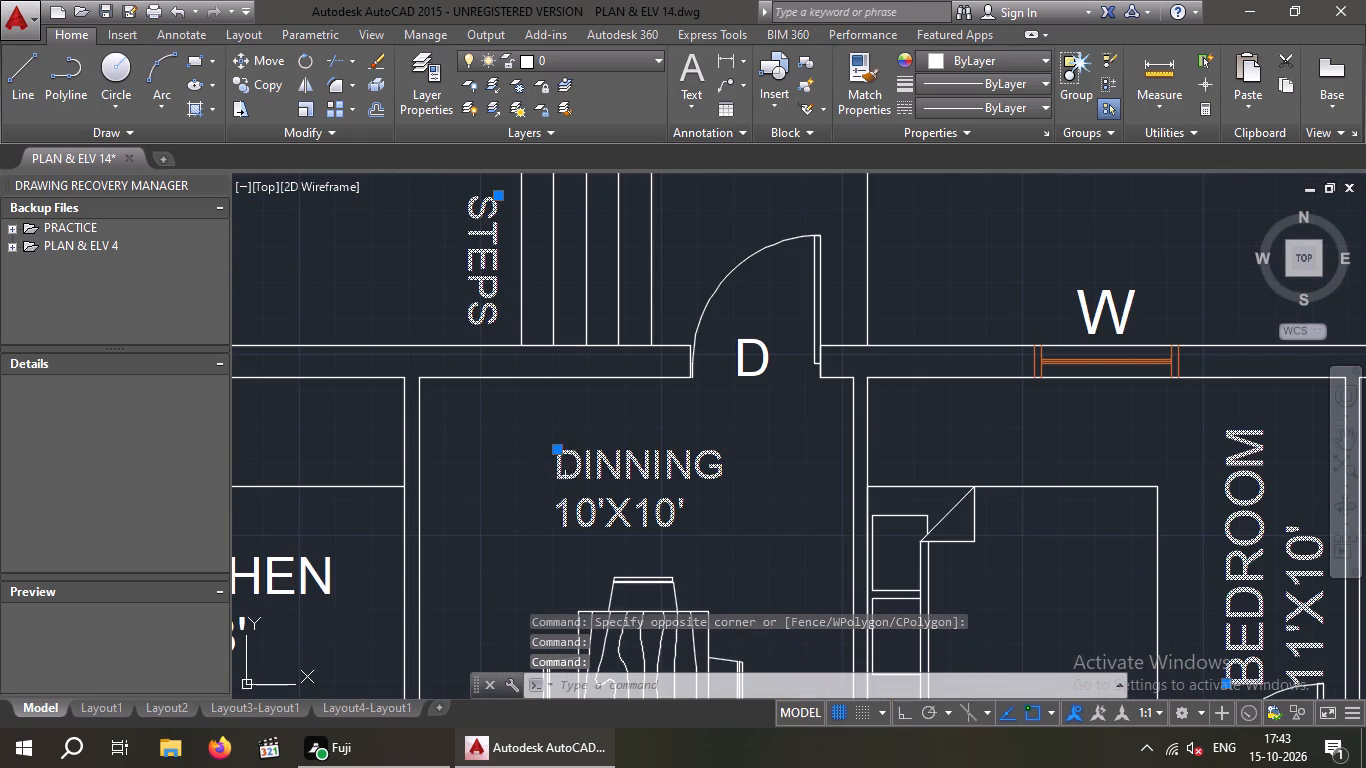
scroll(575, 467, "down", 2)
left_click(424, 538)
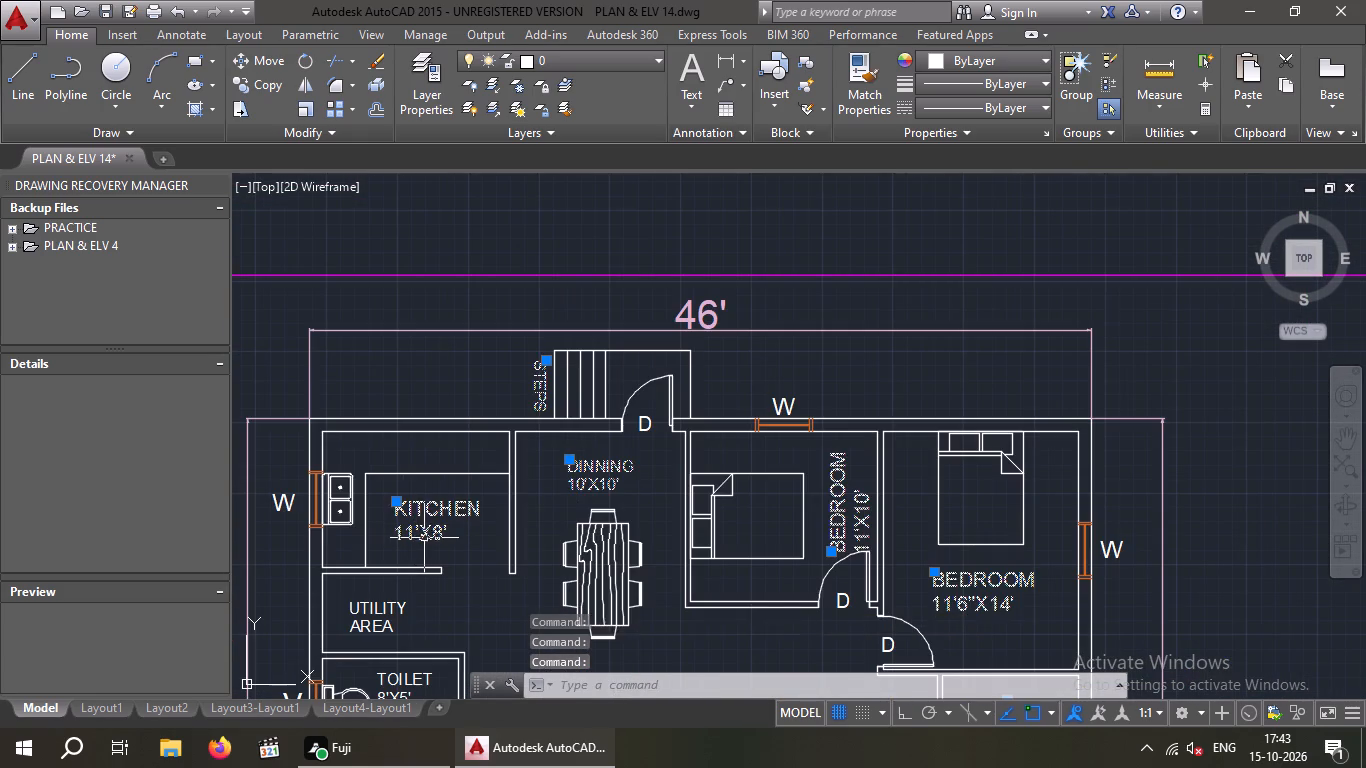
scroll(458, 510, "down", 1)
middle_click_drag(460, 499, 490, 409)
scroll(428, 492, "up", 2)
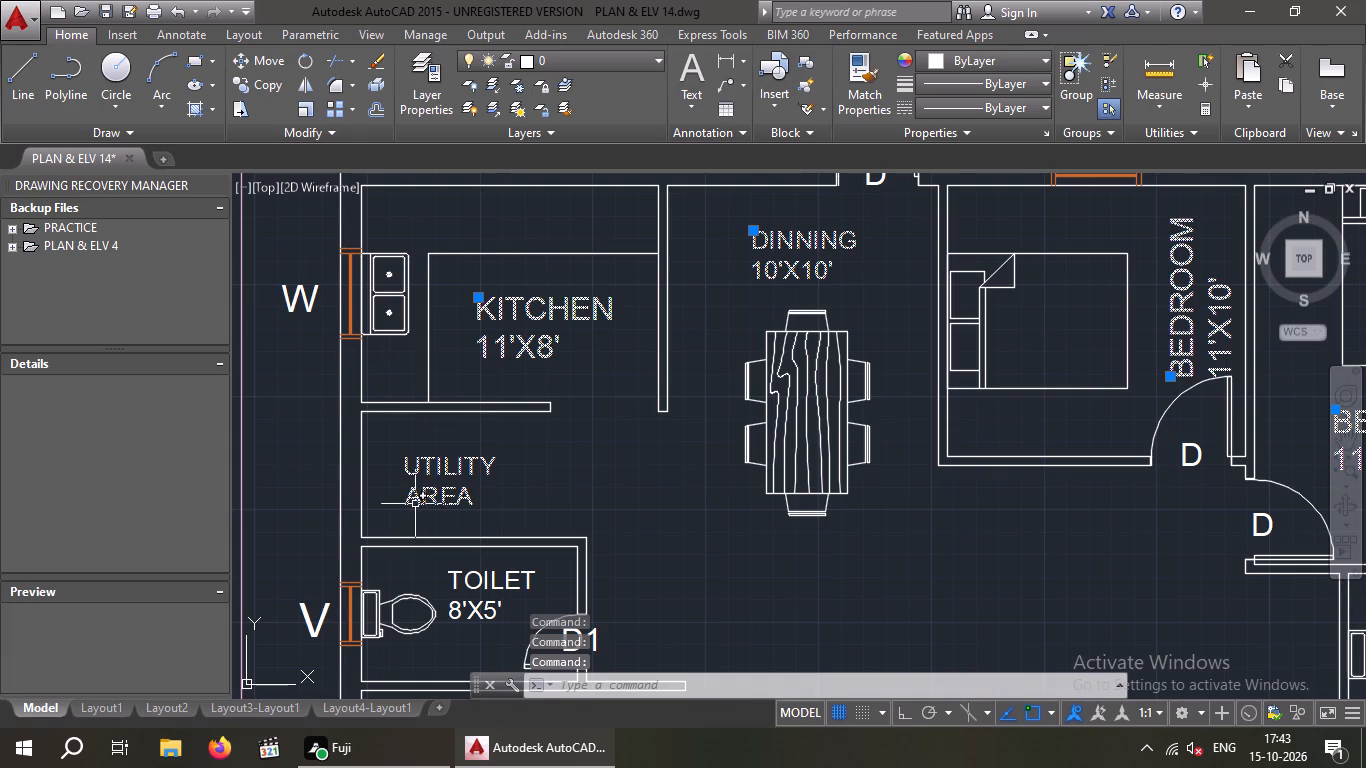
left_click(417, 503)
left_click(473, 583)
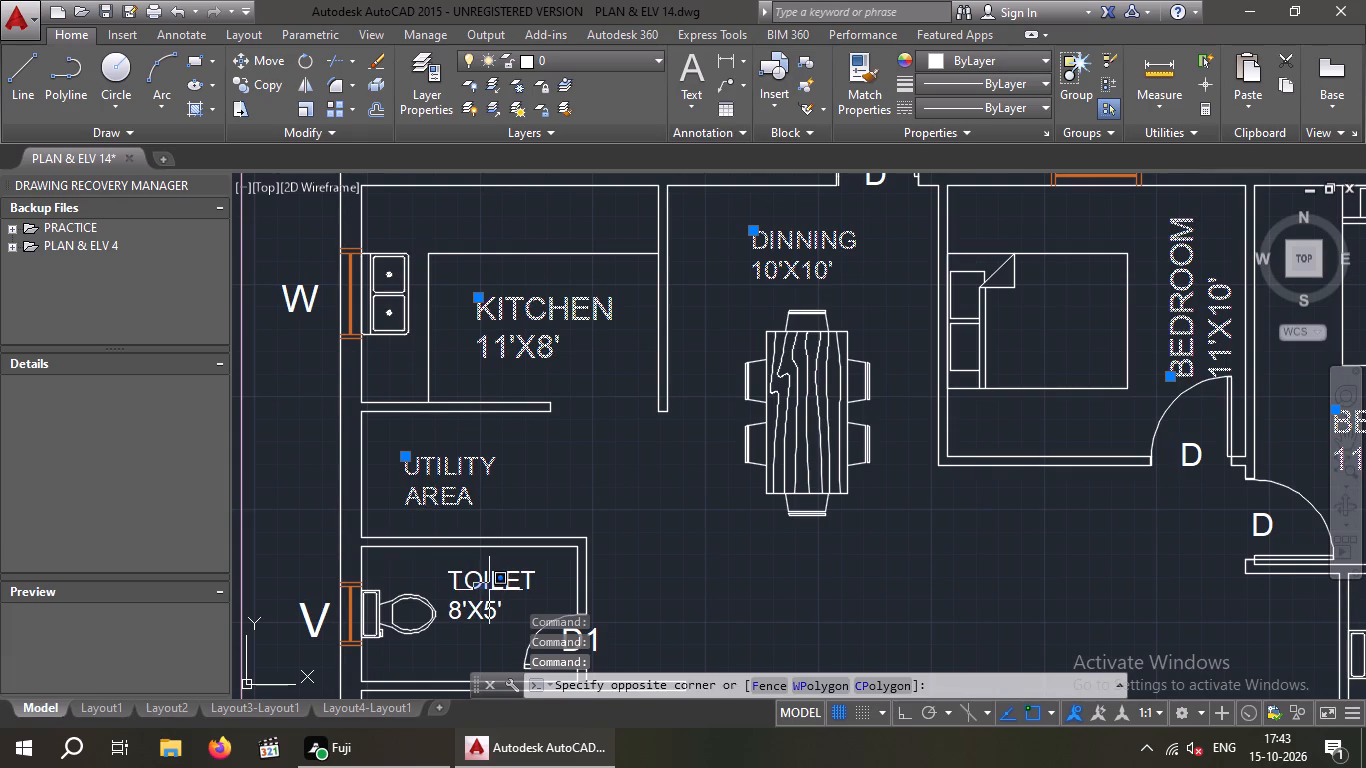
left_click(492, 589)
left_click(491, 588)
scroll(504, 581, "down", 2)
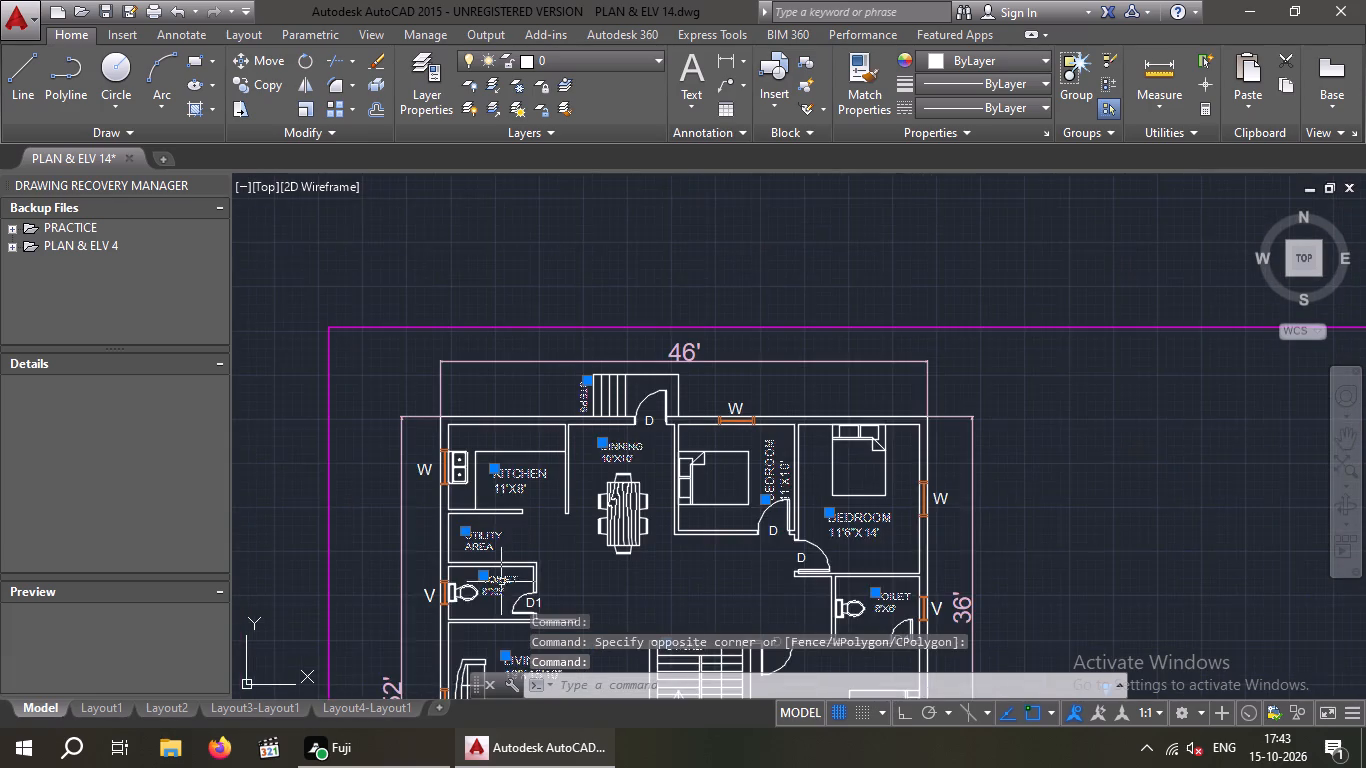
middle_click_drag(493, 576, 446, 455)
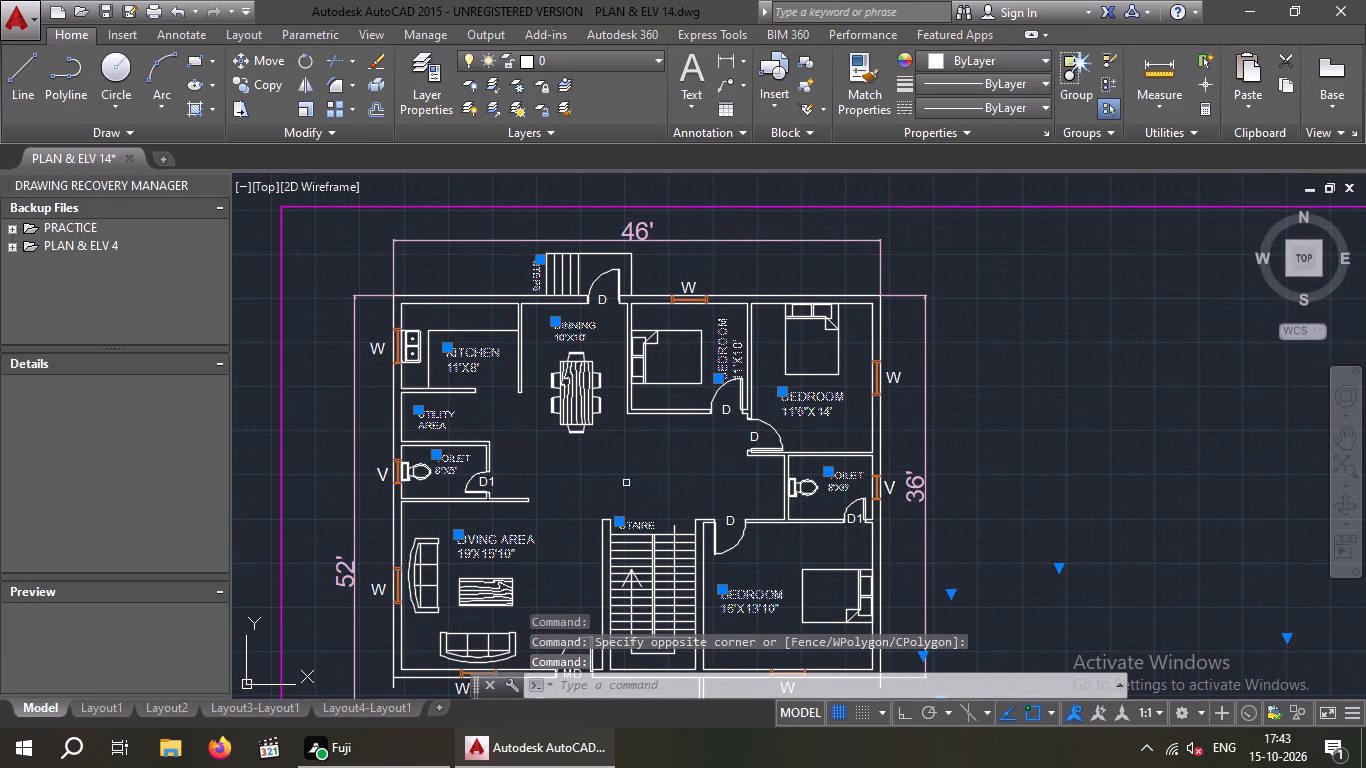
middle_click_drag(624, 482, 527, 410)
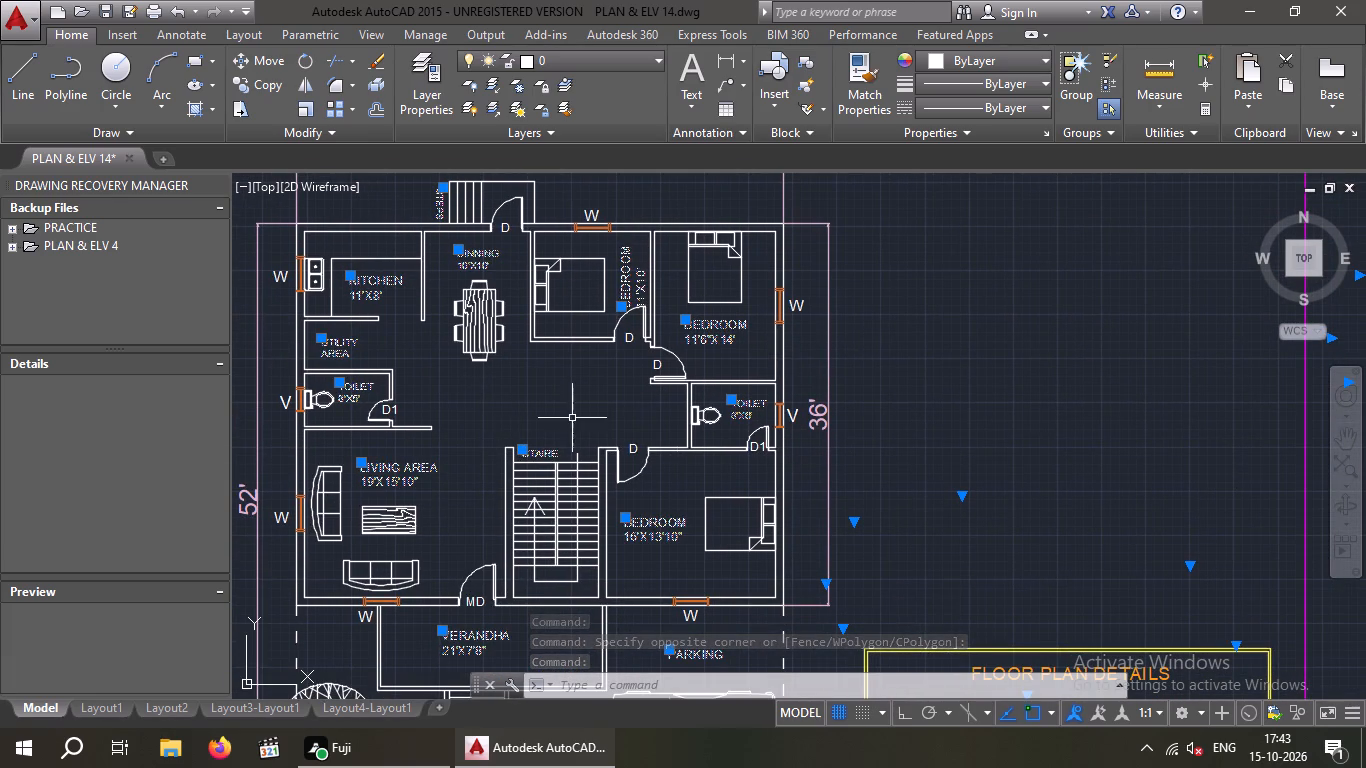
left_click(1043, 62)
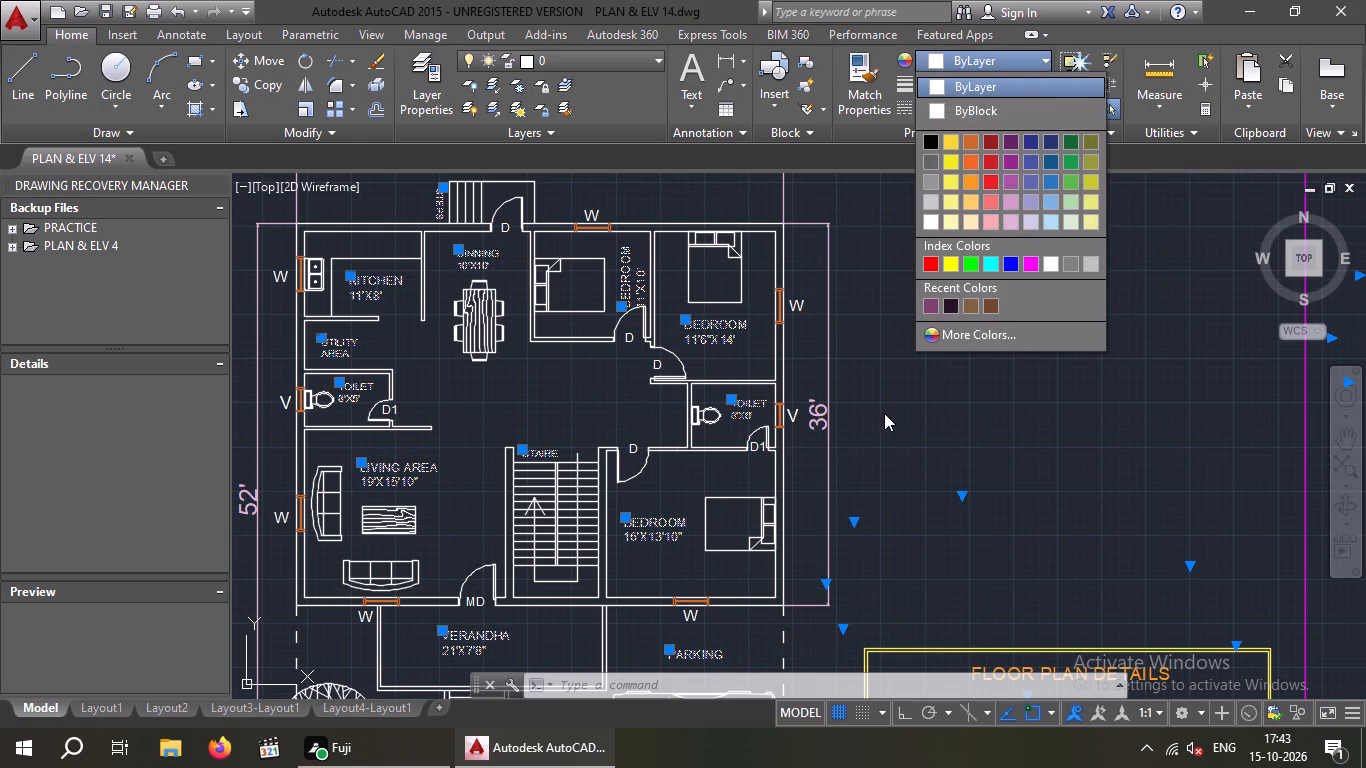
middle_click_drag(880, 369, 864, 234)
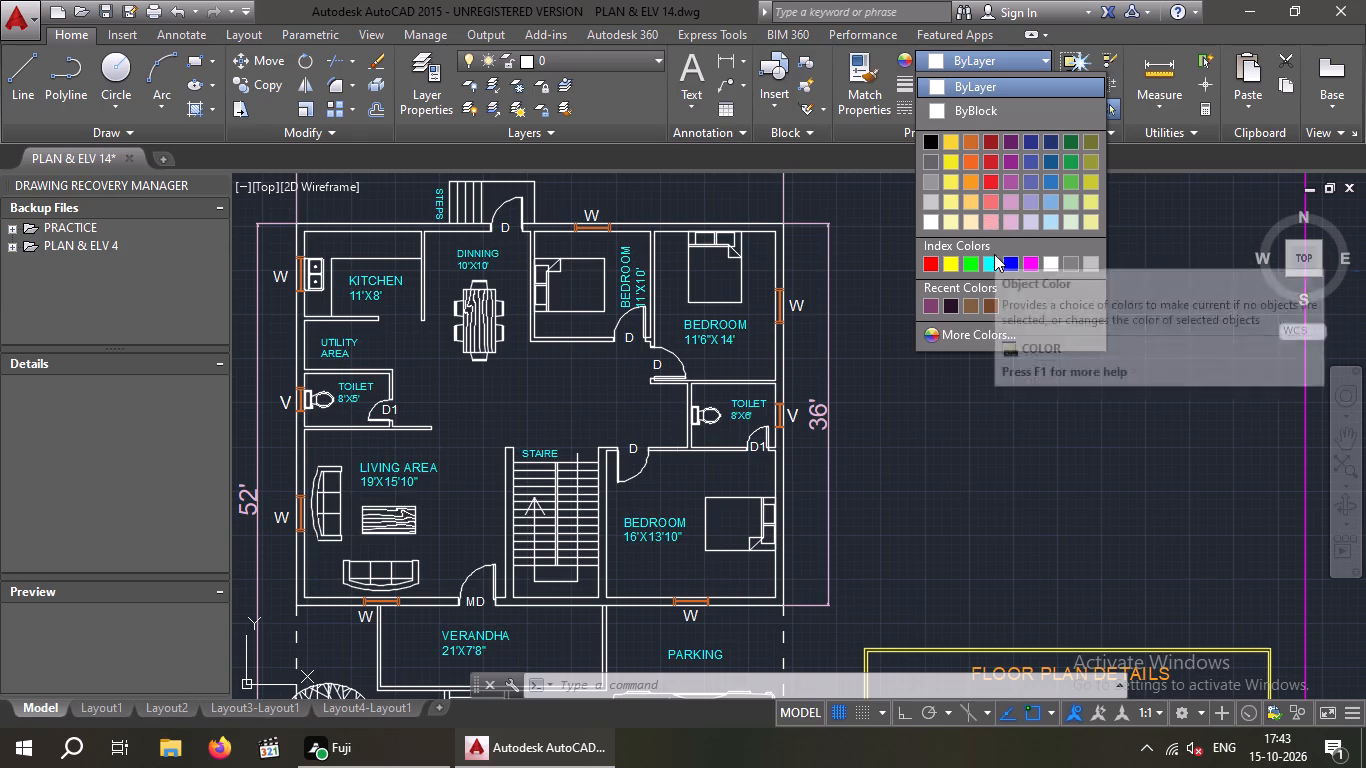
left_click(991, 264)
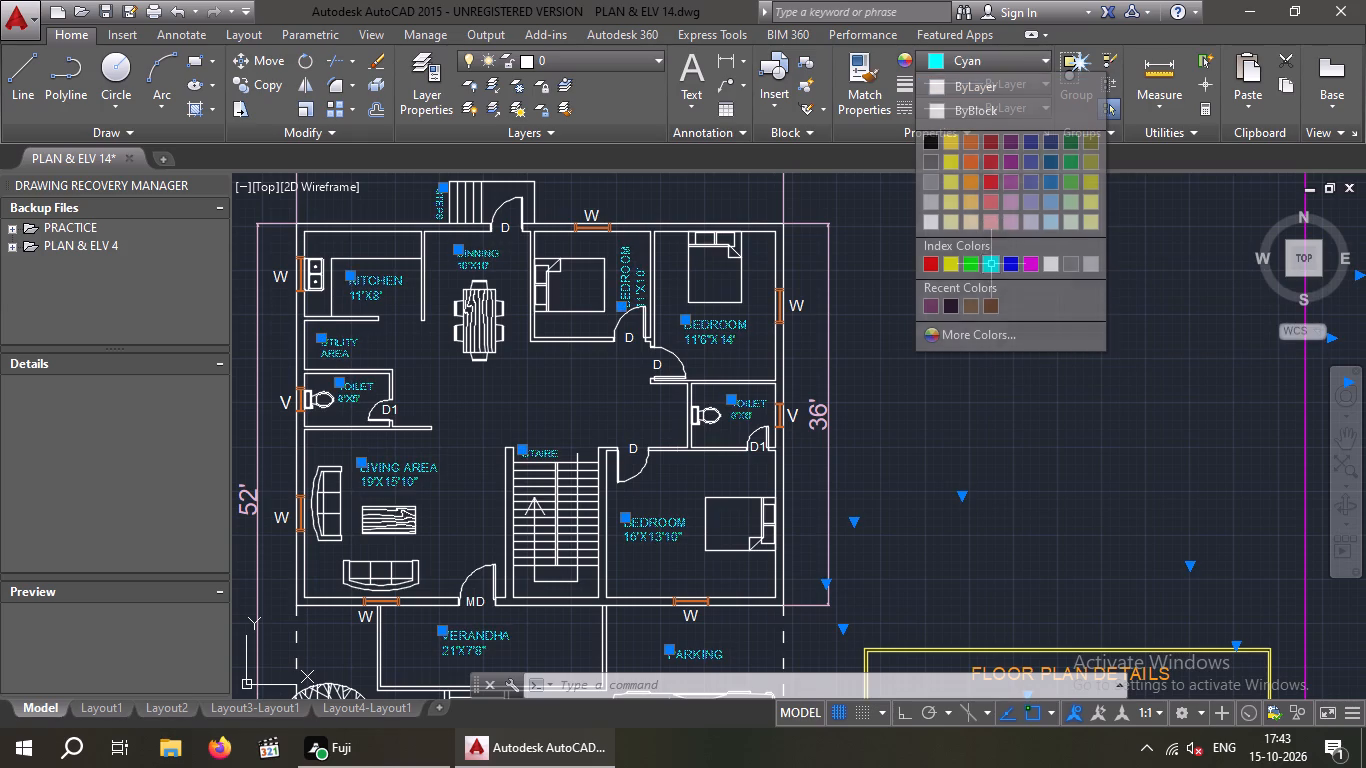
key("Escape")
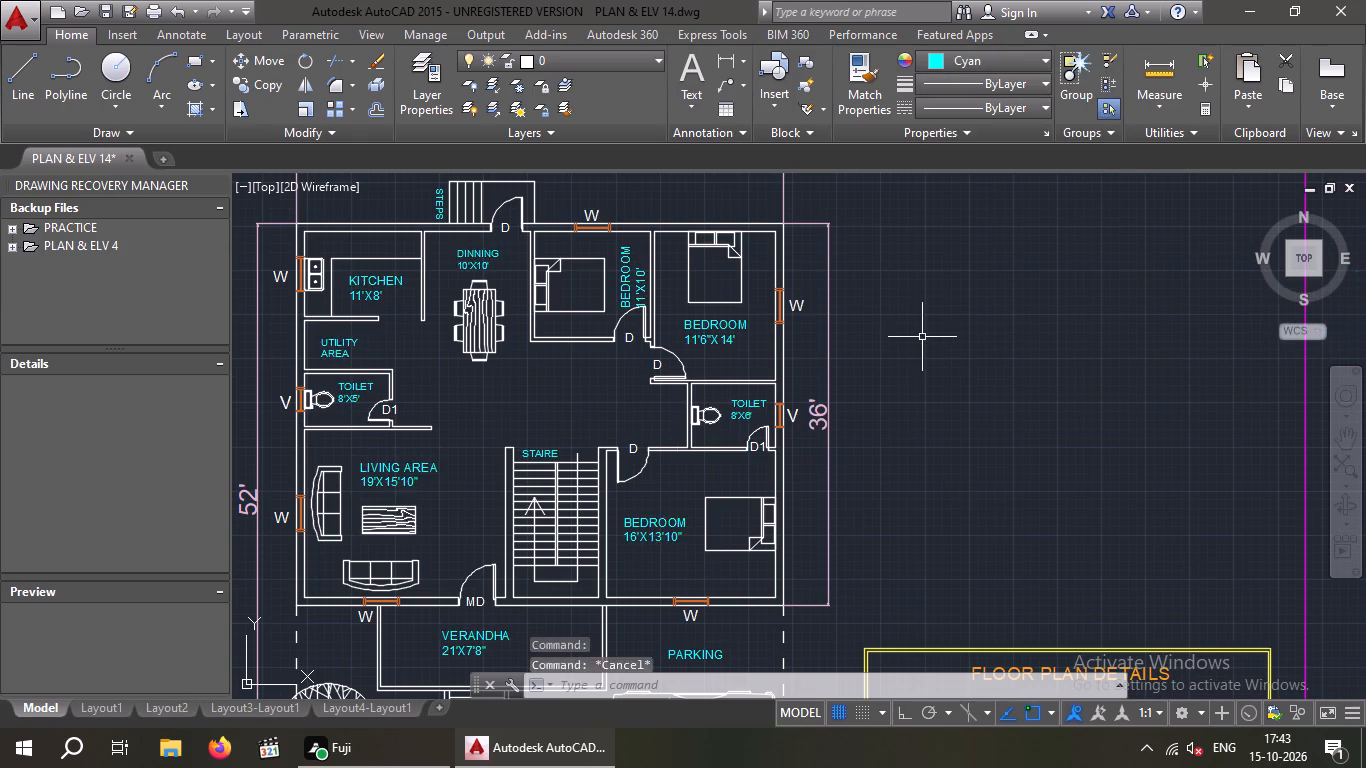
Change the floor plan's 36', 46' and 52' outer dimensions to Green.
scroll(917, 367, "down", 1)
middle_click_drag(912, 382, 814, 301)
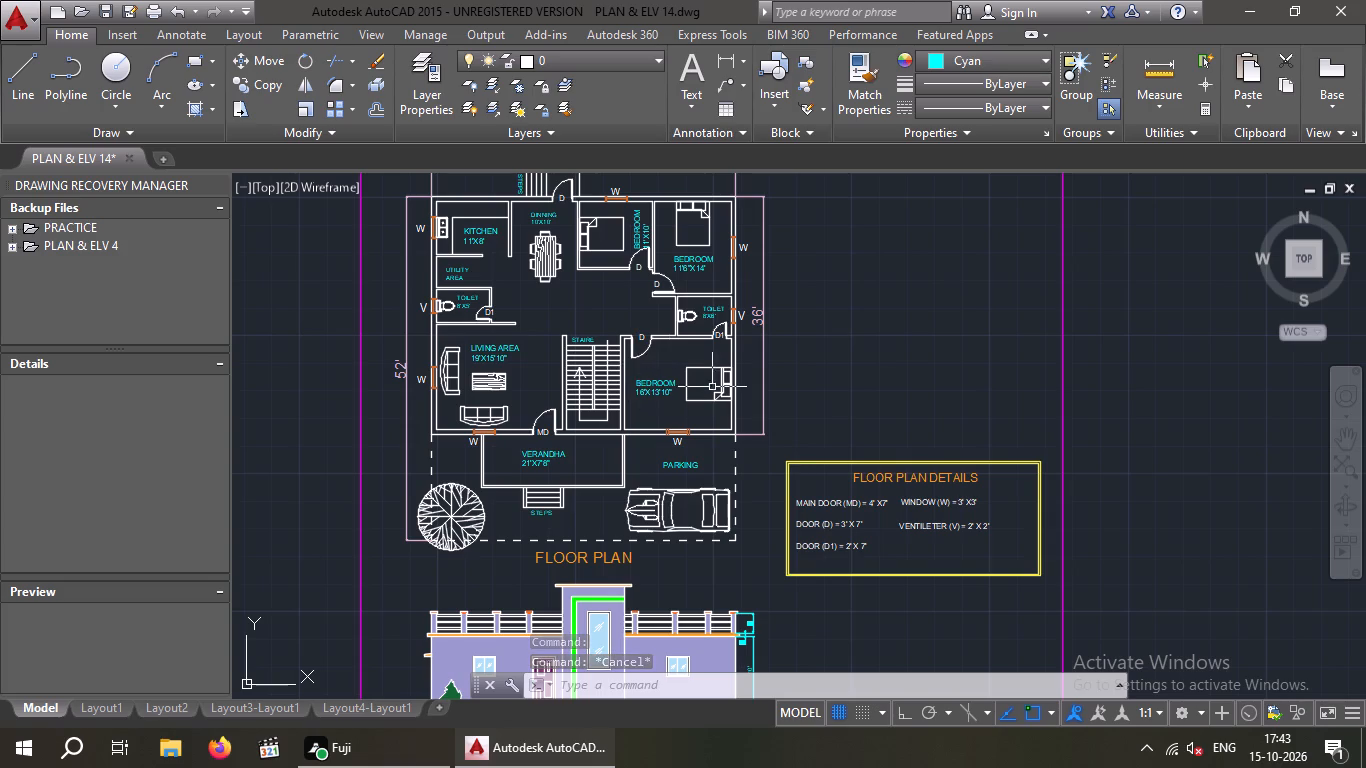
scroll(782, 366, "up", 1)
left_click(745, 284)
scroll(817, 314, "down", 1)
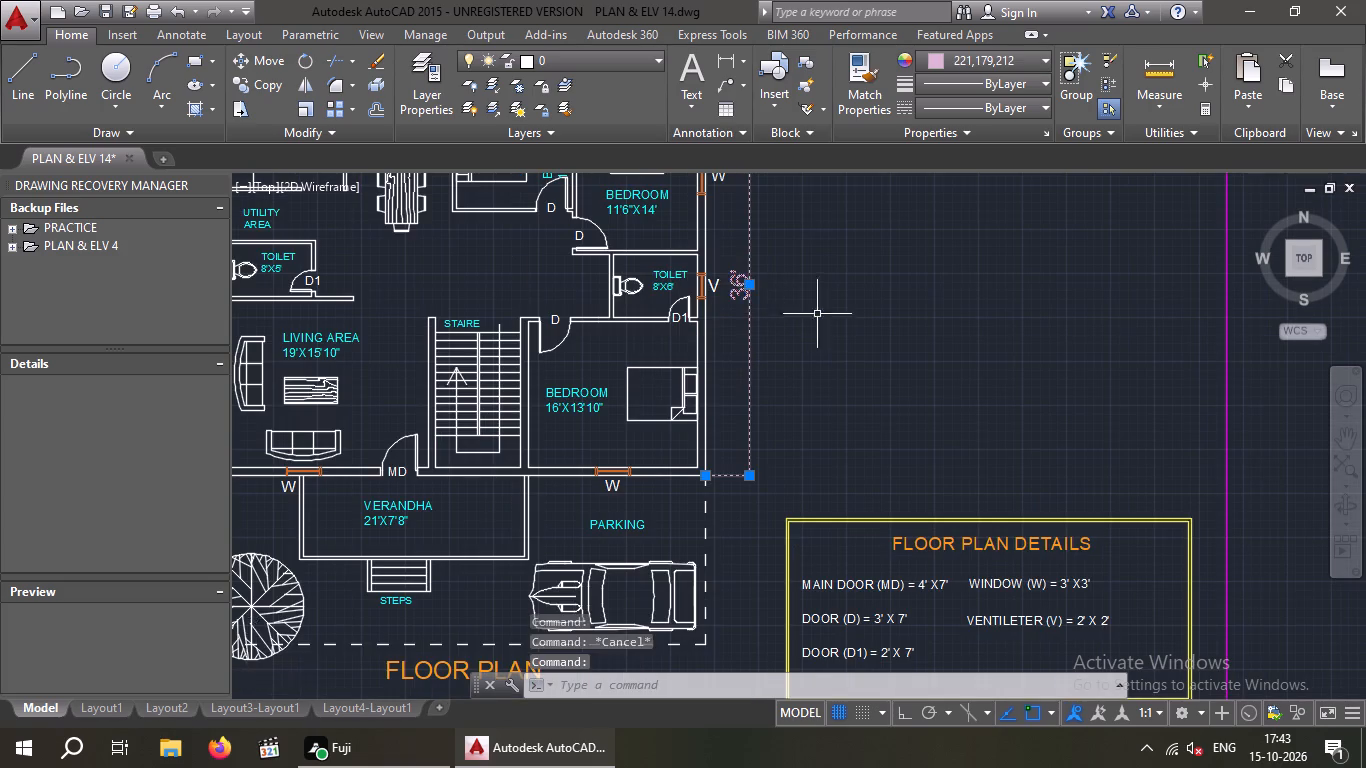
middle_click_drag(817, 313, 853, 577)
left_click(628, 405)
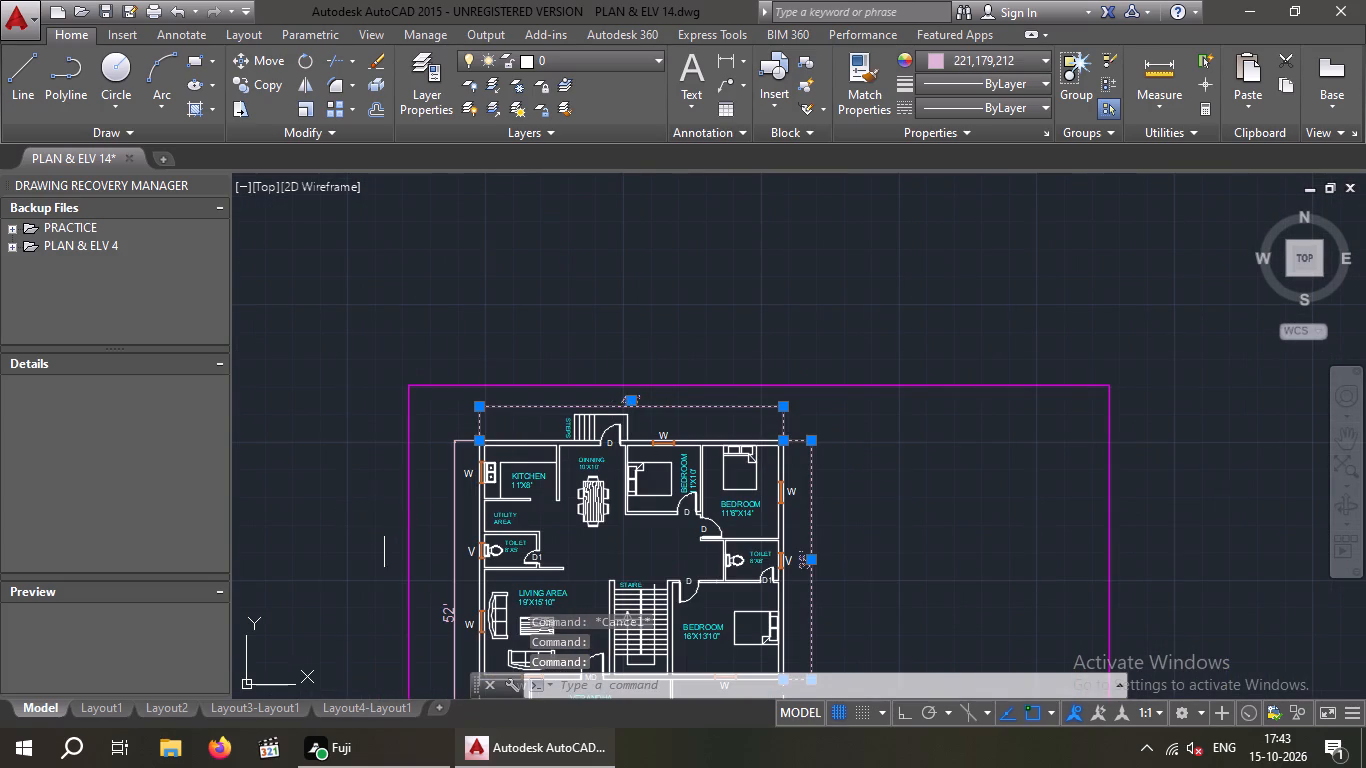
left_click(444, 614)
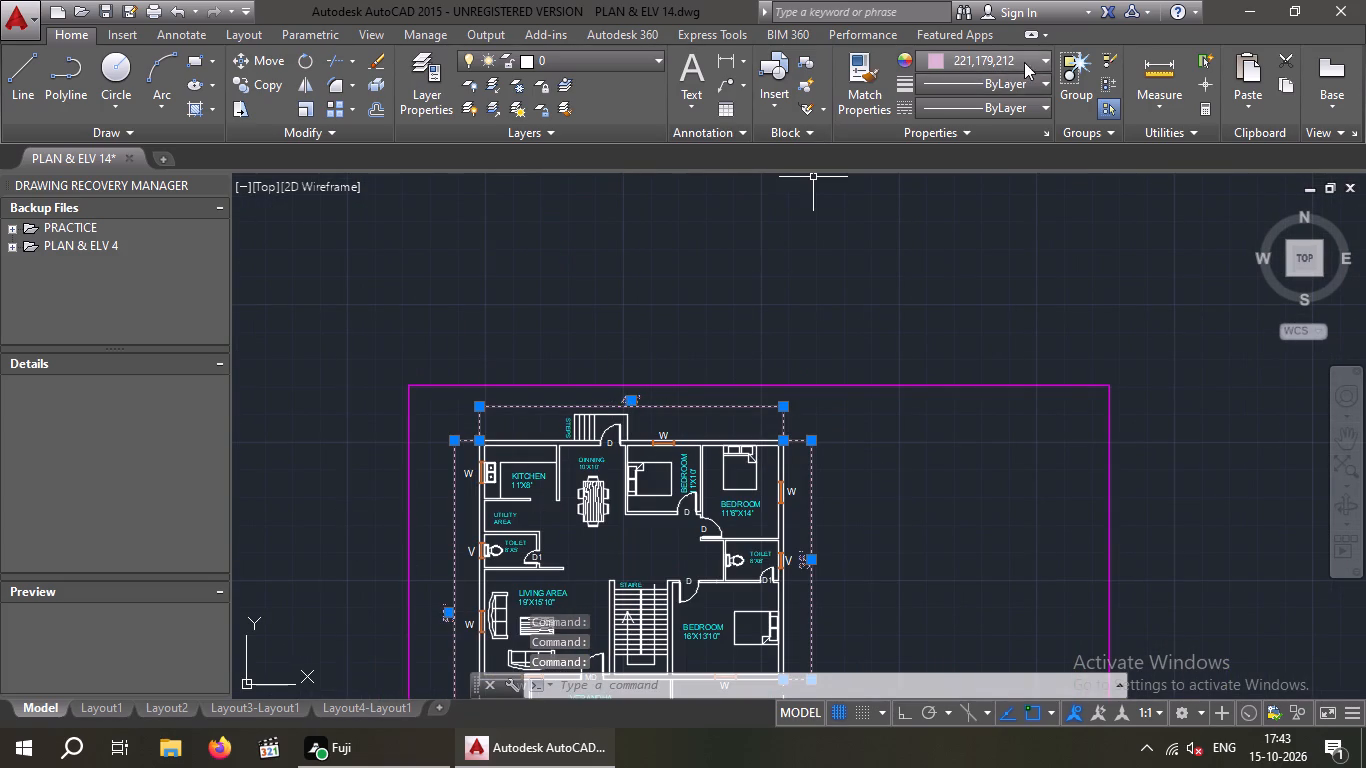
left_click(1047, 57)
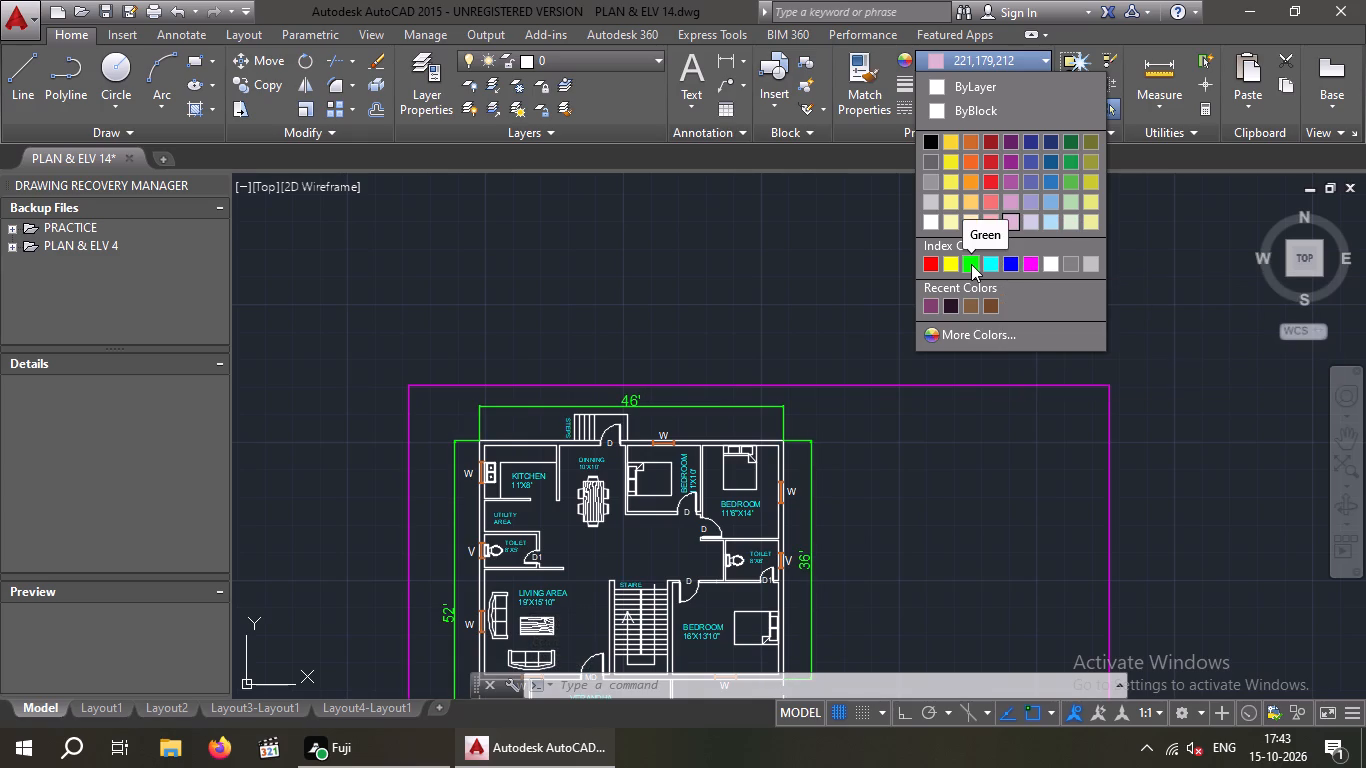
left_click(971, 264)
key("Escape")
middle_click_drag(910, 476, 810, 303)
scroll(820, 354, "down", 1)
middle_click(809, 291)
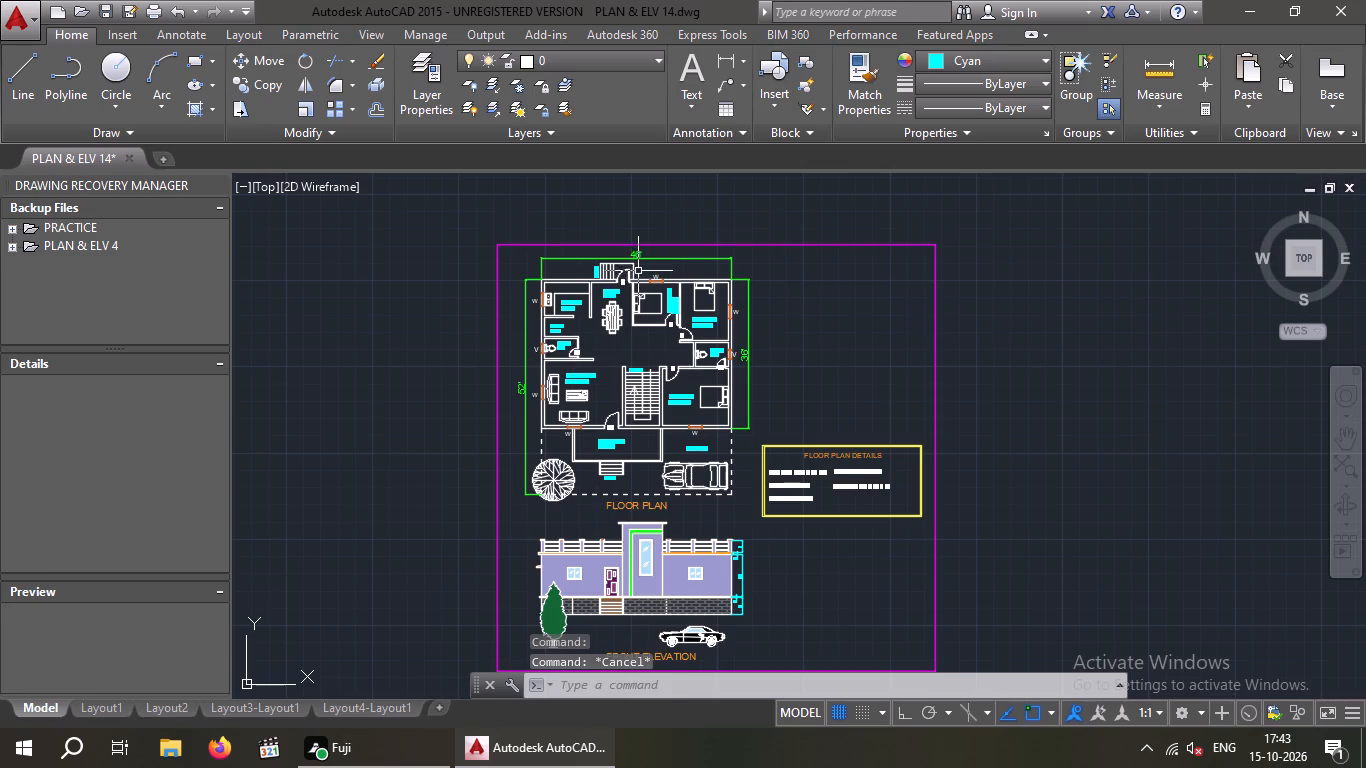
Change the floor plan's door labels, all the D and D1 texts and the MD text, to Magenta.
scroll(636, 276, "up", 4)
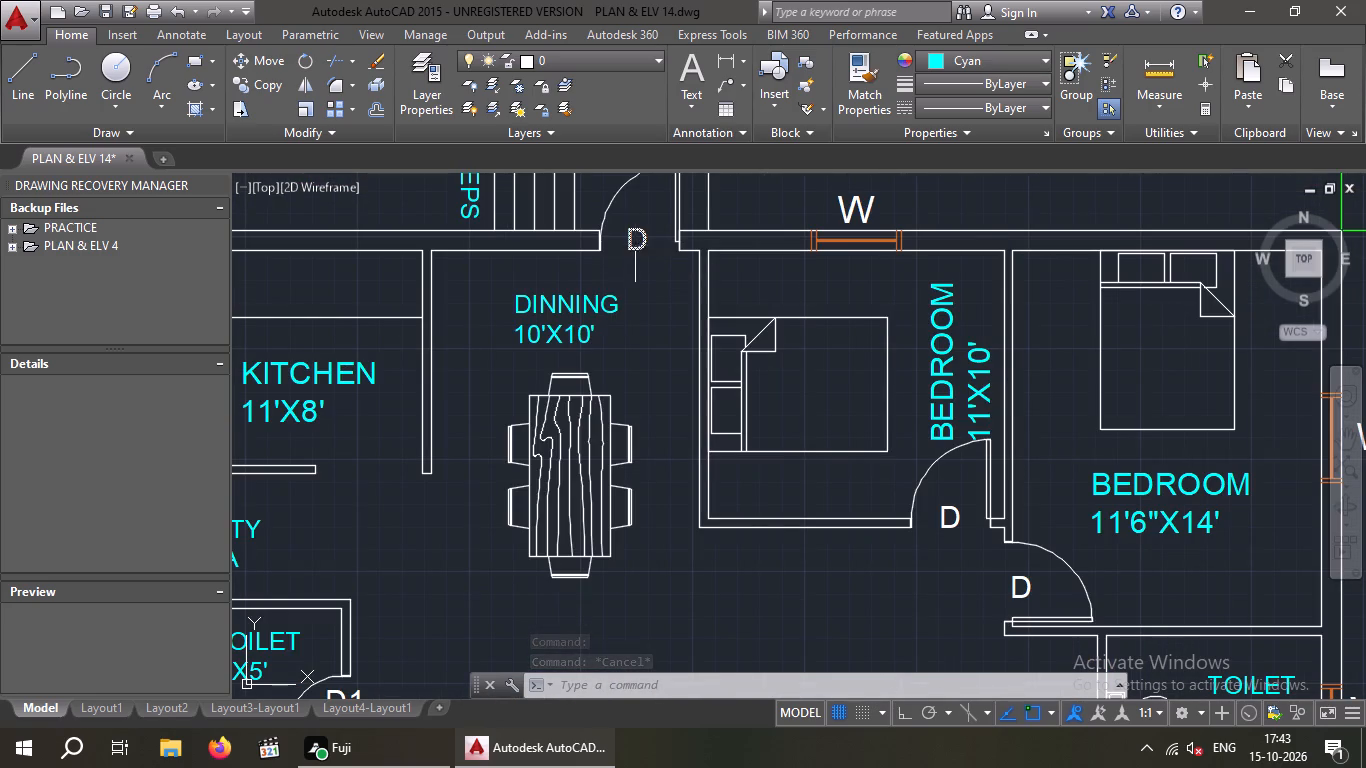
left_click(634, 250)
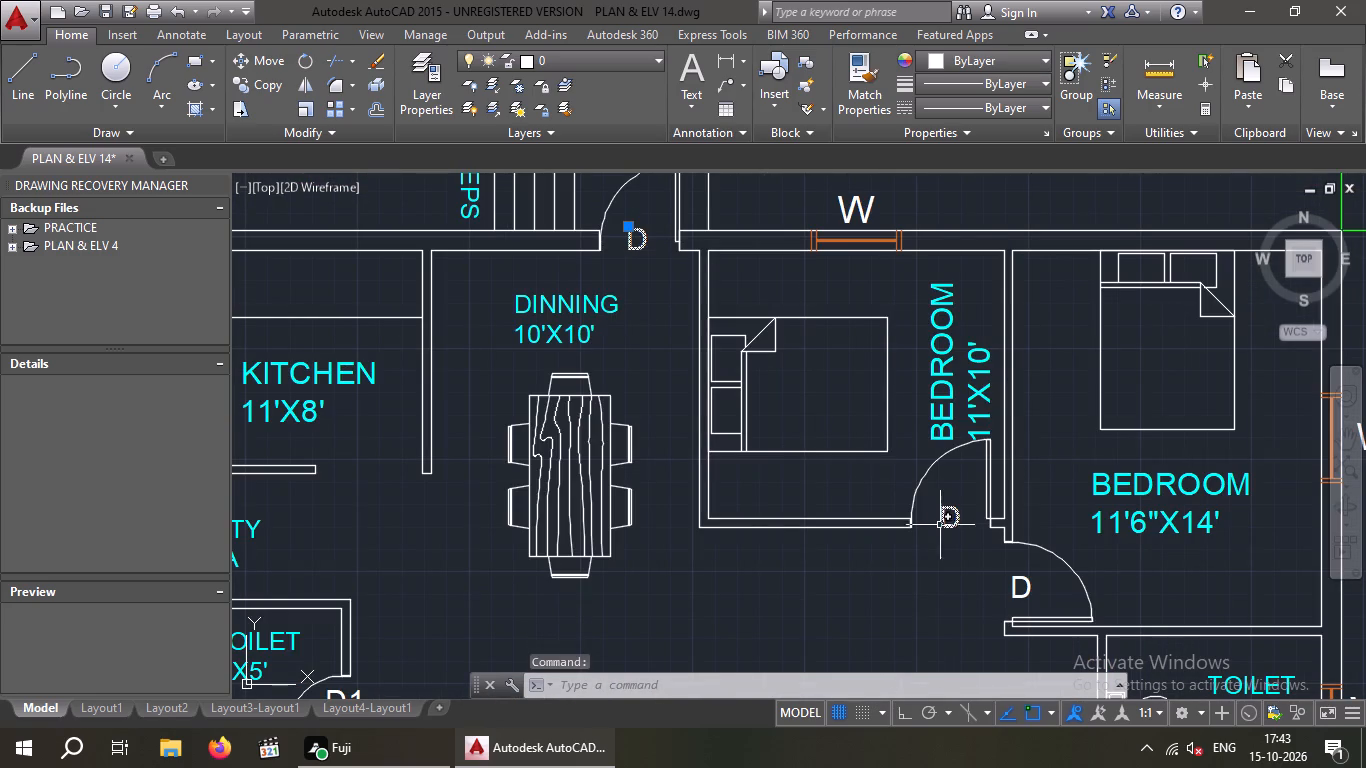
left_click(940, 523)
middle_click_drag(927, 584, 829, 427)
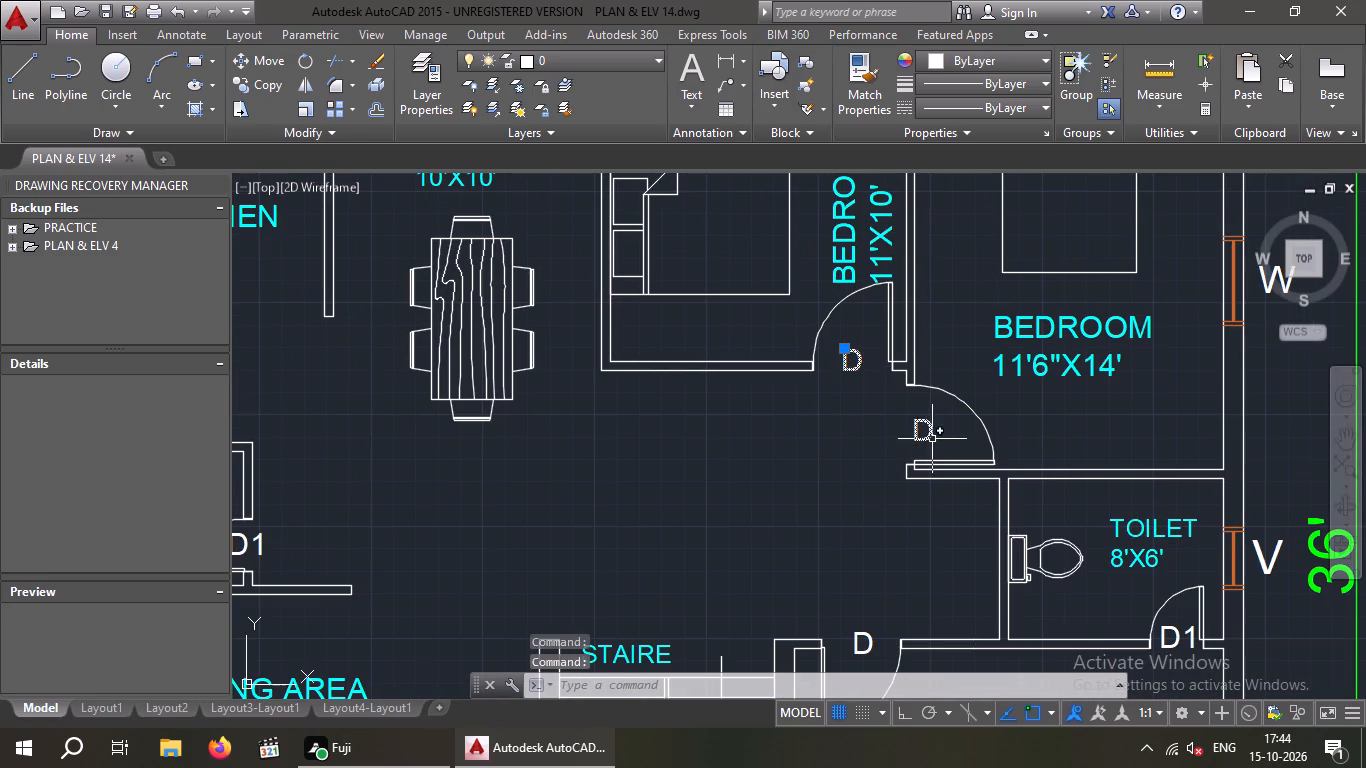
left_click(932, 438)
left_click_drag(862, 631, 861, 613)
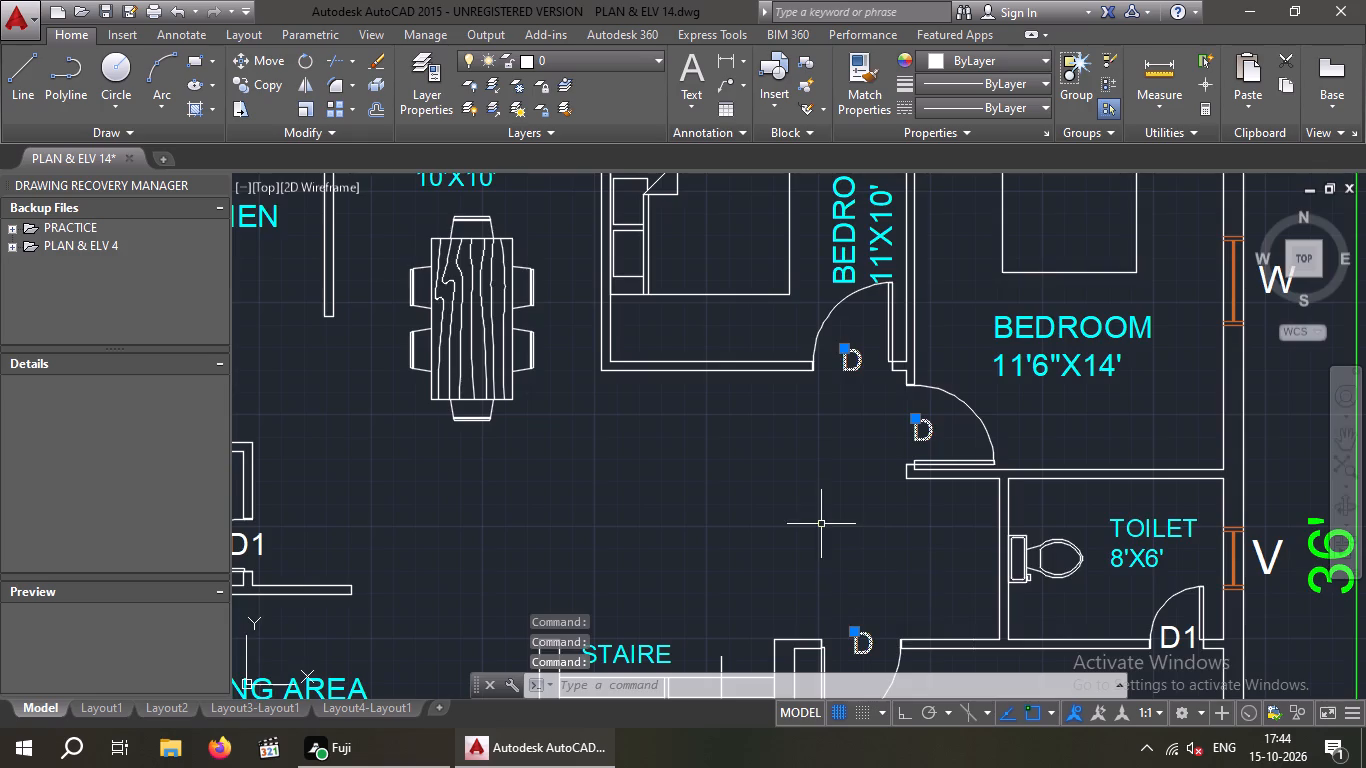
middle_click_drag(813, 521, 768, 237)
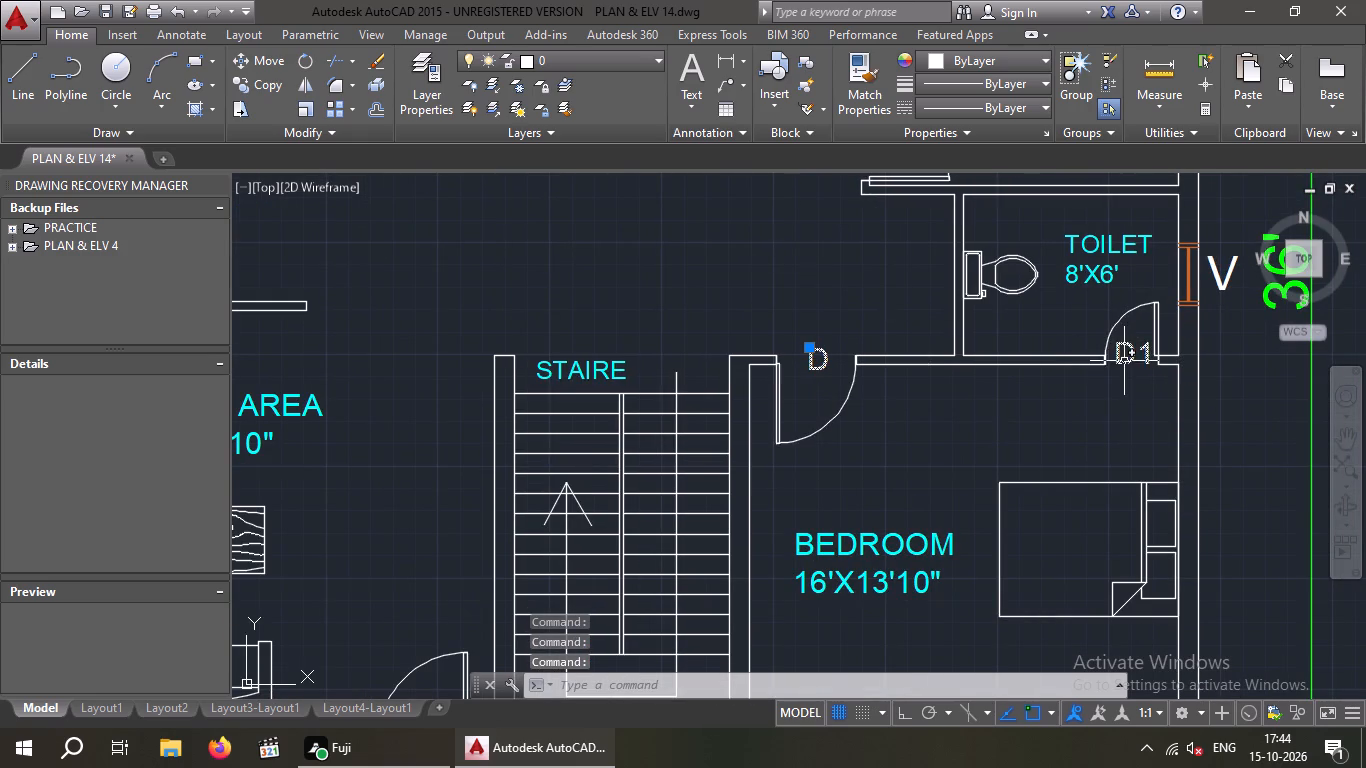
left_click(1124, 361)
middle_click_drag(975, 454, 974, 366)
scroll(968, 344, "down", 1)
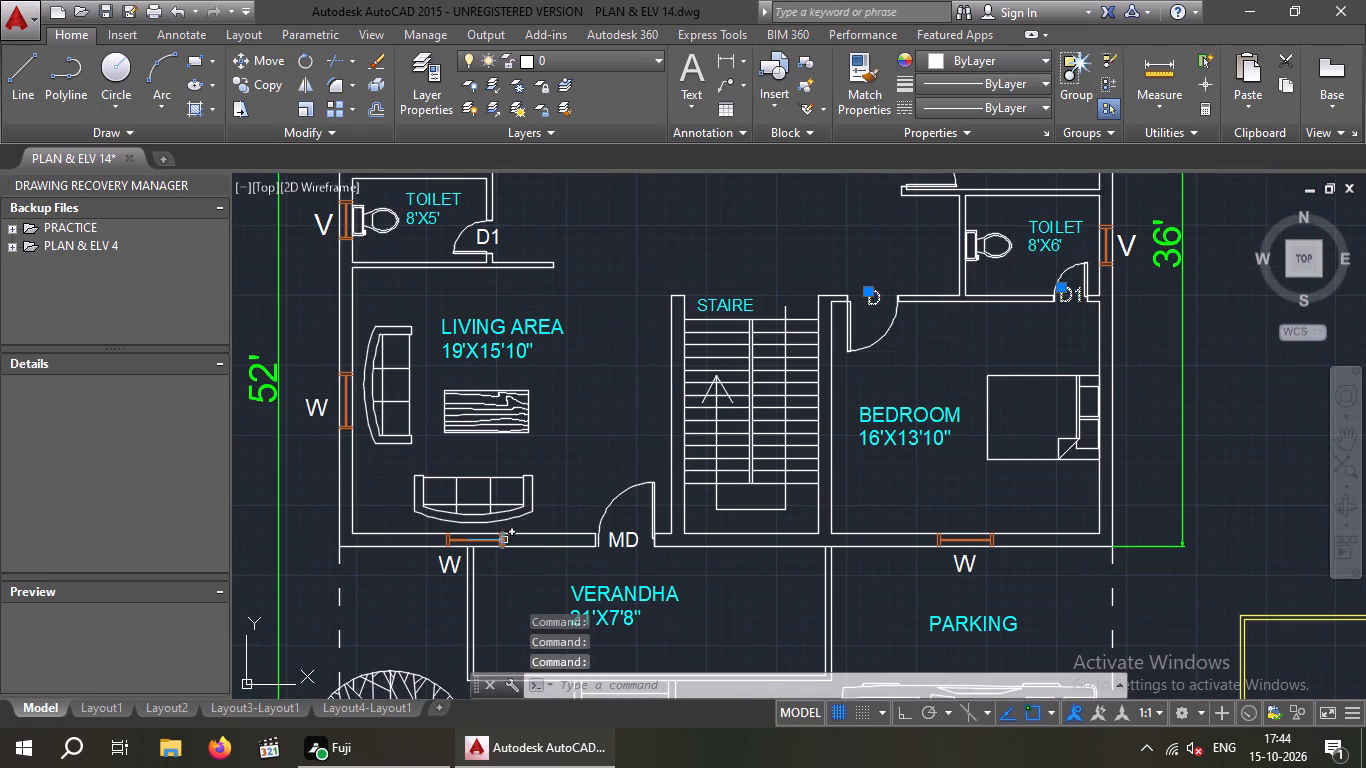
left_click(619, 538)
left_click(494, 238)
middle_click_drag(586, 250, 590, 377)
scroll(596, 371, "down", 1)
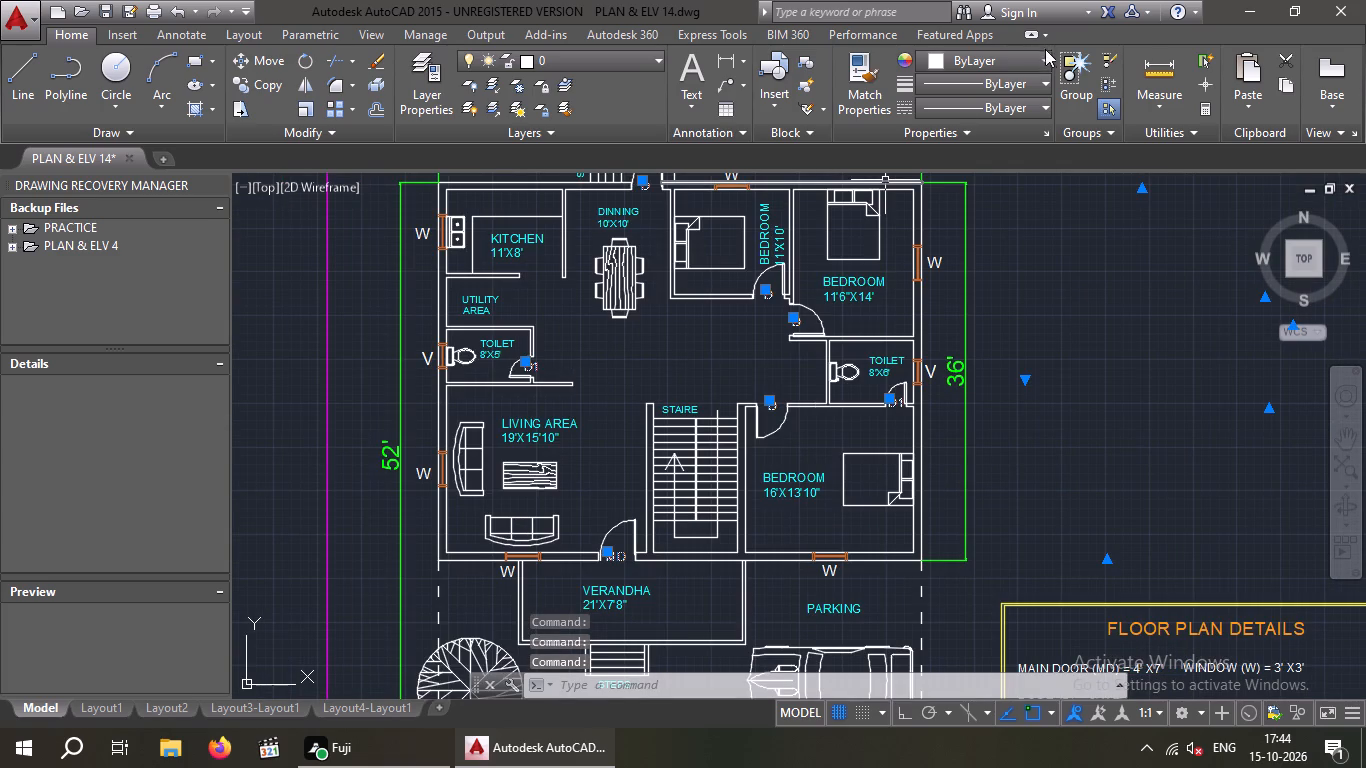
left_click(1045, 59)
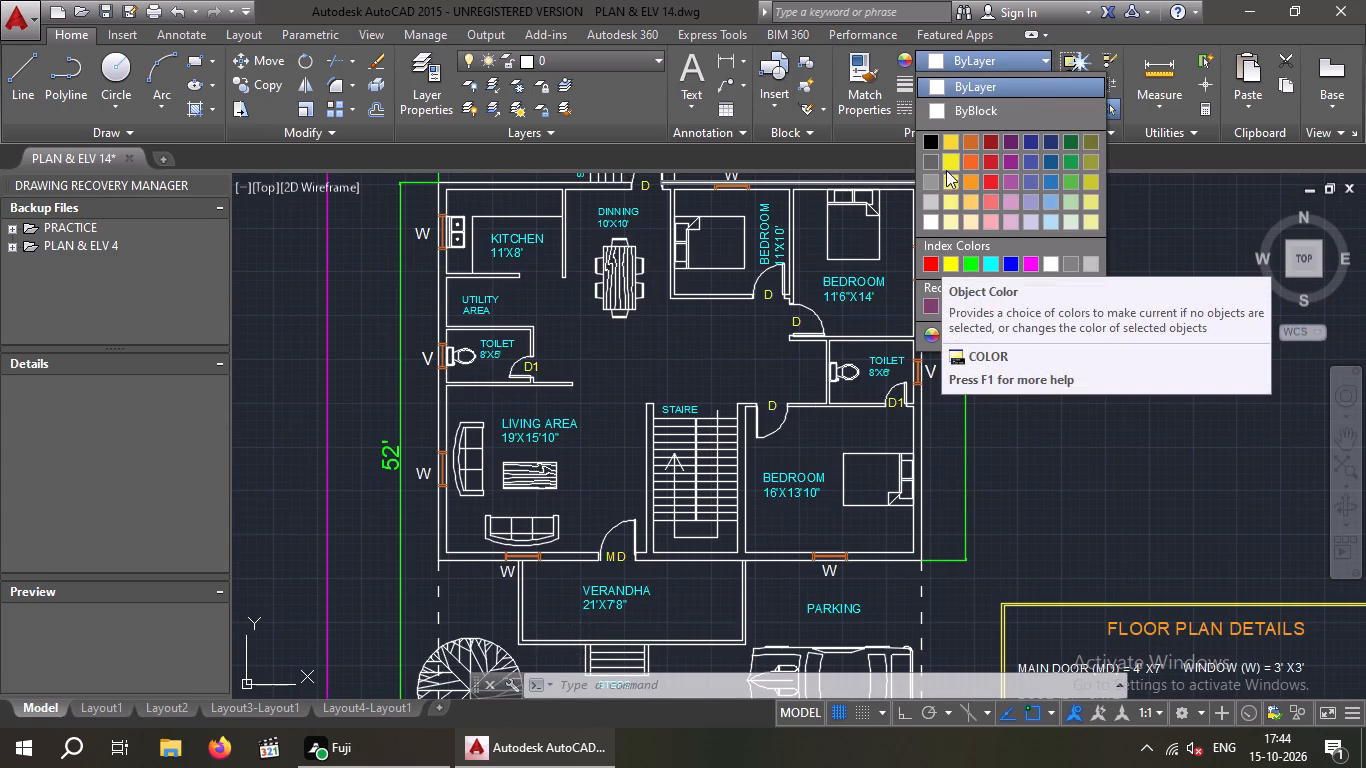
left_click(1032, 263)
key("Escape")
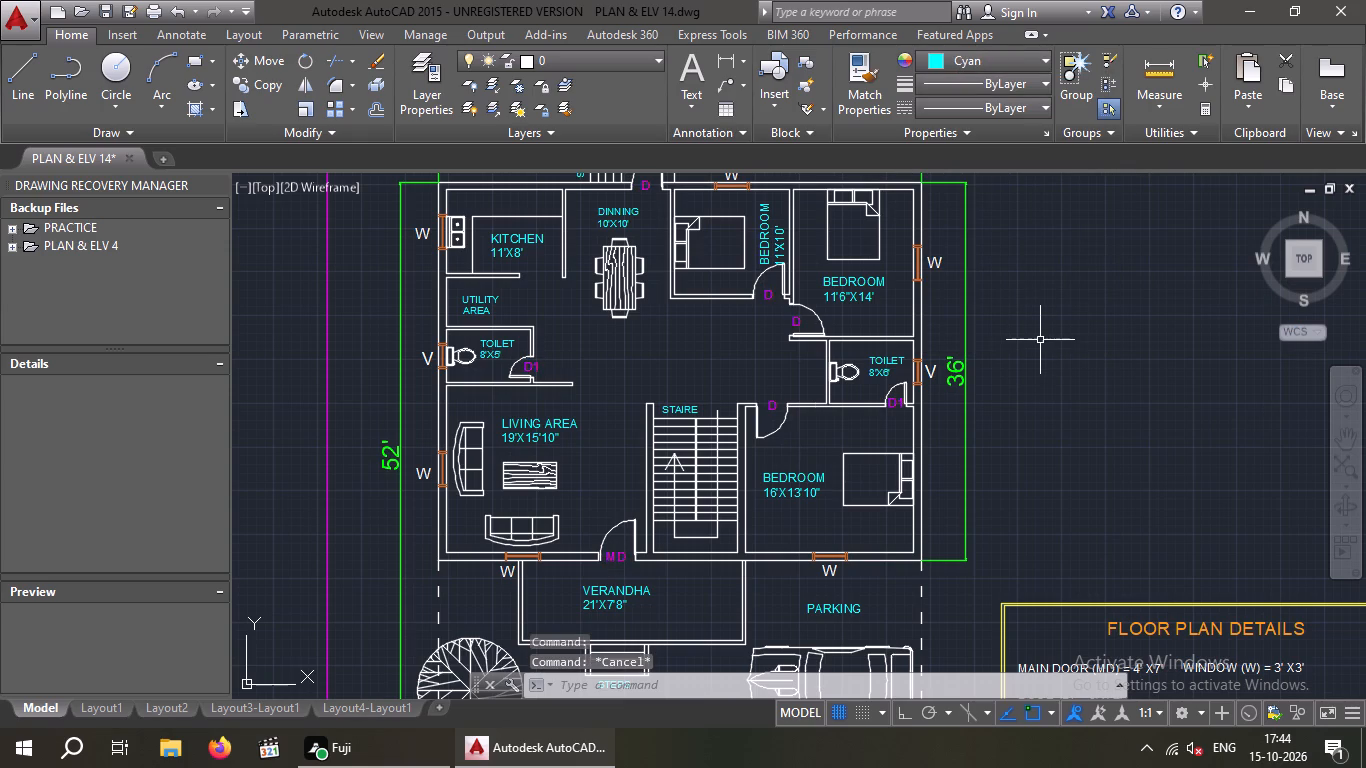
Change the W window labels around the floor plan and the V label beside the 8'X5' toilet to Red.
left_click(427, 473)
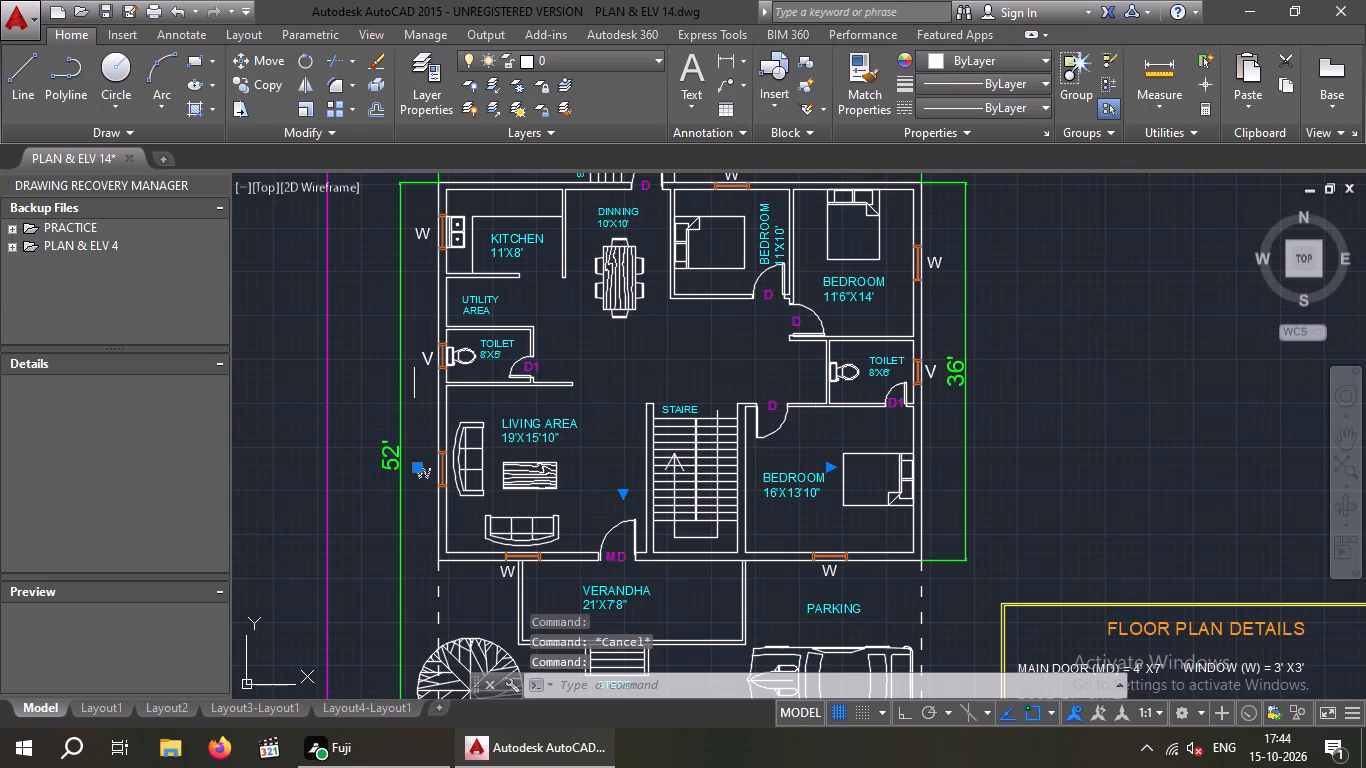
left_click(428, 364)
left_click(418, 231)
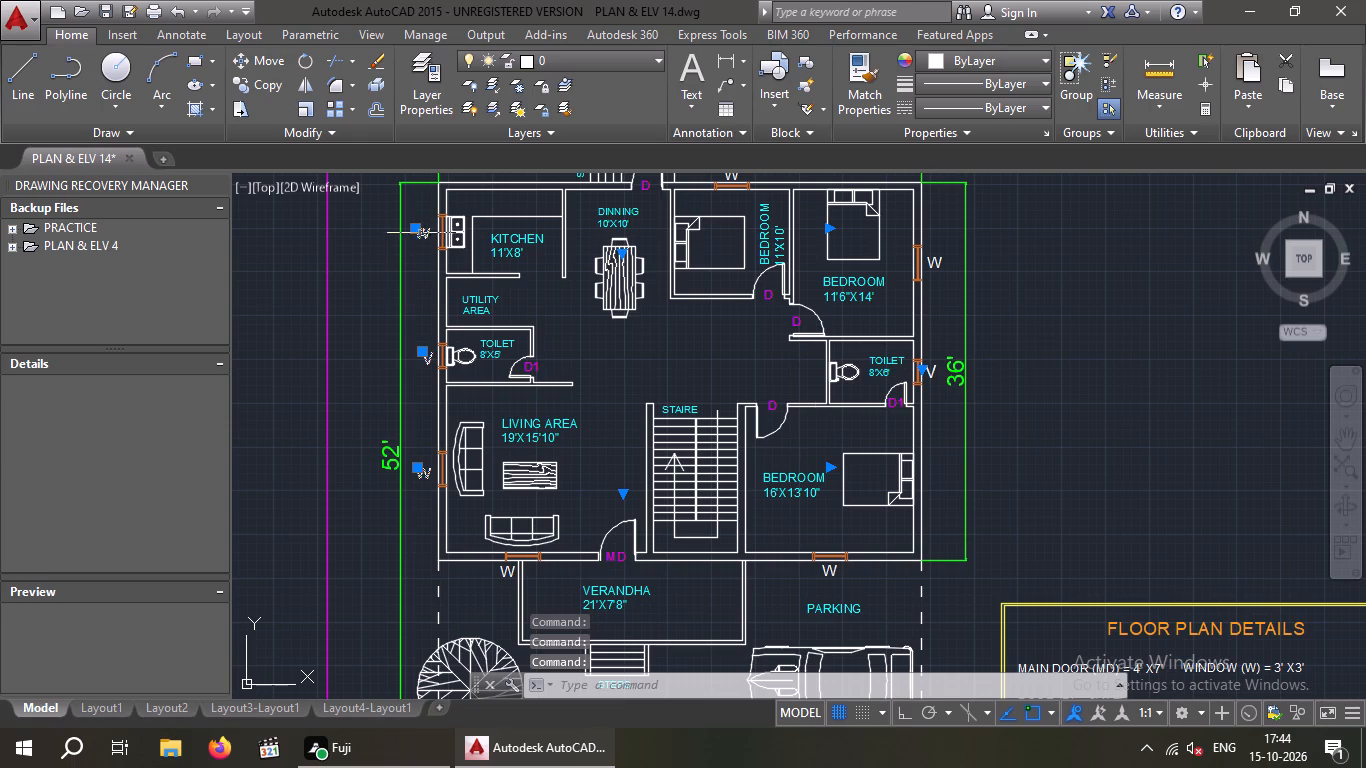
left_click(943, 264)
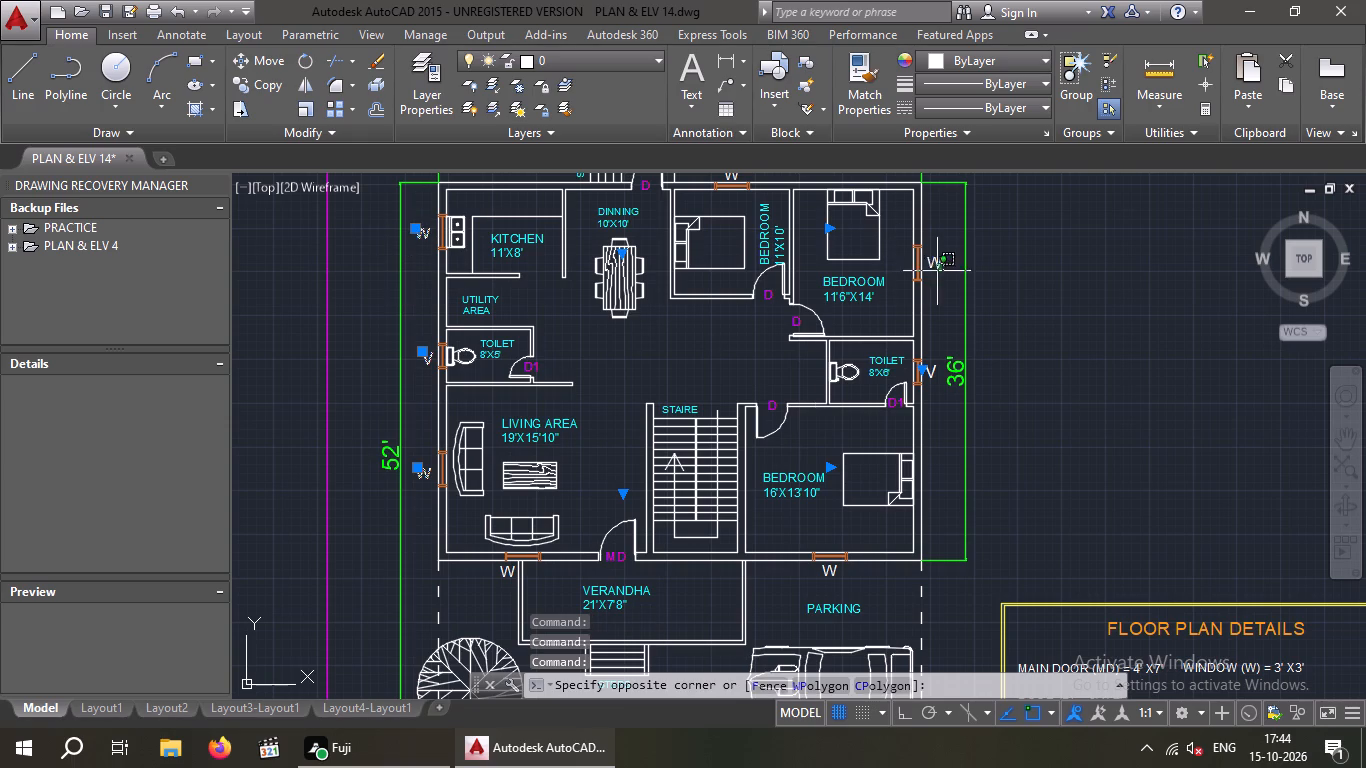
left_click(928, 270)
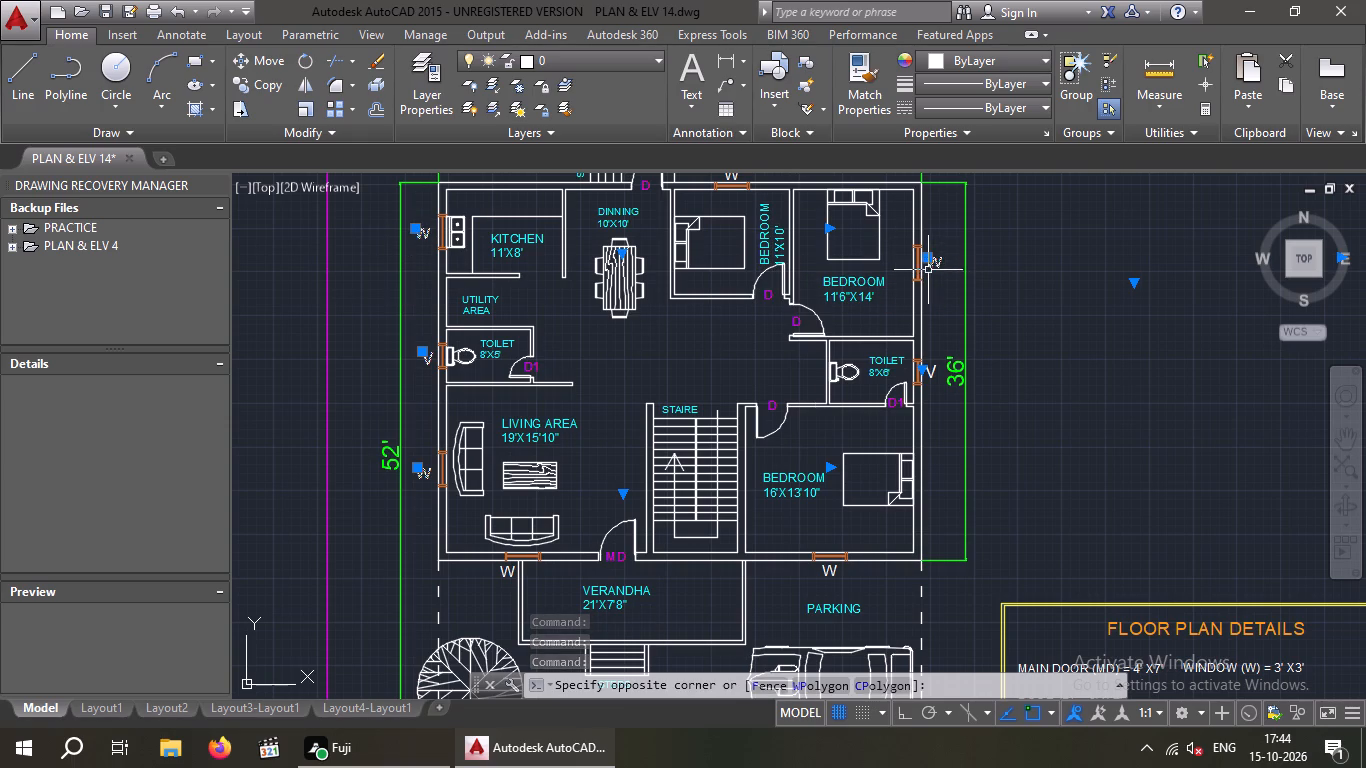
scroll(939, 262, "up", 2)
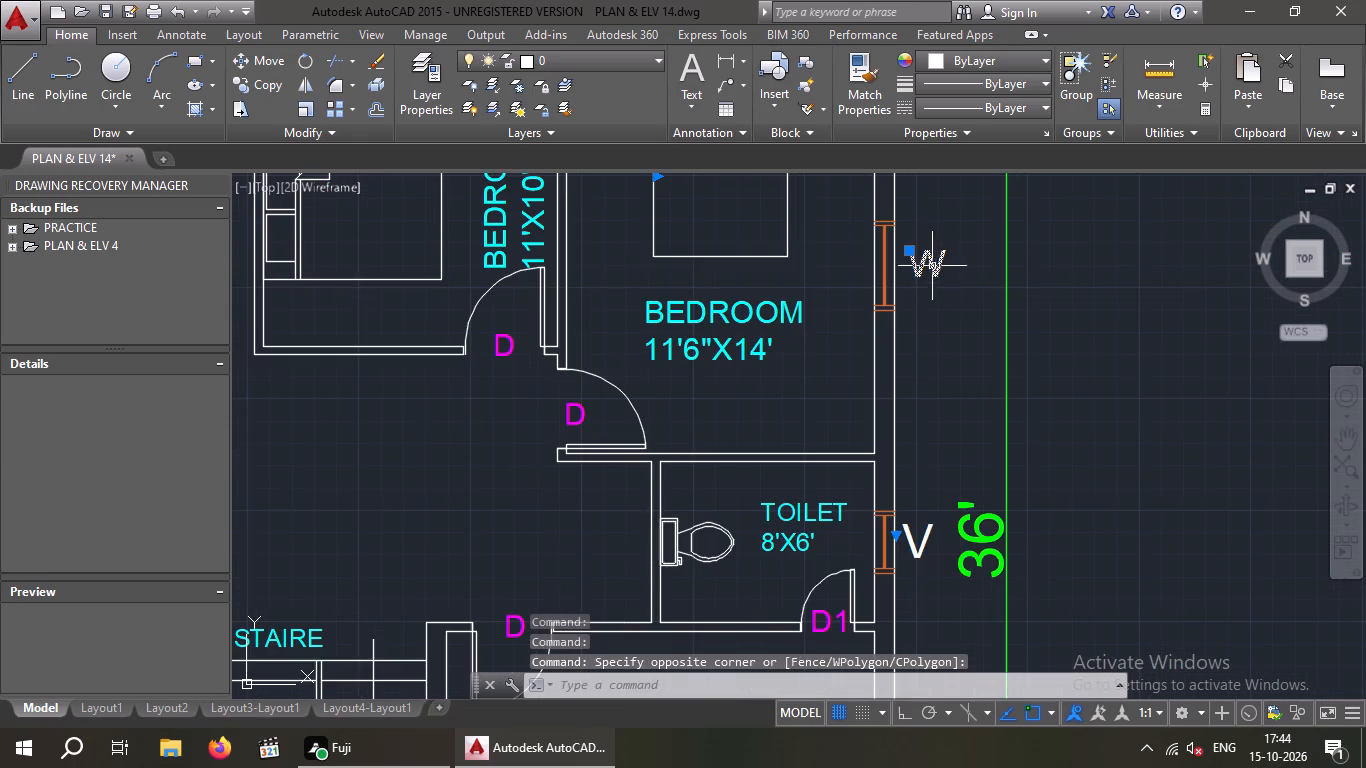
scroll(926, 269, "down", 1)
middle_click_drag(628, 341, 628, 497)
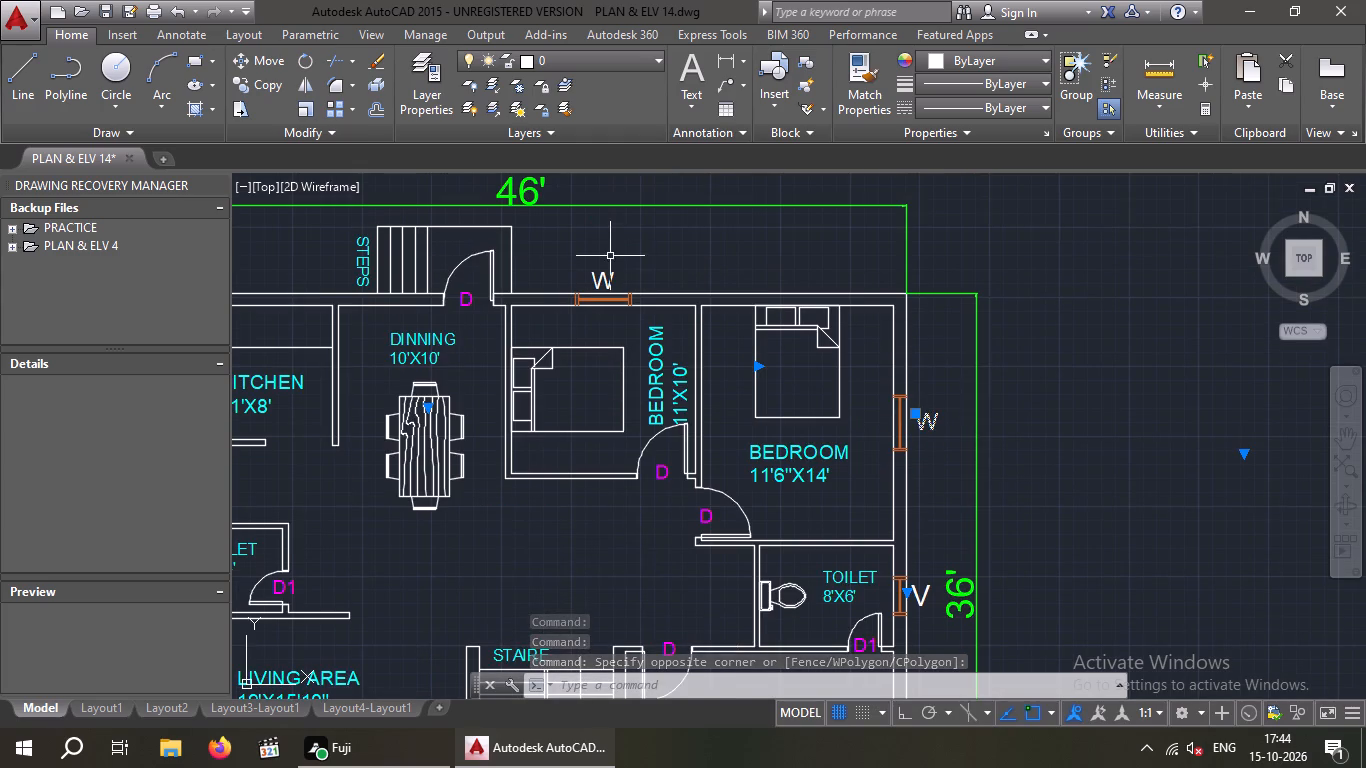
left_click(610, 272)
scroll(705, 253, "down", 1)
middle_click_drag(704, 249, 717, 116)
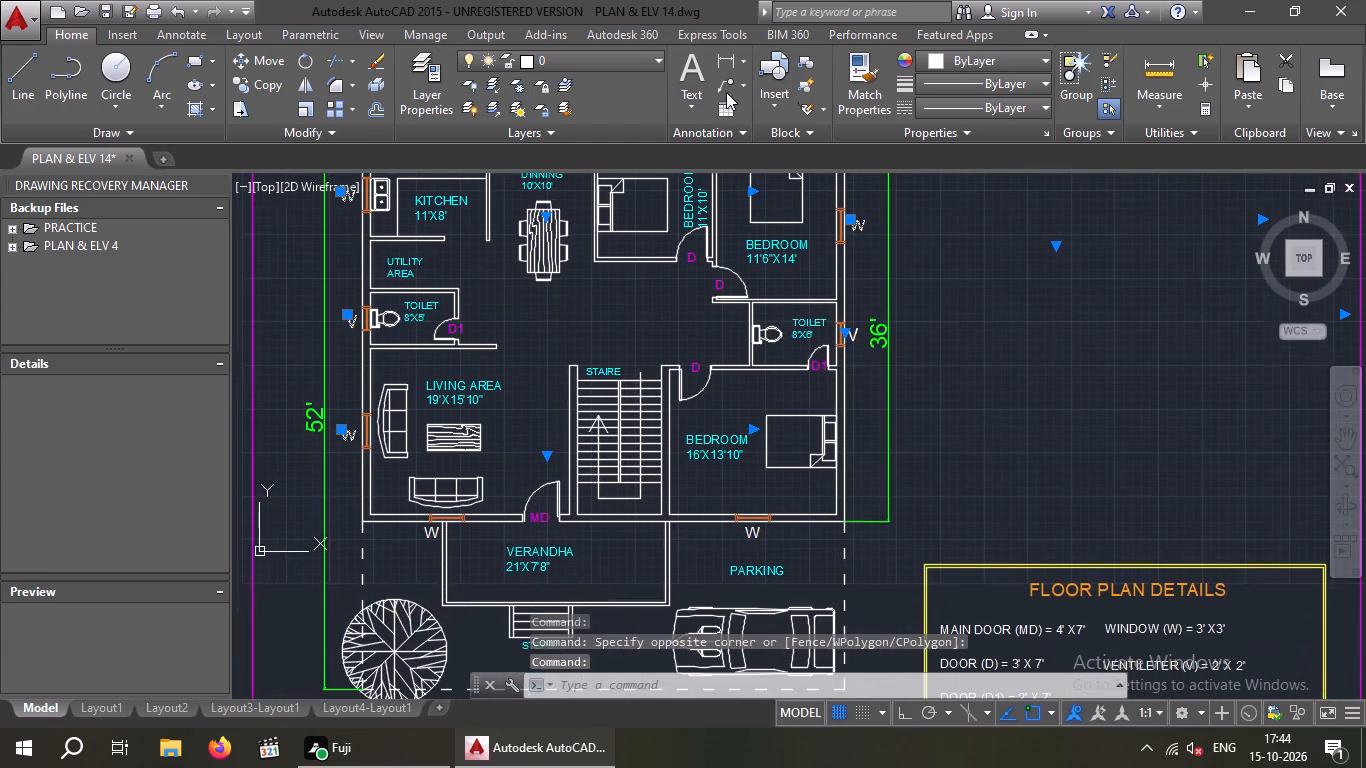
scroll(751, 537, "up", 1)
left_click(750, 539)
middle_click_drag(768, 501, 929, 467)
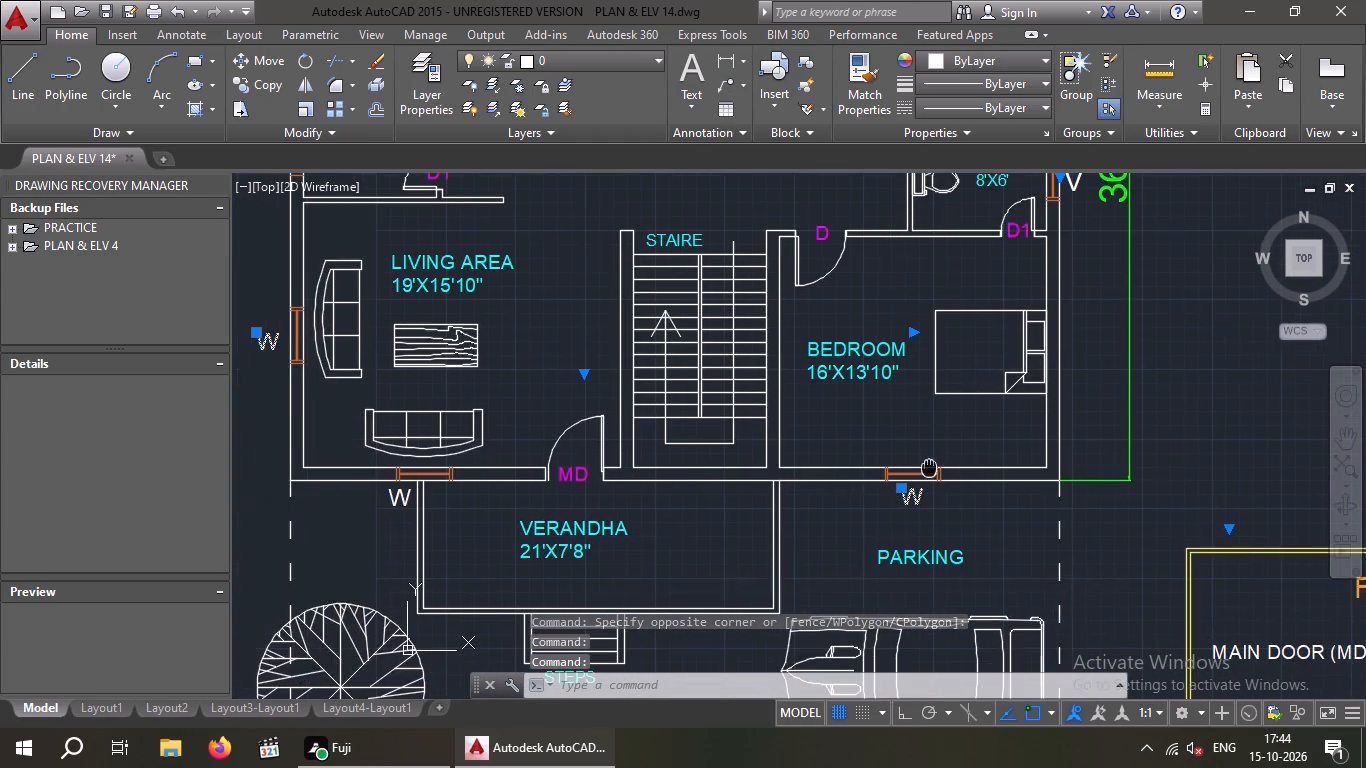
left_click(394, 499)
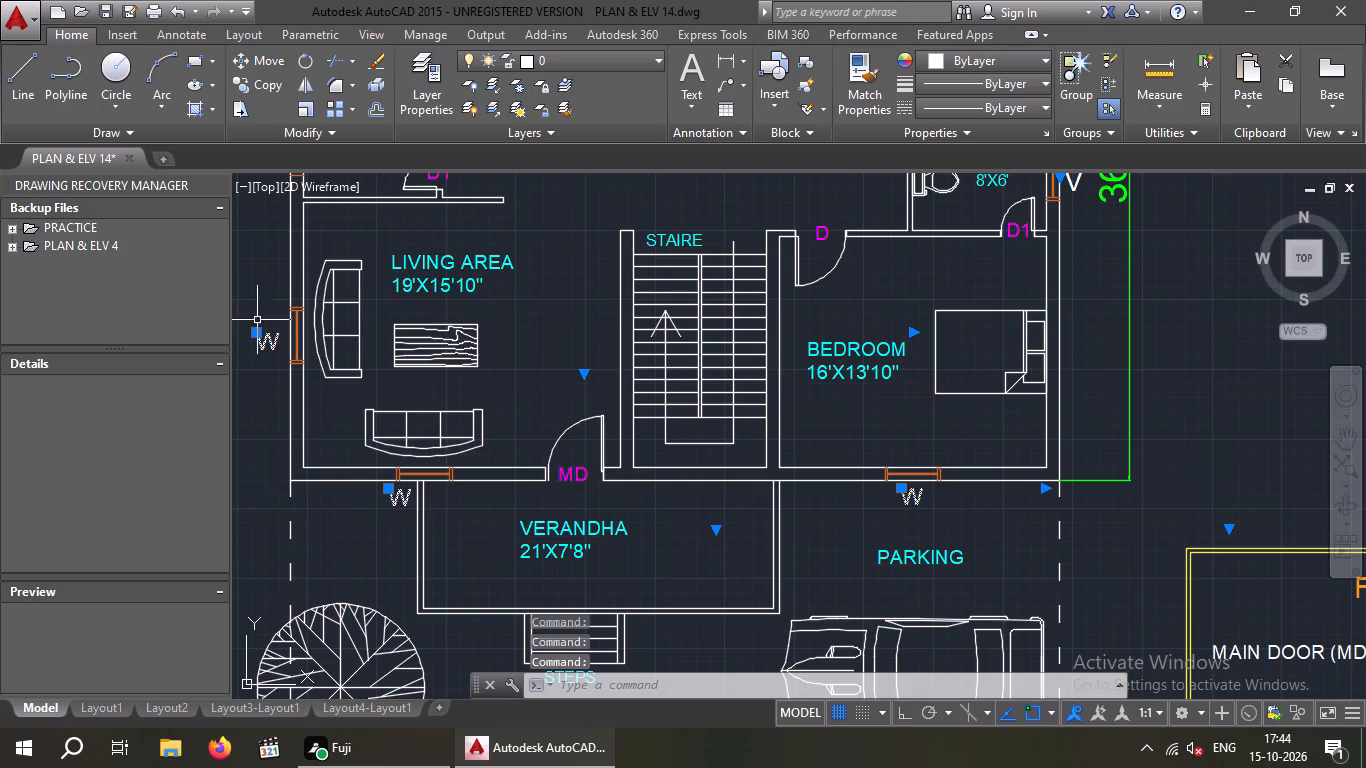
scroll(294, 335, "down", 2)
middle_click_drag(734, 315, 734, 392)
middle_click(732, 406)
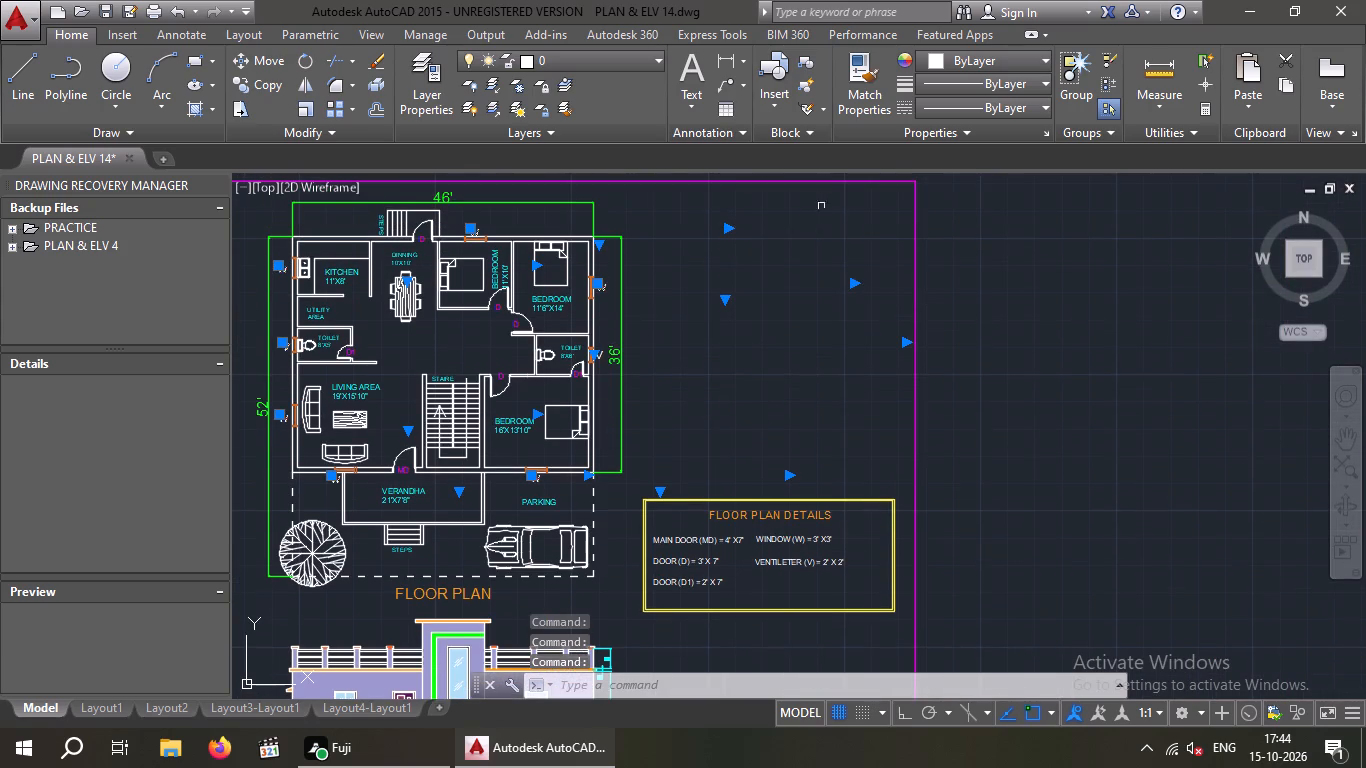
left_click(1041, 60)
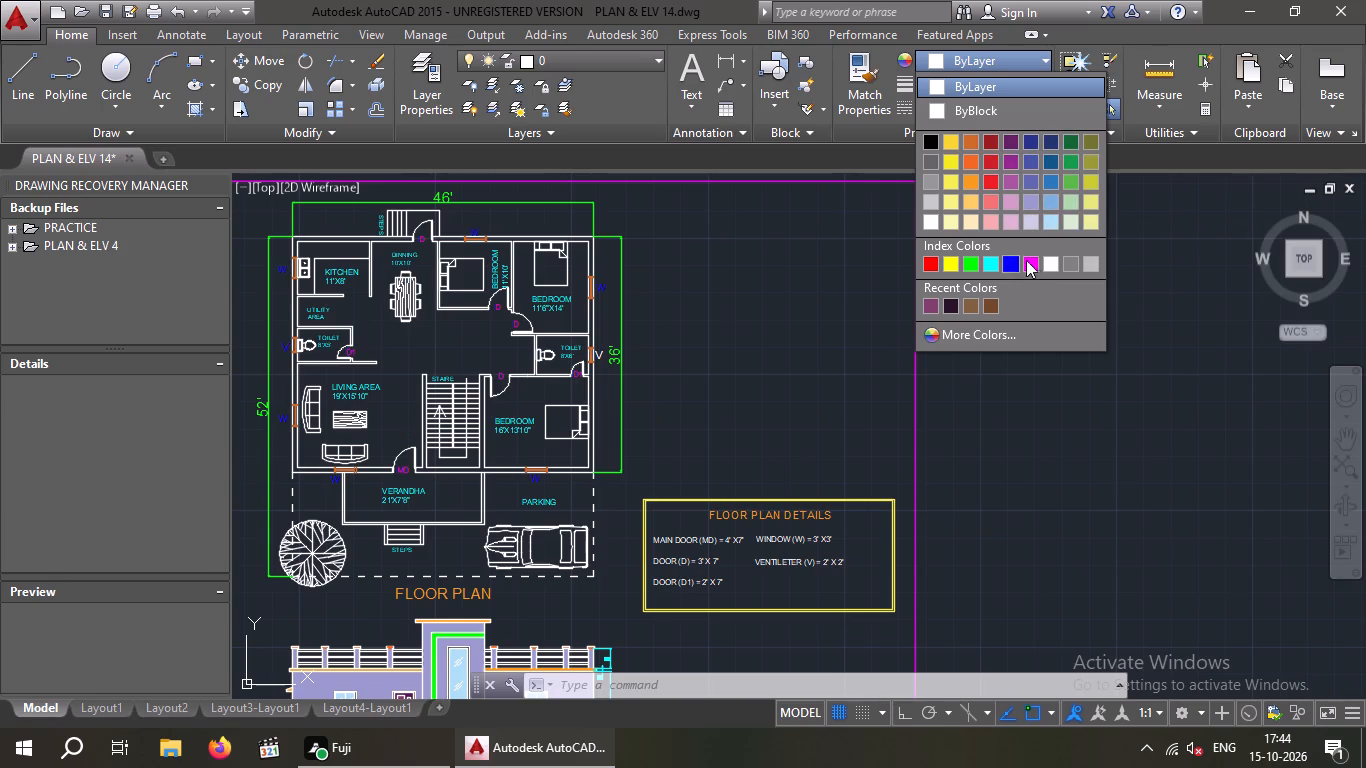
left_click(925, 265)
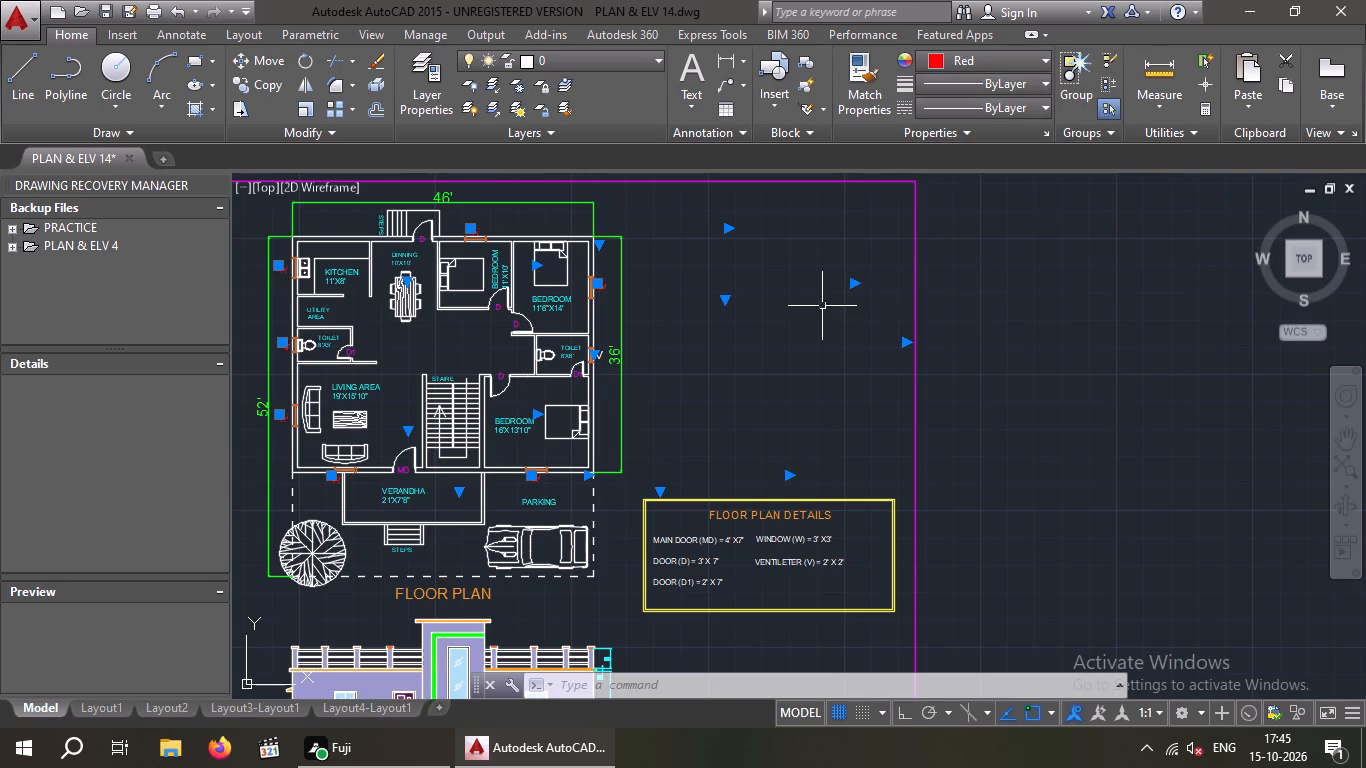
key("Escape")
Check the recoloured floor plan labels and save the drawing.
scroll(792, 306, "down", 1)
middle_click(838, 294)
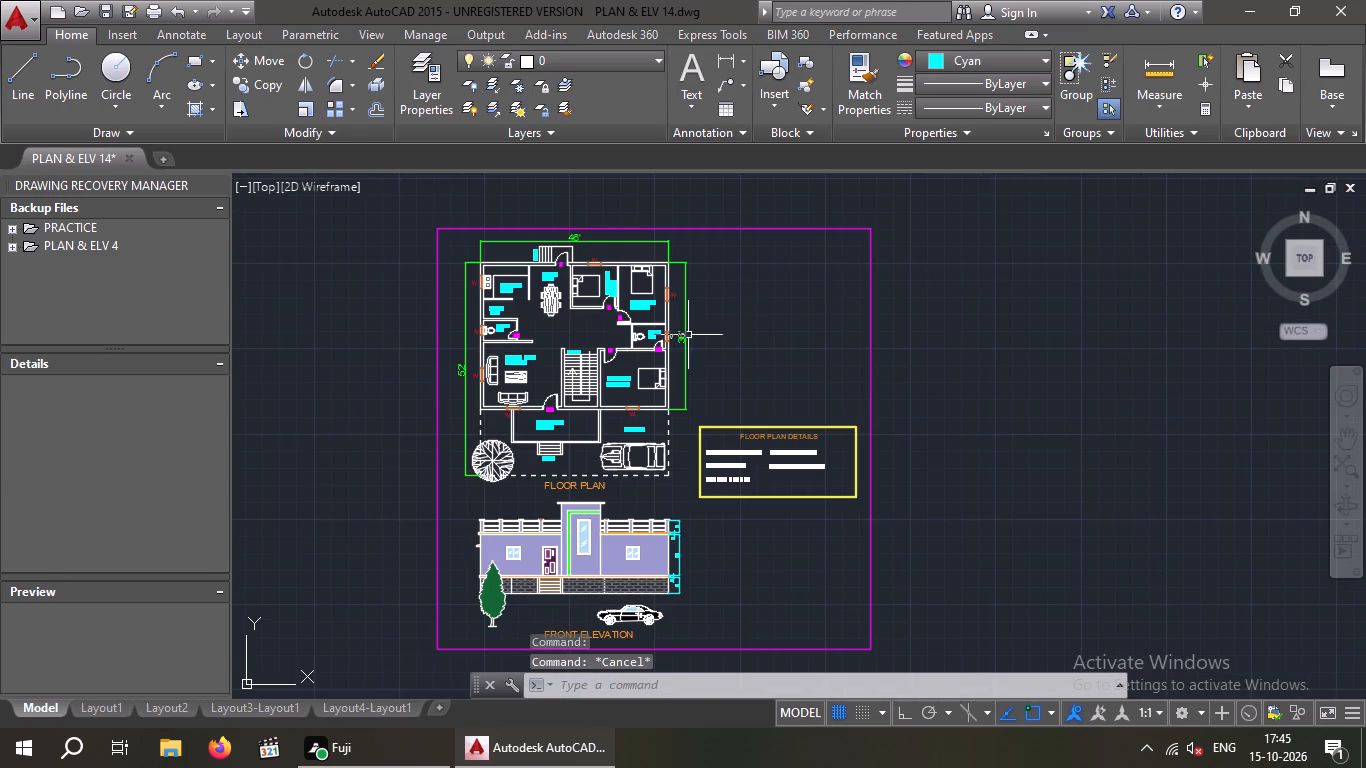
scroll(577, 338, "up", 2)
middle_click_drag(593, 338, 650, 339)
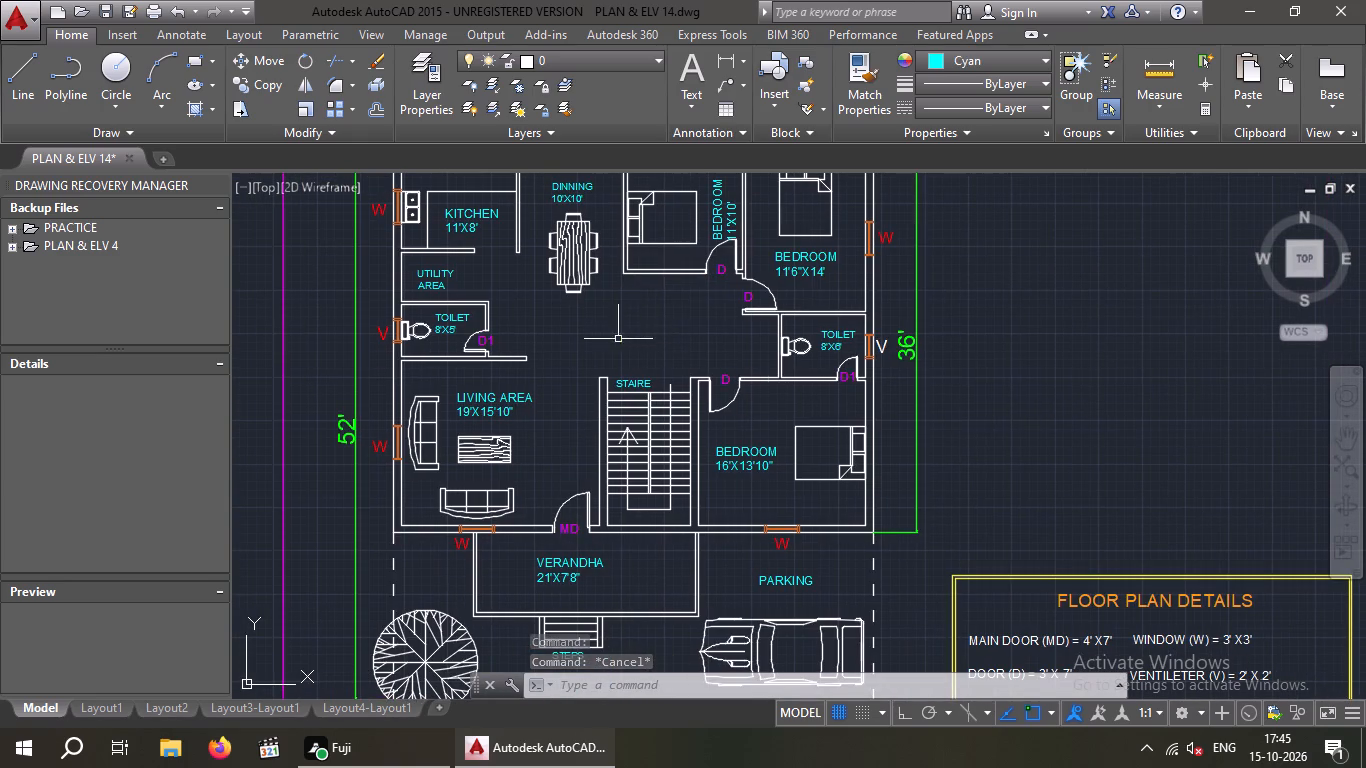
middle_click_drag(616, 339, 590, 348)
scroll(597, 334, "down", 1)
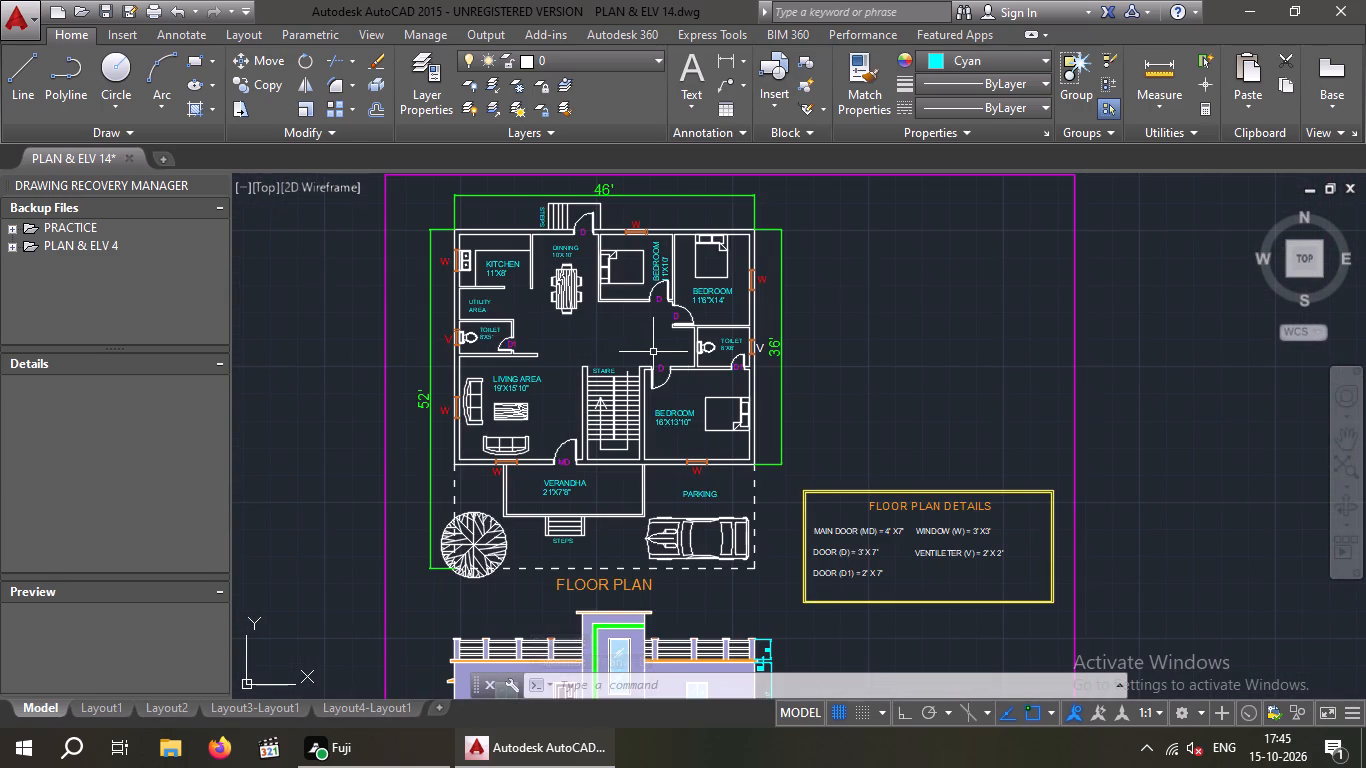
key("ctrl+s")
key("ctrl+s")
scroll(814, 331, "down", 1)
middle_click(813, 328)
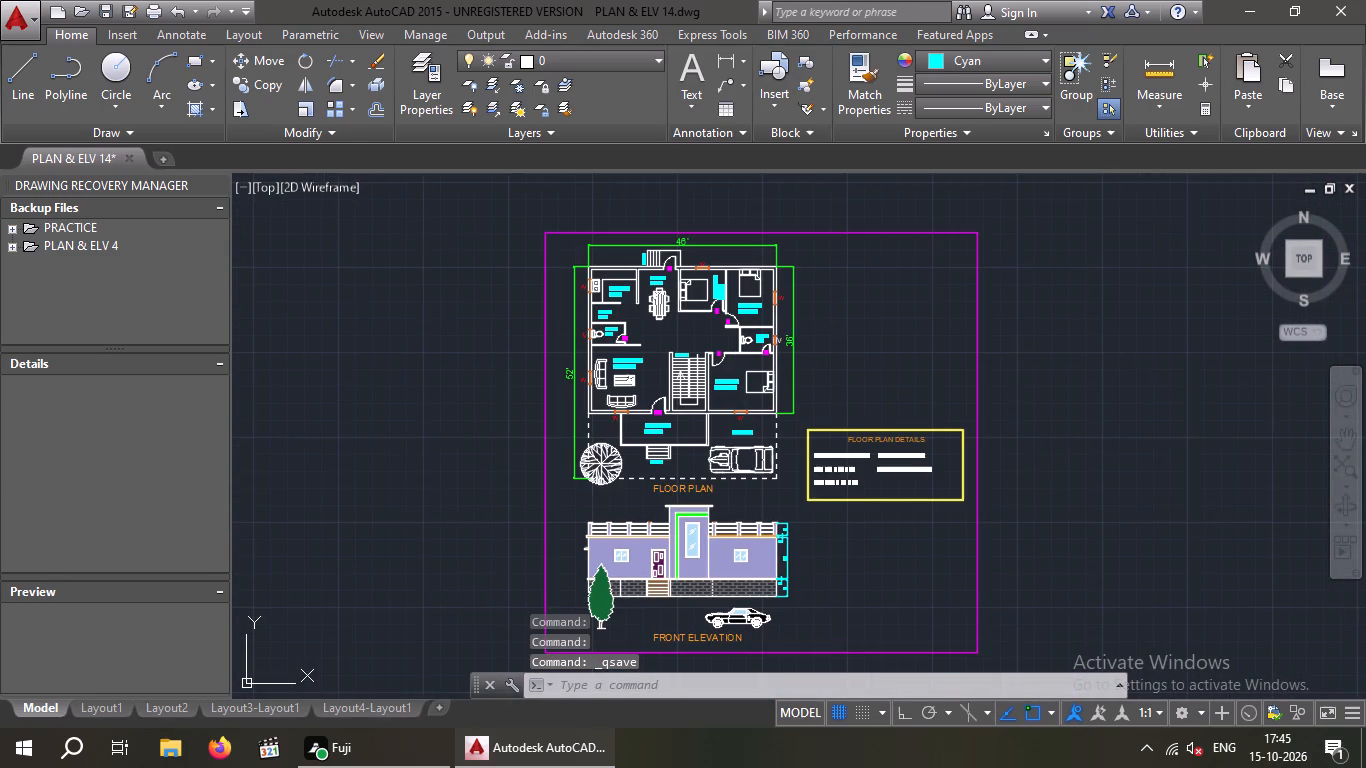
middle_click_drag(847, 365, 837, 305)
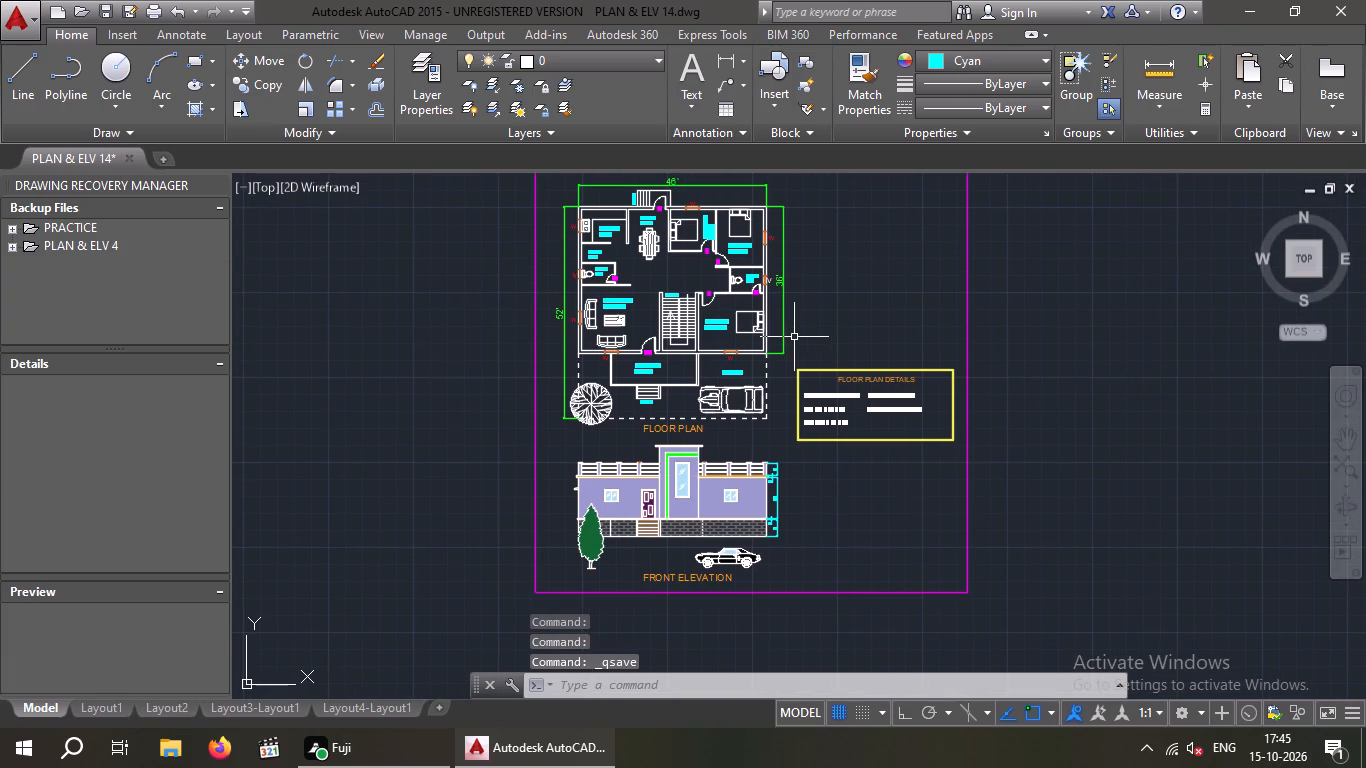
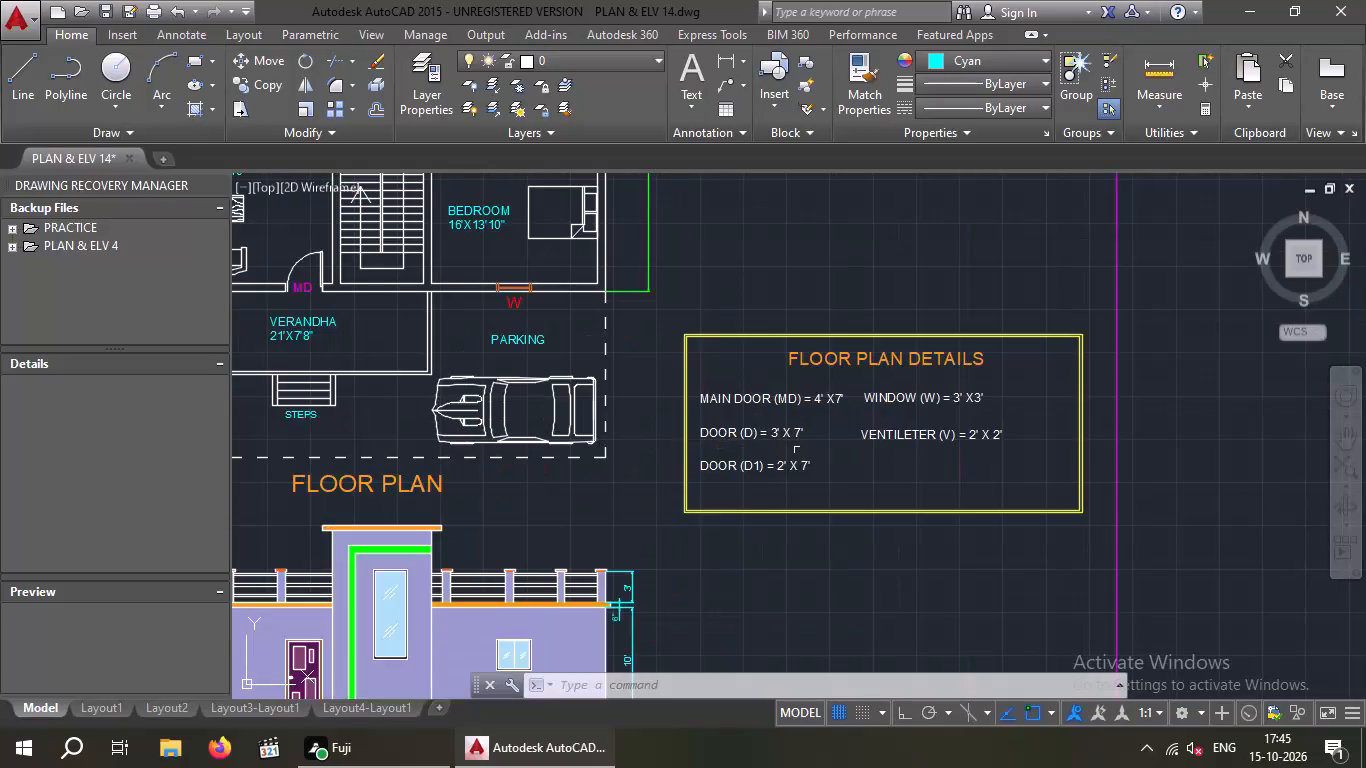
Review the FLOOR PLAN DETAILS box and the whole bordered sheet with the floor plan and front elevation.
scroll(798, 448, "up", 2)
middle_click_drag(703, 461, 676, 460)
scroll(756, 409, "down", 2)
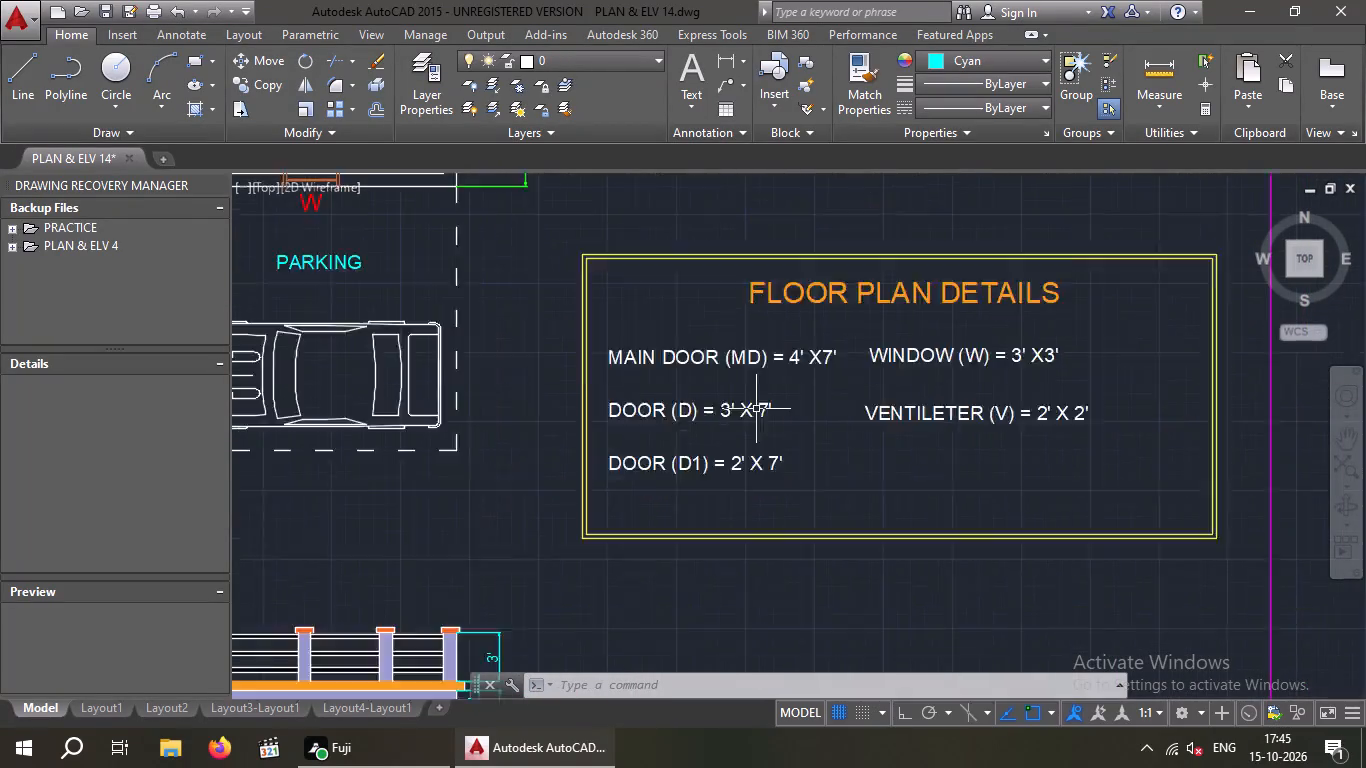
scroll(756, 409, "down", 1)
middle_click_drag(754, 409, 691, 442)
middle_click_drag(721, 244, 701, 341)
scroll(678, 310, "down", 1)
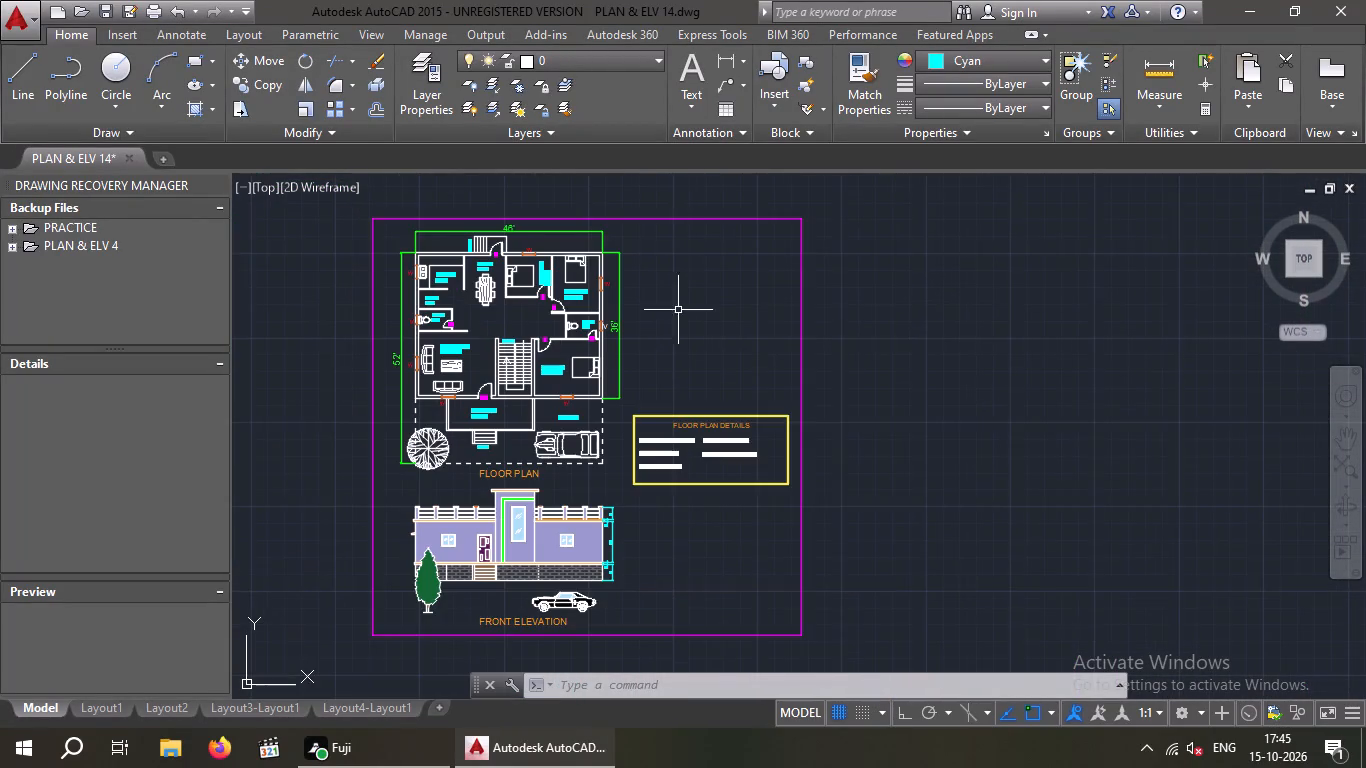
middle_click_drag(681, 309, 572, 309)
scroll(598, 310, "down", 2)
scroll(598, 310, "up", 1)
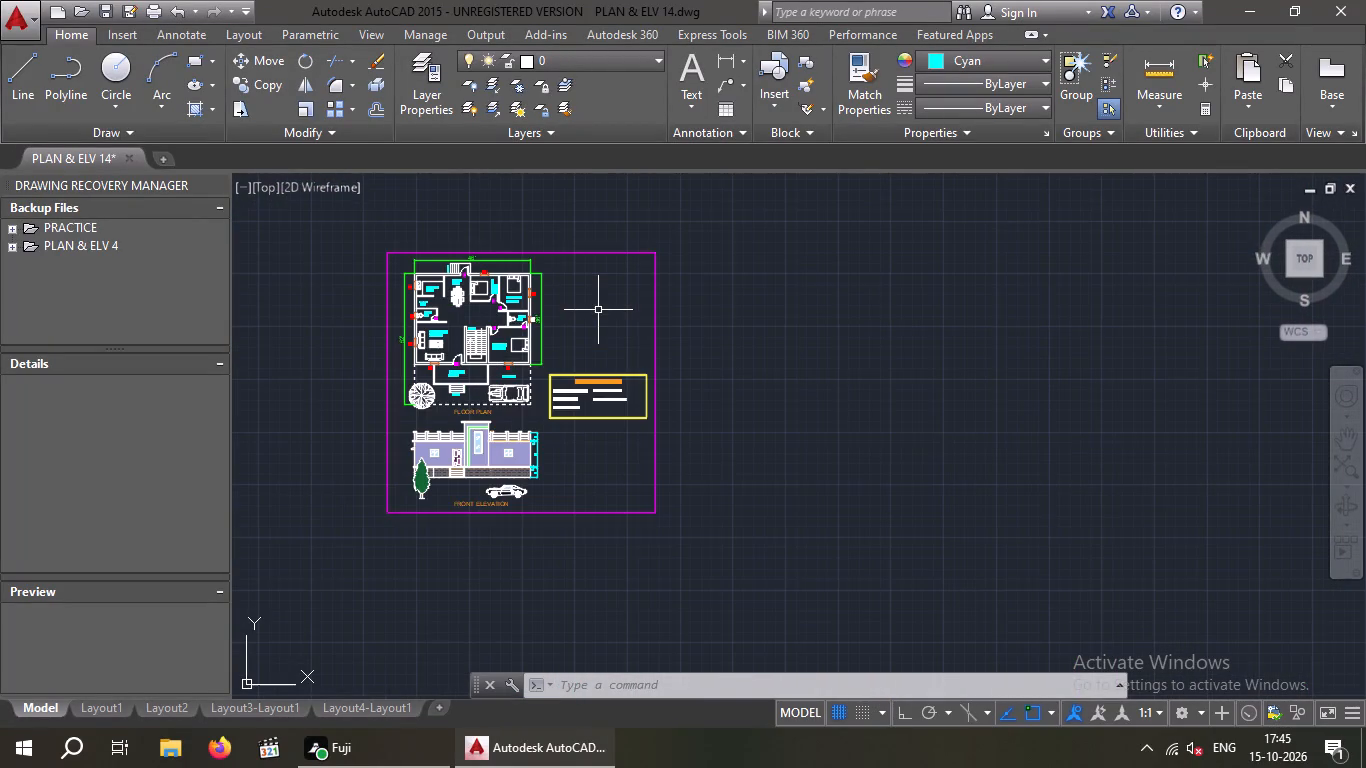
scroll(598, 310, "up", 1)
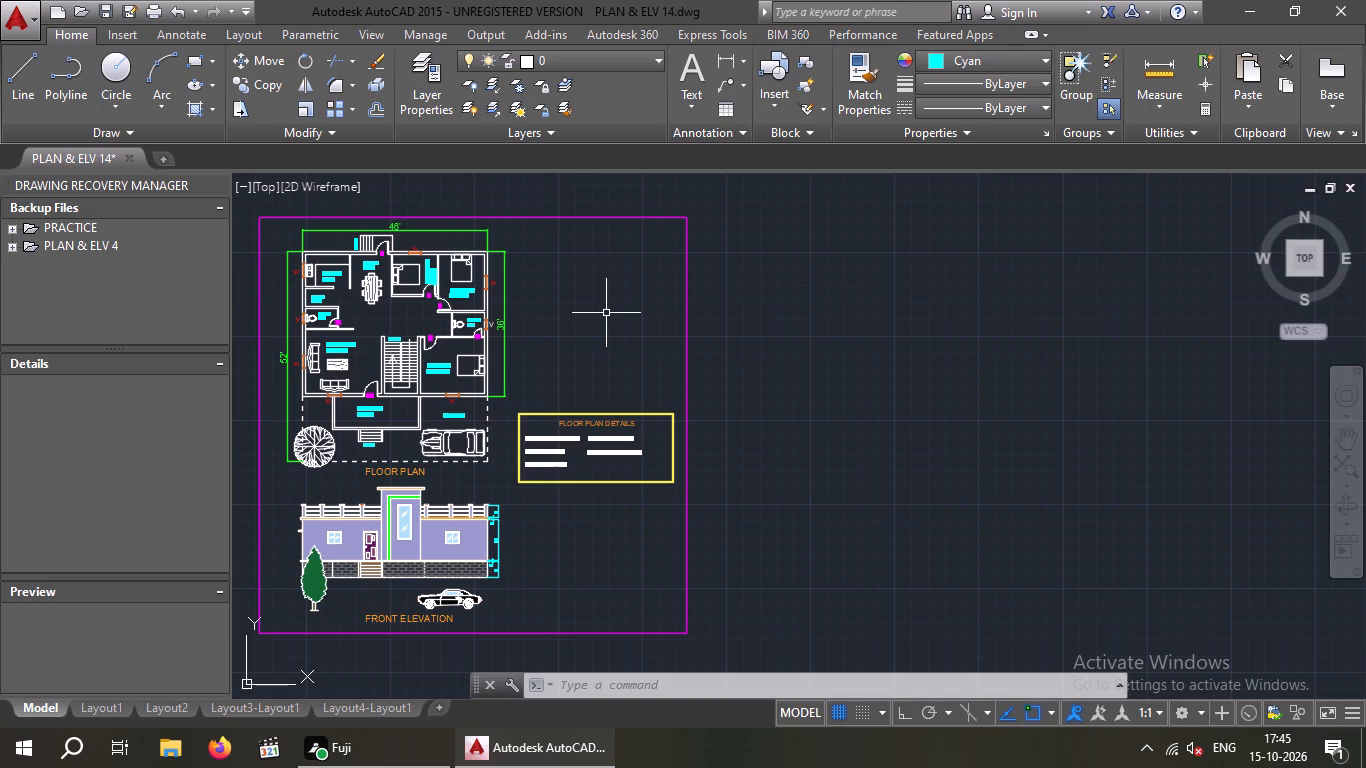
scroll(826, 270, "down", 2)
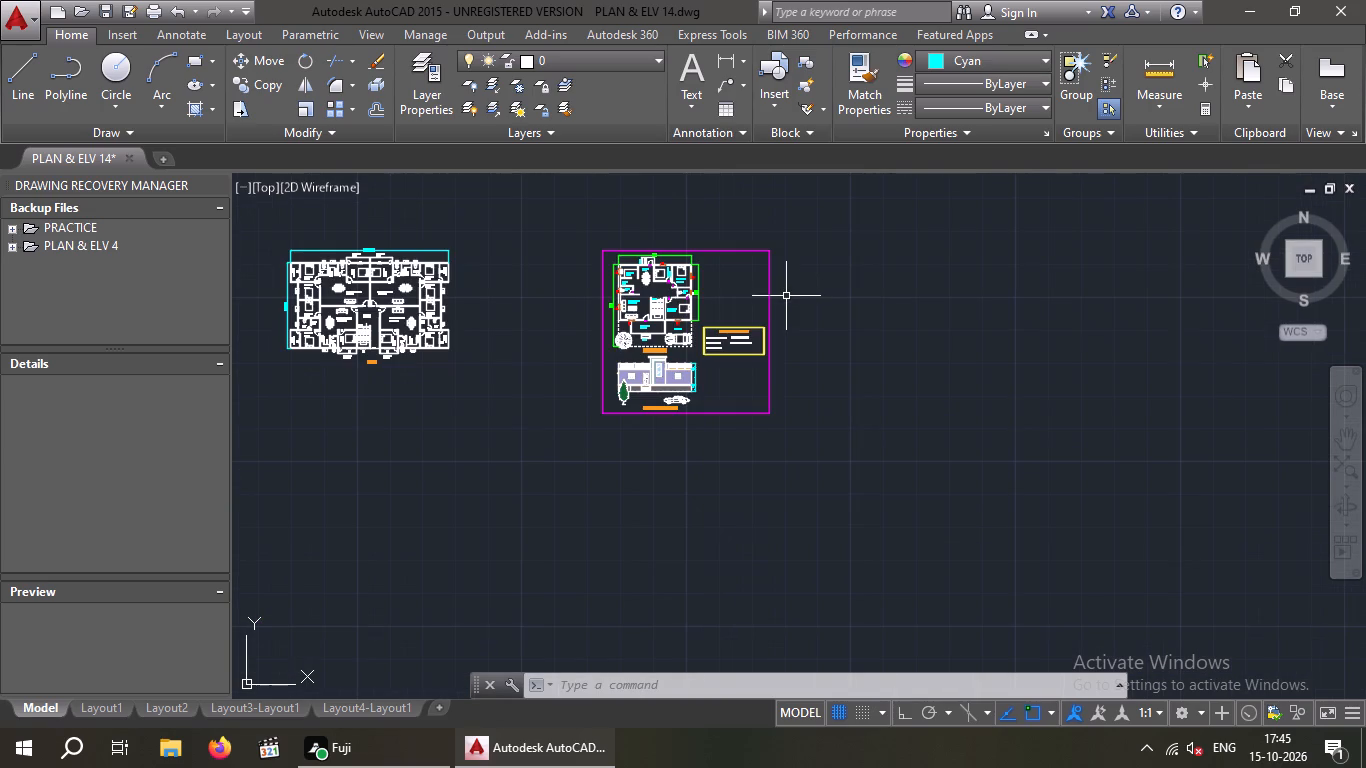
Turn Ortho mode on and set the current object colour to ByLayer for new drawing work.
key("Escape")
key("Escape")
middle_click_drag(799, 306, 911, 237)
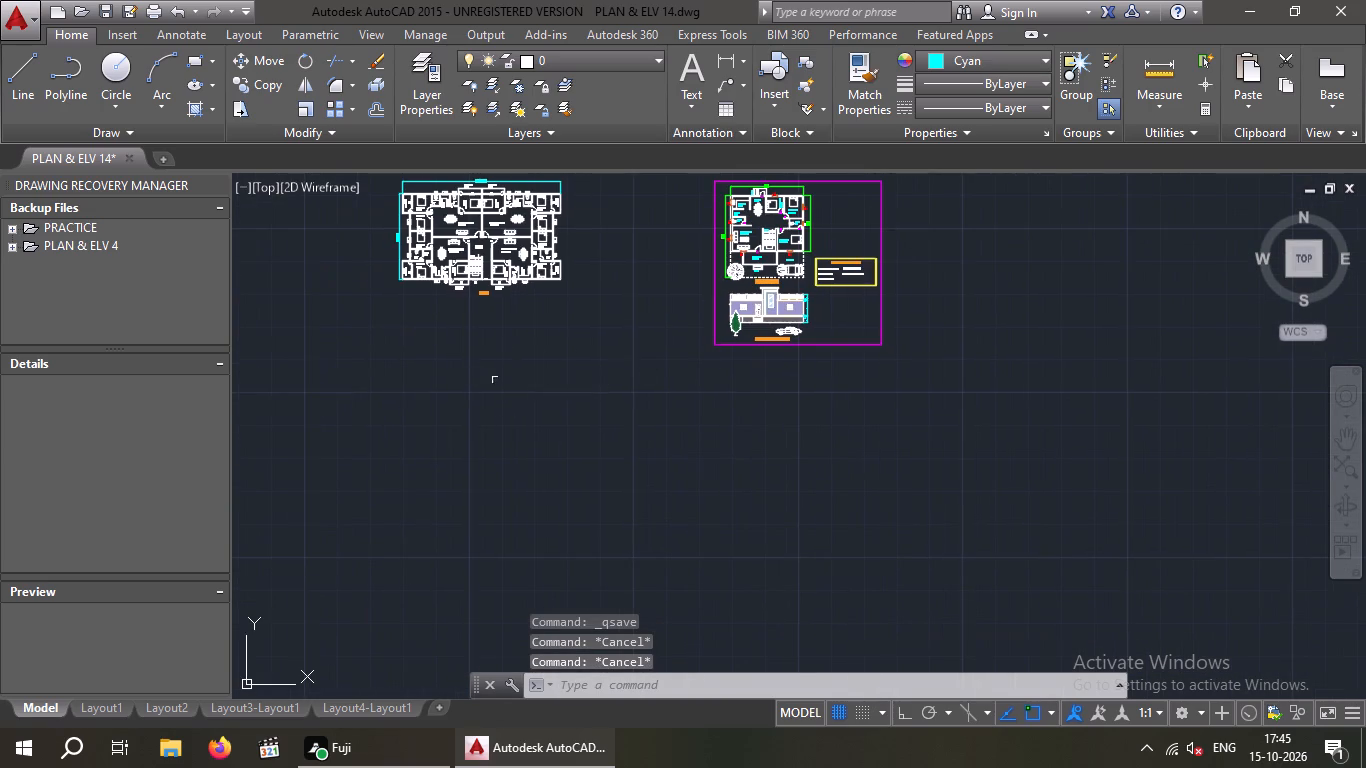
scroll(460, 404, "up", 2)
middle_click_drag(464, 398, 475, 410)
scroll(499, 401, "down", 1)
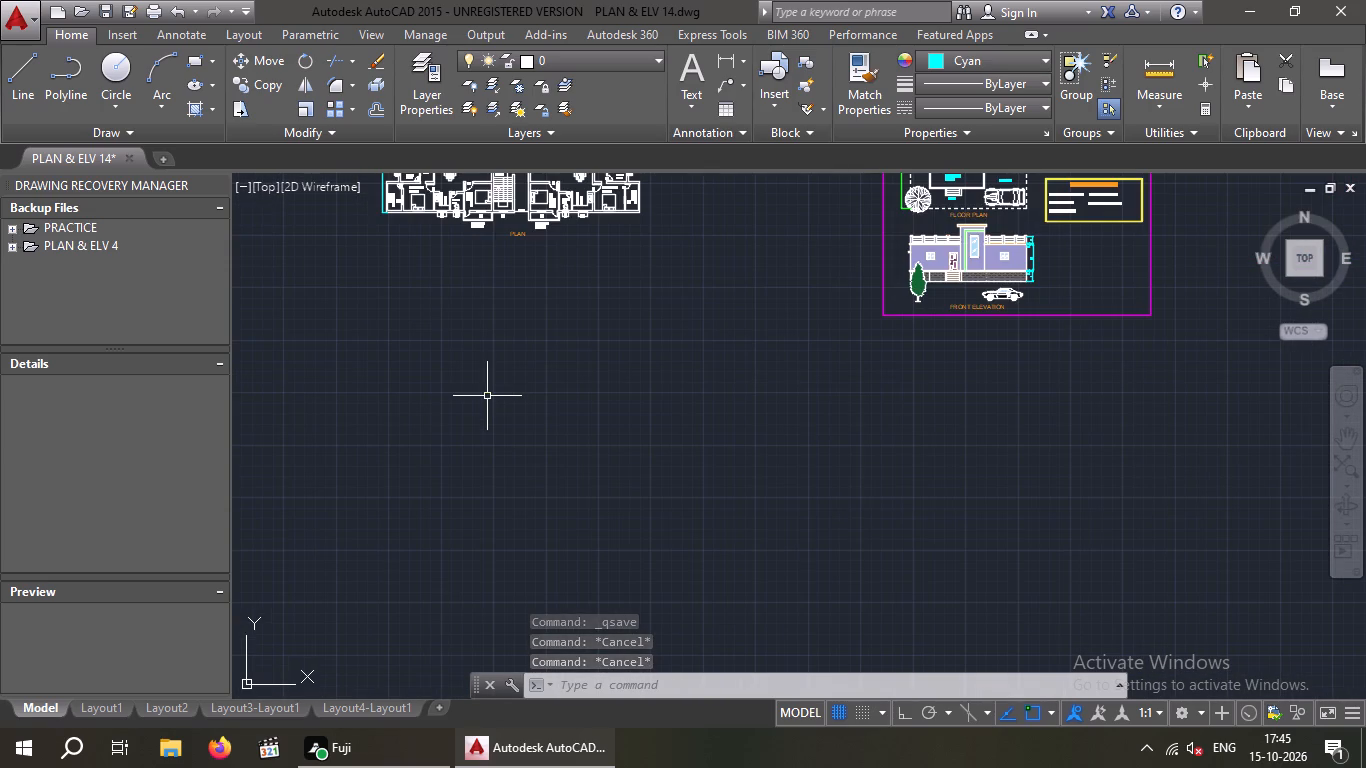
key("l")
key("Return")
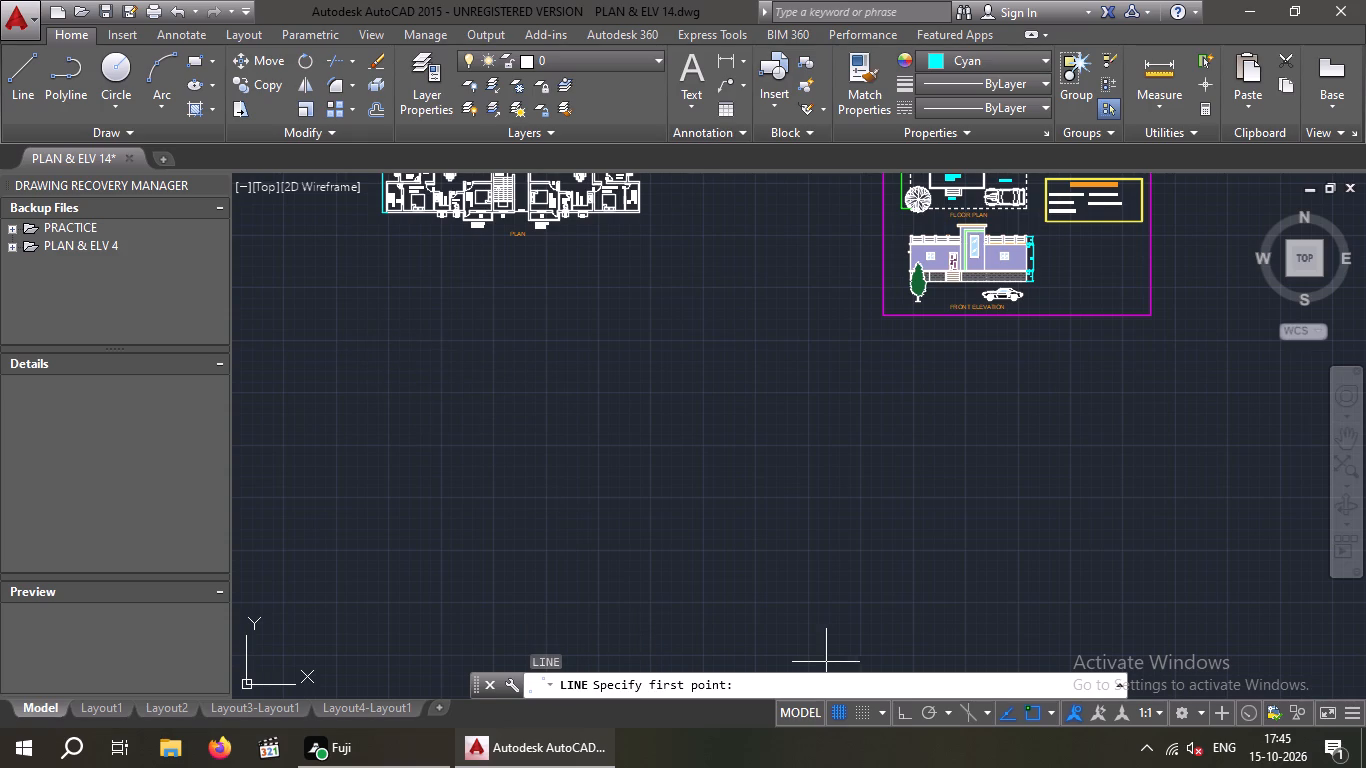
key("F8")
left_click_drag(389, 341, 455, 351)
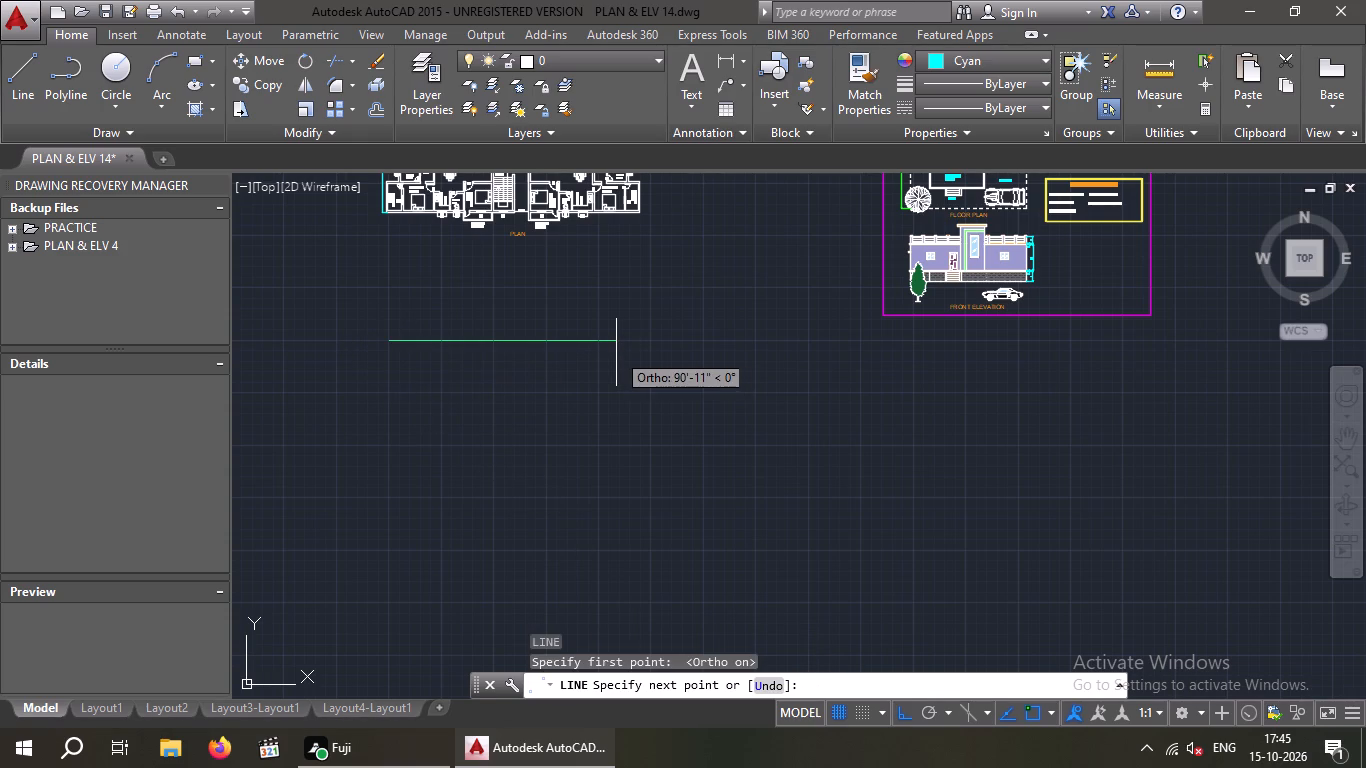
left_click(1045, 54)
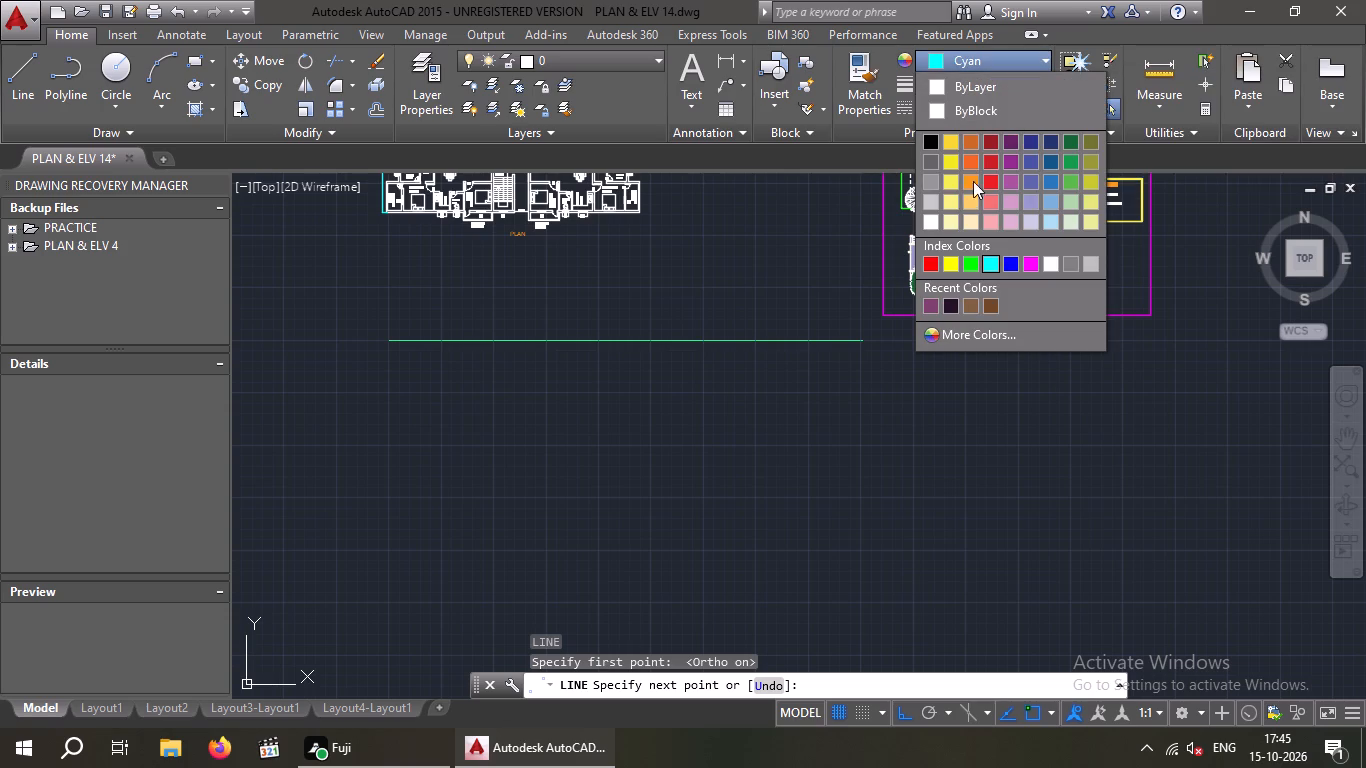
left_click(971, 85)
key("Escape")
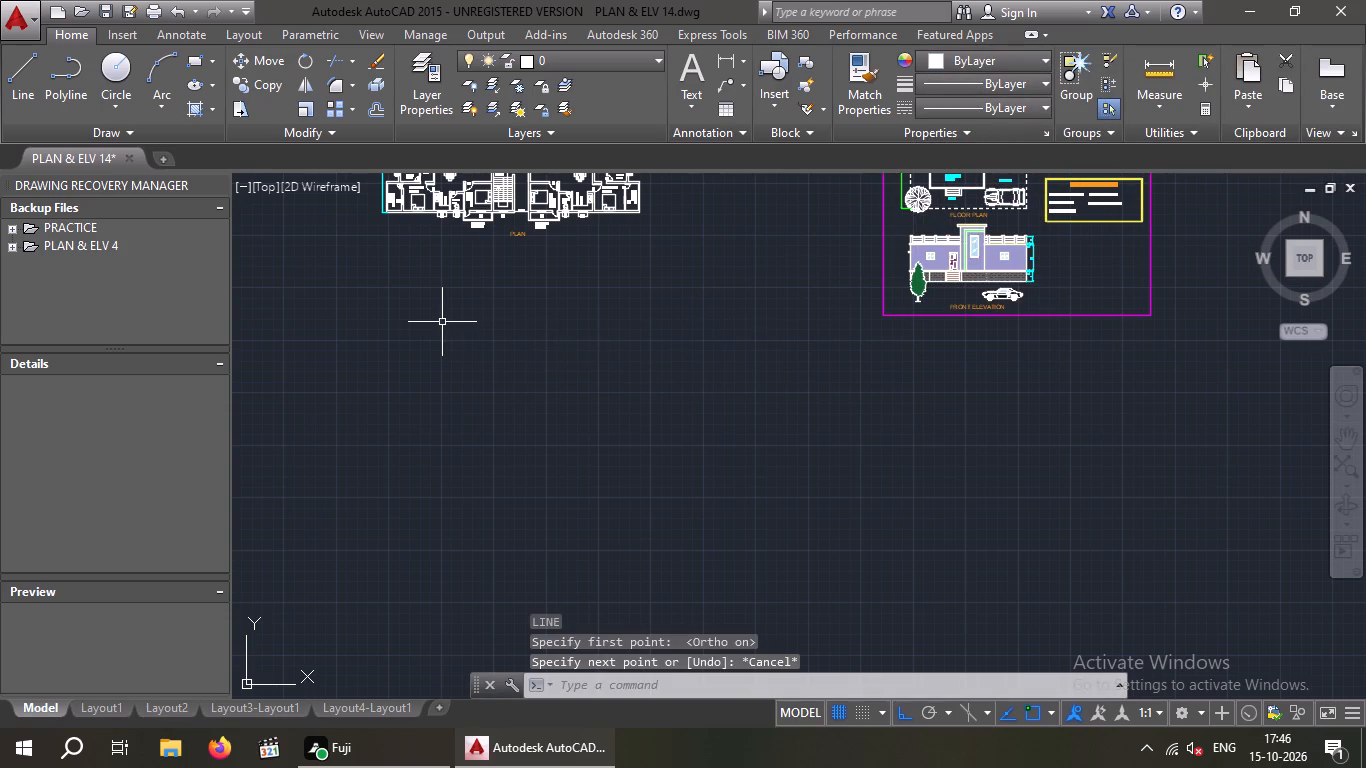
In the empty area below the PLAN drawing, draw a 30' horizontal line and a 42' vertical line down from its east end.
key("l")
key("Return")
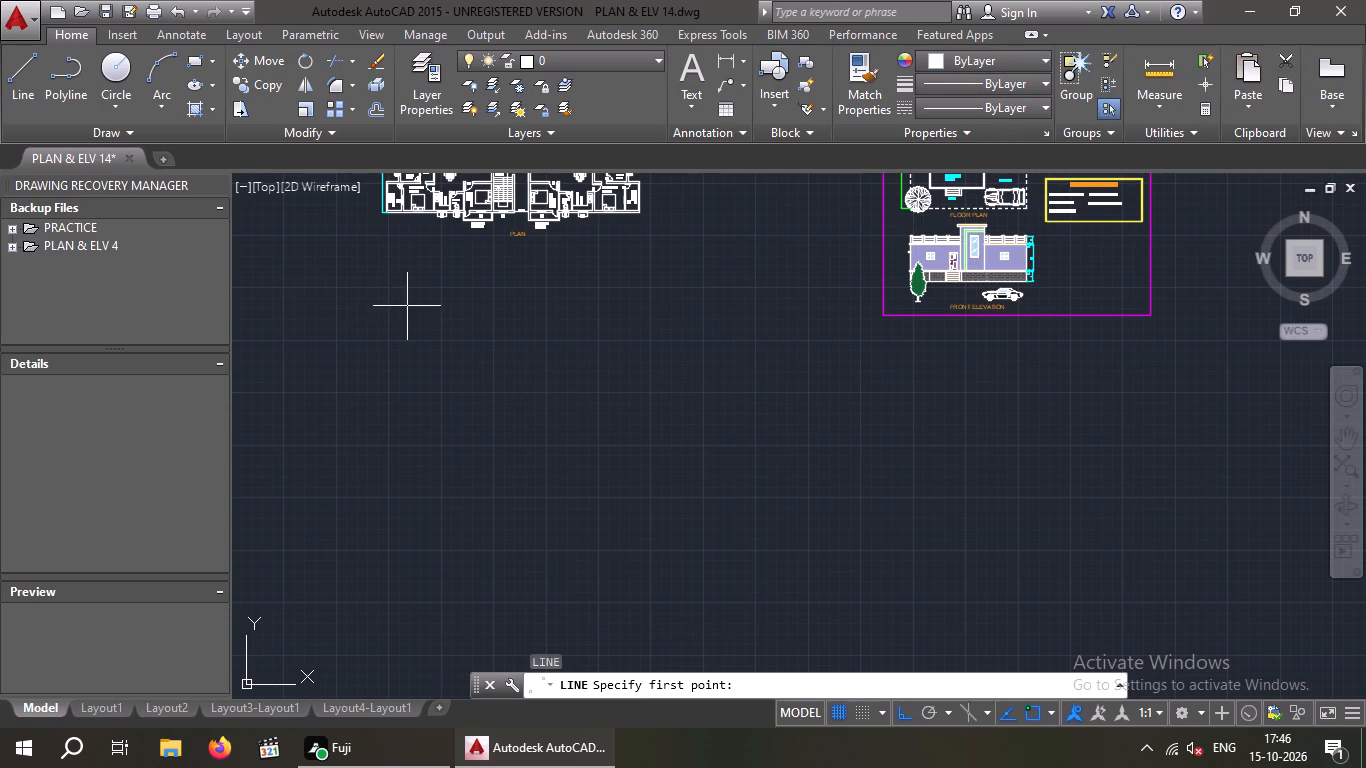
left_click_drag(392, 344, 454, 369)
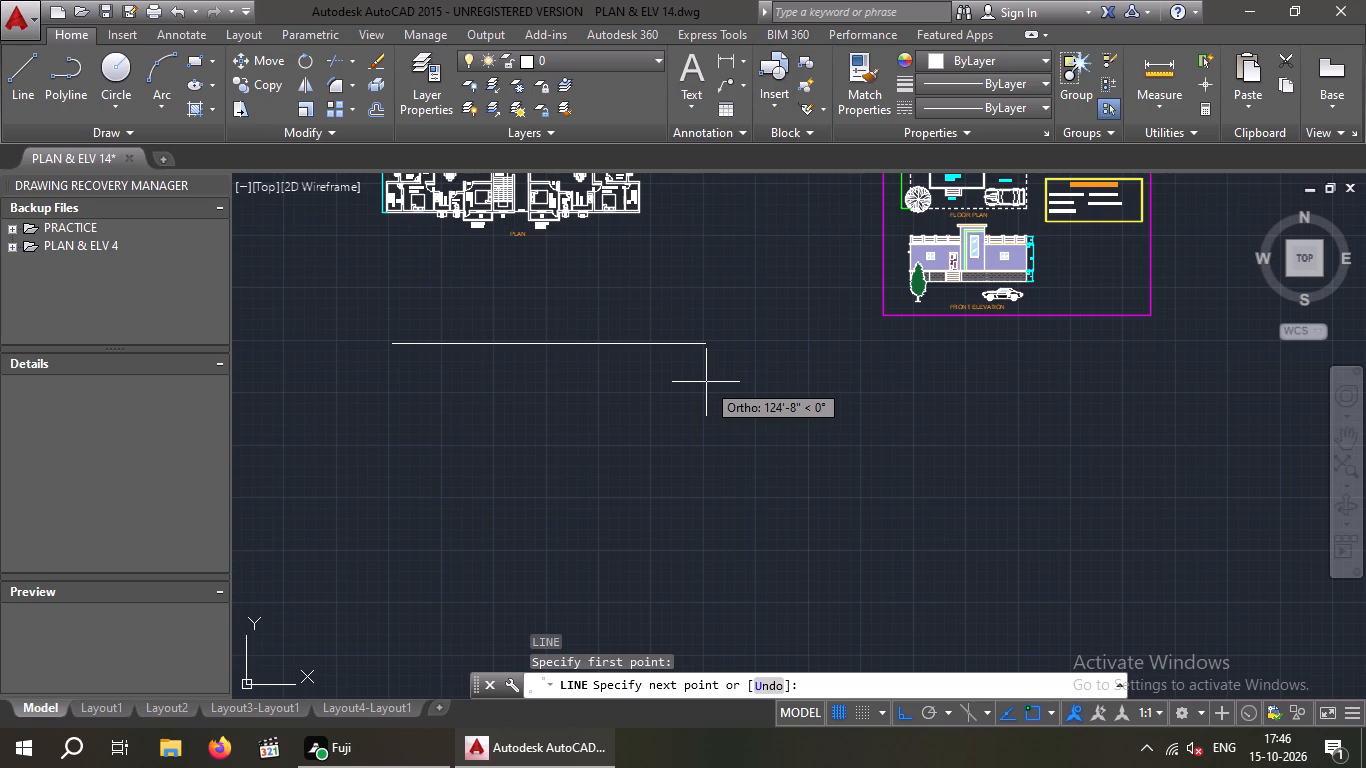
type("30'")
key("Return")
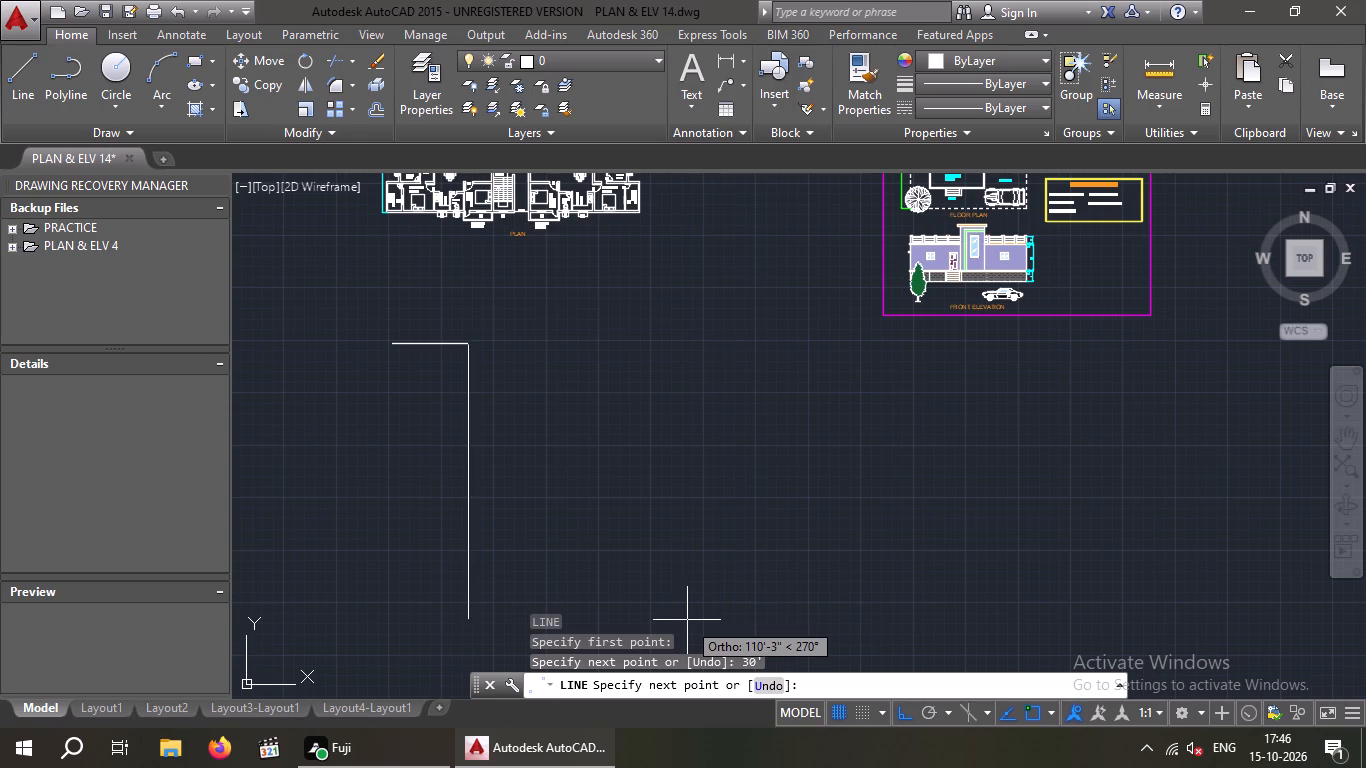
type("42")
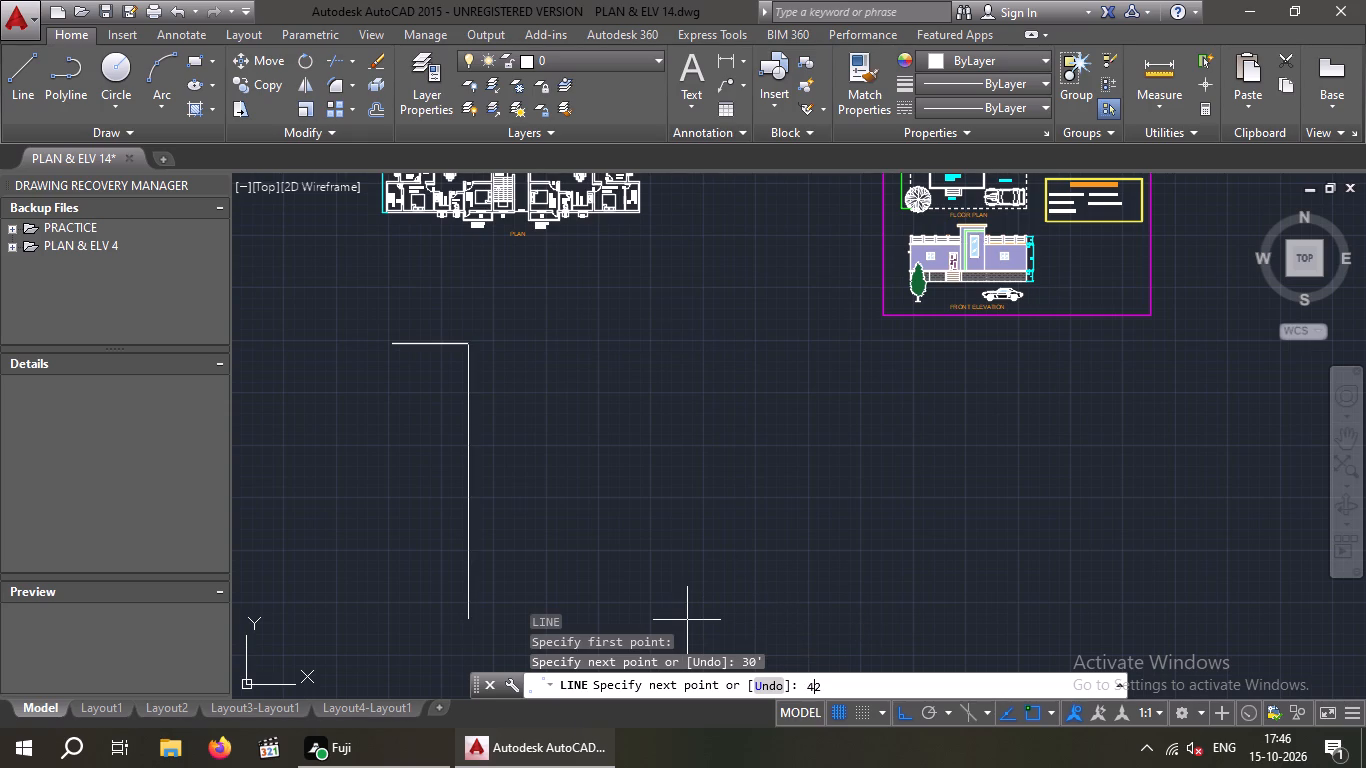
key("apostrophe")
key("Return")
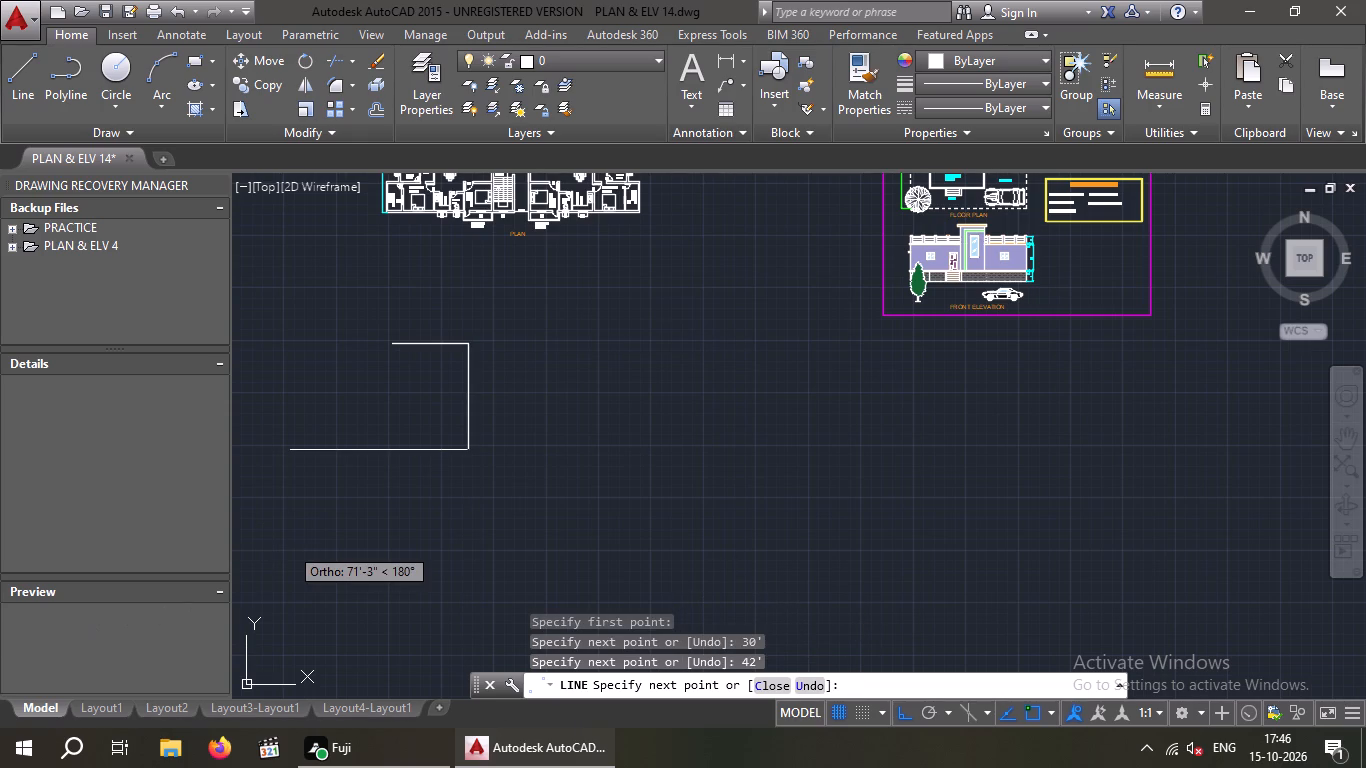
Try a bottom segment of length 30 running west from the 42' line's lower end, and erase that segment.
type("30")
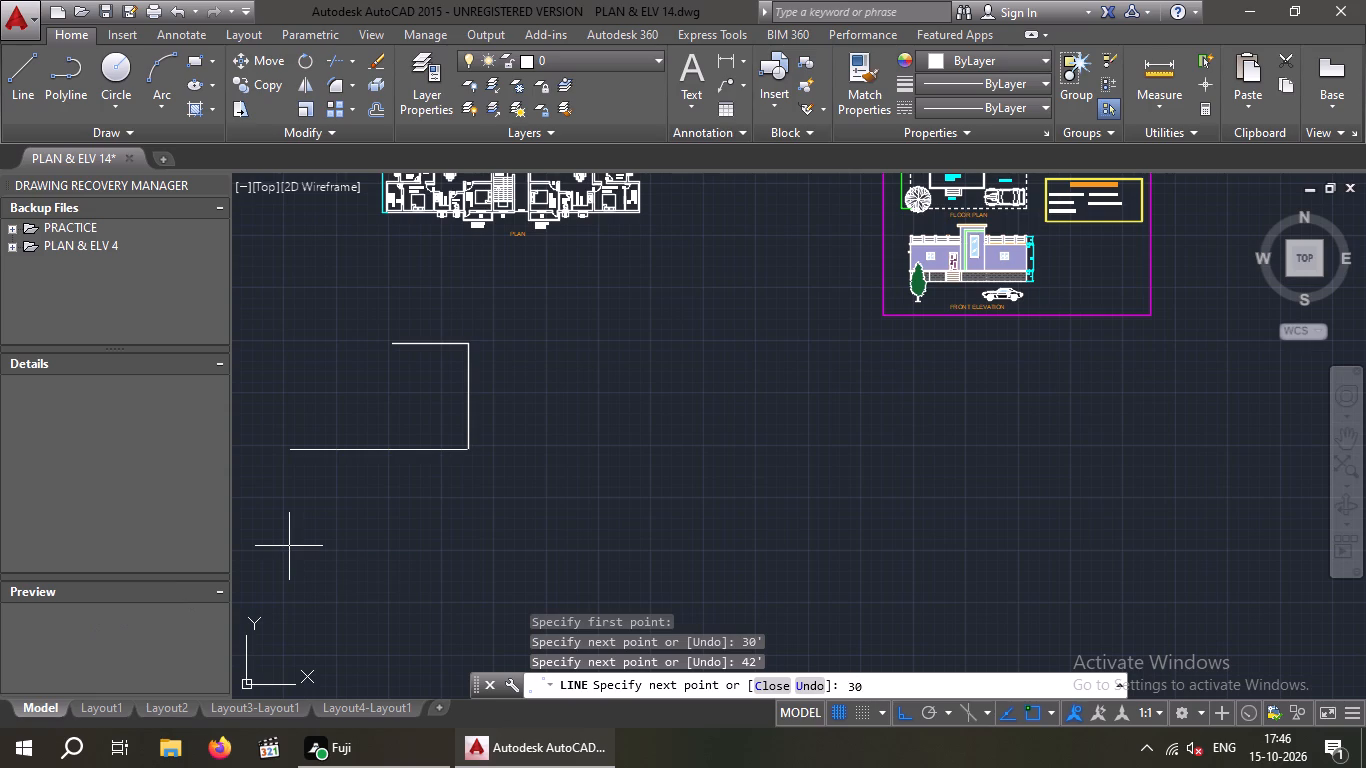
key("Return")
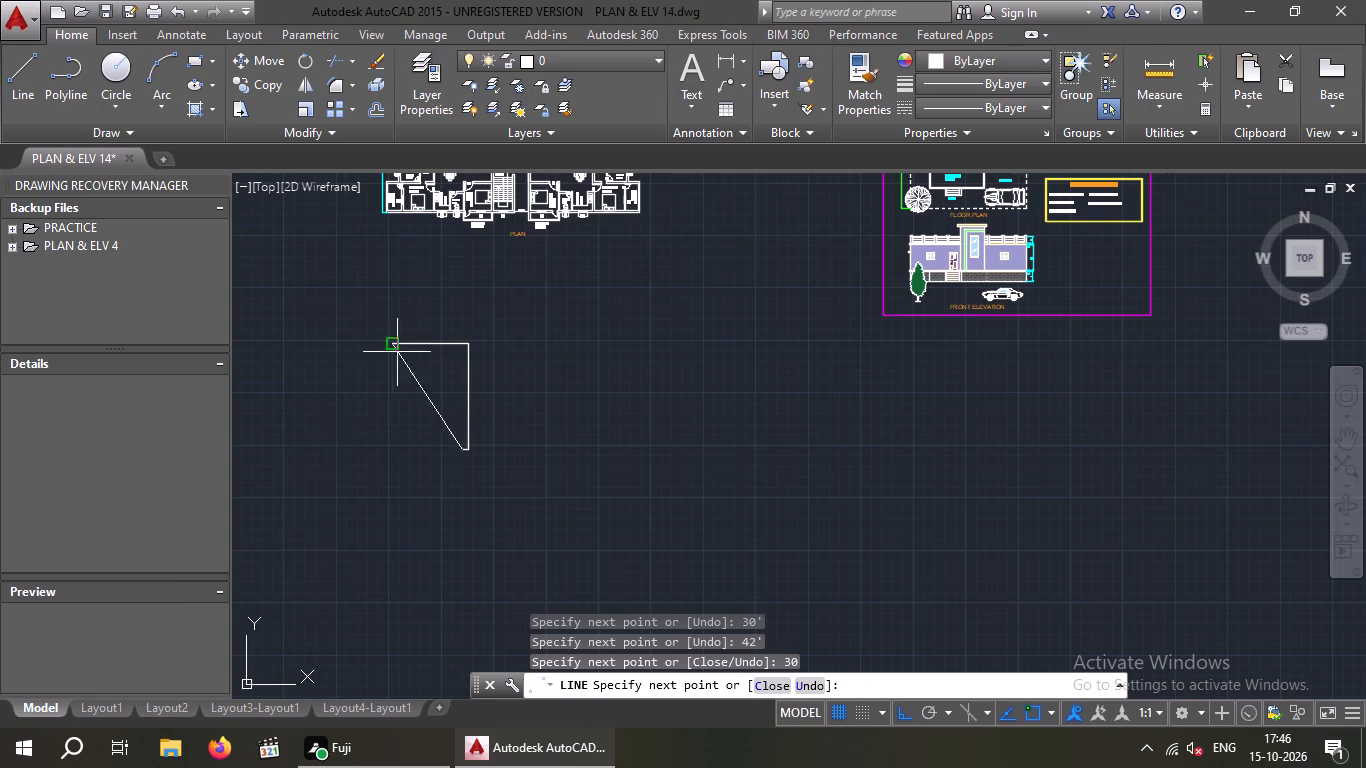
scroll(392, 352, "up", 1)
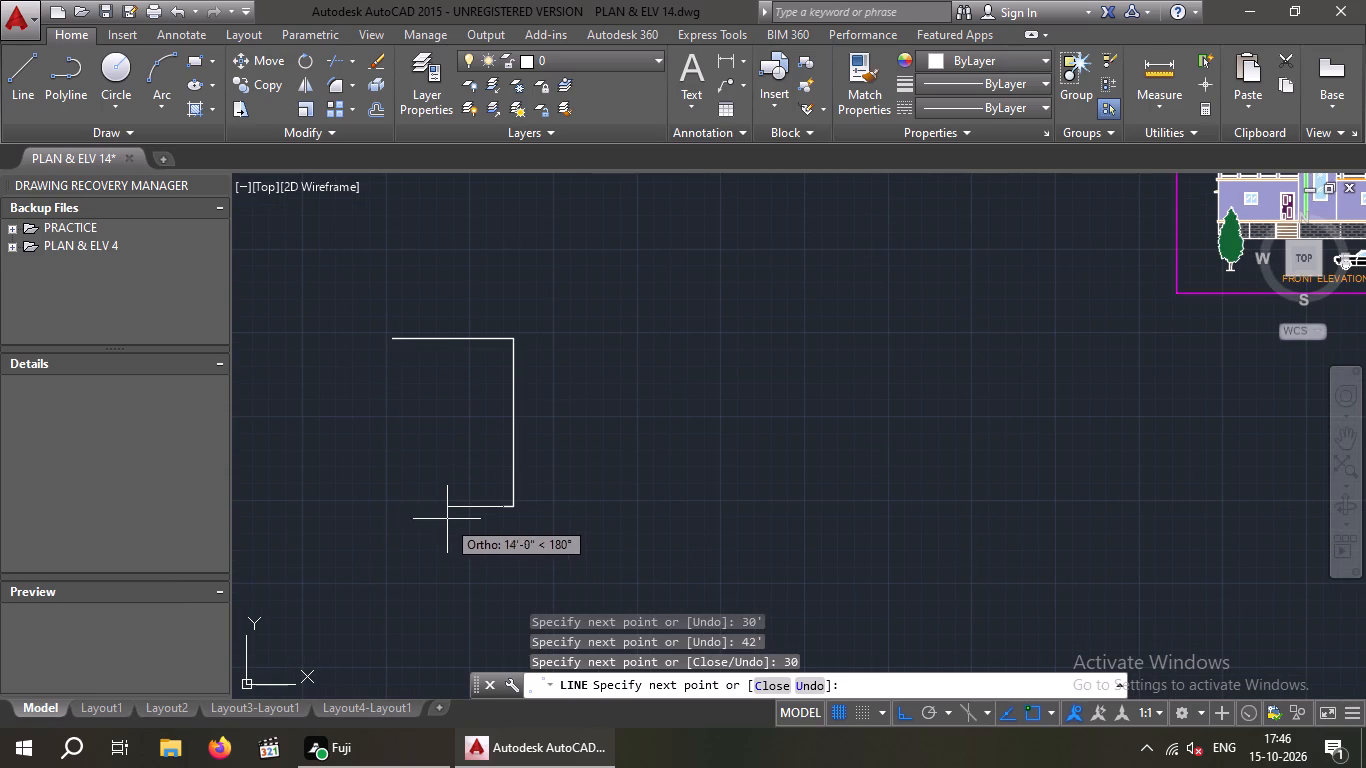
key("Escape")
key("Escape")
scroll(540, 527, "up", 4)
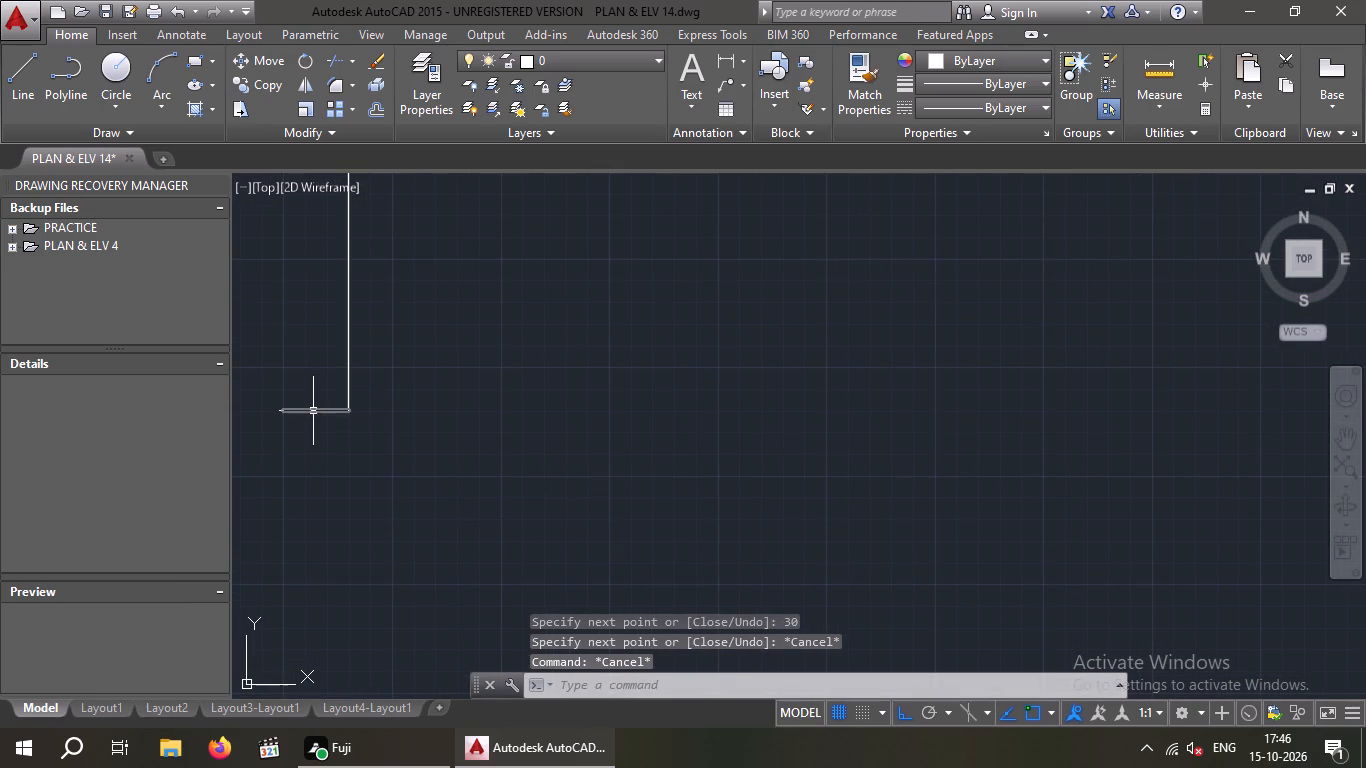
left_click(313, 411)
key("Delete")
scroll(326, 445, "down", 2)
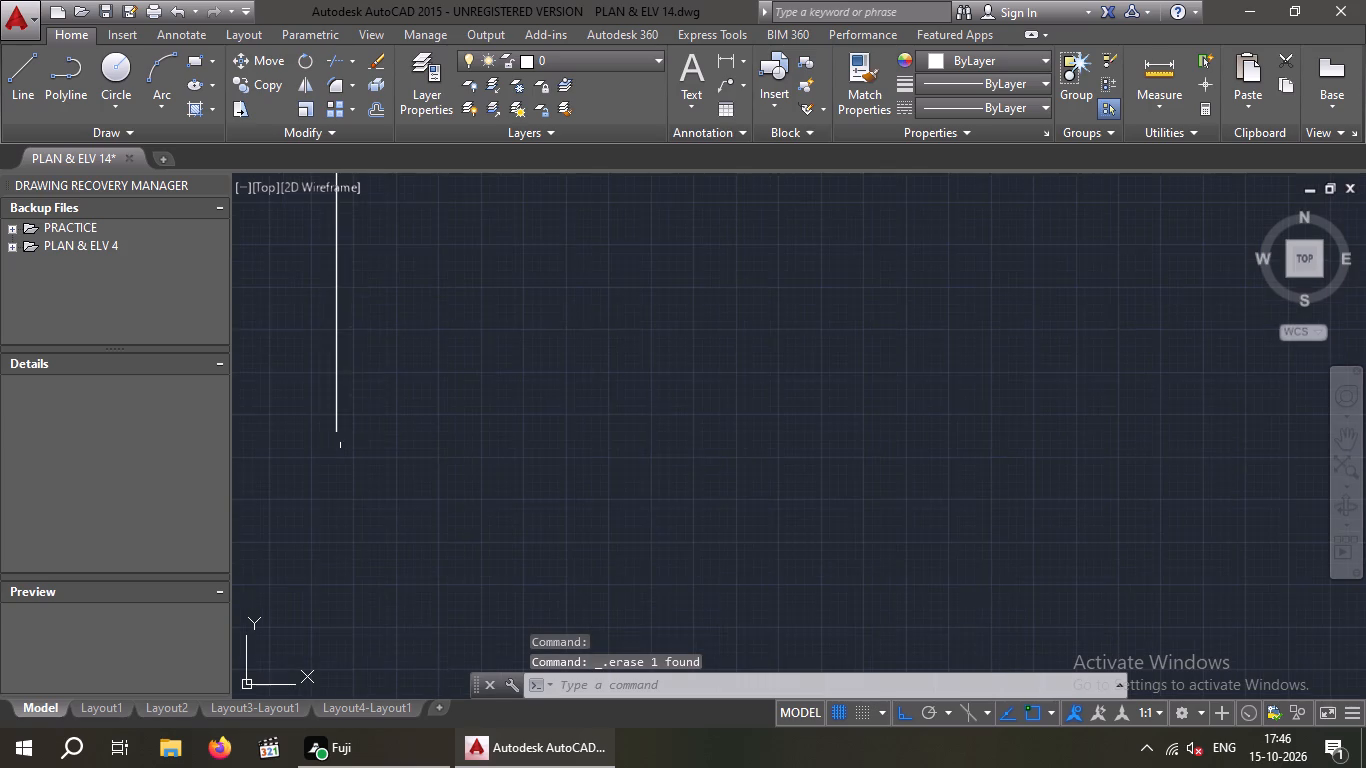
Draw a 42' vertical line down from the west end of the 30' top line.
middle_click_drag(380, 455, 937, 499)
scroll(937, 500, "down", 2)
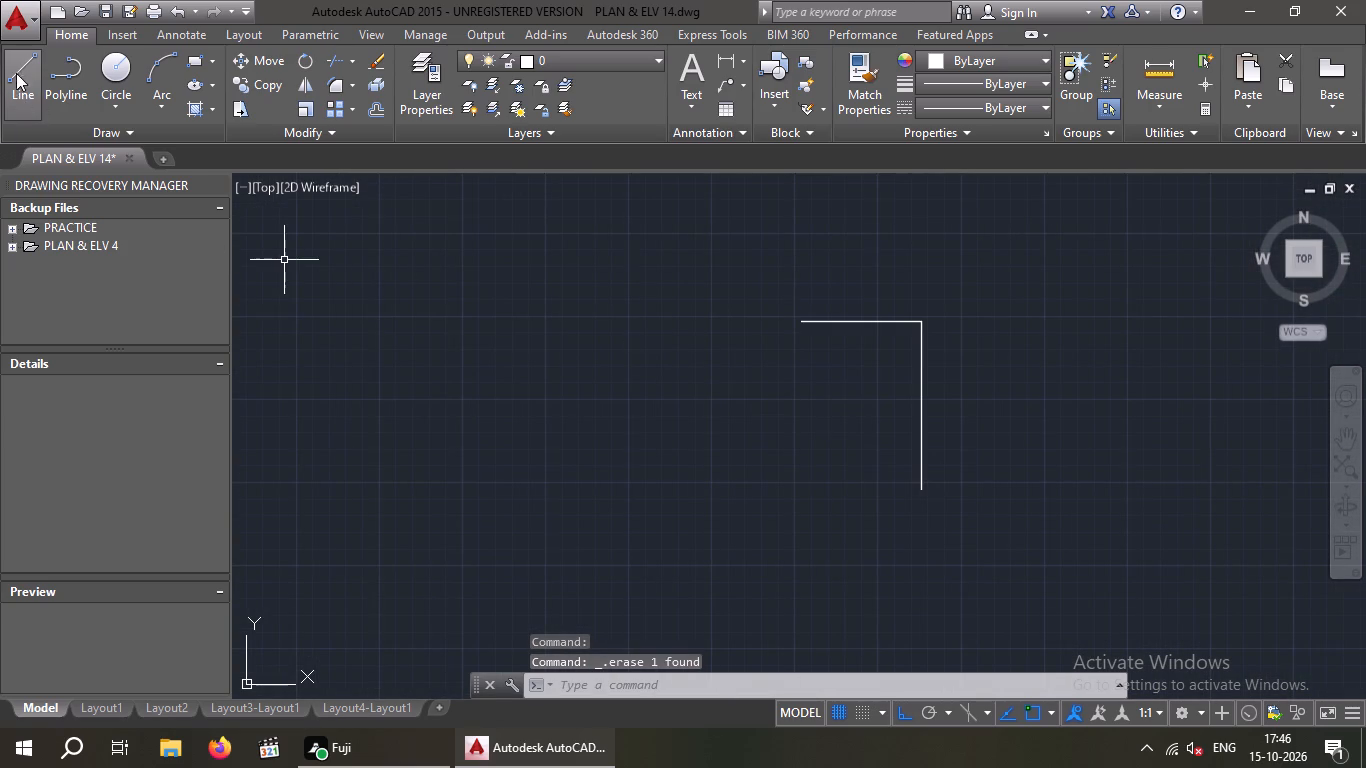
left_click(17, 60)
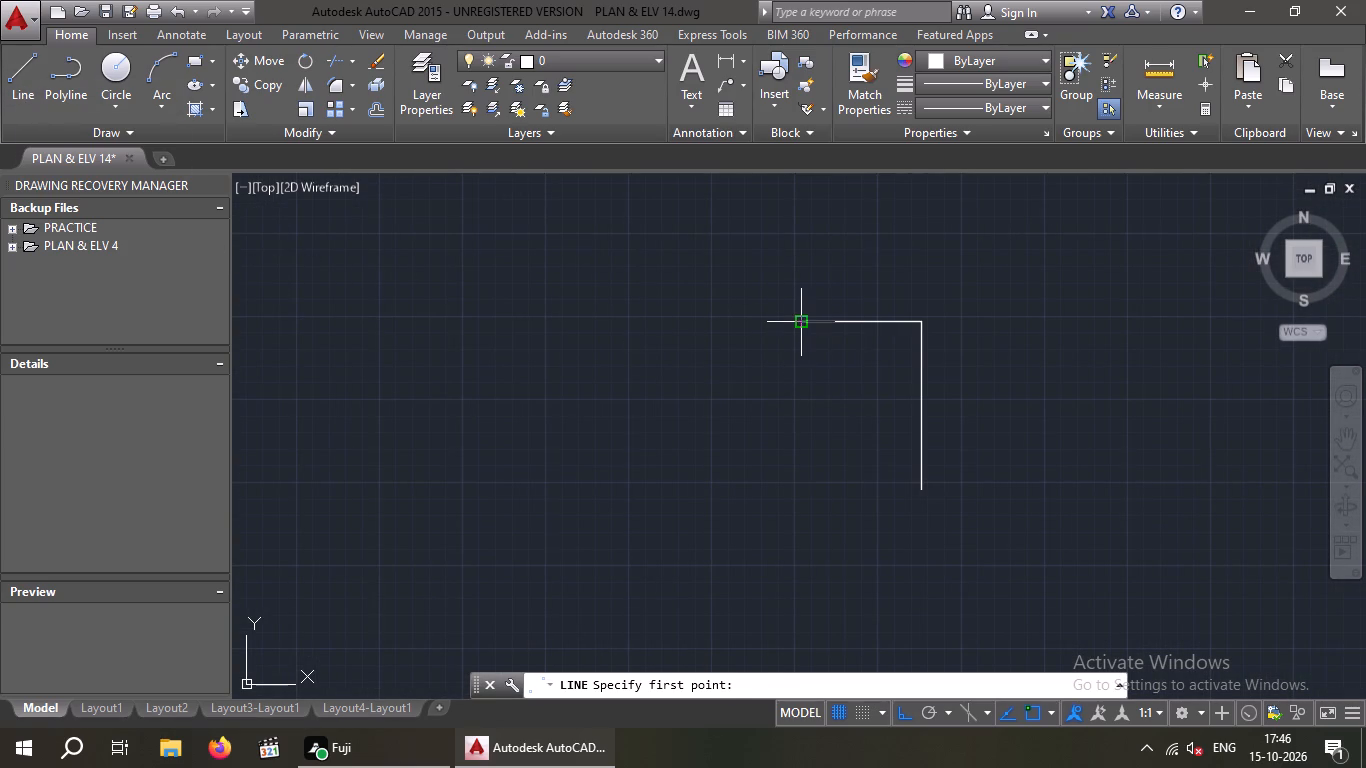
left_click_drag(798, 323, 793, 350)
type("42")
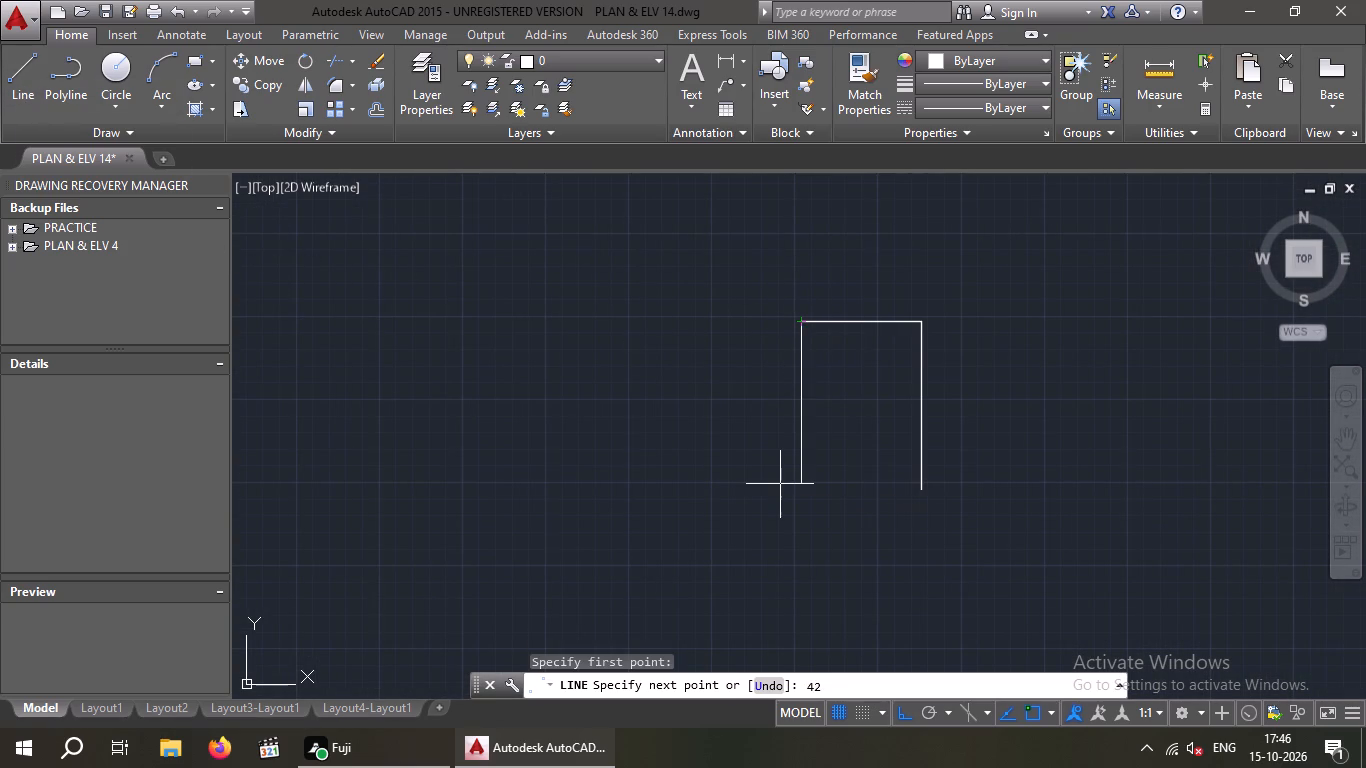
key("apostrophe")
key("Return")
key("period")
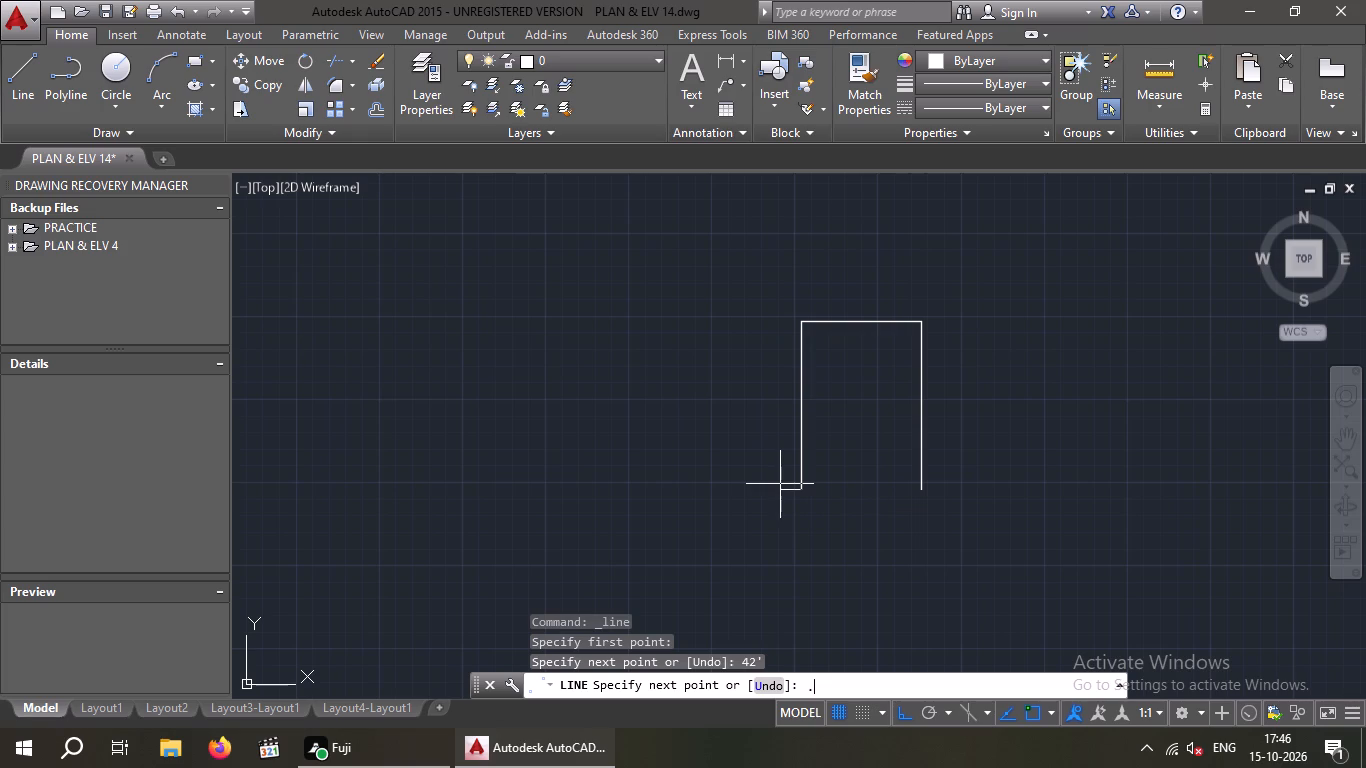
left_click(925, 492)
key("Escape")
key("Escape")
key("Escape")
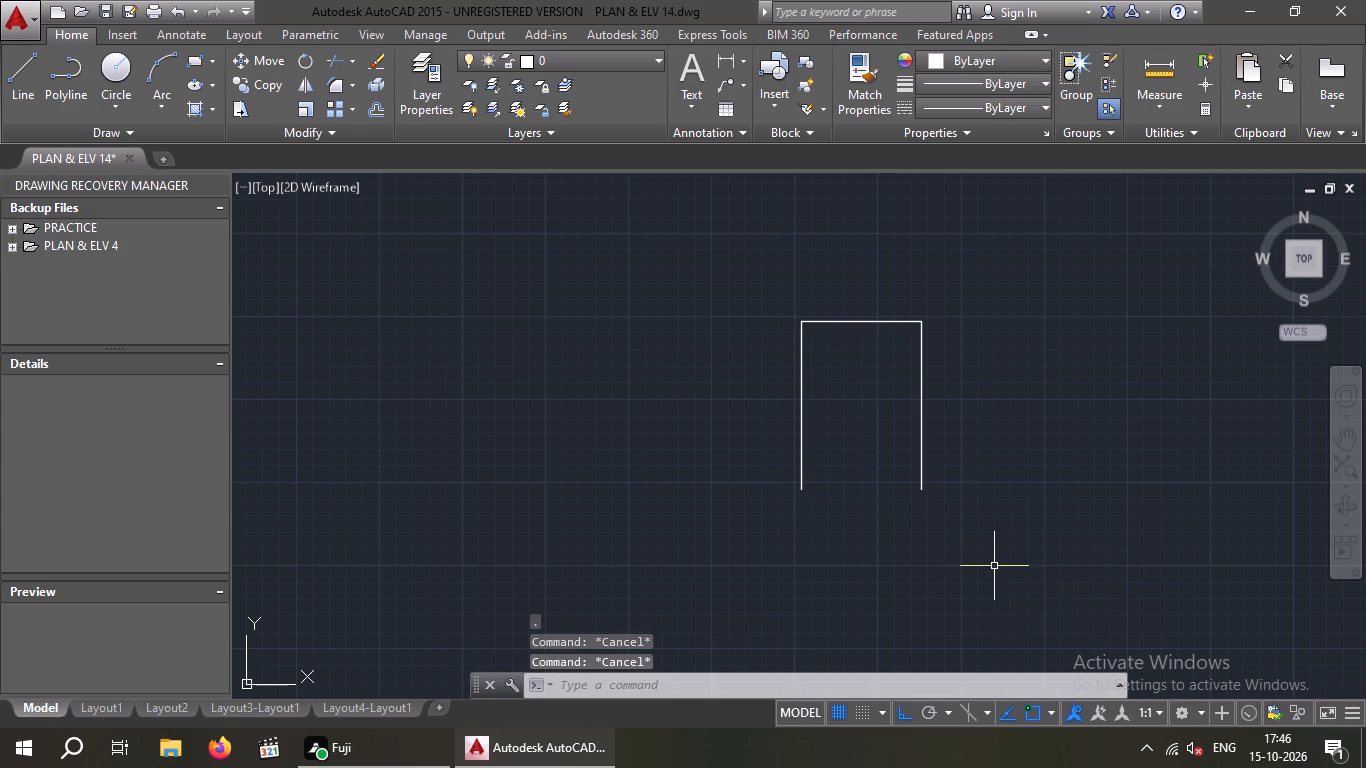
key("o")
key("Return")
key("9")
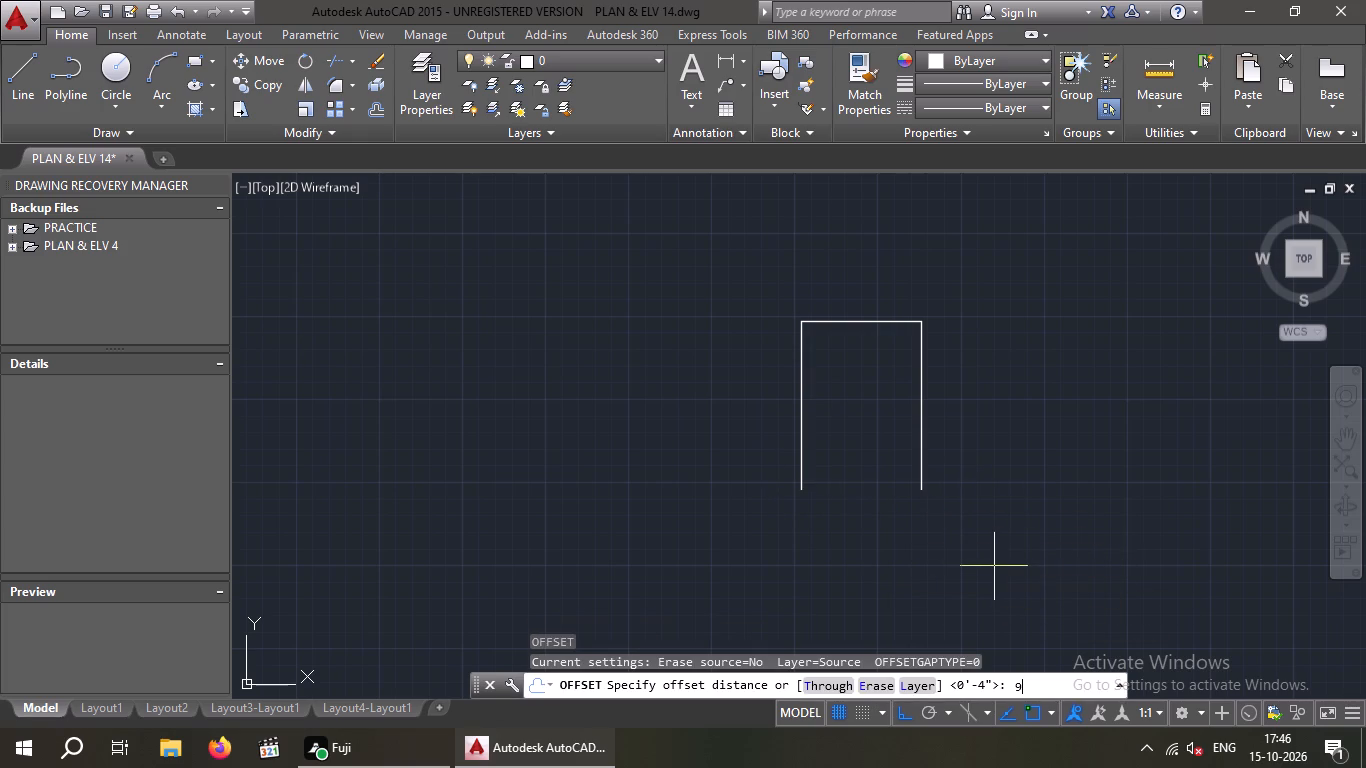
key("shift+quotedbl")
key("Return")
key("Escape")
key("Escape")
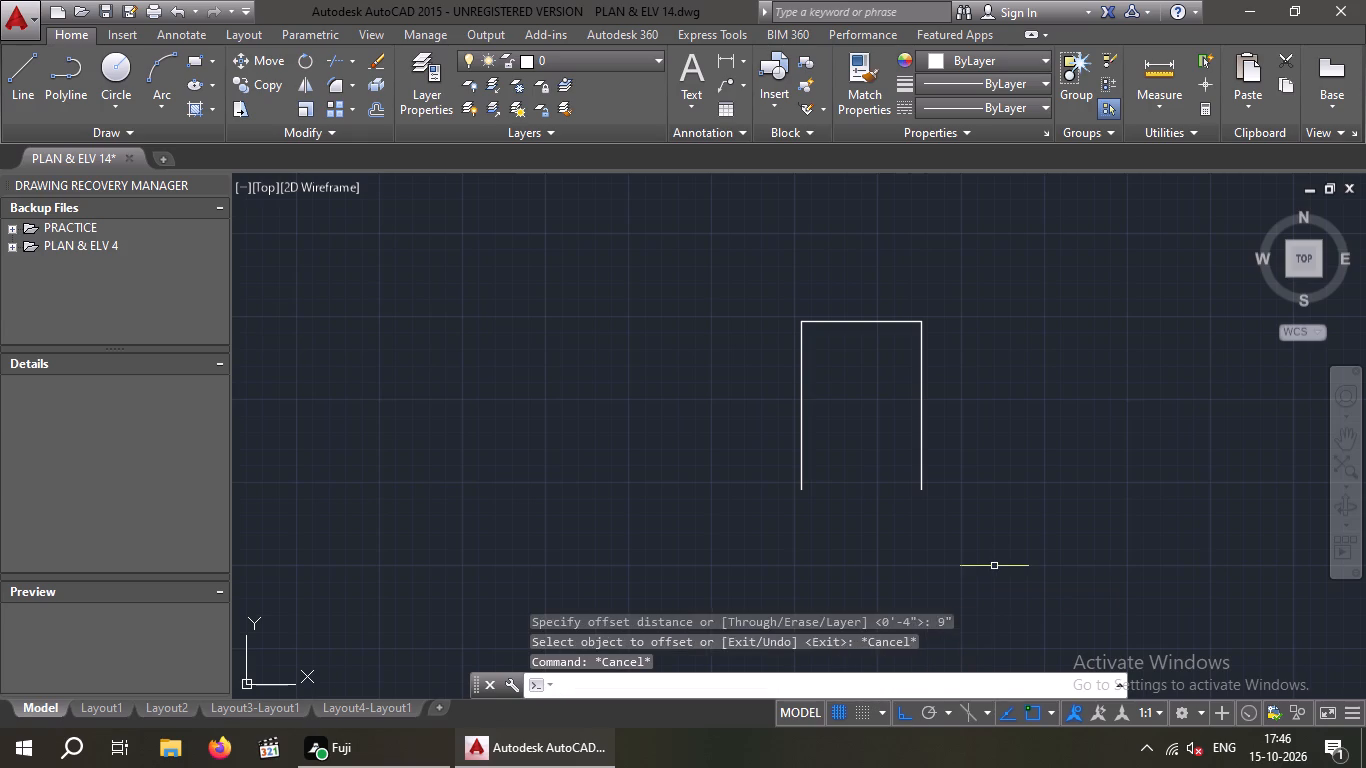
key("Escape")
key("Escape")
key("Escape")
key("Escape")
Close the outline with a bottom line joining the lower ends of the two 42' vertical lines.
key("l")
key("Return")
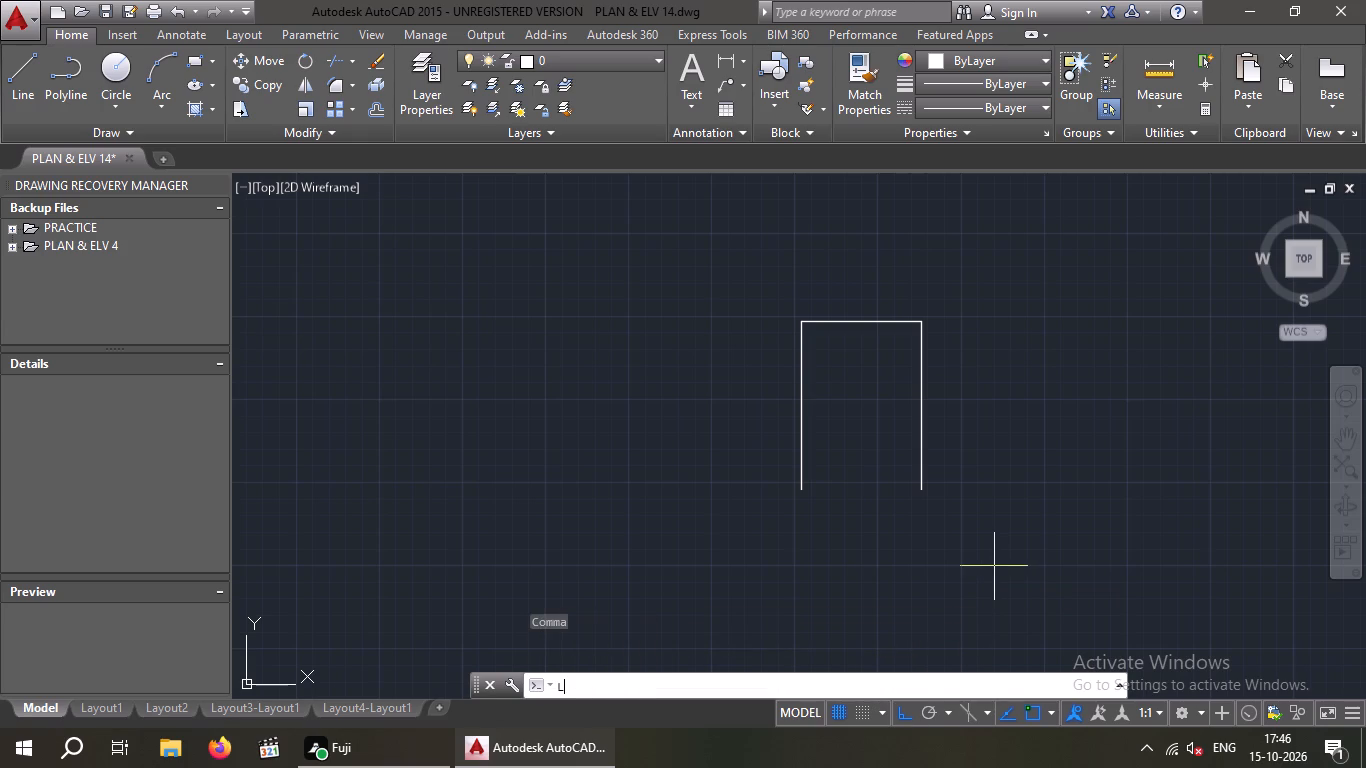
scroll(799, 490, "up", 2)
left_click_drag(808, 494, 819, 494)
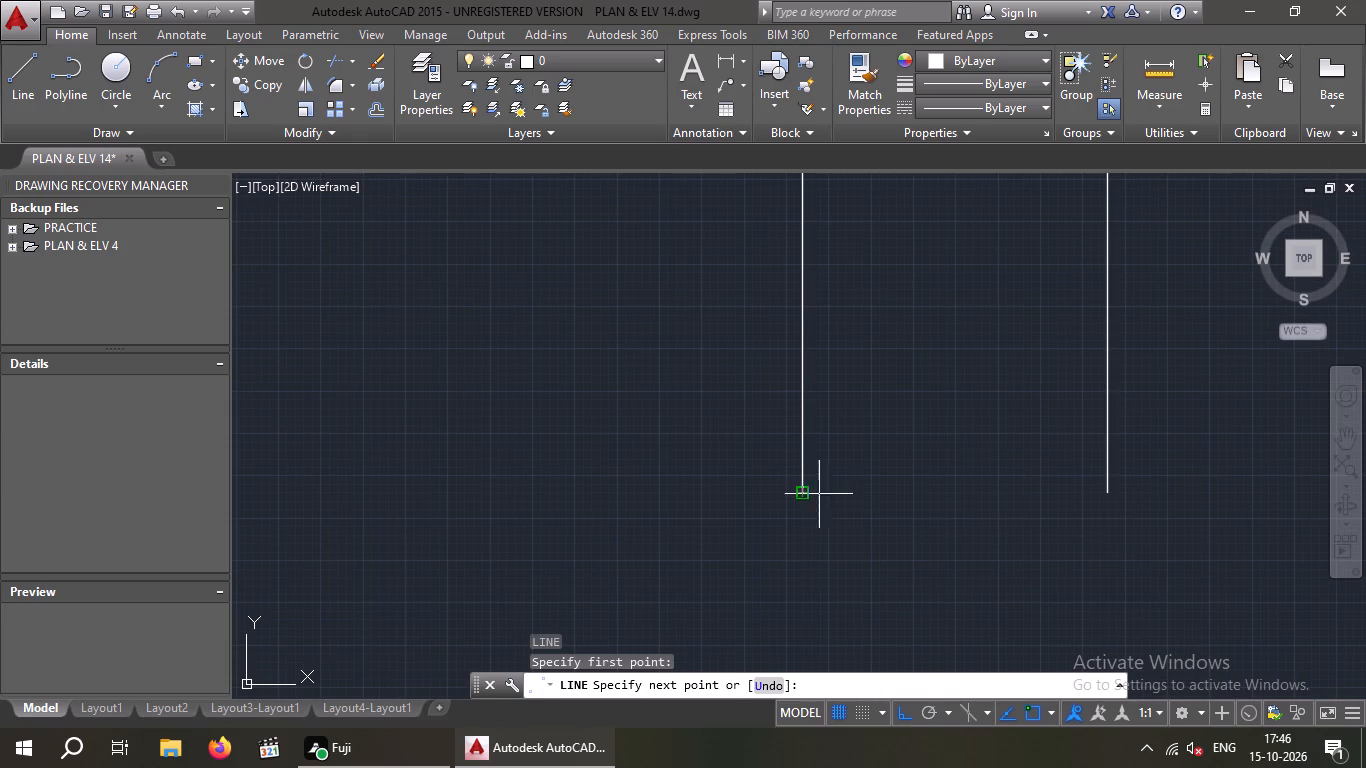
left_click_drag(819, 494, 850, 500)
left_click(1111, 493)
key("Escape")
scroll(913, 550, "down", 1)
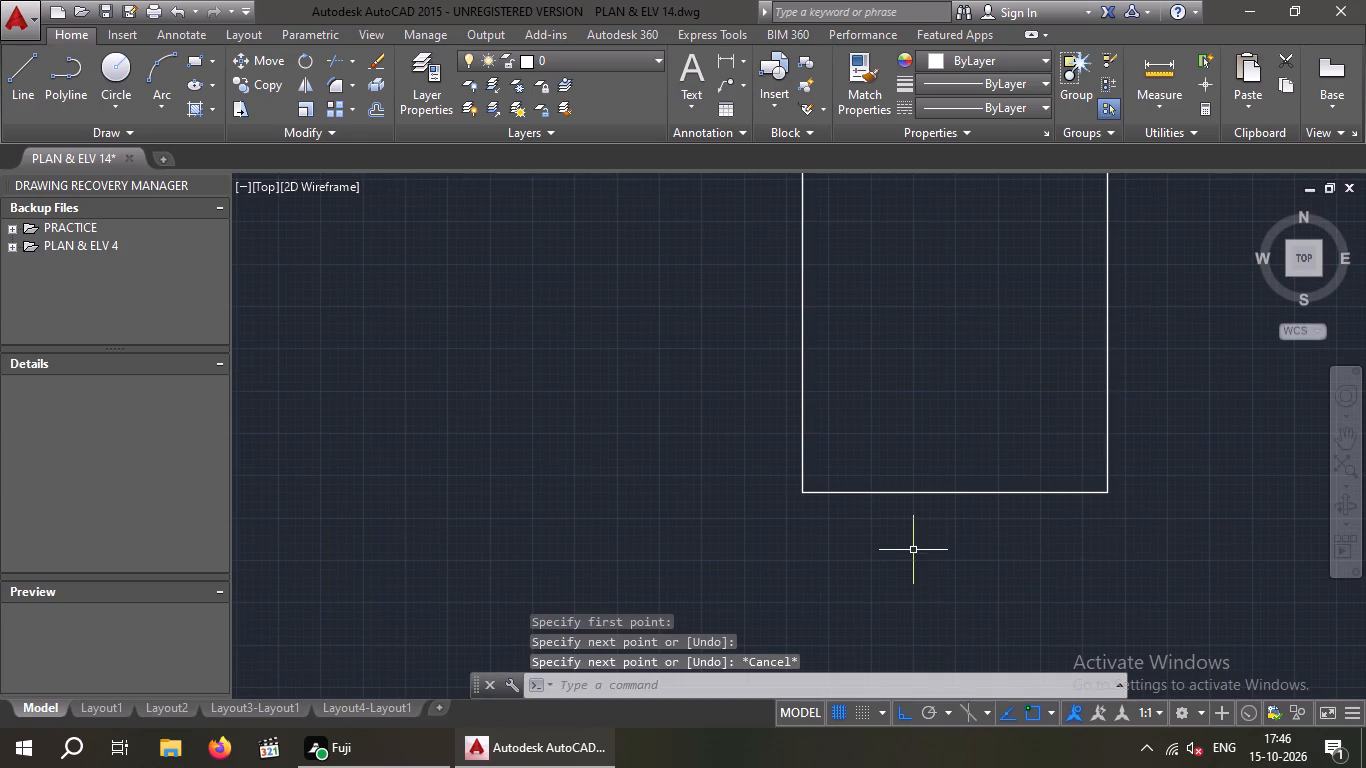
middle_click_drag(912, 549, 759, 559)
scroll(912, 549, "down", 1)
key("Escape")
key("Escape")
scroll(732, 467, "up", 2)
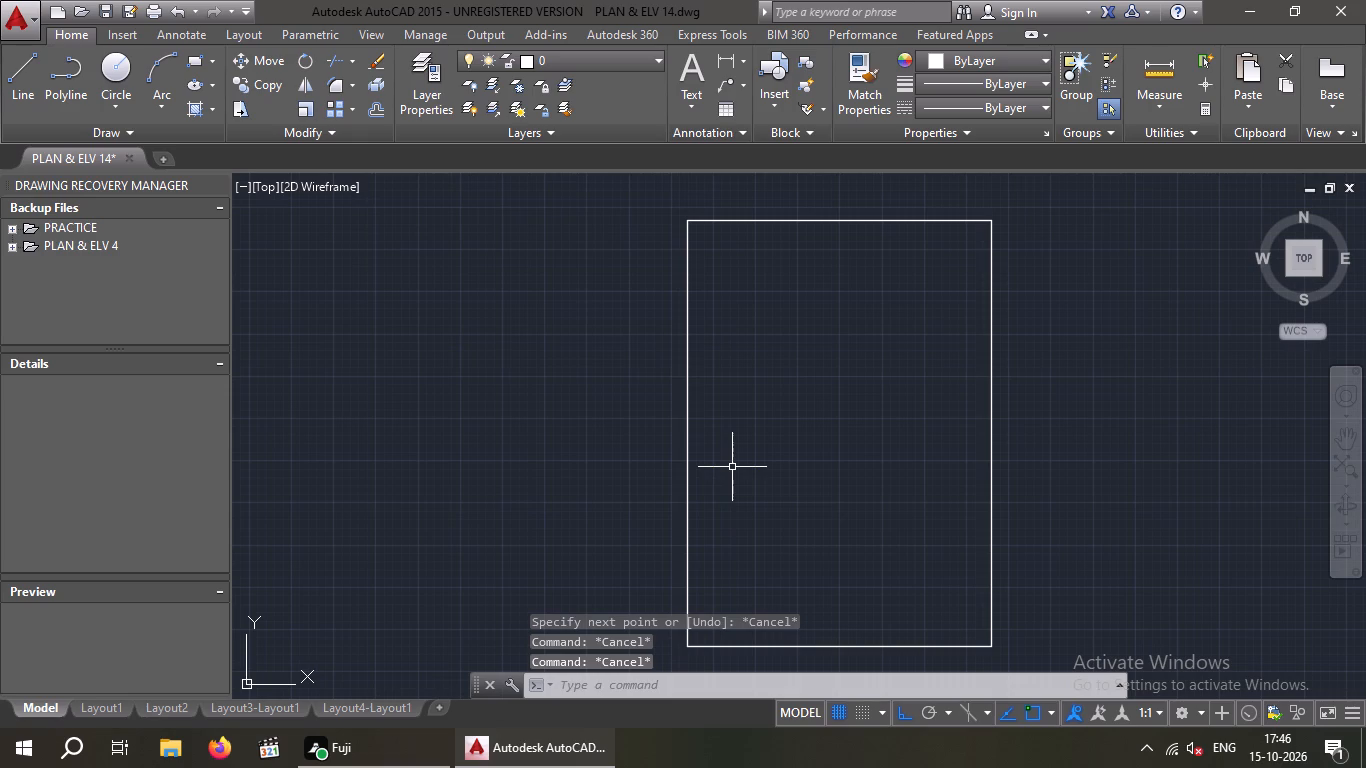
Offset all four sides of the 30' by 42' outline 9" inward to form the exterior wall lines.
key("o")
key("Return")
type("9\"")
key("Return")
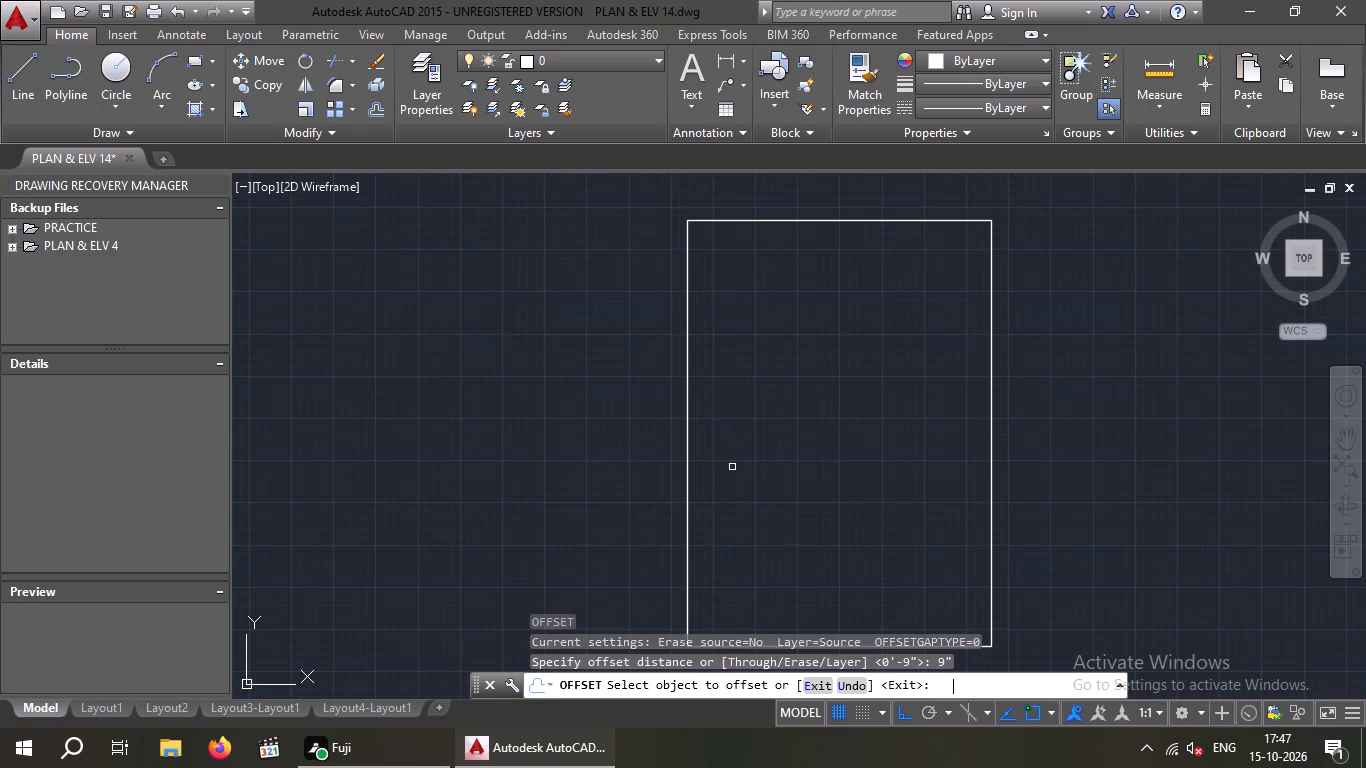
scroll(729, 292, "down", 1)
middle_click_drag(729, 292, 709, 282)
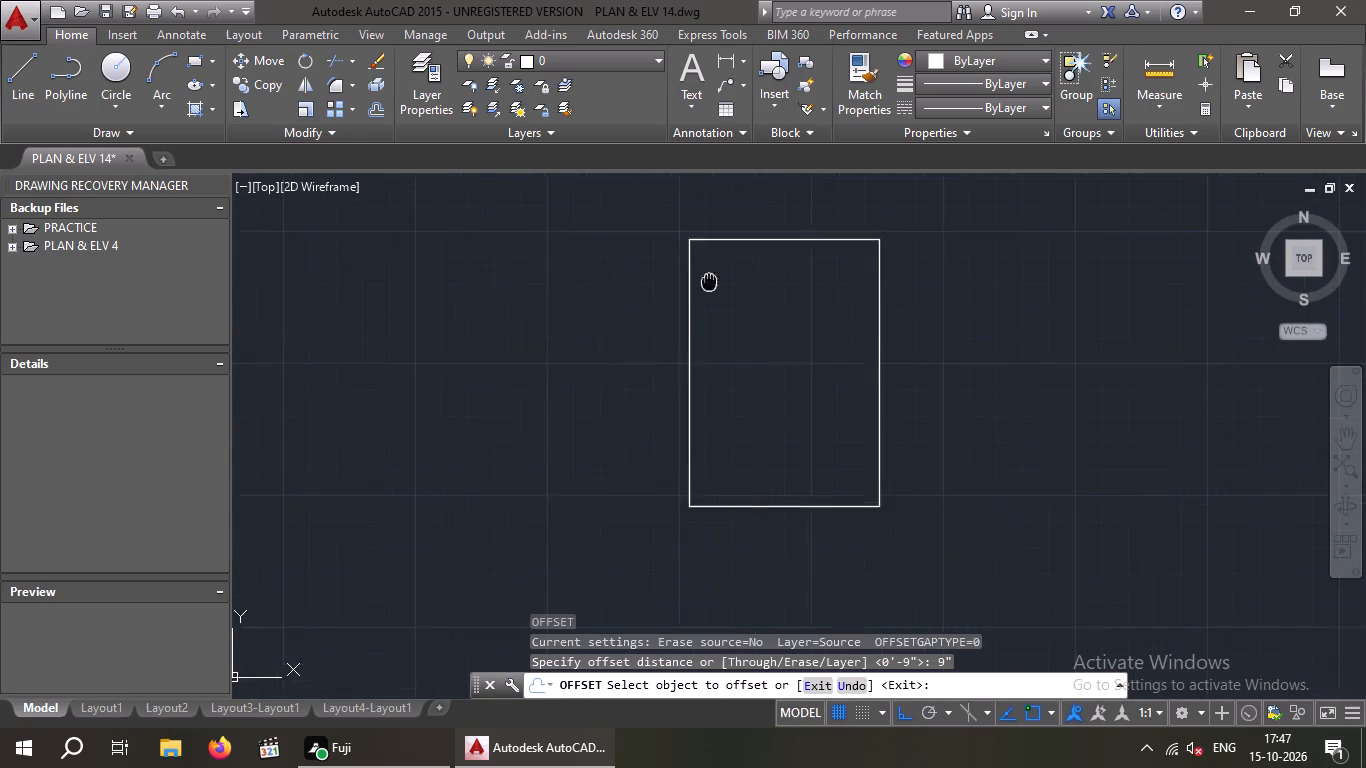
middle_click_drag(709, 282, 663, 243)
left_click_drag(637, 287, 665, 293)
left_click(680, 292)
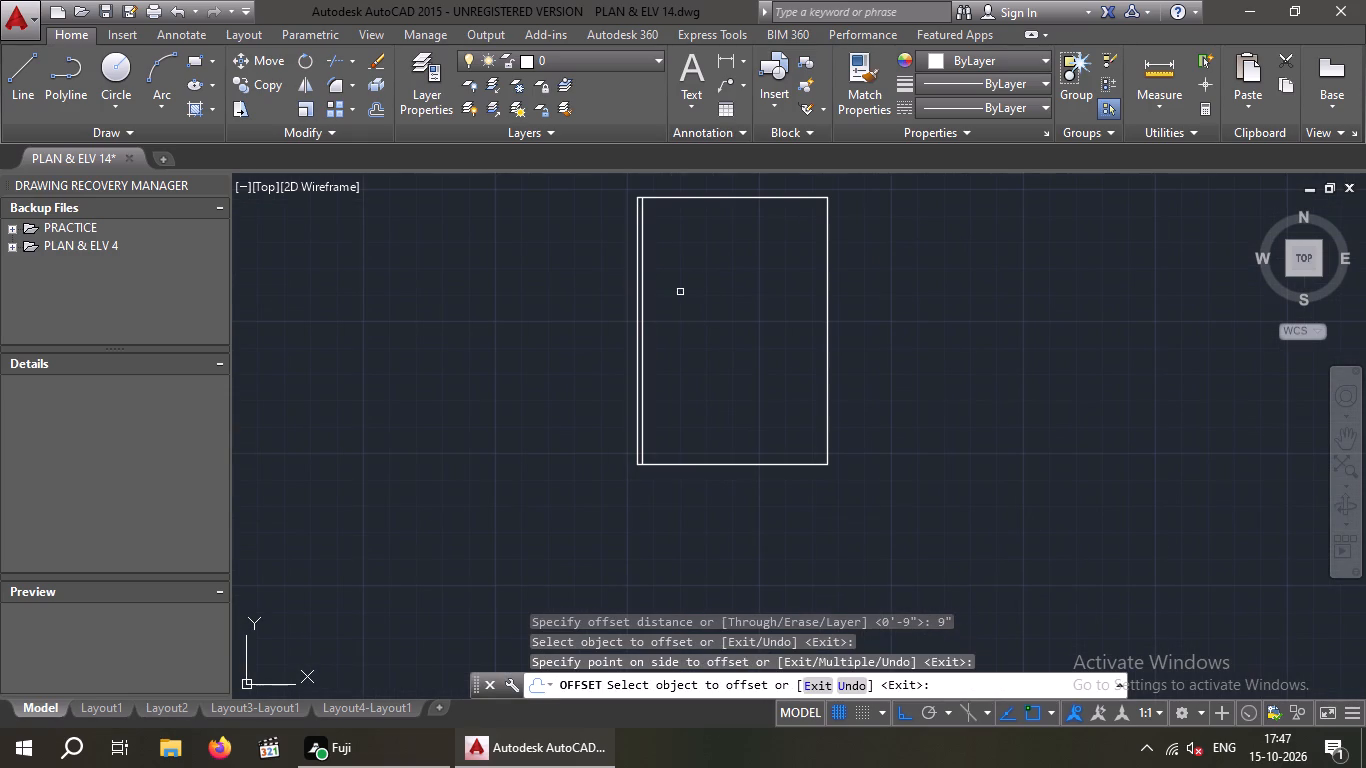
left_click_drag(724, 199, 724, 226)
left_click(725, 239)
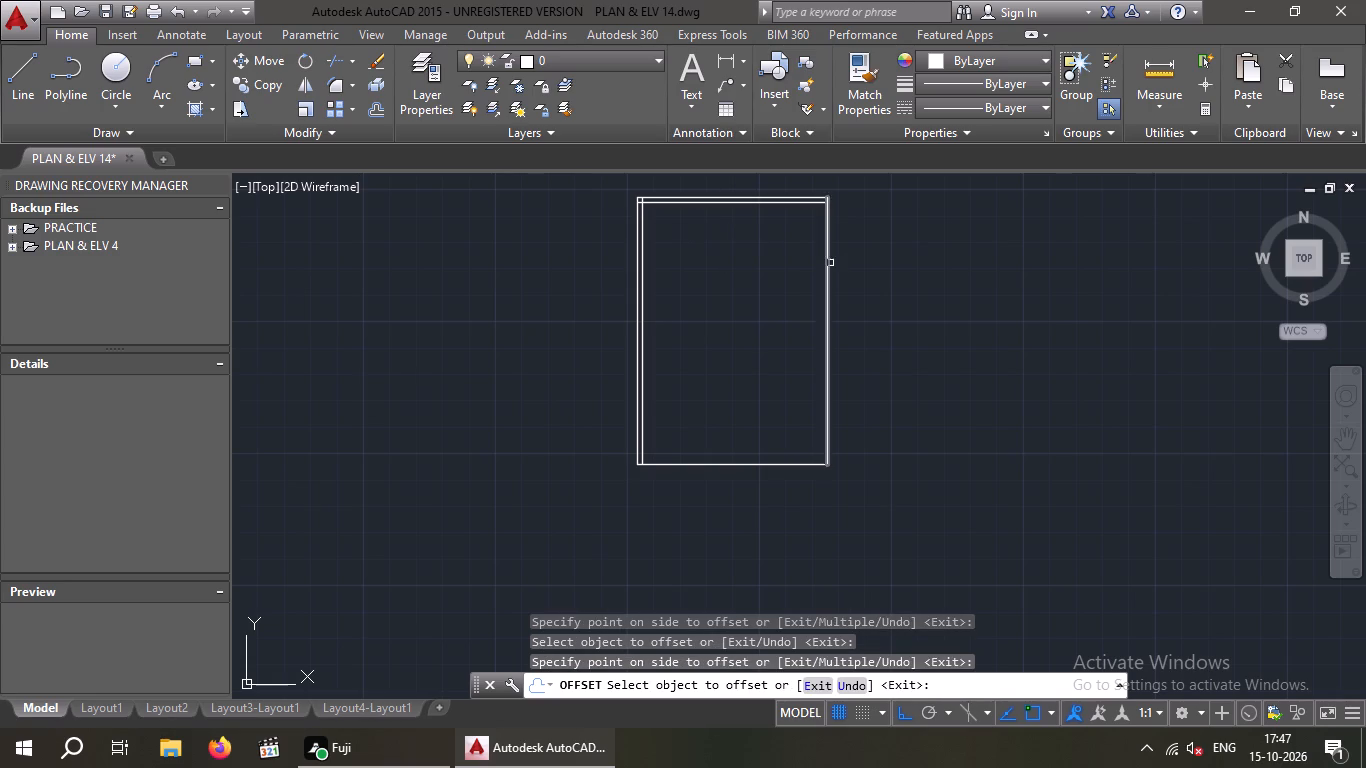
left_click_drag(829, 263, 790, 274)
left_click_drag(780, 277, 775, 286)
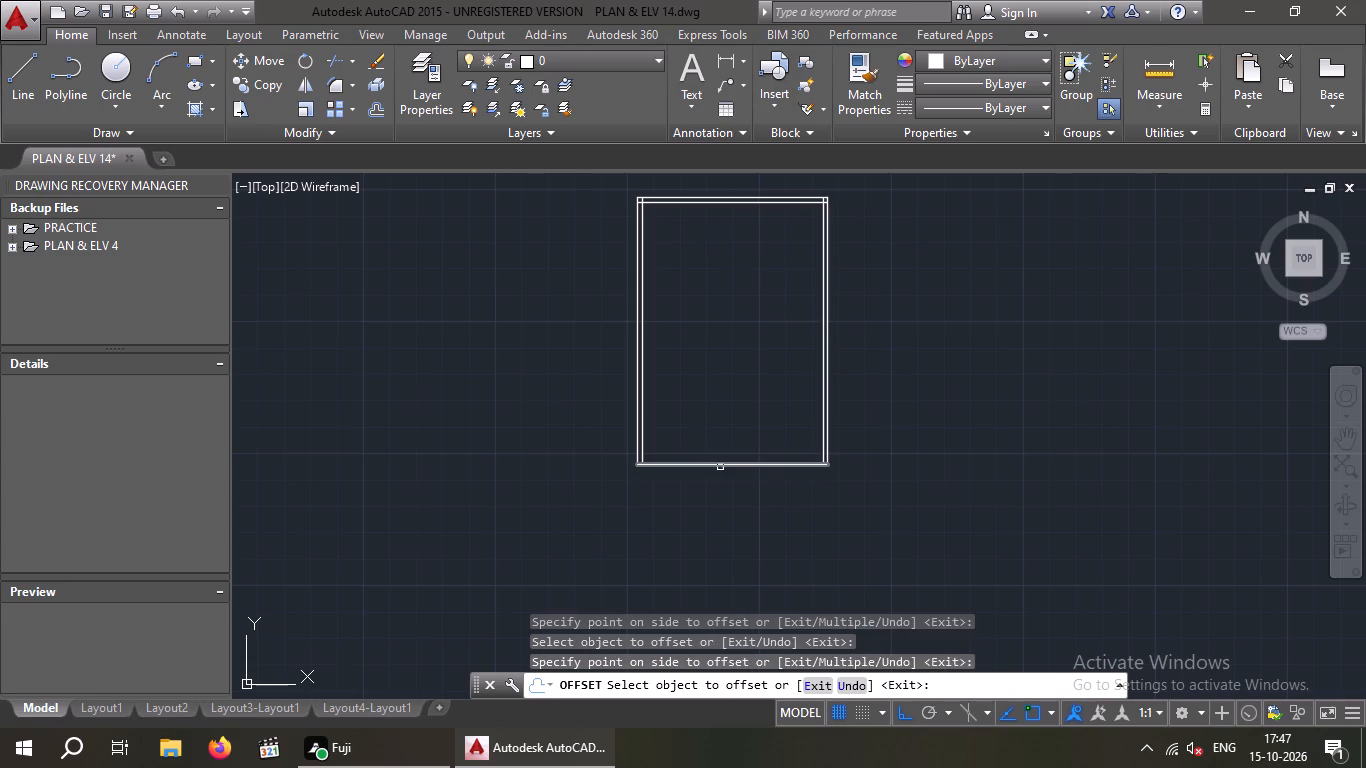
left_click_drag(722, 466, 722, 451)
left_click(730, 408)
key("Escape")
key("Escape")
Trim the overlapping inner wall line ends at the outline's southwest corner.
type("TR")
key("space")
key("space")
scroll(633, 484, "up", 5)
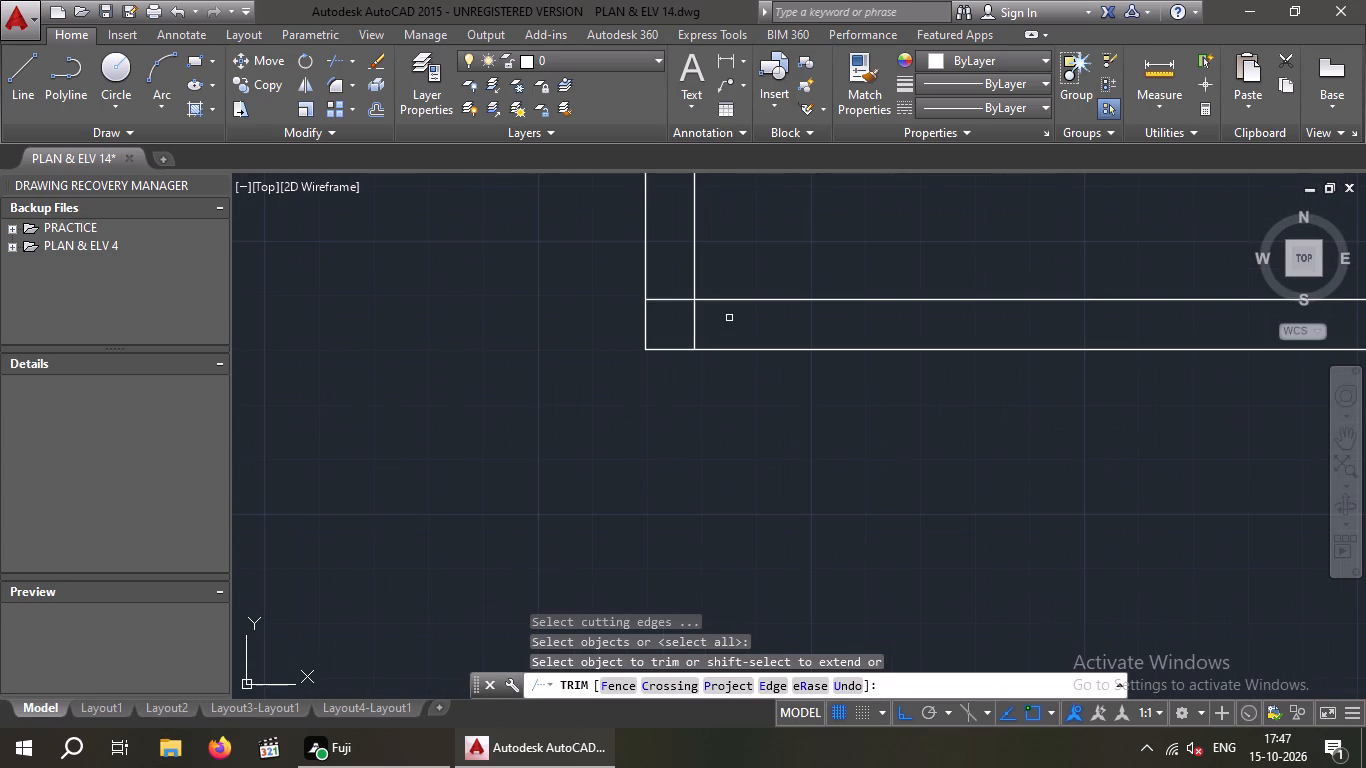
left_click_drag(729, 317, 694, 328)
left_click(674, 325)
left_click_drag(684, 336, 682, 319)
left_click(673, 281)
Trim the overlapping inner wall line ends at the southeast corner.
scroll(666, 306, "down", 3)
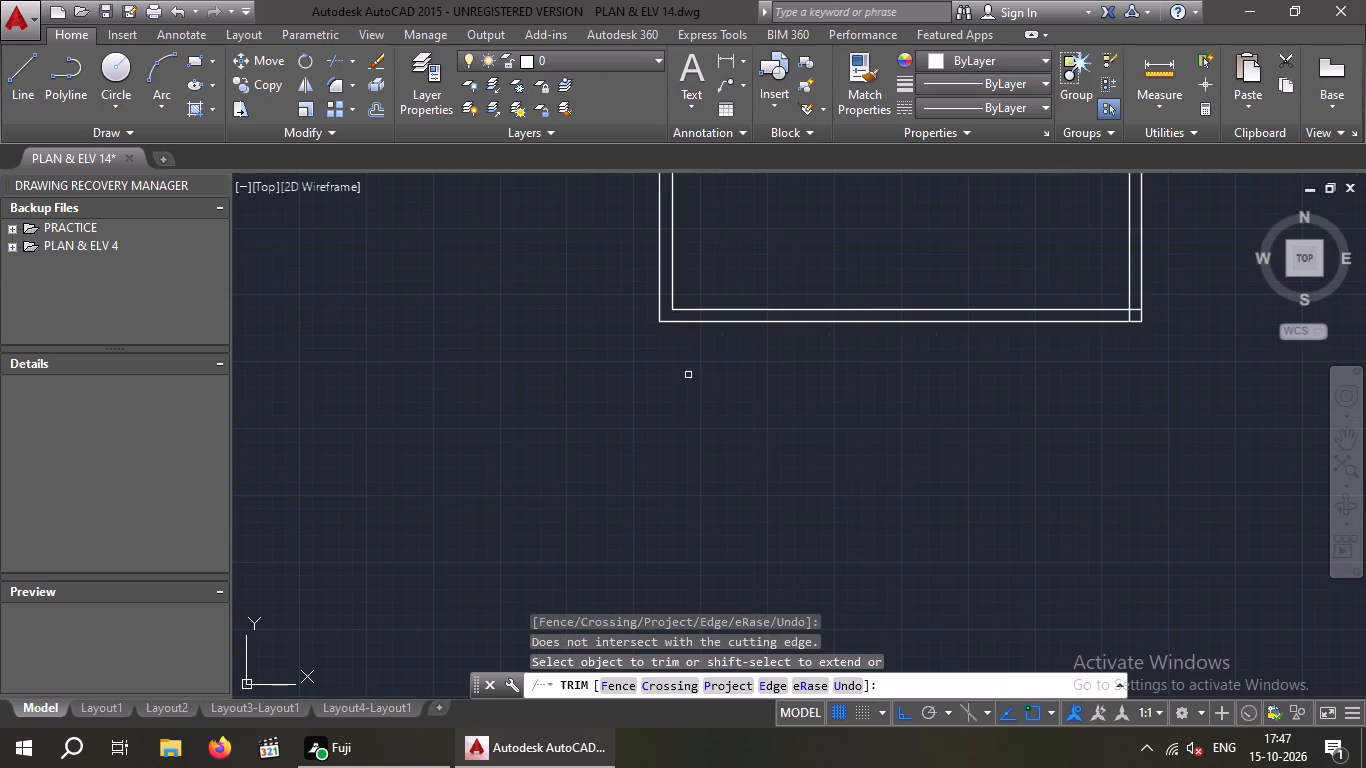
middle_click_drag(703, 384, 74, 440)
scroll(498, 377, "up", 5)
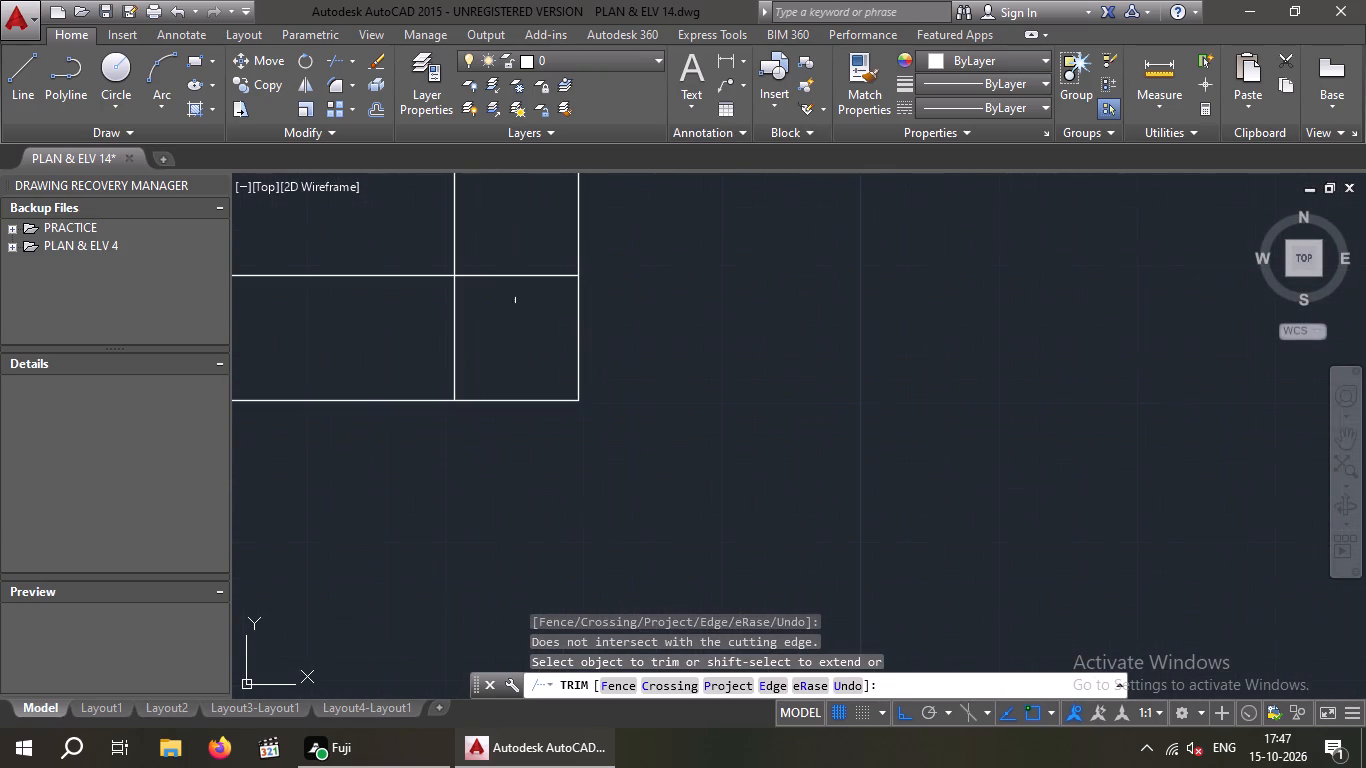
left_click_drag(539, 237, 541, 315)
left_click(541, 319)
left_click_drag(543, 323, 383, 347)
left_click_drag(382, 345, 394, 351)
Trim the overlapping inner wall line ends at the northwest corner.
scroll(406, 354, "down", 3)
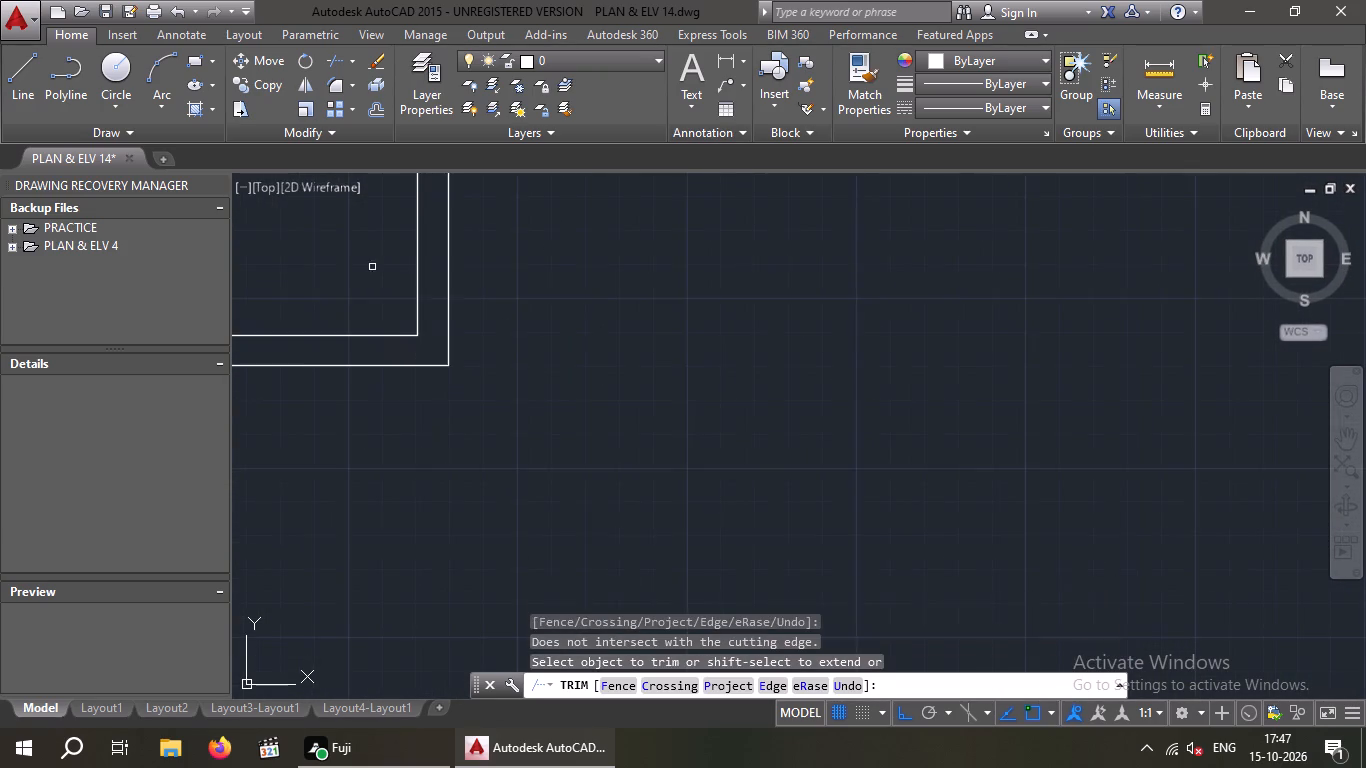
scroll(367, 243, "down", 1)
middle_click_drag(372, 249, 500, 389)
scroll(482, 361, "down", 3)
middle_click_drag(456, 351, 596, 599)
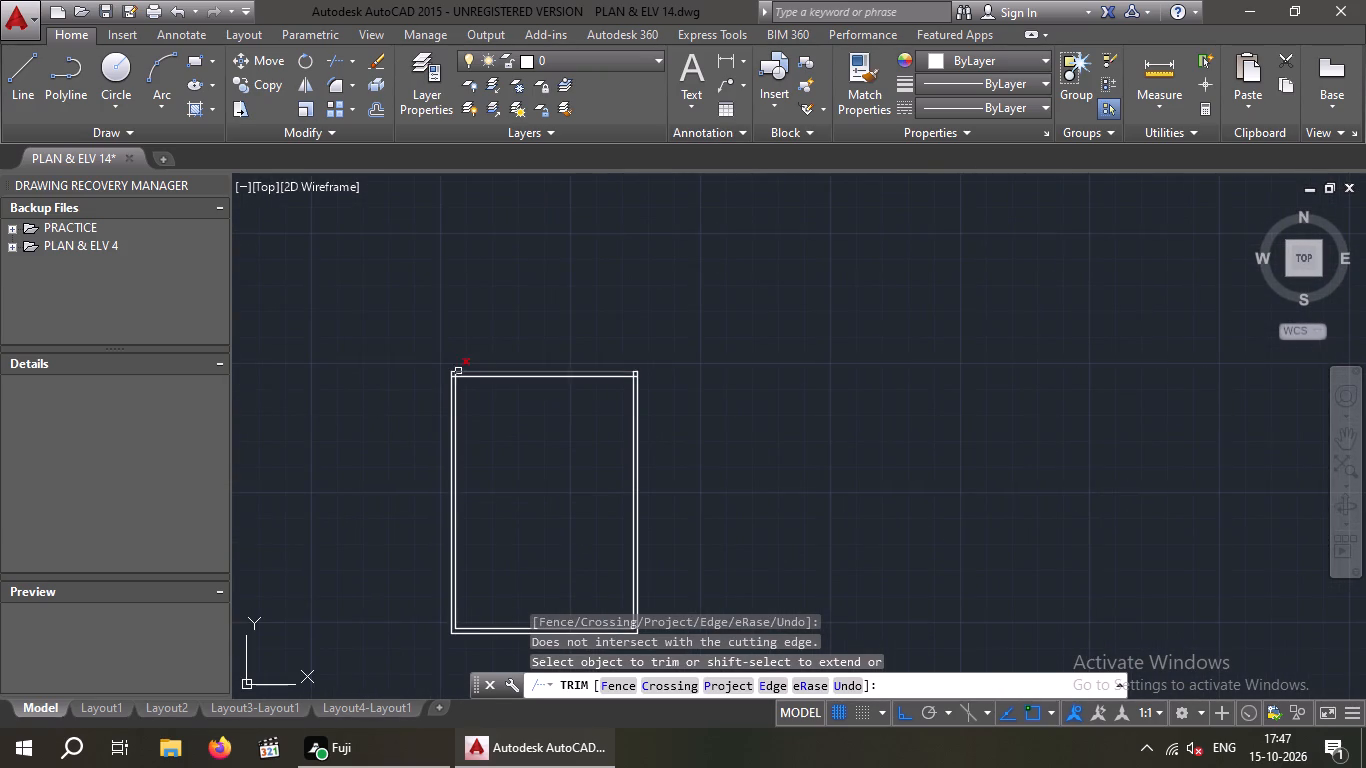
scroll(455, 371, "up", 7)
left_click_drag(559, 385, 490, 388)
left_click_drag(456, 382, 450, 391)
left_click_drag(384, 541, 378, 452)
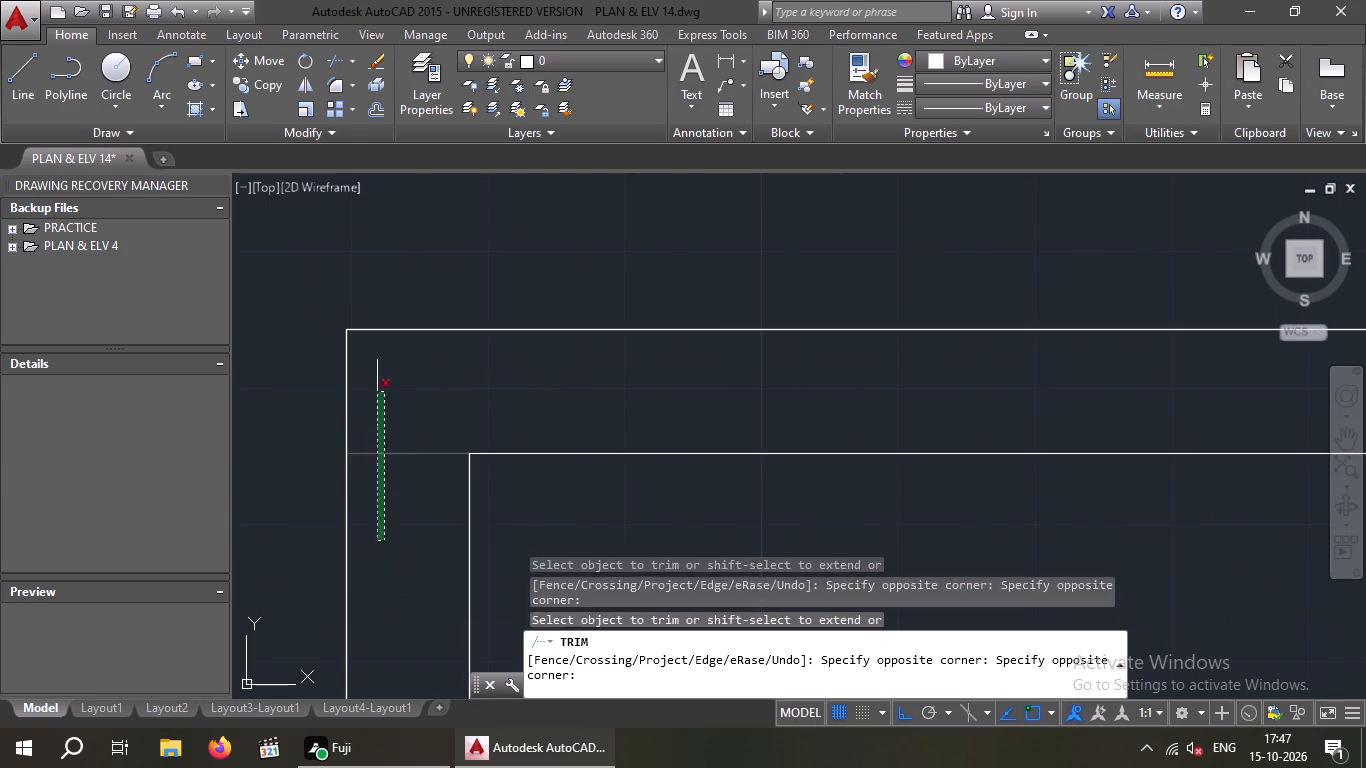
left_click_drag(377, 392, 390, 402)
Trim the overlapping inner wall line ends at the northeast corner and finish trimming.
scroll(407, 410, "down", 4)
scroll(691, 491, "down", 1)
middle_click_drag(678, 489, 278, 404)
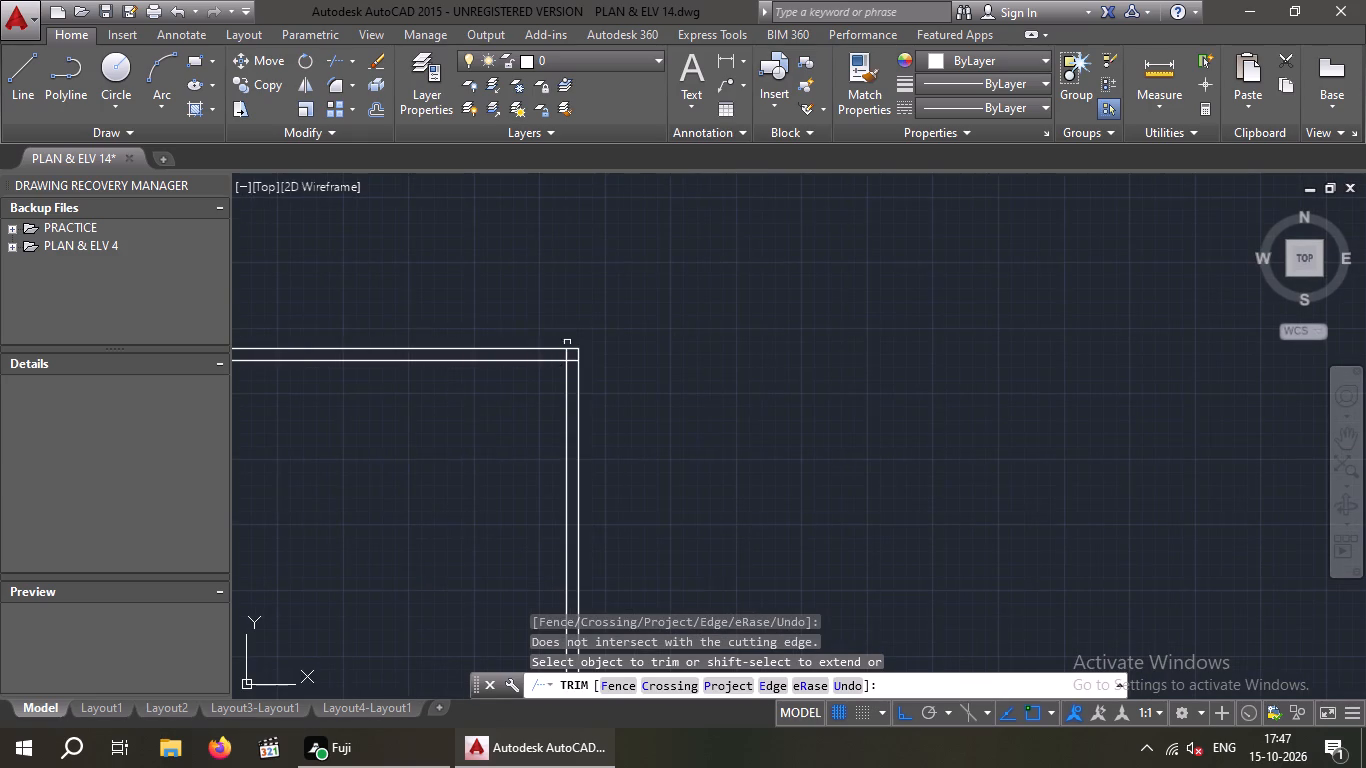
scroll(567, 353, "up", 6)
left_click_drag(611, 331, 439, 349)
left_click_drag(408, 349, 412, 363)
left_click_drag(598, 566, 579, 431)
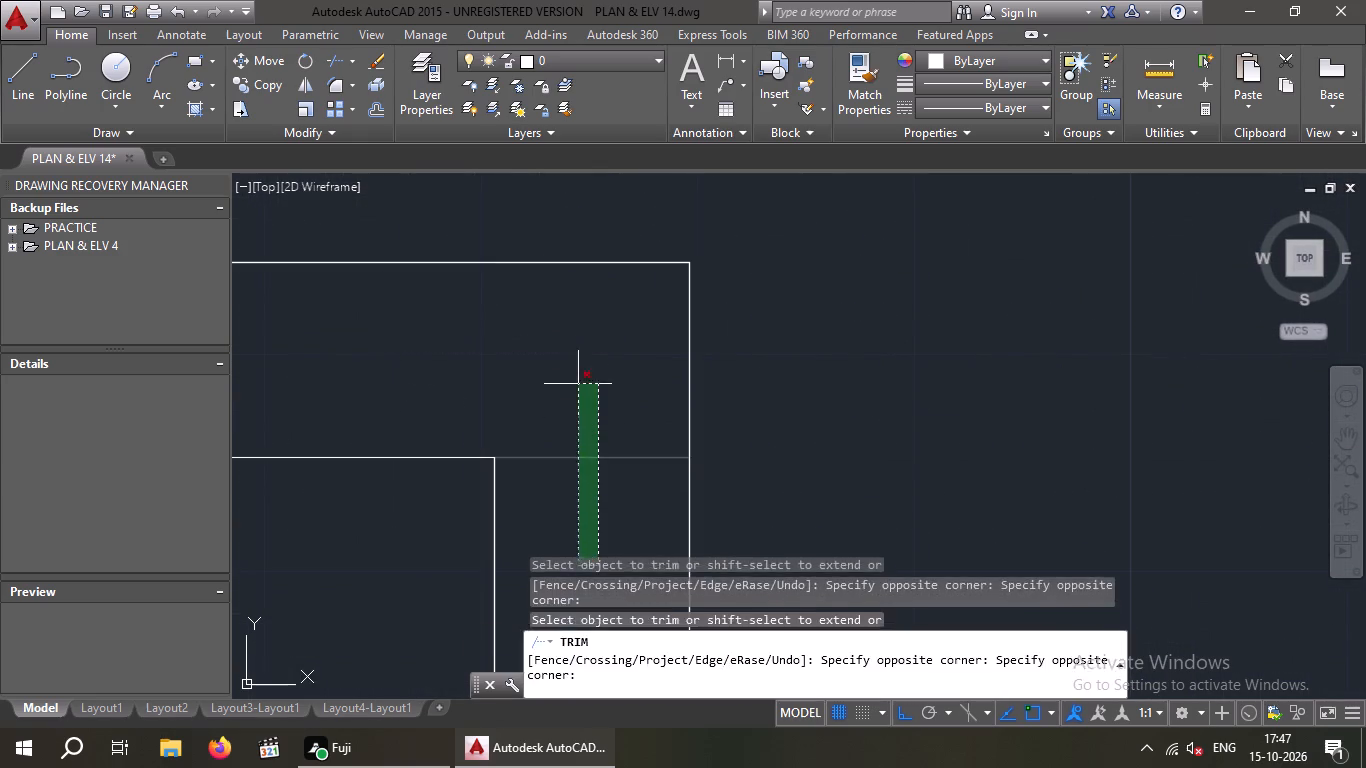
left_click(578, 384)
scroll(576, 383, "down", 4)
scroll(779, 399, "down", 2)
key("Escape")
key("Escape")
Offset the inner line of the east wall 12' to the west for a vertical partition.
middle_click_drag(775, 403, 781, 362)
scroll(769, 368, "down", 2)
middle_click_drag(780, 391, 782, 355)
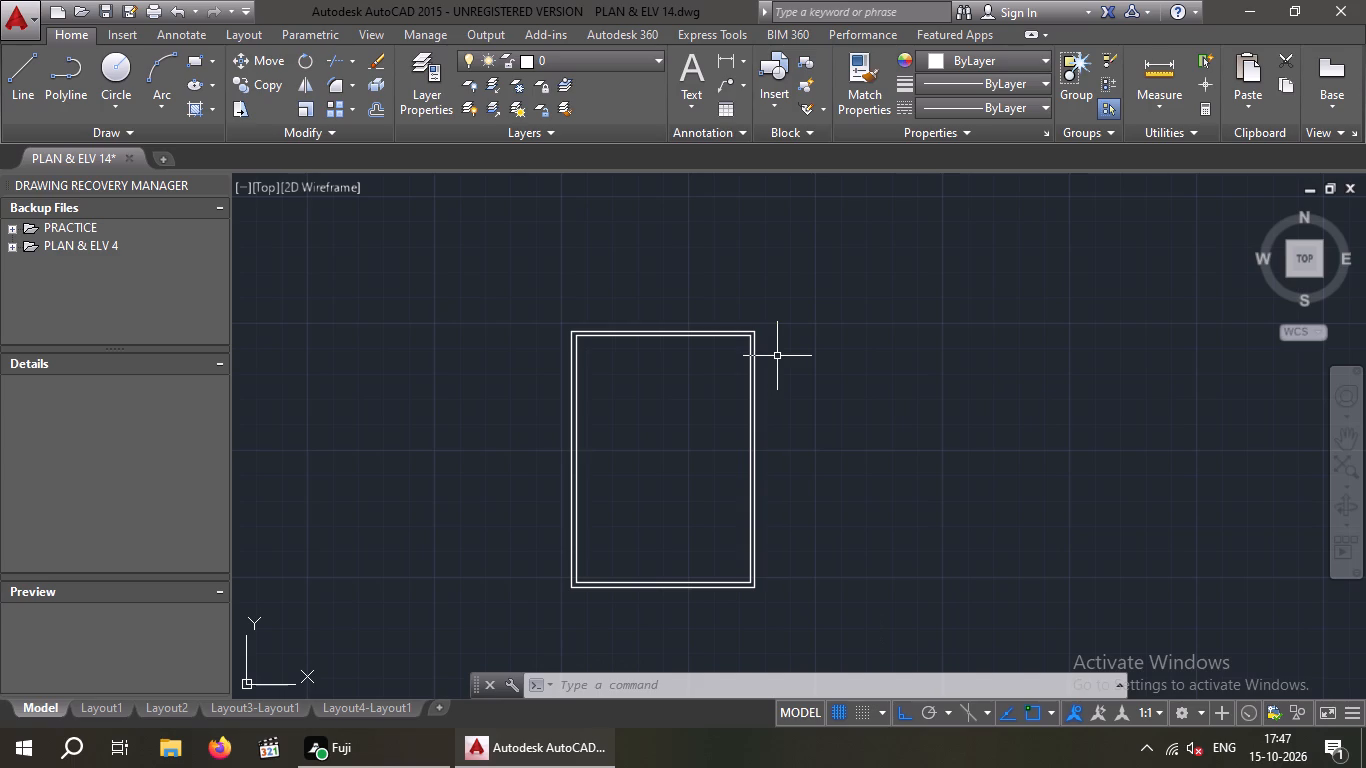
key("o")
key("Return")
type("12'")
key("Return")
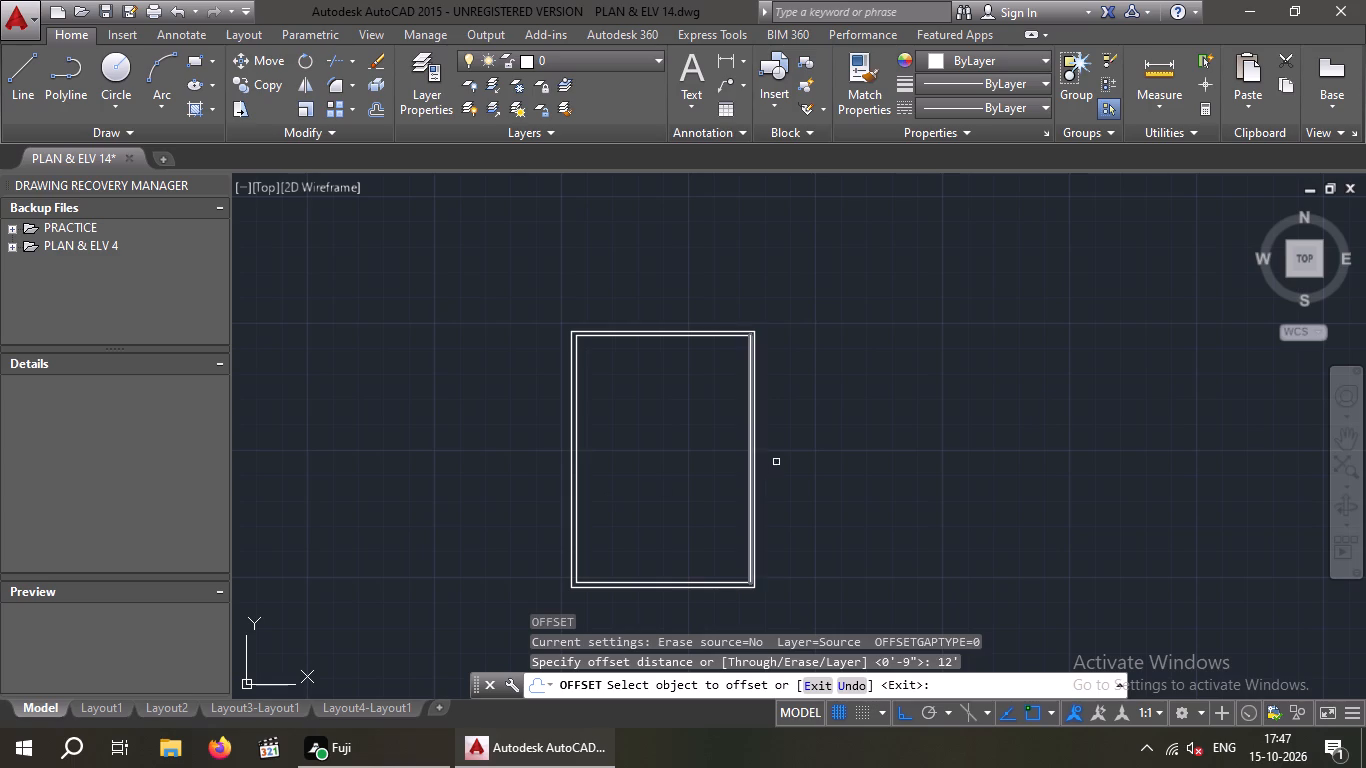
scroll(740, 469, "up", 1)
left_click_drag(754, 464, 612, 474)
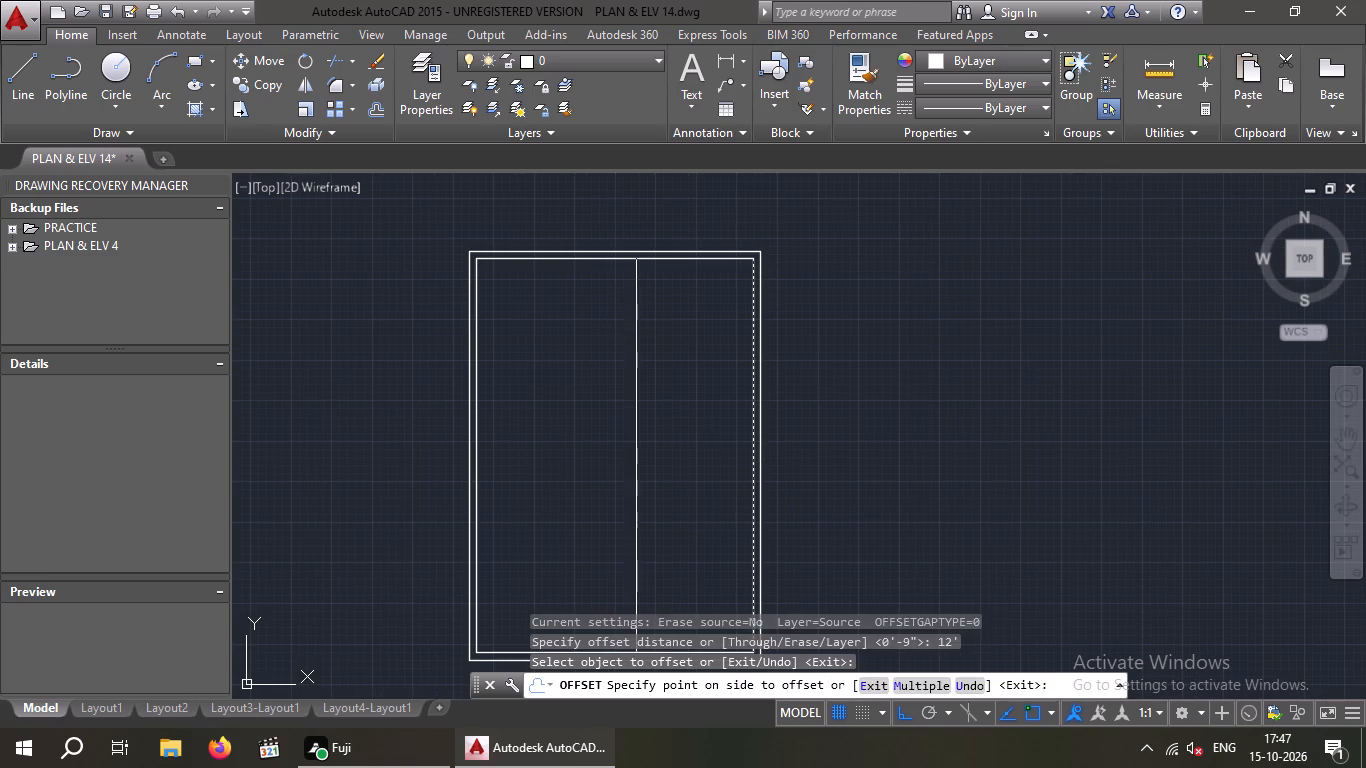
left_click(579, 471)
key("Escape")
key("Escape")
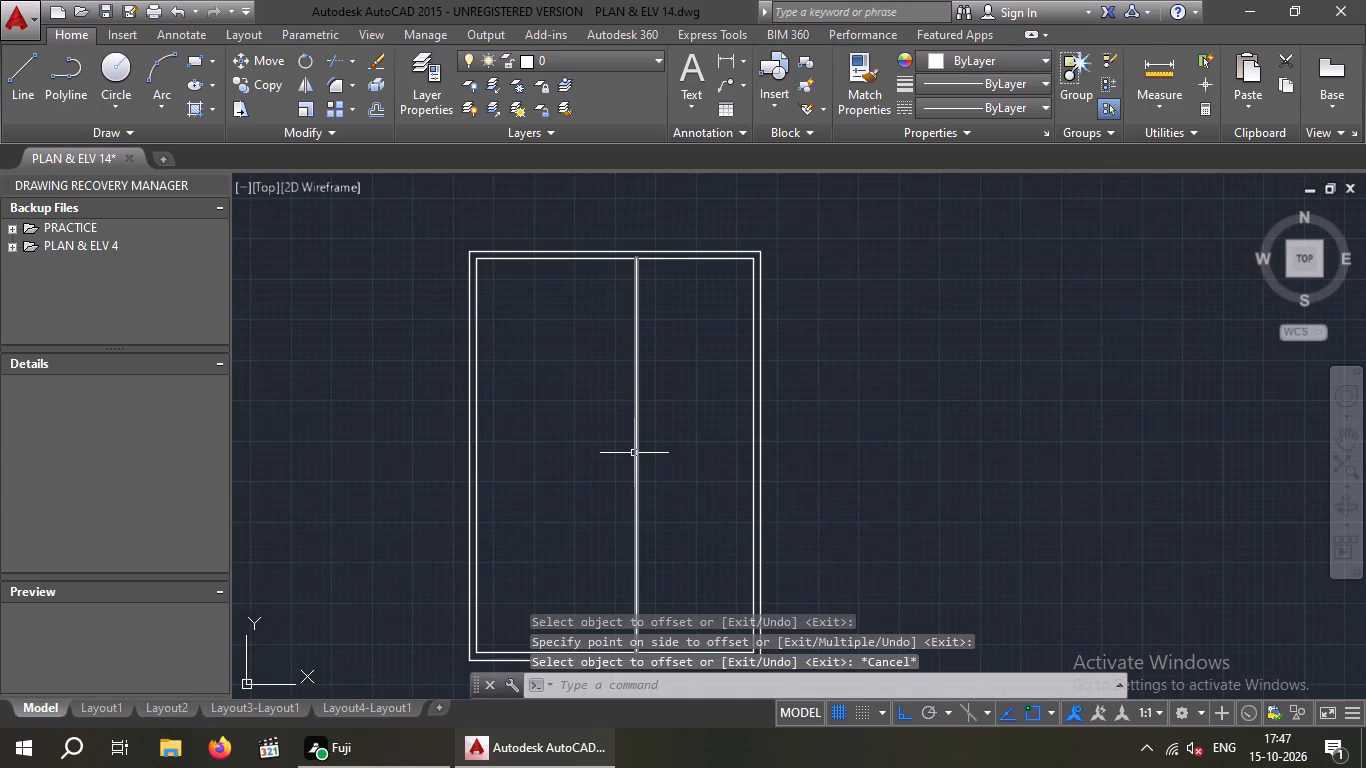
Offset the vertical partition line 6" to the west to give the partition its thickness.
key("o")
key("Return")
key("6")
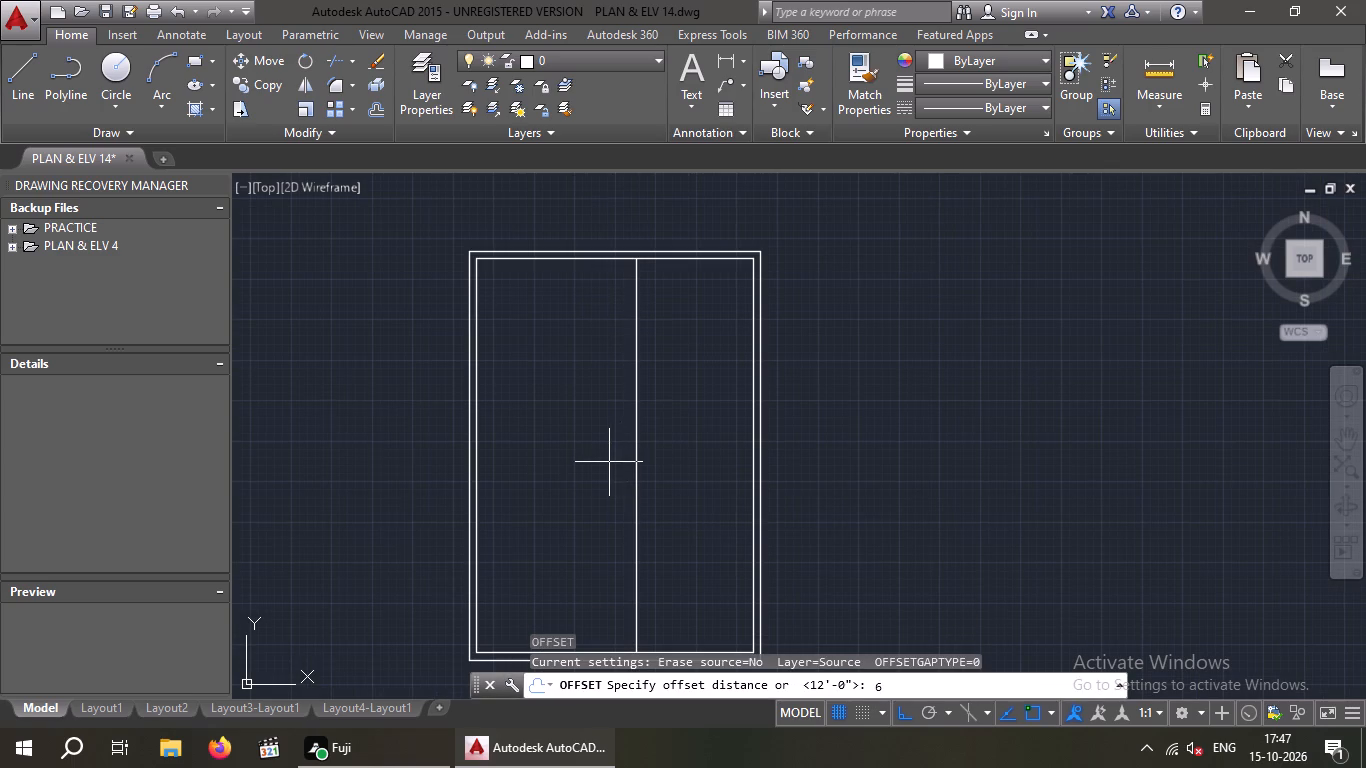
key("shift+quotedbl")
key("Return")
left_click_drag(638, 452, 620, 454)
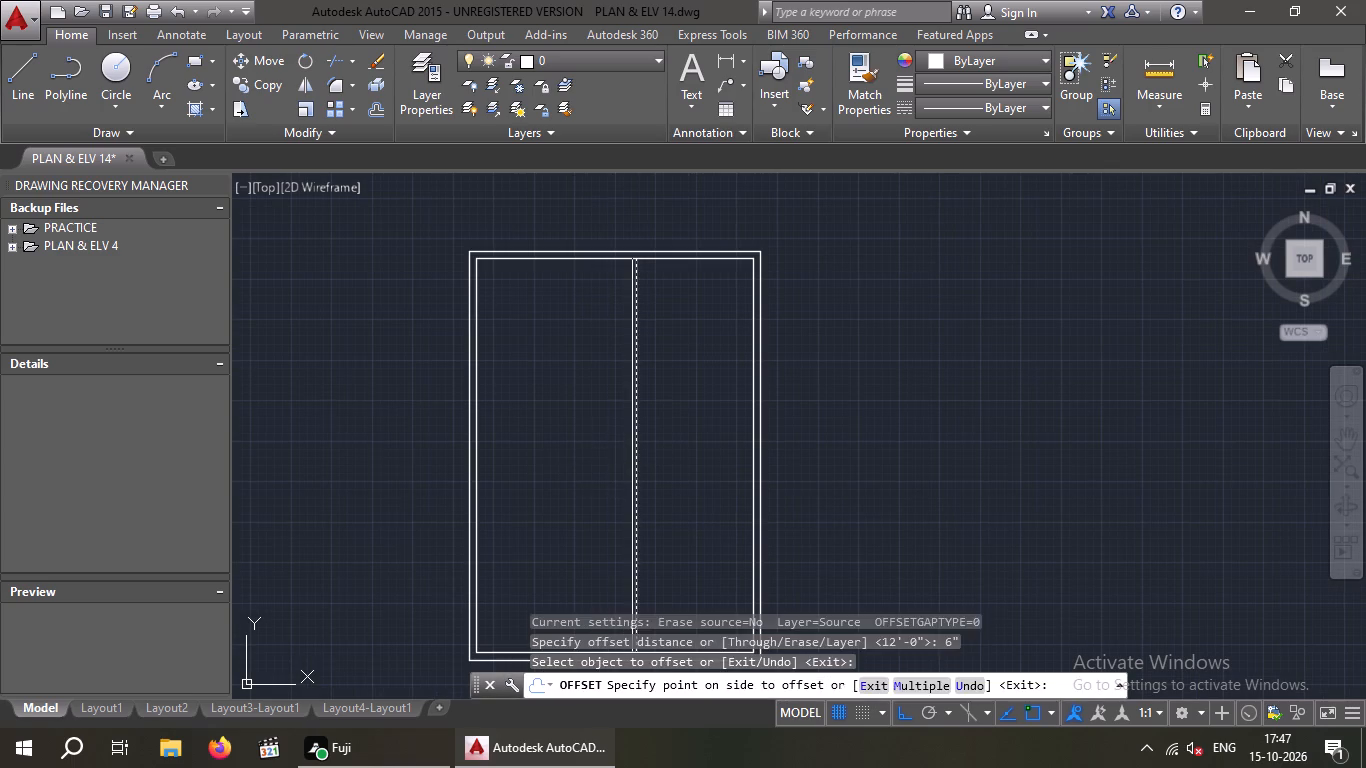
left_click(590, 461)
key("Escape")
key("Escape")
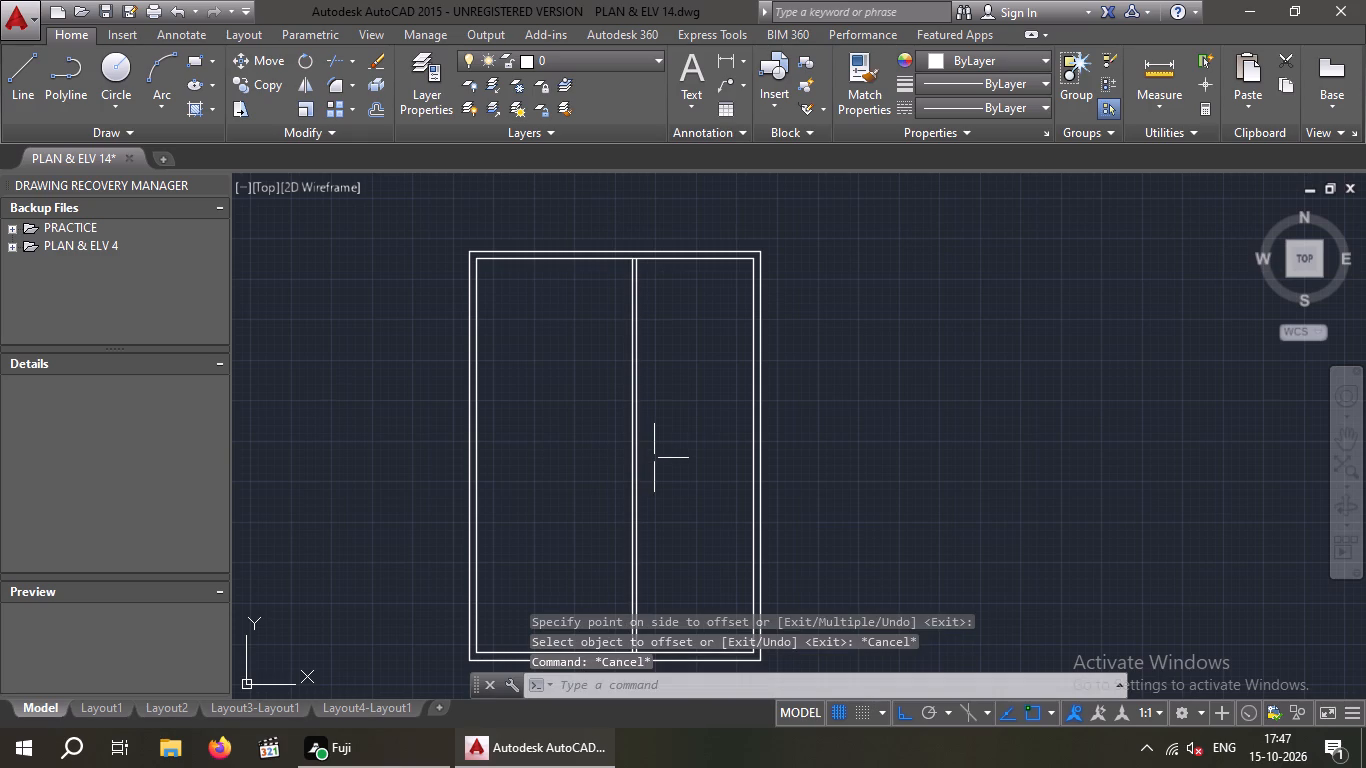
Offset the inner line of the north wall 12' to the south for a horizontal partition.
key("o")
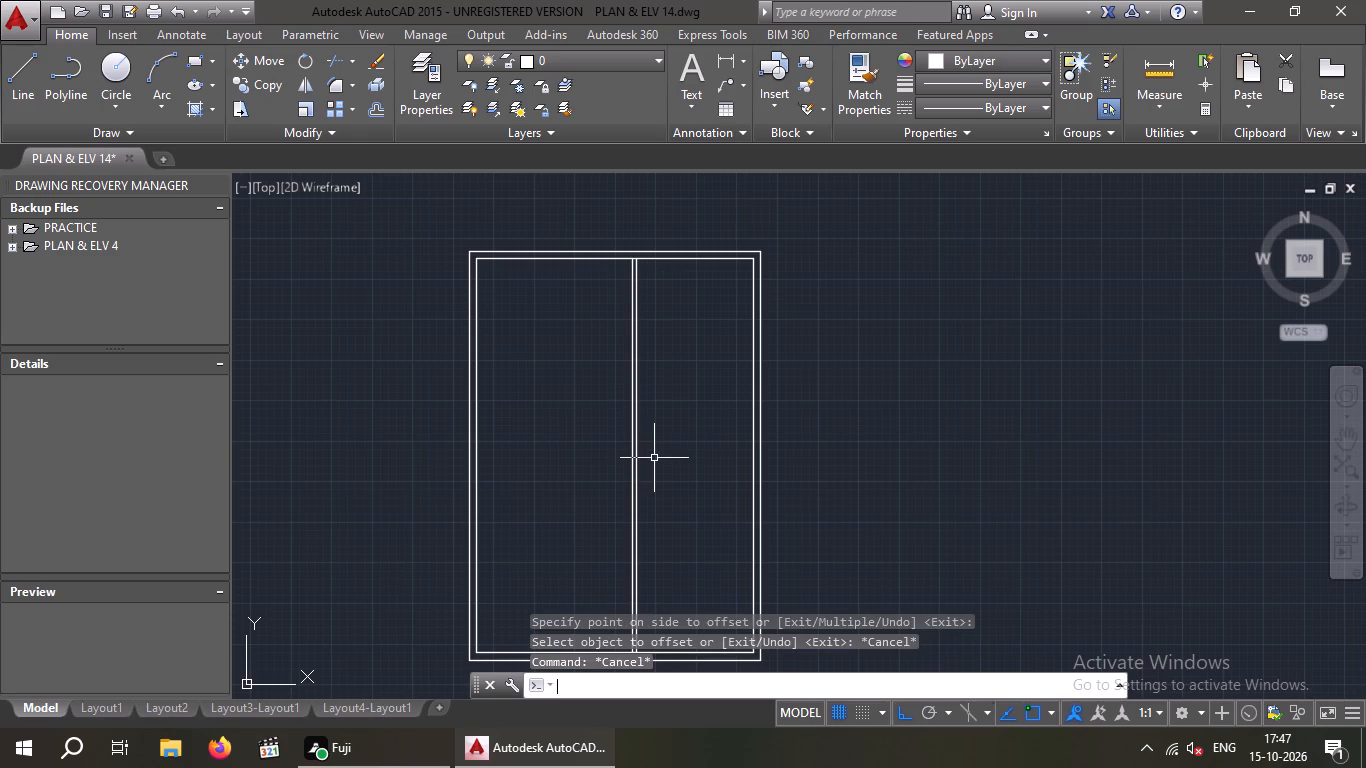
key("Return")
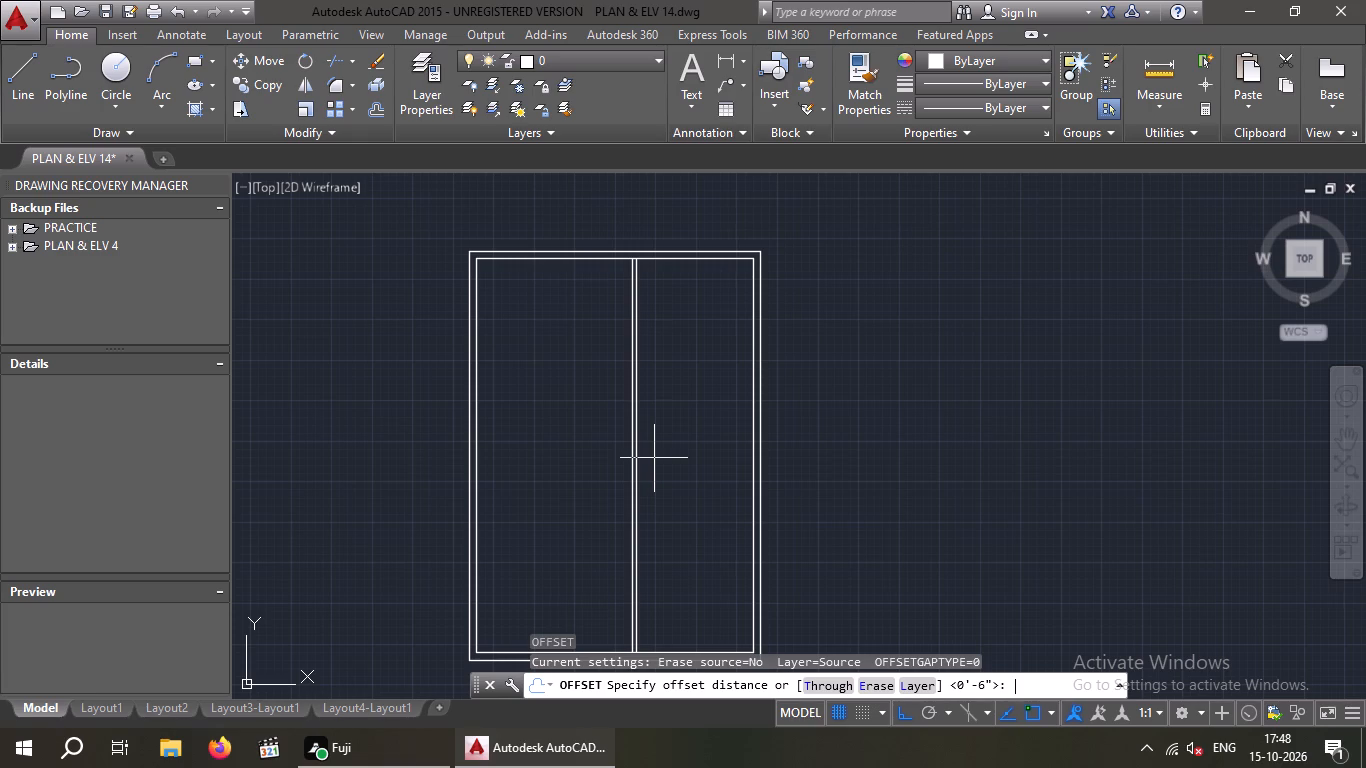
type("12")
key("apostrophe")
key("Return")
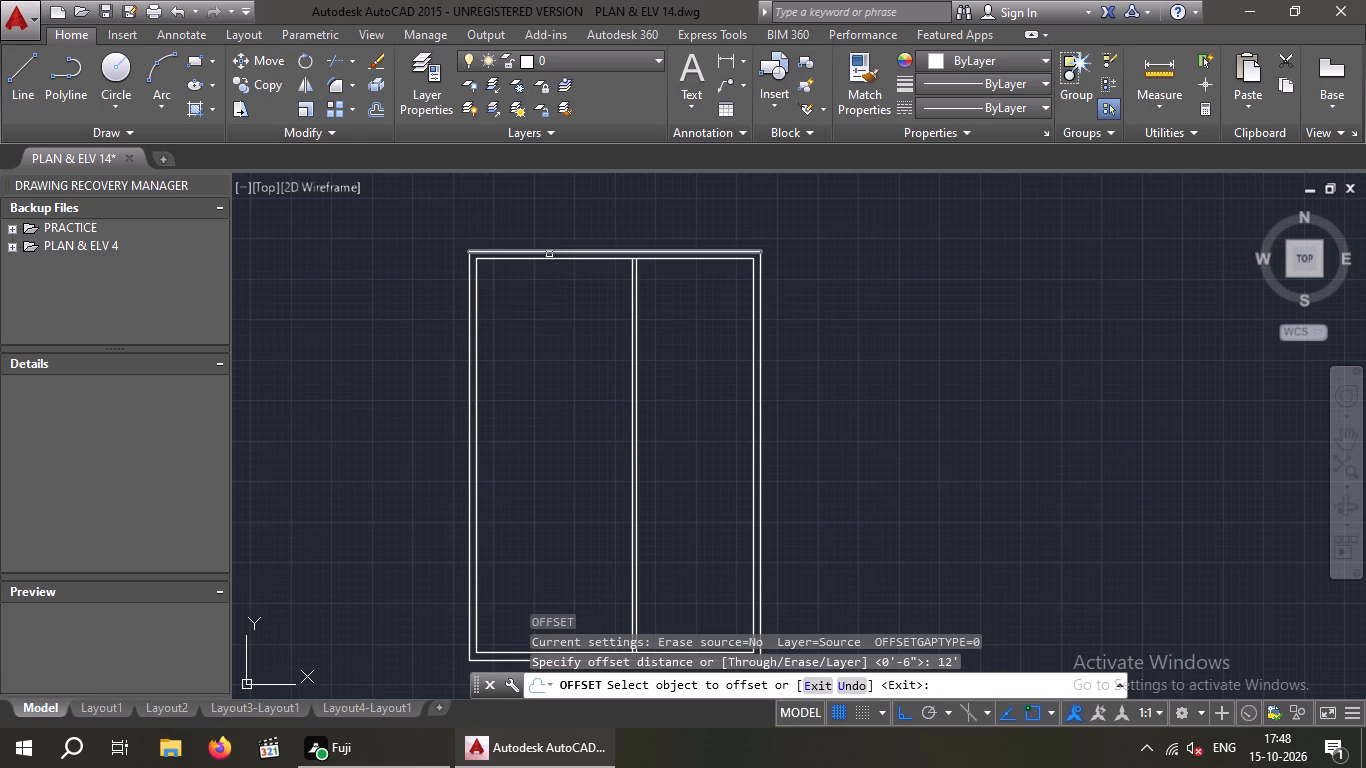
left_click_drag(552, 259, 553, 286)
left_click(553, 315)
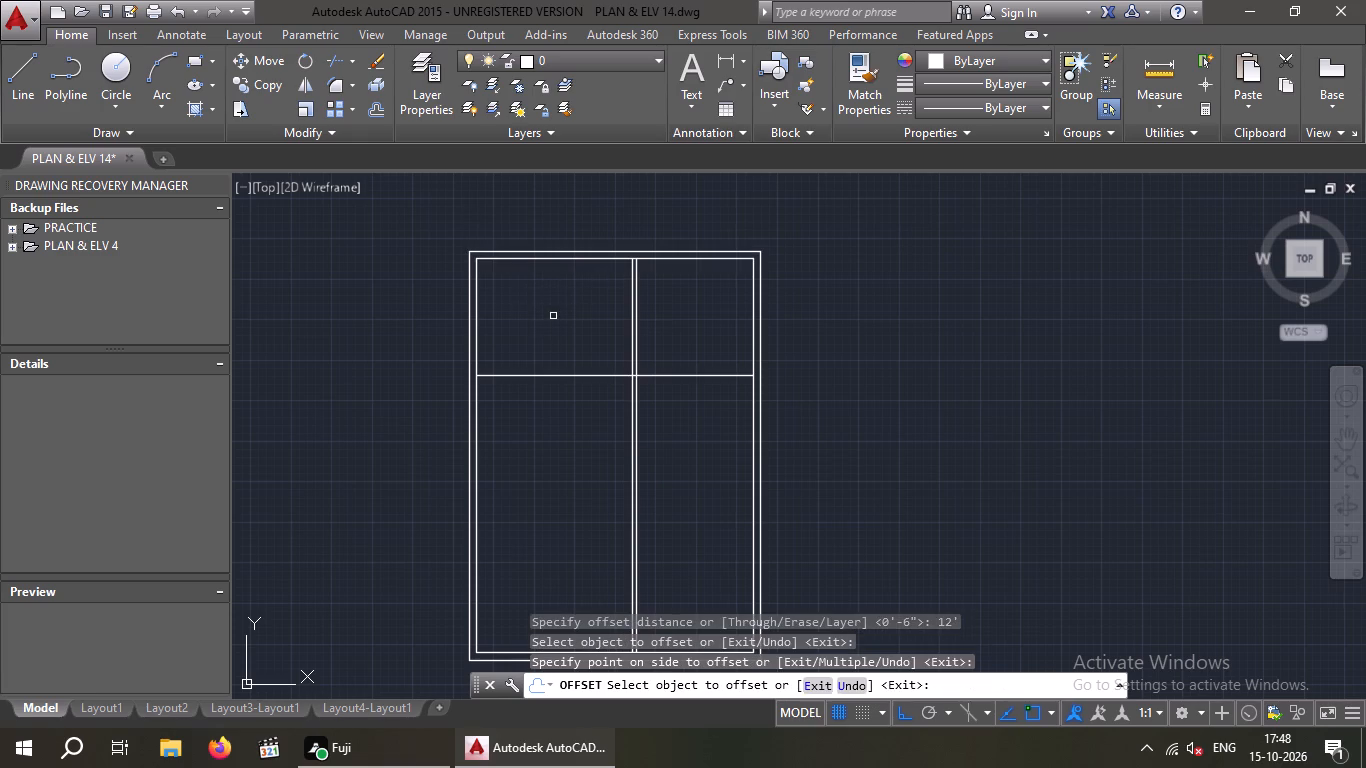
key("Escape")
key("Escape")
key("Escape")
Offset the horizontal partition line 6" to the south to give the partition its thickness.
key("o")
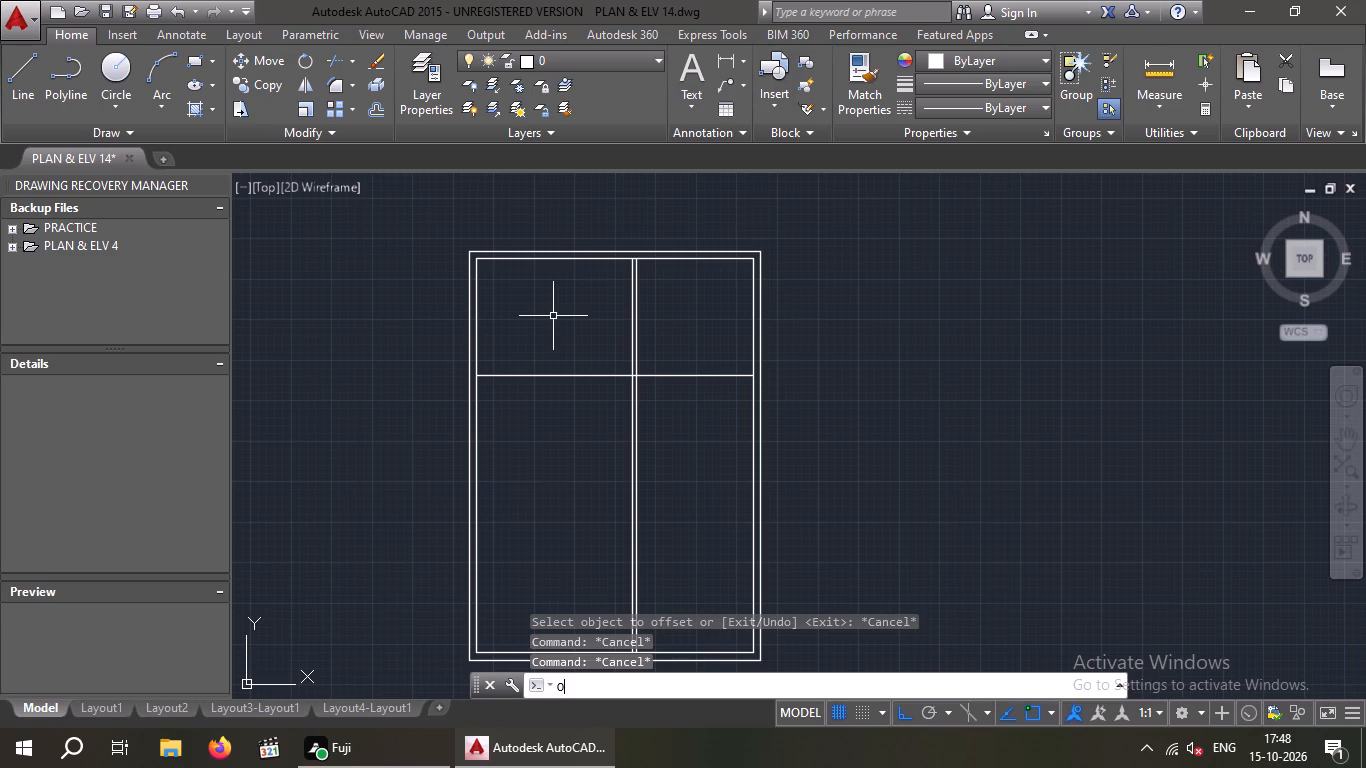
key("Return")
key("6")
key("shift+quotedbl")
key("Return")
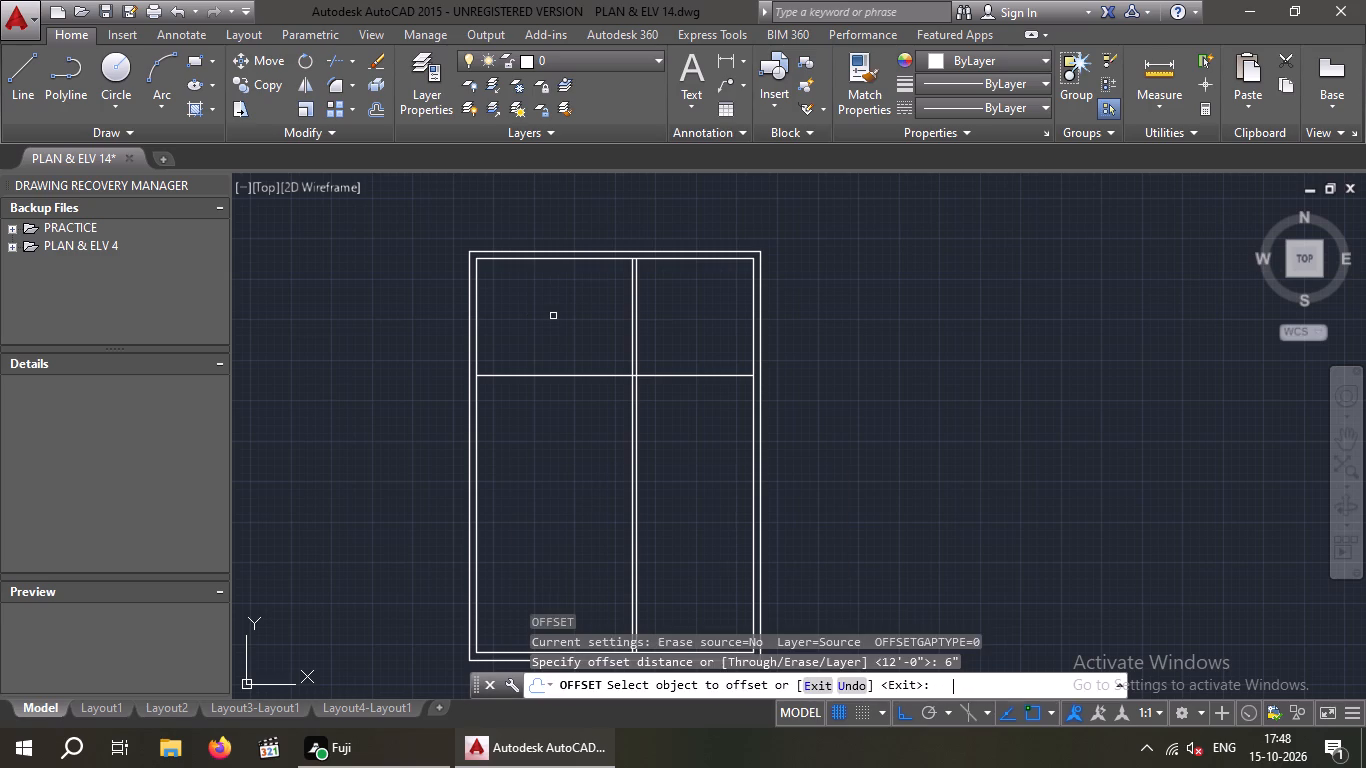
left_click(528, 377)
left_click(529, 426)
key("Escape")
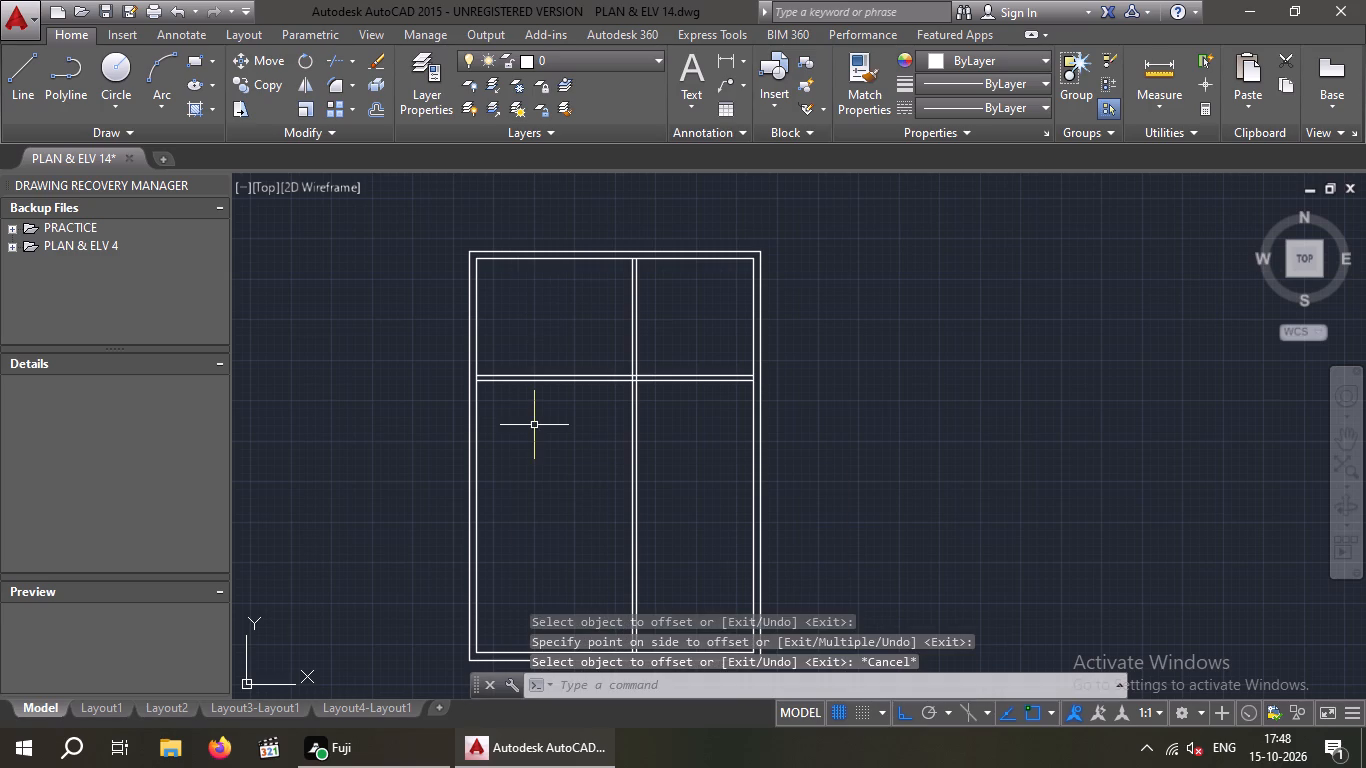
key("Escape")
Offset the lower line of the horizontal partition 4' to the south for a second horizontal partition.
key("o")
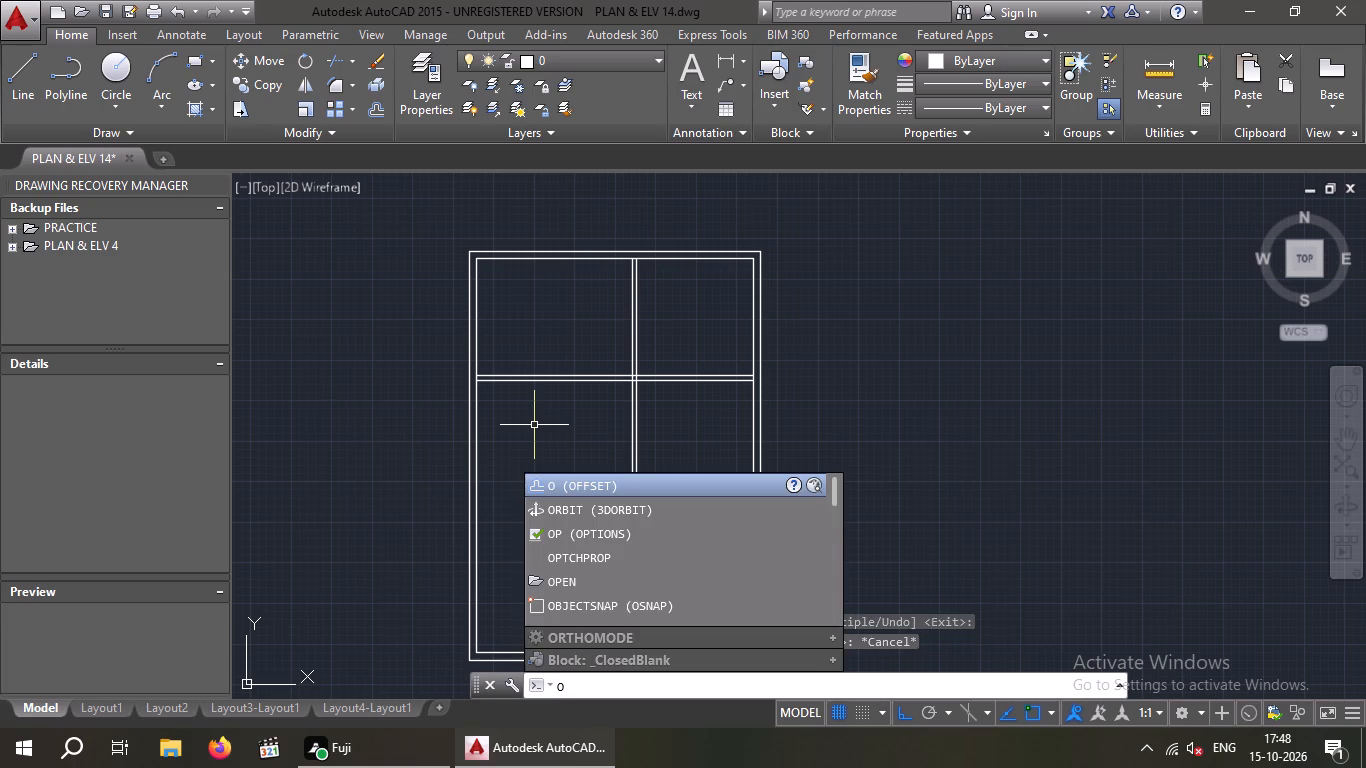
key("Return")
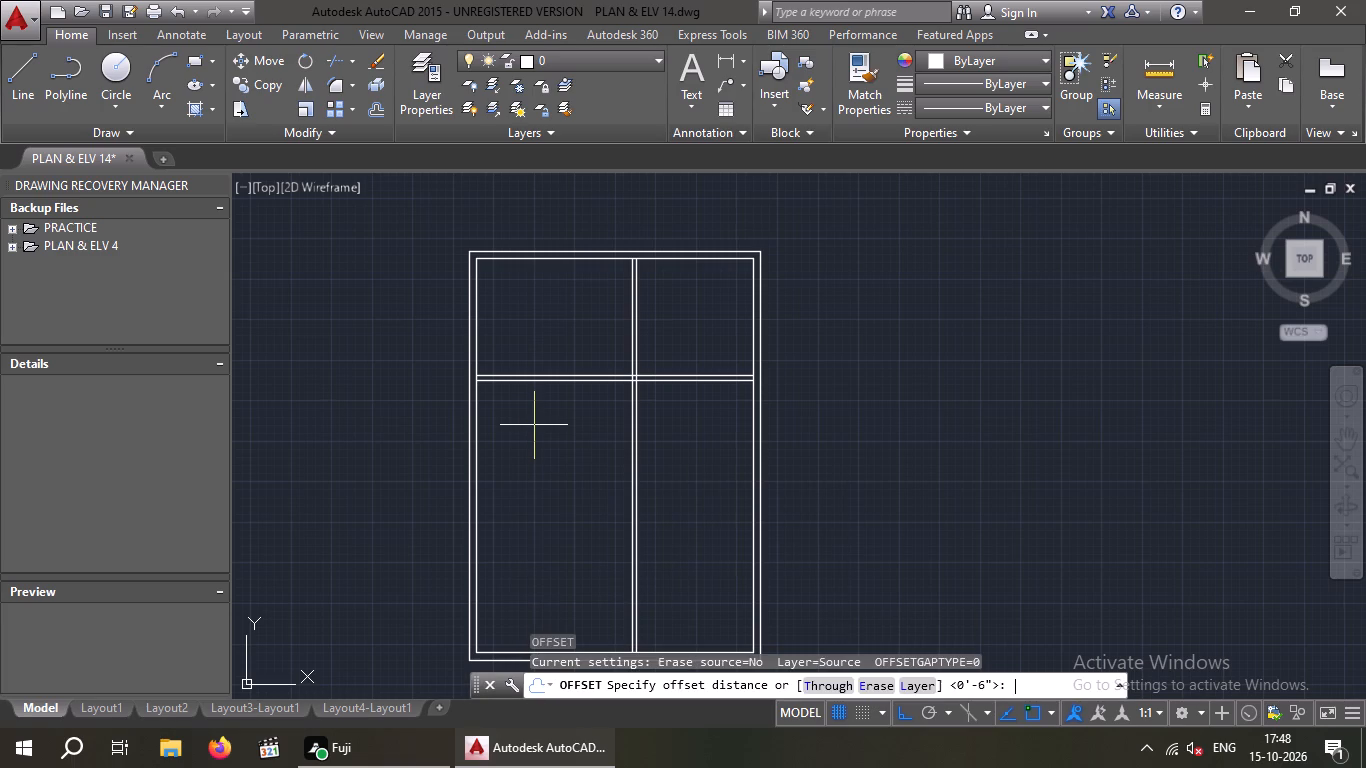
key("4")
key("apostrophe")
key("Return")
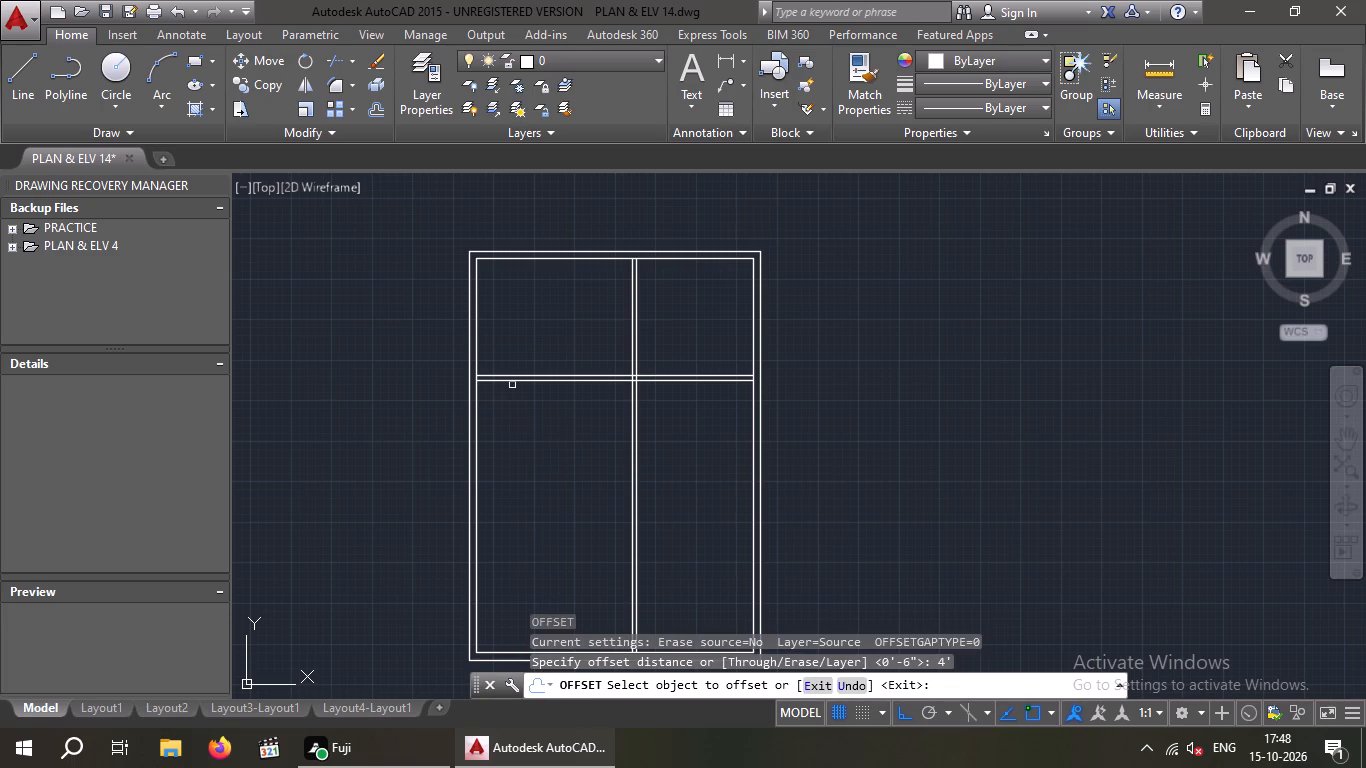
left_click_drag(518, 381, 530, 422)
left_click(534, 456)
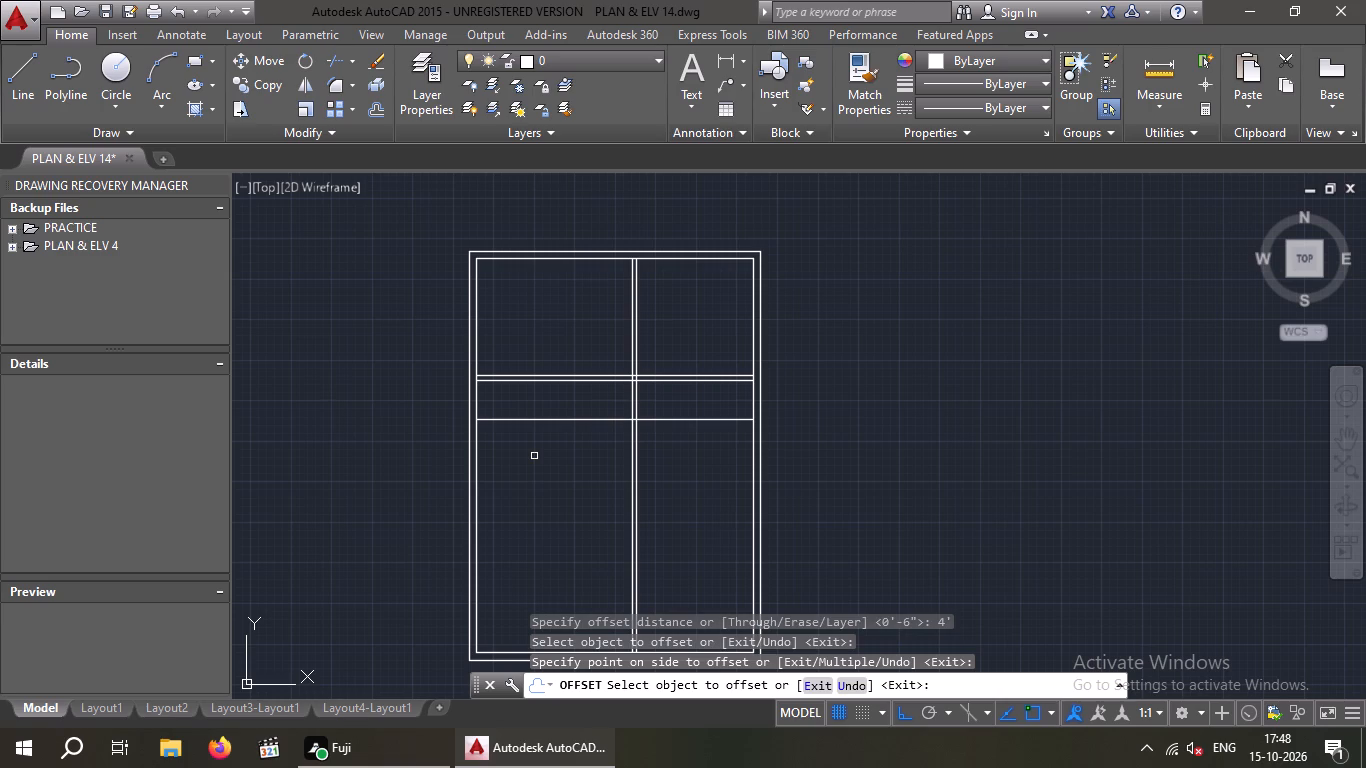
key("Escape")
key("Escape")
Offset the second horizontal partition line 6" to the south to give it wall thickness.
key("o")
key("Return")
type("6\"")
key("Return")
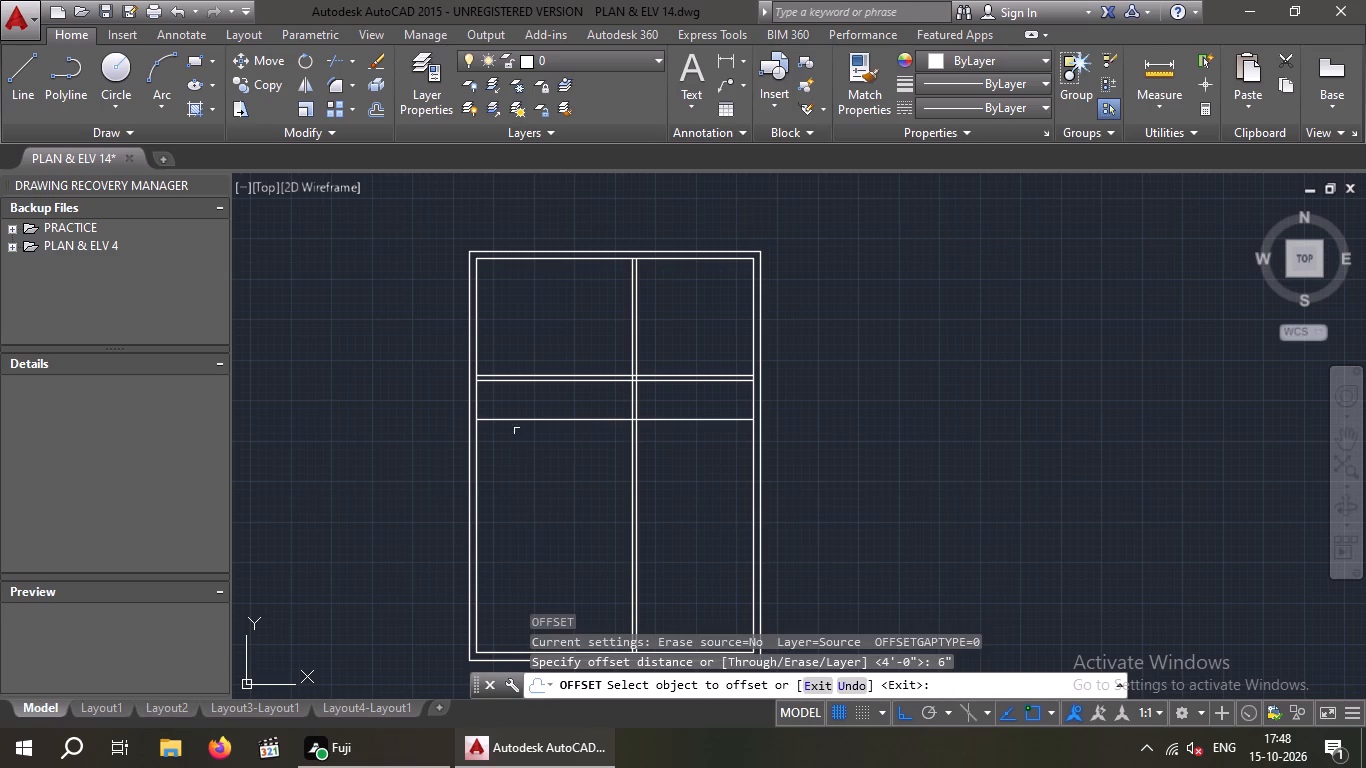
left_click_drag(523, 421, 521, 447)
left_click(516, 488)
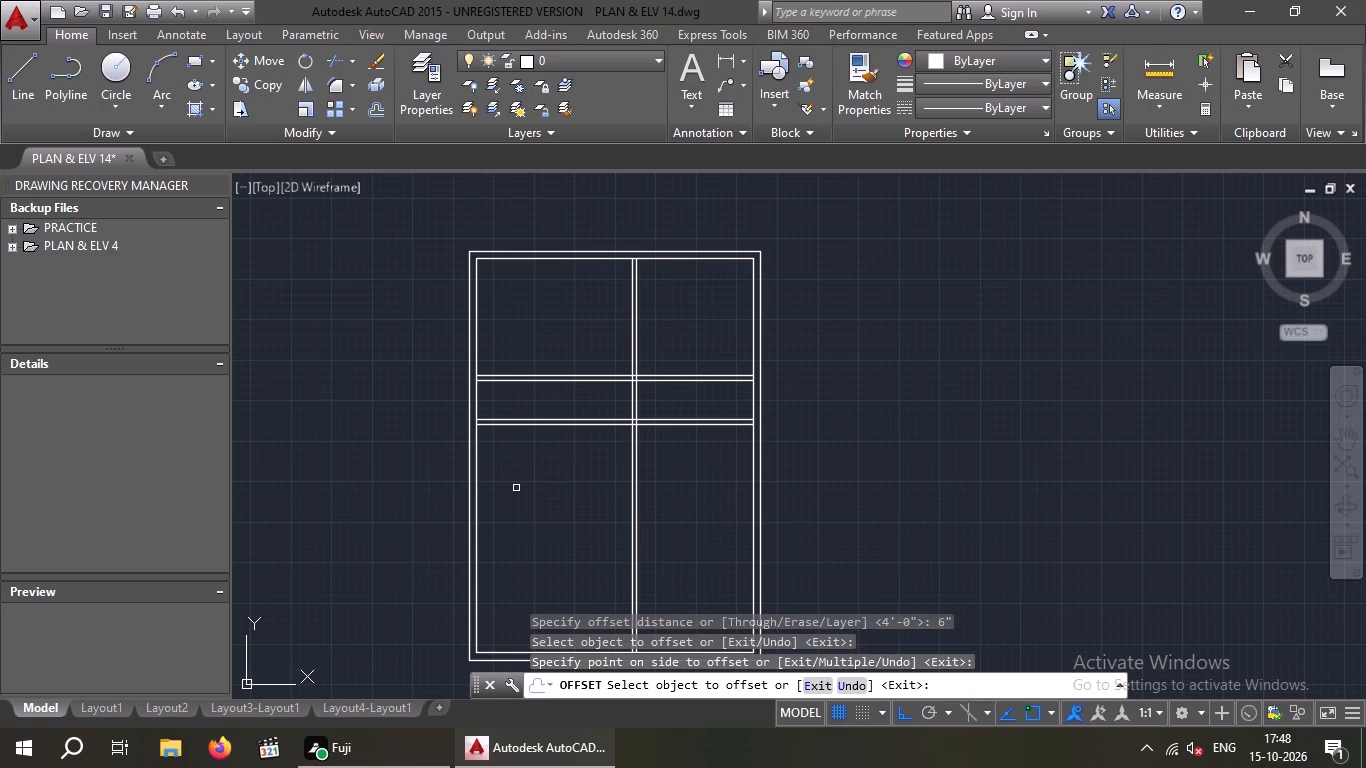
Offset the lower line of the second horizontal partition 5' to the south for a third horizontal partition.
key("Escape")
key("o")
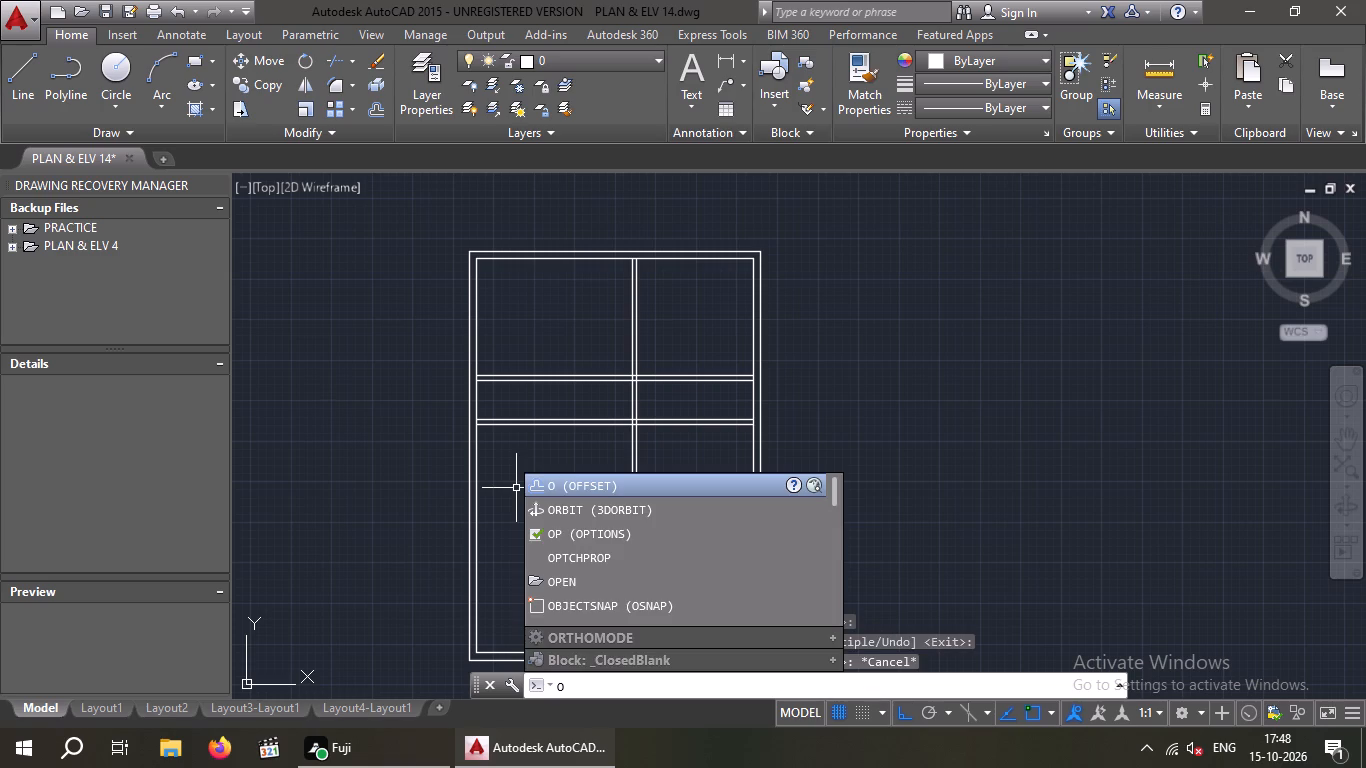
key("Return")
type("5'")
key("Return")
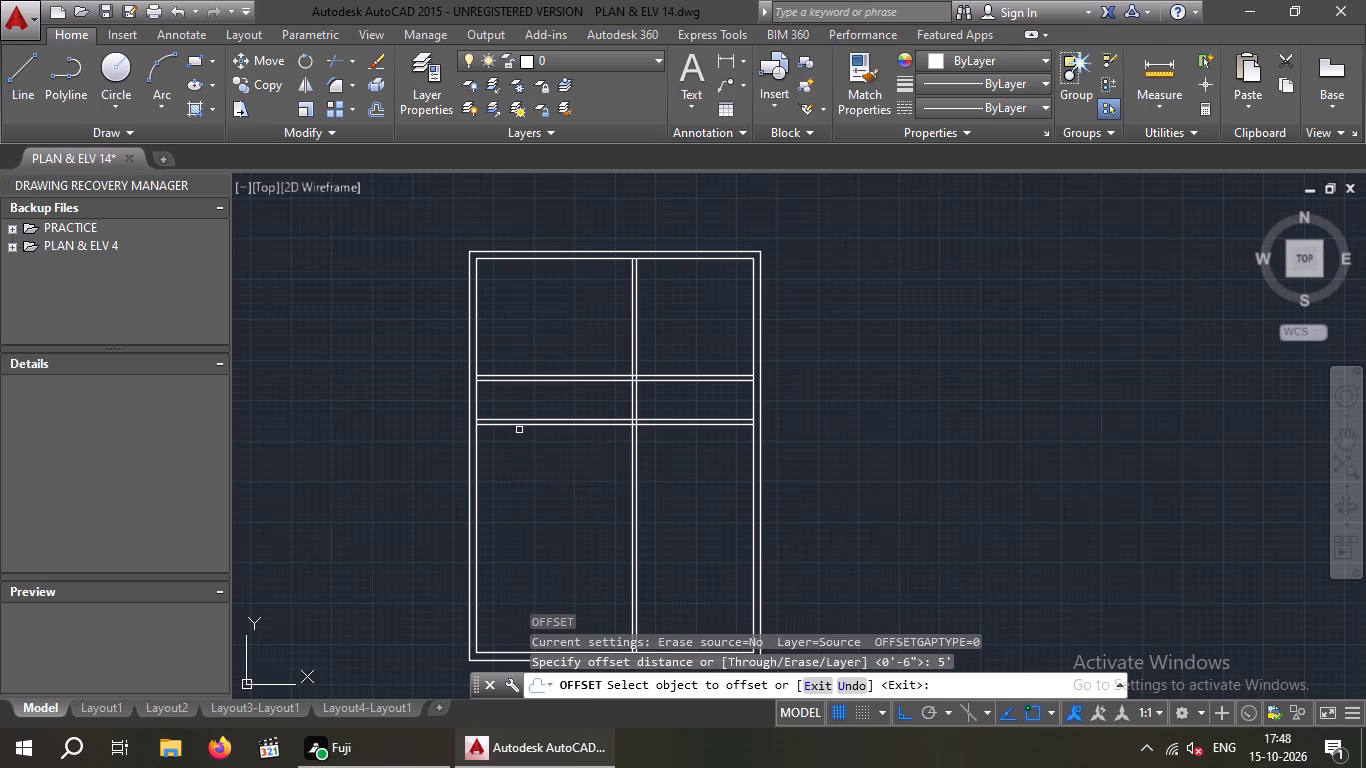
left_click_drag(524, 425, 529, 456)
left_click(529, 481)
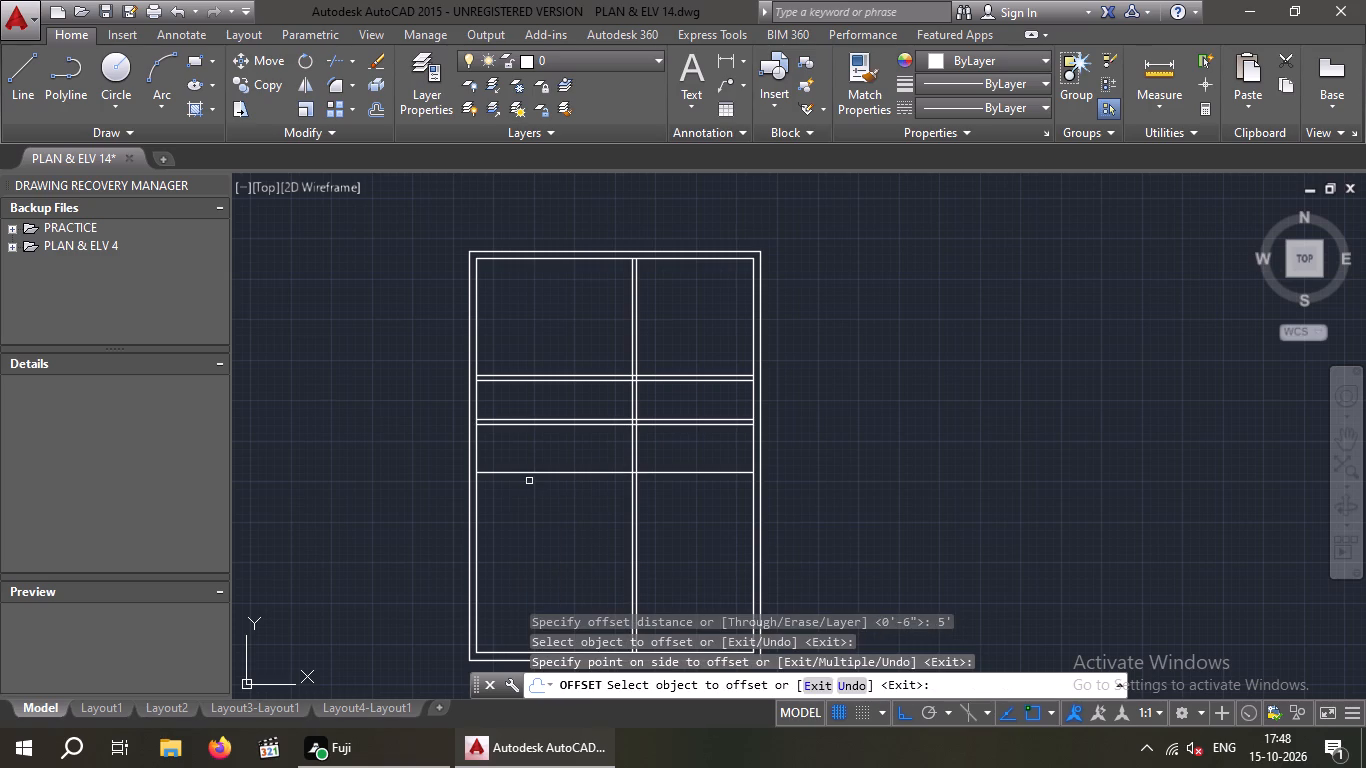
key("Escape")
Offset the third horizontal partition line 6" to the south to give it wall thickness.
key("o")
key("Return")
type("6\"")
key("Return")
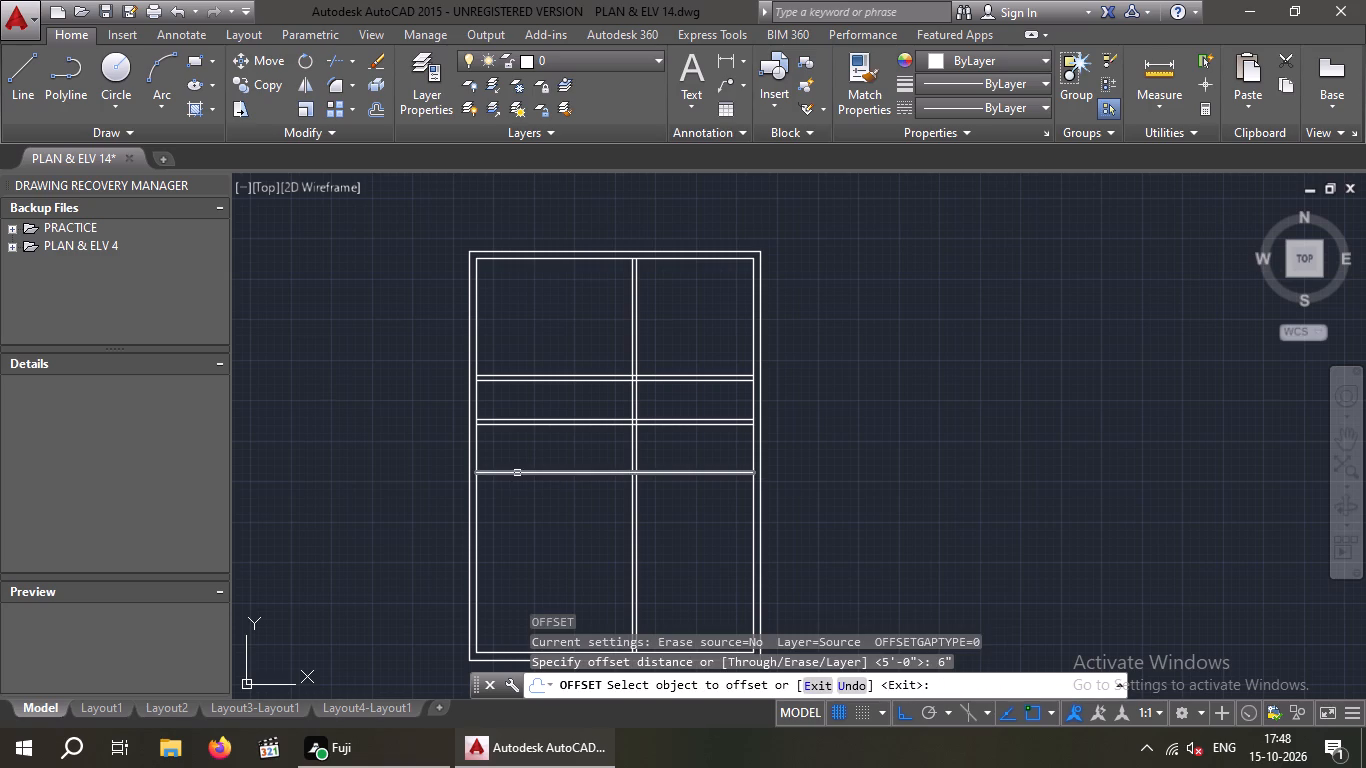
left_click_drag(517, 473, 516, 489)
left_click(512, 504)
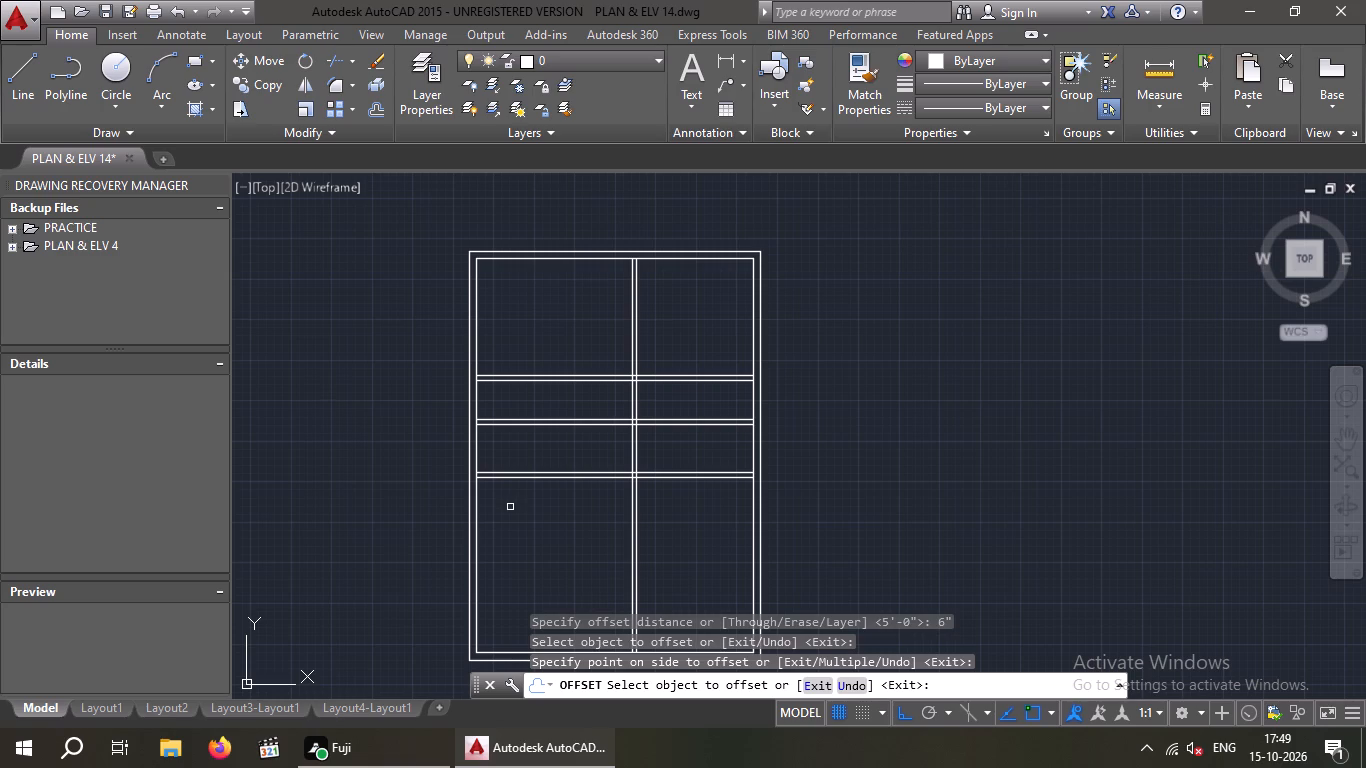
key("Escape")
key("Escape")
Offset the inner line of the west wall 11' to the east for another vertical partition.
scroll(572, 342, "down", 1)
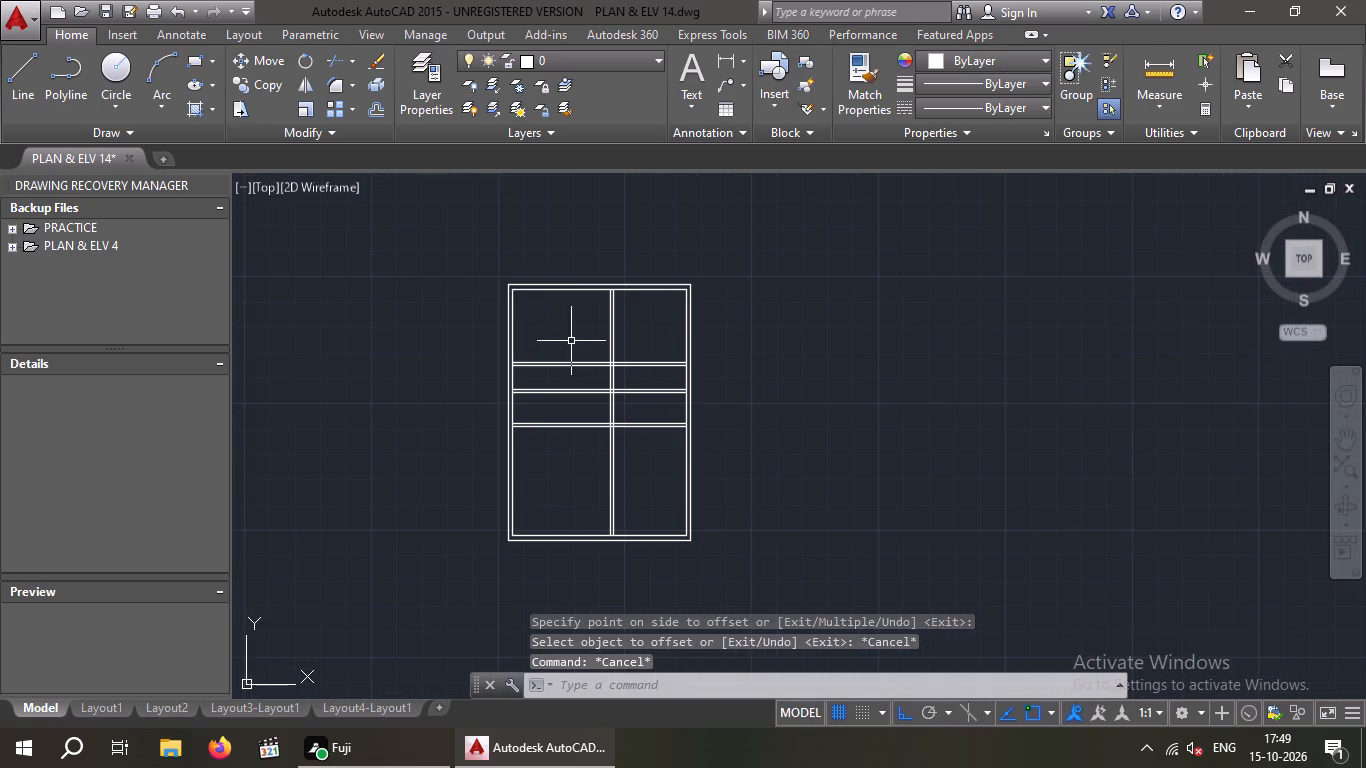
scroll(565, 341, "up", 1)
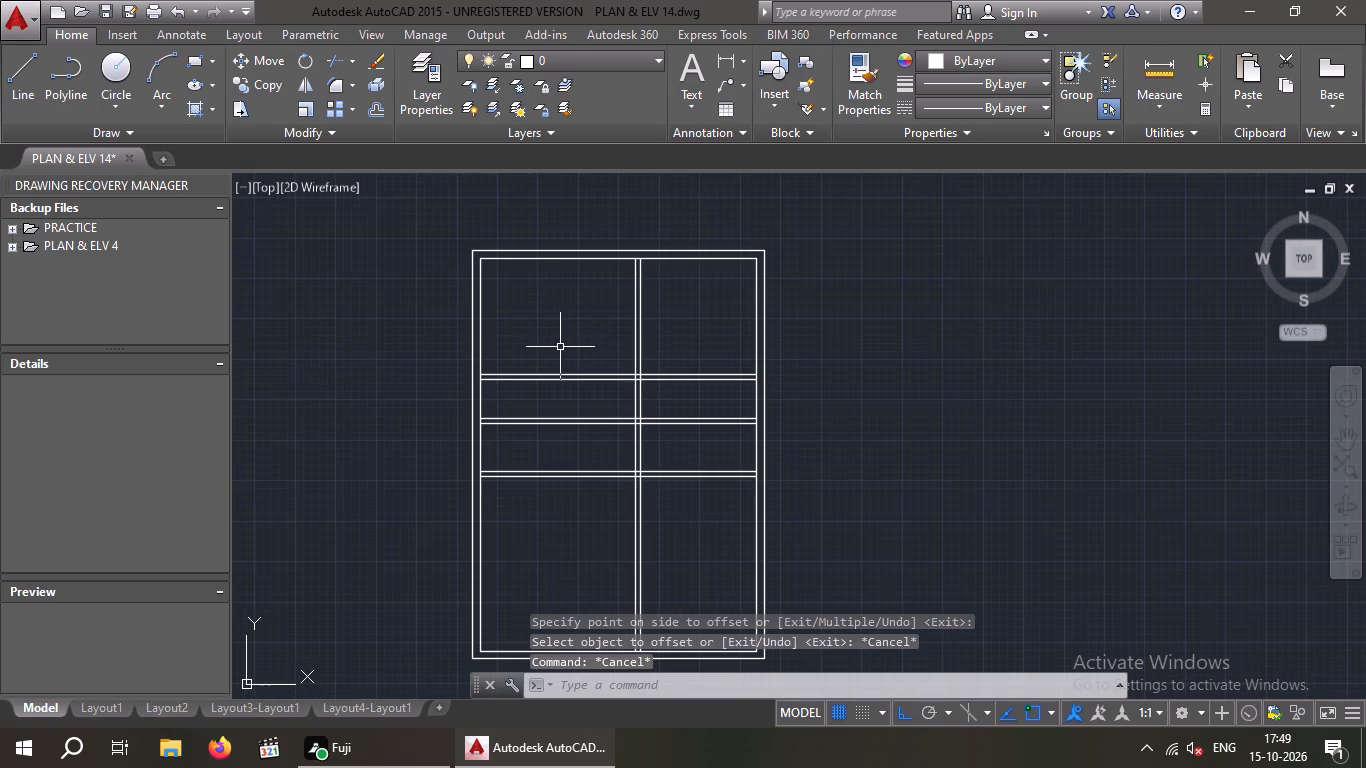
key("o")
key("Return")
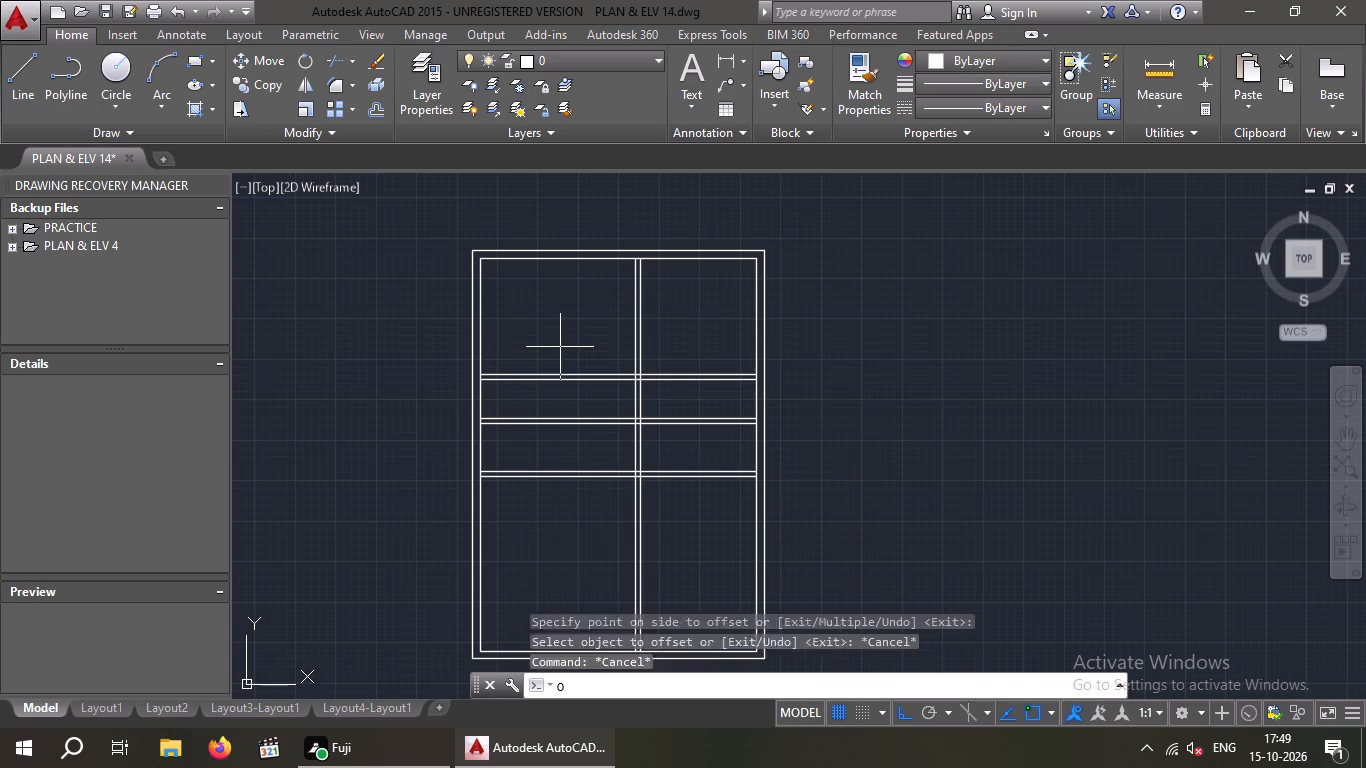
type("11'")
key("Return")
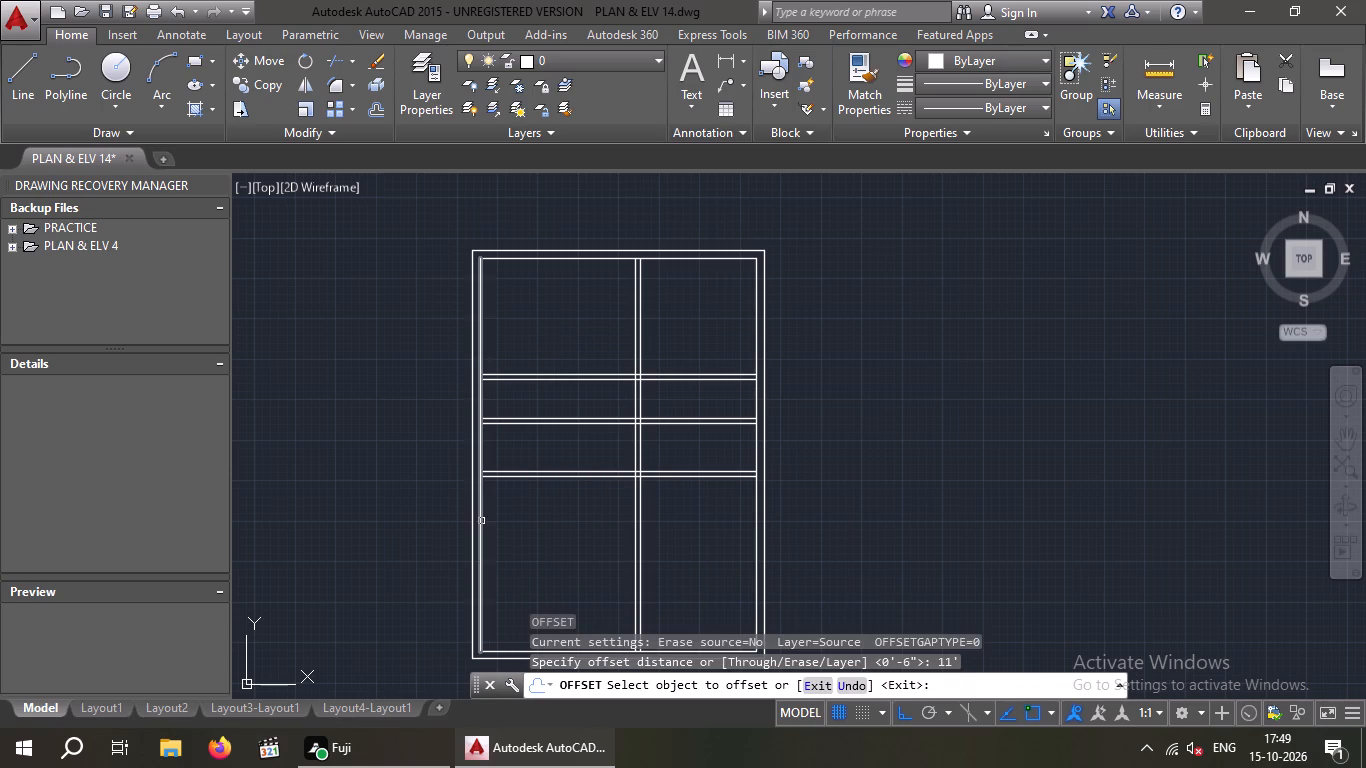
left_click_drag(481, 522, 535, 526)
left_click(577, 526)
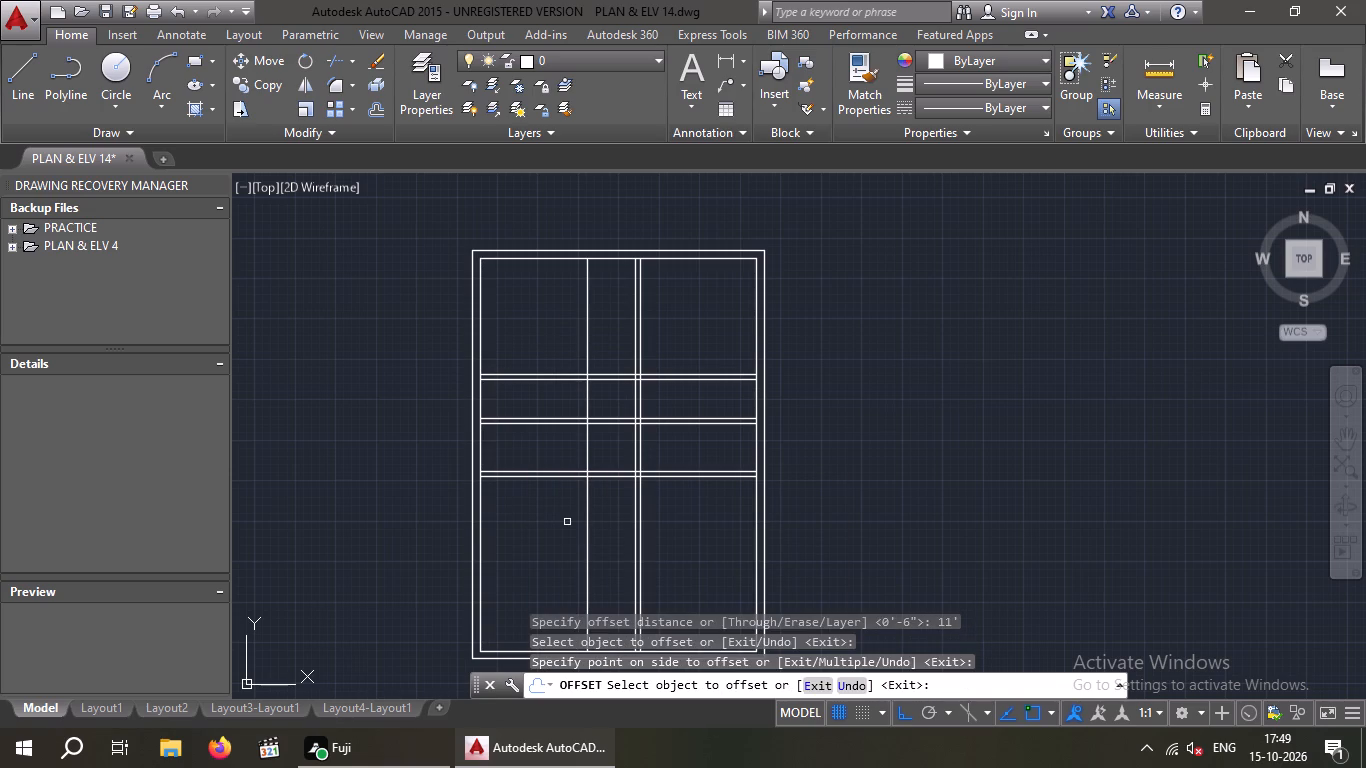
key("Escape")
key("Escape")
Offset the new vertical partition line 6" to the east to give it wall thickness.
key("o")
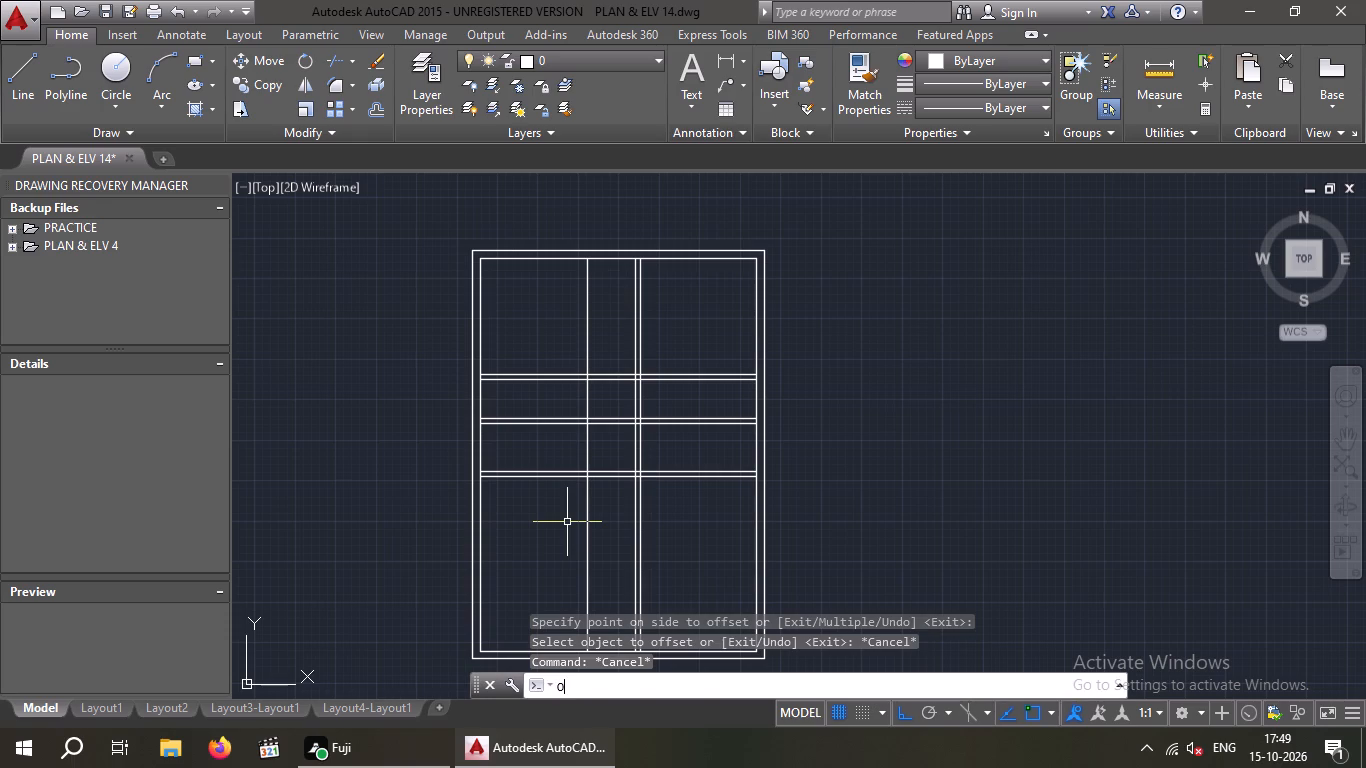
key("Return")
type("6\"")
key("Return")
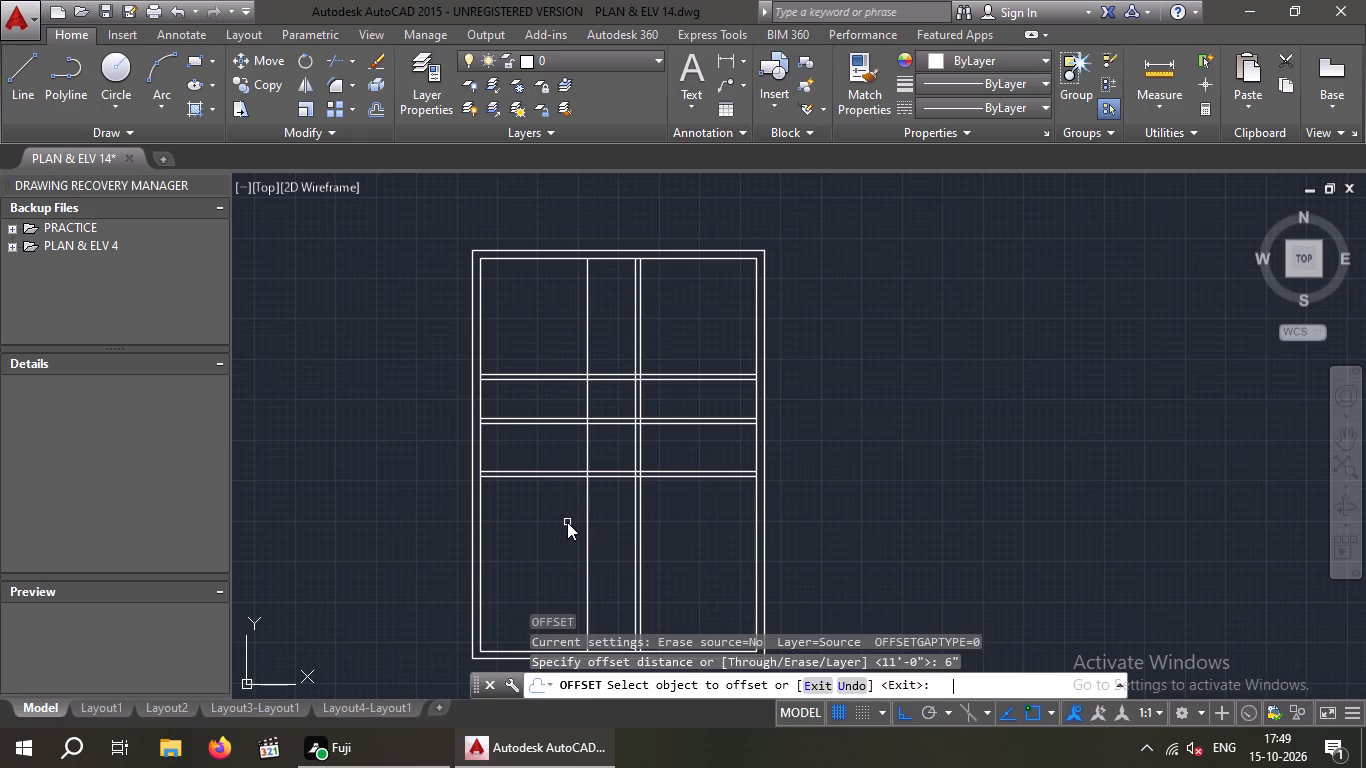
left_click(588, 523)
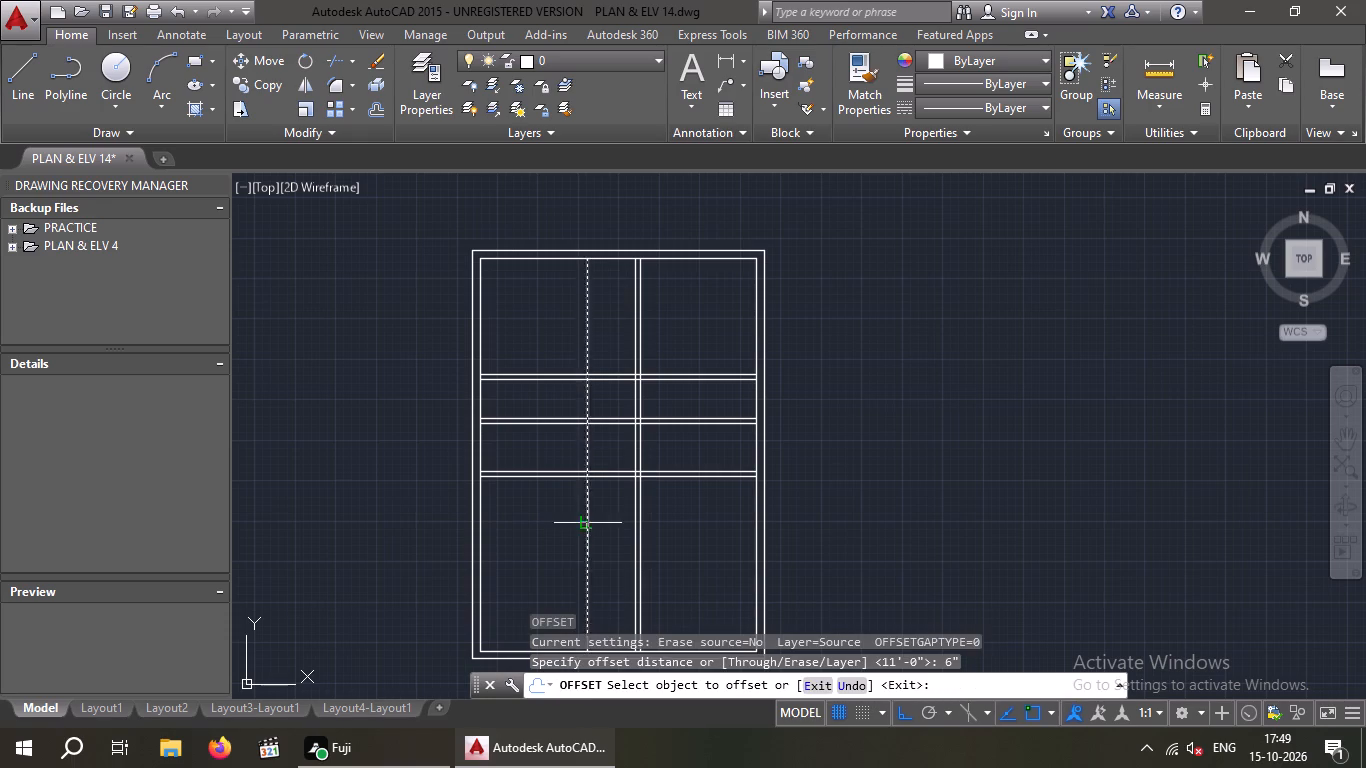
left_click(608, 524)
key("Escape")
key("Escape")
Trim the new vertical partition's lines out of the three spaces south of the northernmost horizontal partition.
type("TR")
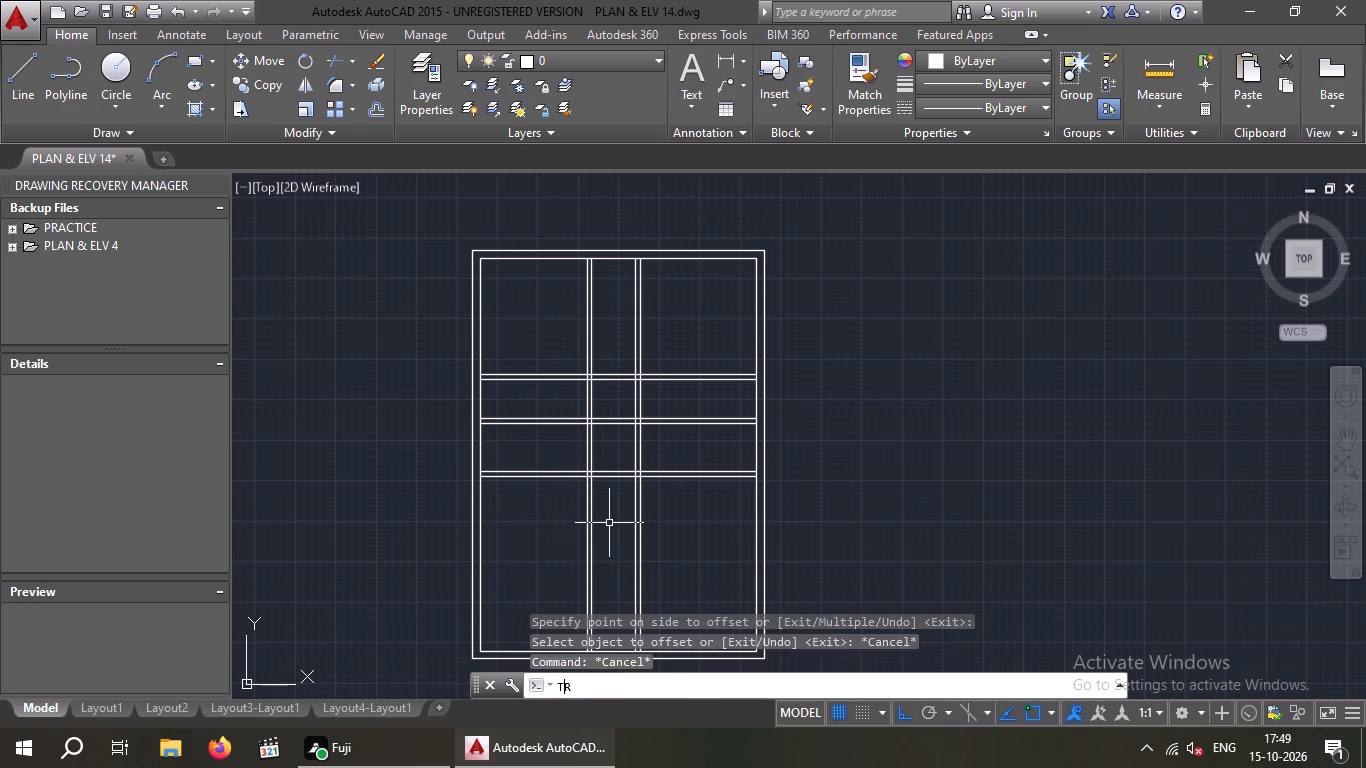
key("space")
key("space")
left_click_drag(610, 519, 585, 528)
left_click(559, 536)
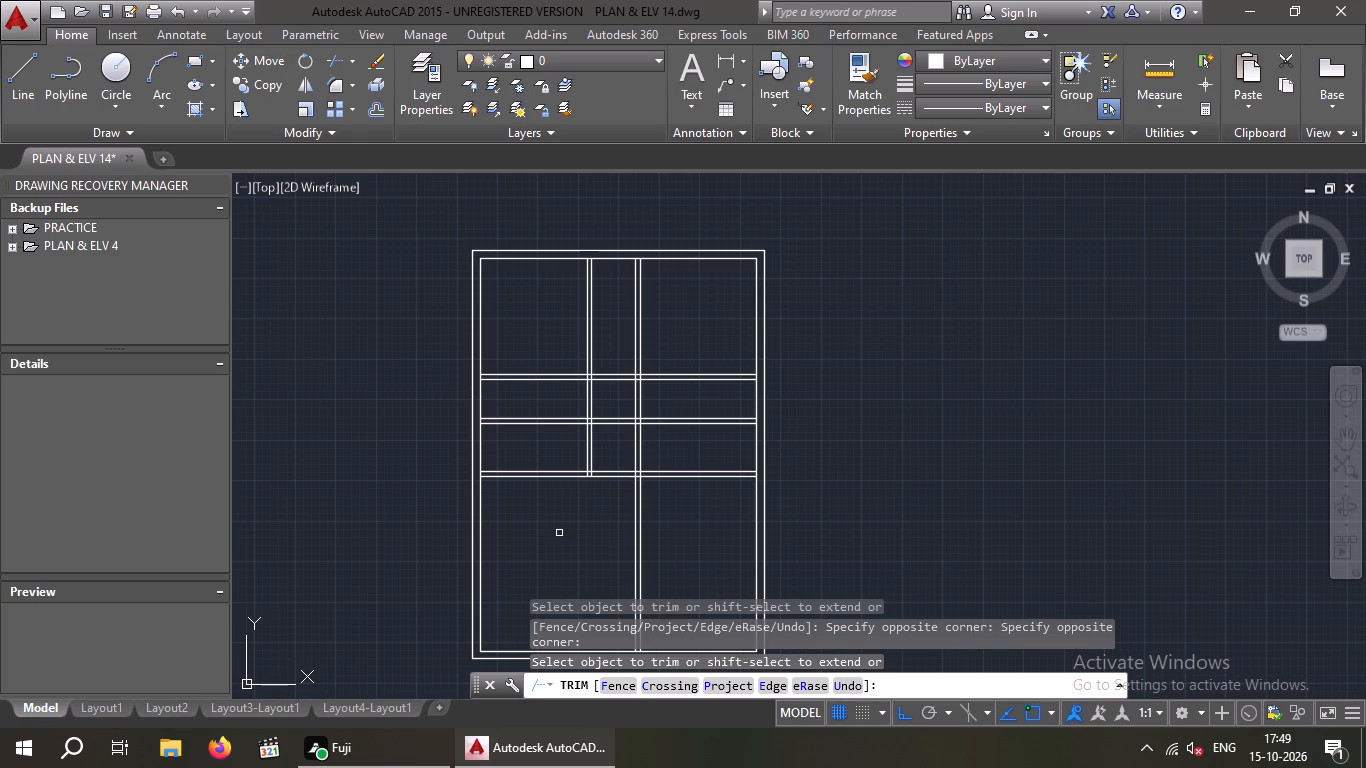
scroll(559, 533, "down", 1)
middle_click_drag(558, 530, 533, 519)
scroll(559, 475, "up", 3)
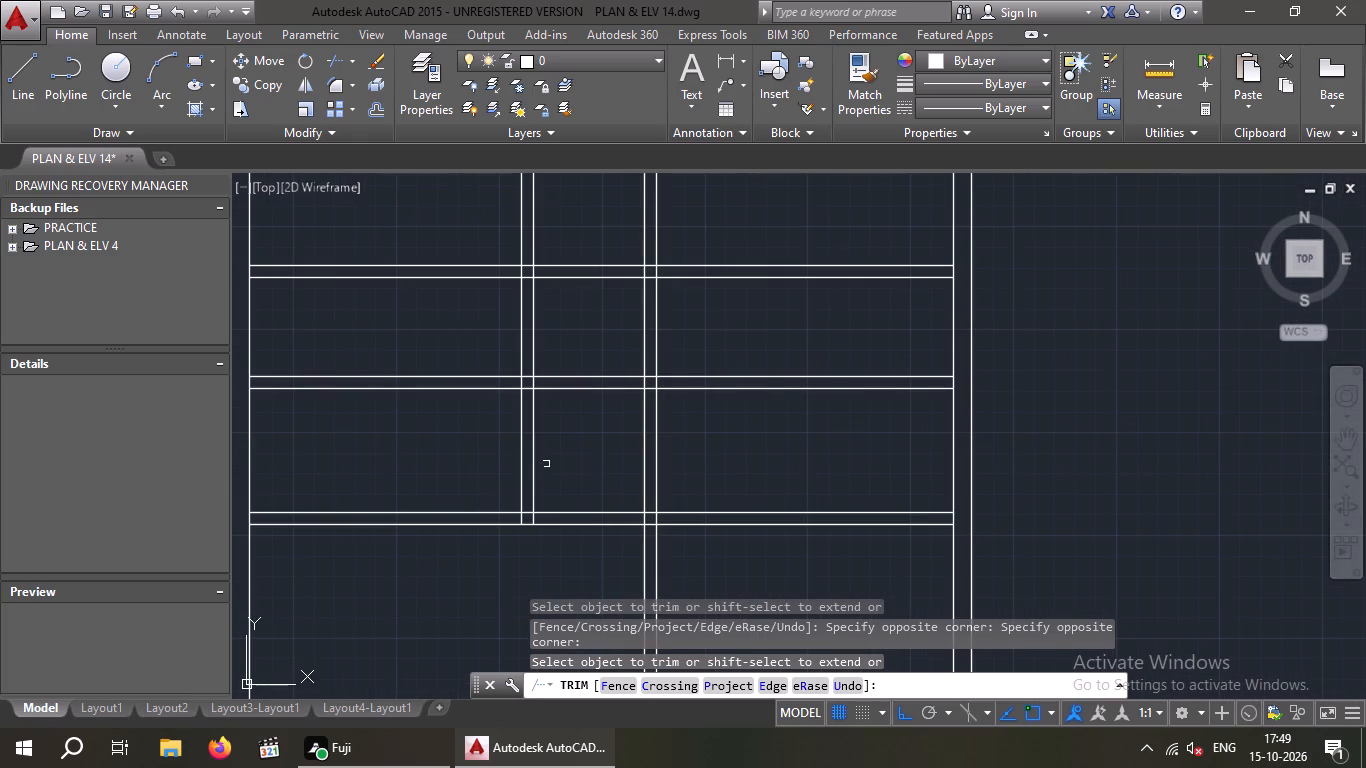
left_click_drag(578, 310, 532, 325)
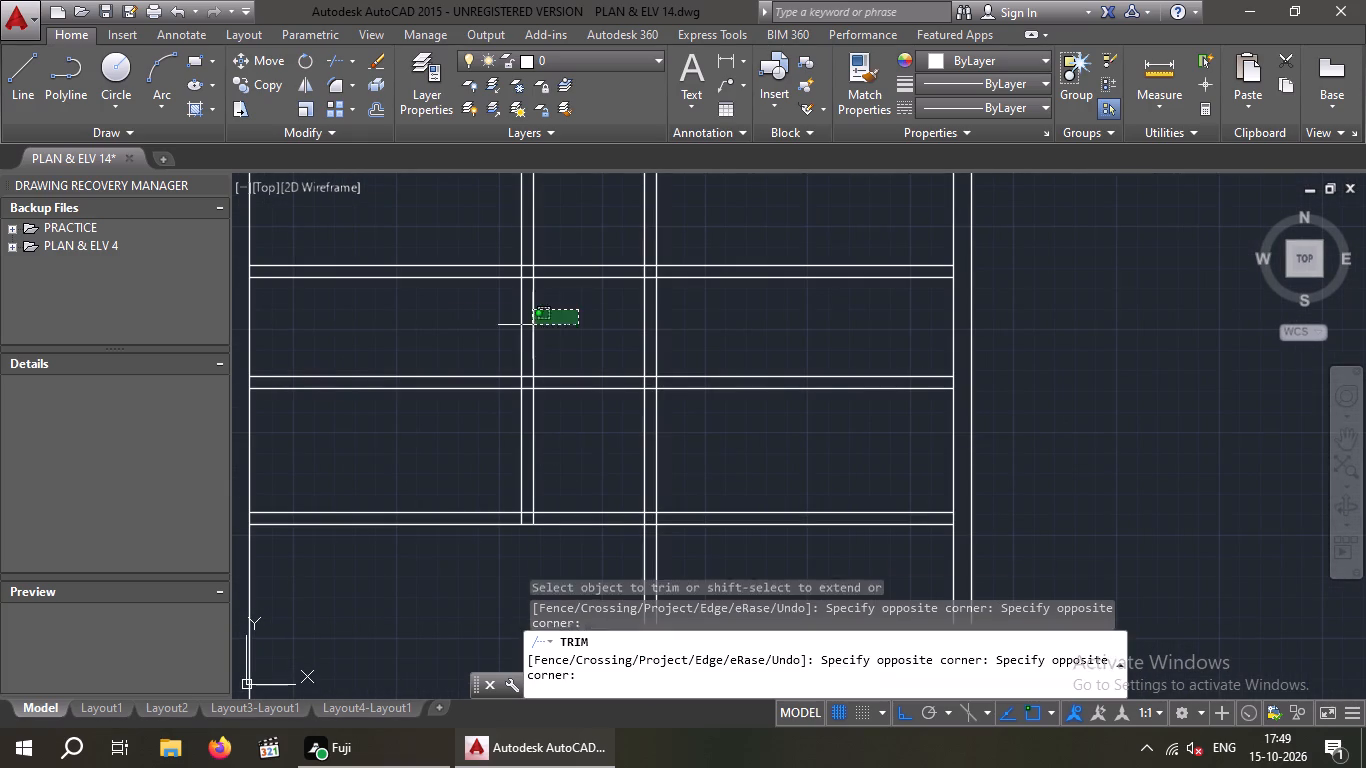
left_click_drag(532, 325, 524, 329)
left_click_drag(440, 349, 451, 349)
left_click_drag(587, 418, 511, 479)
left_click(472, 475)
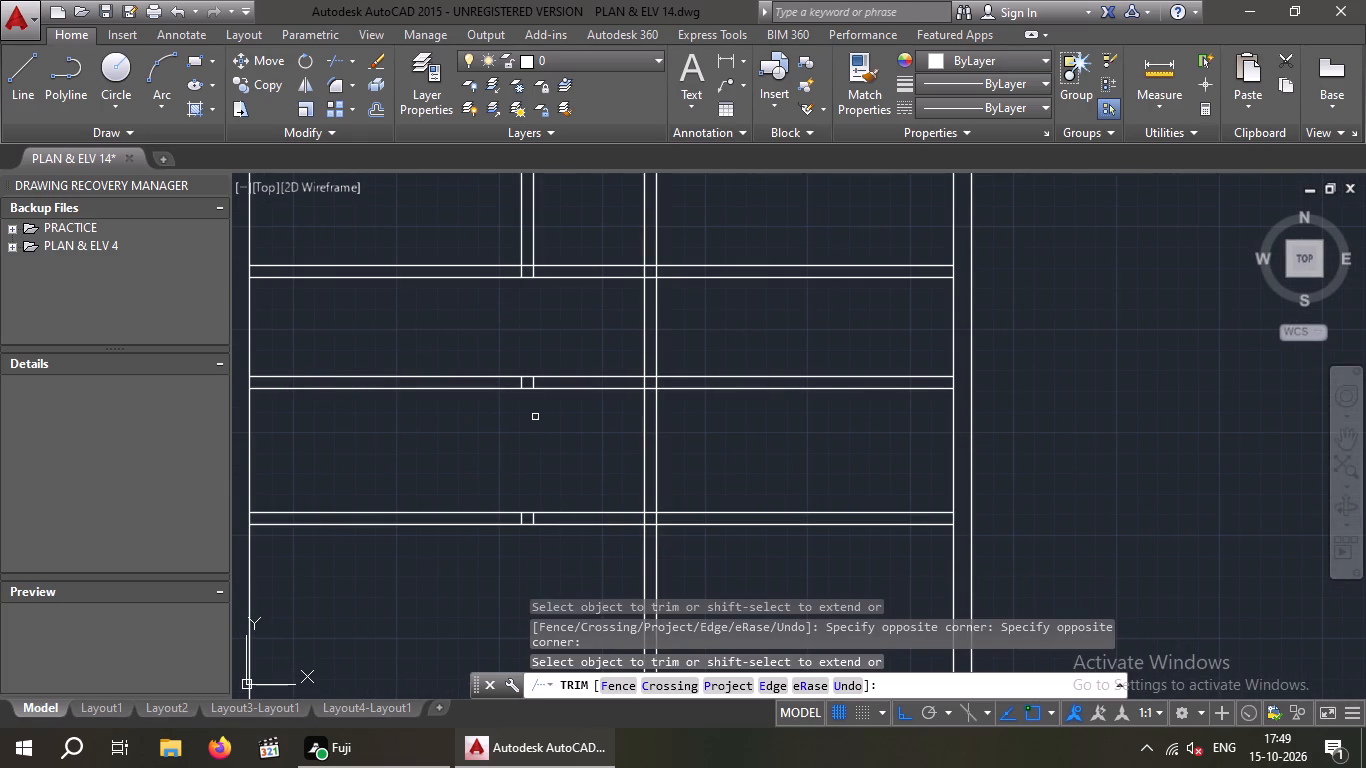
key("Escape")
key("Escape")
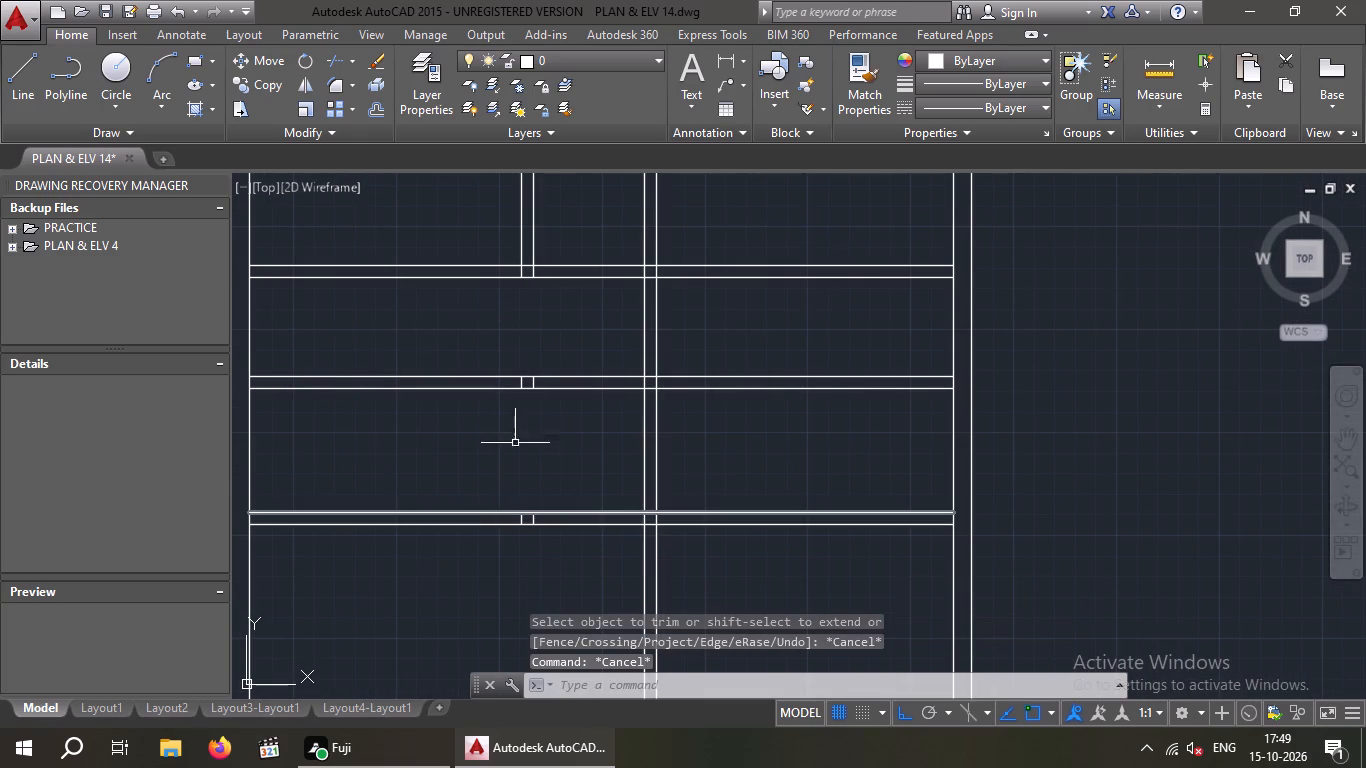
Erase the four short leftover vertical segments inside the second and third horizontal partitions.
scroll(520, 364, "up", 1)
scroll(523, 363, "down", 2)
scroll(531, 395, "up", 3)
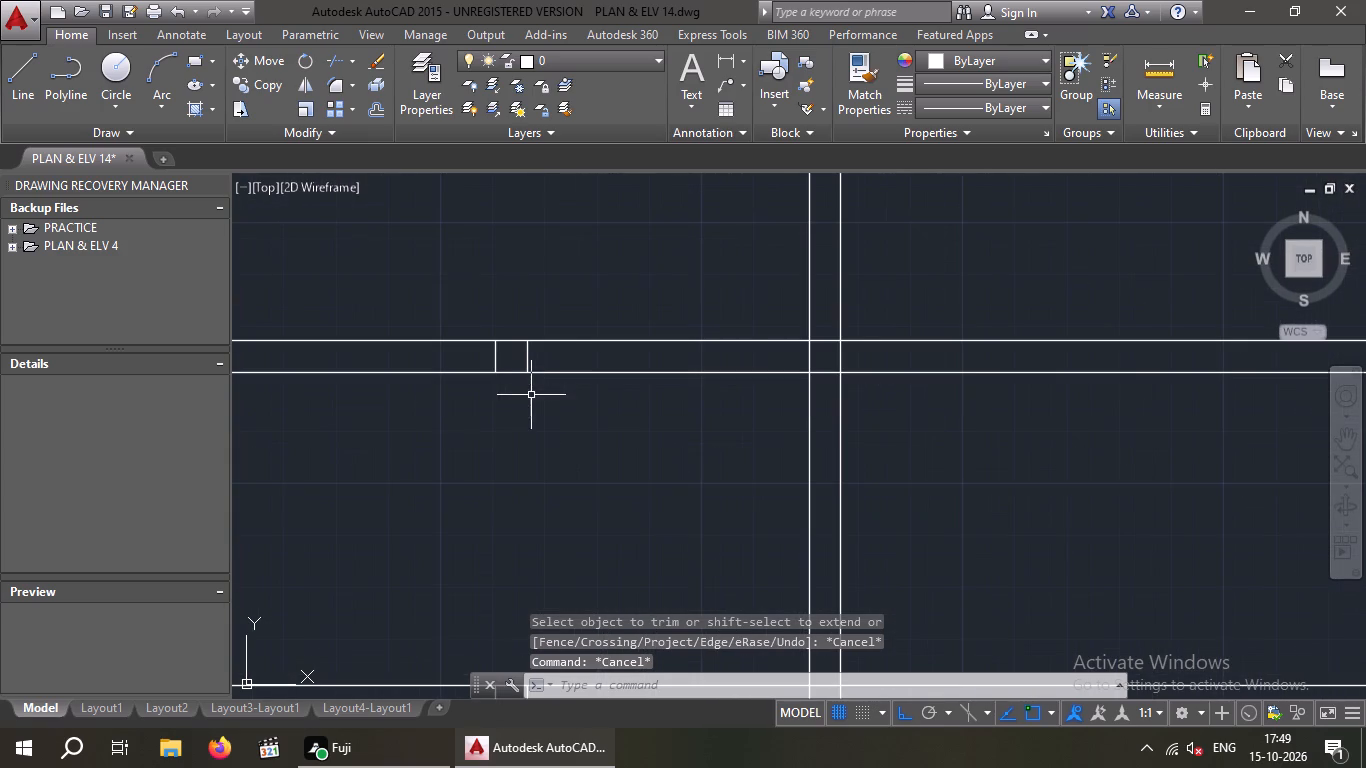
left_click_drag(548, 359, 485, 357)
left_click(448, 359)
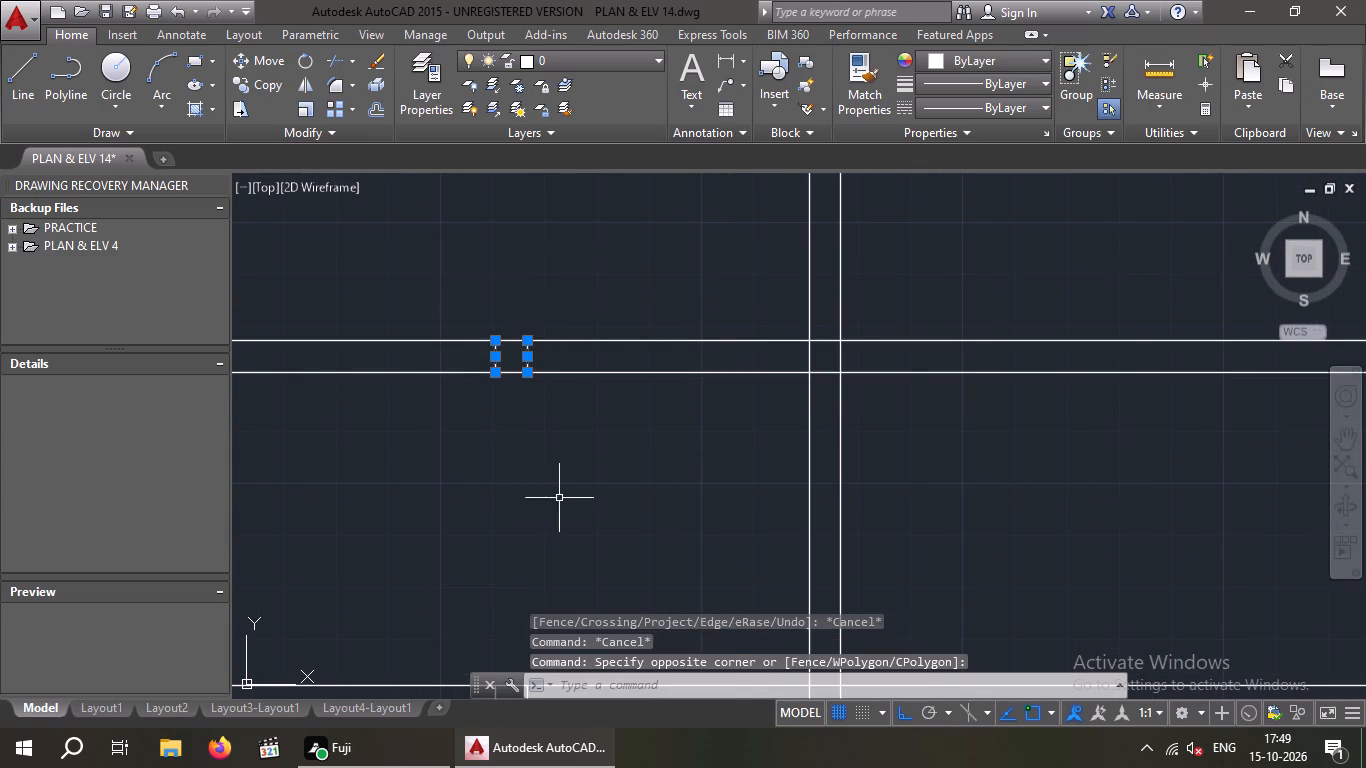
scroll(559, 498, "down", 1)
middle_click_drag(557, 533, 576, 374)
scroll(542, 473, "up", 1)
left_click_drag(601, 462, 601, 461)
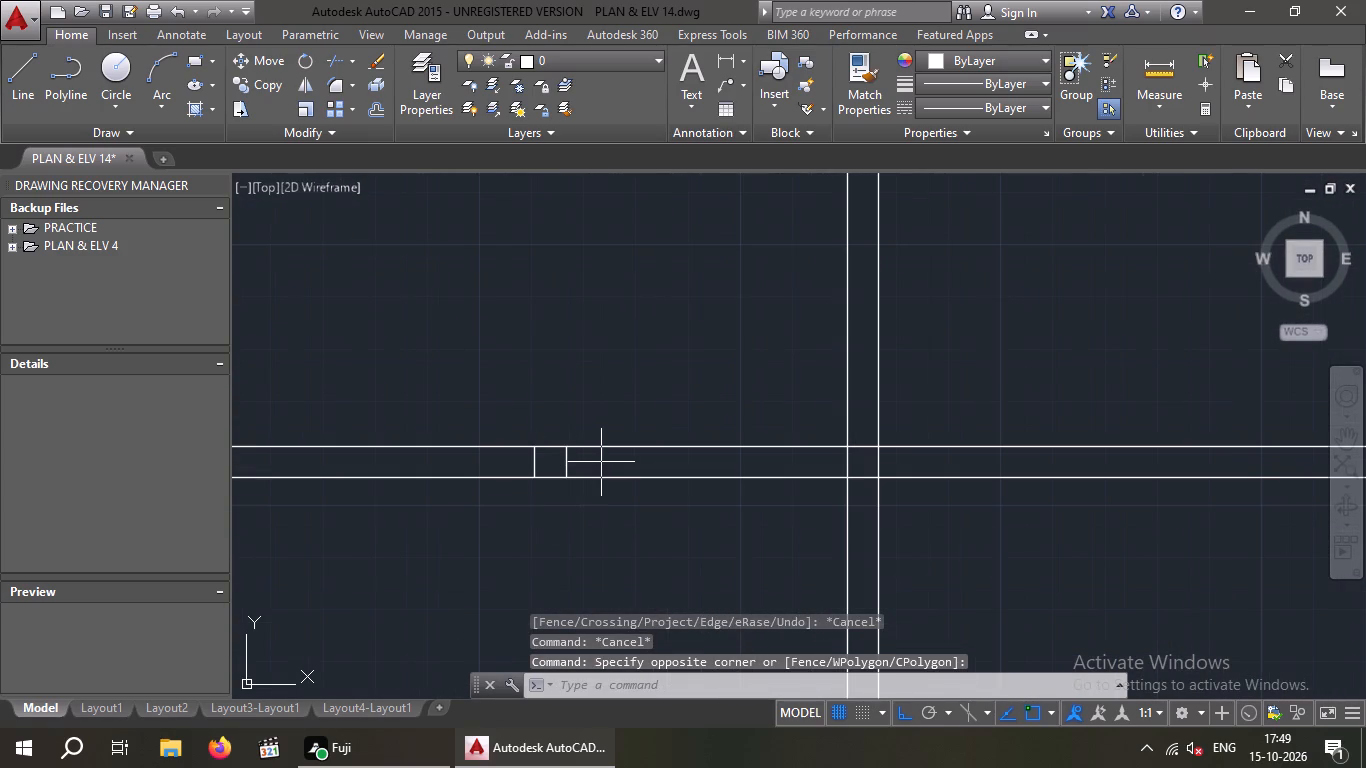
left_click_drag(601, 461, 556, 461)
left_click(512, 461)
scroll(526, 493, "down", 3)
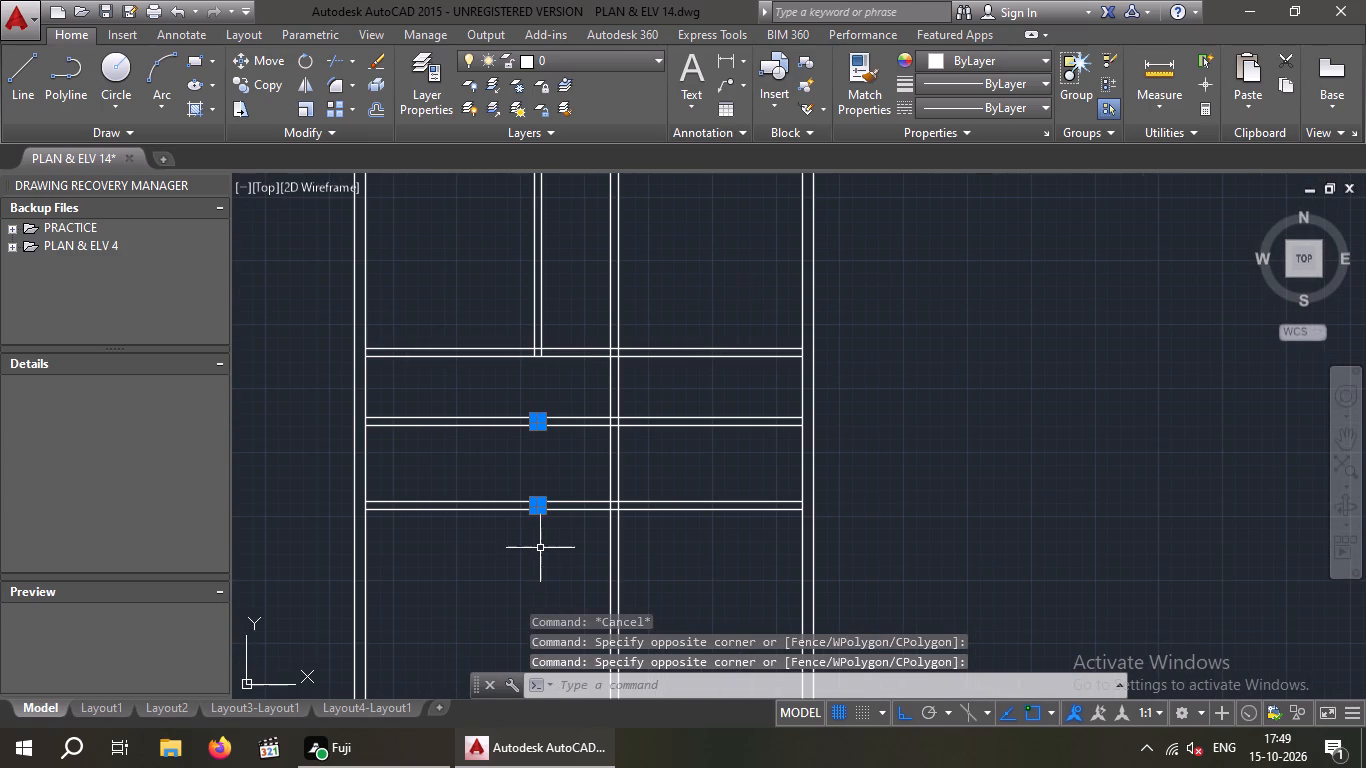
key("Delete")
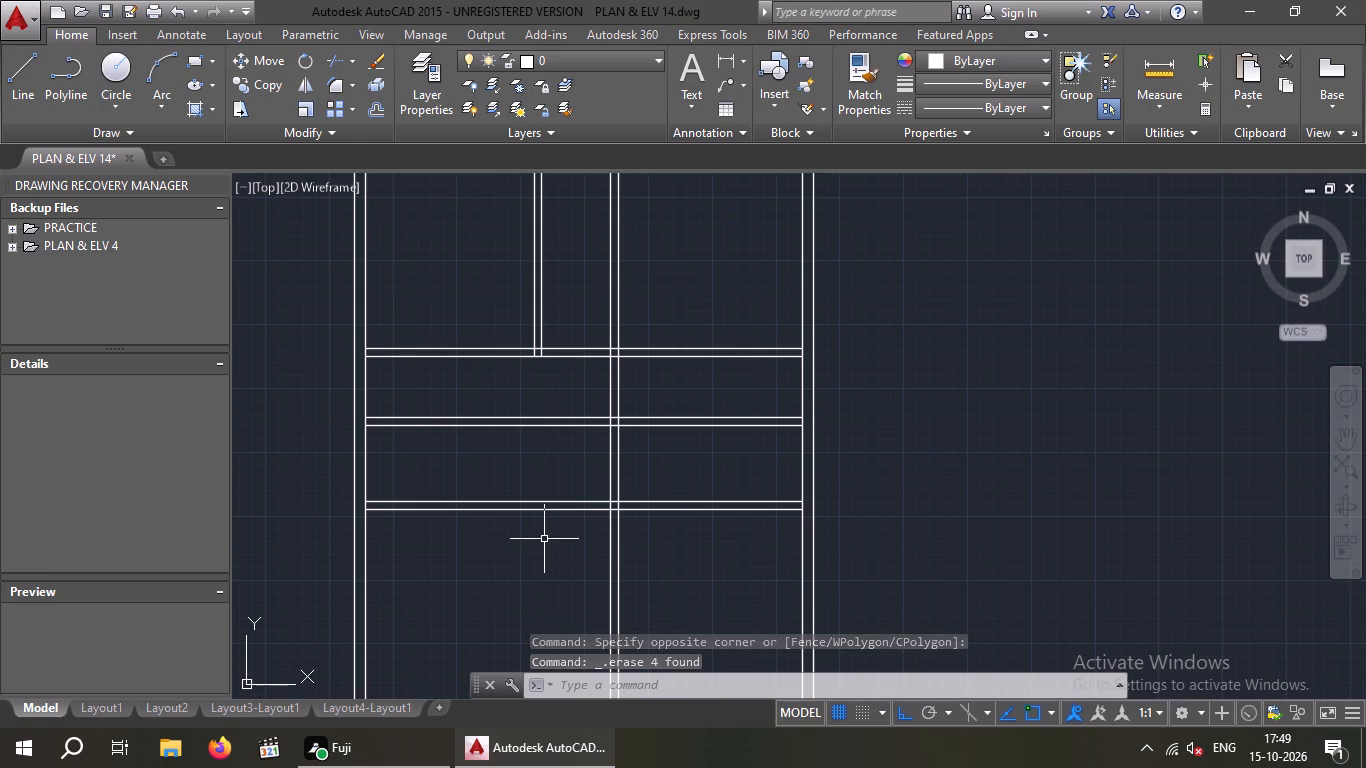
Erase both lines of the older full-height vertical partition east of the trimmed one.
scroll(721, 299, "down", 2)
middle_click_drag(688, 348, 675, 344)
scroll(607, 386, "up", 1)
middle_click_drag(607, 386, 572, 472)
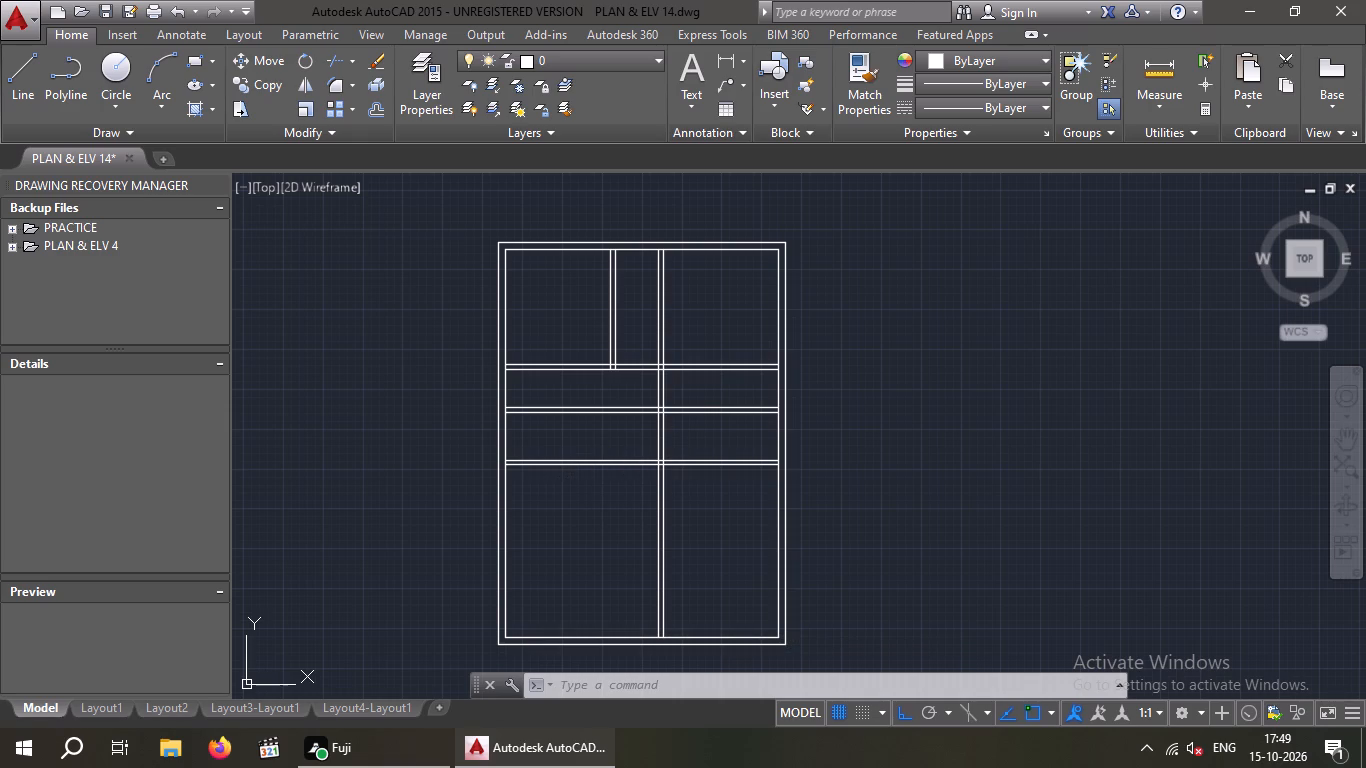
key("Escape")
key("Escape")
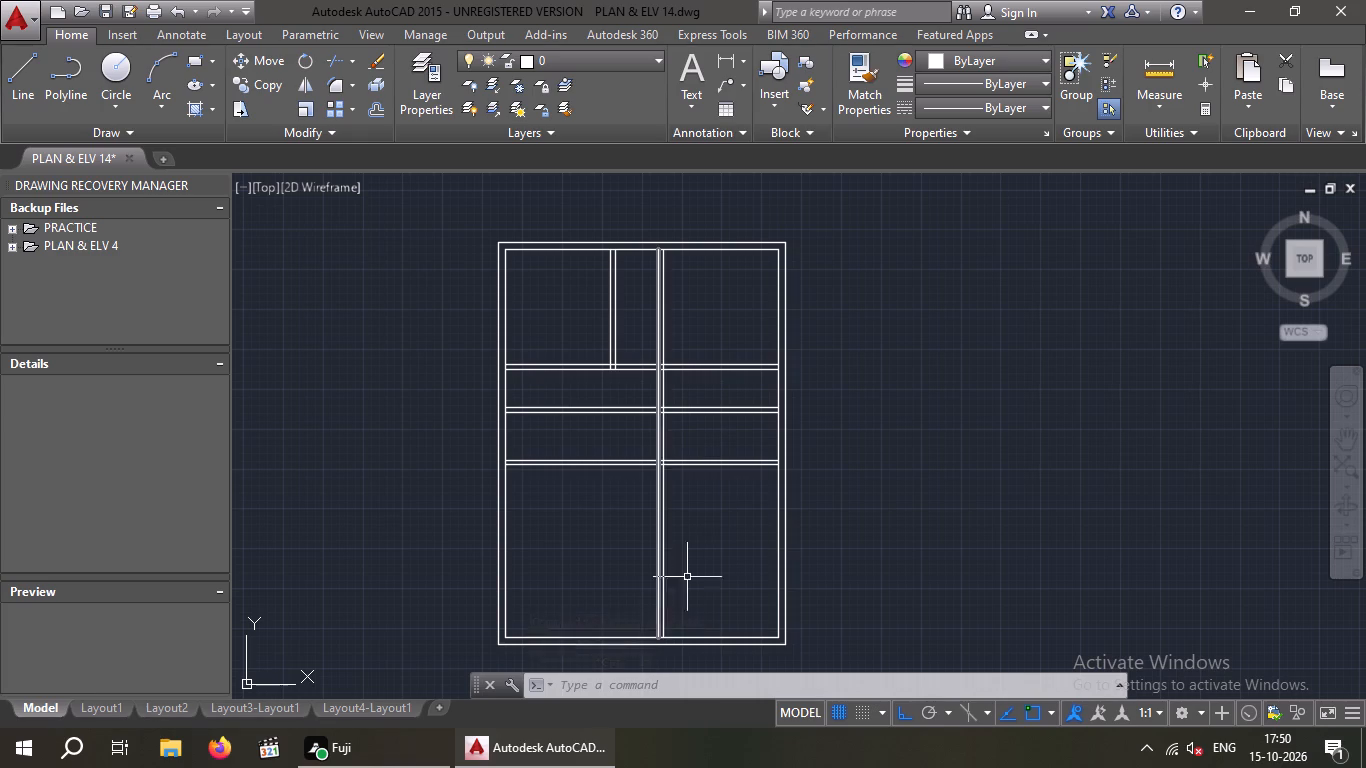
left_click_drag(705, 540, 672, 546)
left_click(616, 557)
key("Delete")
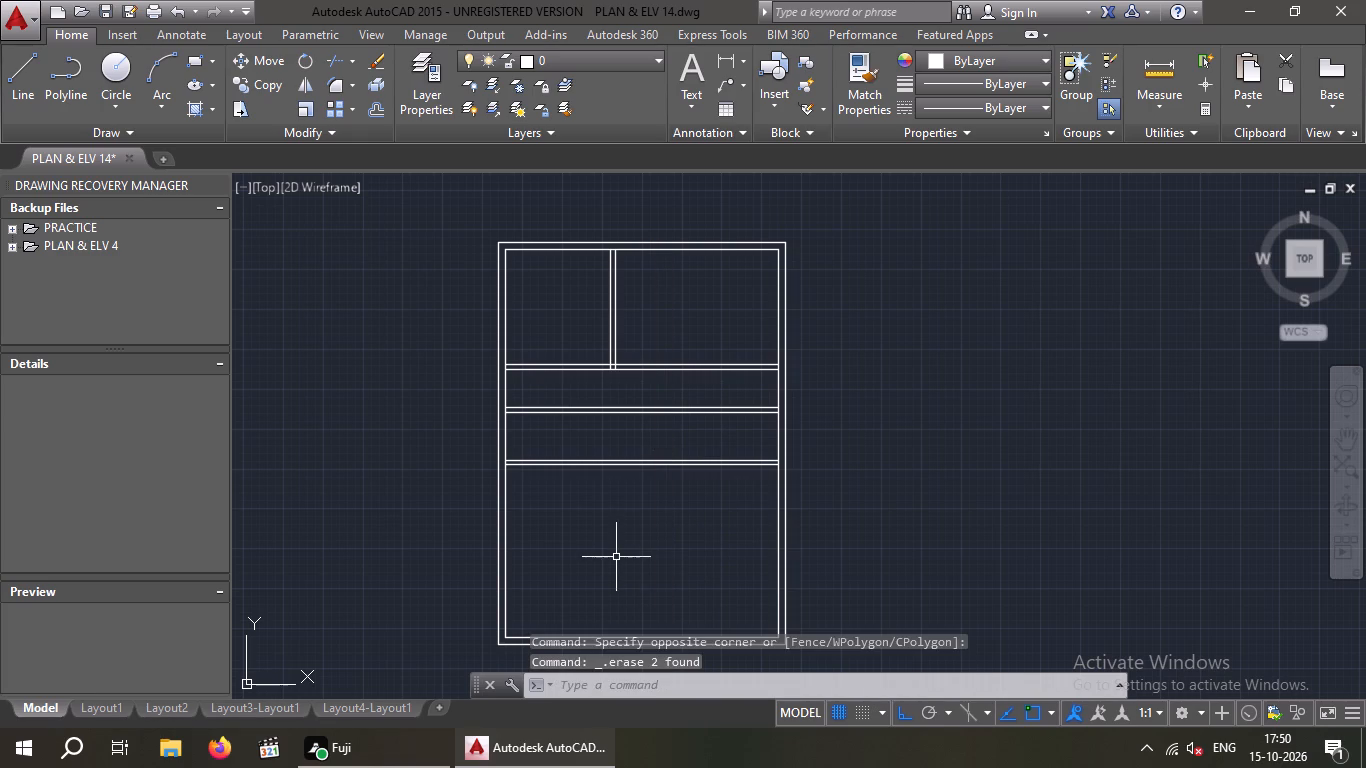
key("Escape")
key("Escape")
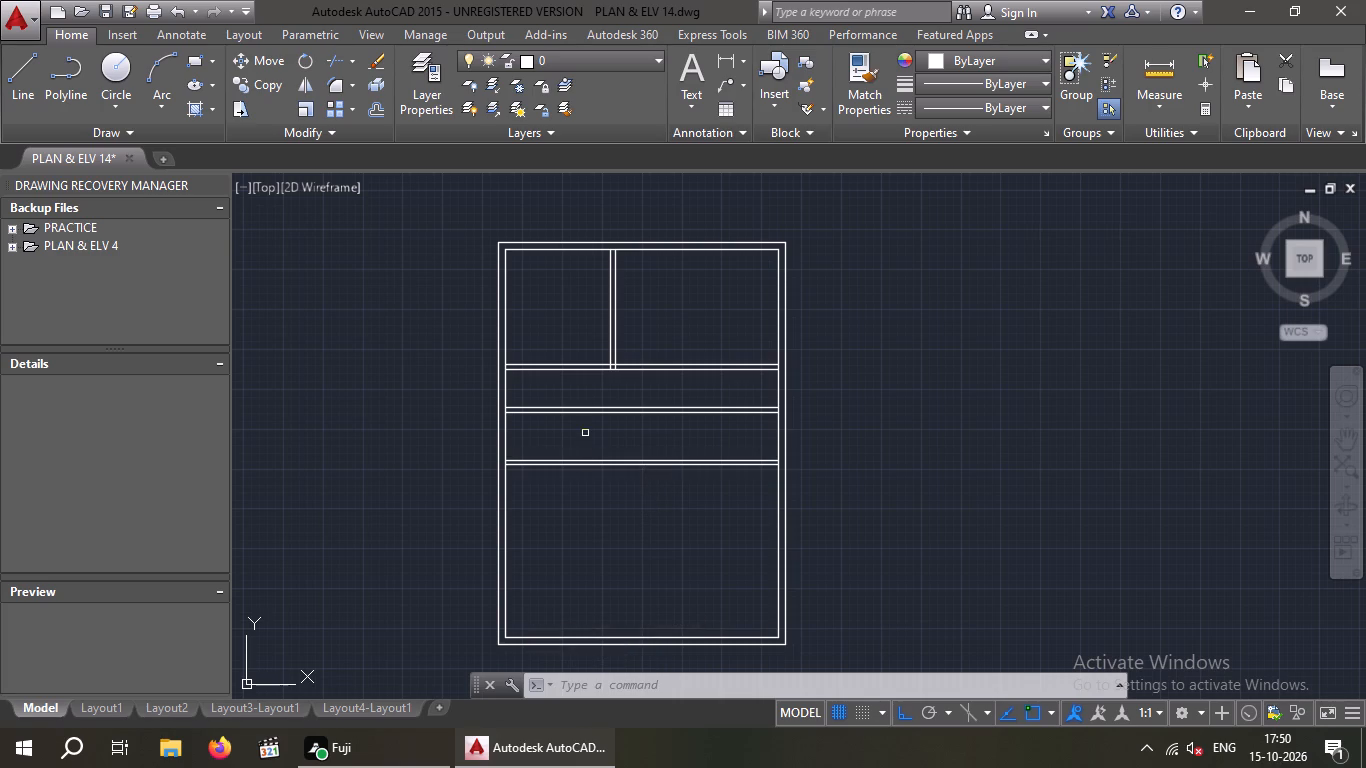
Offset the inner line of the west wall 5' to the east for another vertical partition.
key("Escape")
key("Escape")
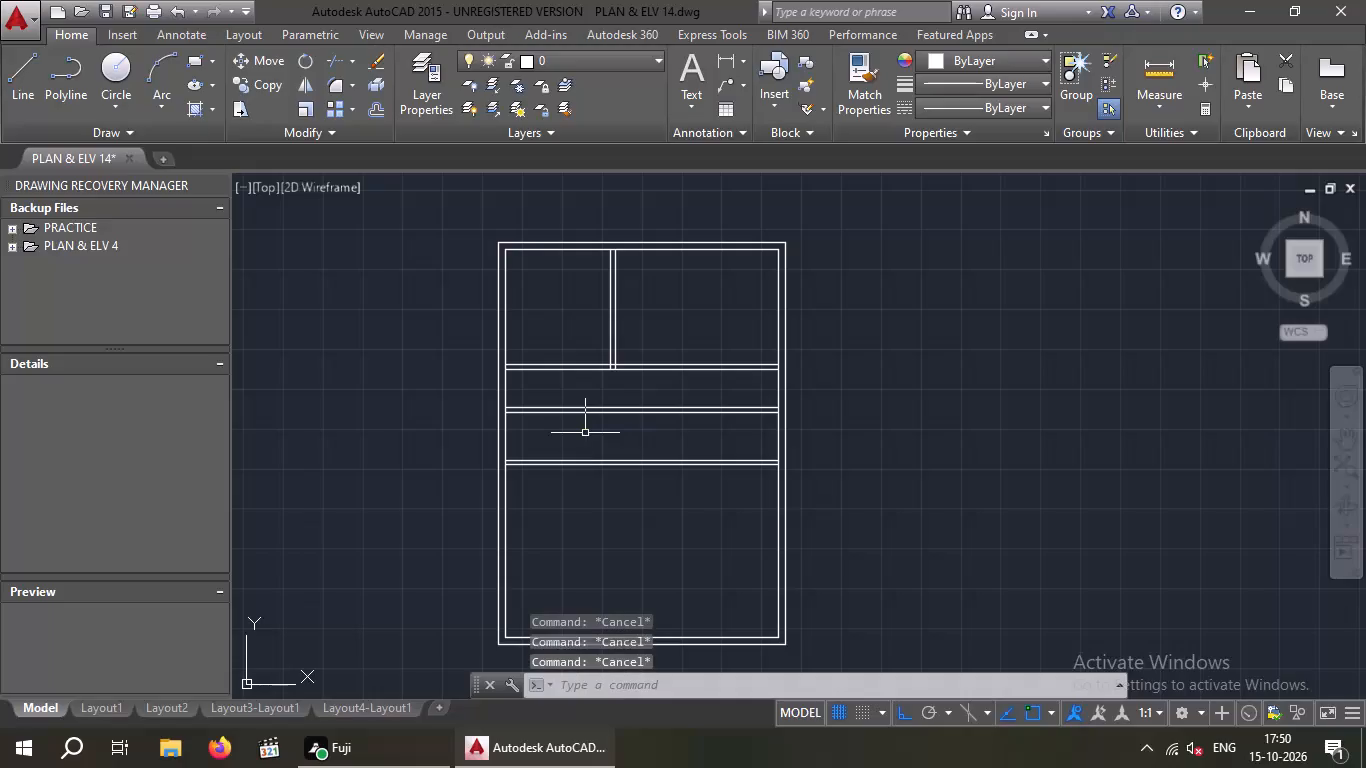
key("o")
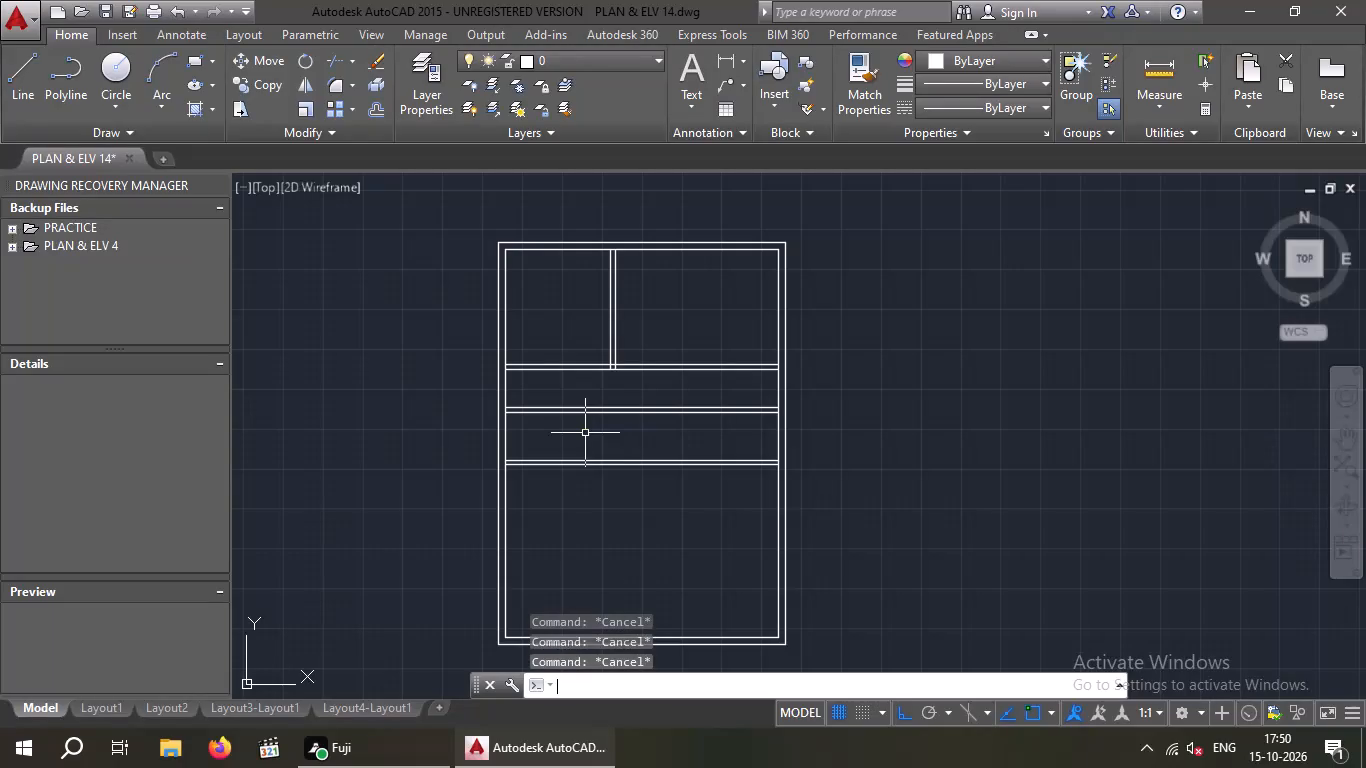
key("Return")
type("5'")
key("Return")
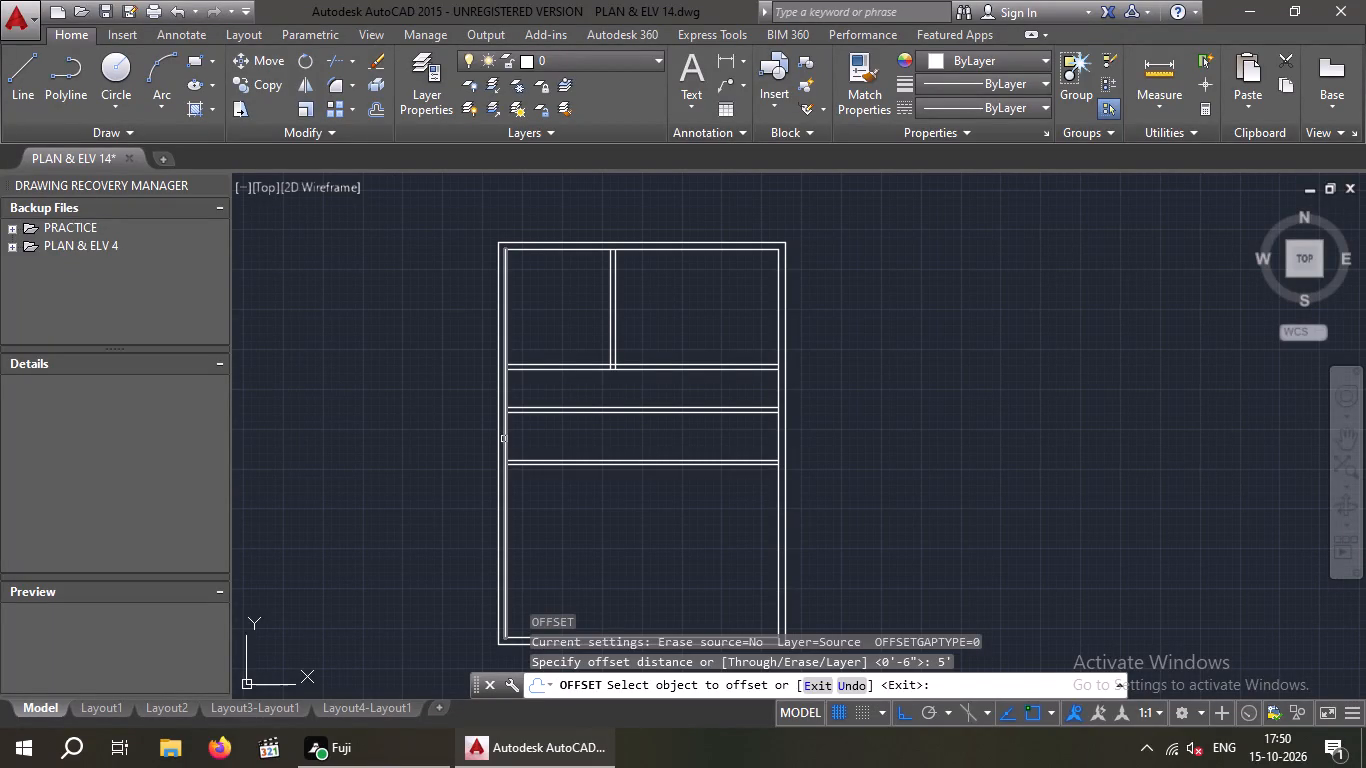
left_click_drag(504, 439, 524, 443)
left_click(610, 456)
key("Escape")
key("Escape")
Offset the new vertical line near the west wall 6" to the east to give the partition its thickness.
key("o")
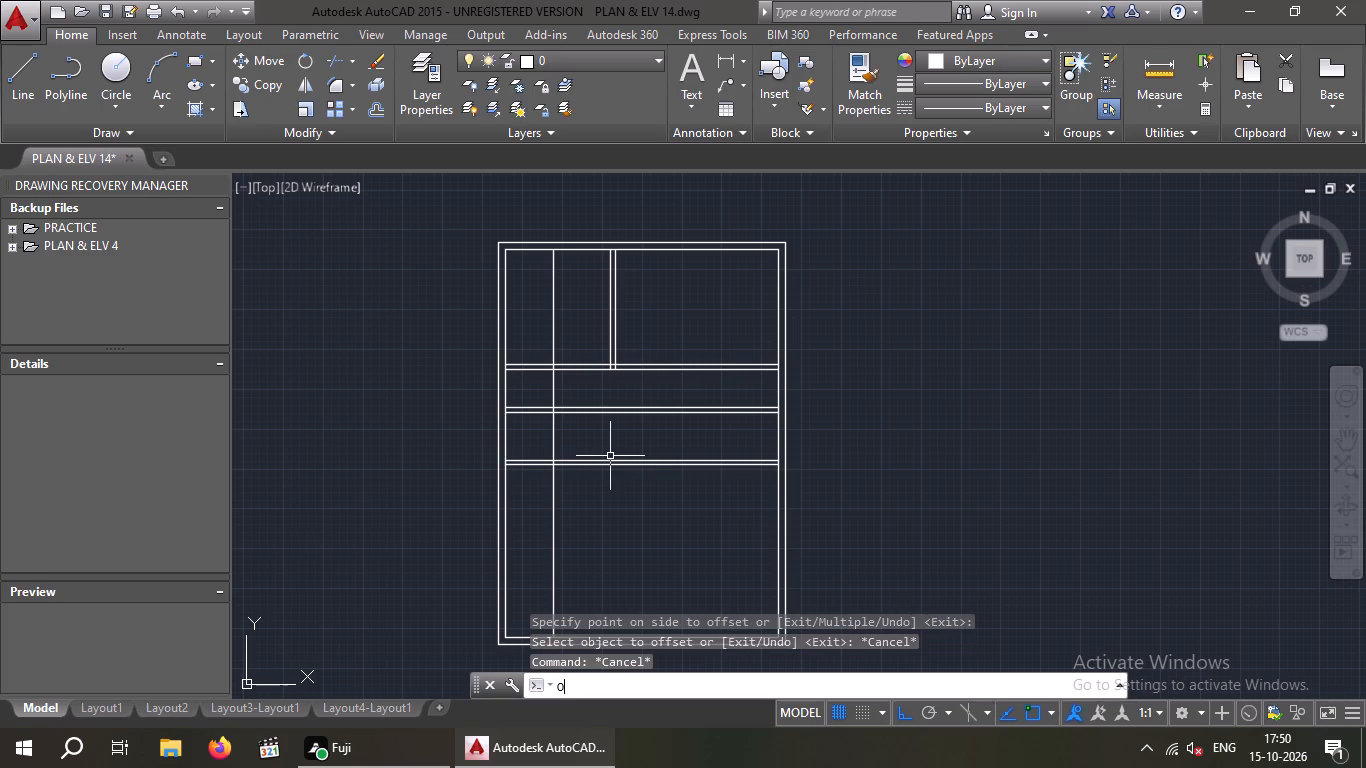
key("Return")
key("6")
key("shift+quotedbl")
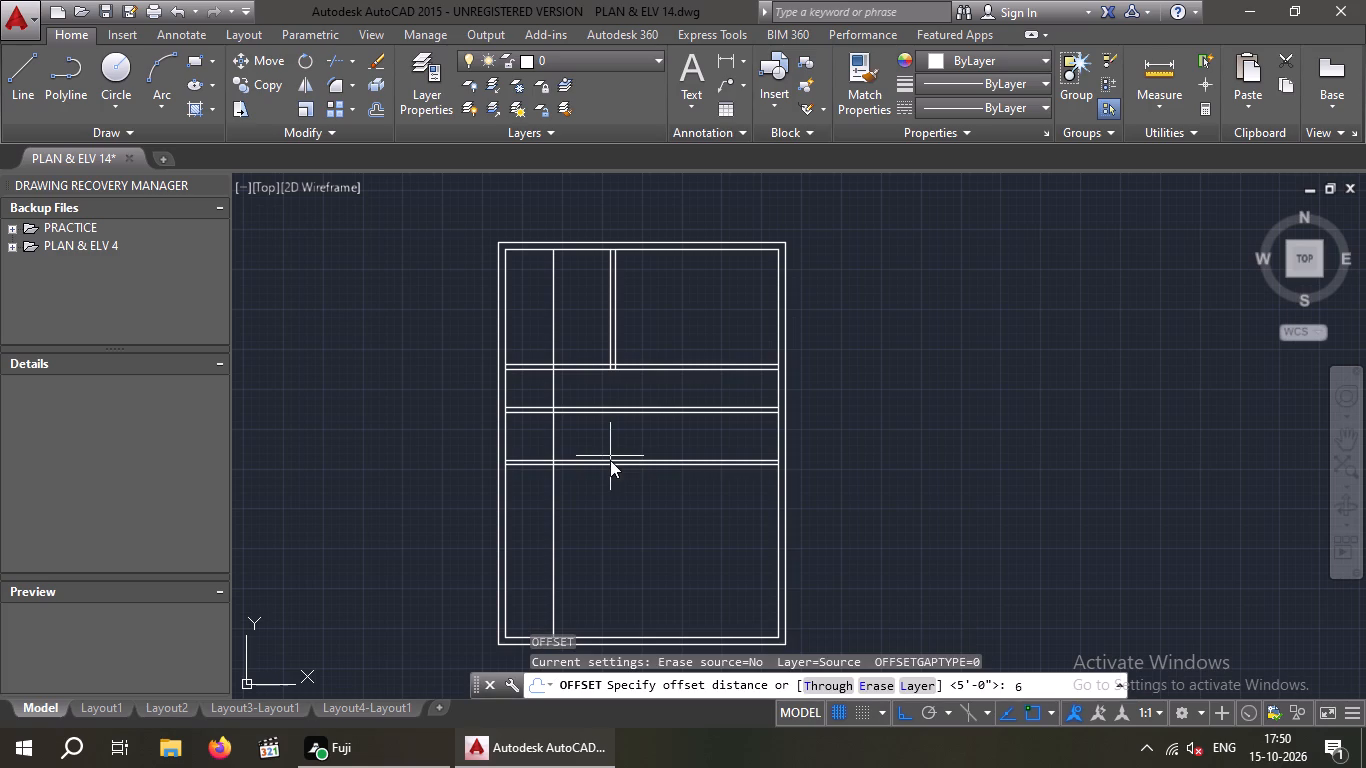
key("Return")
left_click(554, 439)
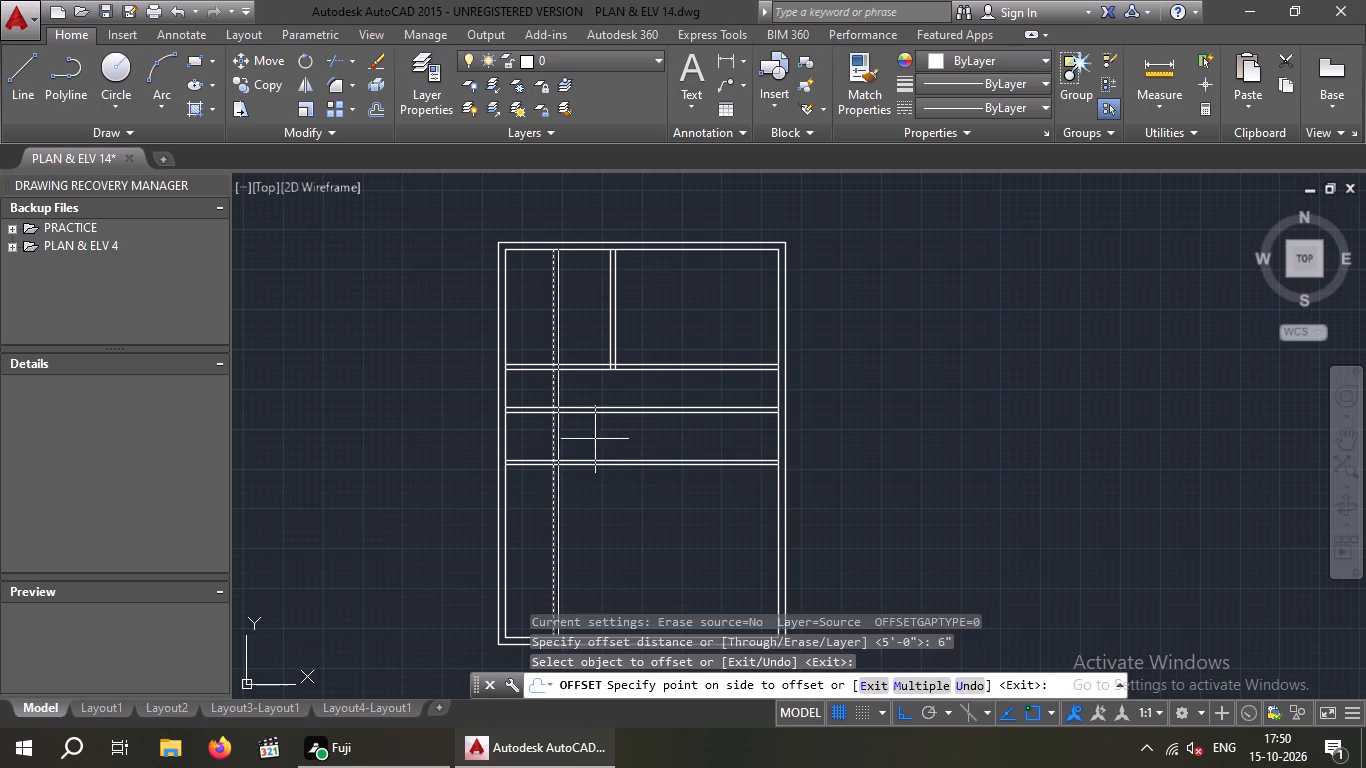
left_click(595, 439)
key("Escape")
key("Escape")
Trim the new partition's lines out of the large southern space and the strip between the two northernmost horizontal partitions.
type("TR")
key("space")
key("space")
left_click_drag(615, 505, 585, 511)
left_click(531, 538)
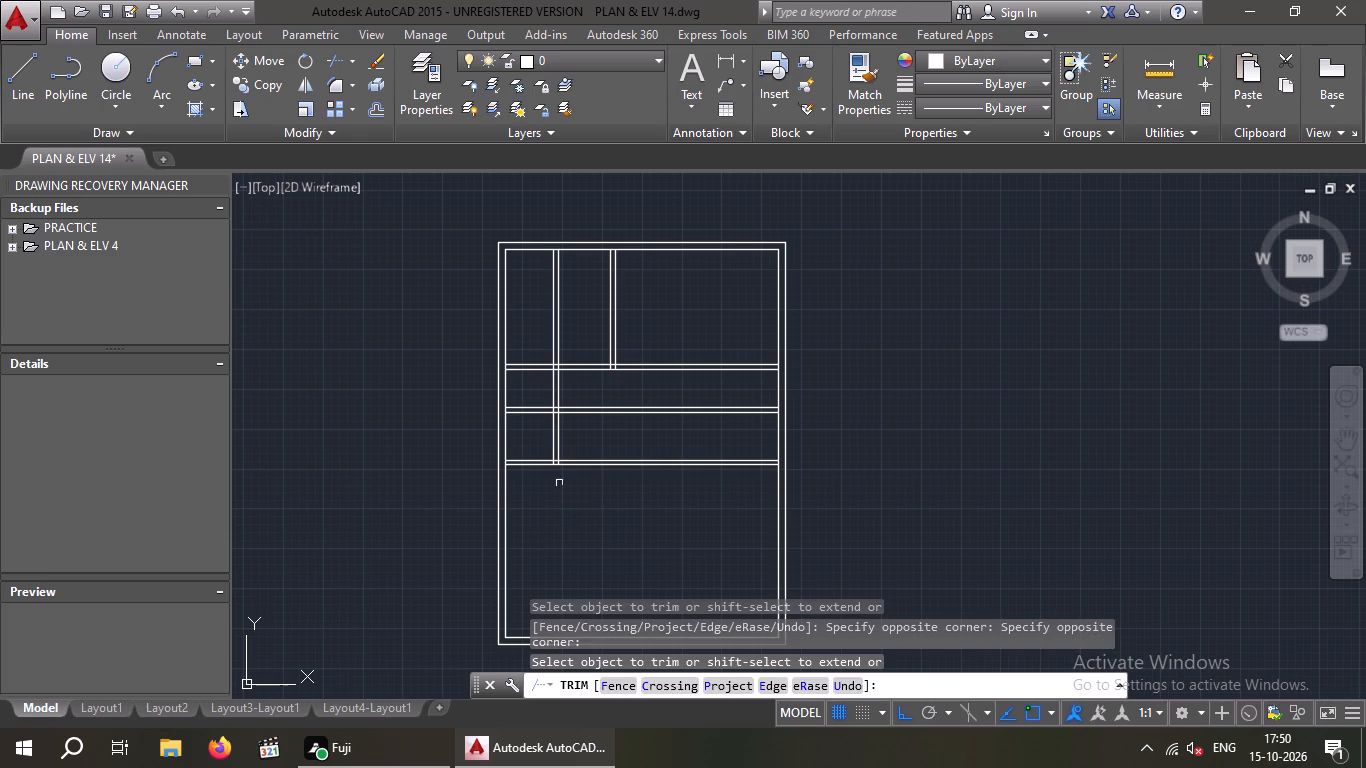
left_click(574, 388)
left_click(535, 393)
key("Escape")
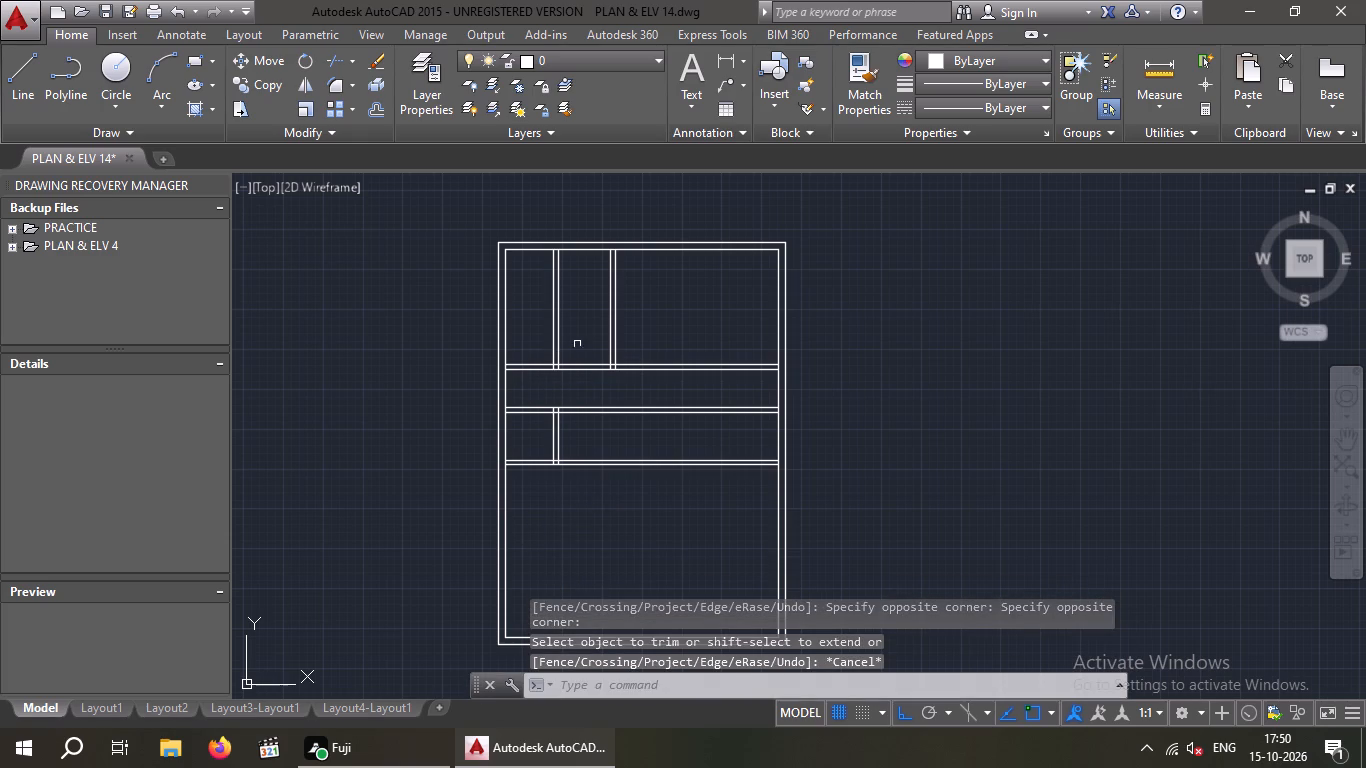
Erase the two leftover partition lines in the northwest room, north of the northernmost horizontal partition.
left_click_drag(580, 318, 559, 322)
left_click(541, 329)
key("Delete")
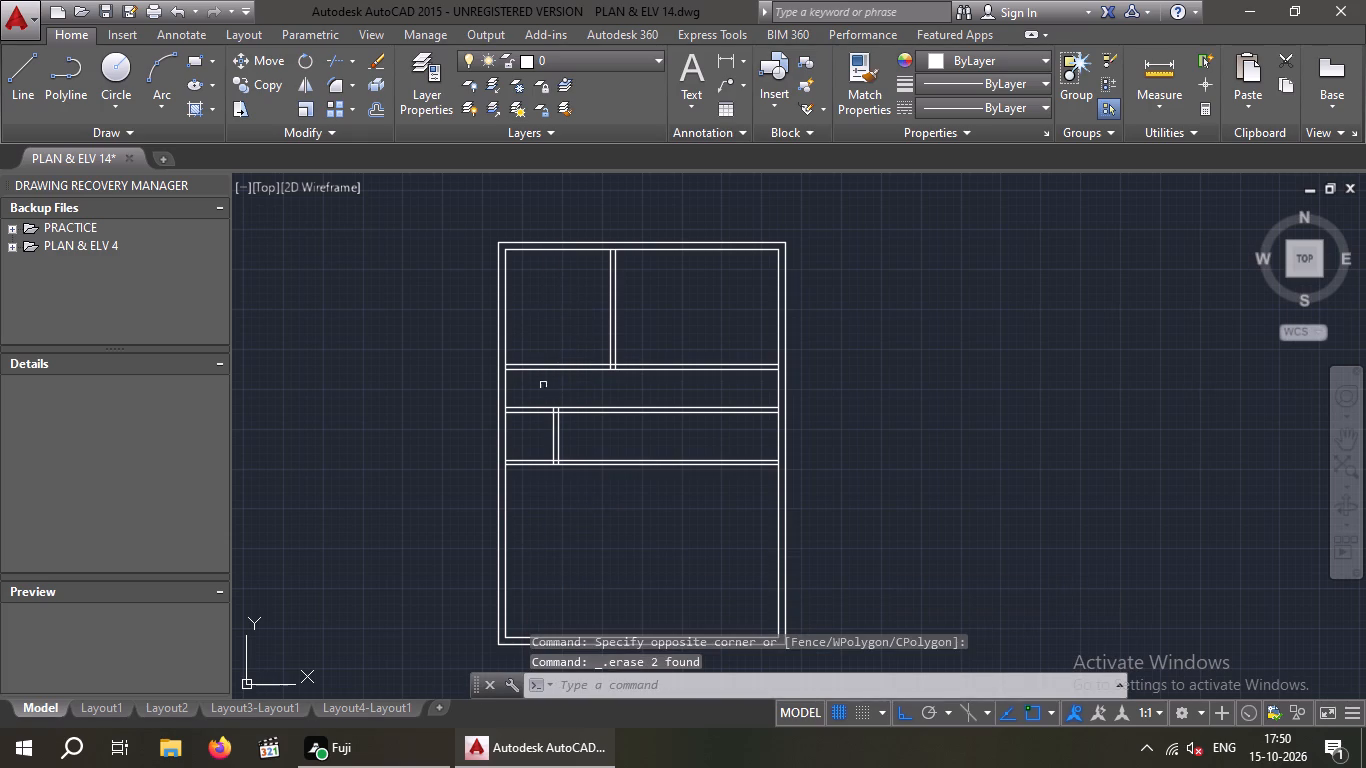
key("Escape")
key("Escape")
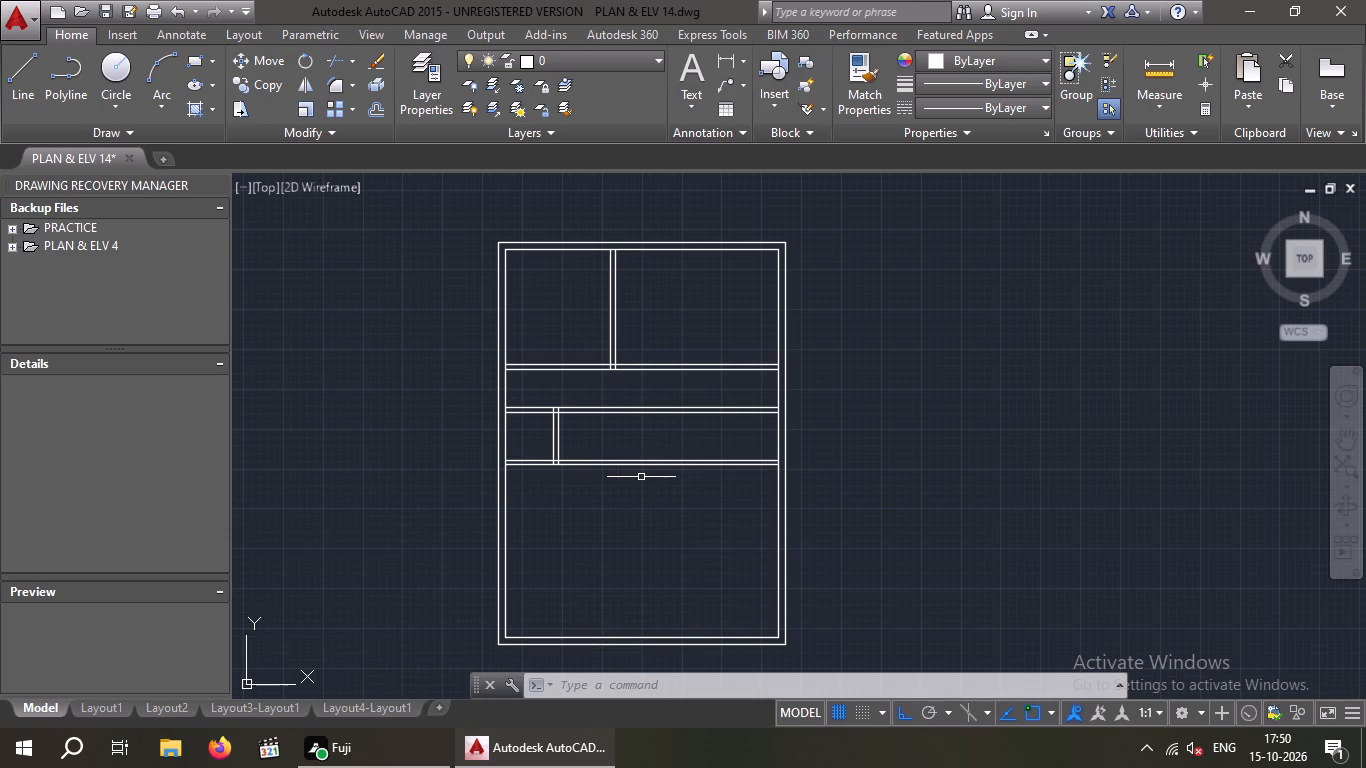
key("Escape")
key("Escape")
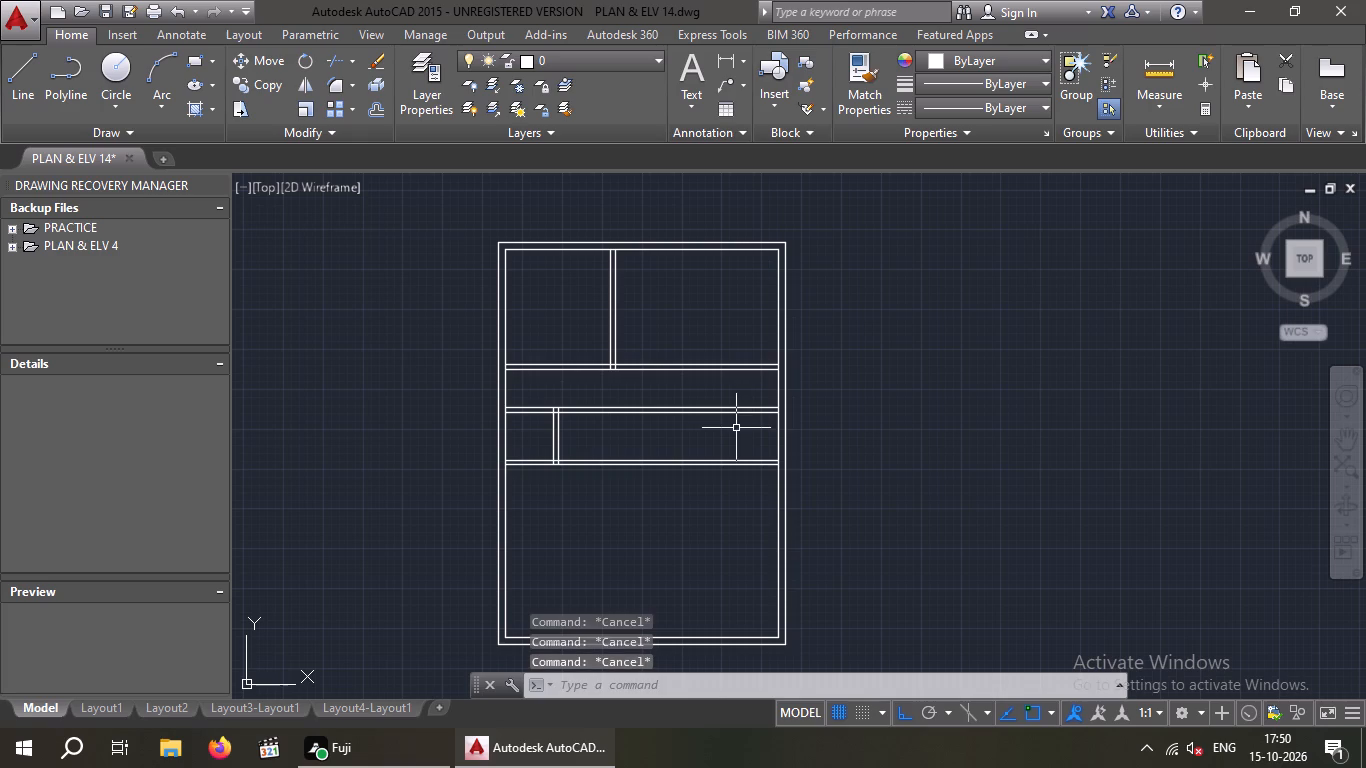
Offset the inner line of the east wall 6' to the west for another vertical partition.
key("o")
key("Return")
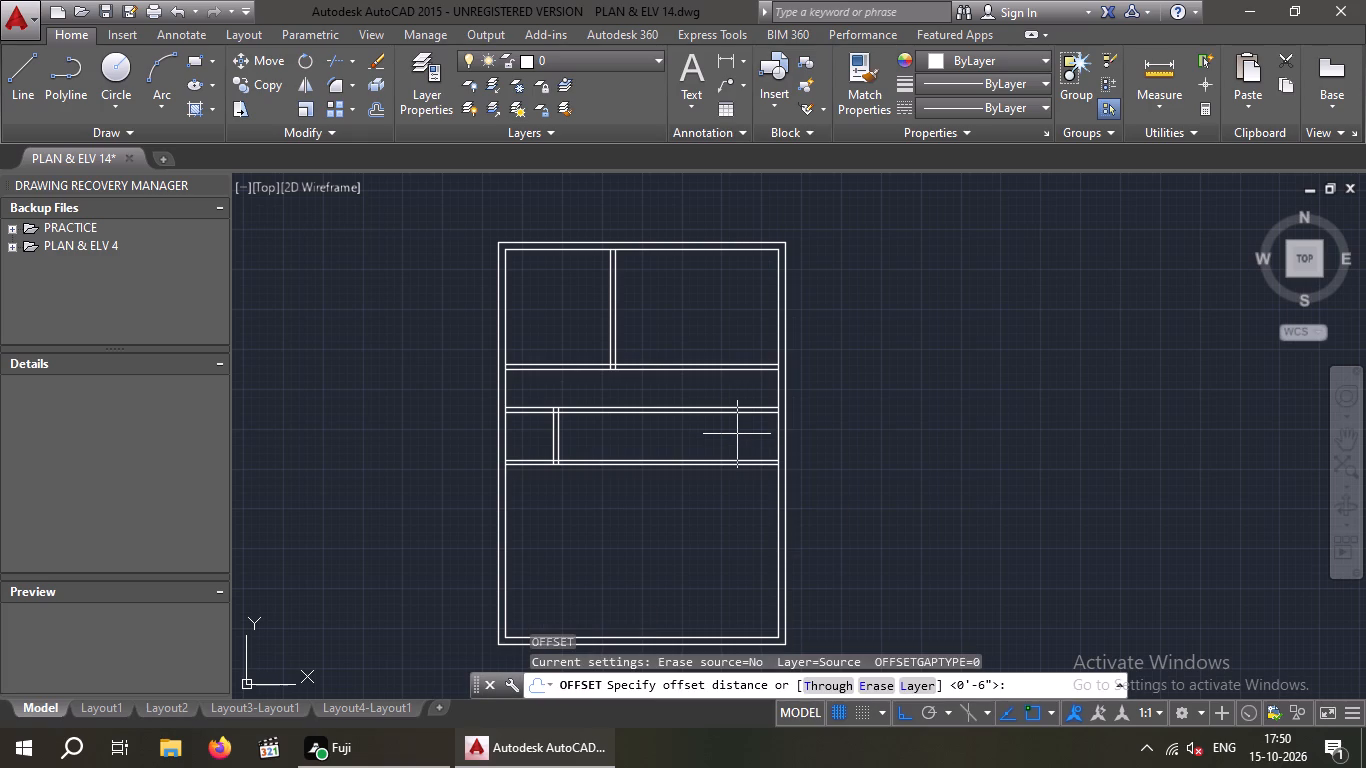
type("6'")
key("Return")
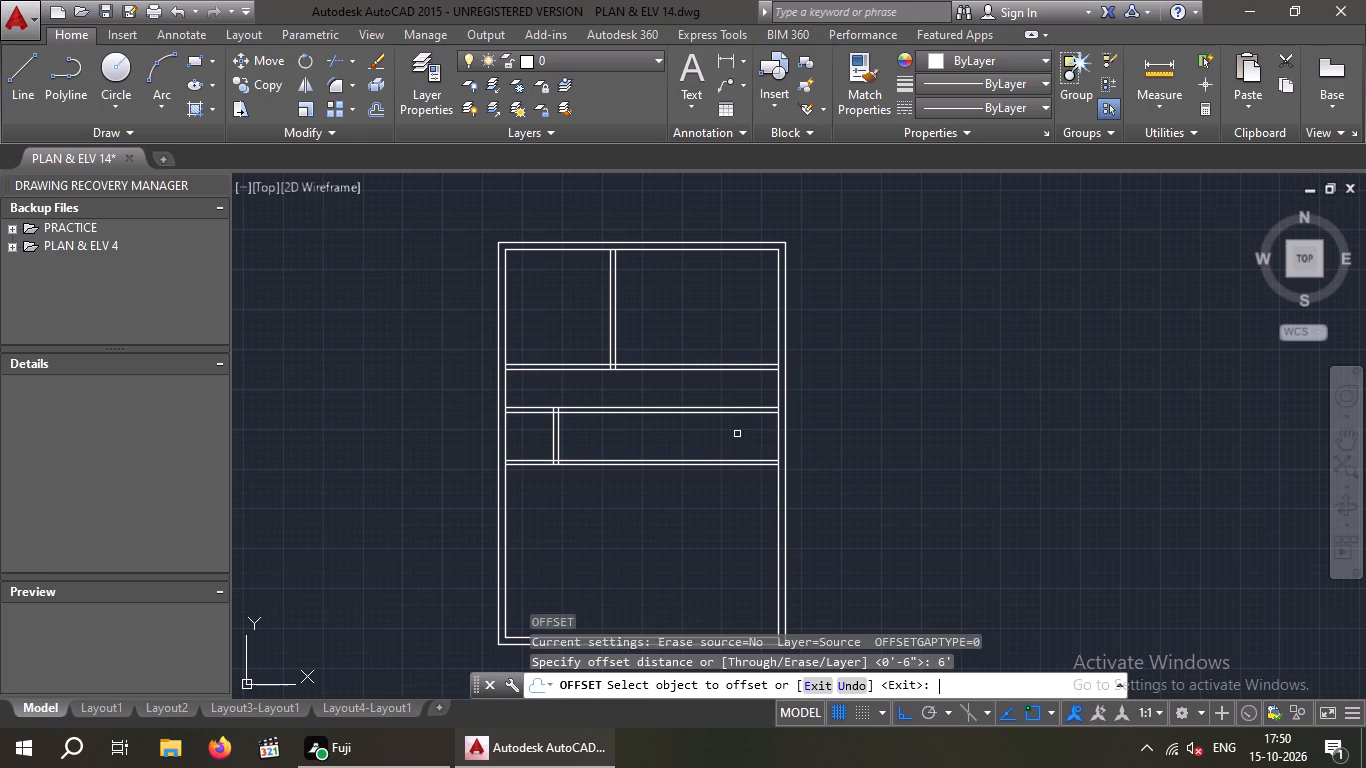
left_click_drag(777, 391, 748, 396)
left_click(693, 417)
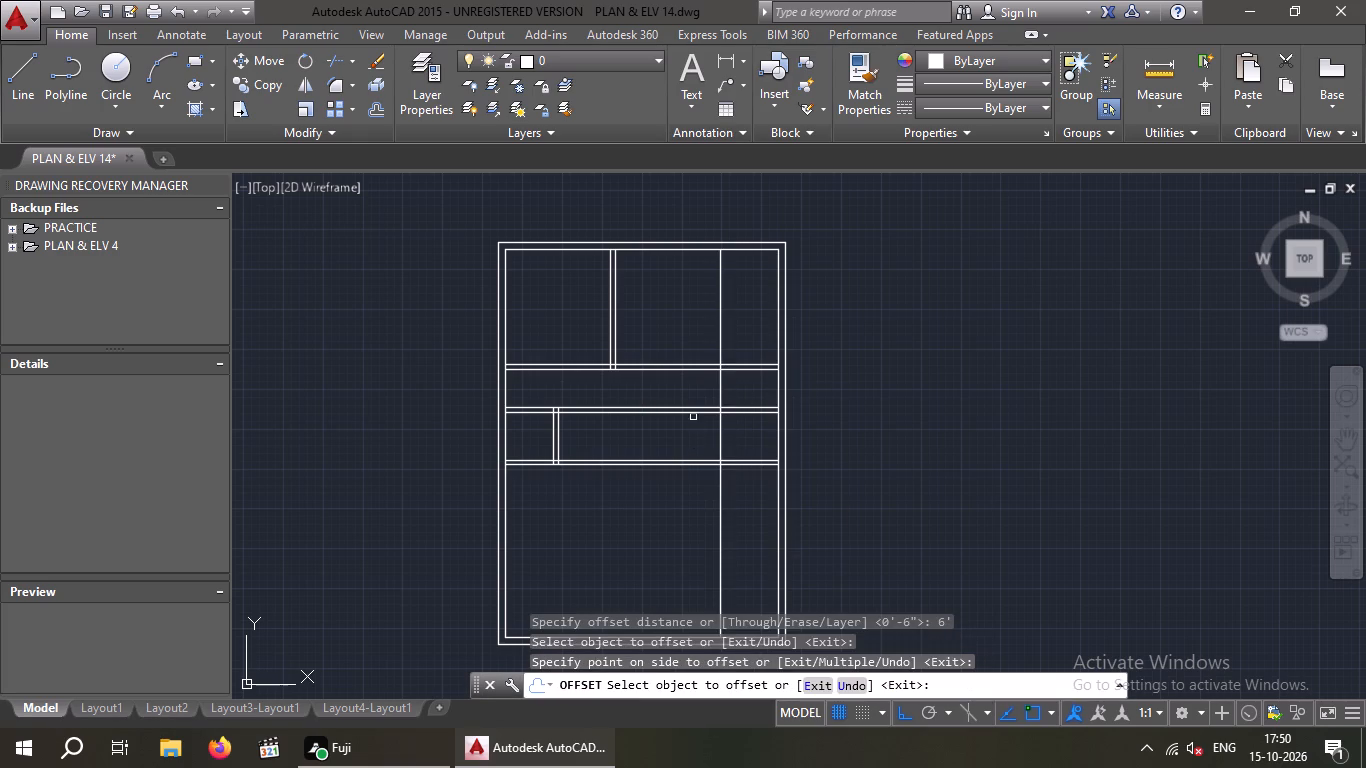
key("Escape")
key("Escape")
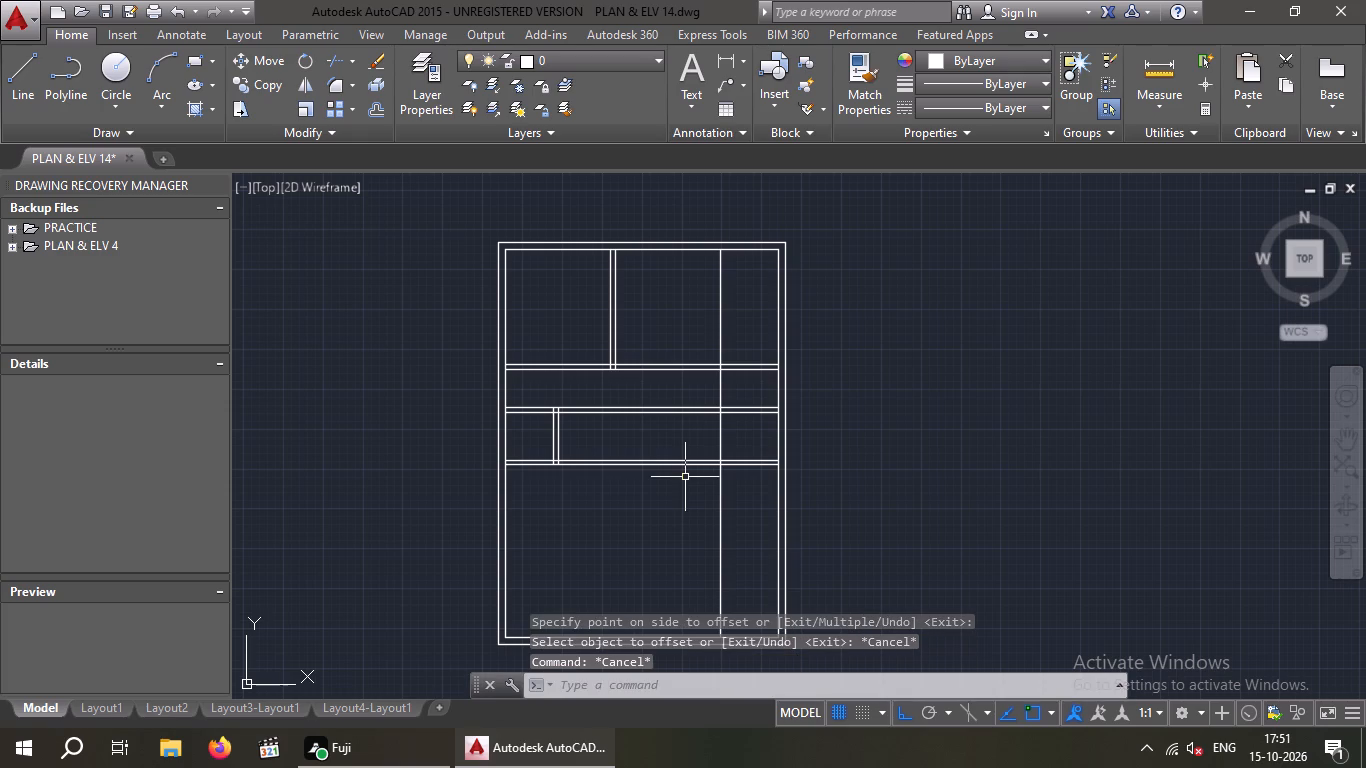
Offset the new vertical line near the east wall 6" to the west to form the partition's second face.
key("o")
key("Return")
key("6")
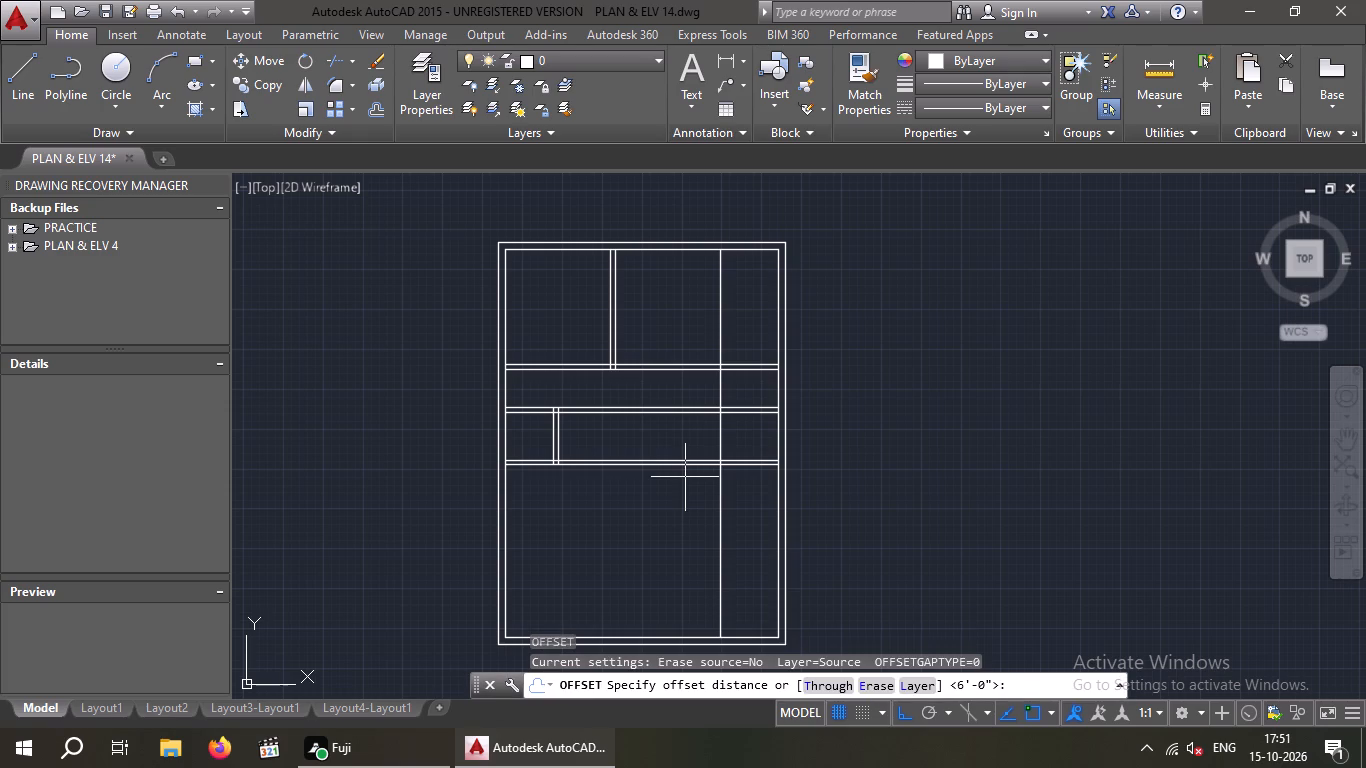
key("shift+quotedbl")
key("Return")
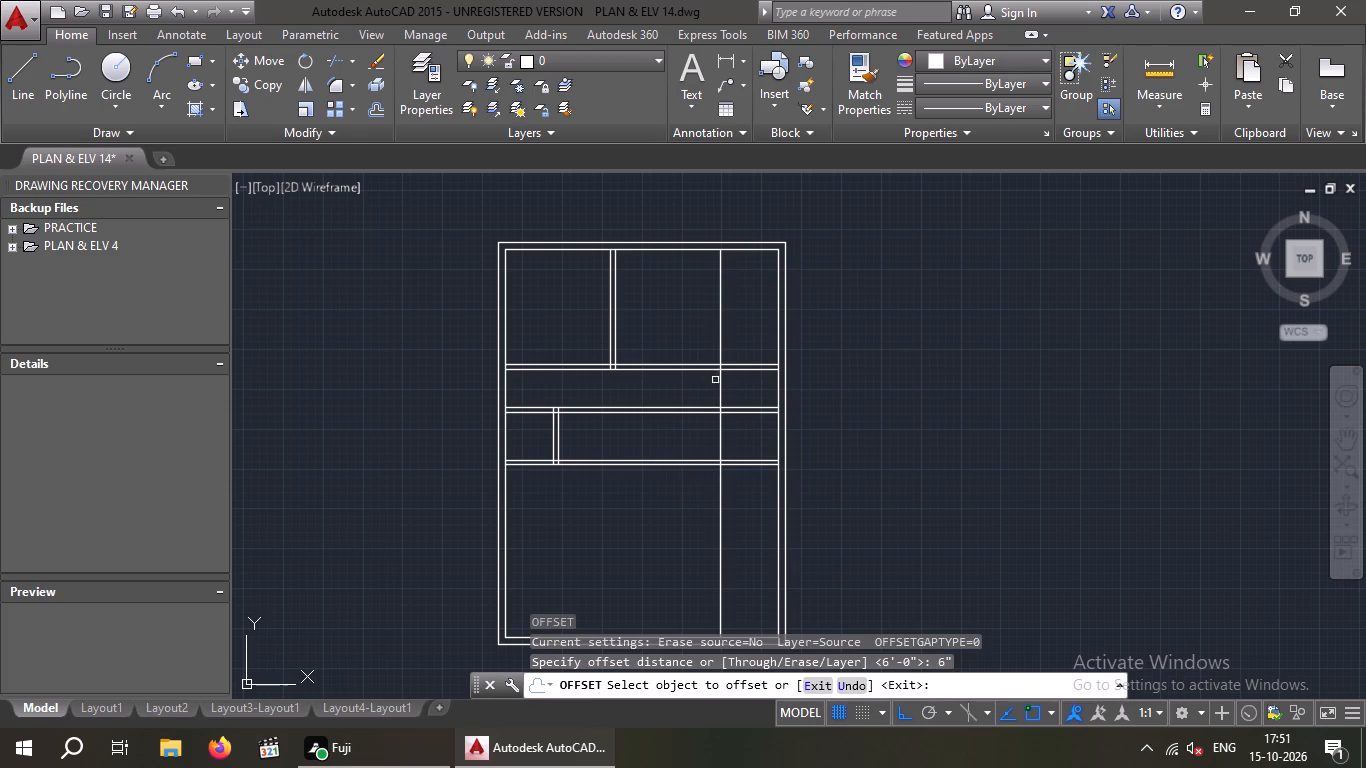
left_click_drag(720, 335, 707, 334)
left_click(679, 335)
key("Escape")
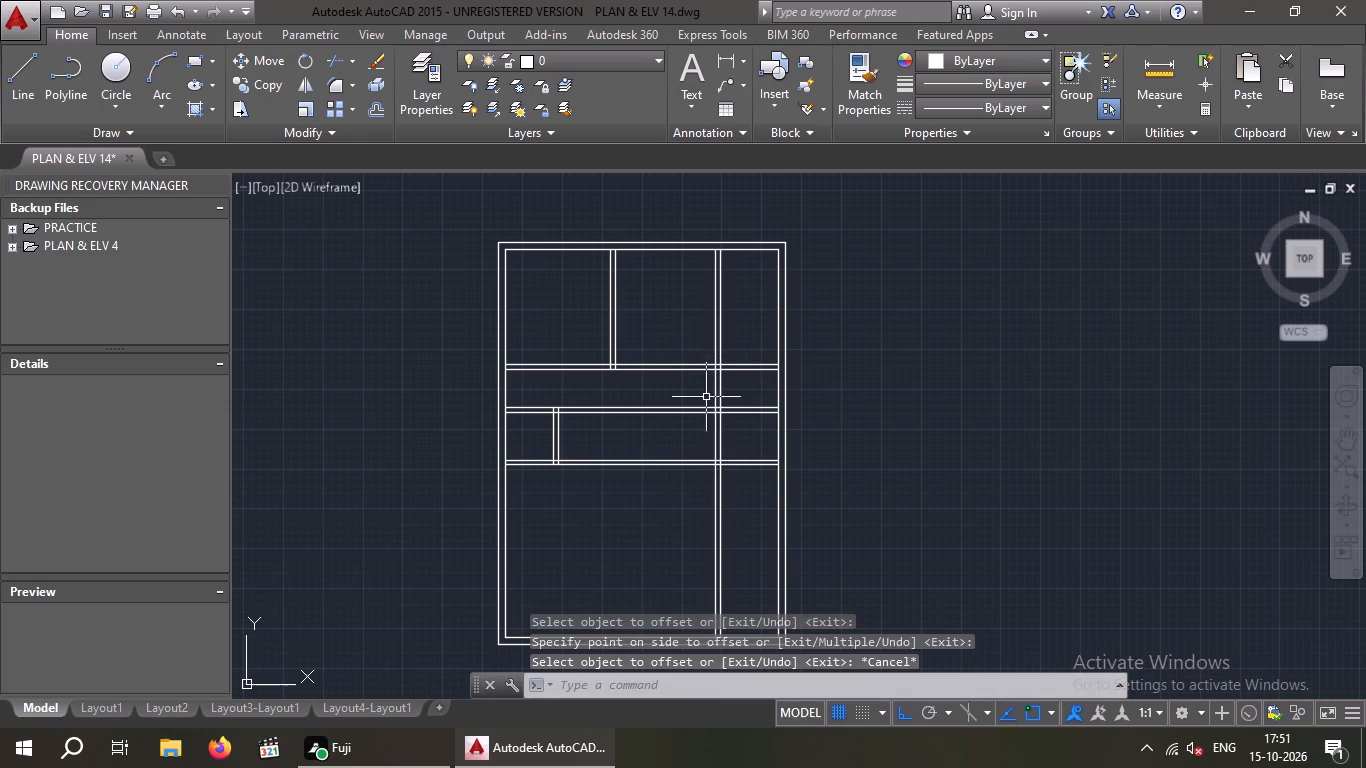
Trim the eastern vertical partition's two lines out of the strip between the two northernmost horizontal partitions.
key("t")
key("r")
key("space")
key("space")
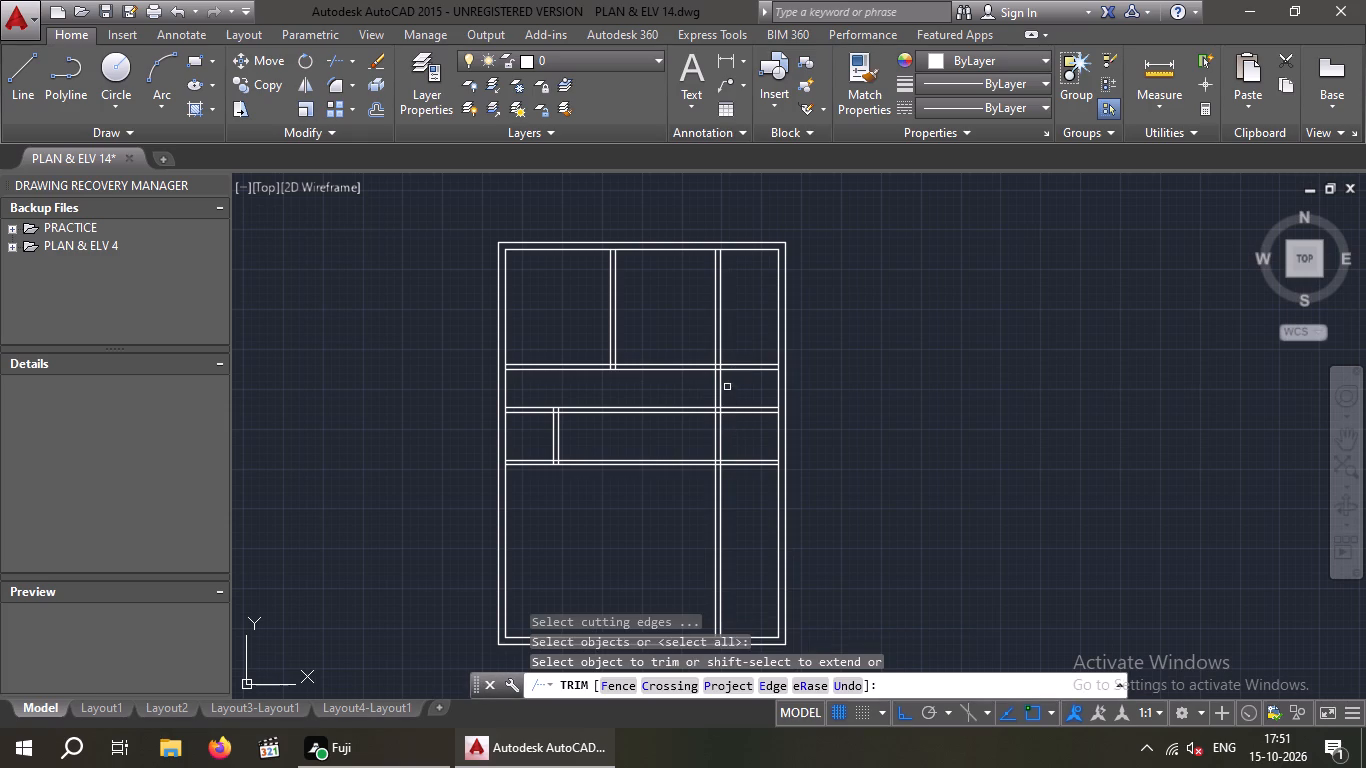
scroll(726, 387, "up", 2)
left_click_drag(758, 358, 692, 362)
left_click(626, 378)
key("Escape")
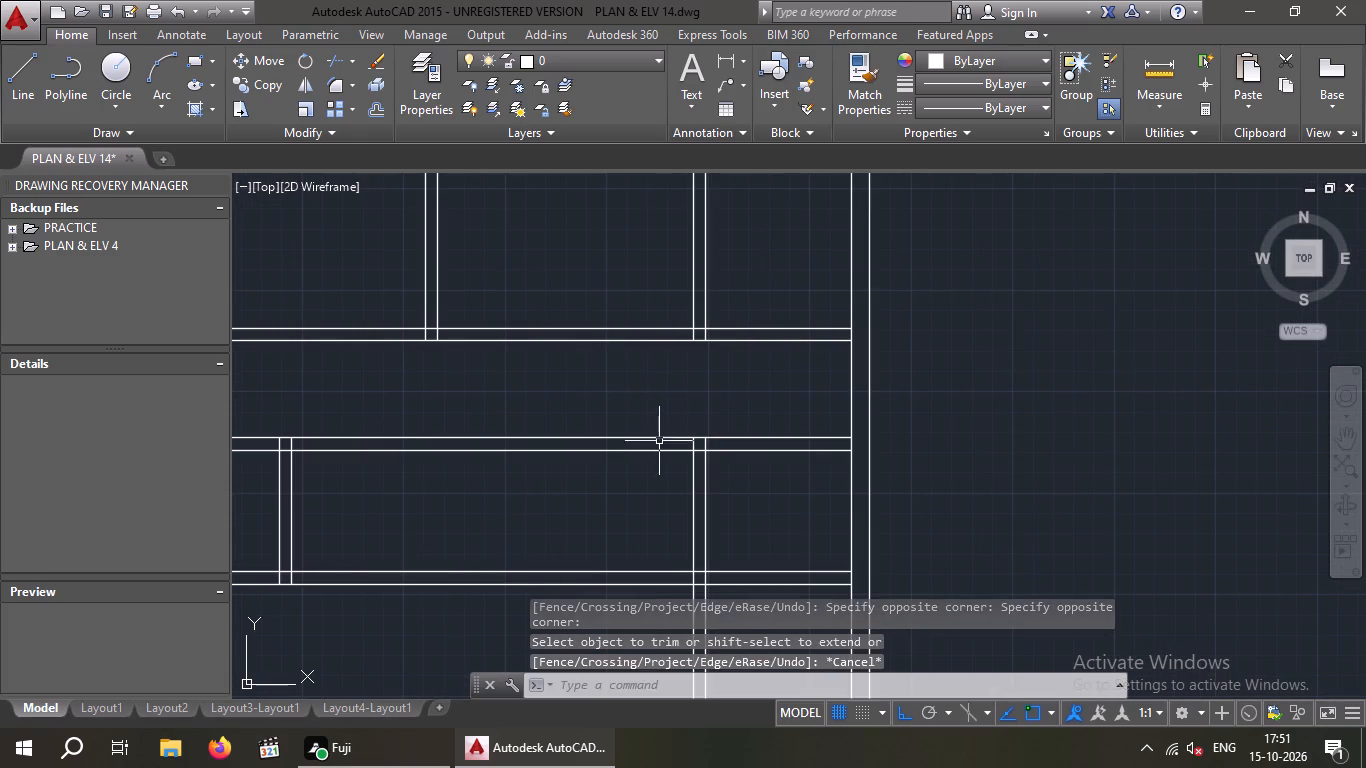
Erase the eastern partition's two remaining lines running south from the second horizontal partition.
scroll(659, 438, "down", 1)
left_click_drag(748, 476, 700, 488)
left_click(661, 493)
key("Delete")
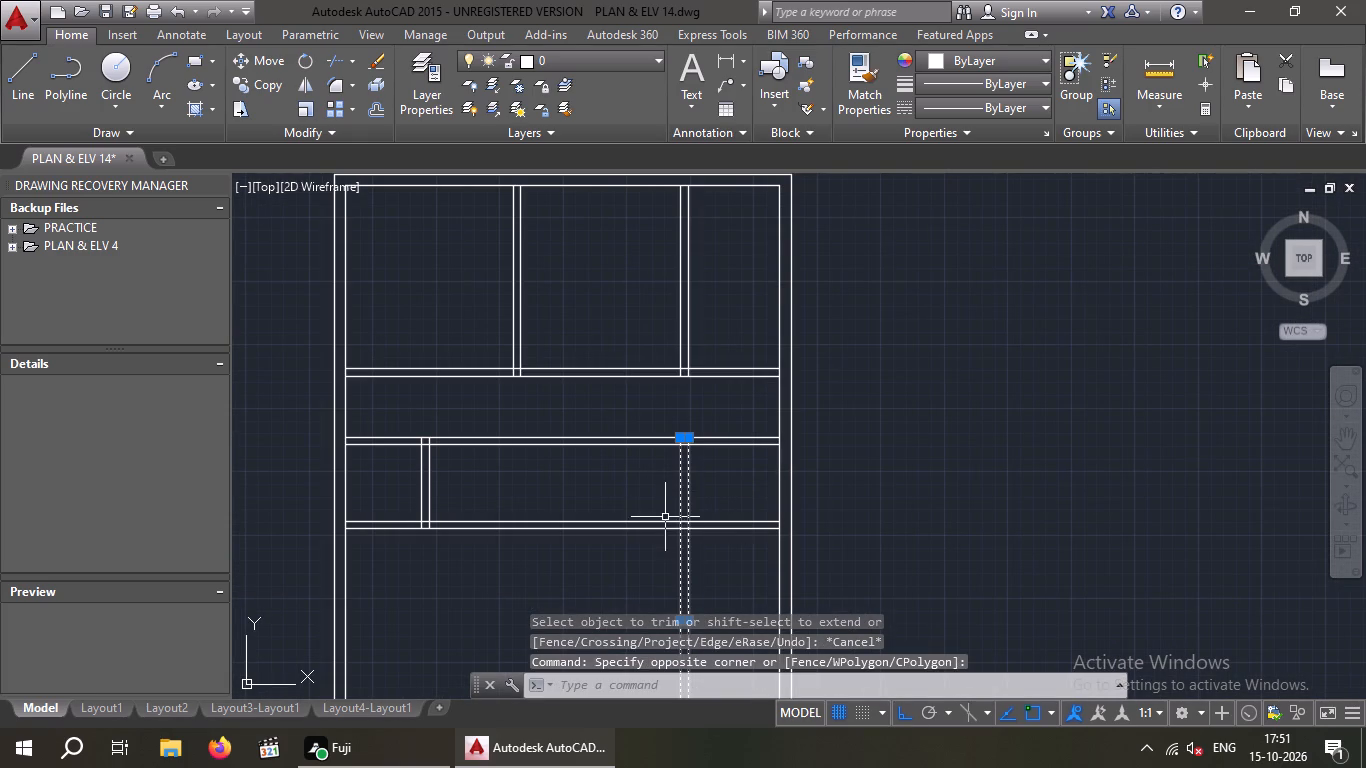
key("Escape")
key("Escape")
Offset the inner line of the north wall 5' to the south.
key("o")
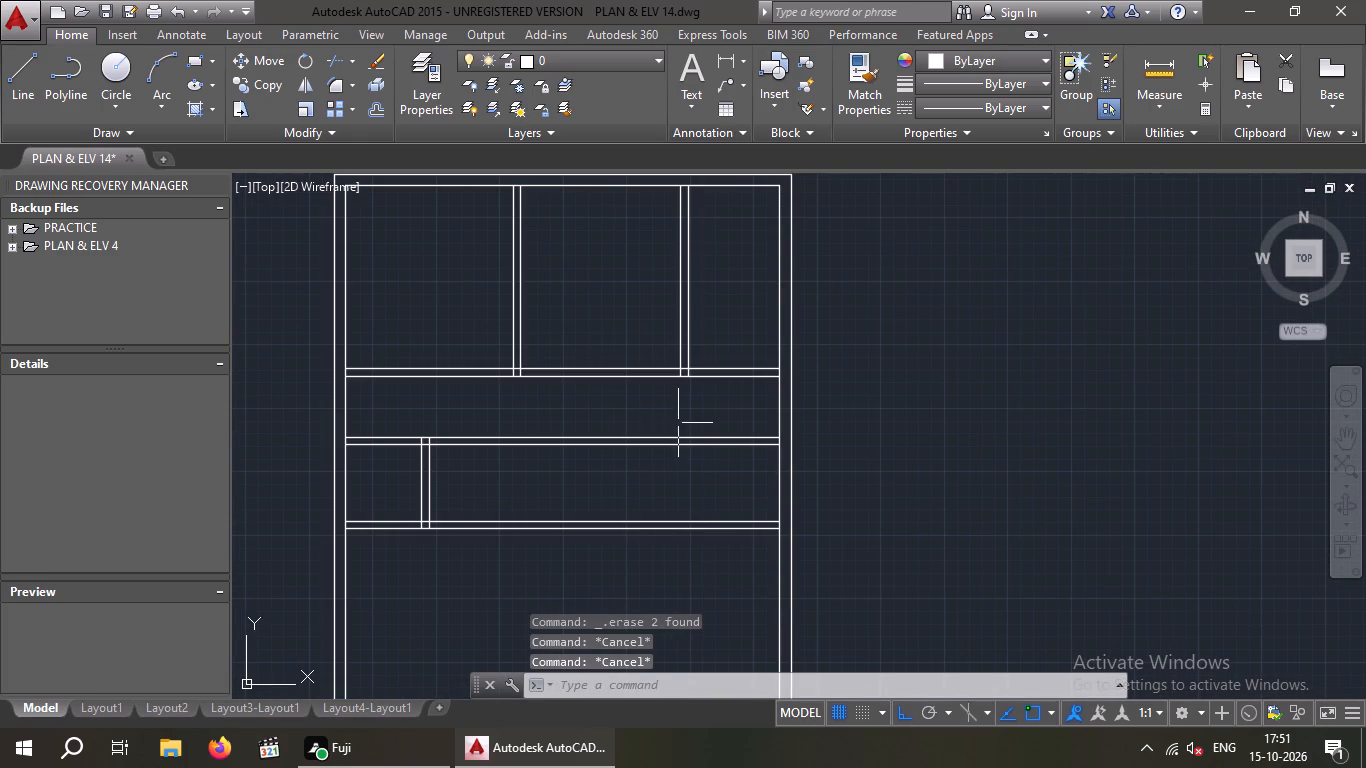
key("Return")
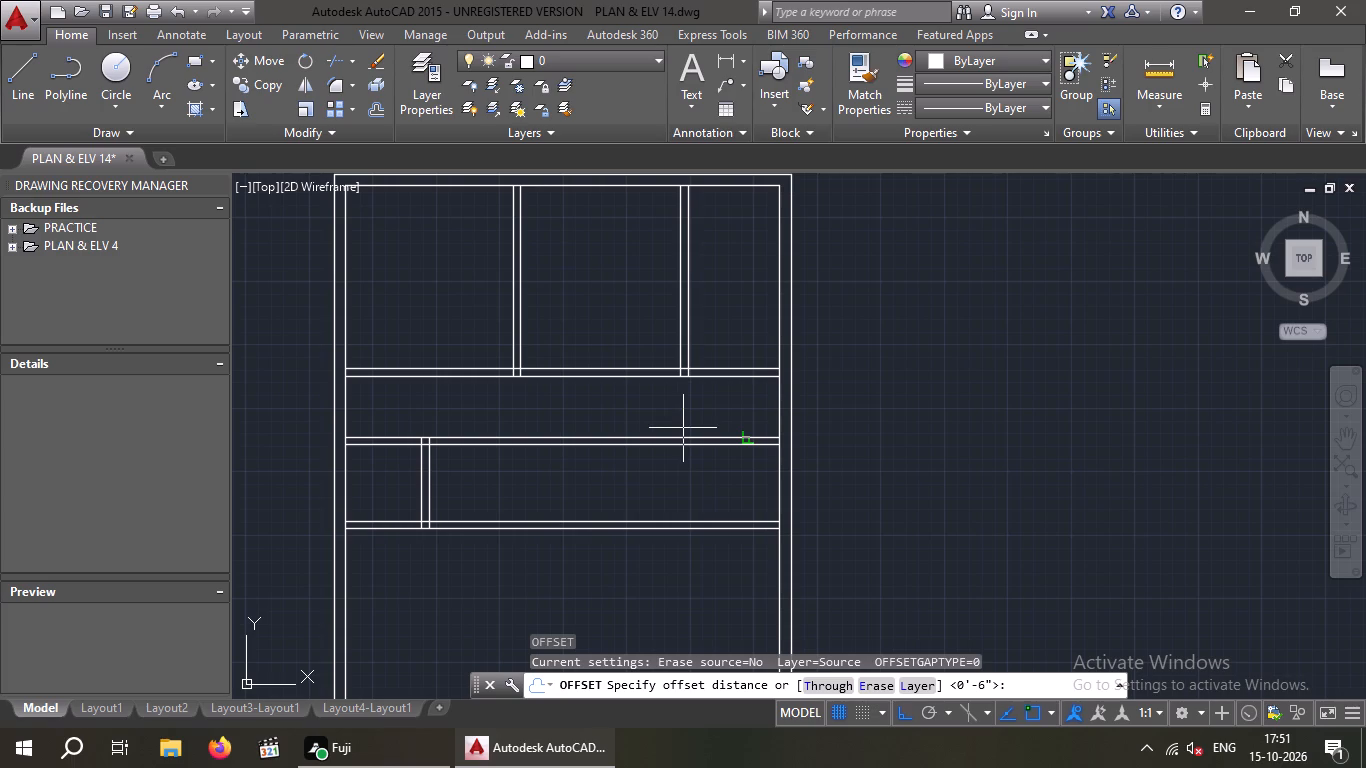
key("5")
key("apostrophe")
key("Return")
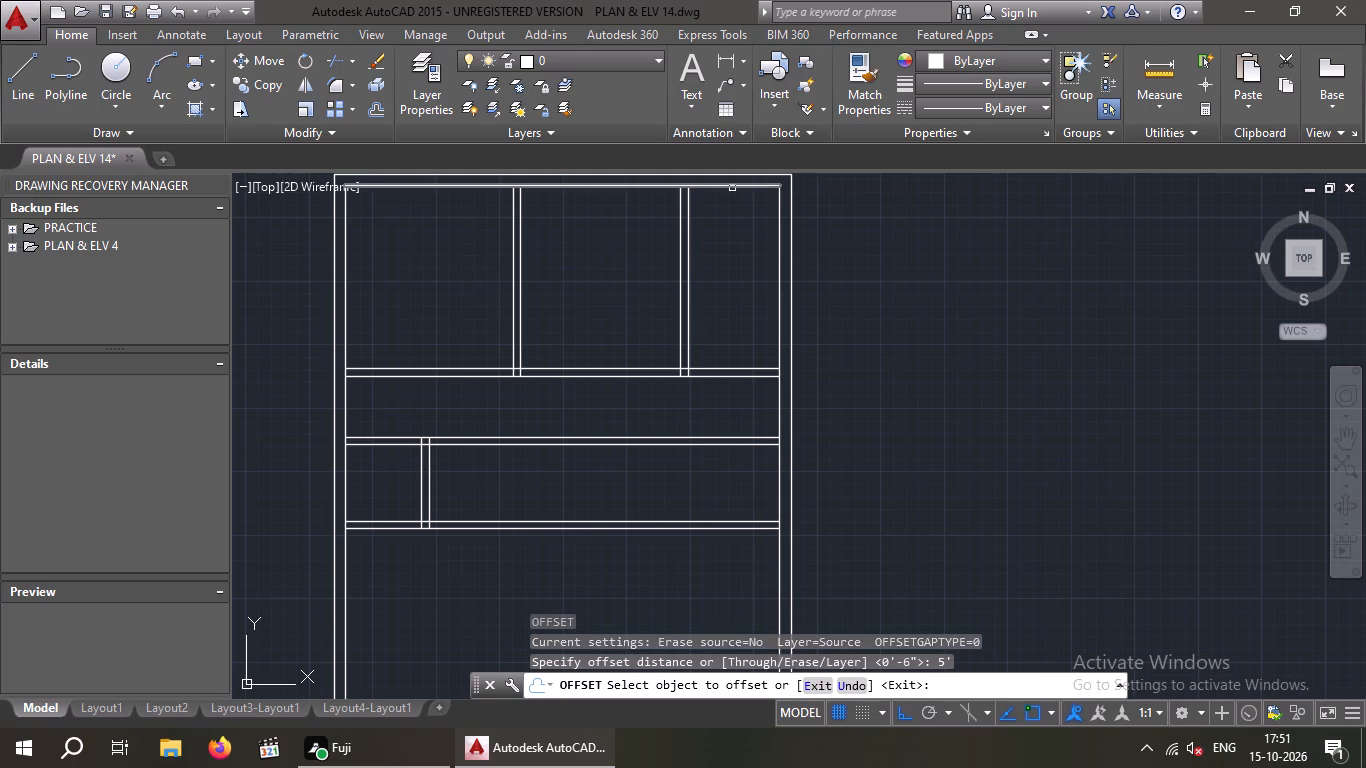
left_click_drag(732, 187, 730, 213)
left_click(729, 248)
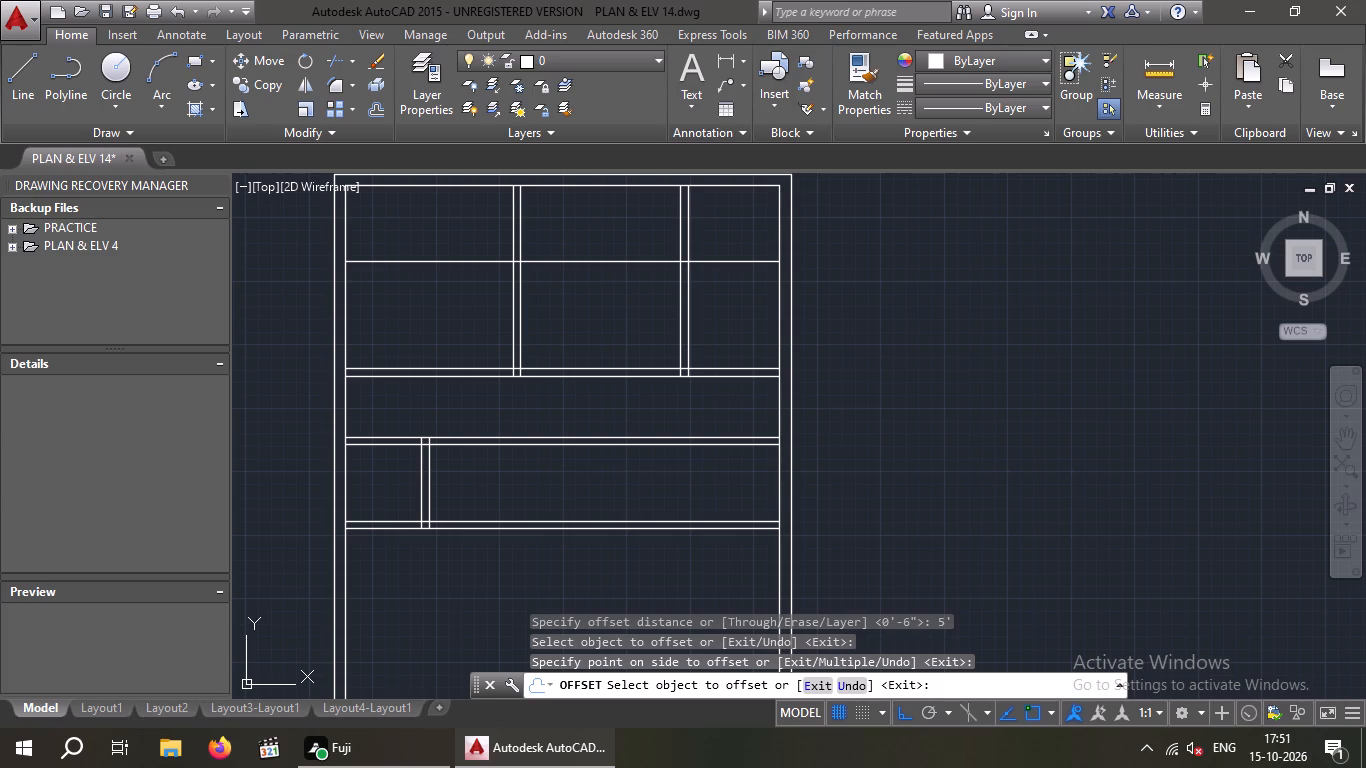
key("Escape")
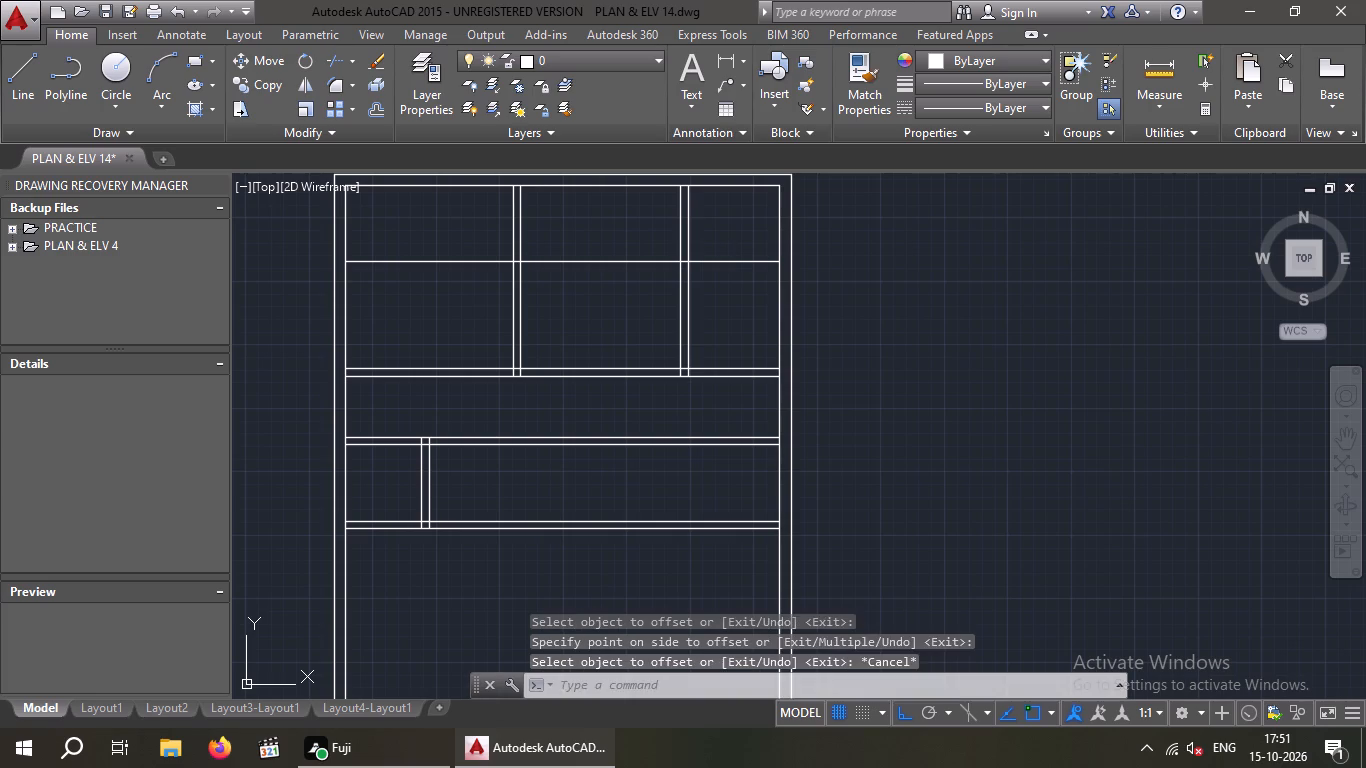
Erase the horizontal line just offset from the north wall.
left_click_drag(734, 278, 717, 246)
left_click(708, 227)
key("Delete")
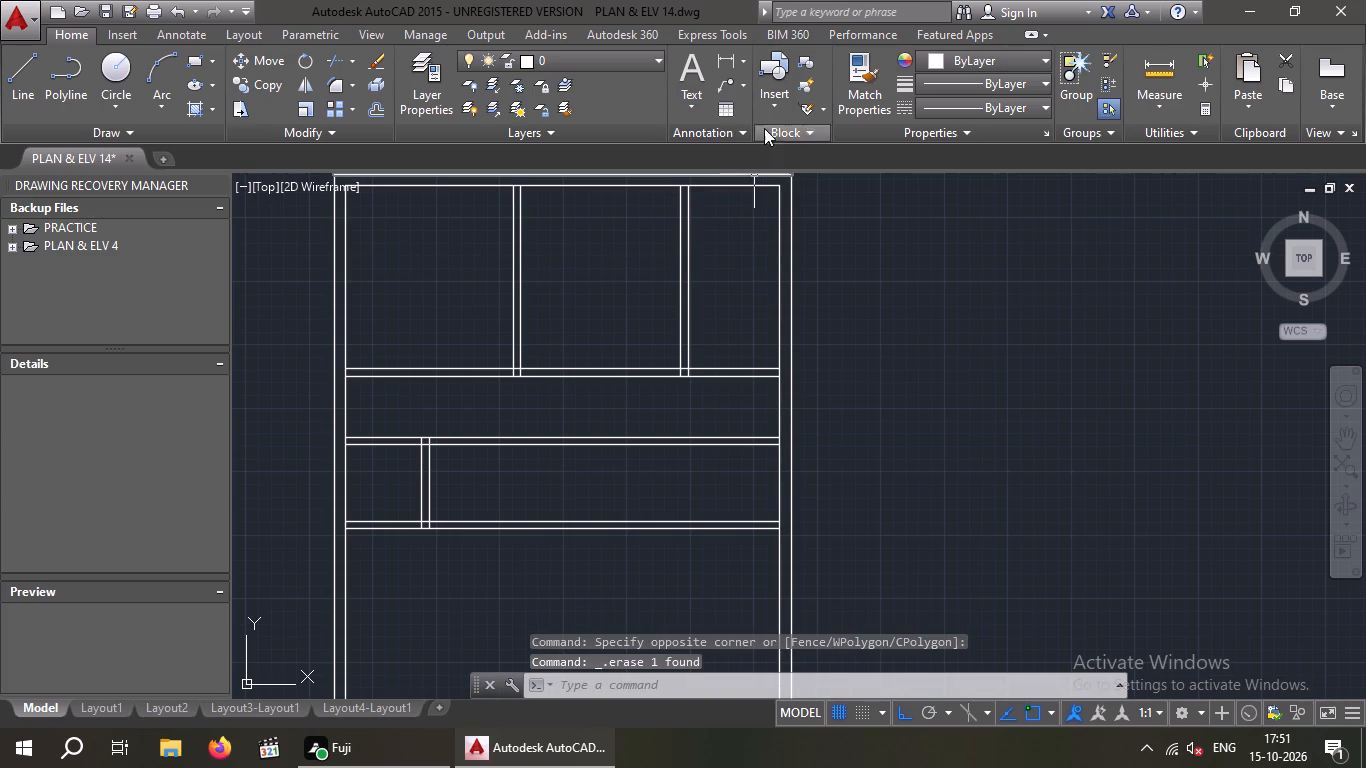
Check the northeast room's clear north-south depth along the east wall using a linear dimension.
left_click(720, 60)
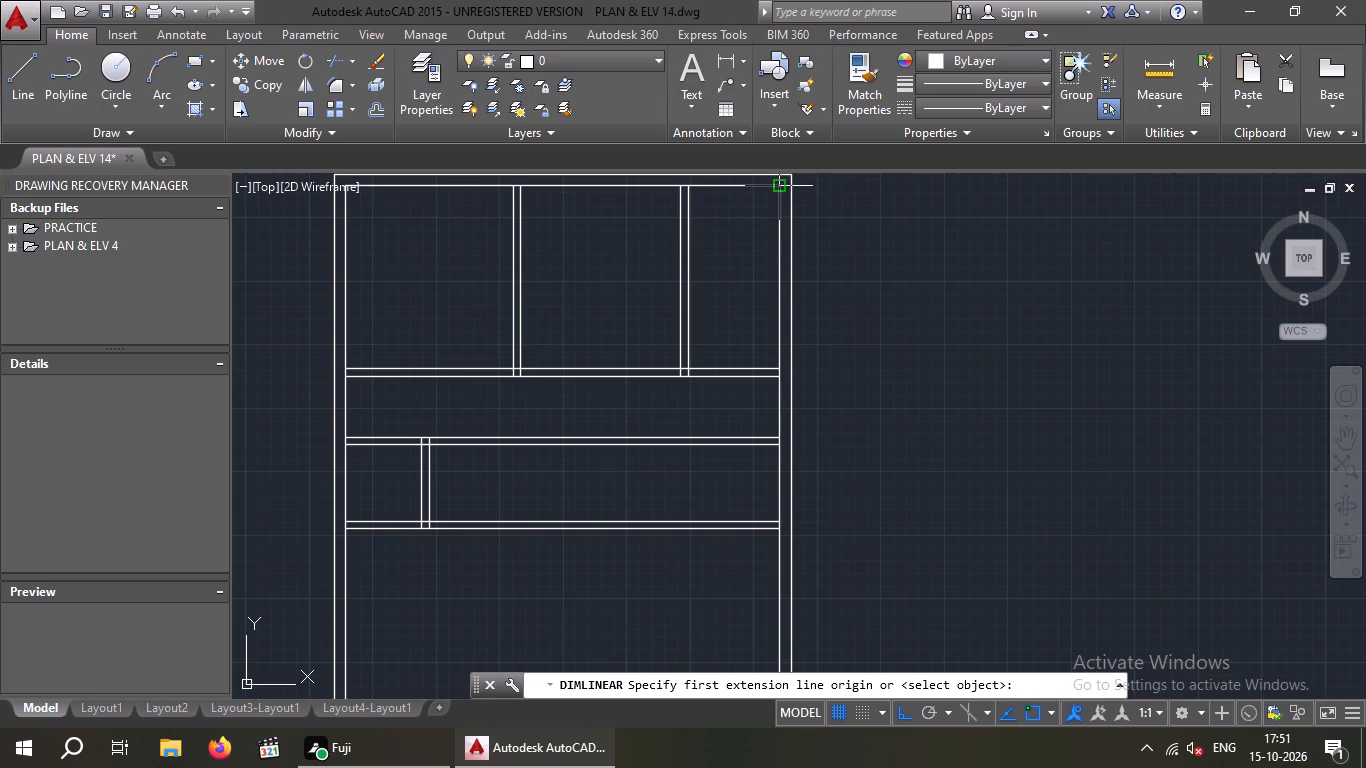
left_click_drag(780, 189, 783, 200)
left_click(780, 368)
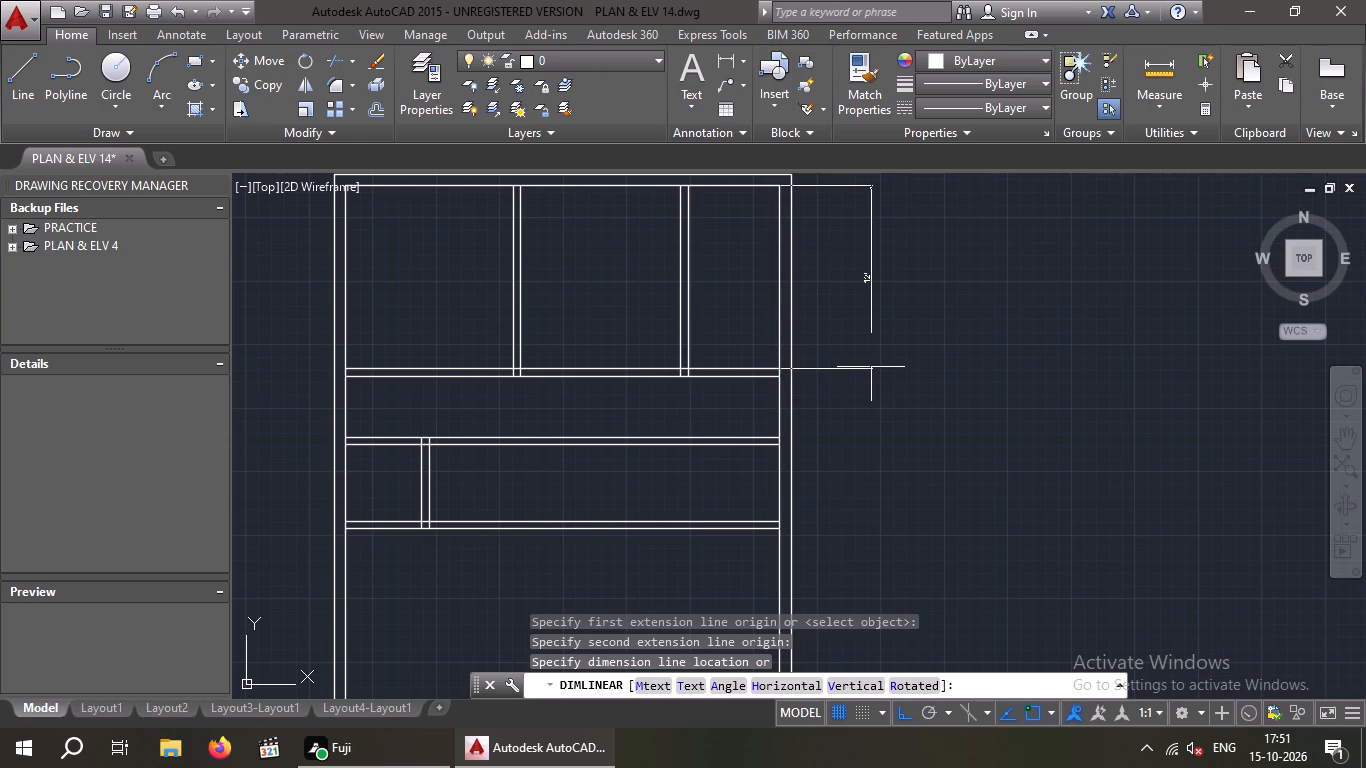
key("Escape")
key("Escape")
Offset the inner line of the north wall 6' to the south for a horizontal partition.
key("o")
key("Return")
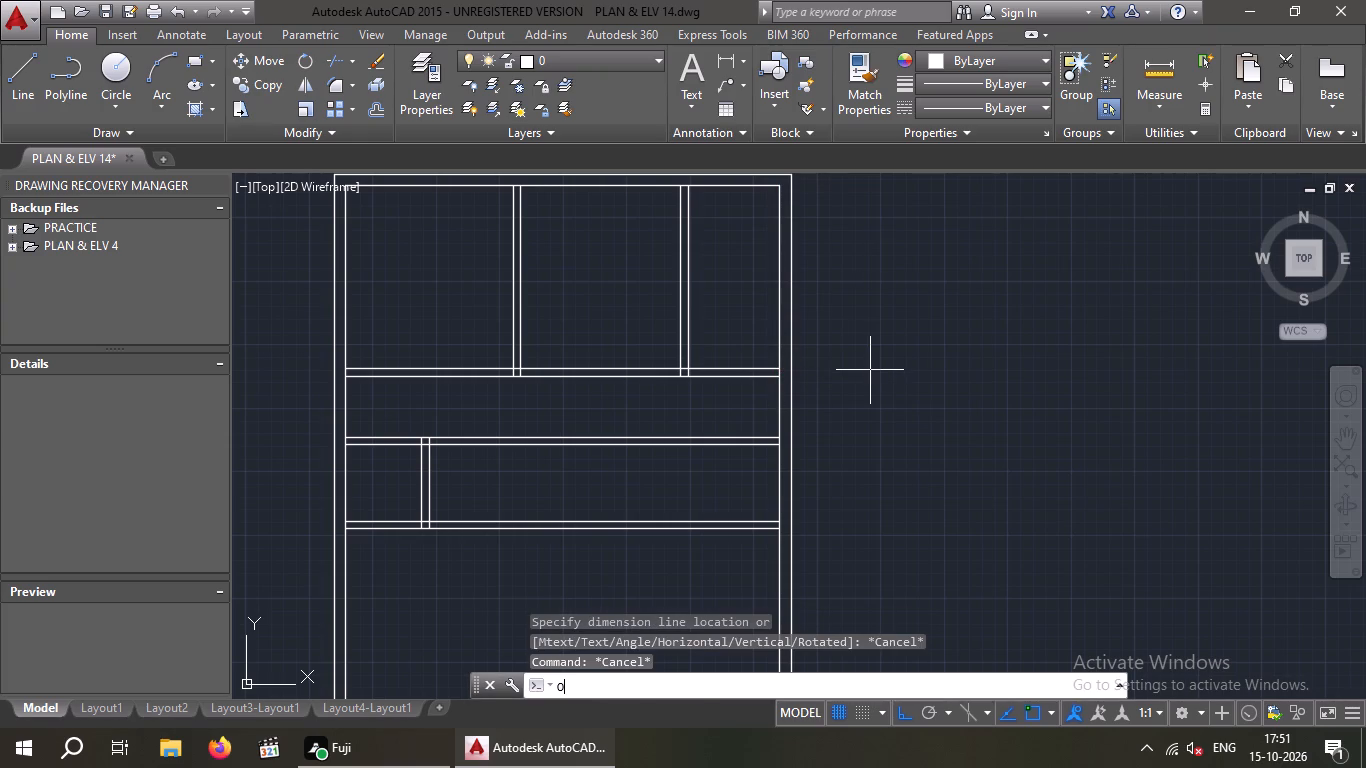
key("6")
key("apostrophe")
key("Return")
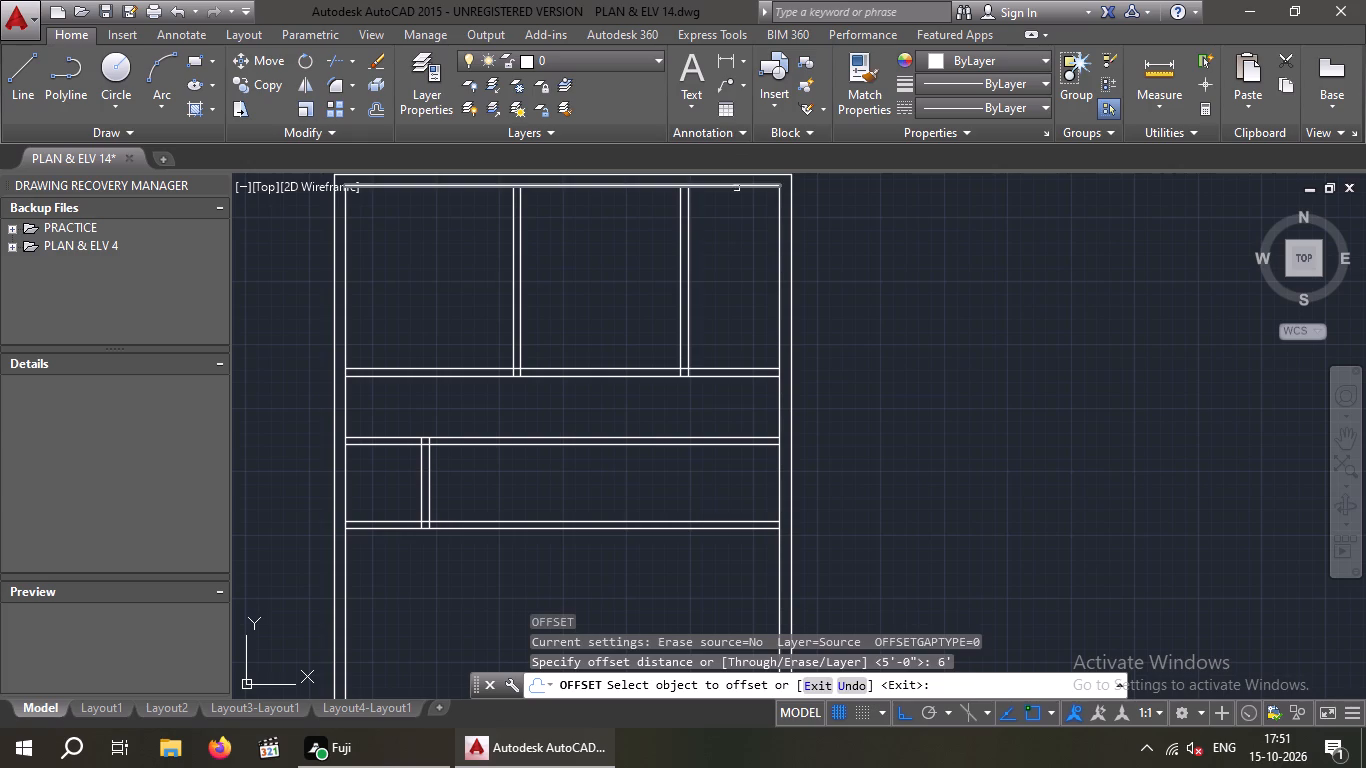
left_click_drag(736, 187, 732, 205)
left_click(728, 244)
key("Escape")
key("Escape")
Offset the new horizontal line across the north rooms 4" to the south to form the partition's second face.
key("o")
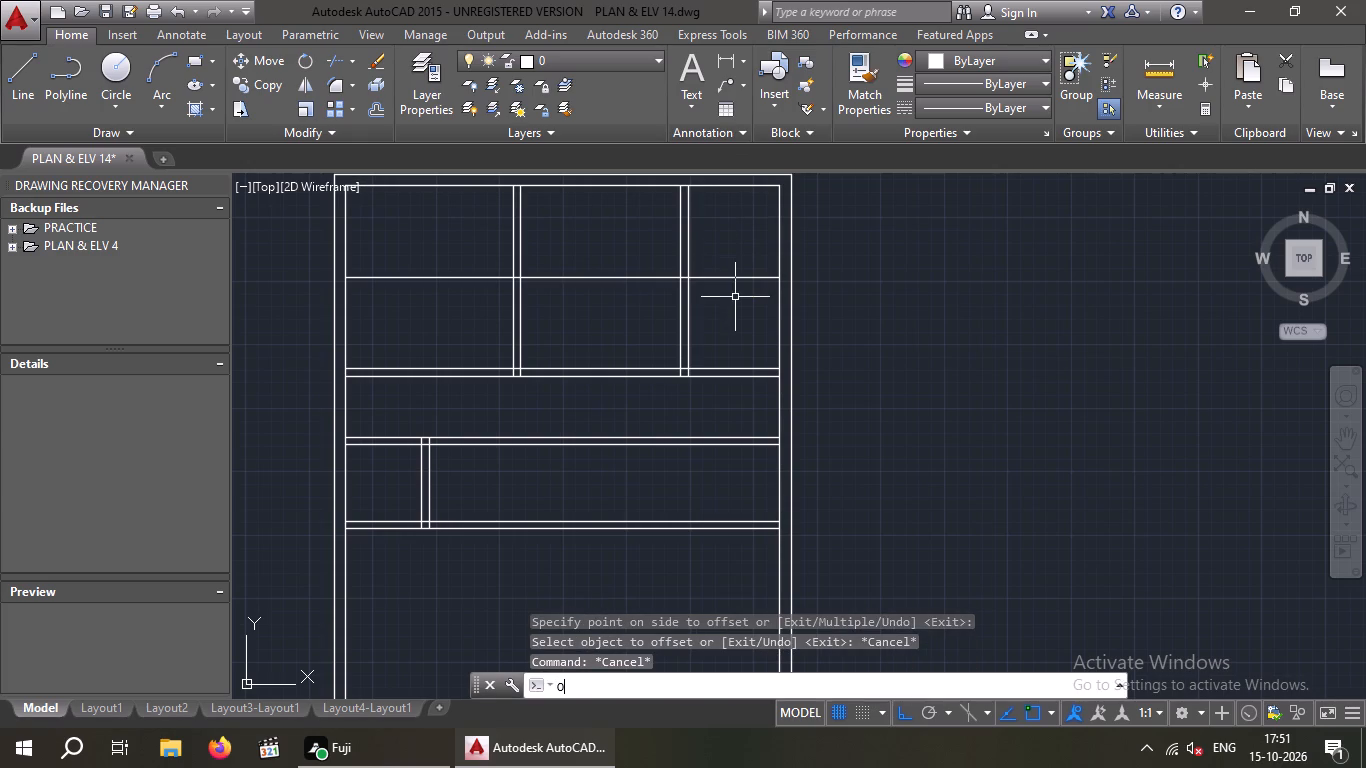
key("Return")
key("6")
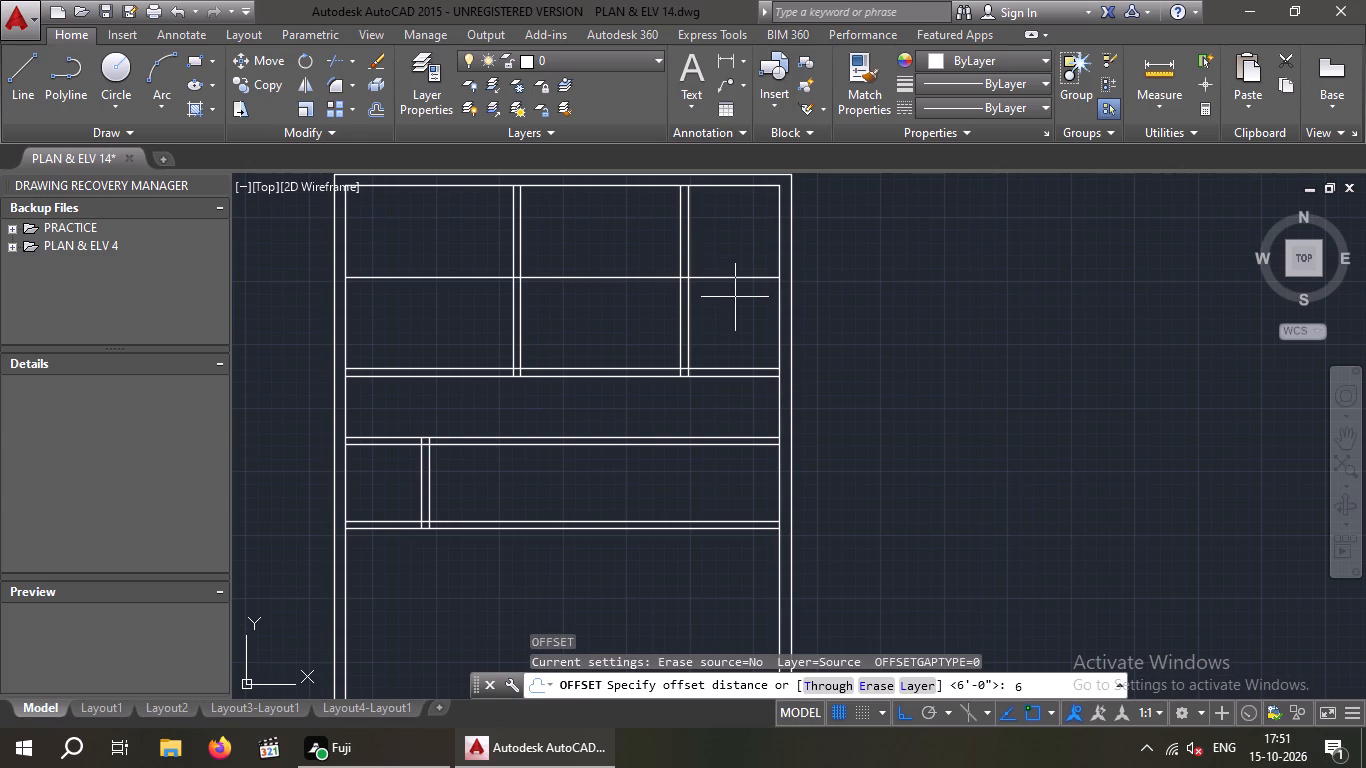
key("BackSpace")
key("4")
key("shift+quotedbl")
key("Return")
left_click(712, 278)
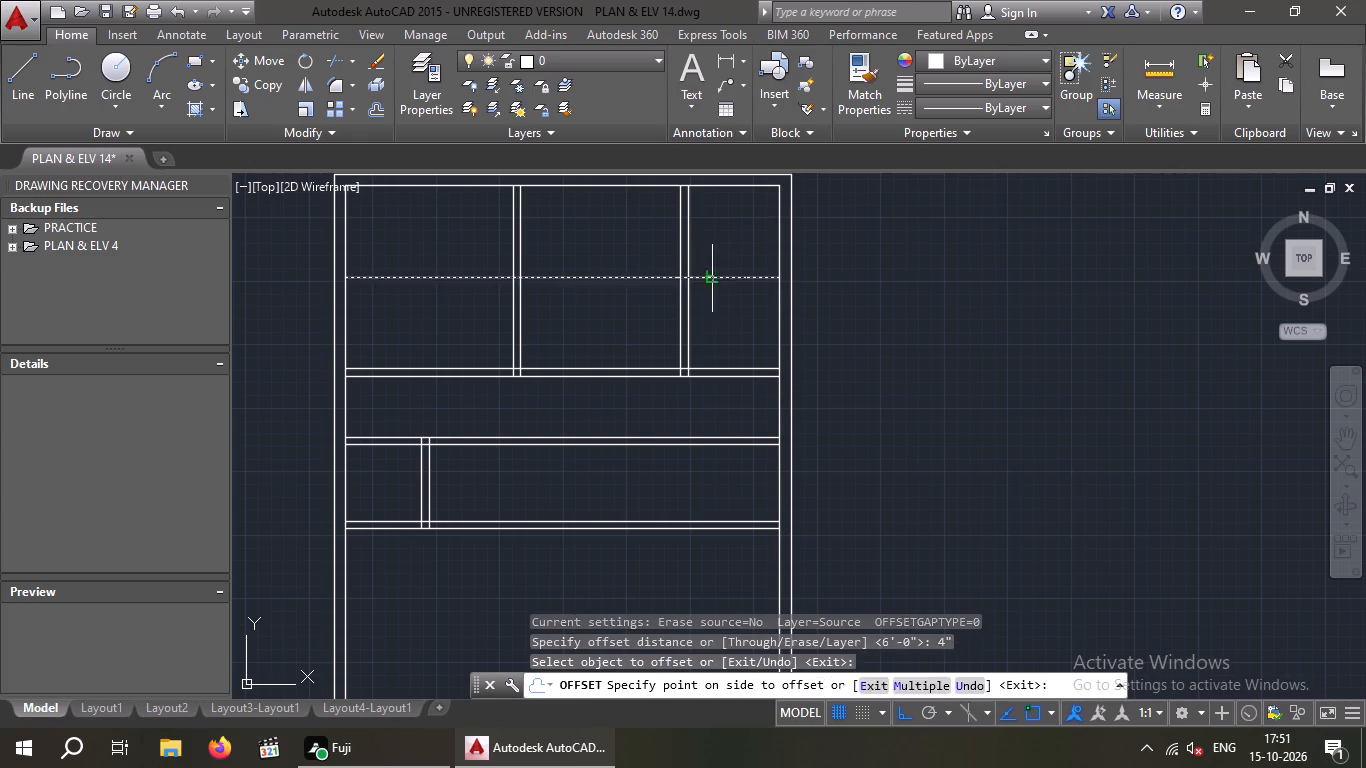
left_click(735, 314)
key("Escape")
key("Escape")
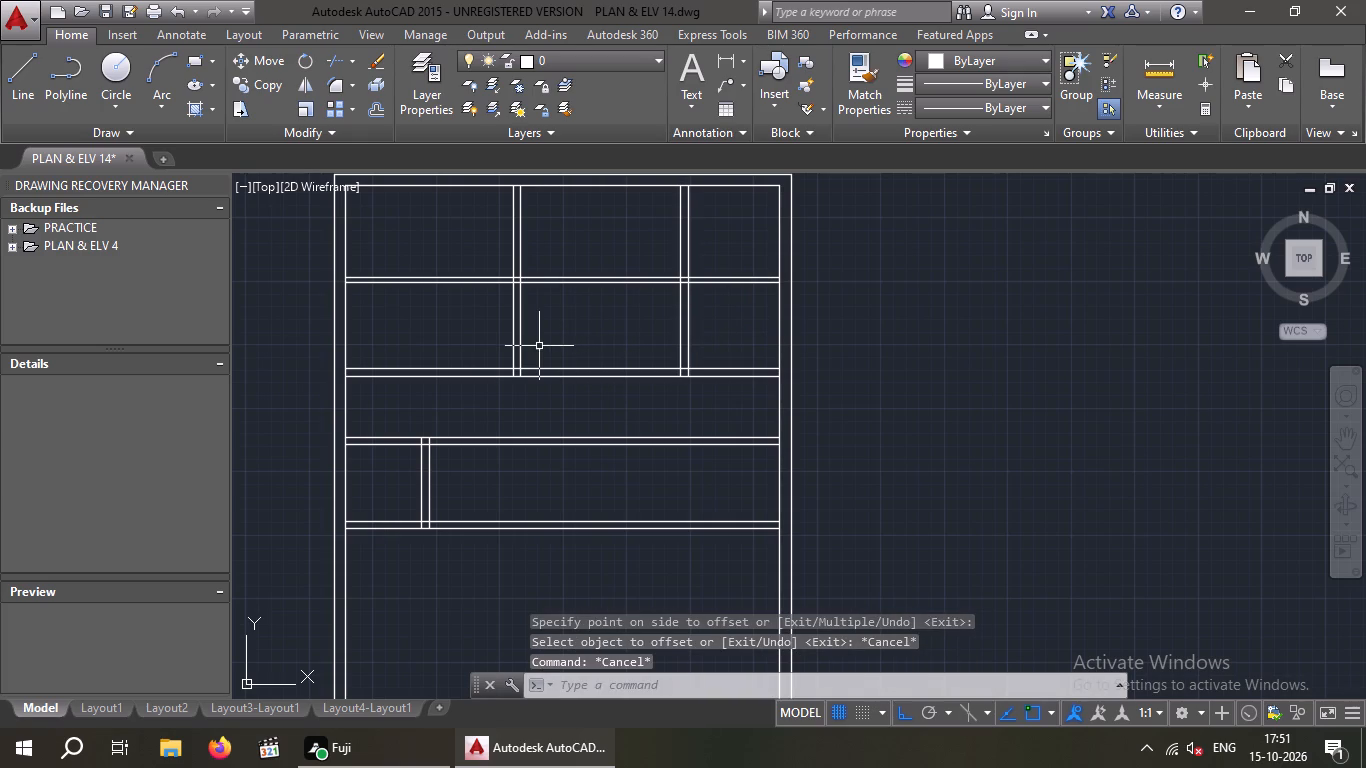
Trim the 4" horizontal partition lines out of the north-middle and northwest rooms, keeping them in the northeast room.
key("r")
key("Escape")
key("Escape")
key("t")
key("r")
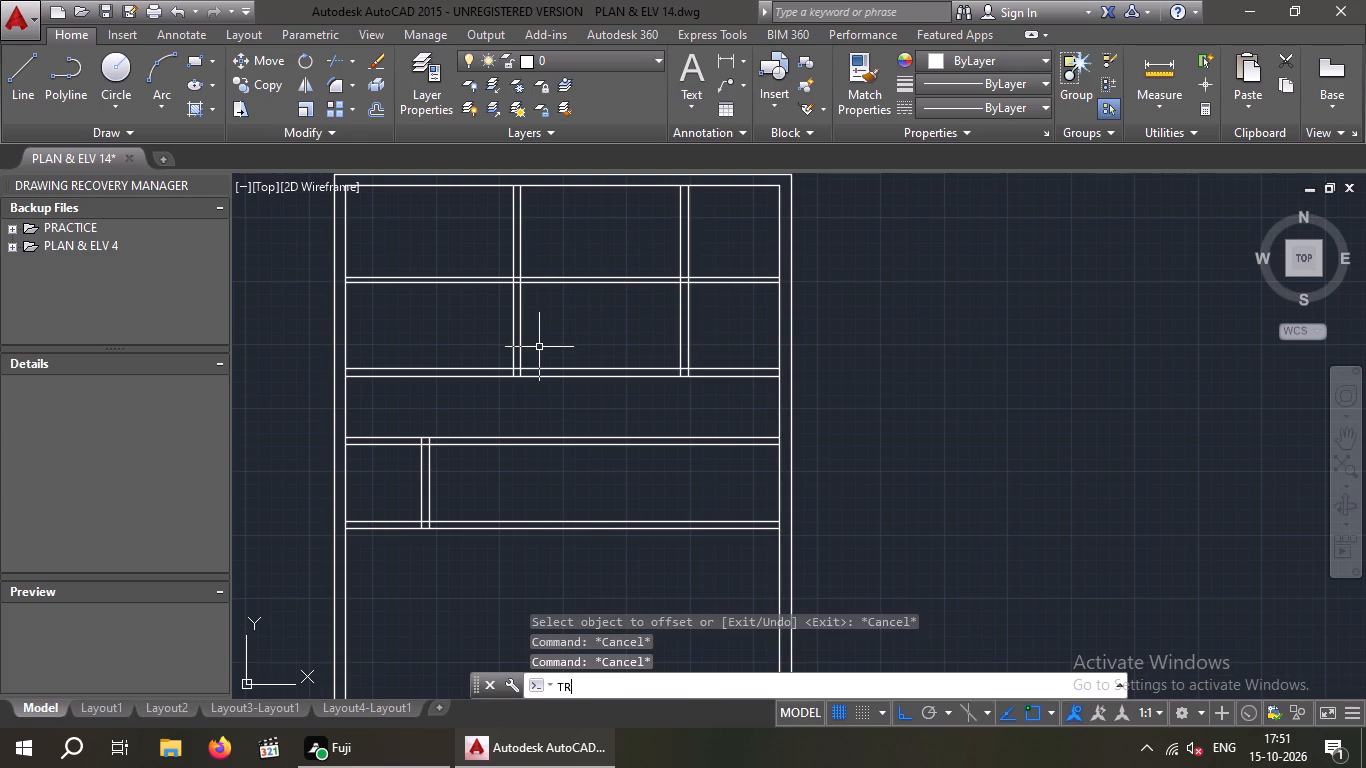
key("space")
key("space")
left_click(608, 310)
left_click(588, 254)
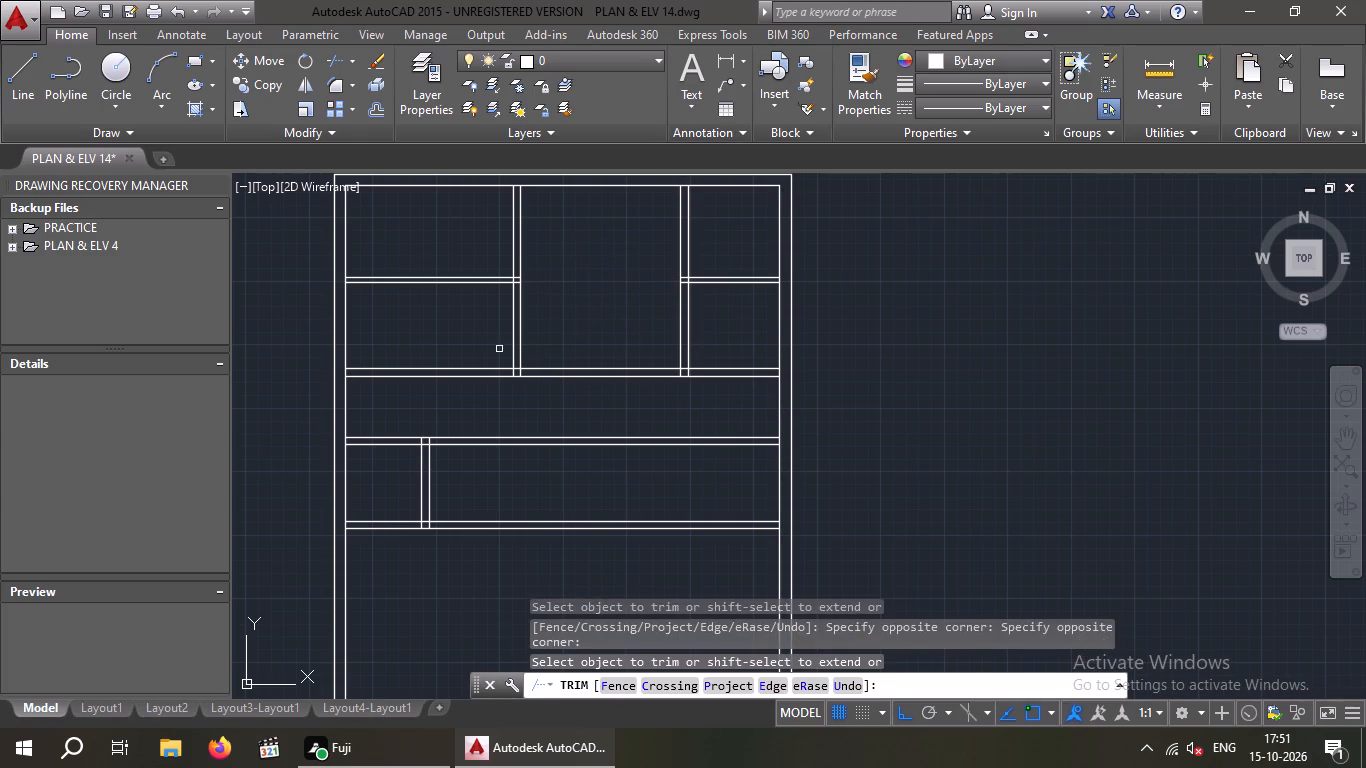
left_click_drag(486, 333, 433, 304)
left_click(412, 254)
key("Escape")
Erase the two leftover horizontal stubs inside the vertical partition beside the northwest room.
scroll(509, 282, "up", 3)
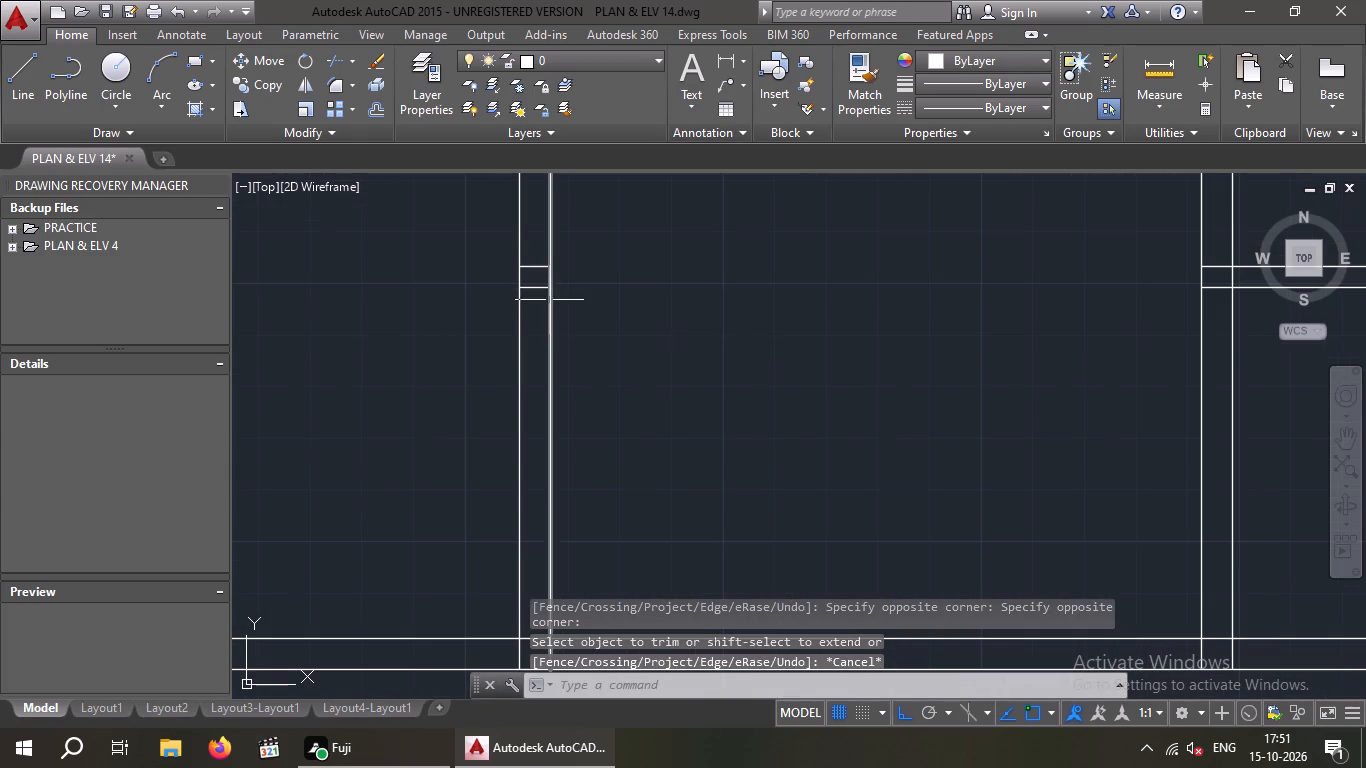
left_click_drag(541, 303, 537, 284)
left_click(529, 242)
key("Delete")
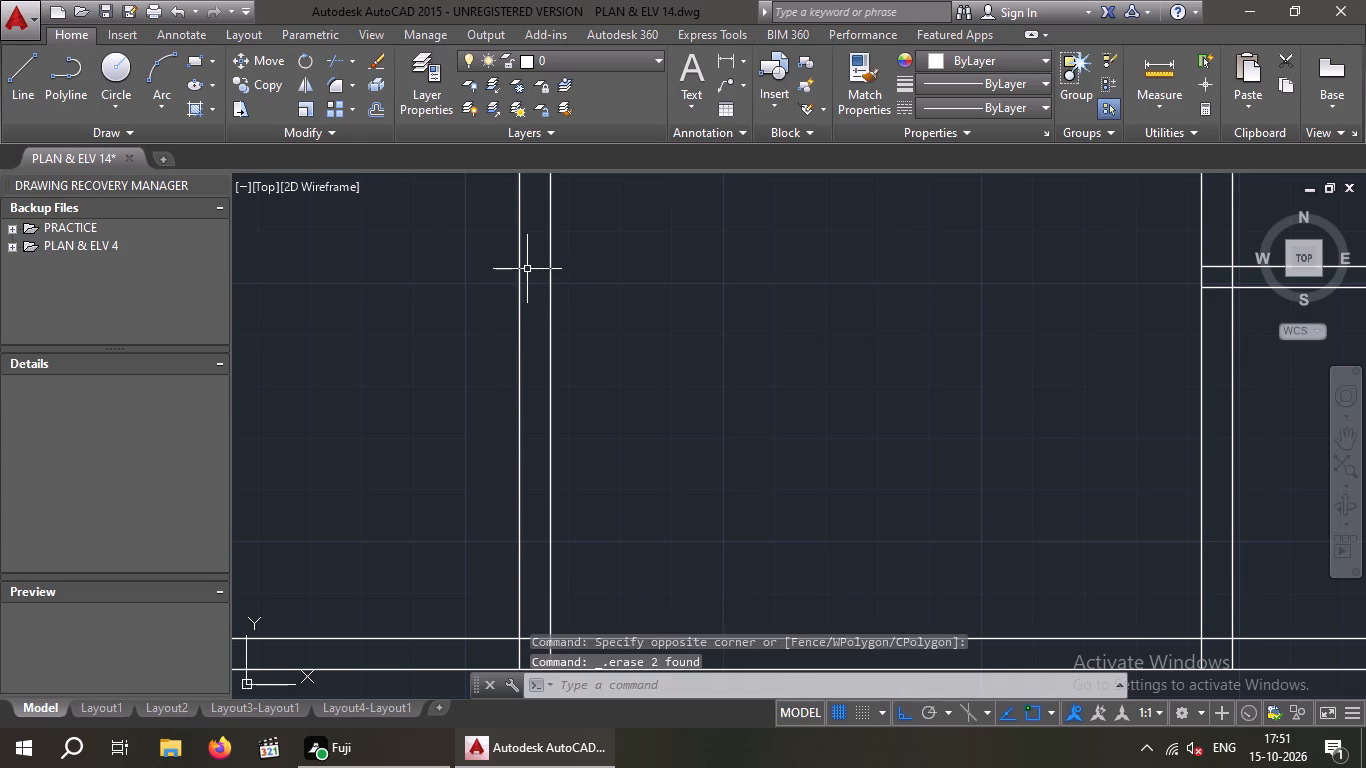
Offset the west line of the northeast rooms' vertical partition 5' to the west.
scroll(527, 271, "down", 3)
middle_click_drag(616, 306, 505, 352)
middle_click(497, 356)
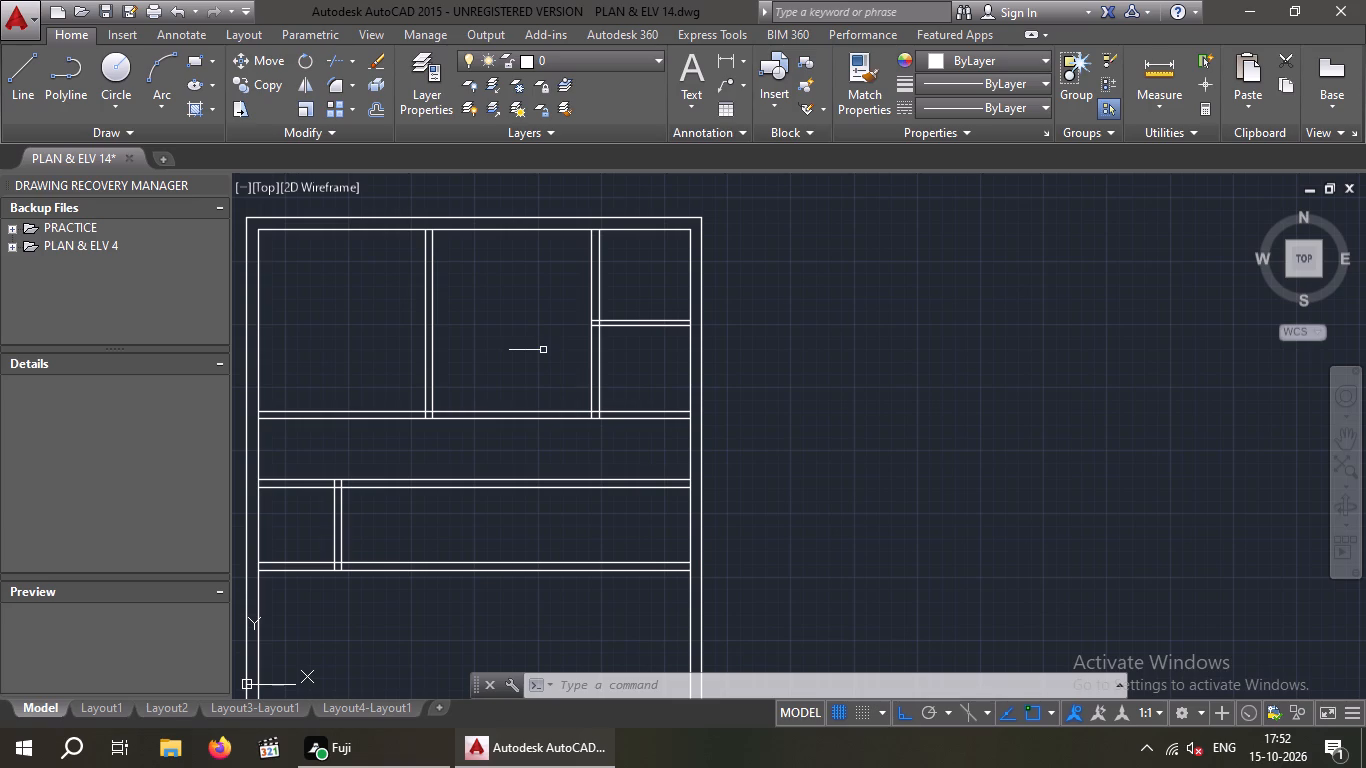
key("Escape")
key("Escape")
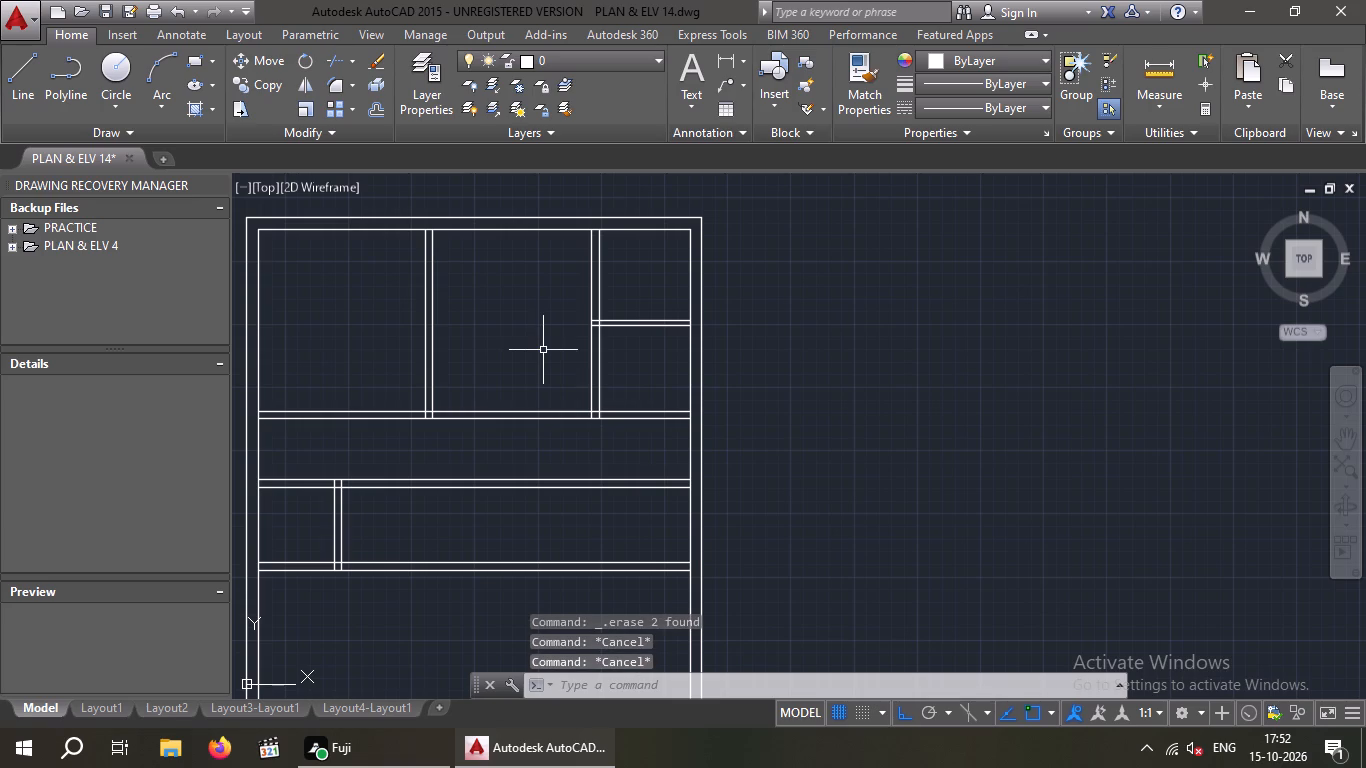
key("o")
key("Return")
type("5'")
key("Return")
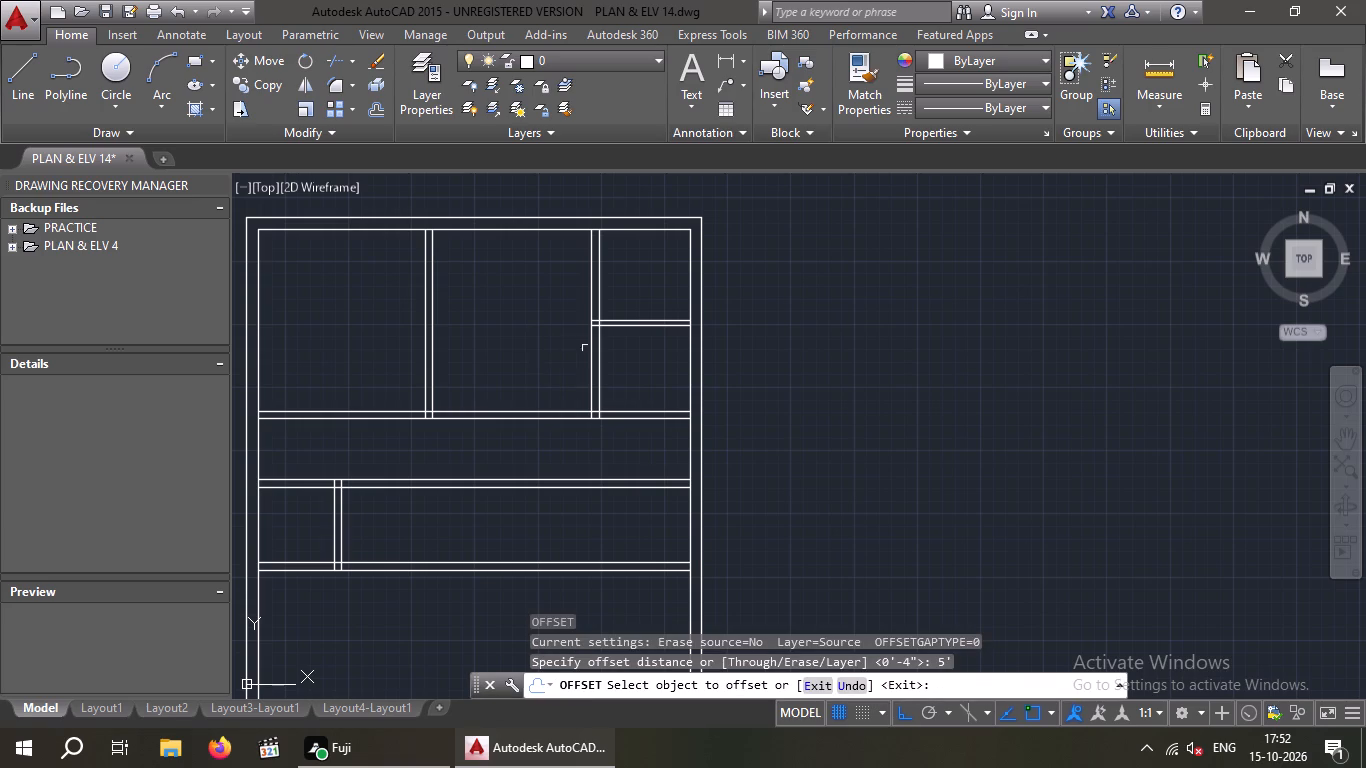
left_click_drag(589, 352, 566, 359)
left_click(520, 366)
key("Escape")
key("Escape")
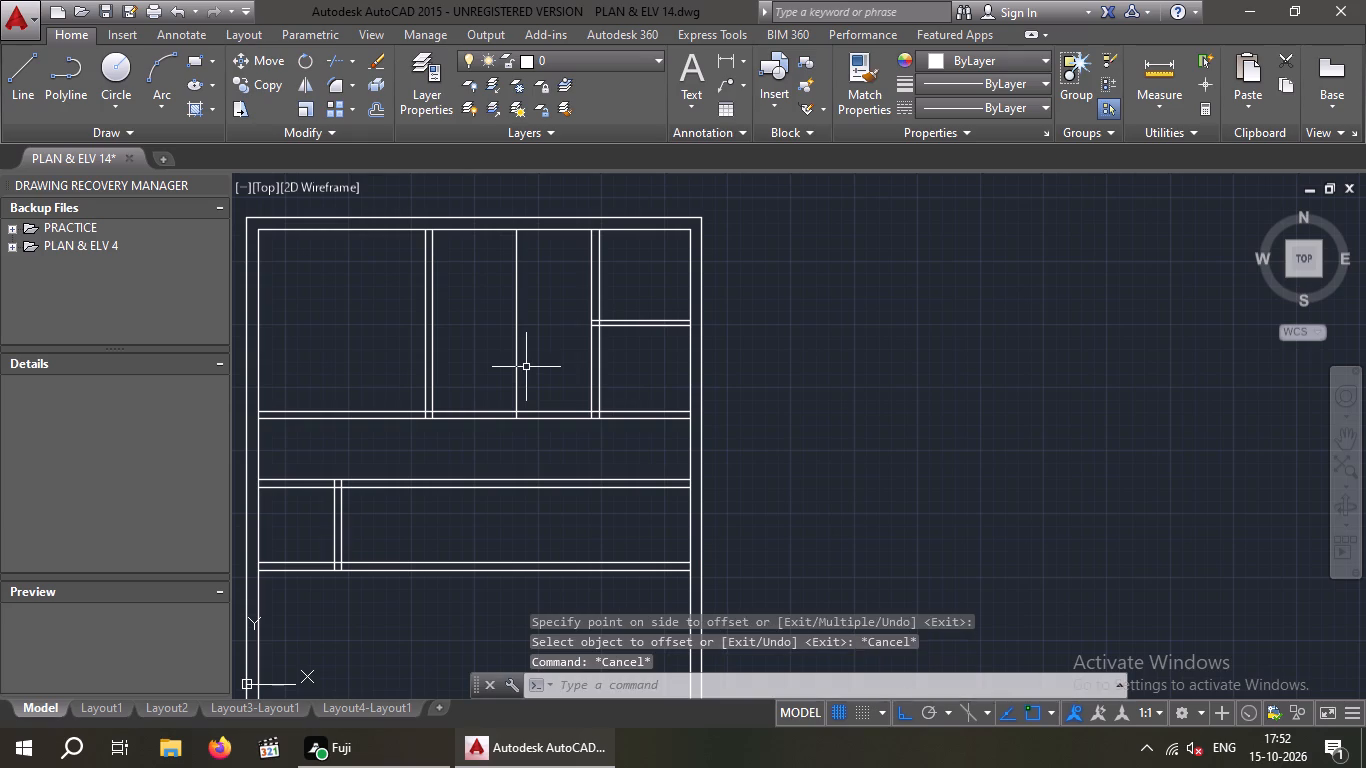
Offset the new vertical line in the north-middle room 6" to the west as the partition's second face.
key("o")
key("Return")
type("6\"")
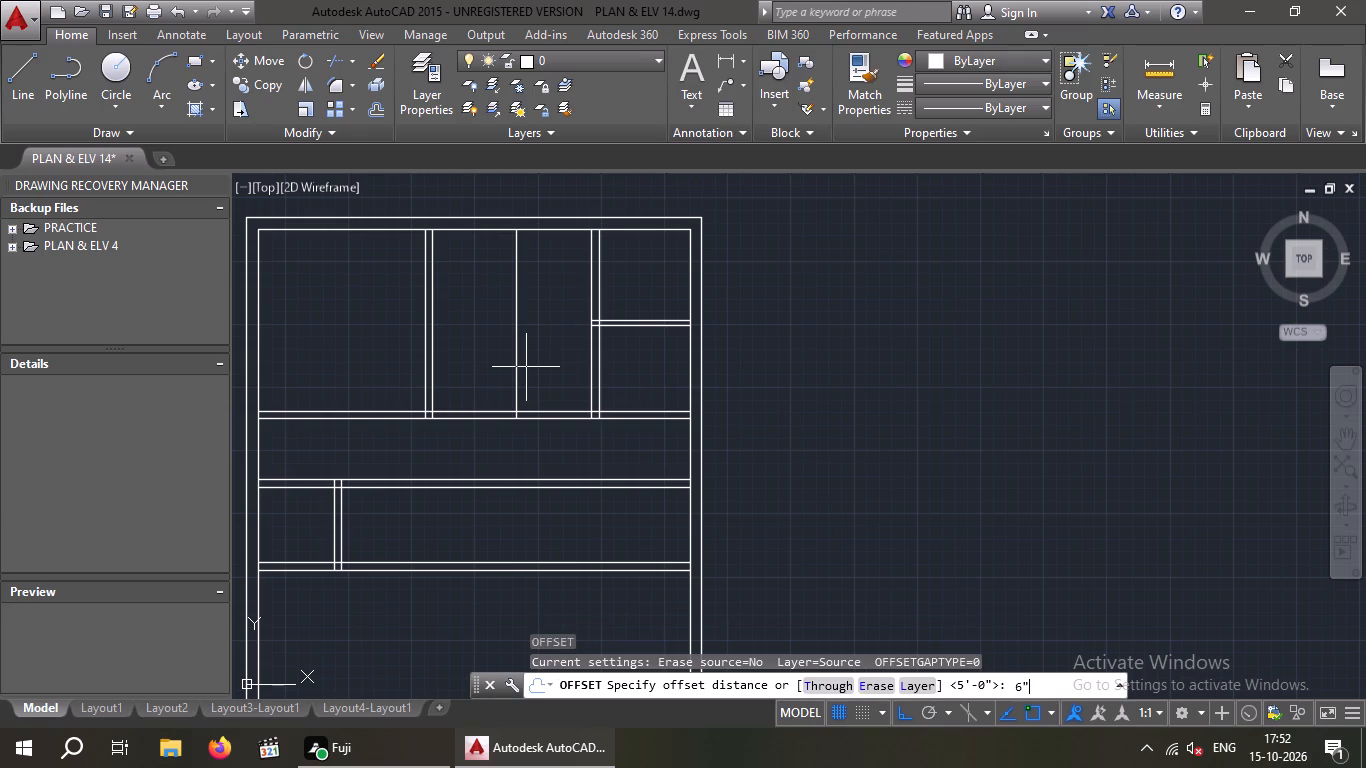
key("Return")
left_click_drag(516, 351, 503, 352)
left_click(468, 362)
key("Escape")
Trim away the two horizontal partitions east of the small room on the west wall.
scroll(517, 361, "down", 1)
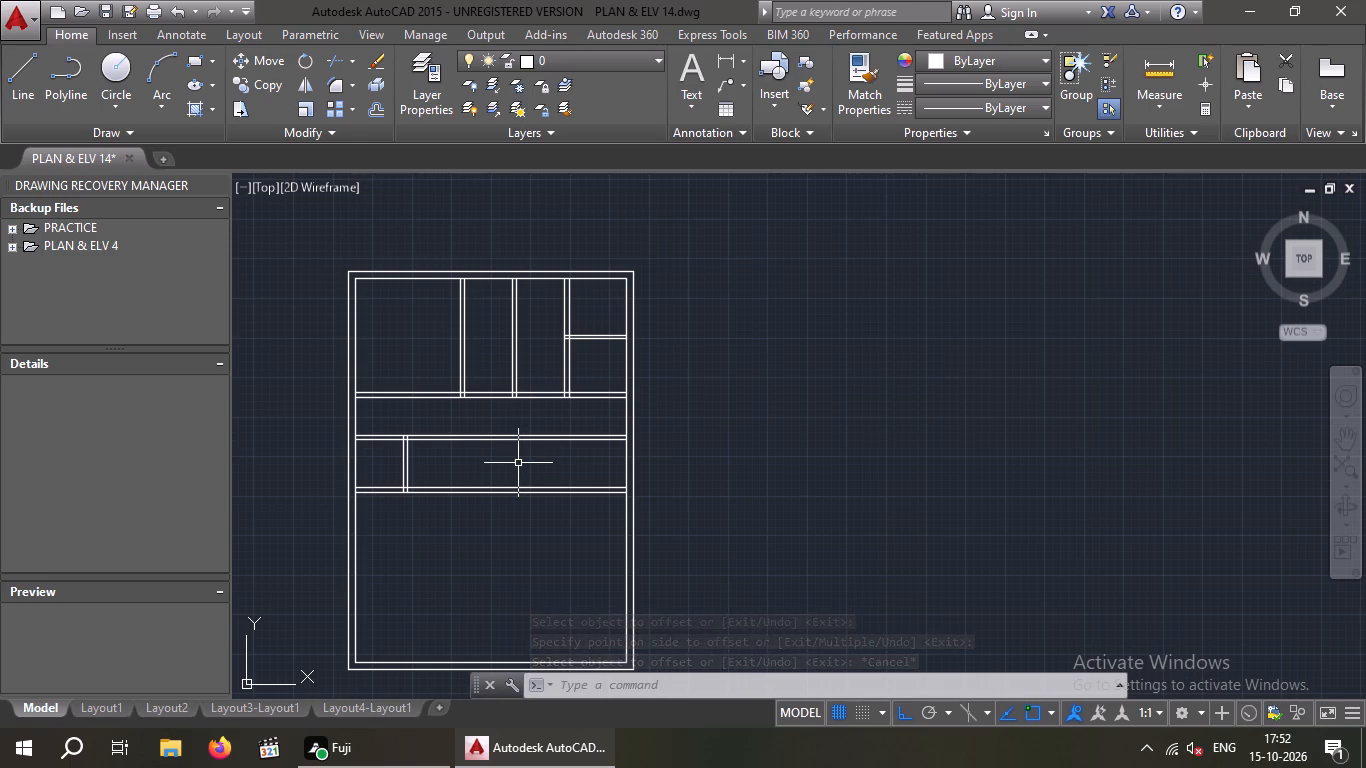
key("t")
type("R")
key("space")
key("space")
left_click_drag(530, 466, 494, 450)
left_click(465, 428)
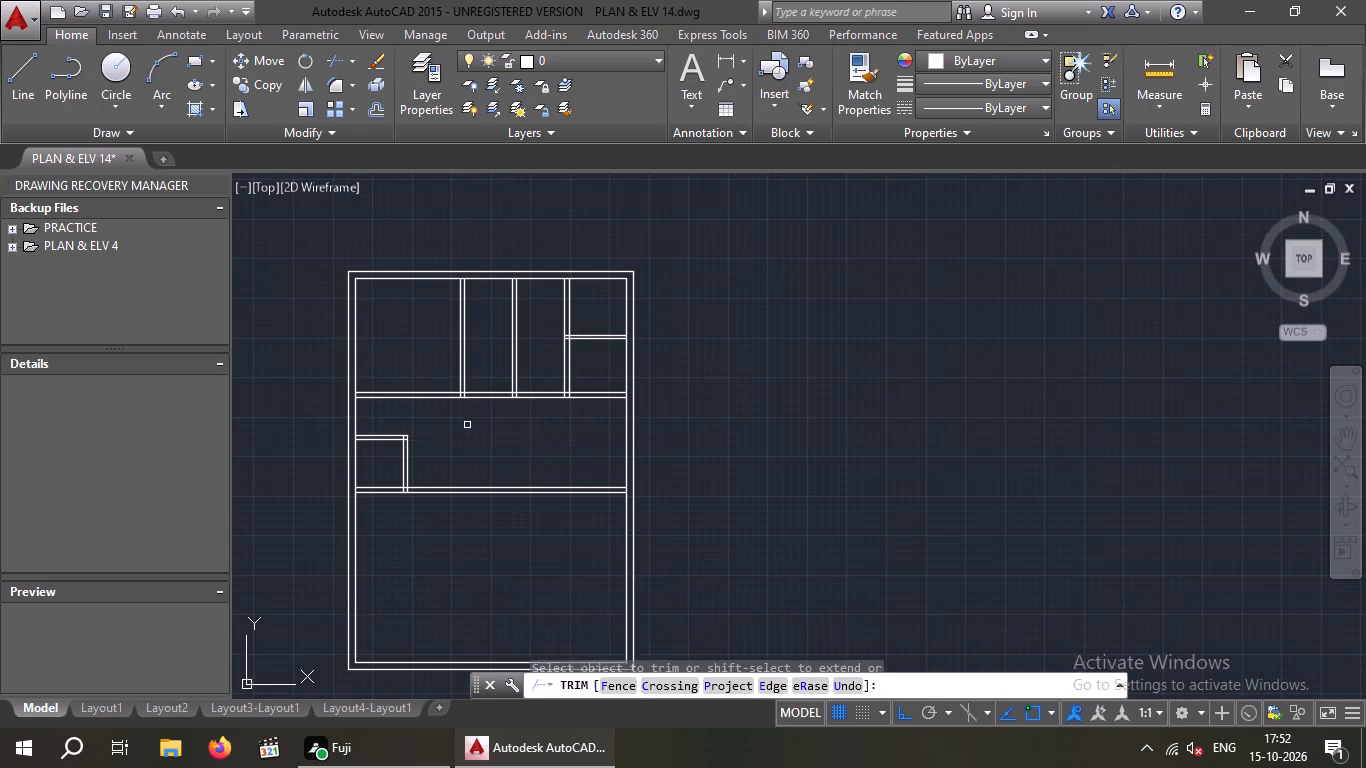
scroll(529, 446, "down", 1)
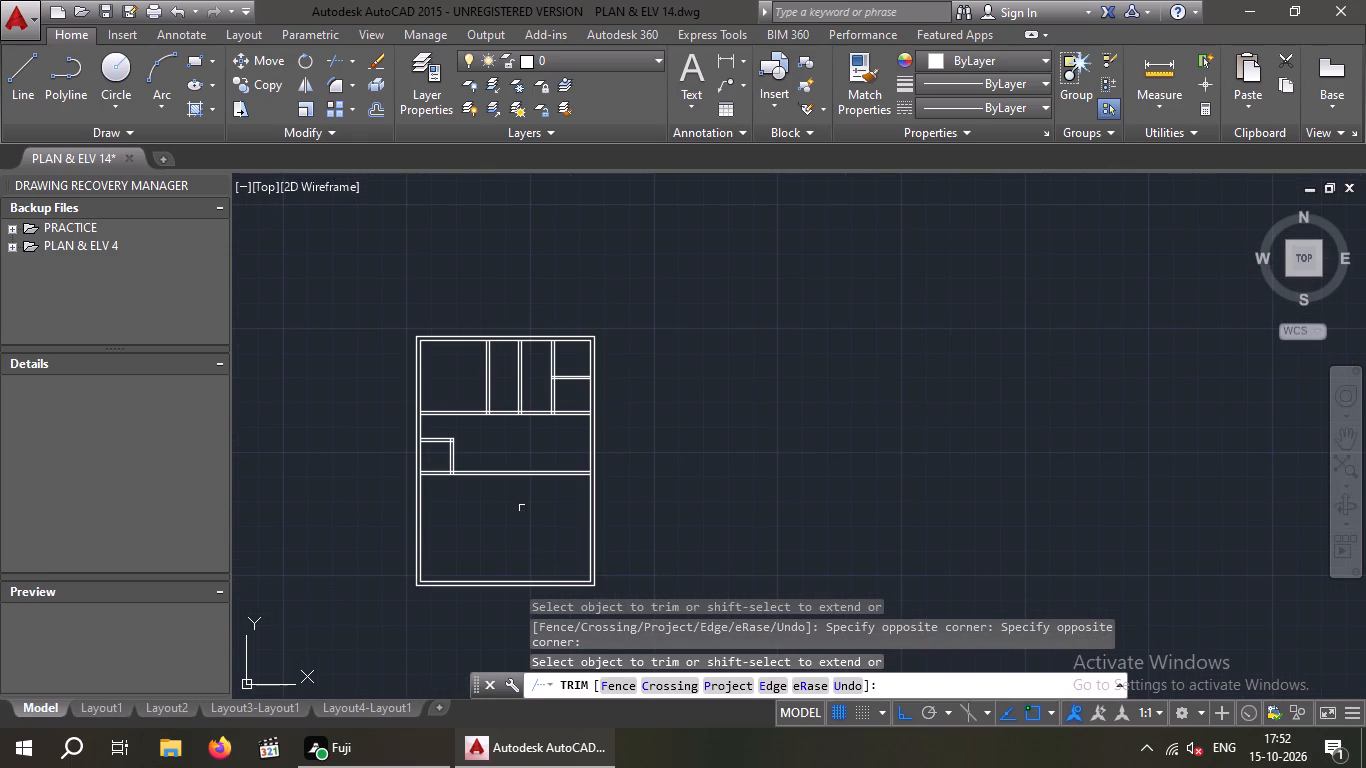
left_click(546, 492)
left_click(510, 454)
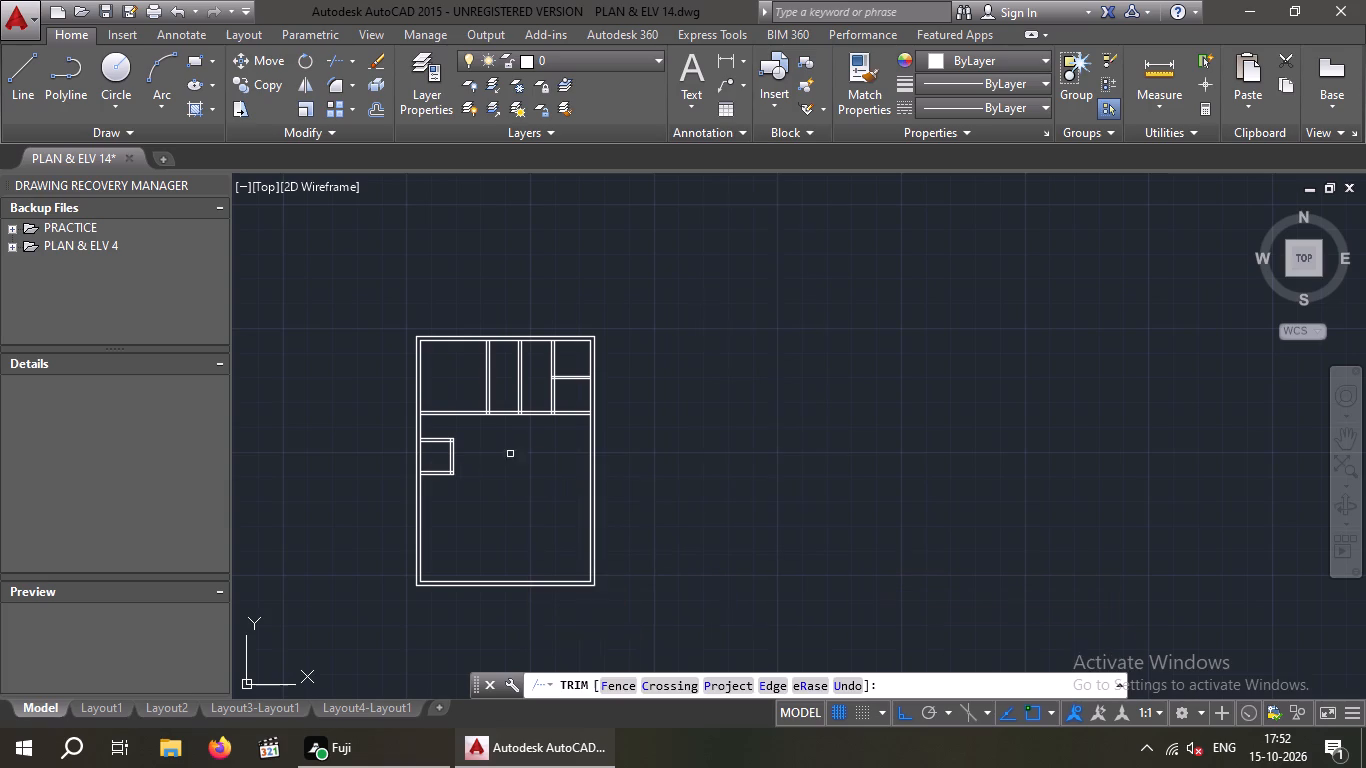
middle_click(527, 483)
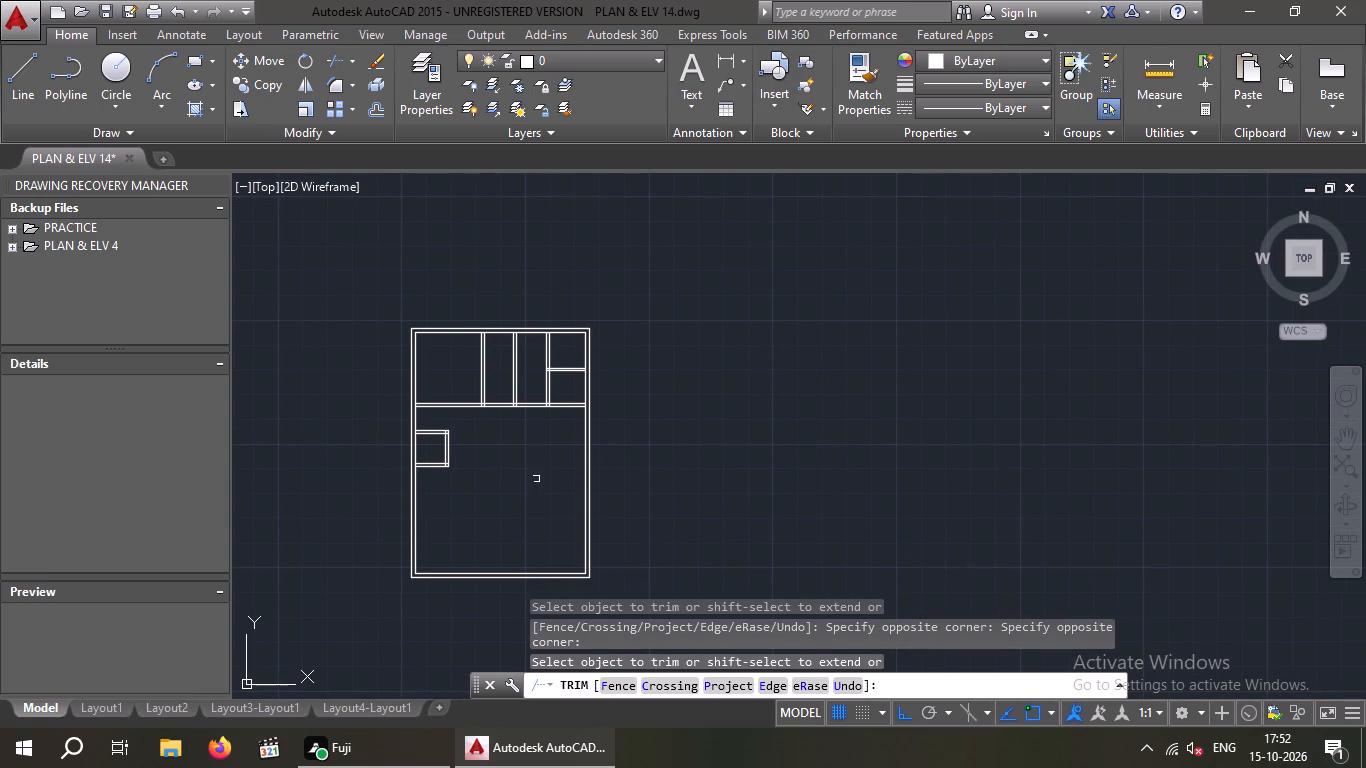
key("Escape")
key("Escape")
key("Escape")
key("Escape")
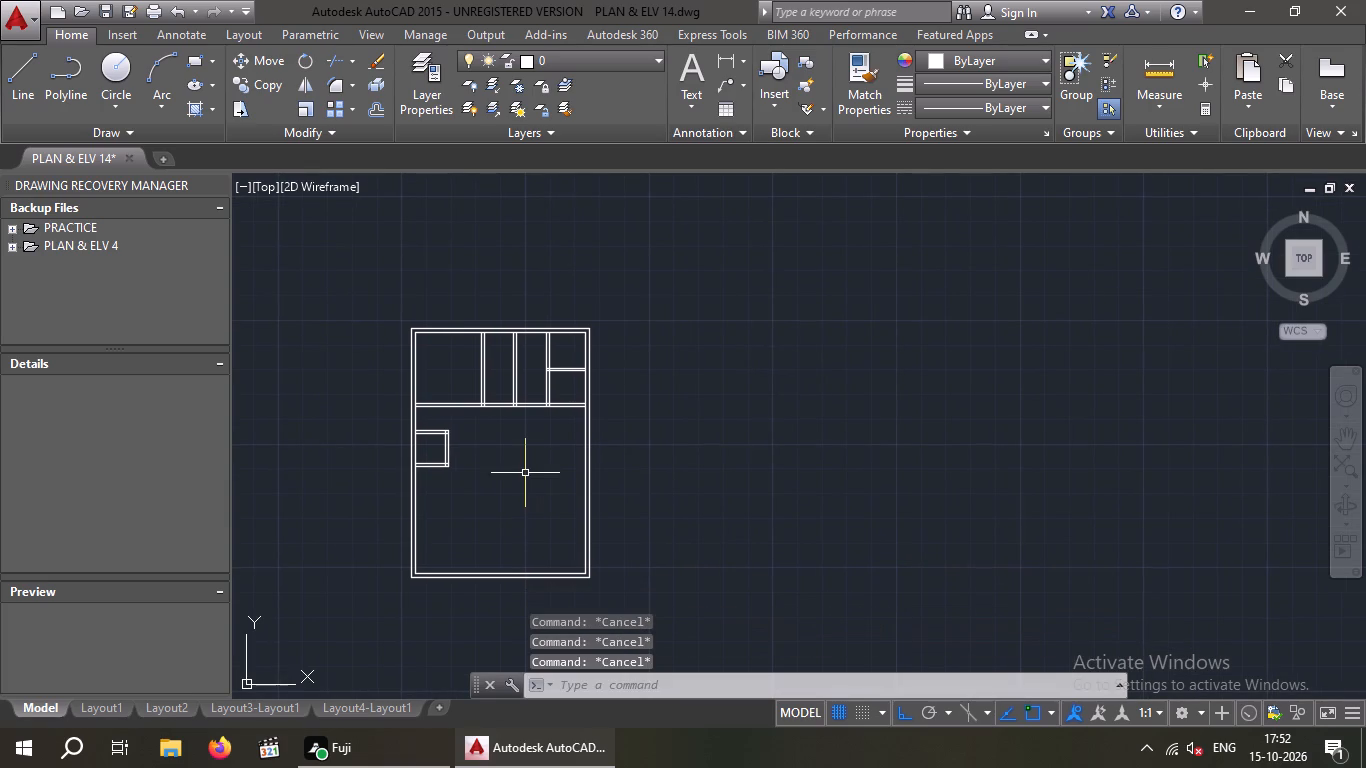
Trim the north rooms' south partition lines between the northwest room's partition and the new middle partition.
type("TR")
key("space")
key("space")
scroll(526, 406, "up", 3)
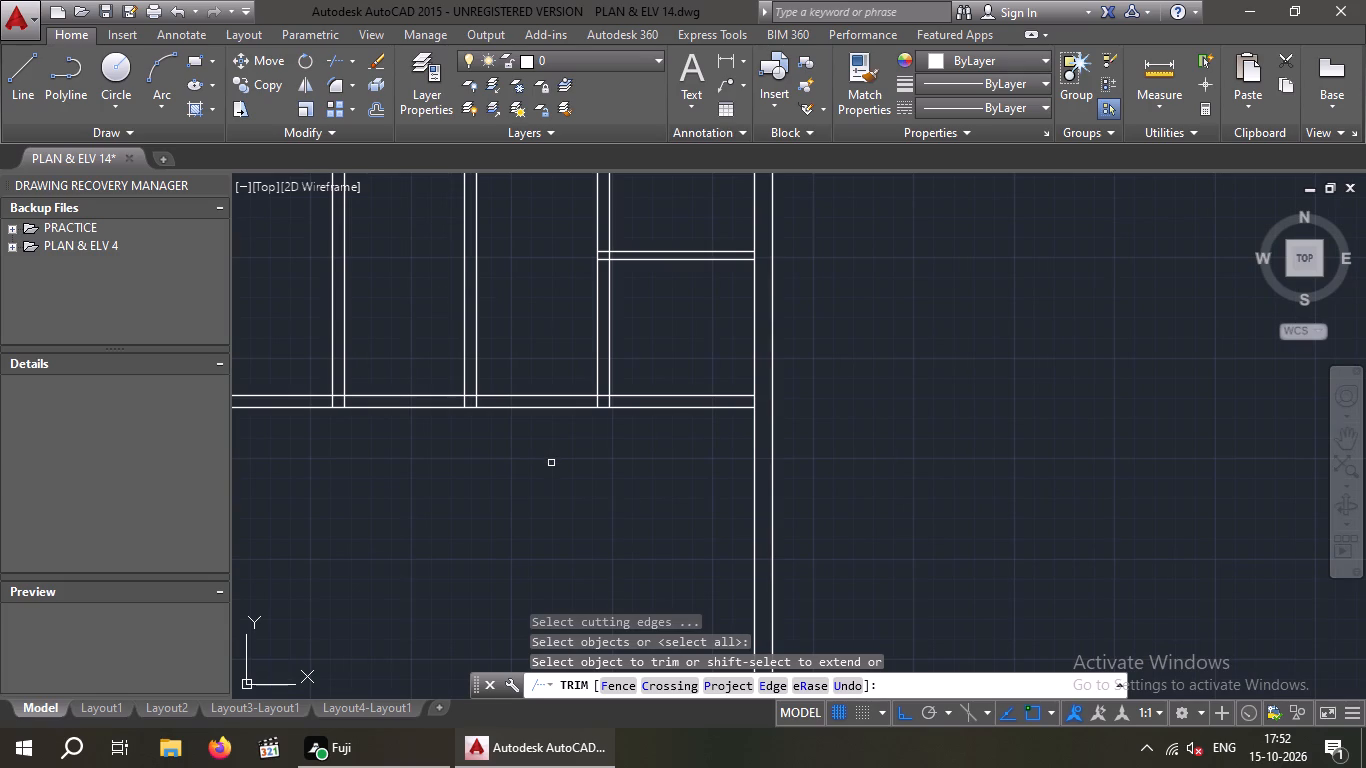
left_click(424, 446)
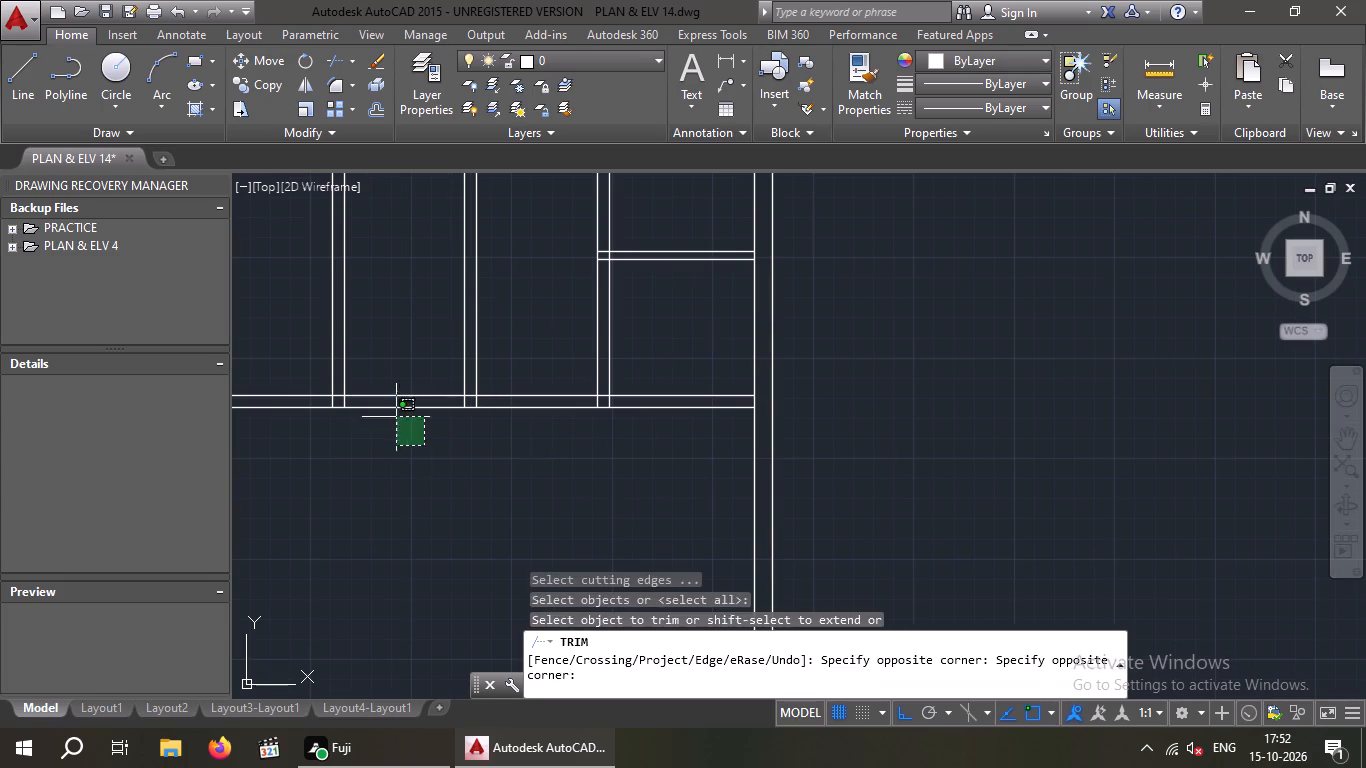
left_click(375, 373)
scroll(375, 373, "down", 2)
key("Escape")
key("Escape")
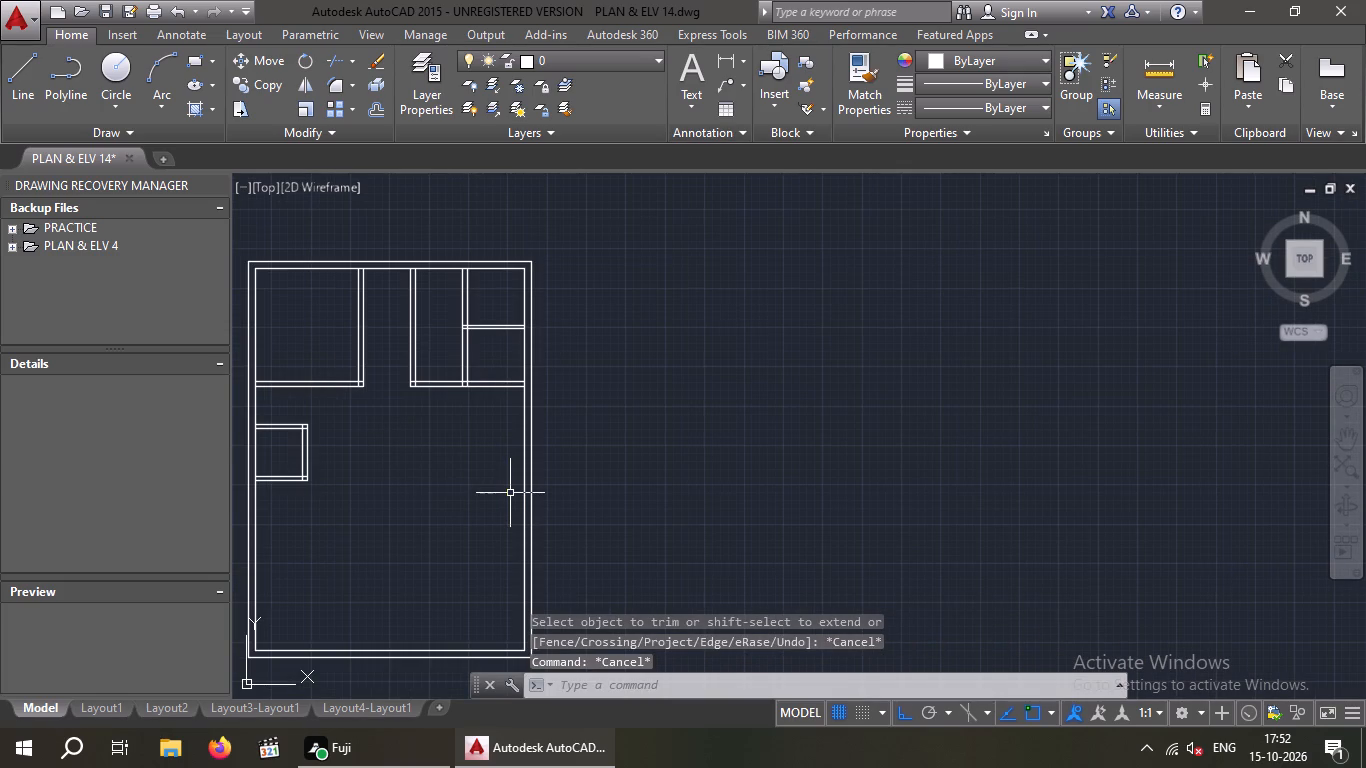
Offset the inner line of the east wall 12' to the west.
key("o")
key("Return")
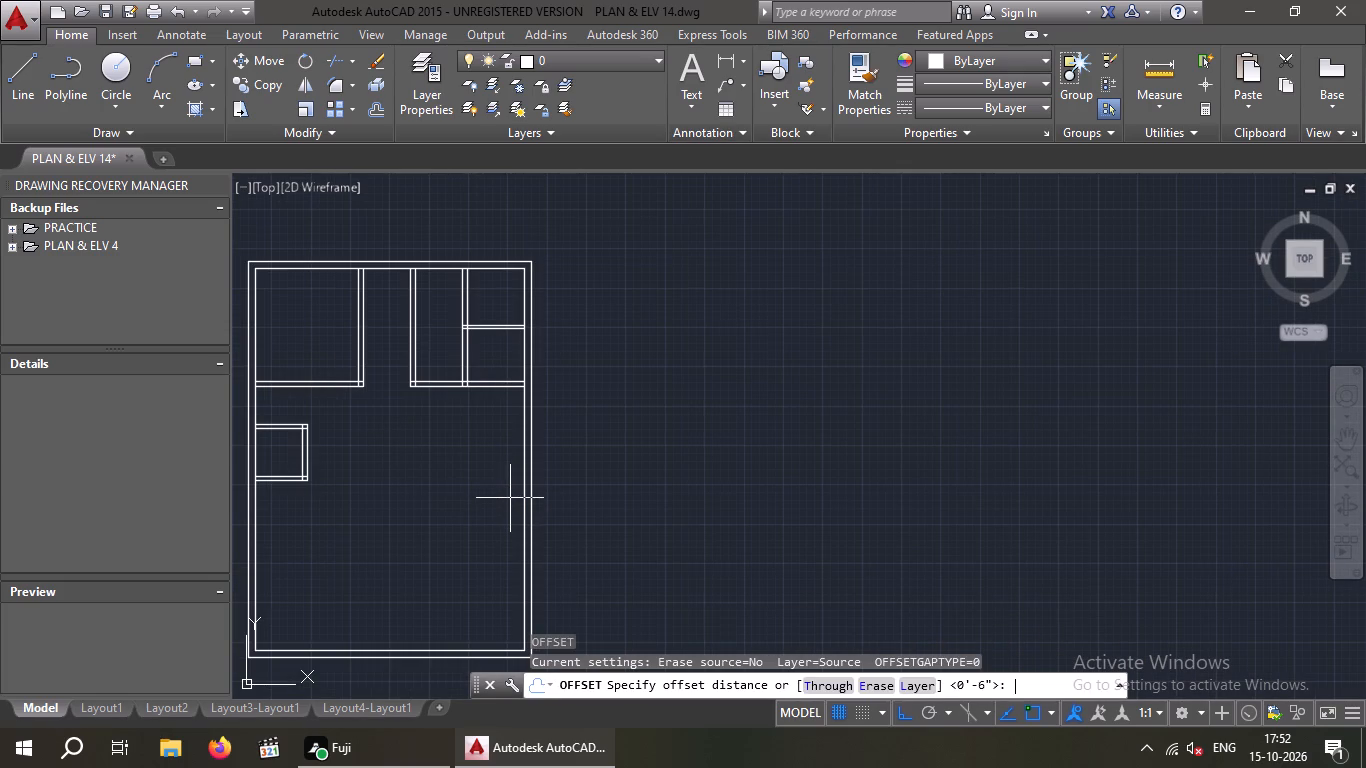
type("12'")
key("Return")
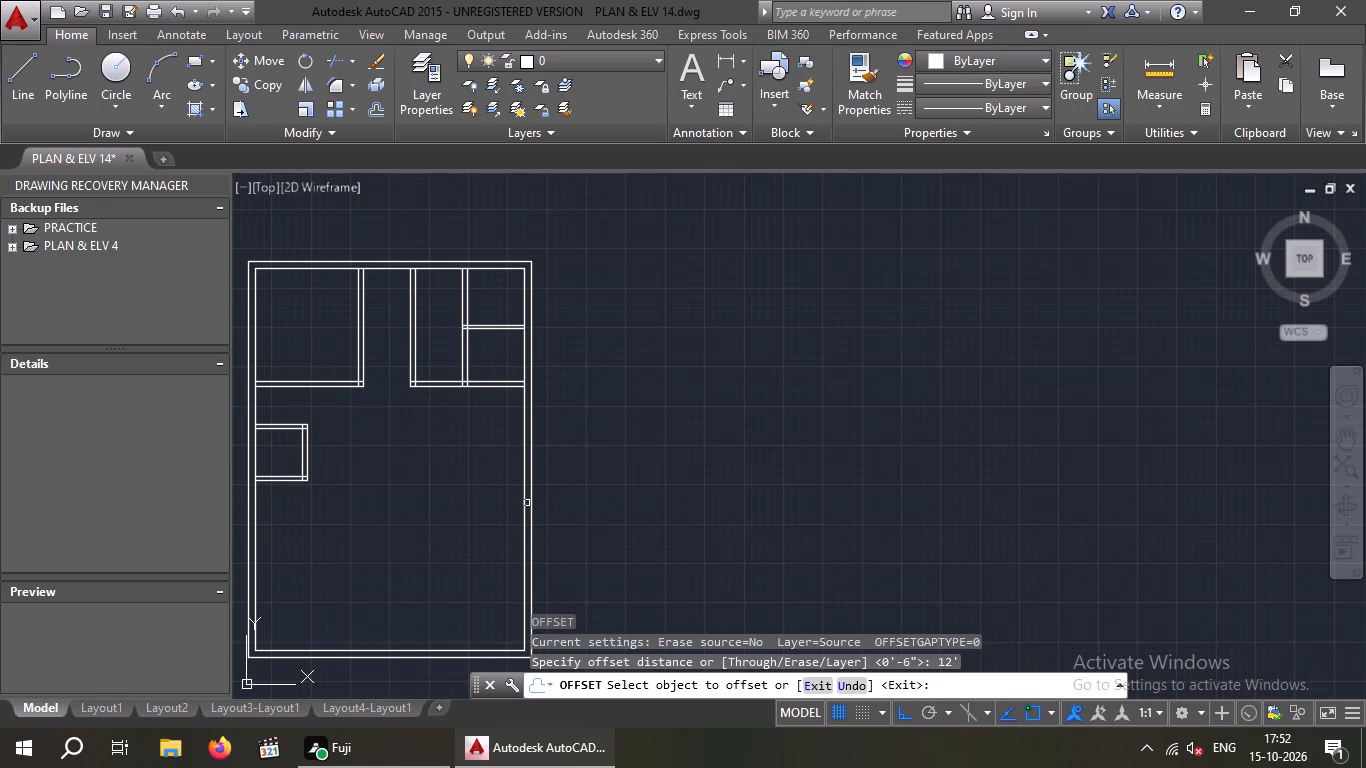
left_click(524, 490)
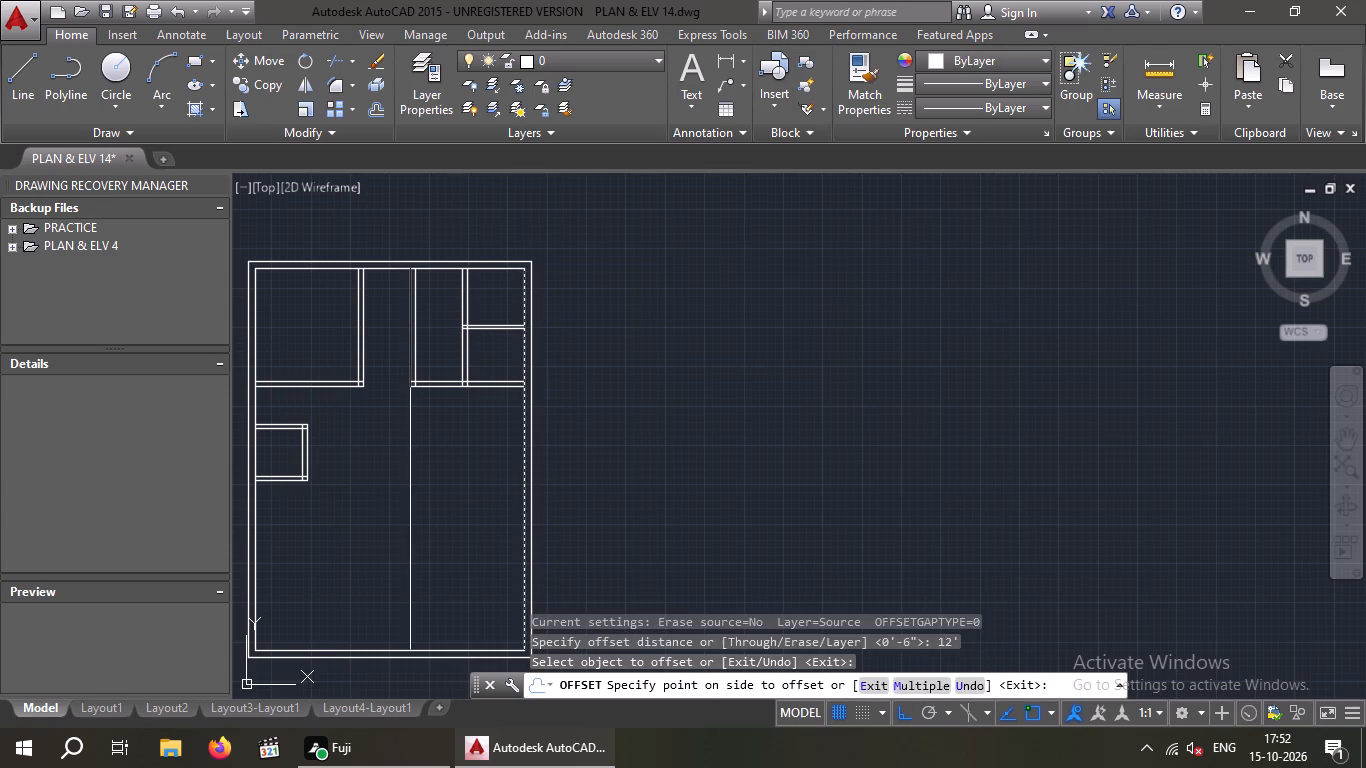
left_click(398, 517)
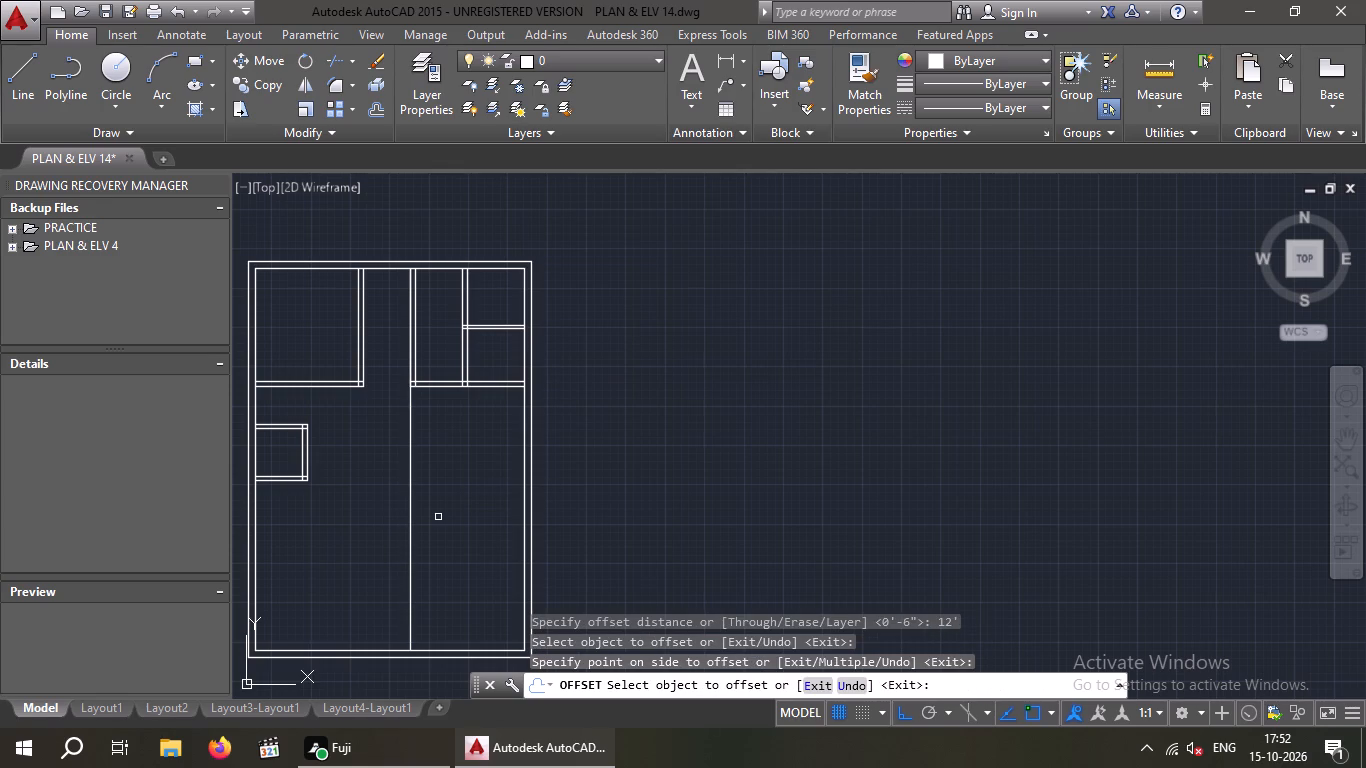
key("Escape")
key("Escape")
key("Escape")
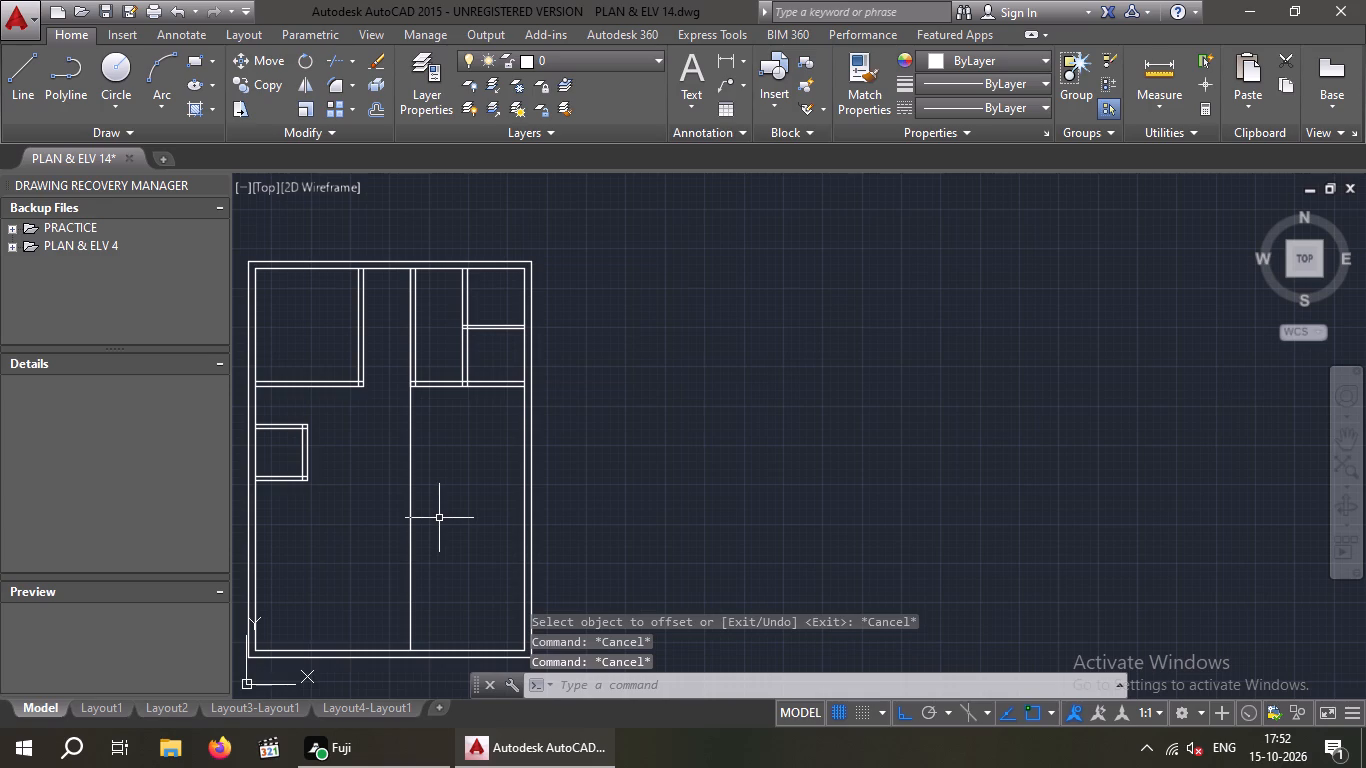
Offset the new full-height vertical line 6" to the west to form the partition's second face.
key("o")
key("Return")
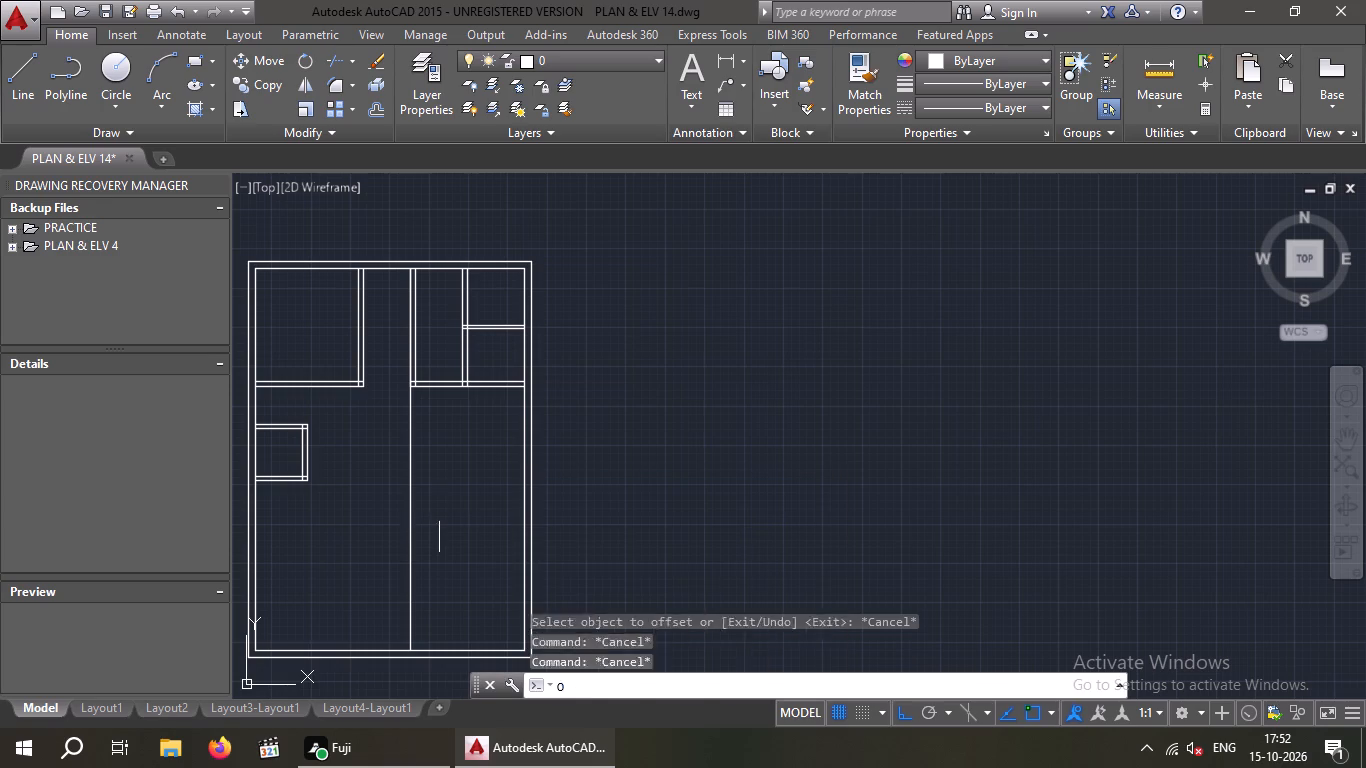
type("6\"")
key("Return")
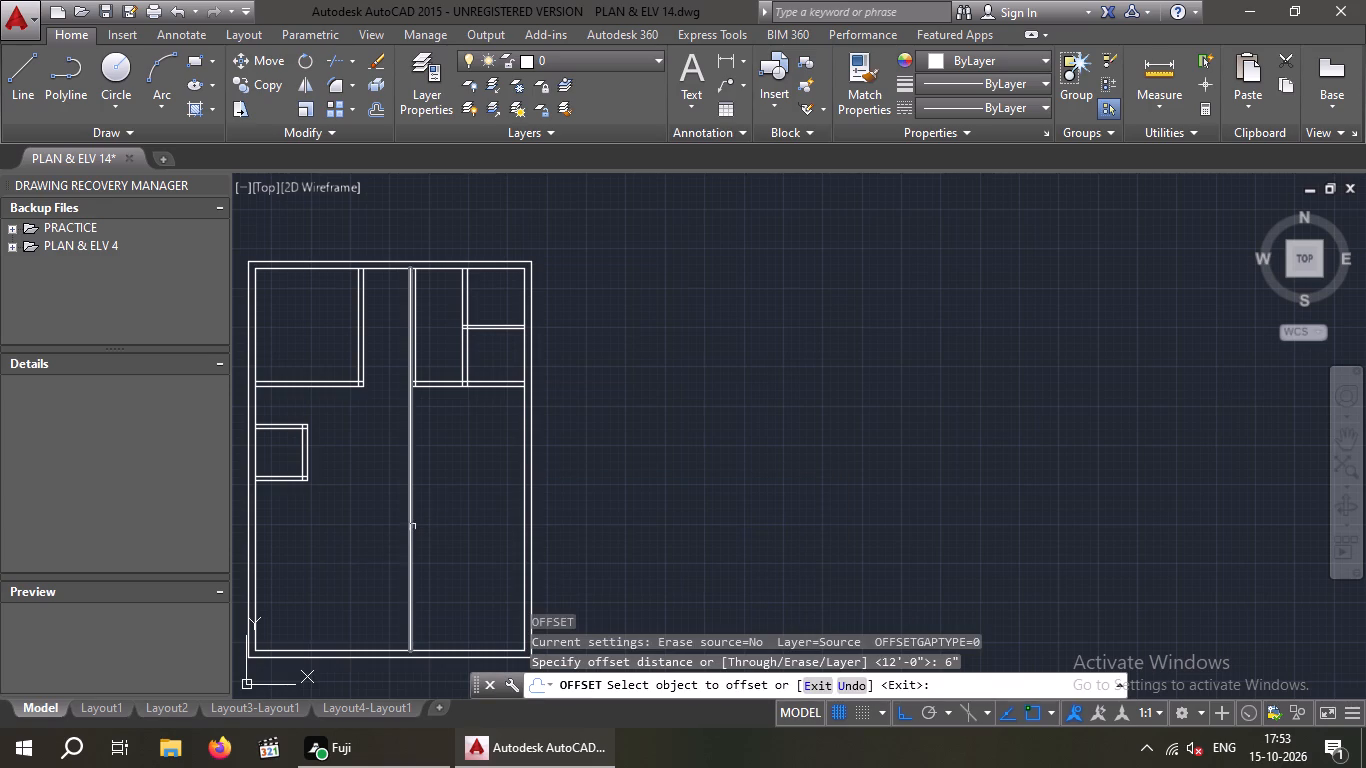
left_click(408, 529)
left_click(379, 534)
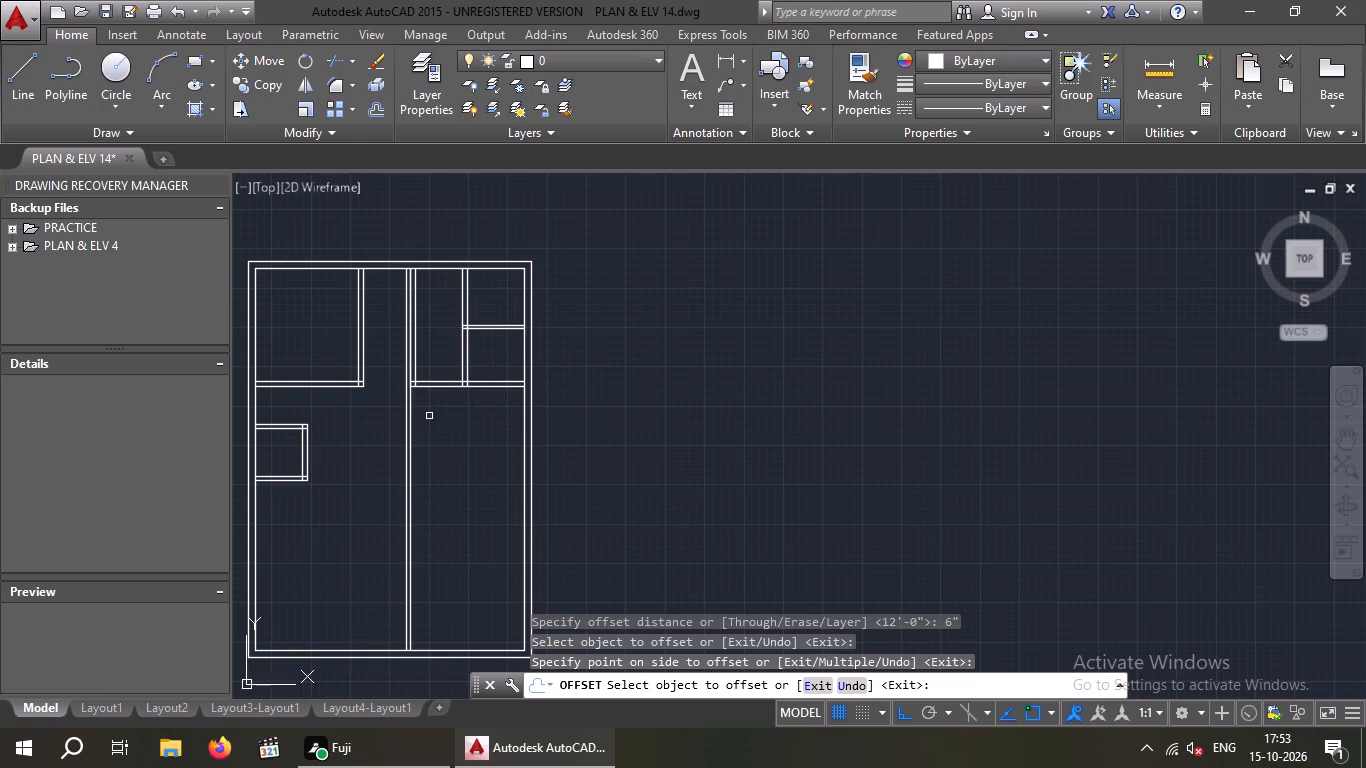
key("Escape")
key("Escape")
Extend both lines of the northeast rooms' south partition to the west face of the new vertical partition.
scroll(416, 401, "up", 4)
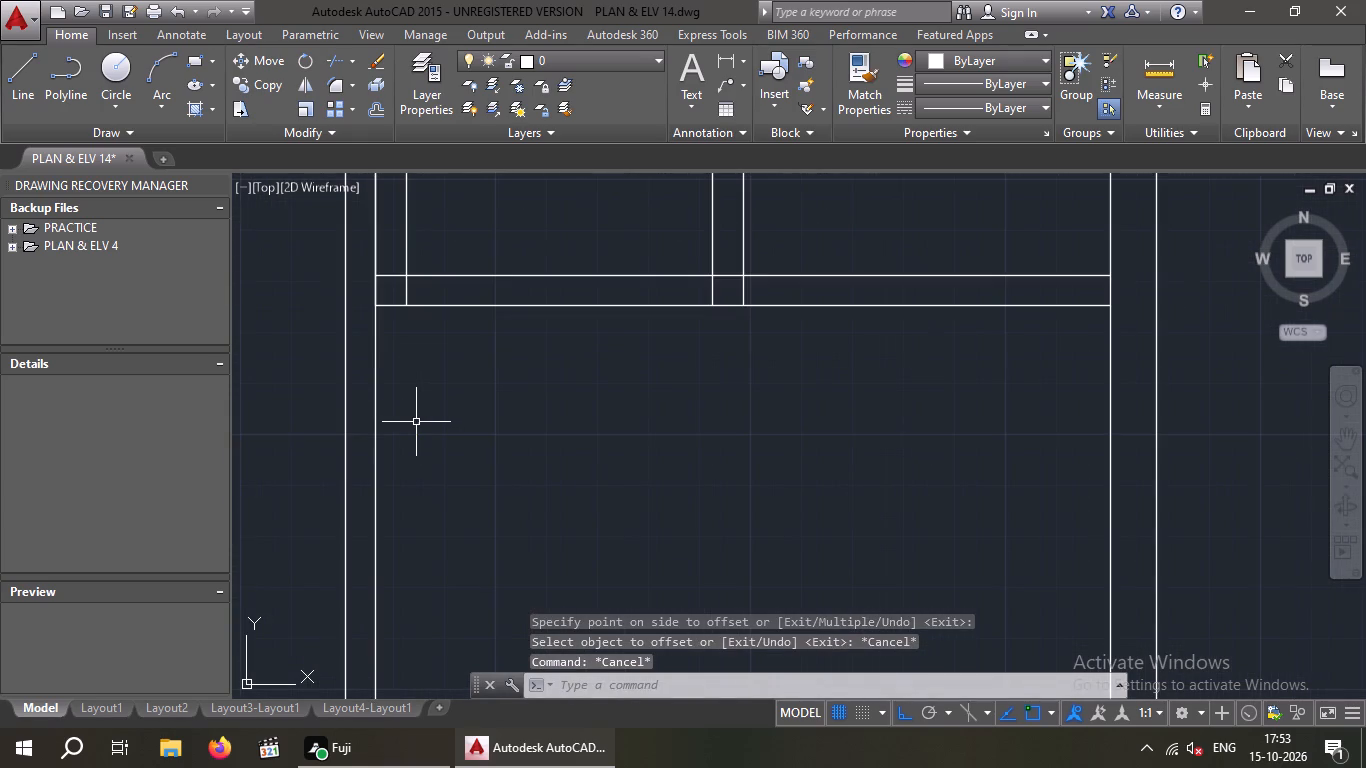
key("e")
key("x")
key("space")
key("space")
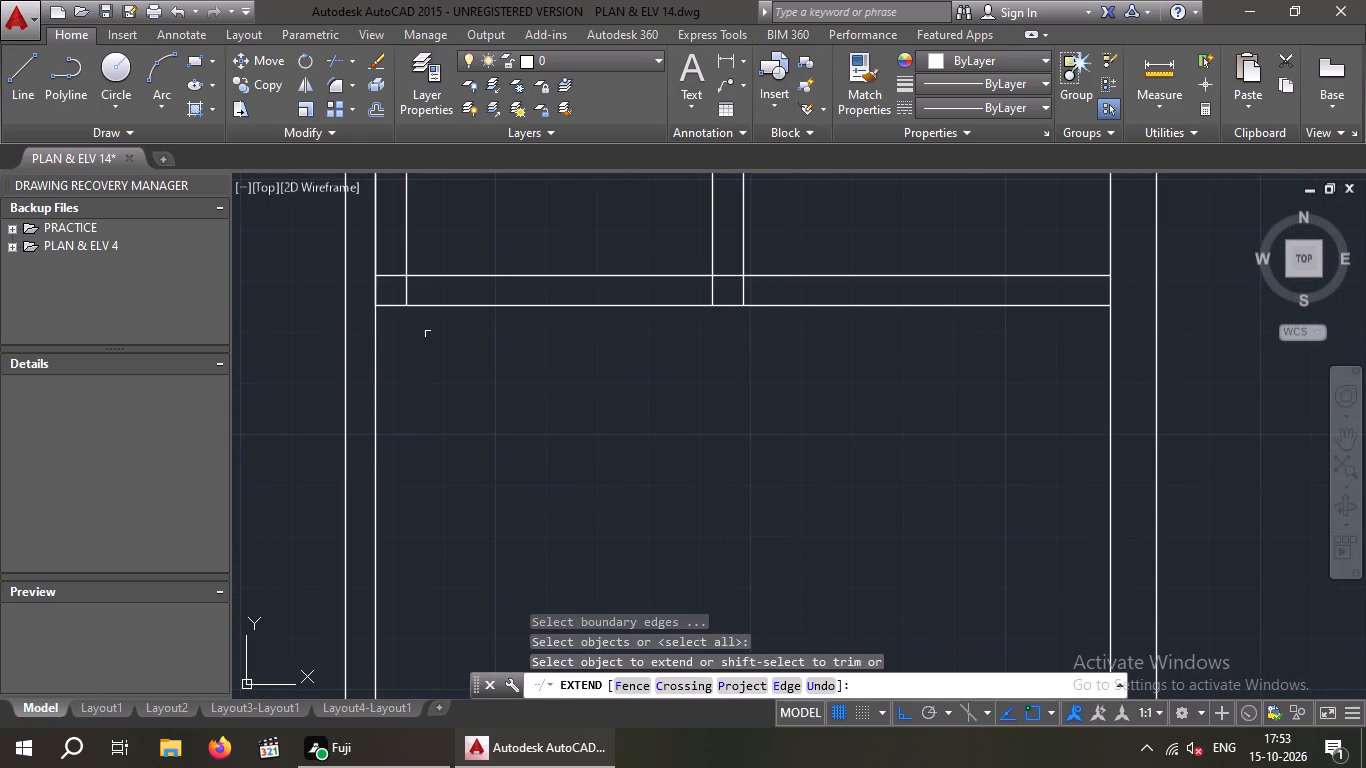
left_click_drag(532, 374, 476, 329)
left_click(440, 259)
key("Escape")
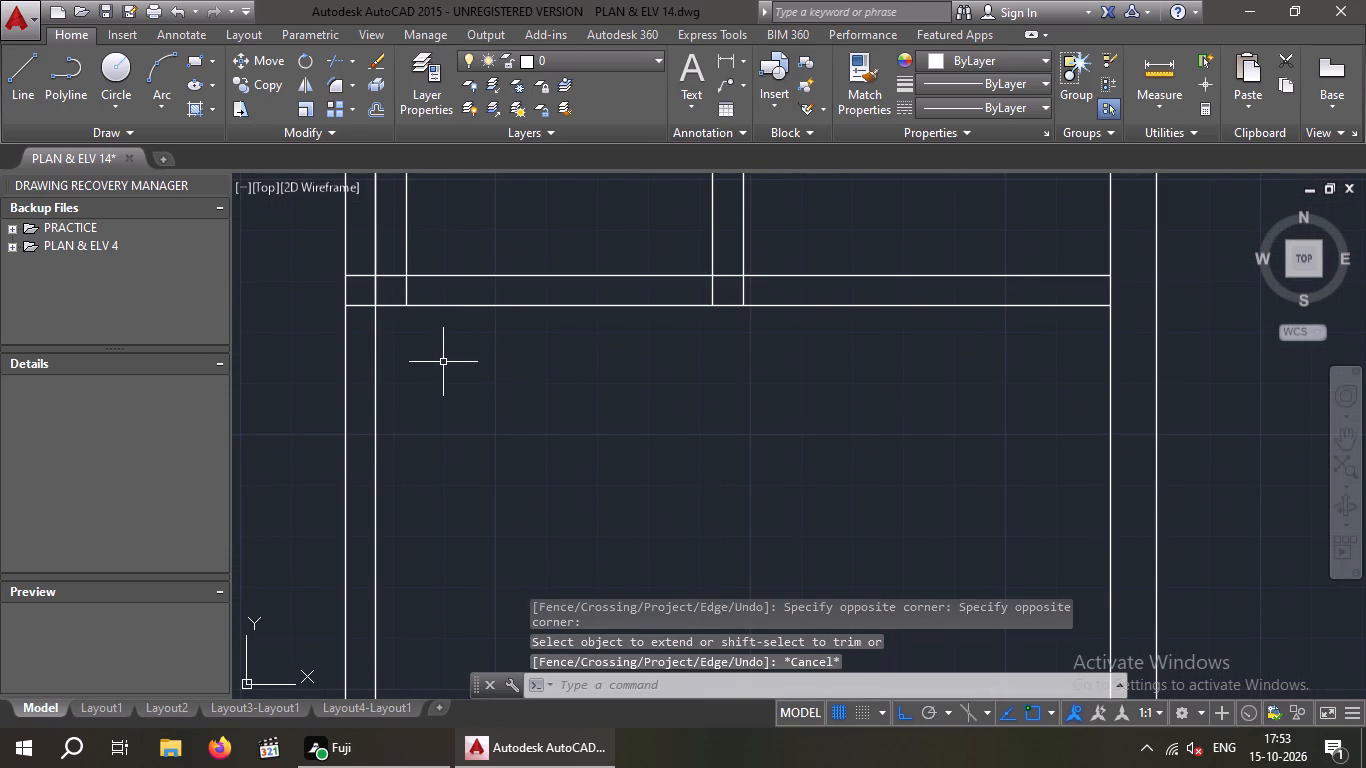
Trim the new partition's west line where it runs north of the northeast rooms' south partition.
scroll(442, 363, "down", 2)
middle_click_drag(441, 366, 445, 411)
key("t")
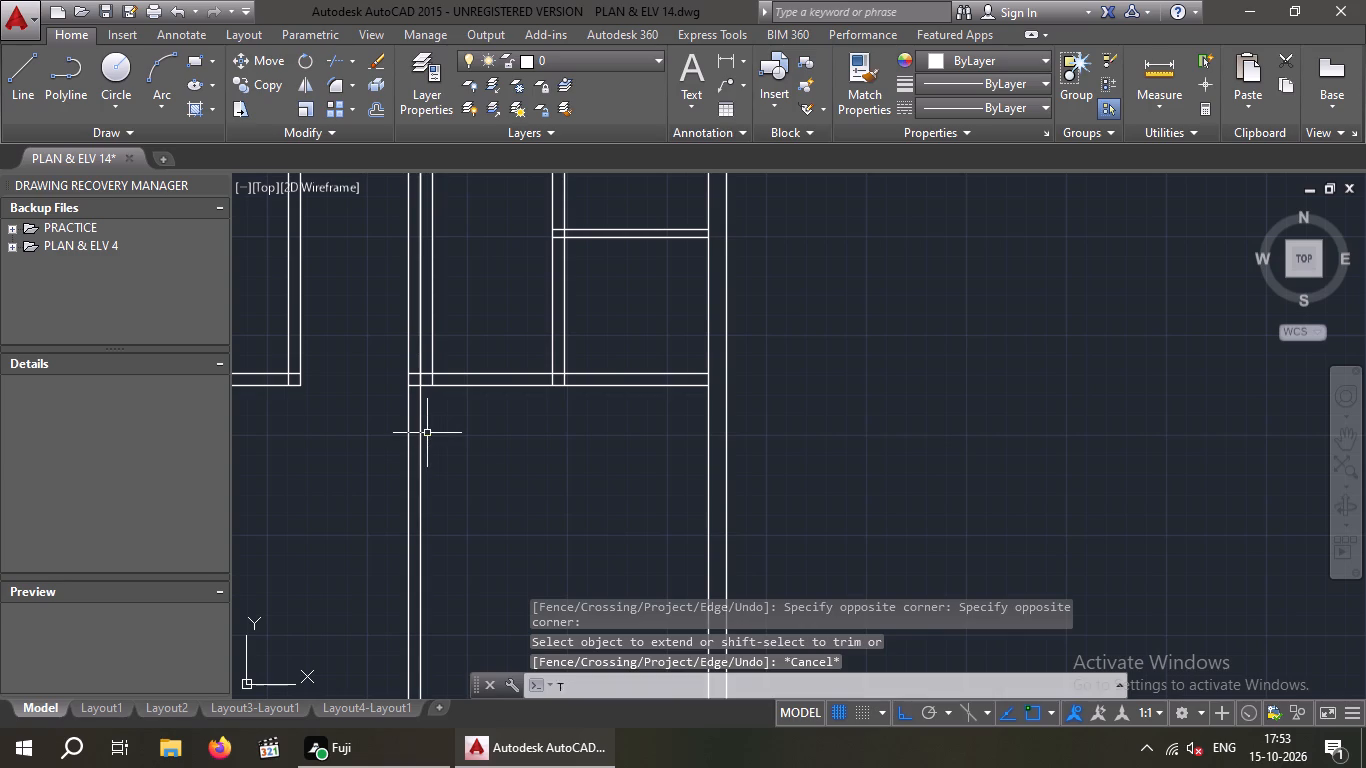
type("R")
key("space")
key("space")
scroll(406, 352, "up", 2)
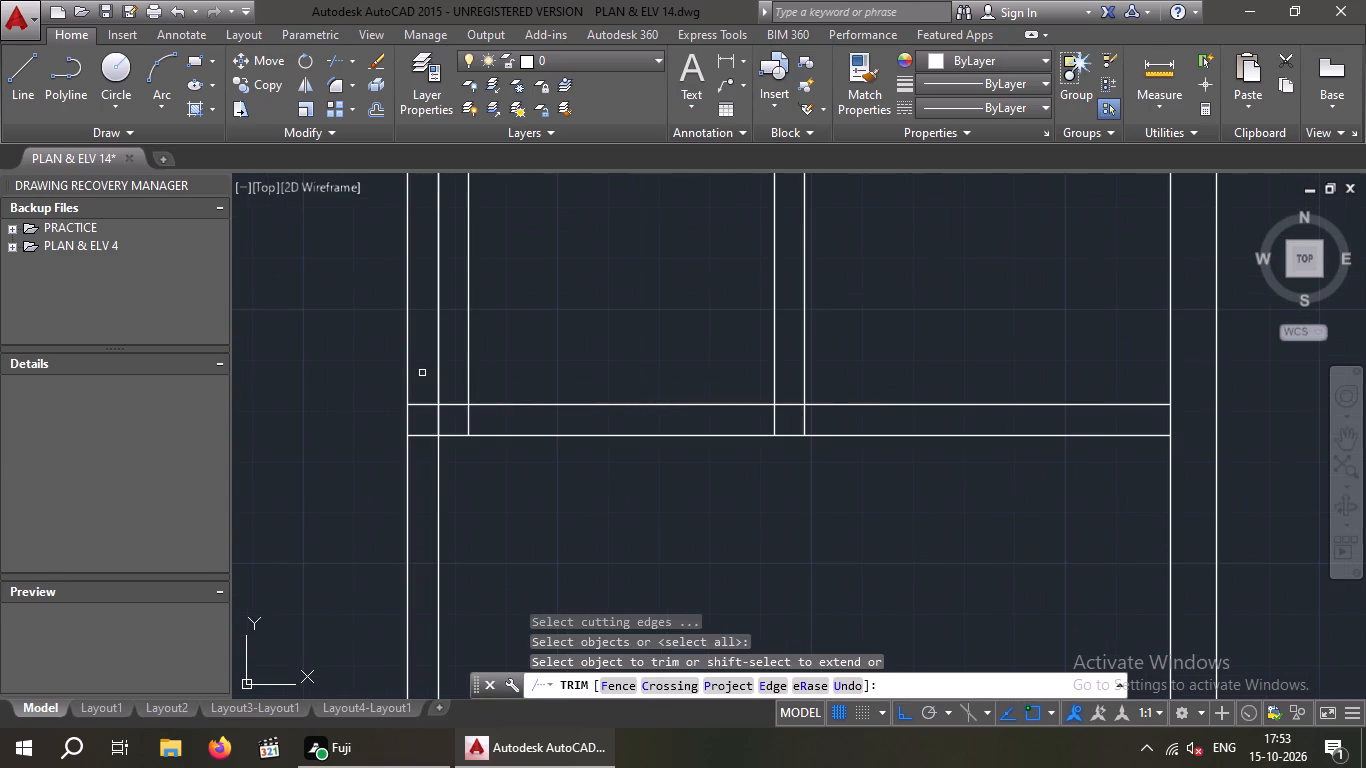
left_click(405, 376)
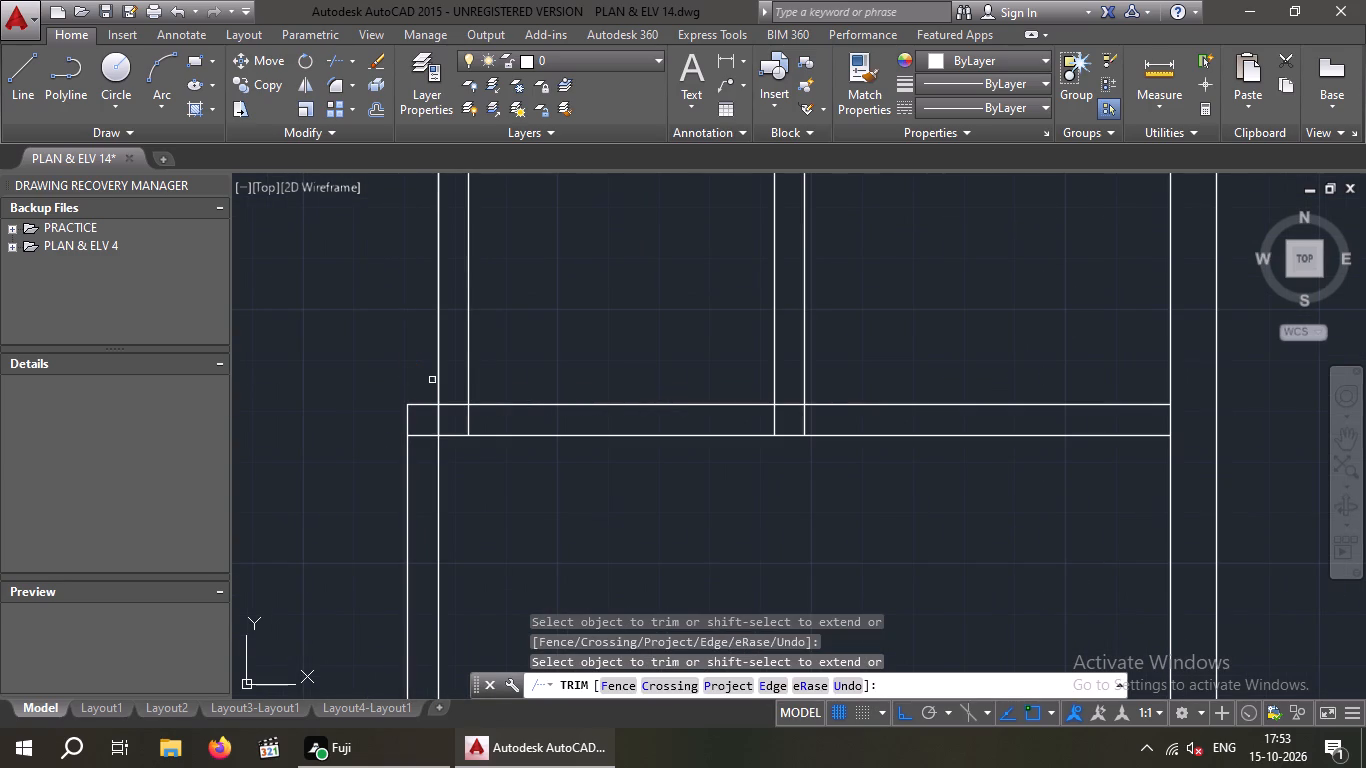
key("Escape")
Erase the short north partition line that overlaps the new partition's full-height east line.
left_click(436, 371)
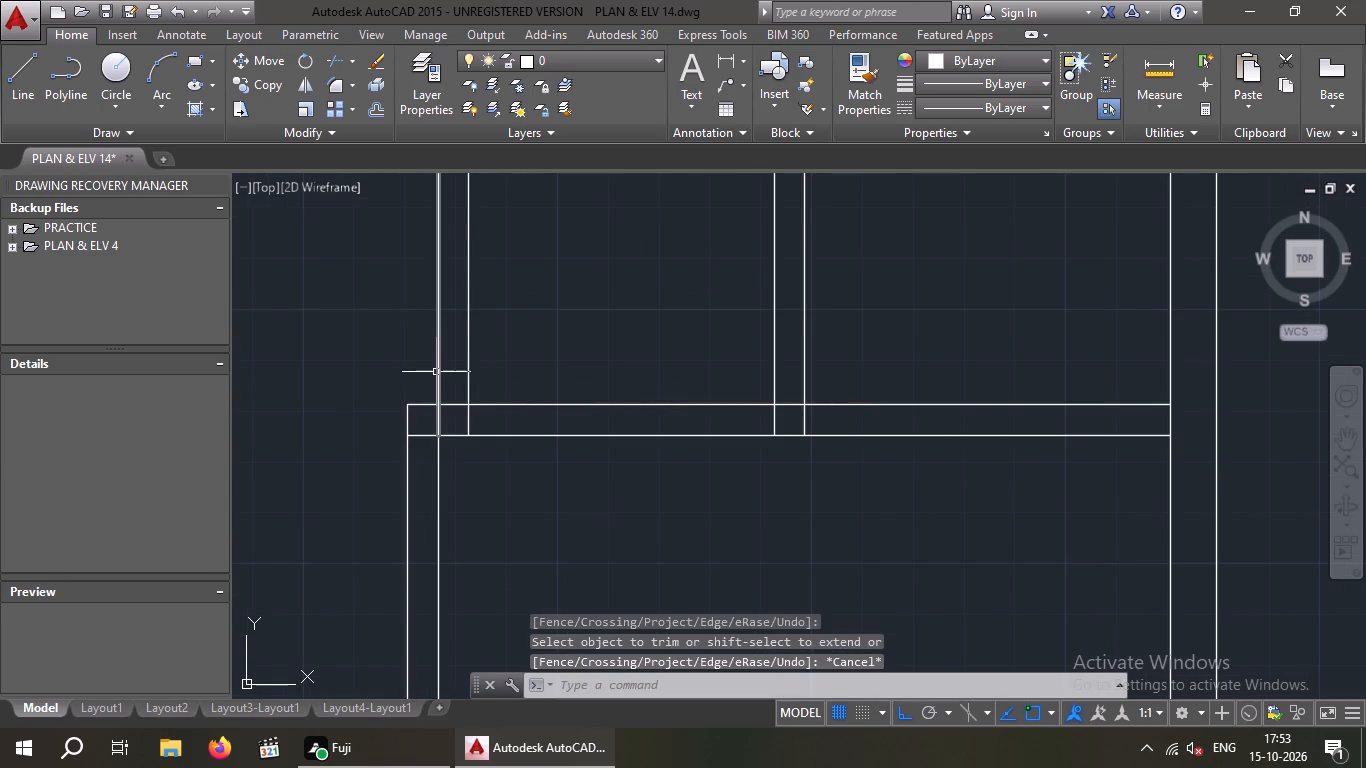
key("Delete")
Trim the overlapping line segments where the vertical partitions meet the west end of the northeast rooms' south partition, leaving a clean junction.
scroll(410, 451, "down", 2)
middle_click(487, 484)
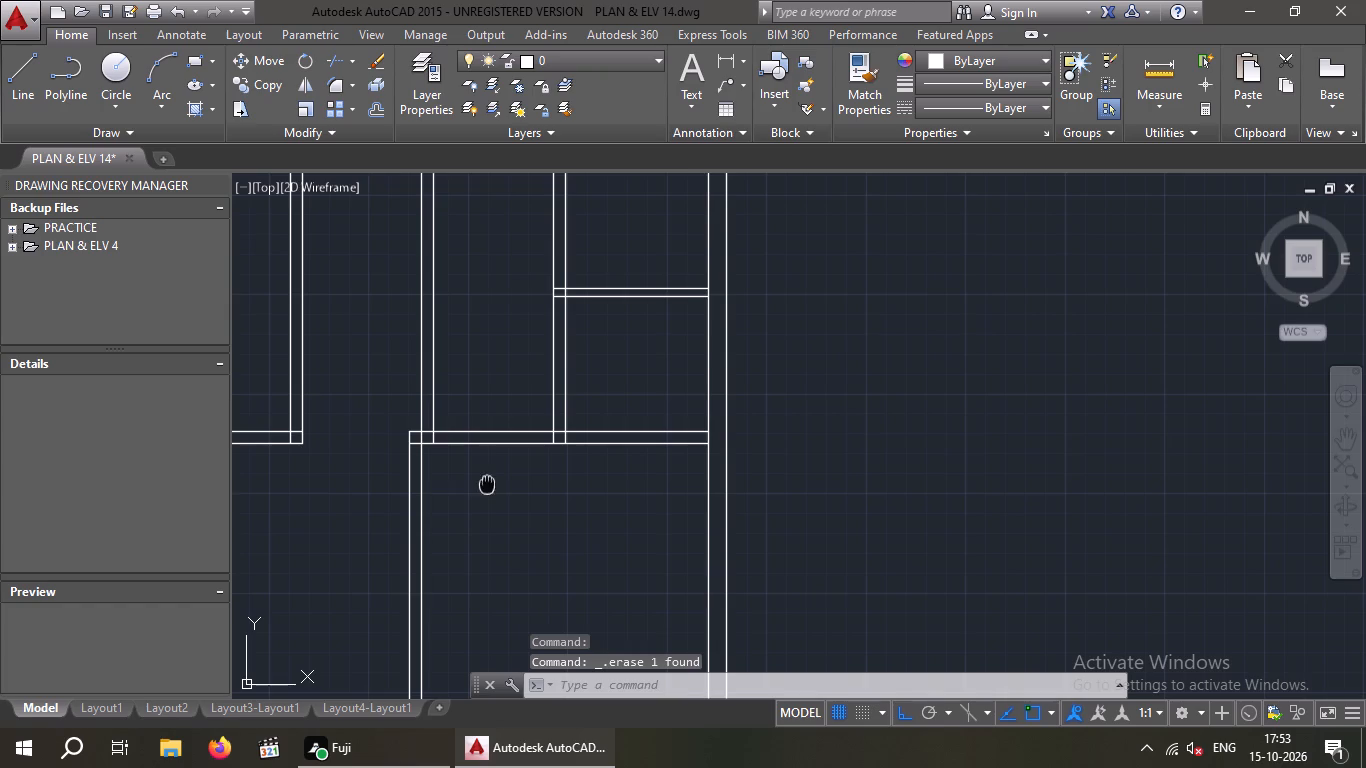
scroll(402, 509, "up", 2)
key("t")
key("r")
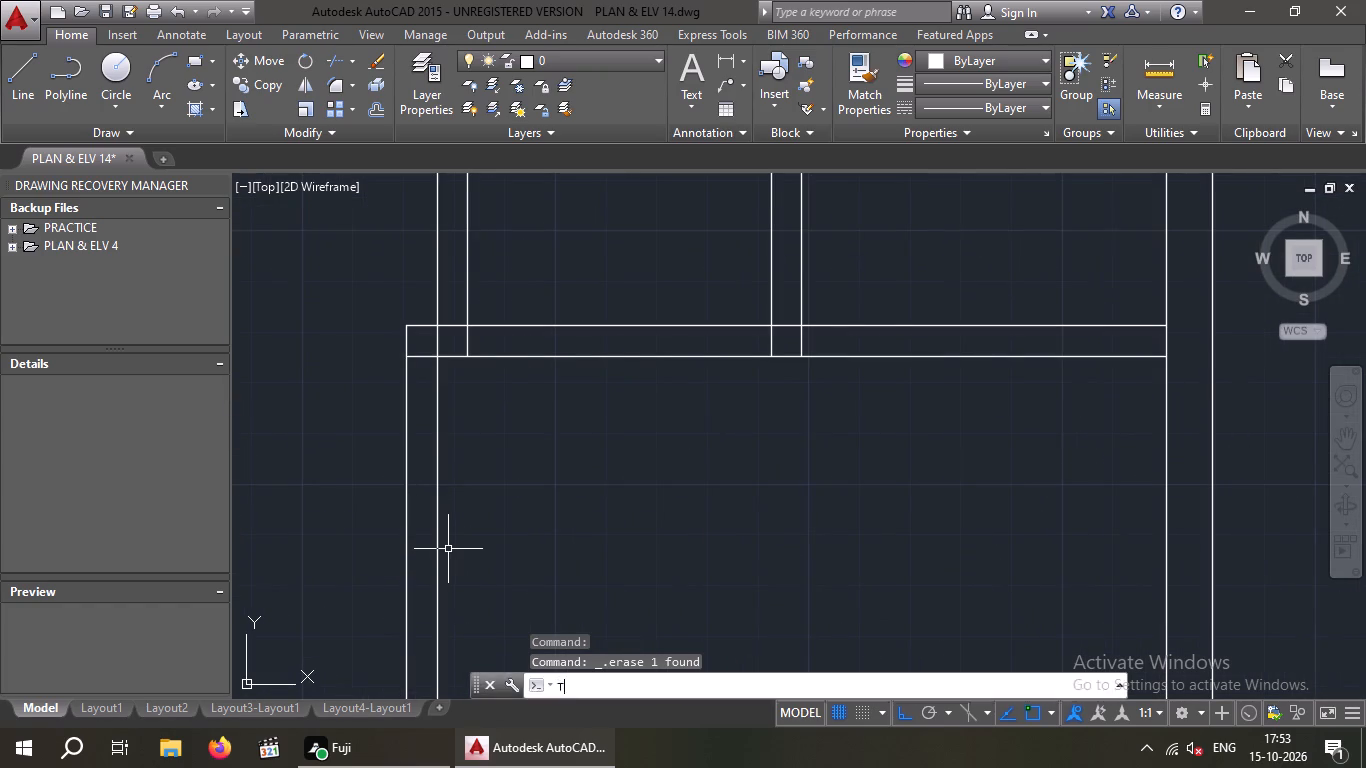
key("space")
key("space")
scroll(444, 369, "up", 3)
left_click_drag(558, 252, 459, 252)
left_click(373, 252)
left_click_drag(585, 240, 543, 255)
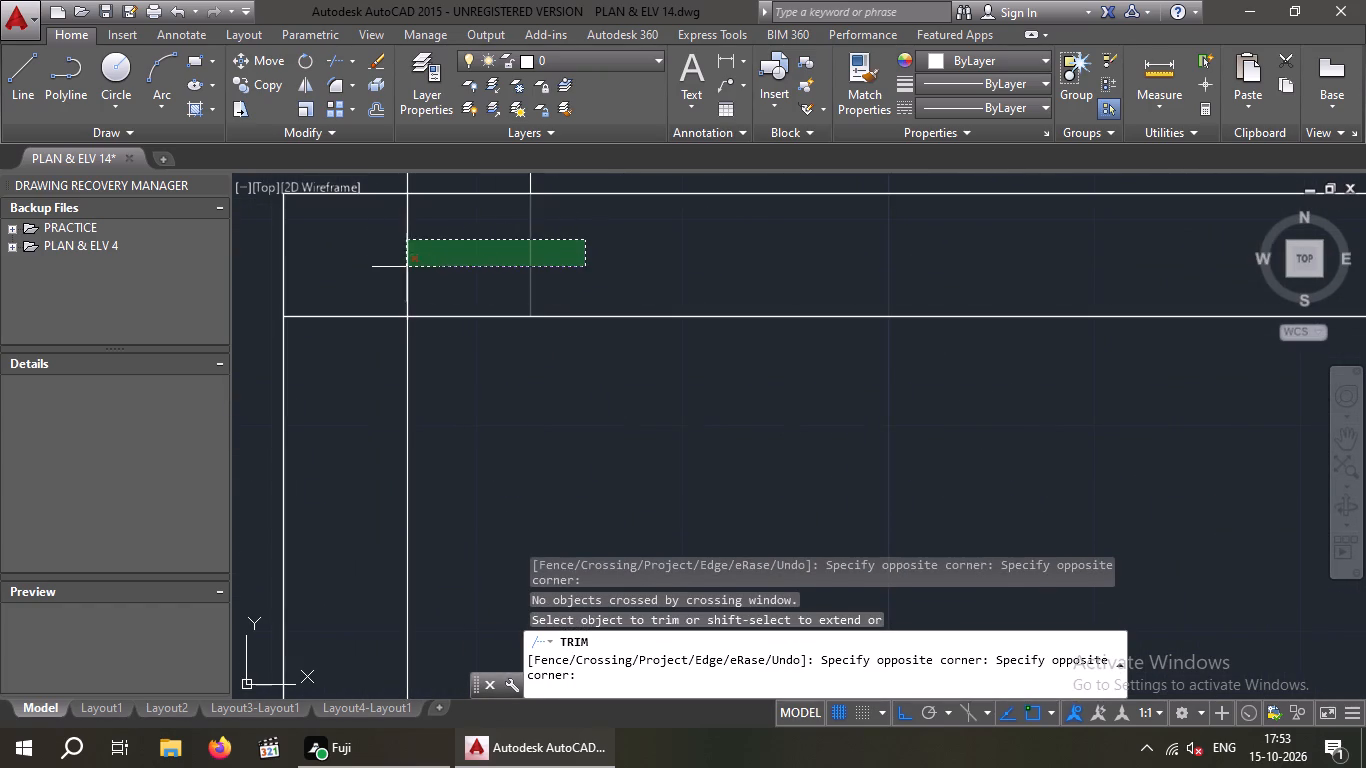
left_click(387, 271)
left_click_drag(339, 369, 324, 334)
left_click(320, 315)
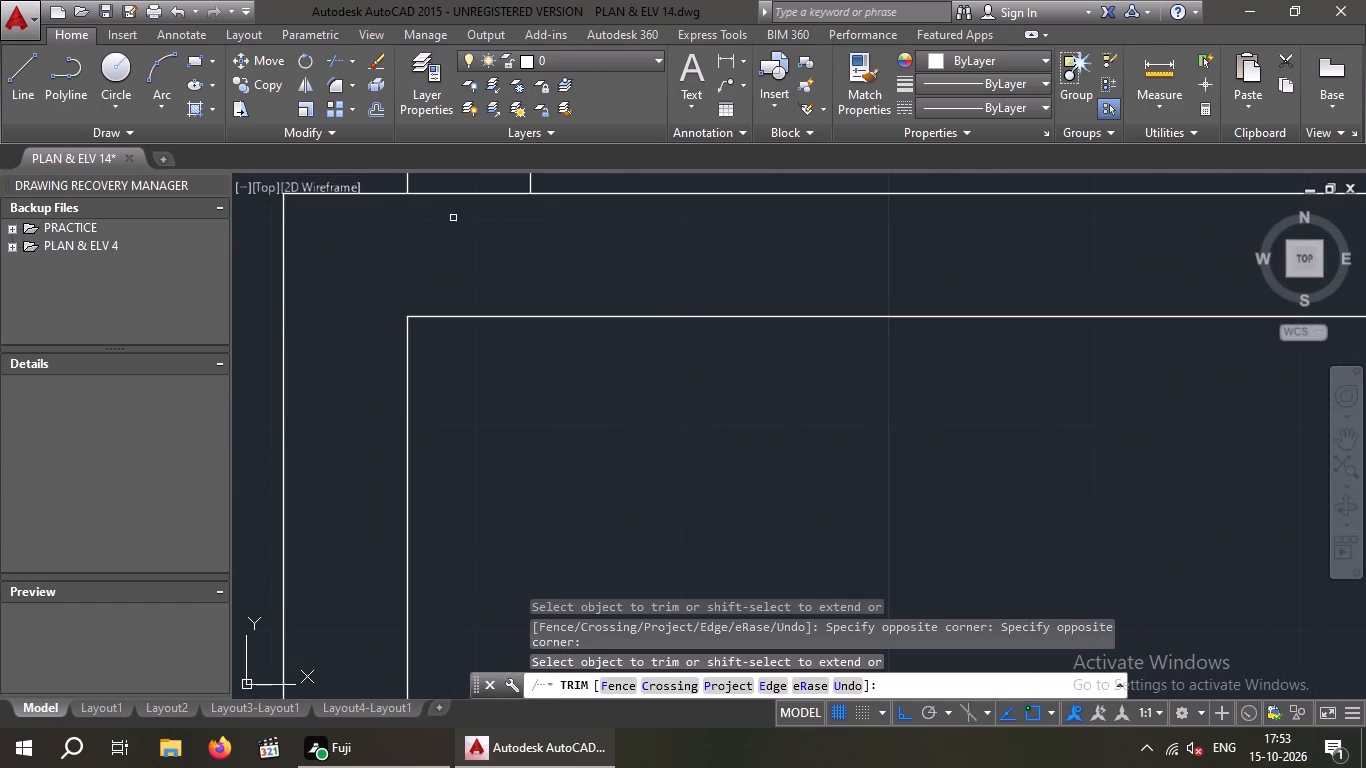
left_click_drag(463, 232, 460, 221)
left_click_drag(450, 185, 457, 211)
scroll(465, 236, "down", 3)
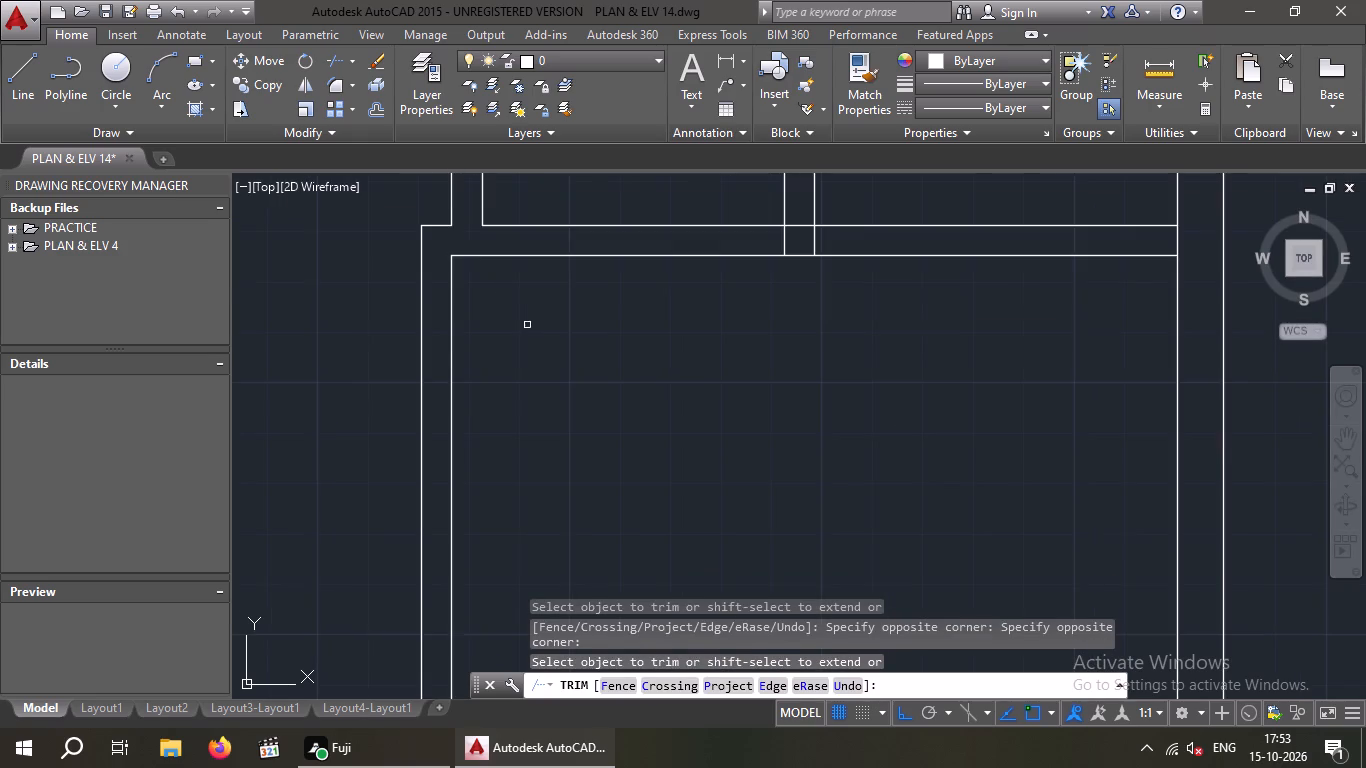
scroll(527, 326, "down", 2)
middle_click_drag(590, 448, 536, 438)
scroll(509, 431, "down", 2)
middle_click(486, 402)
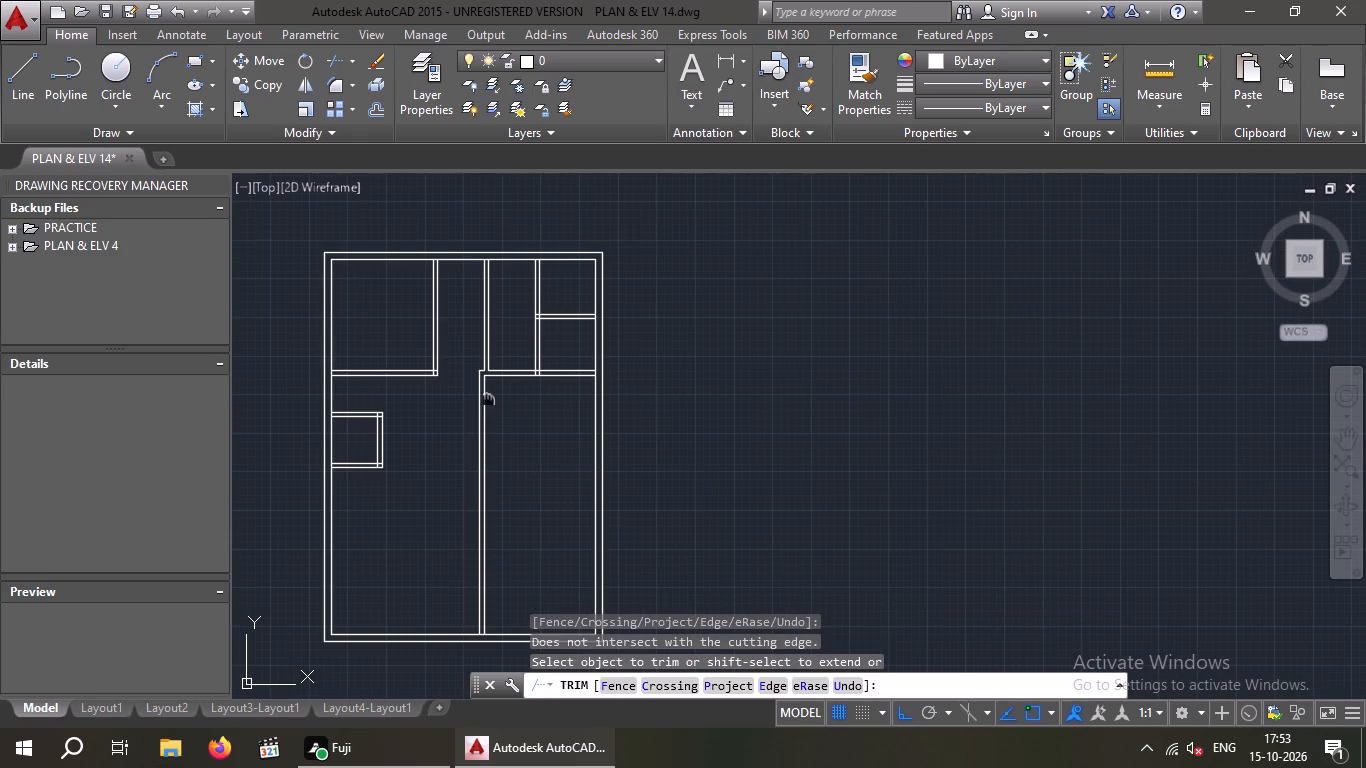
key("Escape")
key("Escape")
key("Escape")
key("Escape")
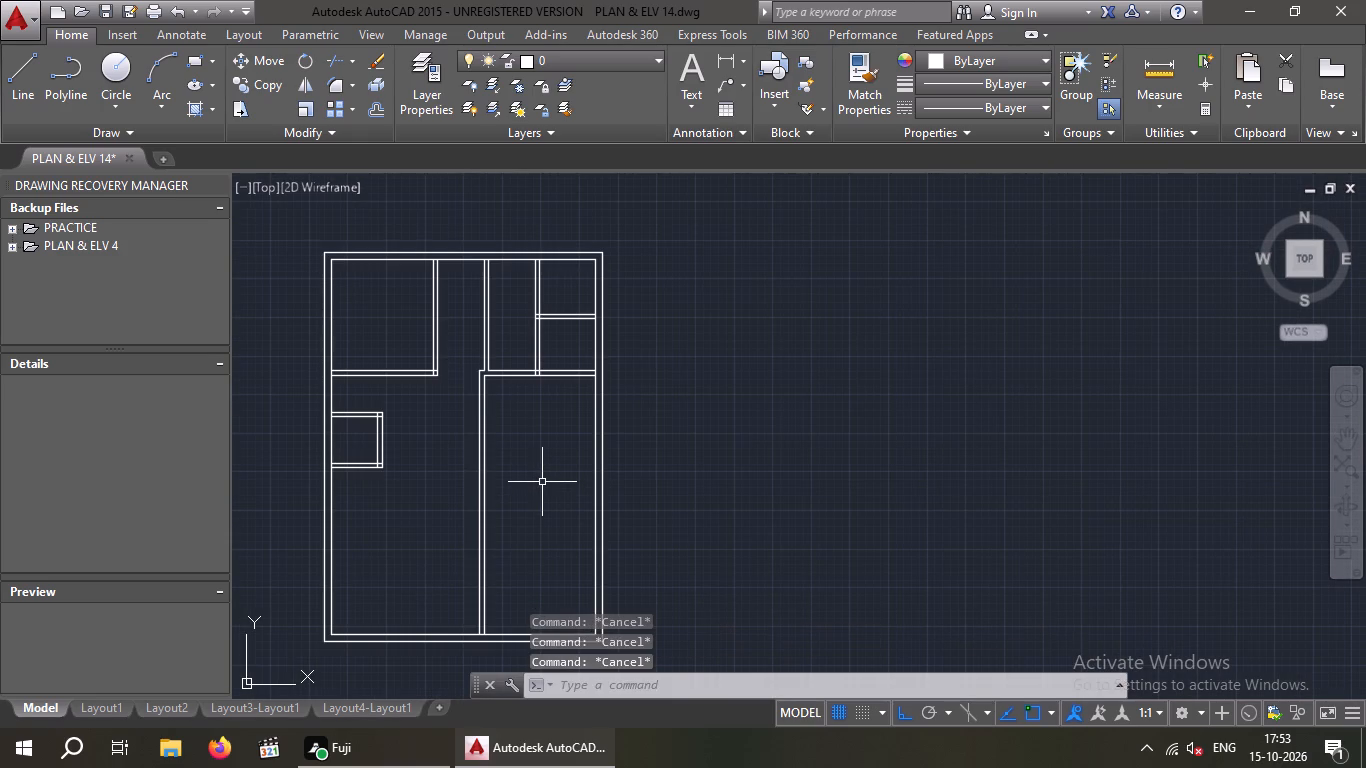
Offset the south face of the northeast rooms' south partition 14' to the south.
key("o")
key("Return")
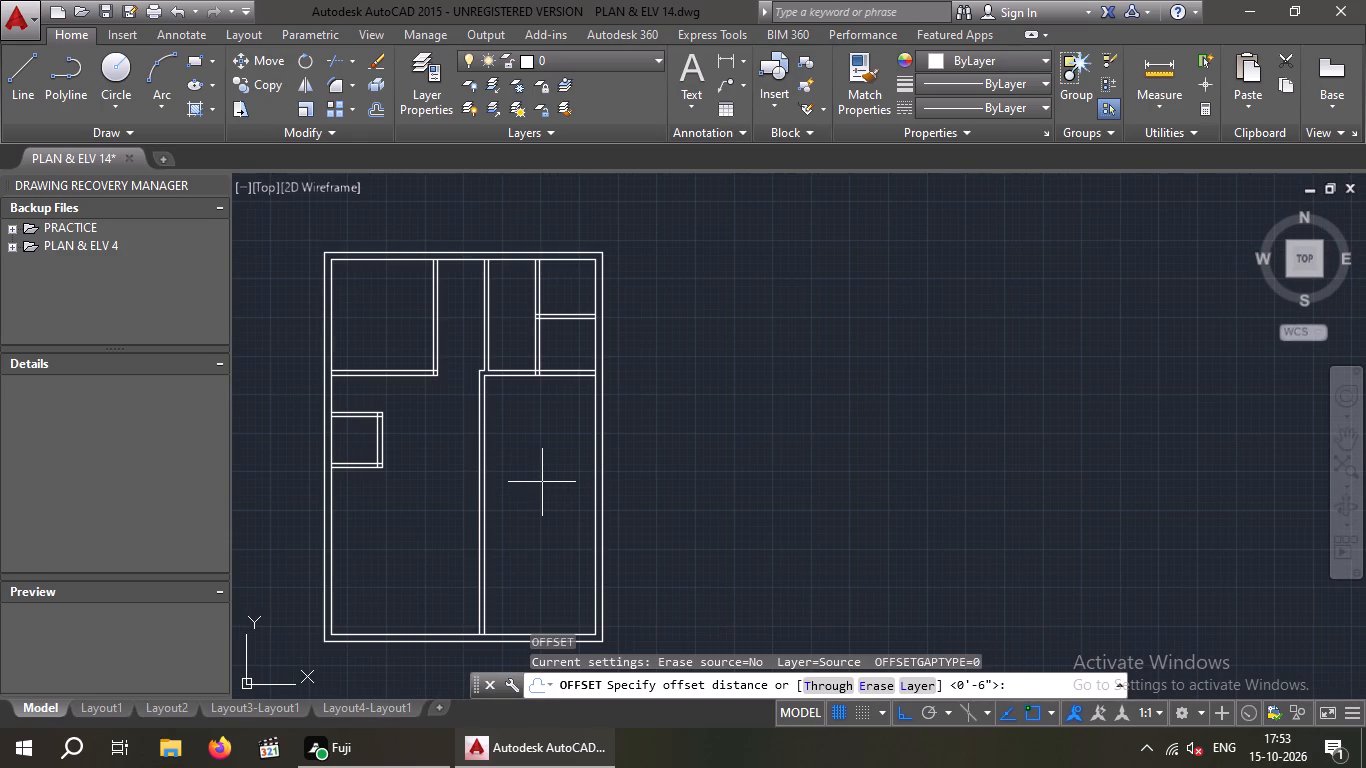
type("14'")
key("Return")
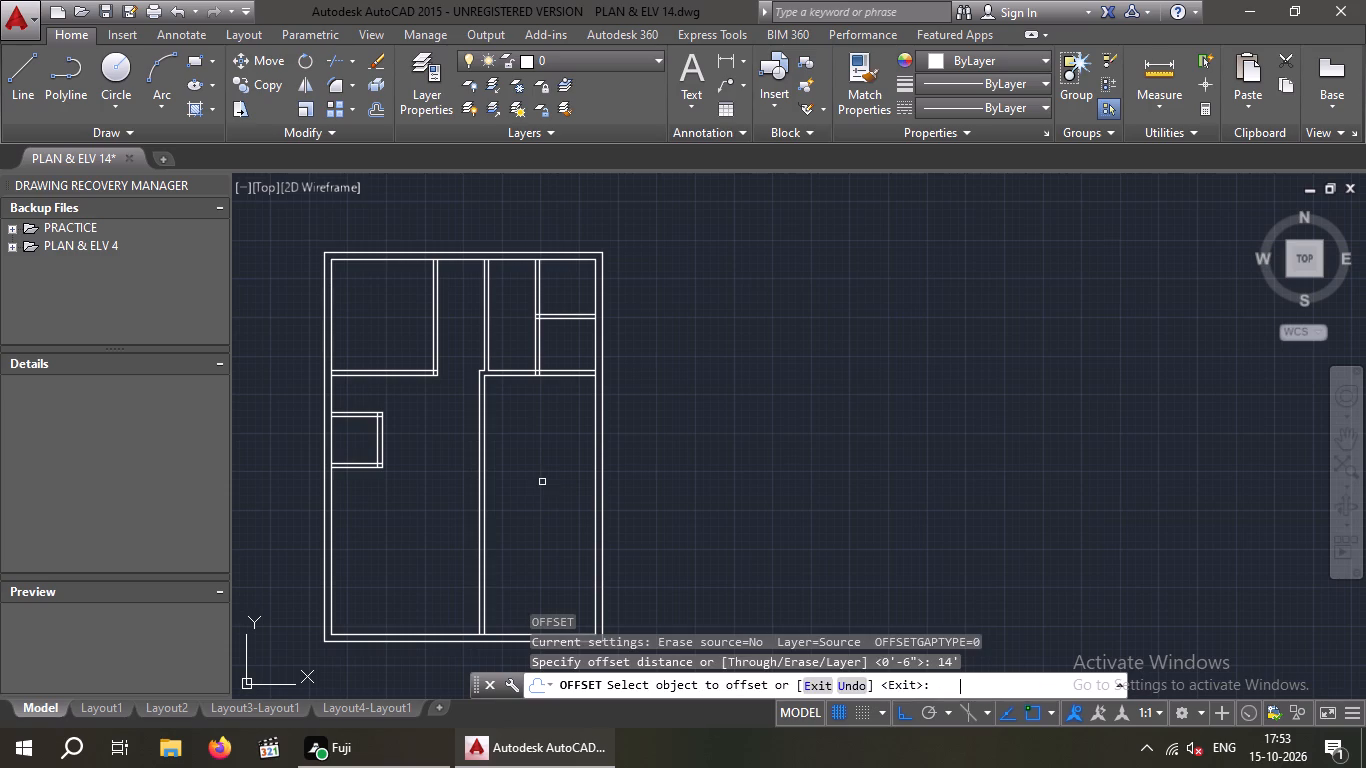
scroll(549, 396, "up", 2)
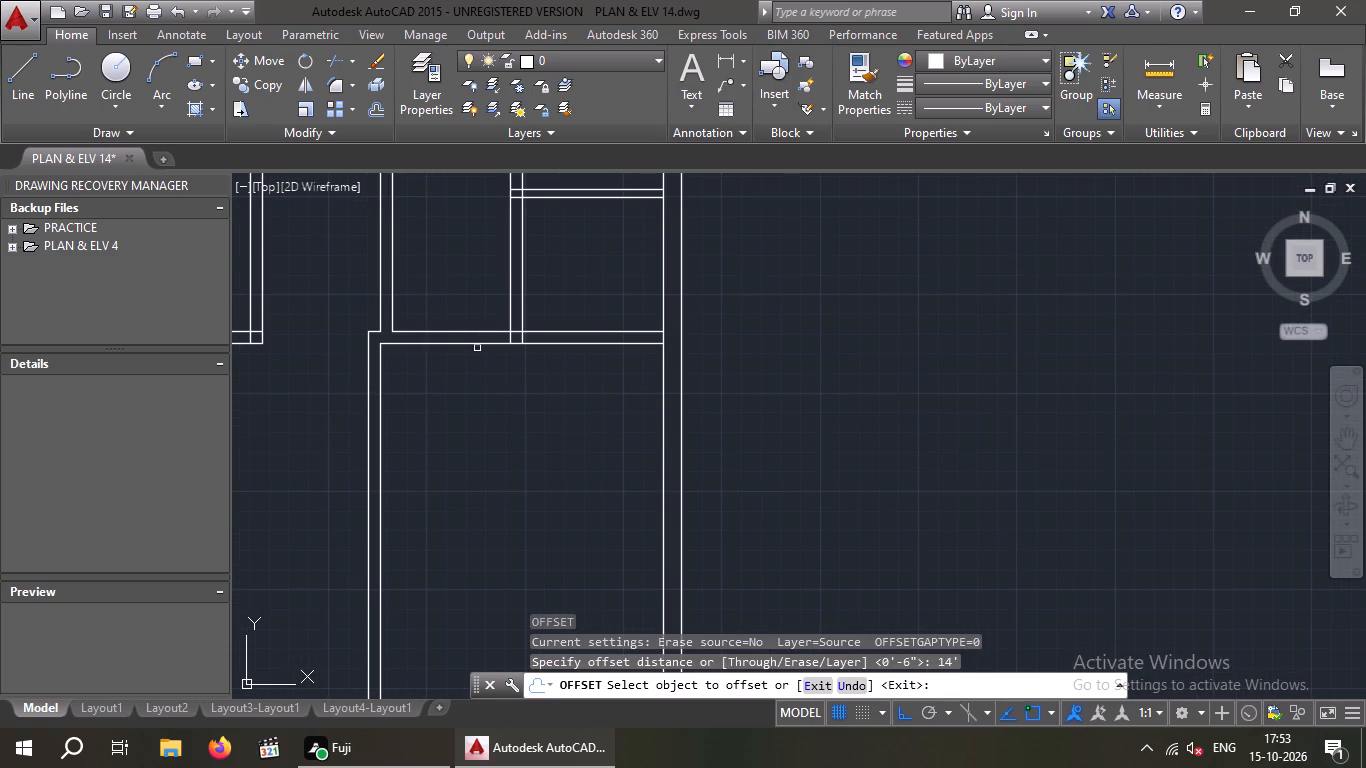
left_click_drag(479, 343, 479, 358)
left_click(503, 465)
scroll(508, 464, "down", 1)
middle_click_drag(507, 467, 503, 453)
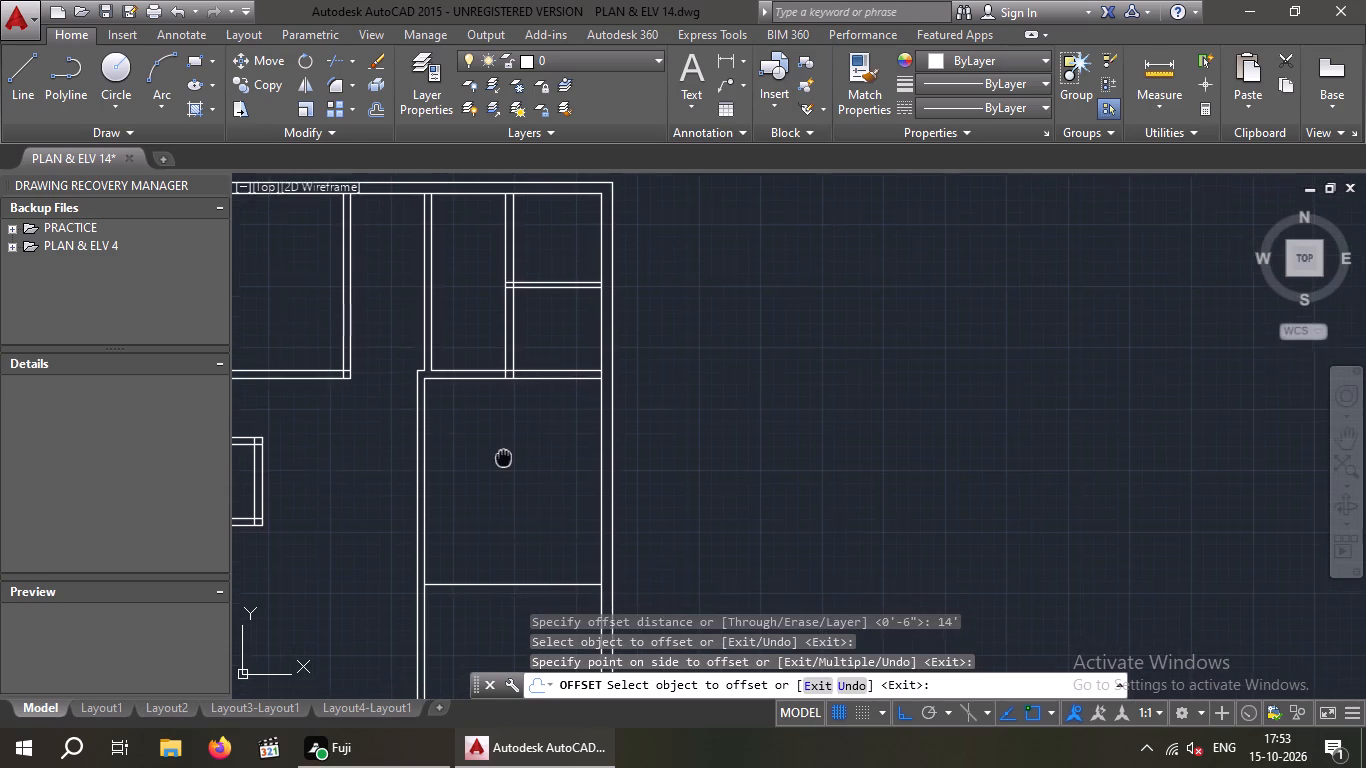
middle_click_drag(503, 453, 496, 398)
key("Escape")
key("Escape")
Offset the new horizontal line 6" to the south to form the partition's second face.
key("o")
key("Return")
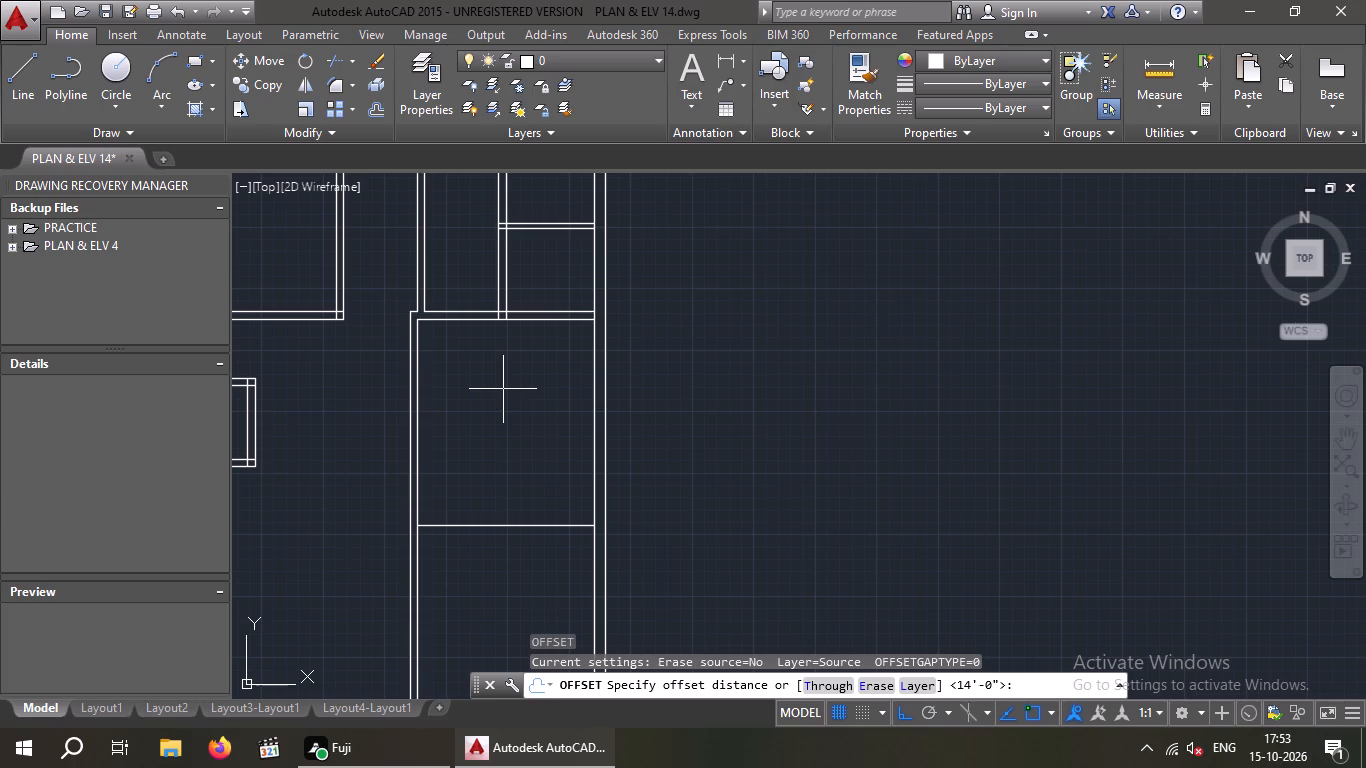
type("6\"")
key("Return")
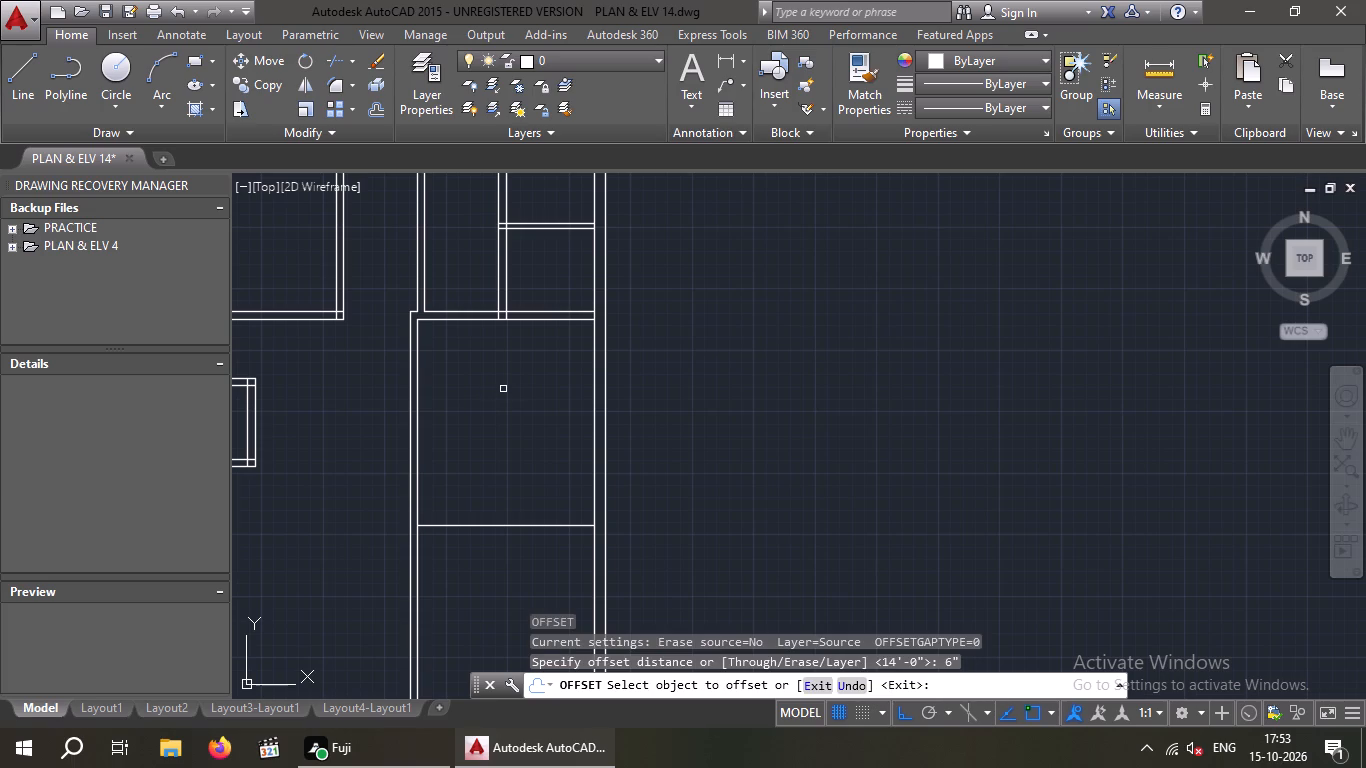
left_click_drag(499, 528, 503, 544)
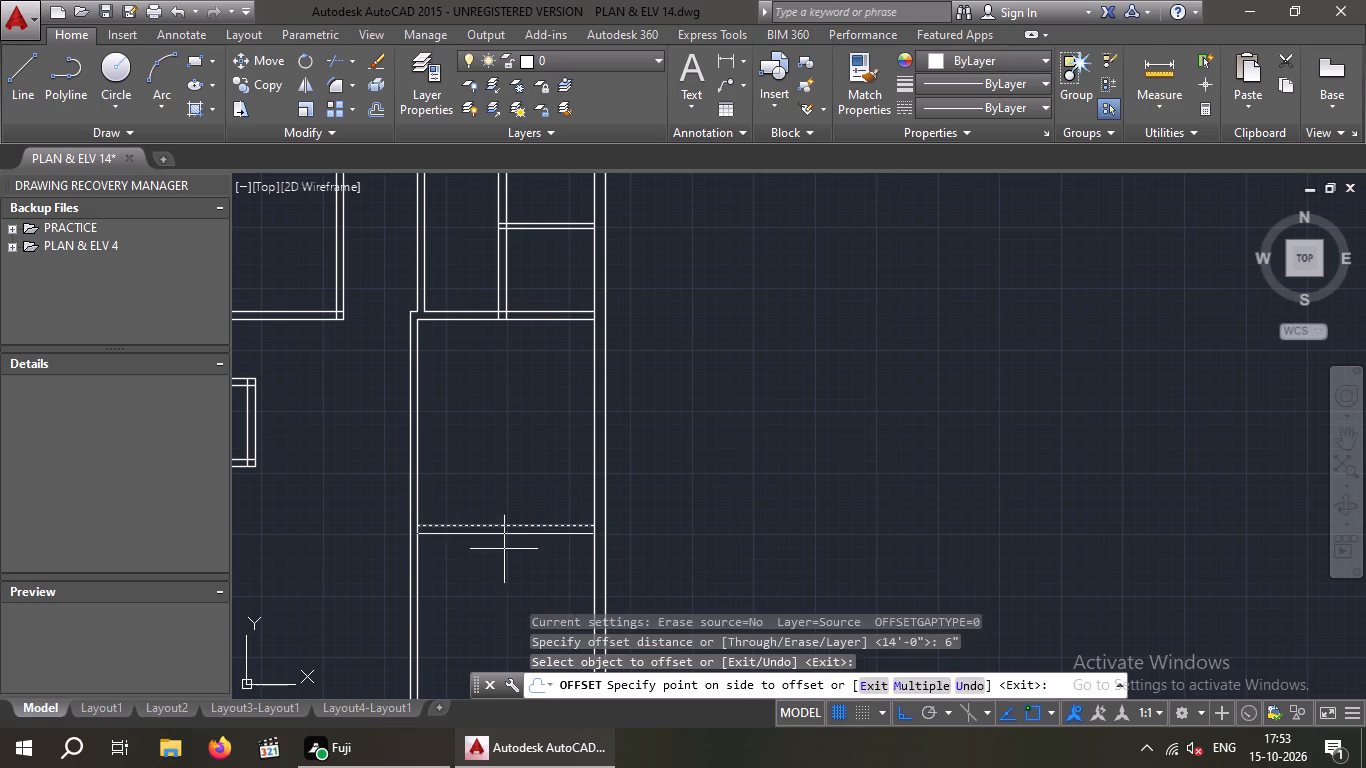
left_click(507, 562)
scroll(512, 565, "down", 1)
middle_click_drag(518, 578, 516, 435)
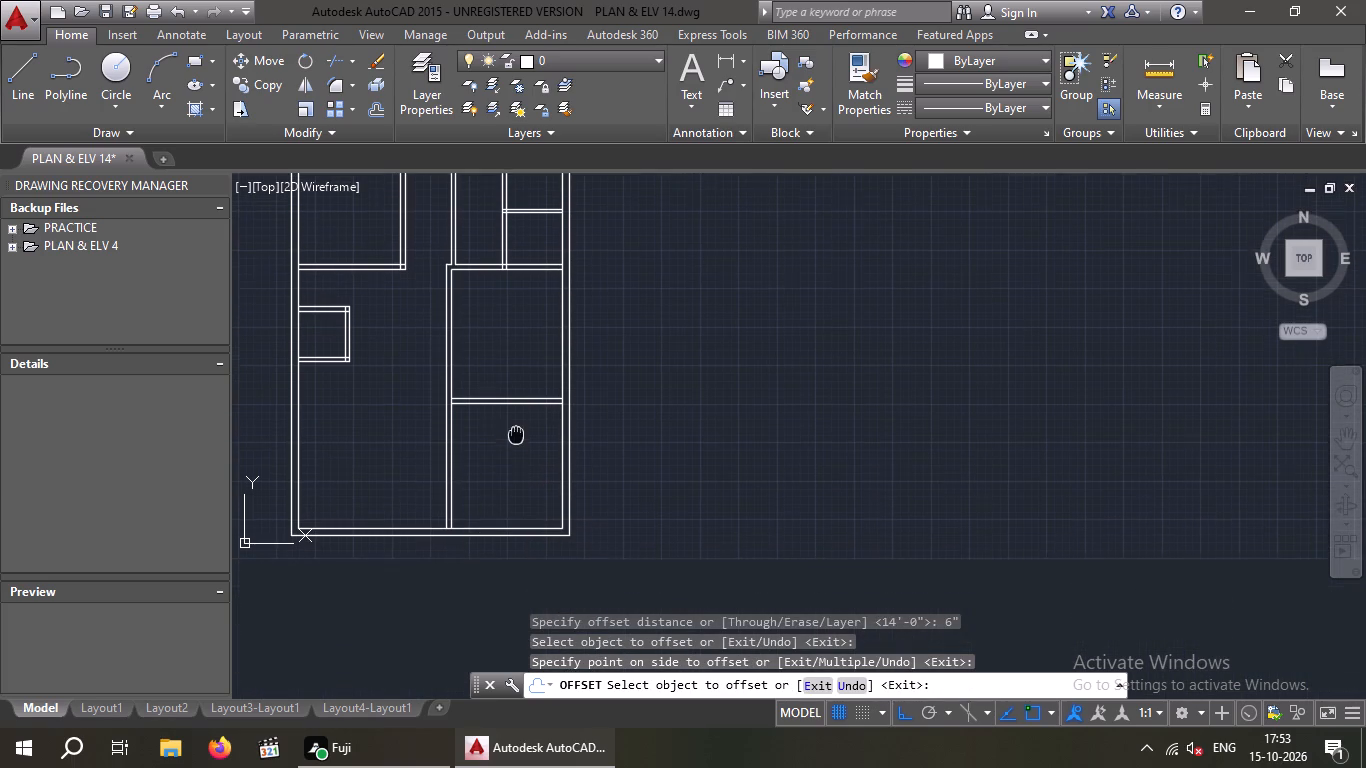
middle_click_drag(516, 435, 516, 431)
key("Escape")
key("Escape")
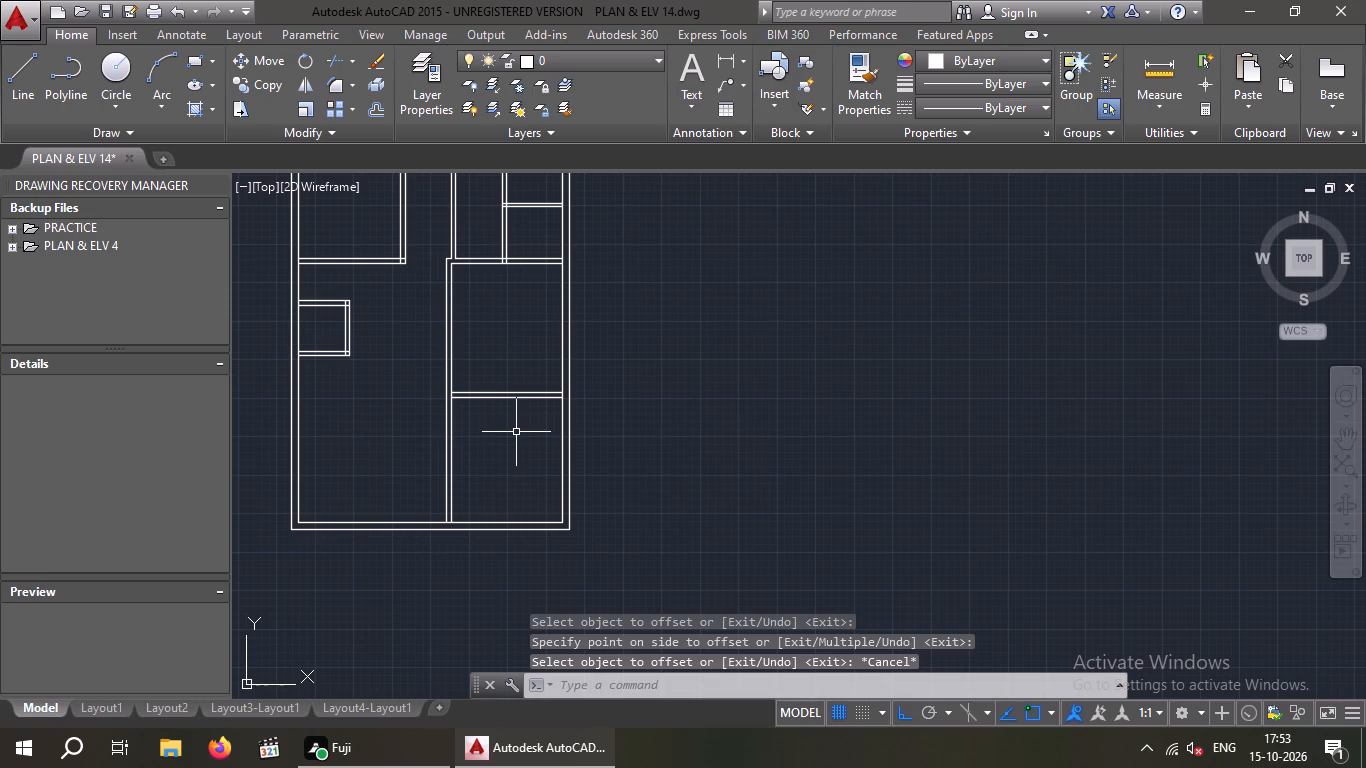
Offset the south face of the new 6" partition 5' to the south.
key("o")
key("Return")
type("5'")
key("Return")
scroll(507, 420, "up", 2)
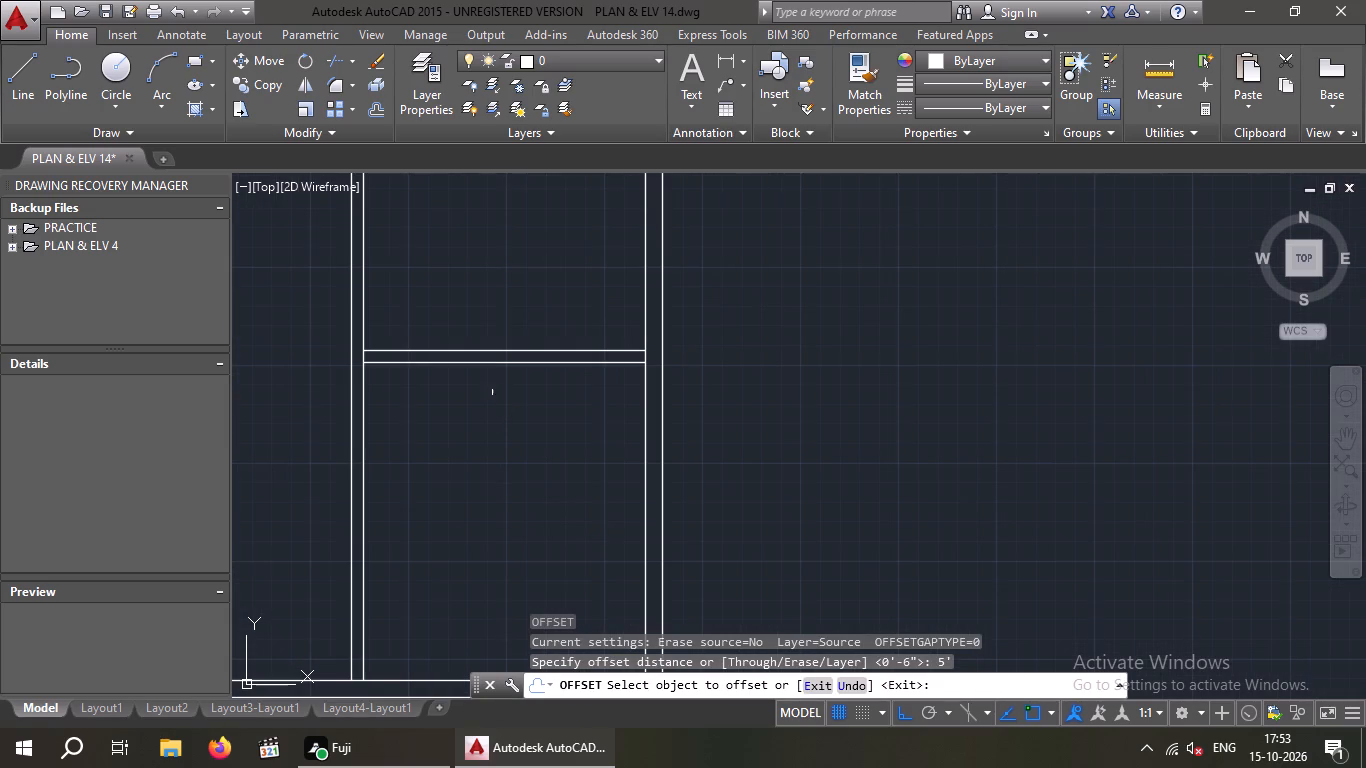
left_click(492, 366)
left_click_drag(498, 362, 499, 375)
left_click(505, 416)
scroll(520, 412, "down", 1)
middle_click(521, 411)
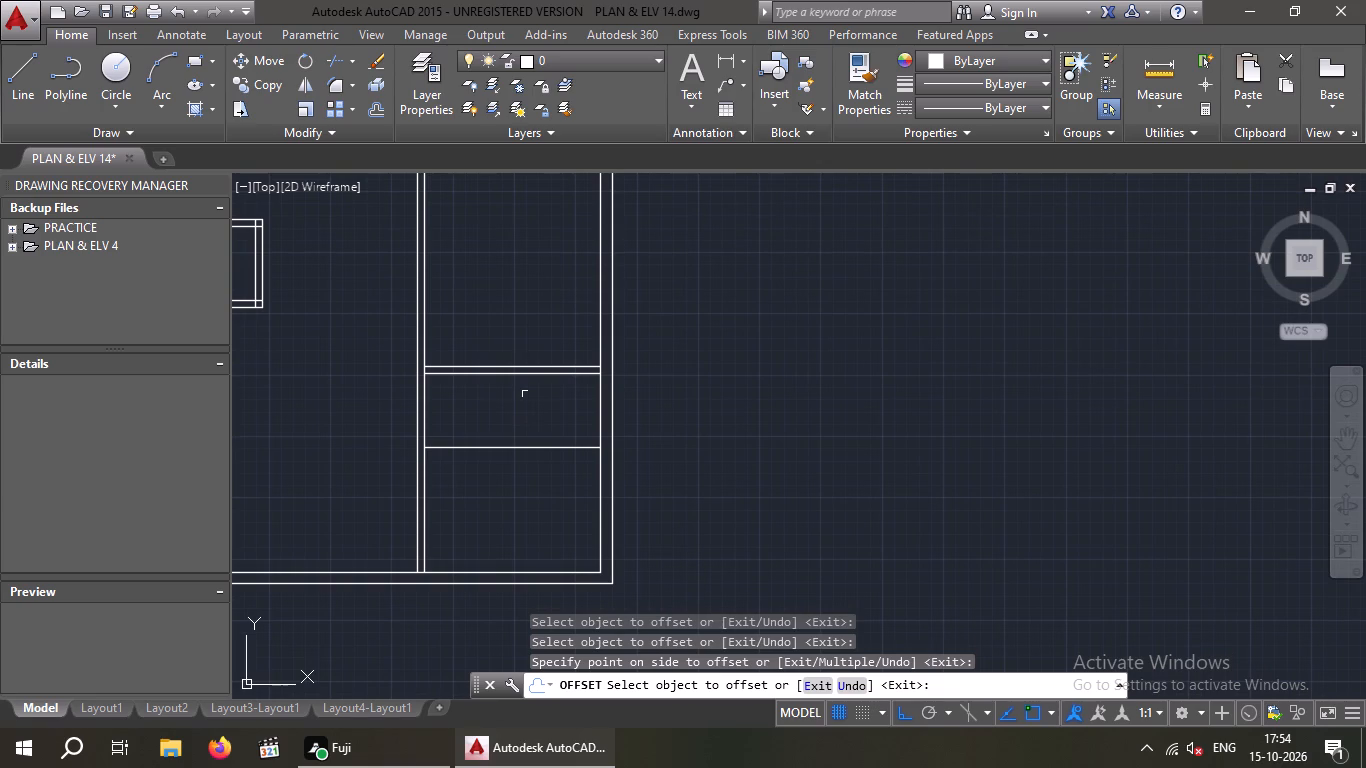
key("Escape")
key("Escape")
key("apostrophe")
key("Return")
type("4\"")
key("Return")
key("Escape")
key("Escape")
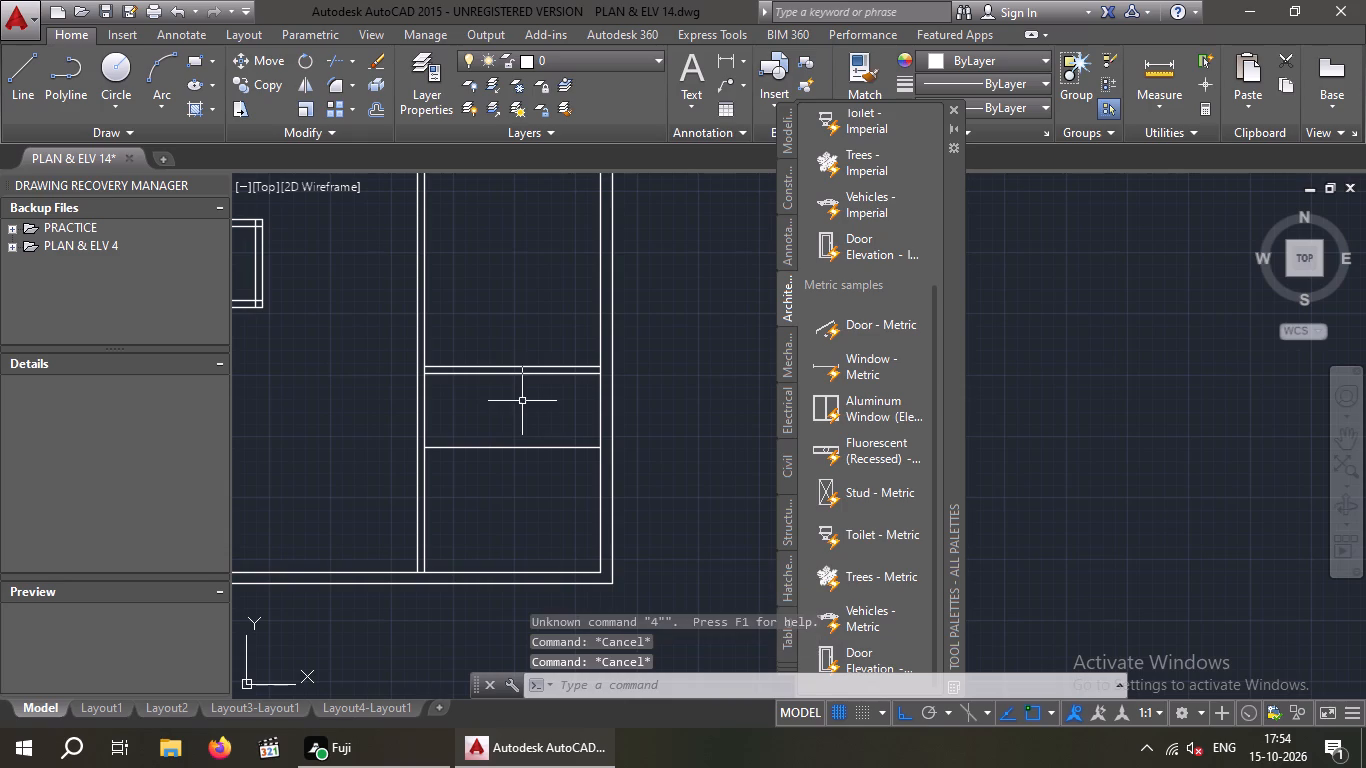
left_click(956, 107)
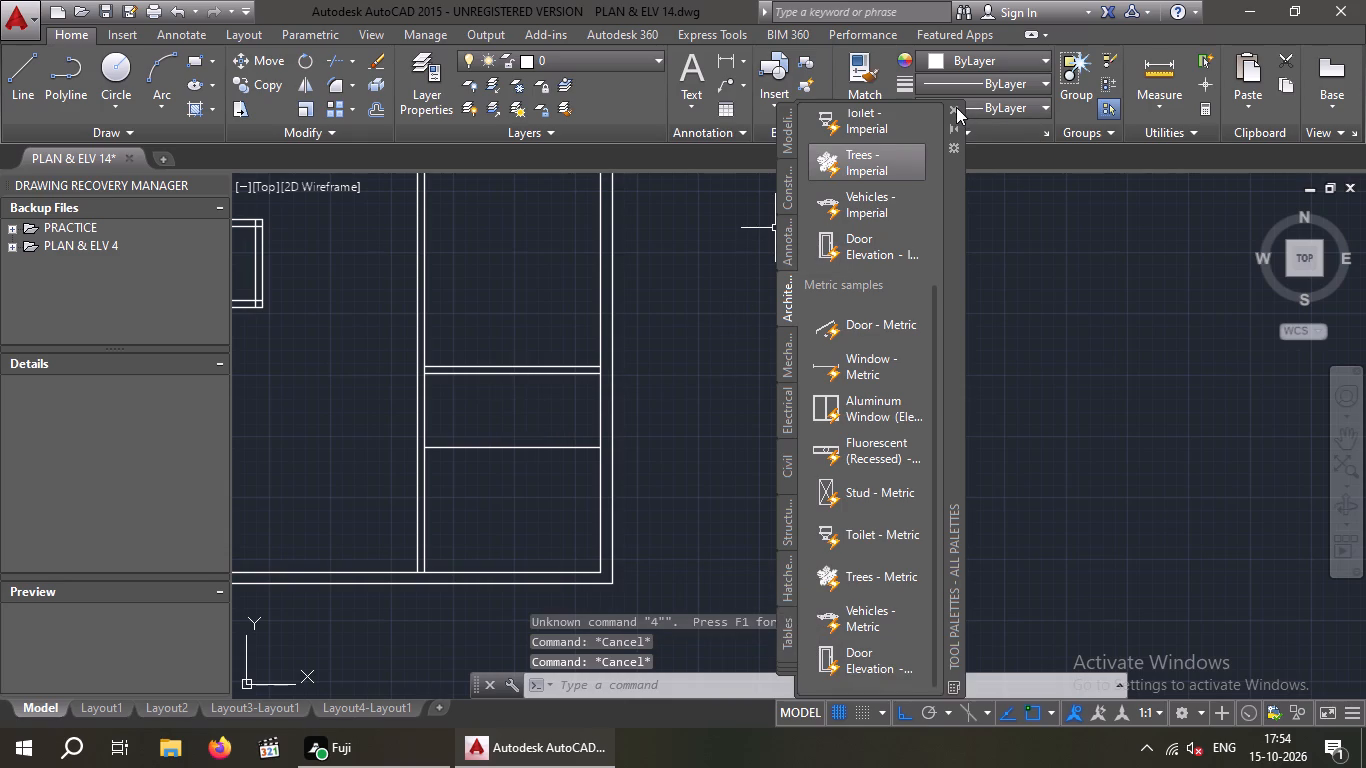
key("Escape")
Offset the southernmost new horizontal line 4" to the north to form the thin partition's second face.
key("o")
key("Return")
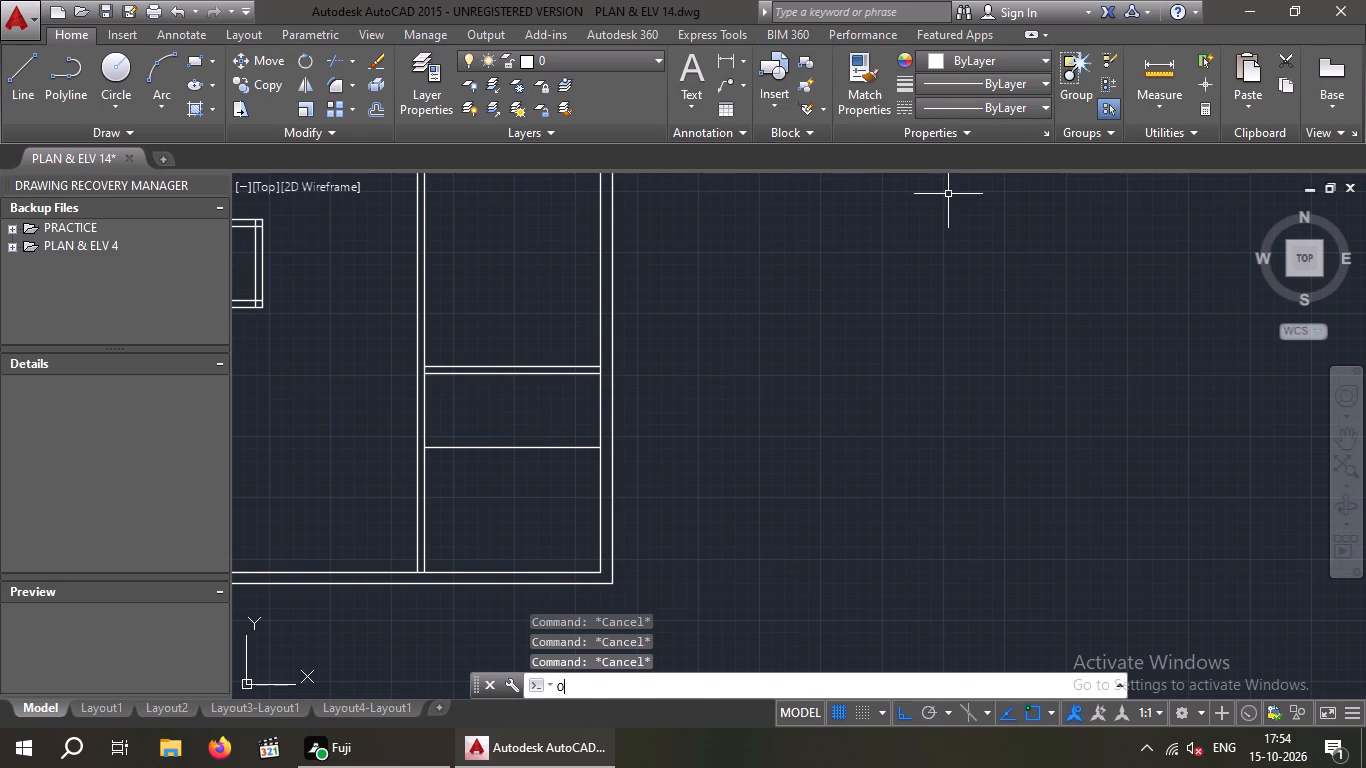
type("4\"")
key("Return")
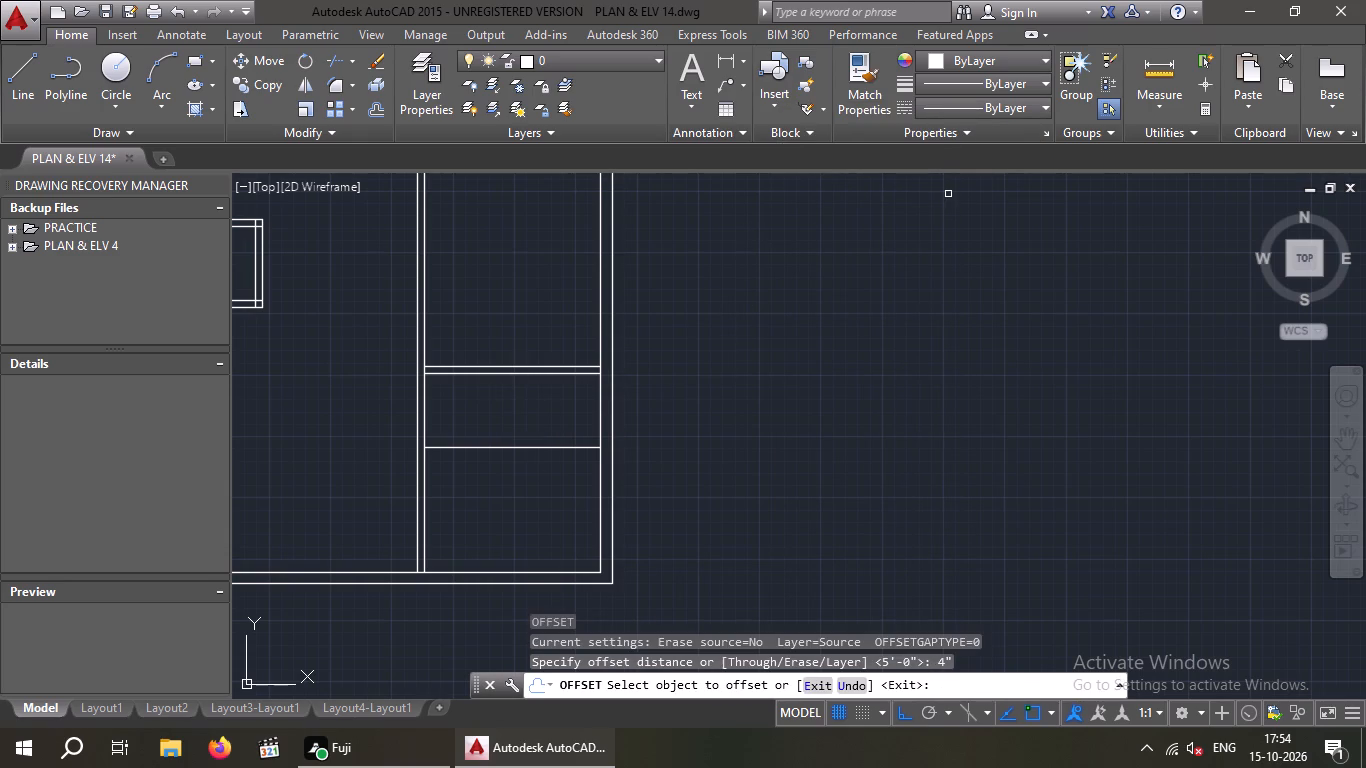
left_click_drag(507, 447, 517, 433)
left_click(528, 409)
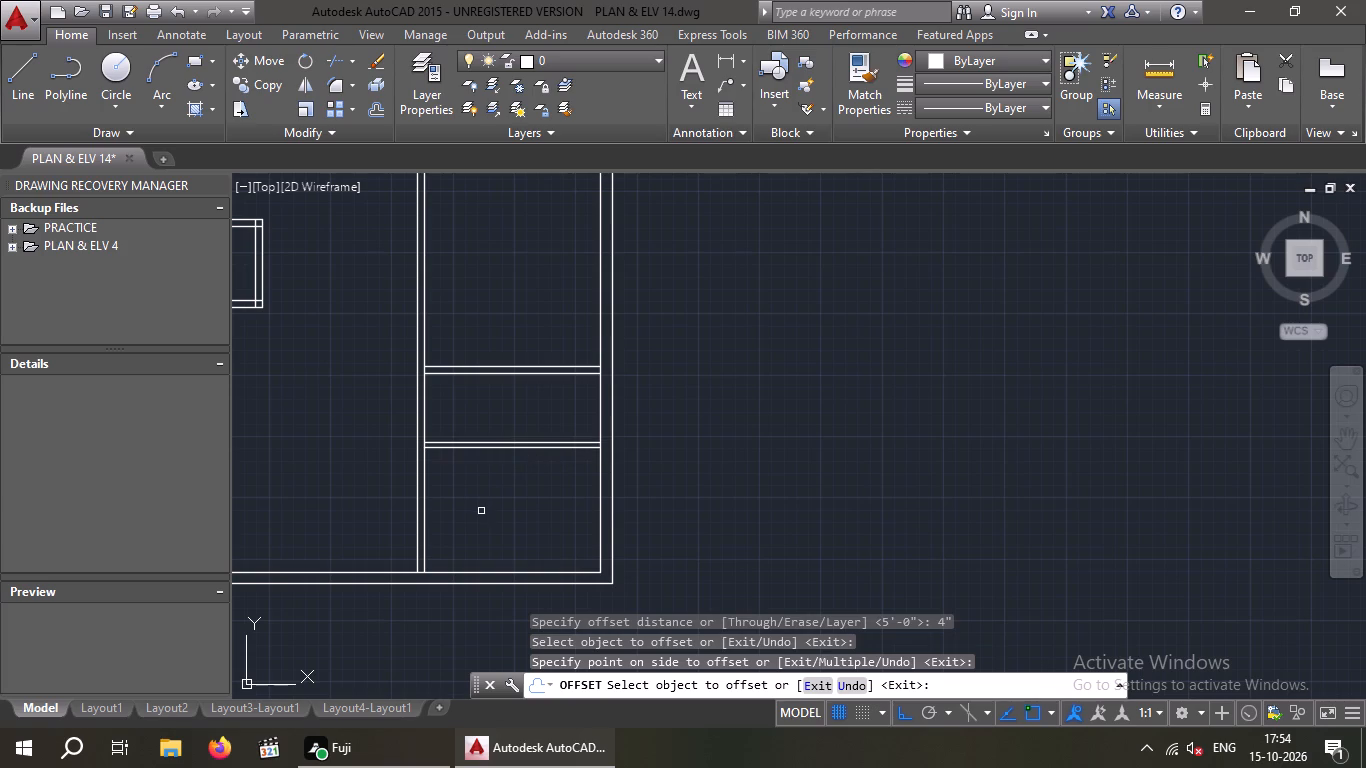
key("Escape")
key("Escape")
Offset the inner face of the east exterior wall 7' to the west.
key("o")
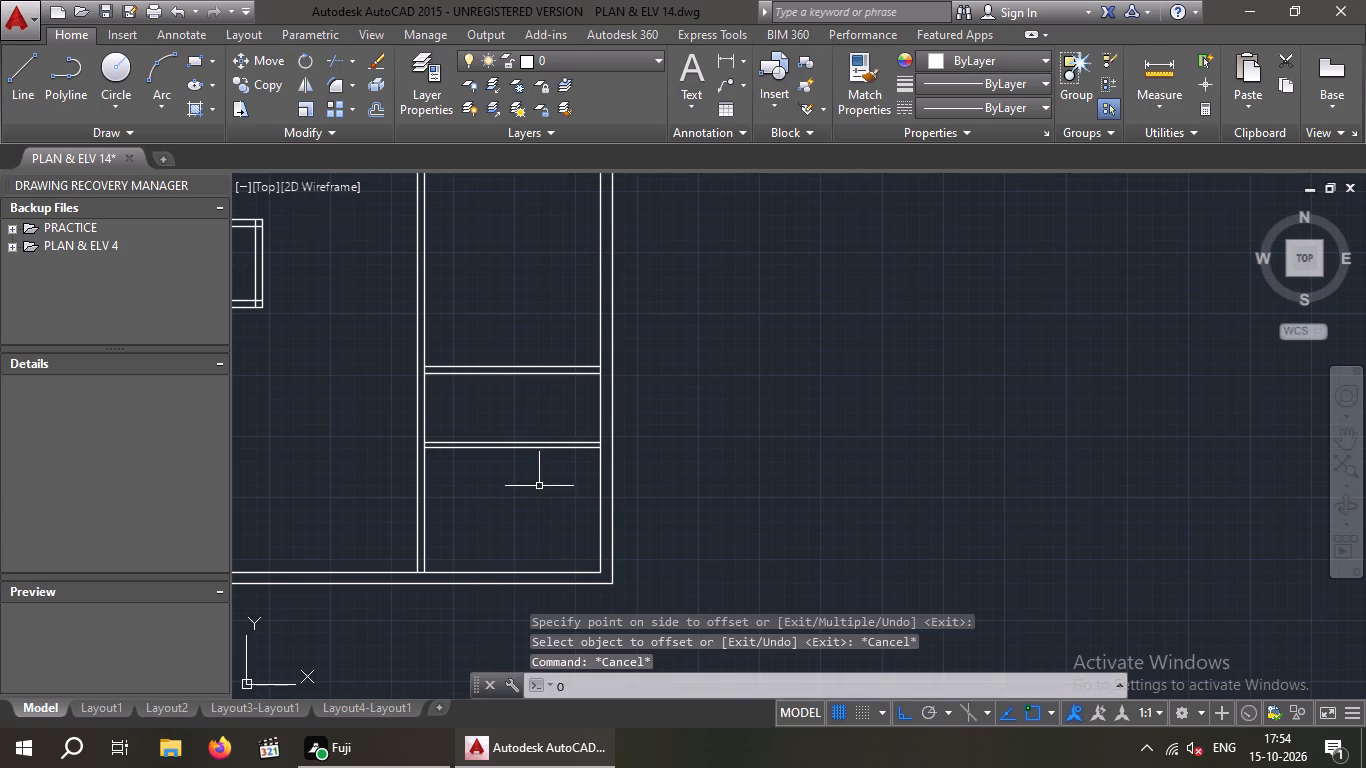
key("Return")
type("7'")
key("Return")
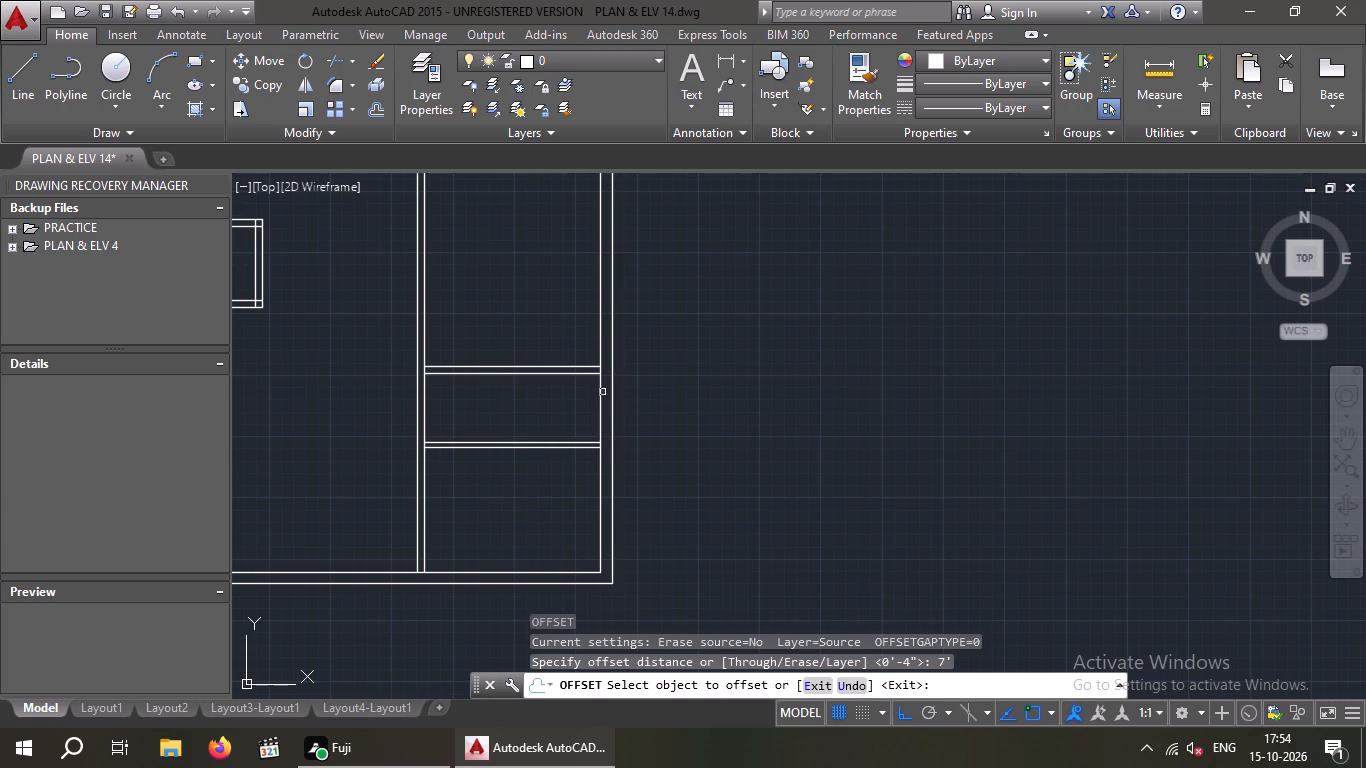
left_click(597, 406)
left_click_drag(599, 409, 571, 419)
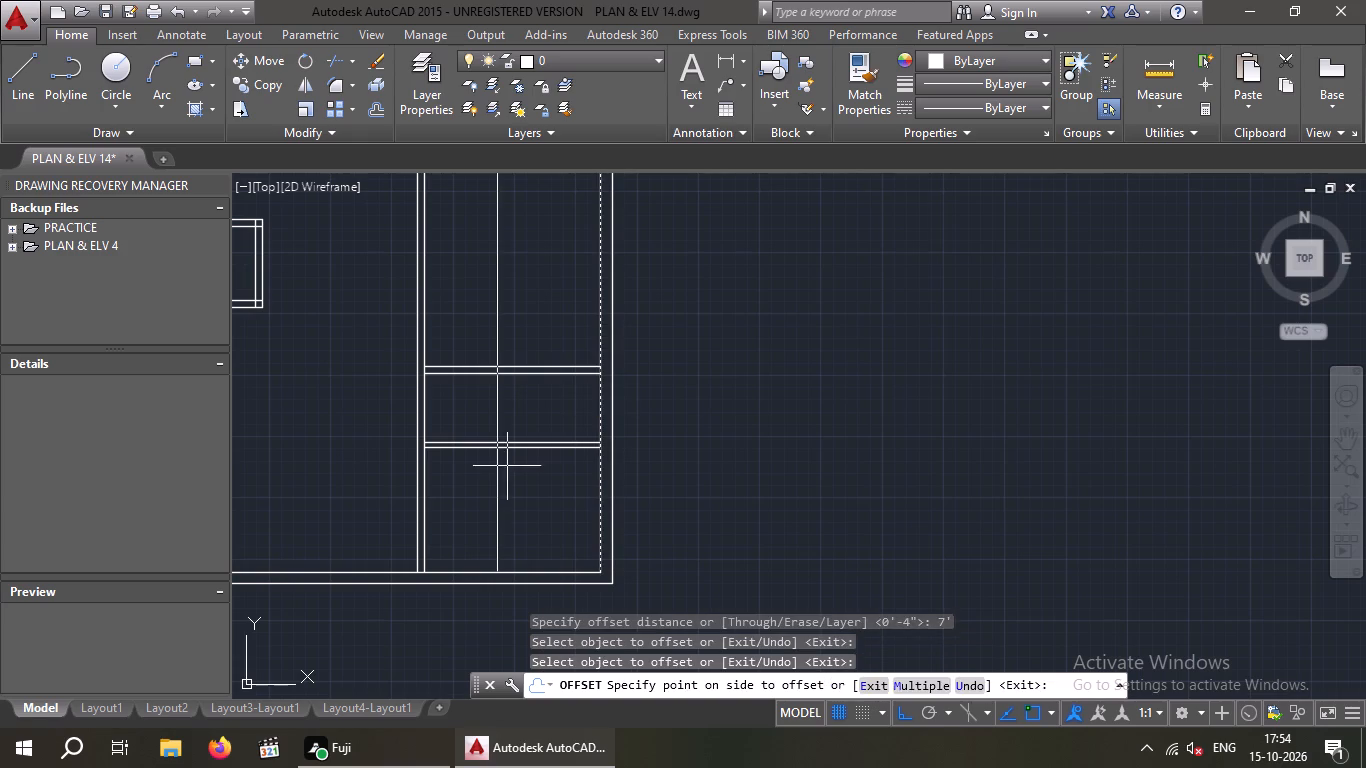
left_click(507, 466)
key("Escape")
key("Escape")
Offset the new vertical line 4" to the west to form the partition's second face.
key("o")
key("Return")
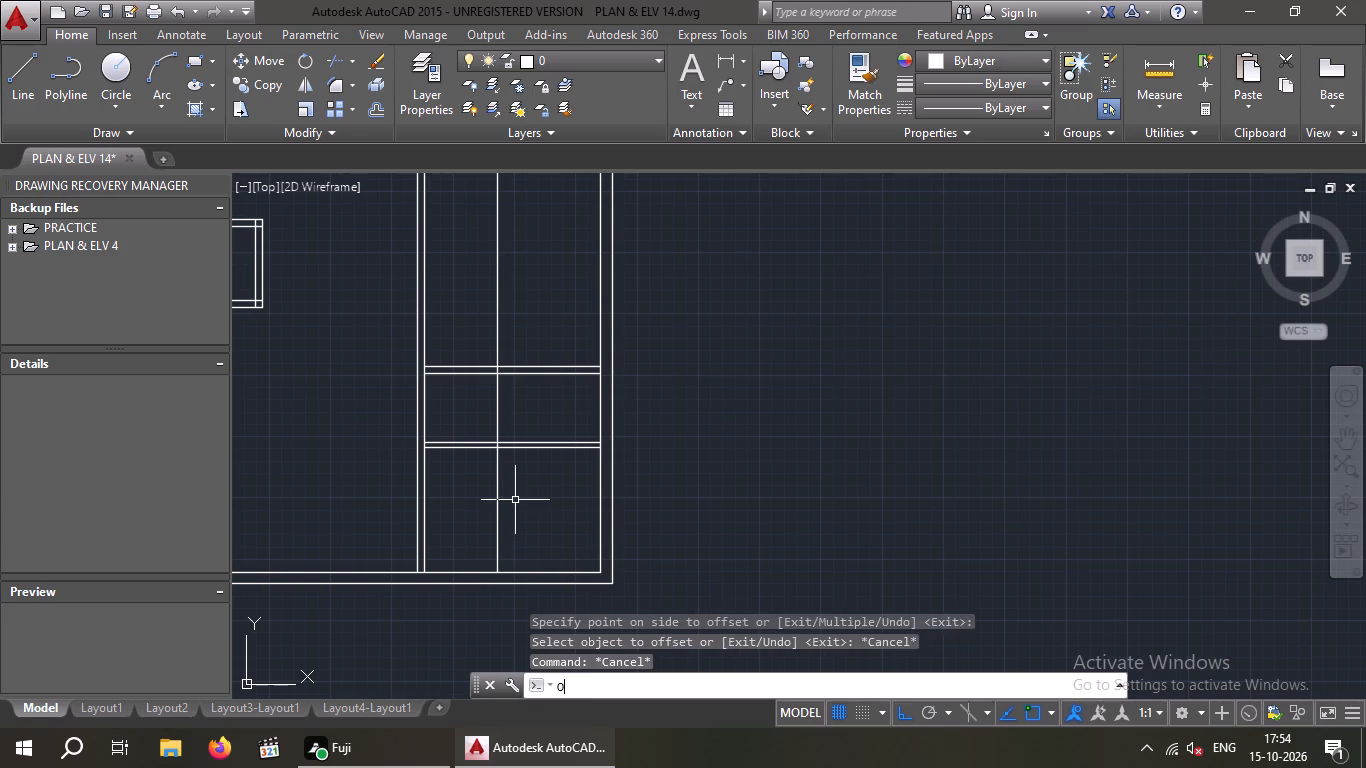
type("4\"")
key("Return")
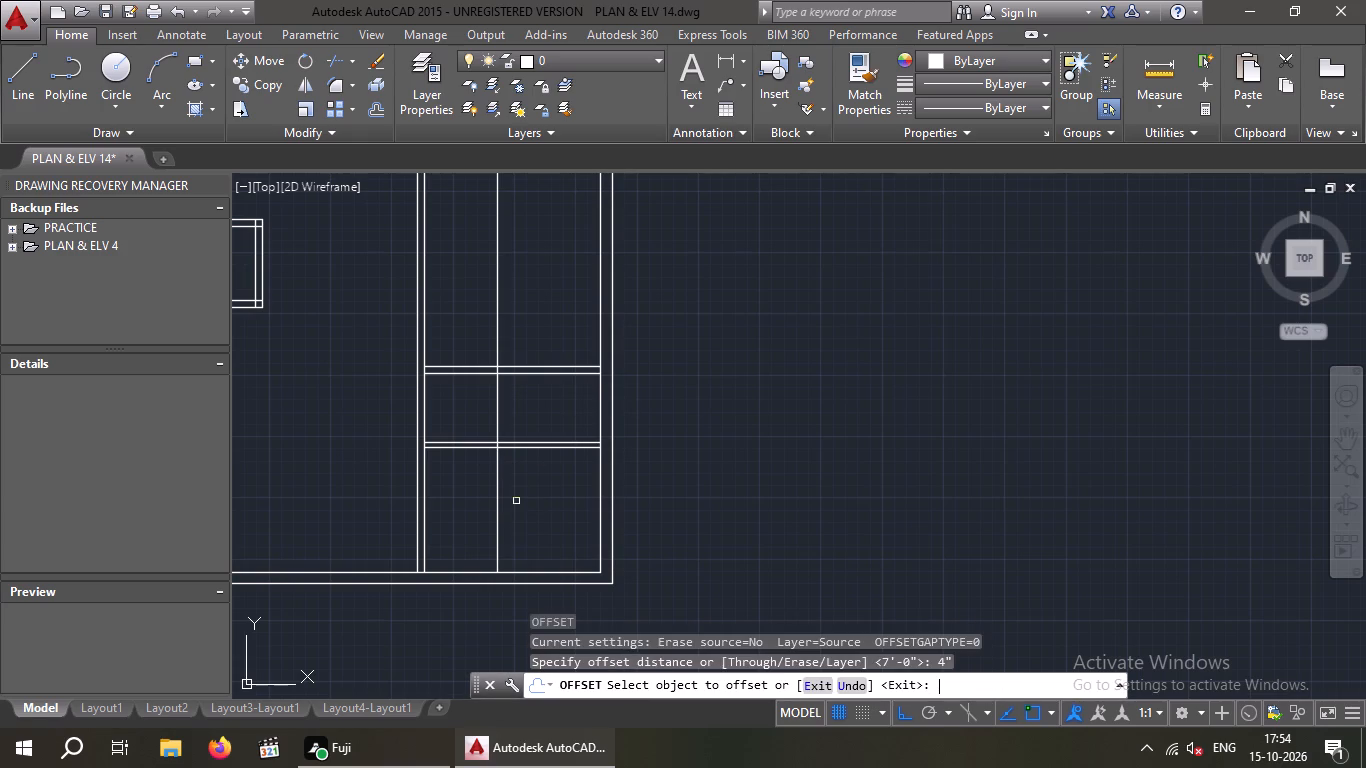
left_click(497, 503)
left_click(472, 511)
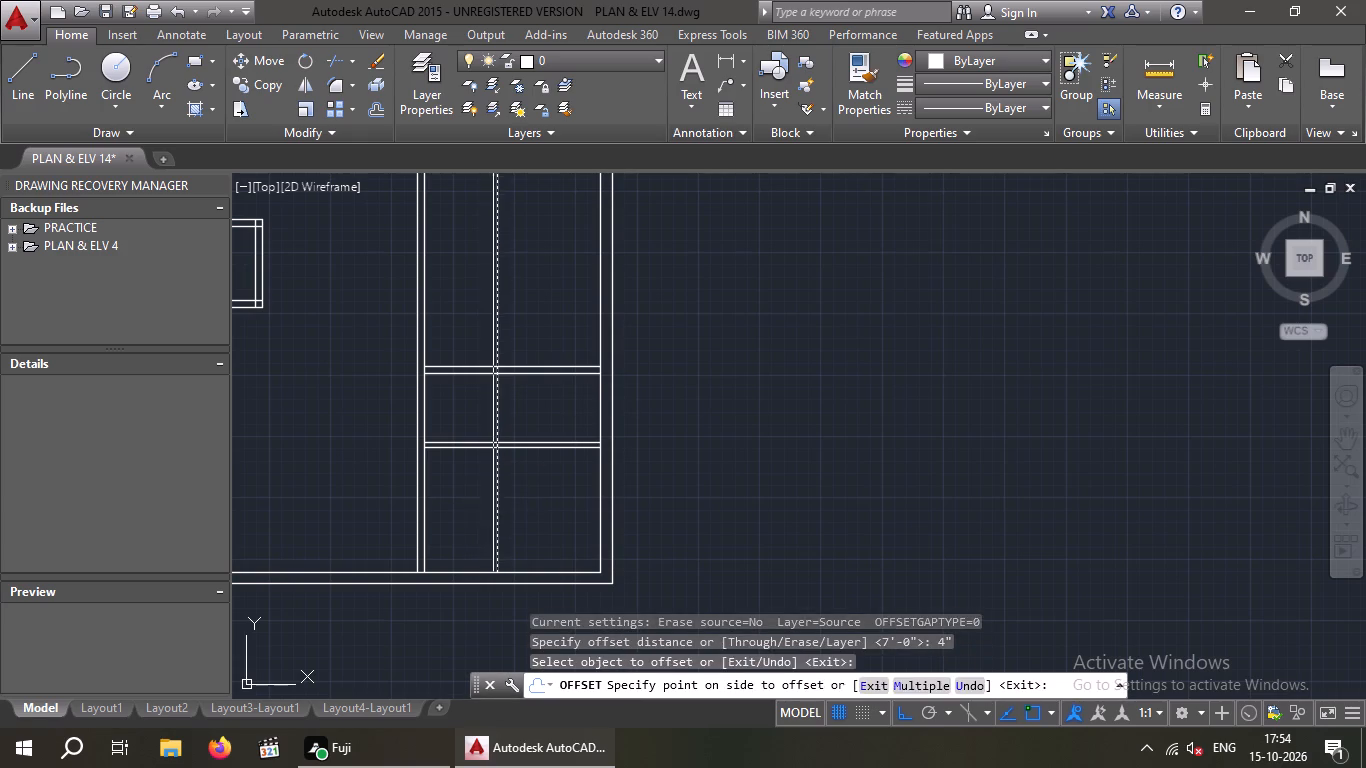
key("Escape")
Trim the 4" vertical partition's two lines north and south of the pair of horizontal partitions in the southeast area.
key("t")
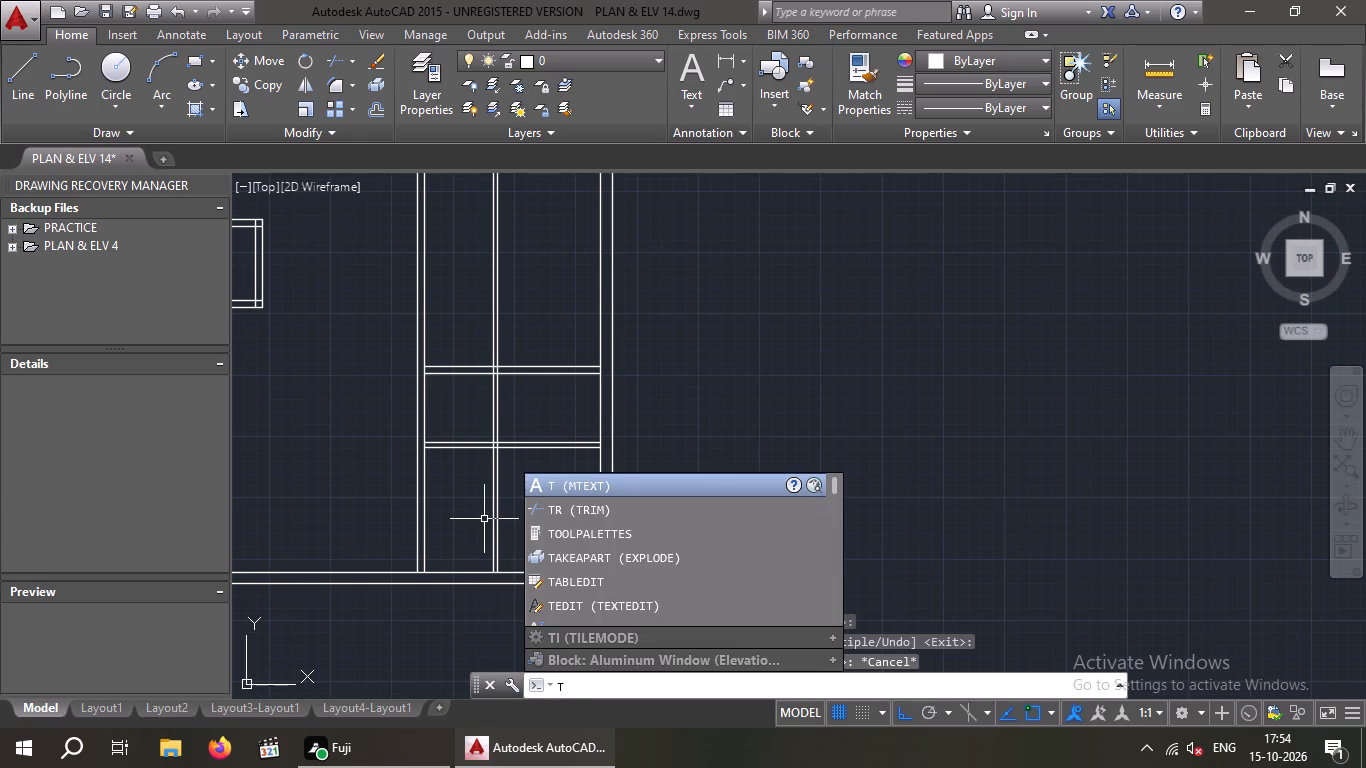
type("R")
key("space")
key("space")
left_click_drag(528, 470, 490, 490)
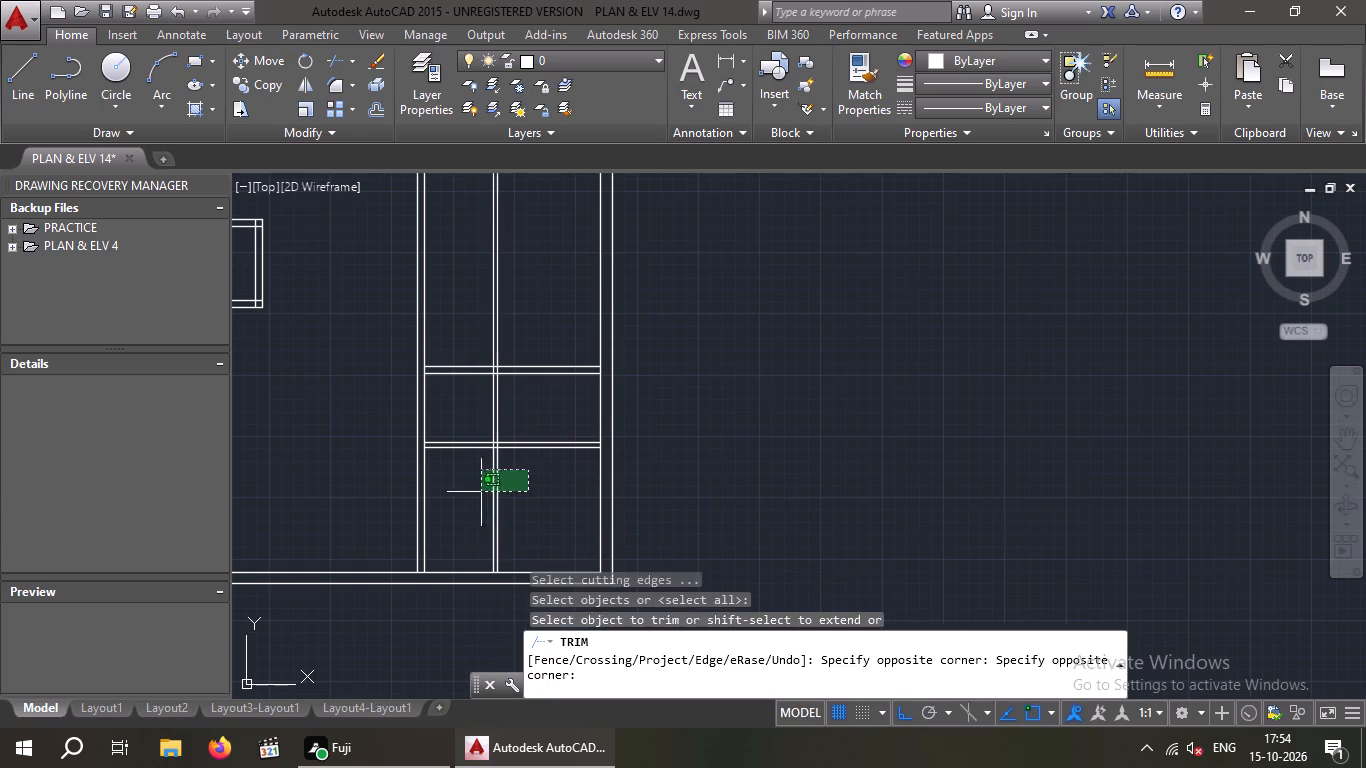
left_click(472, 495)
left_click_drag(544, 247, 471, 299)
left_click(465, 306)
scroll(467, 307, "down", 4)
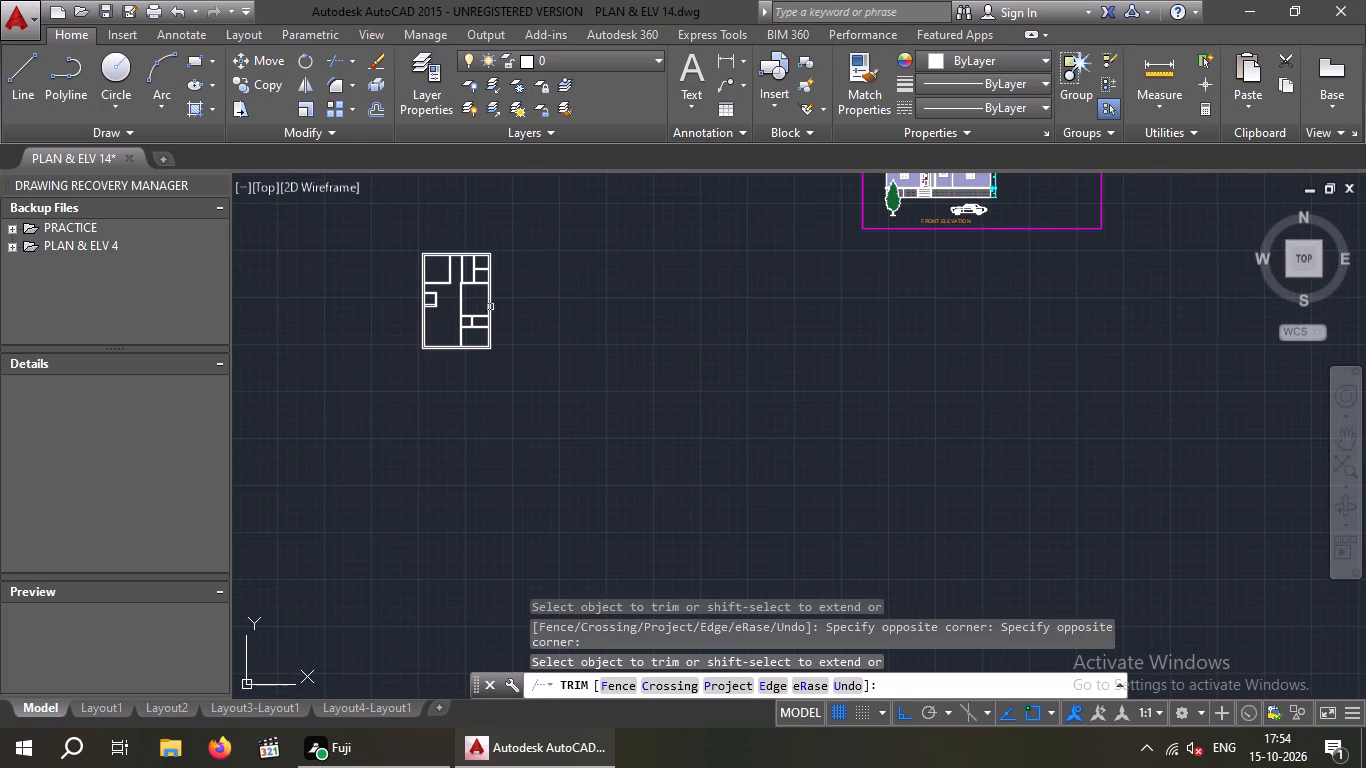
key("Escape")
key("Escape")
Trim the long vertical partition's east line between the two horizontal partitions in the southeast area.
scroll(482, 324, "up", 4)
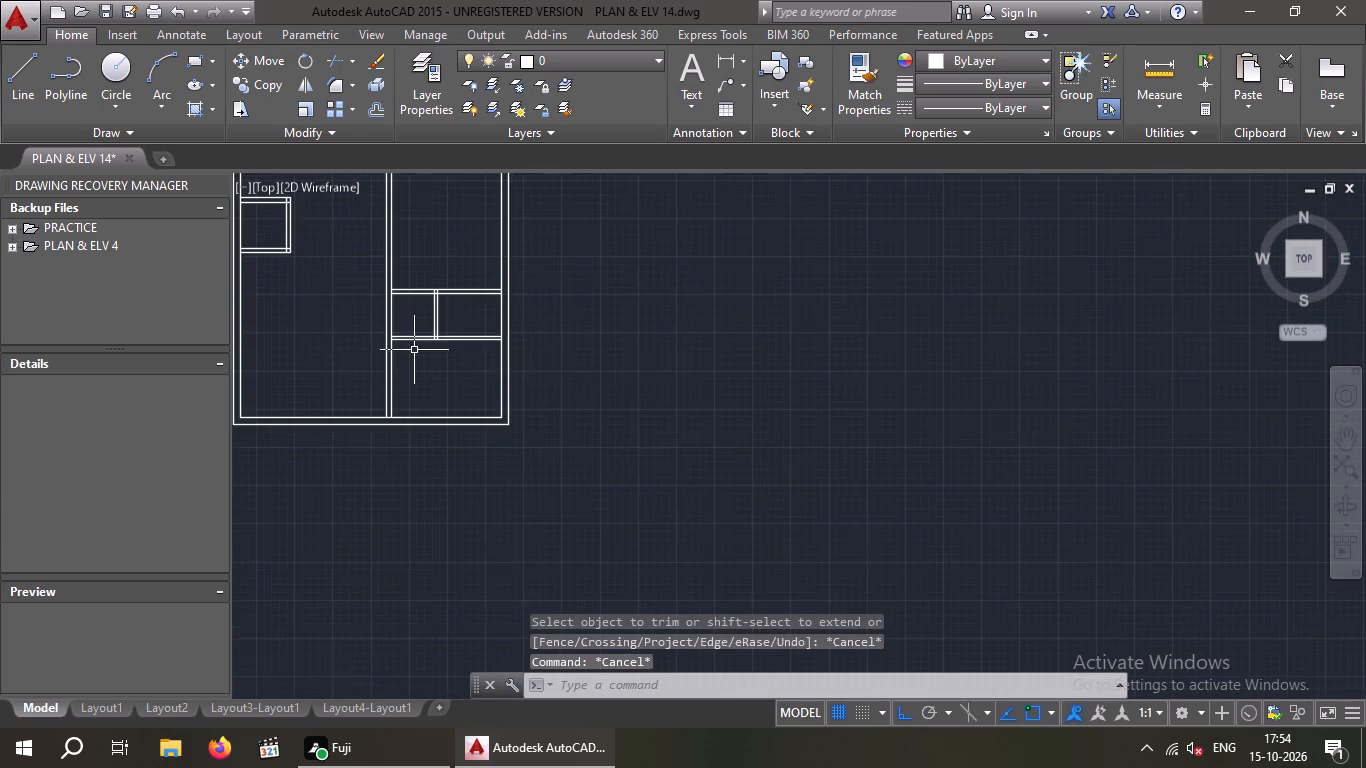
scroll(414, 350, "up", 1)
middle_click_drag(414, 350, 436, 452)
type("TR")
key("space")
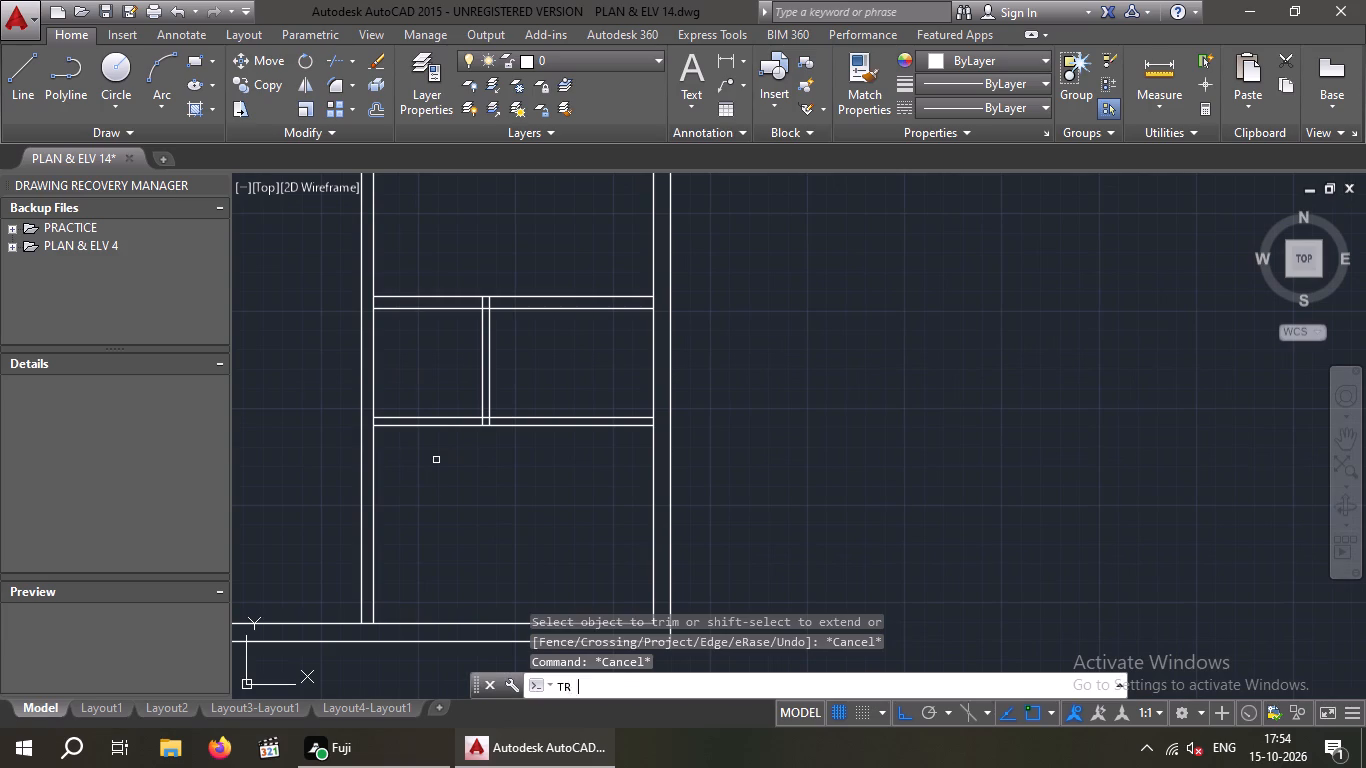
key("space")
left_click_drag(420, 362, 350, 381)
left_click(275, 375)
key("Escape")
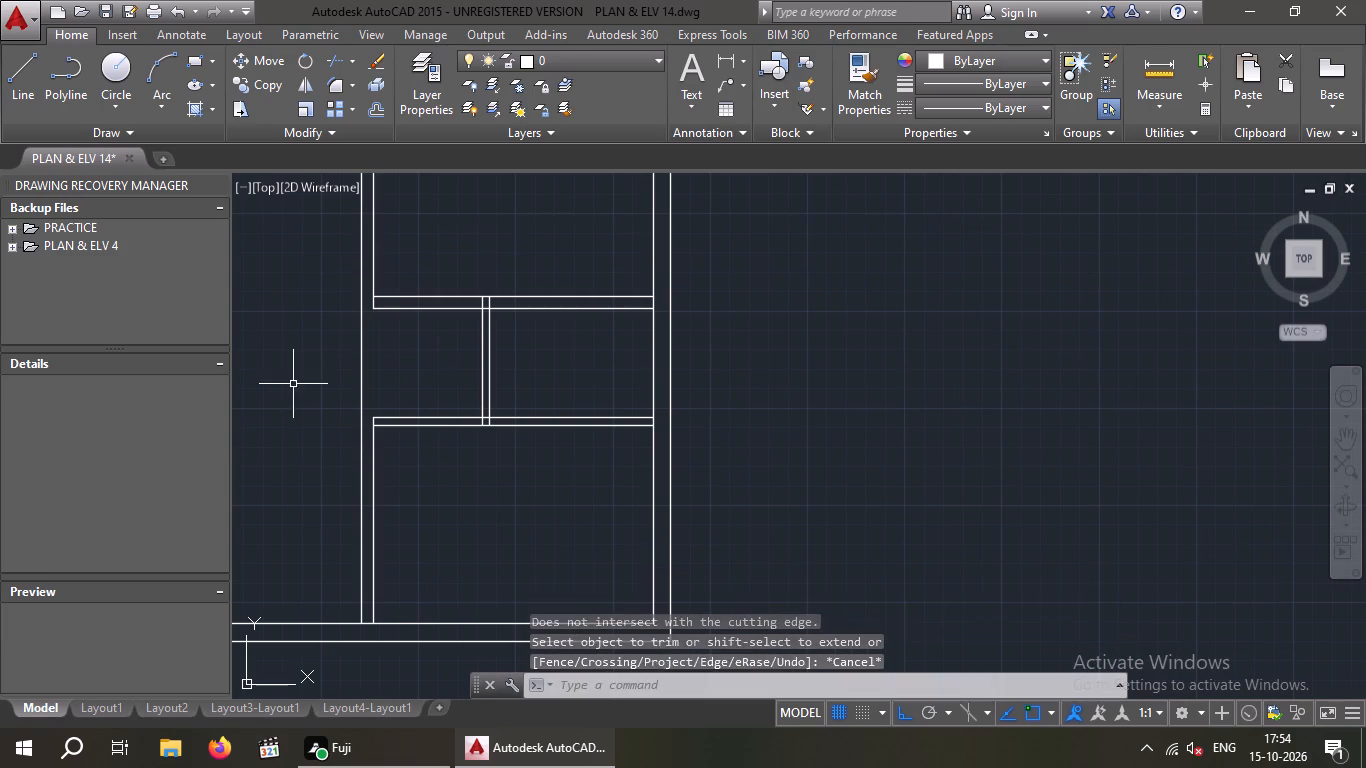
Extend the lines of both horizontal partitions in the southeast area west to the long vertical partition's west line.
key("Escape")
key("Escape")
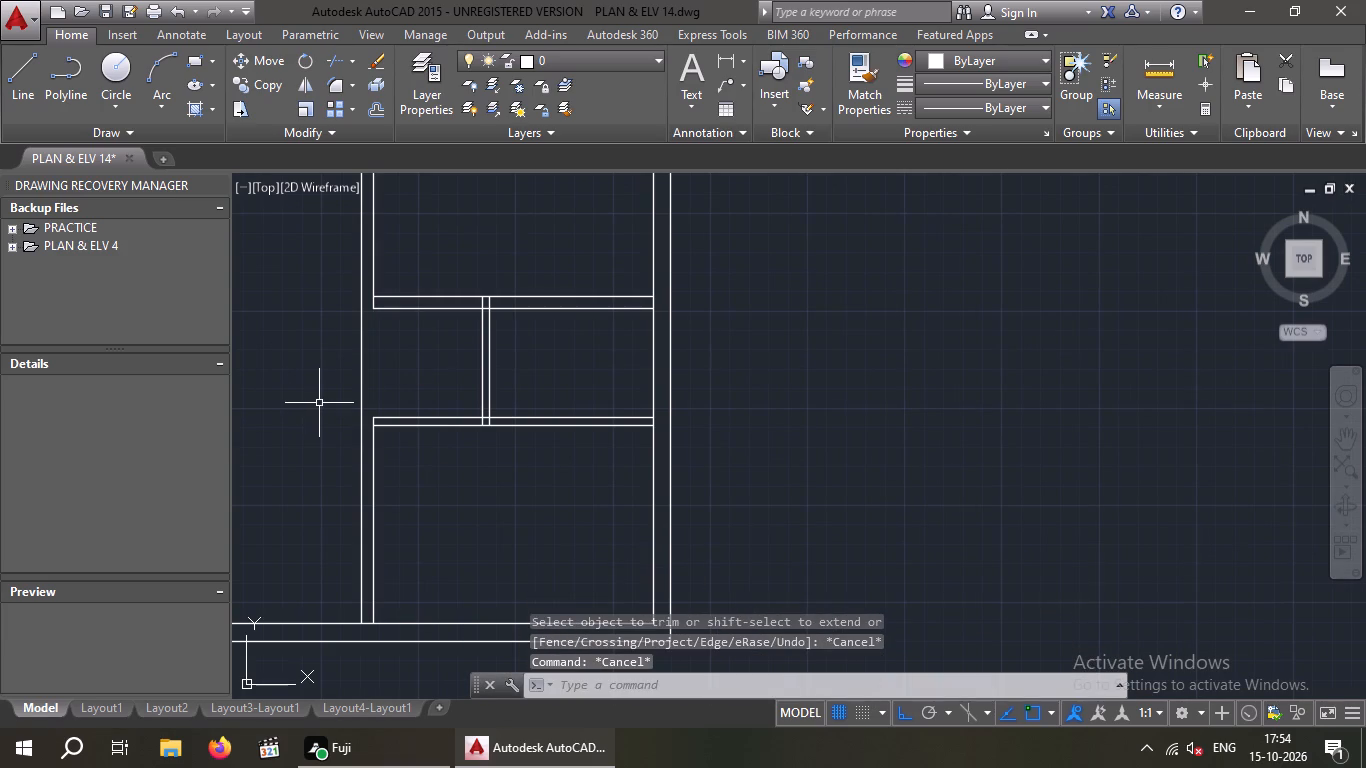
type("EX")
key("space")
key("space")
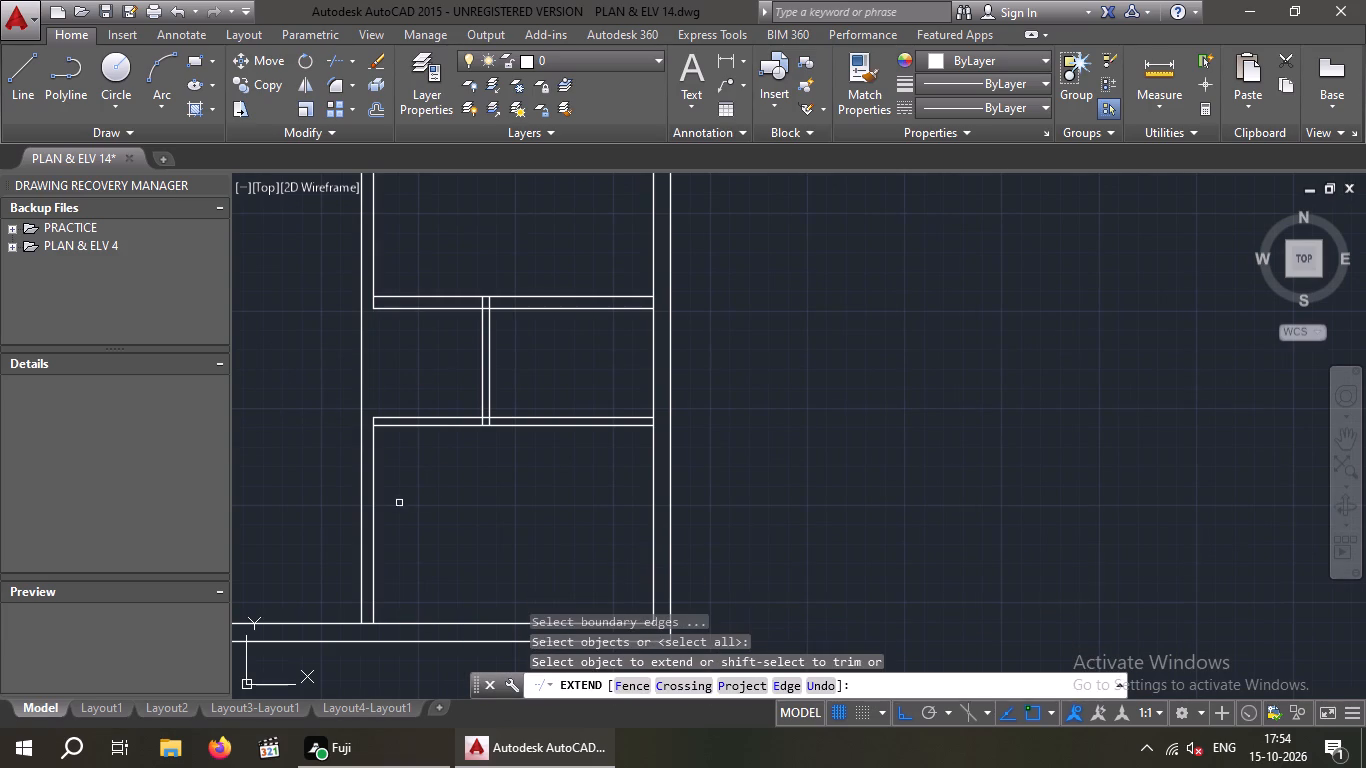
left_click_drag(448, 463, 433, 451)
left_click(411, 383)
left_click(428, 339)
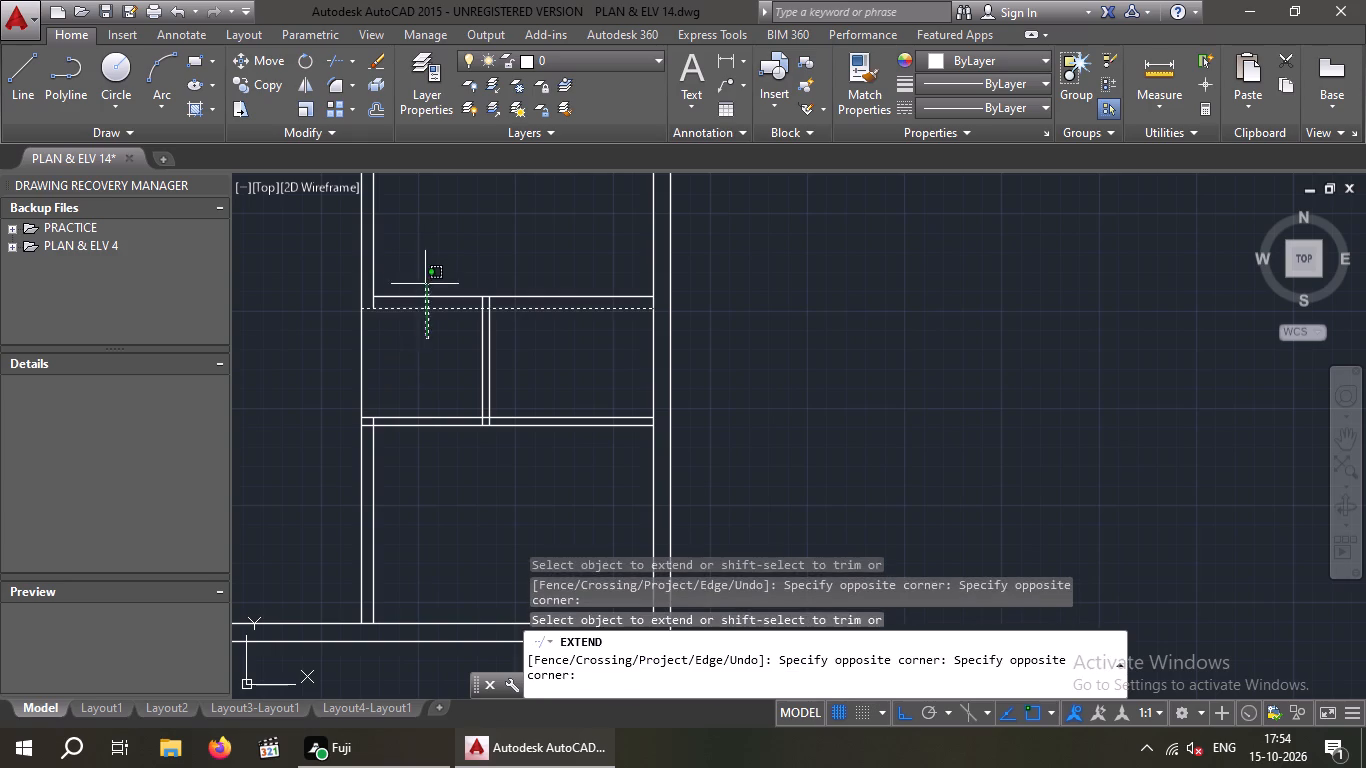
left_click(421, 272)
key("Escape")
Trim the long vertical partition's west line between the two horizontal partitions in the southeast area.
type("TR")
key("space")
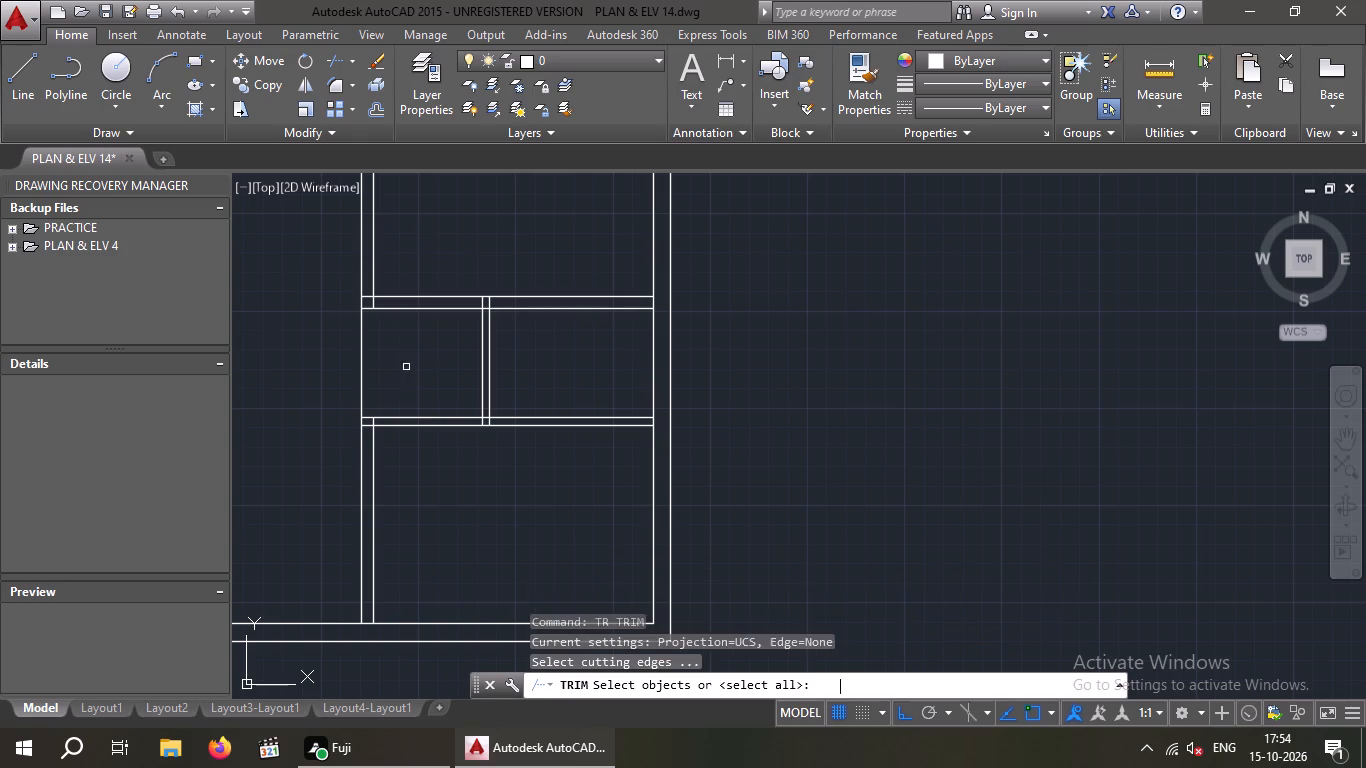
key("space")
left_click_drag(406, 368, 351, 369)
left_click(313, 376)
scroll(346, 369, "down", 2)
middle_click_drag(394, 410, 397, 410)
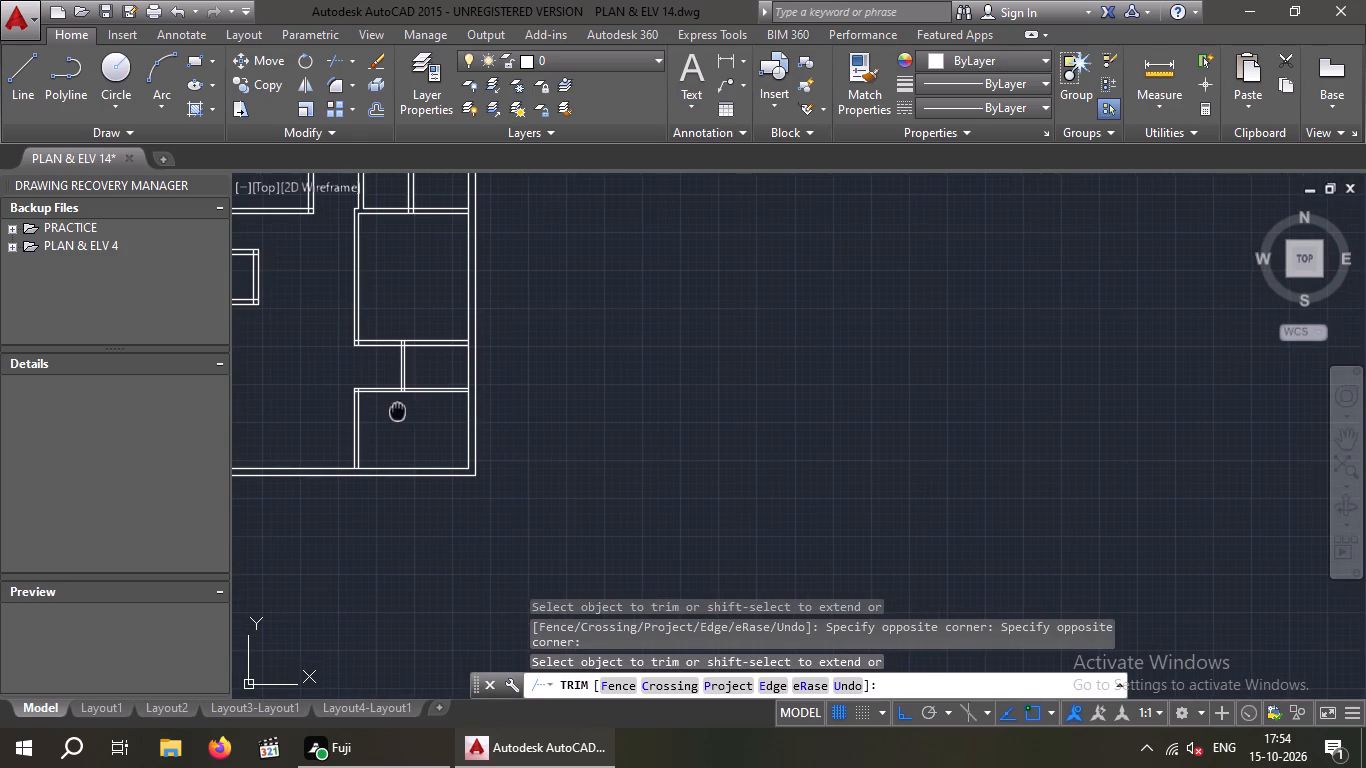
middle_click_drag(397, 410, 403, 412)
key("Escape")
key("Escape")
Draw a vertical guide line about 18'-7" south from the northwest room's outer southeast corner.
middle_click_drag(419, 438, 474, 427)
scroll(467, 431, "down", 1)
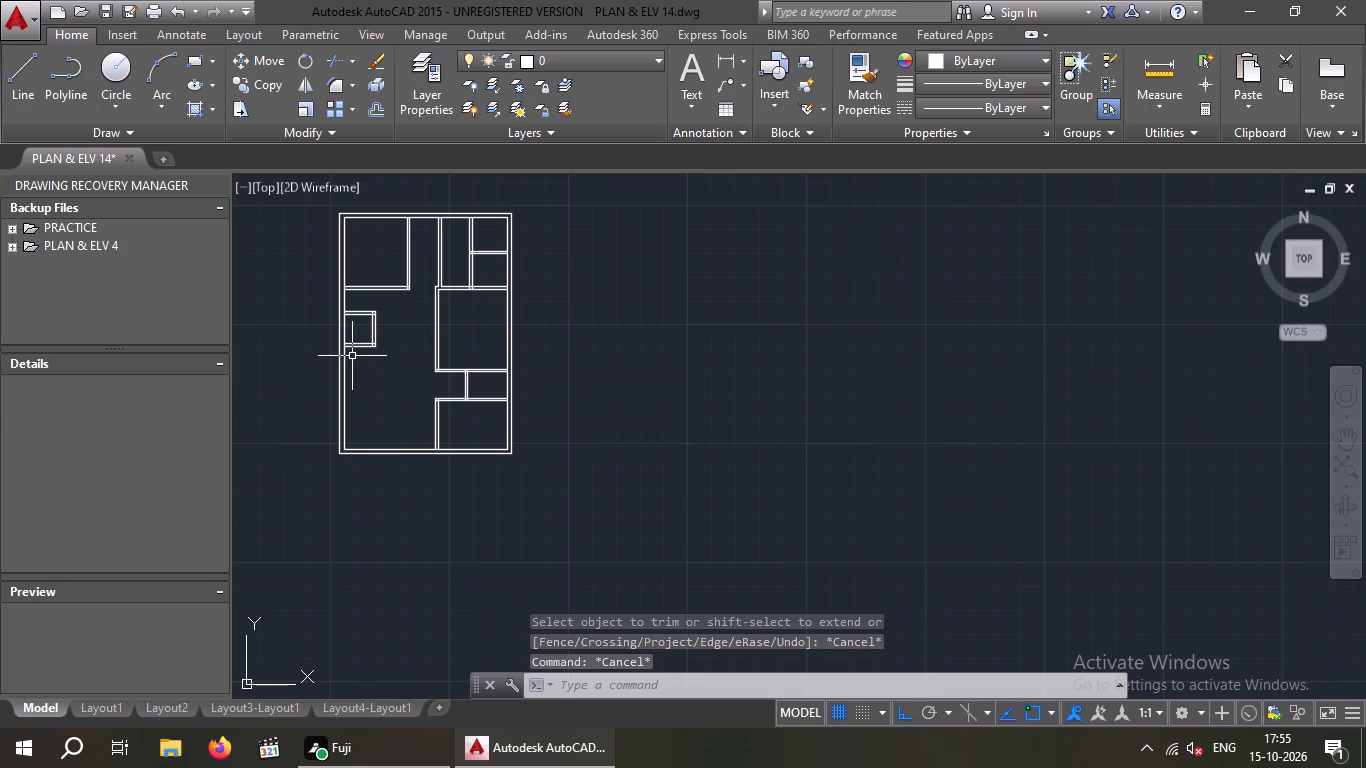
scroll(389, 363, "up", 4)
scroll(389, 358, "down", 1)
middle_click_drag(389, 356, 403, 437)
scroll(403, 431, "down", 1)
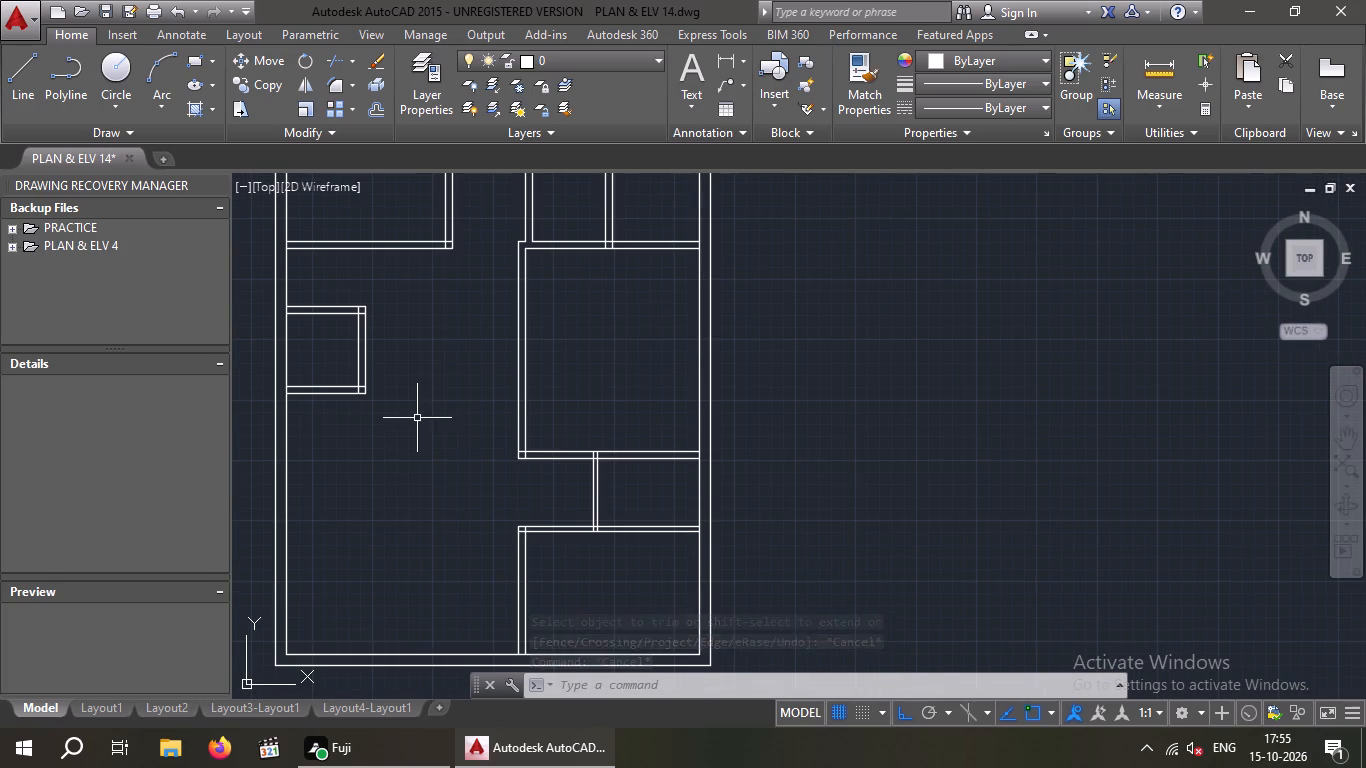
left_click(20, 73)
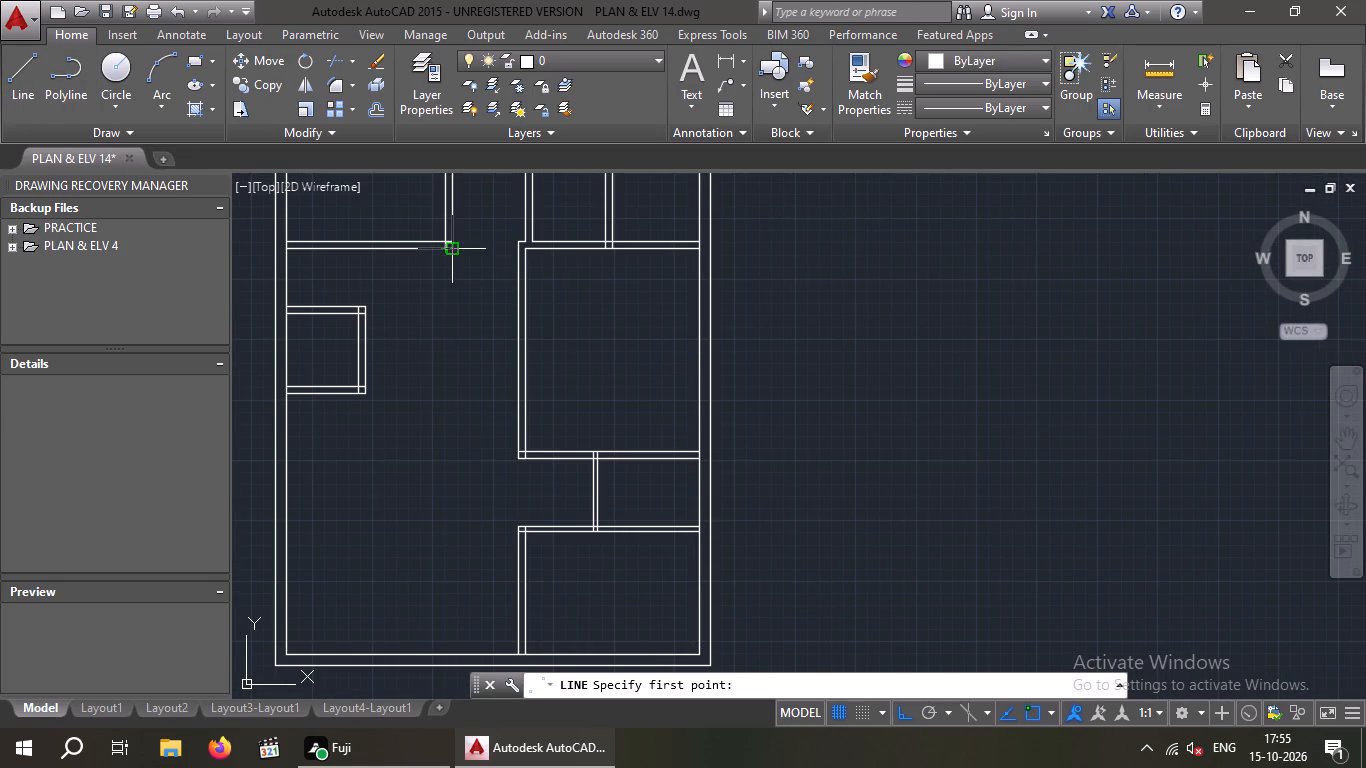
left_click_drag(454, 250, 452, 281)
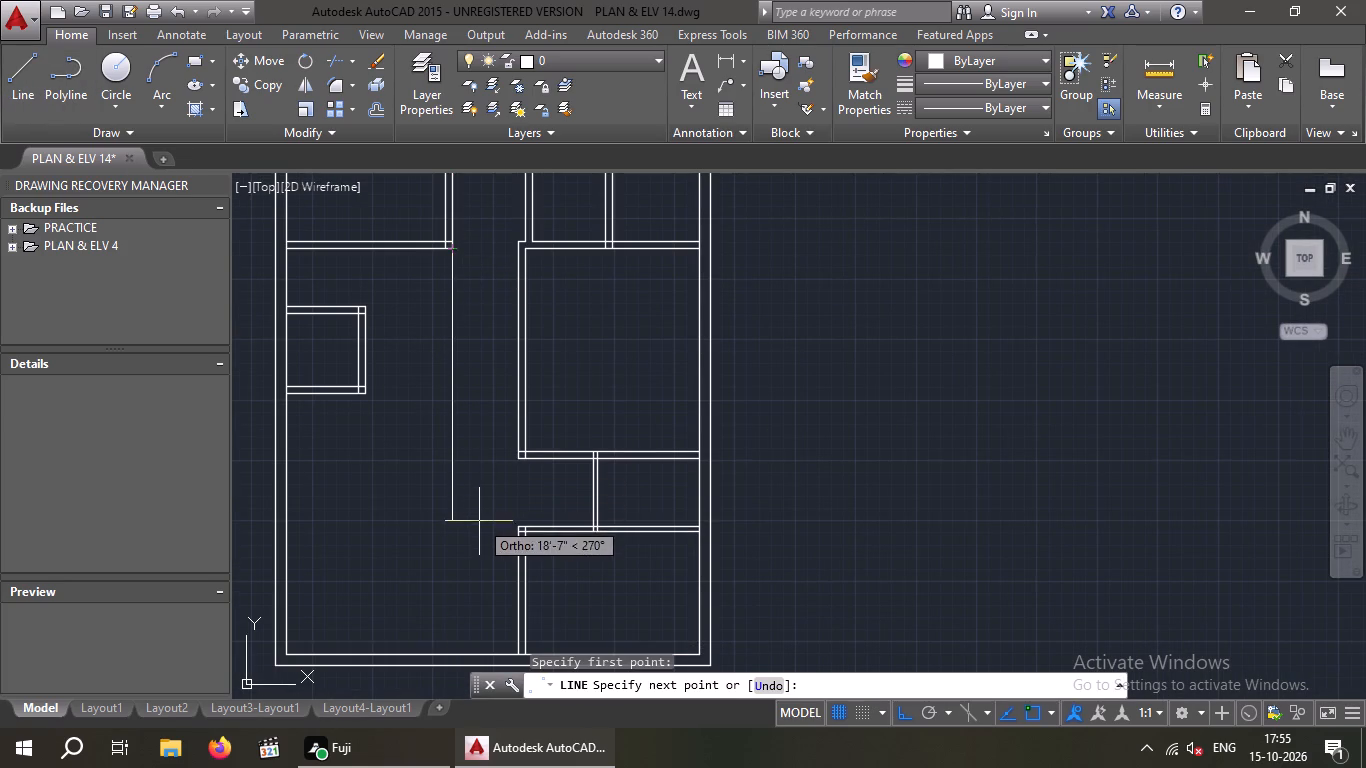
left_click(478, 522)
key("Escape")
key("Escape")
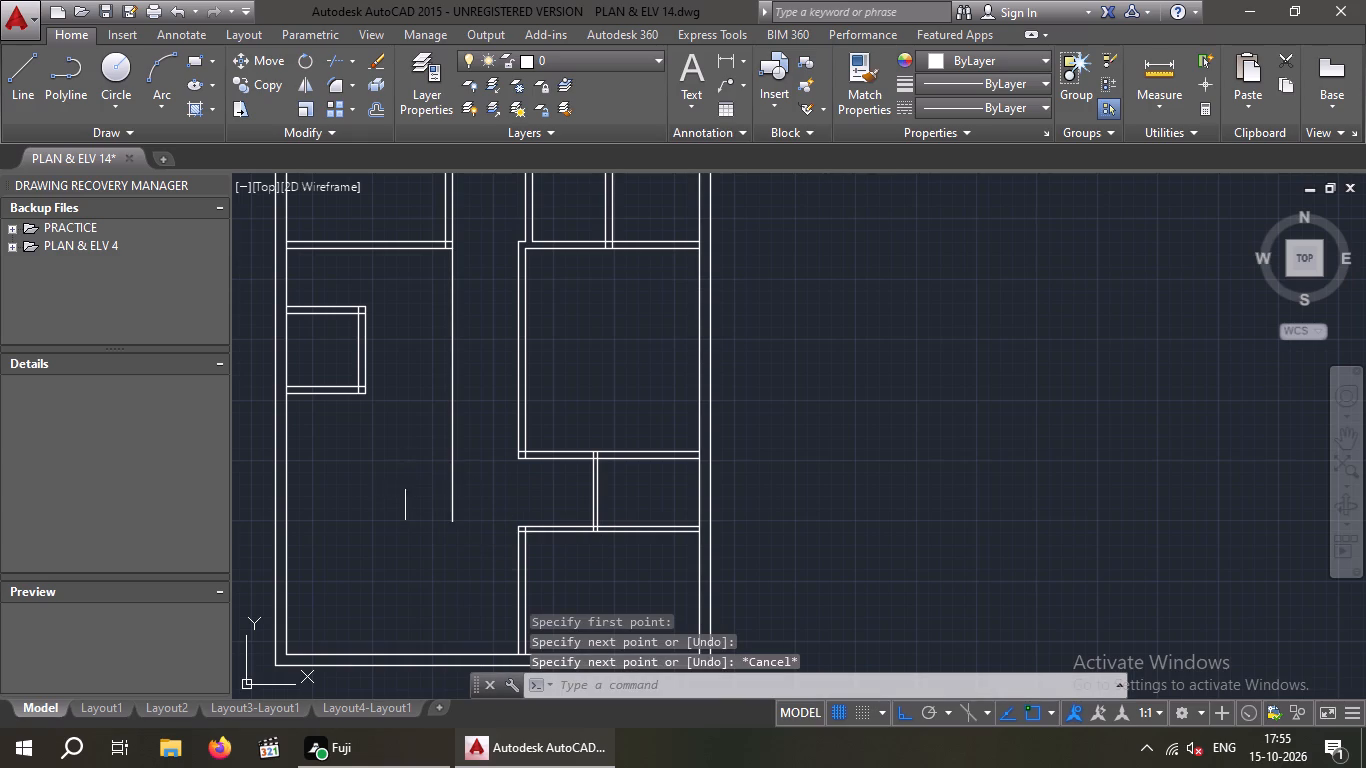
Extend the small west room's two south partition lines east to the guide line and west to the exterior wall's outer face.
key("Escape")
type("EX")
key("space")
key("space")
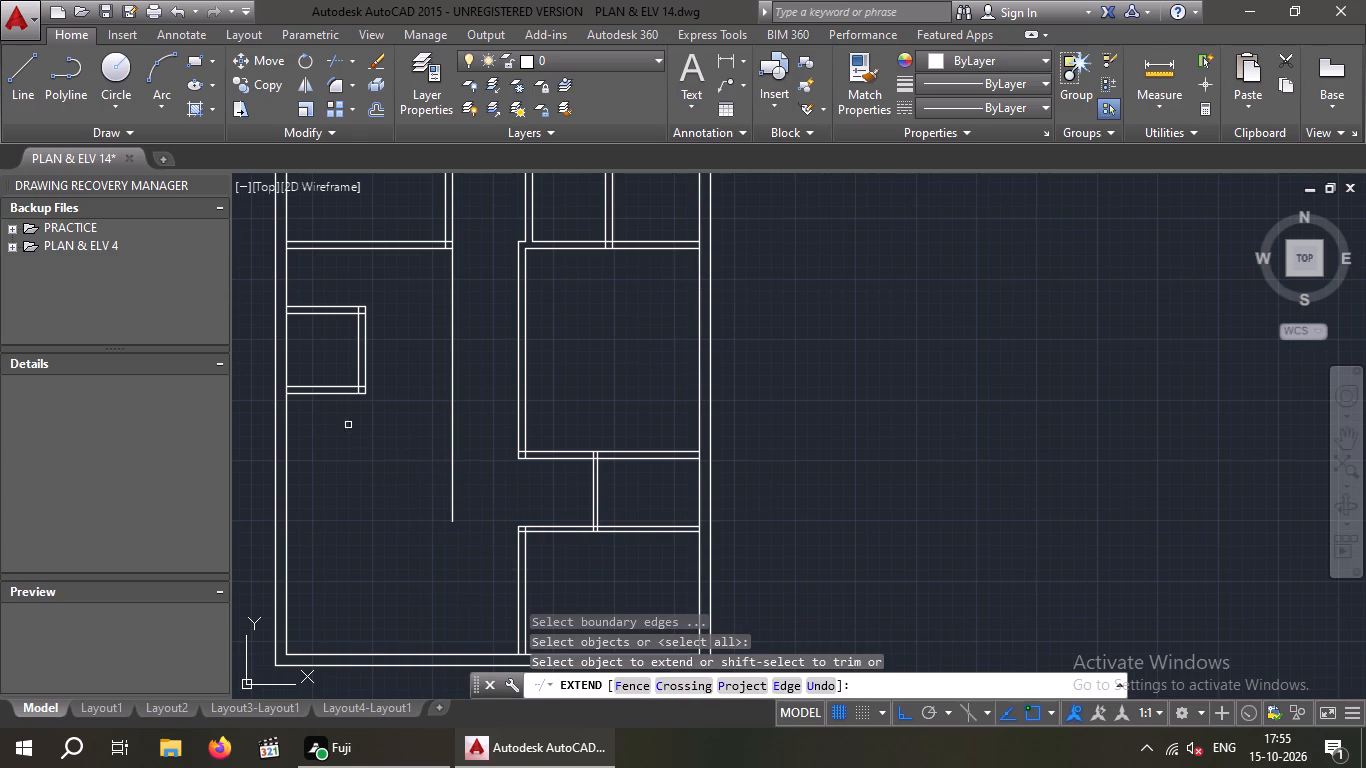
left_click_drag(349, 430, 338, 426)
left_click(319, 371)
key("Escape")
key("Escape")
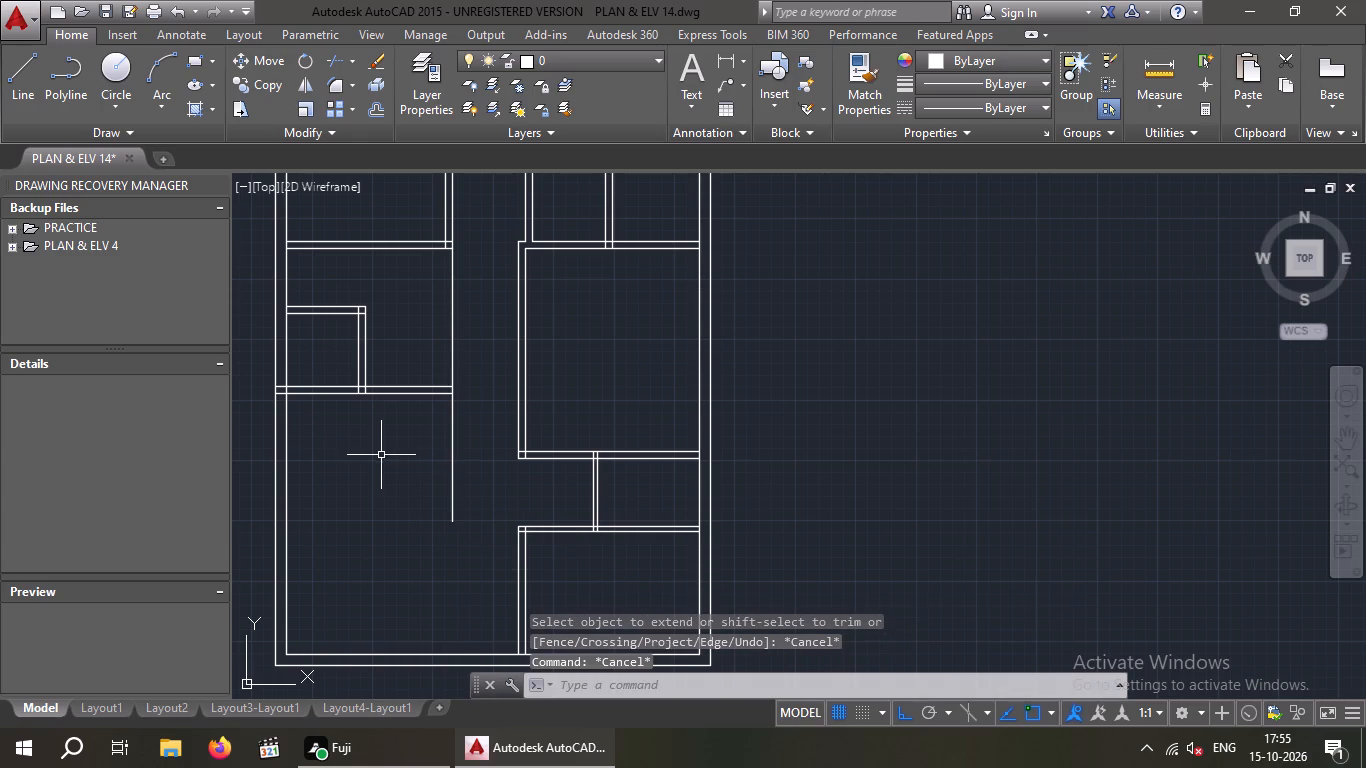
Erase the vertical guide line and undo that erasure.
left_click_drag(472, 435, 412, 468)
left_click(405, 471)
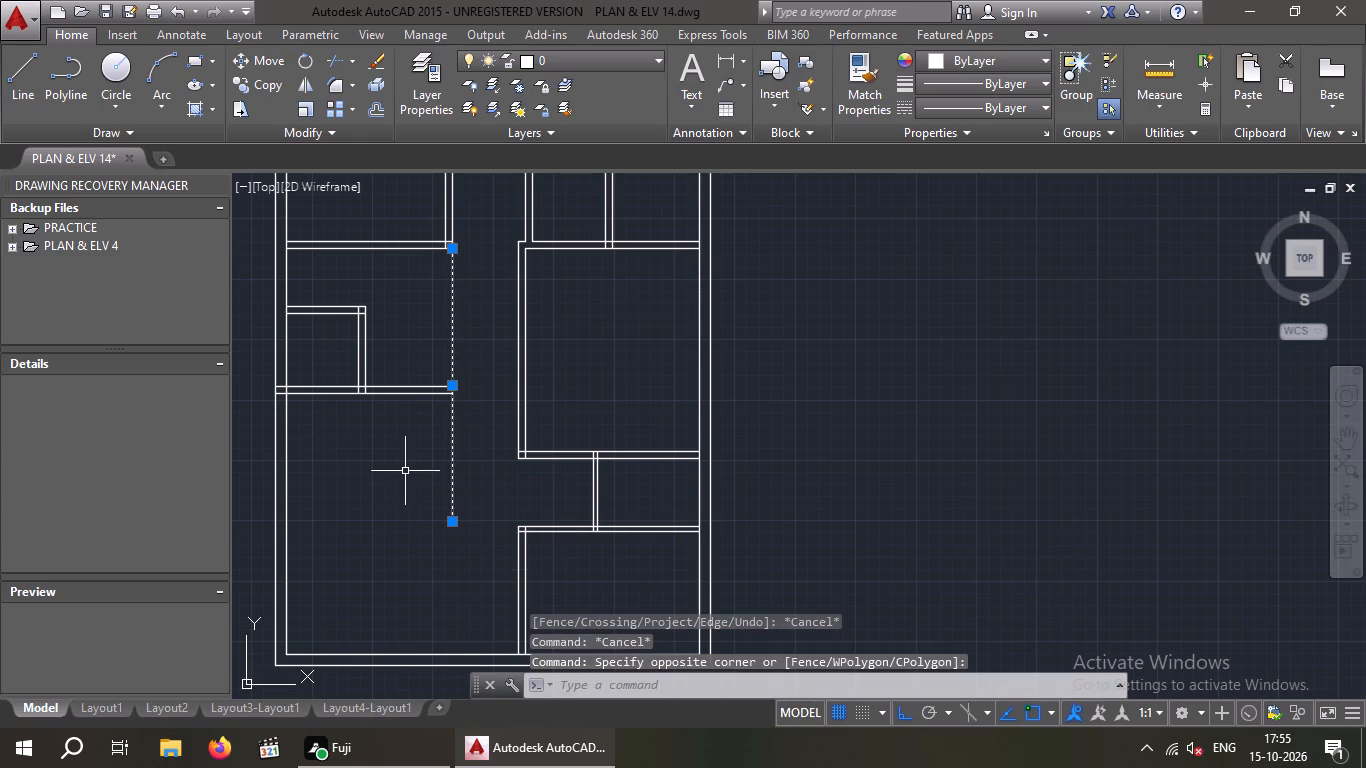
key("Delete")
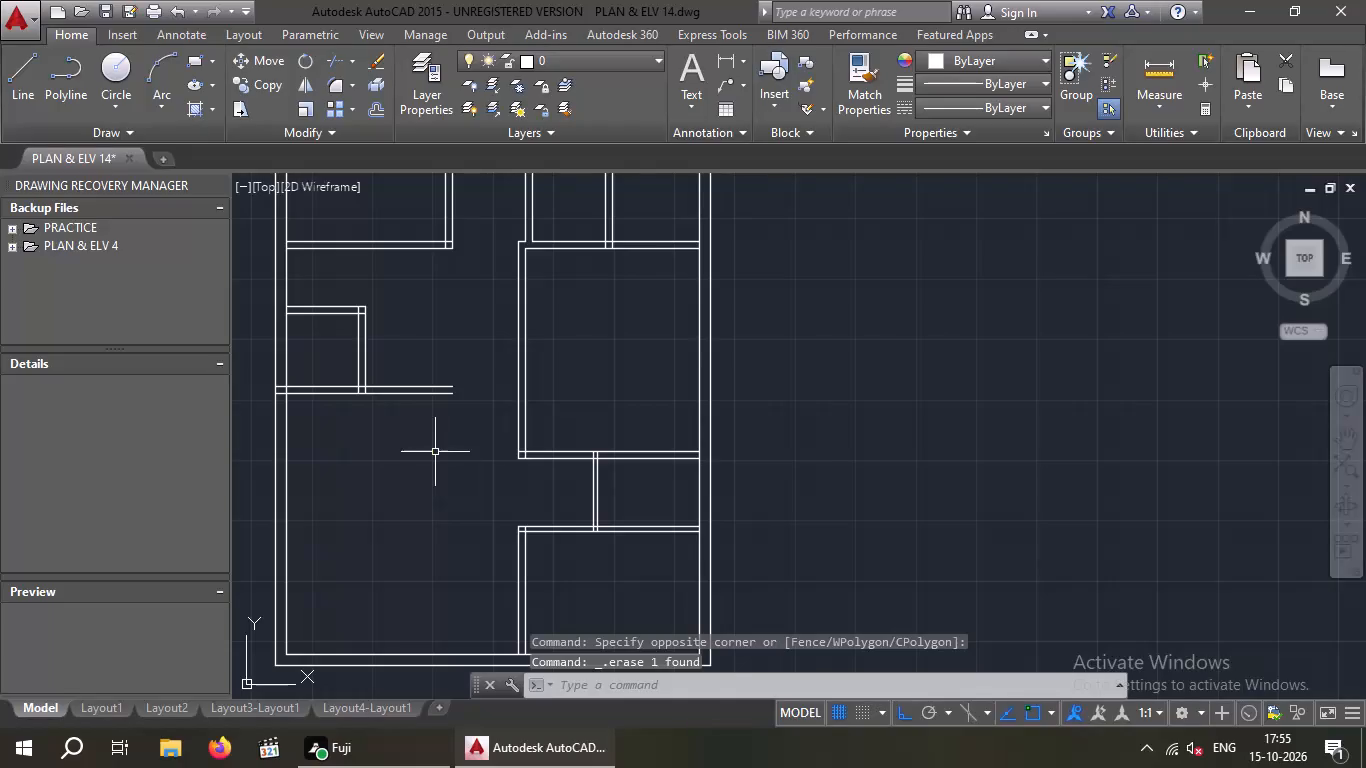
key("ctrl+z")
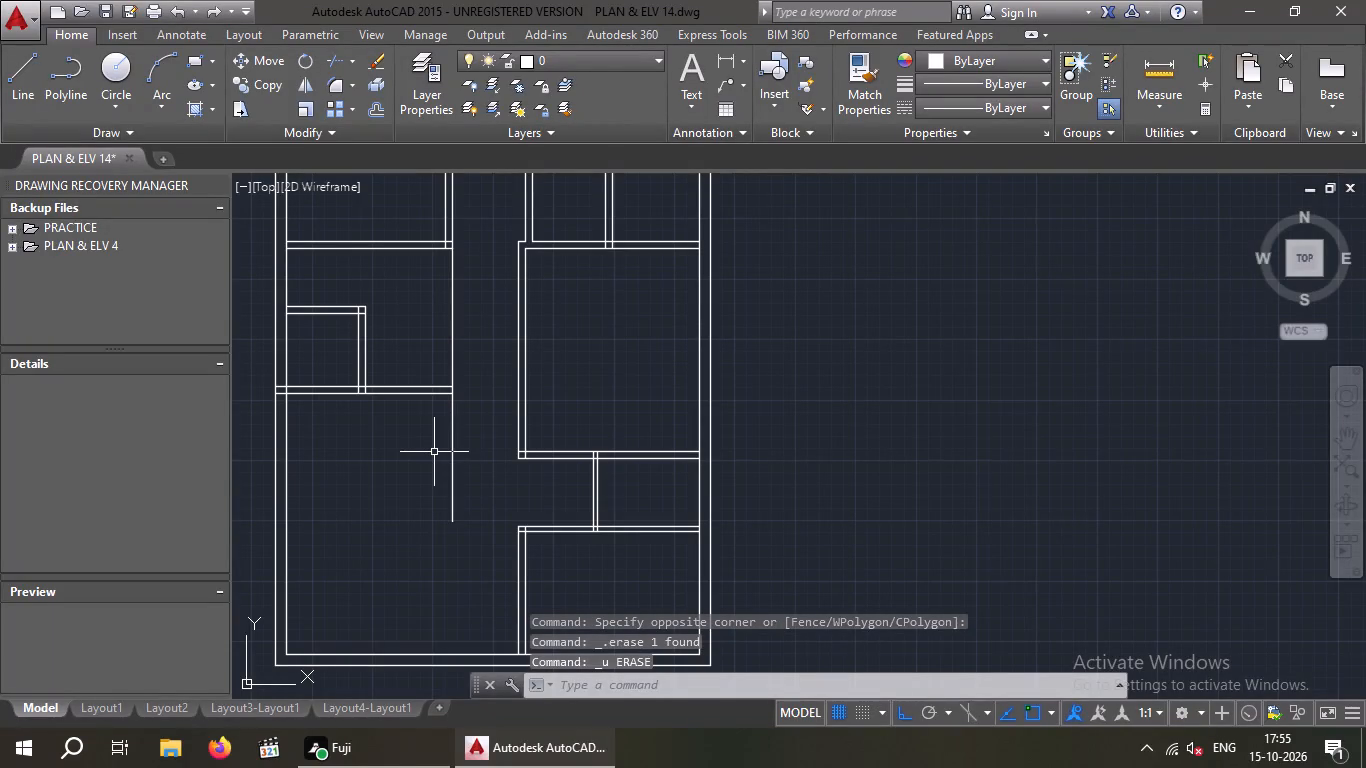
Trim the vertical guide line south and north of the extended partition, keeping only the short piece closing its east end.
key("Escape")
key("Escape")
key("r")
key("Escape")
key("Escape")
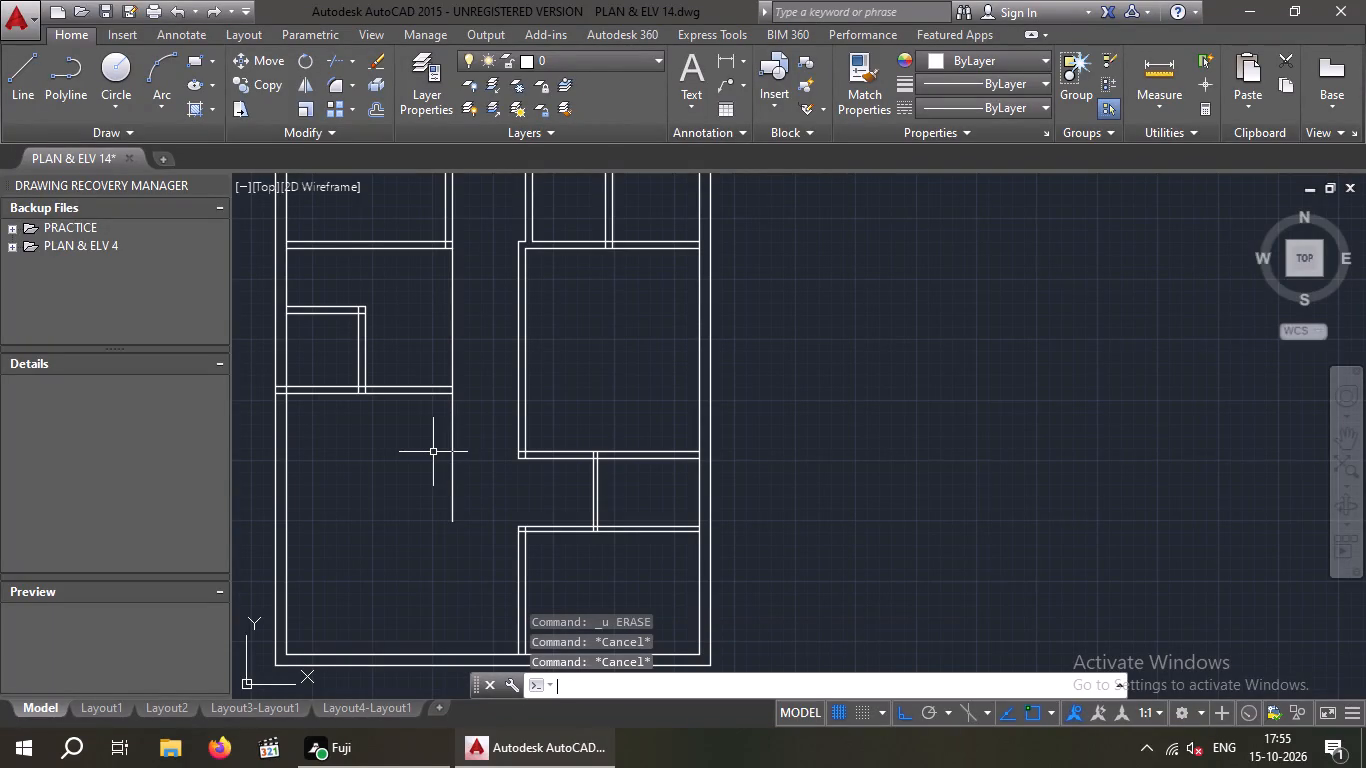
key("Escape")
type("TR")
key("space")
key("space")
left_click_drag(485, 426, 484, 426)
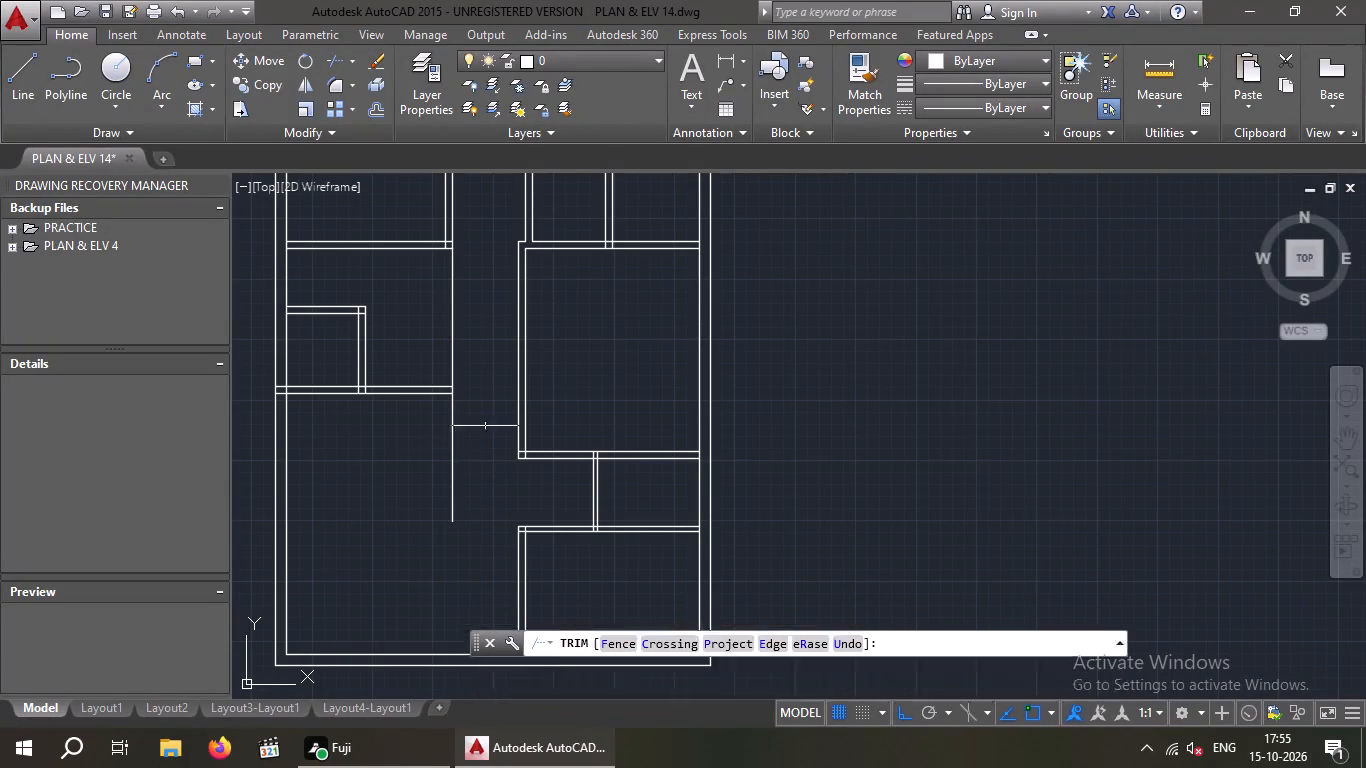
left_click_drag(484, 426, 411, 470)
left_click(393, 476)
left_click_drag(481, 295, 425, 331)
left_click(425, 331)
scroll(443, 320, "down", 2)
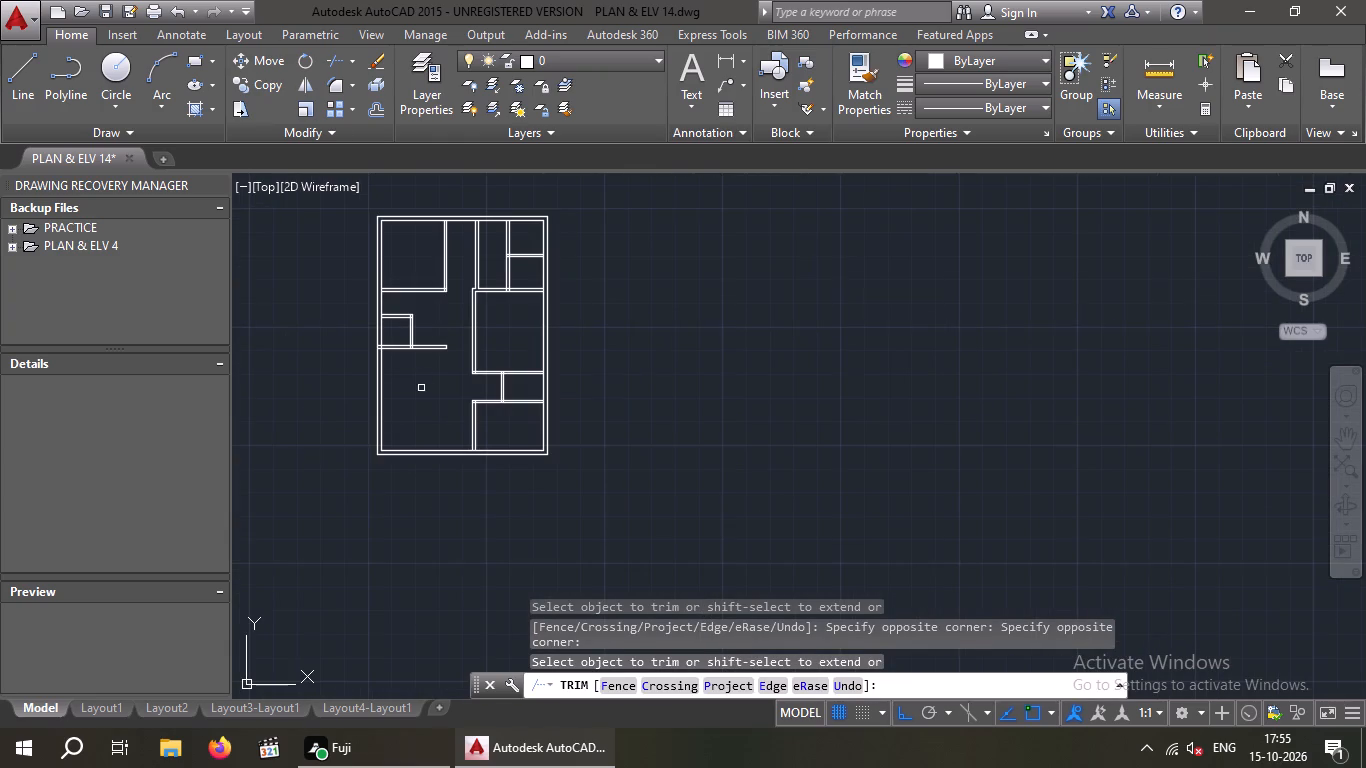
middle_click(421, 390)
key("Escape")
key("Escape")
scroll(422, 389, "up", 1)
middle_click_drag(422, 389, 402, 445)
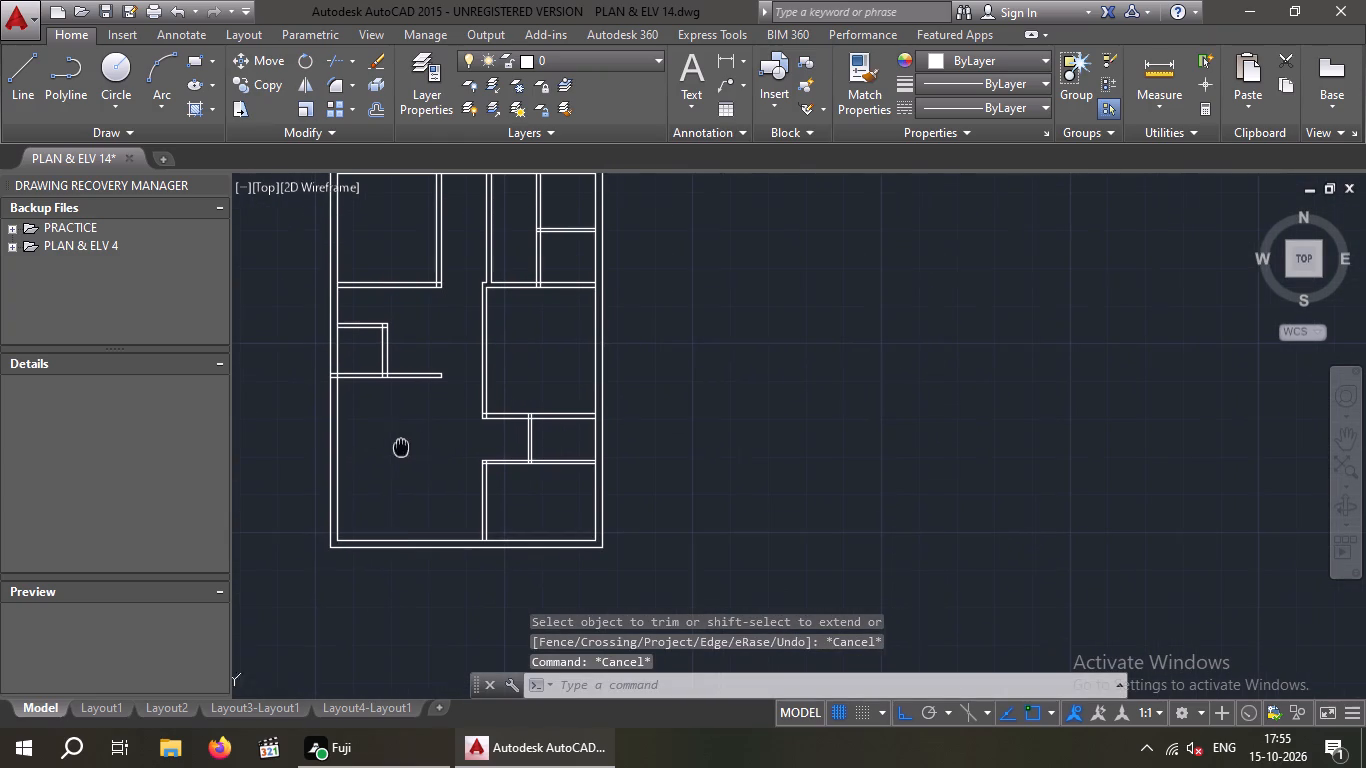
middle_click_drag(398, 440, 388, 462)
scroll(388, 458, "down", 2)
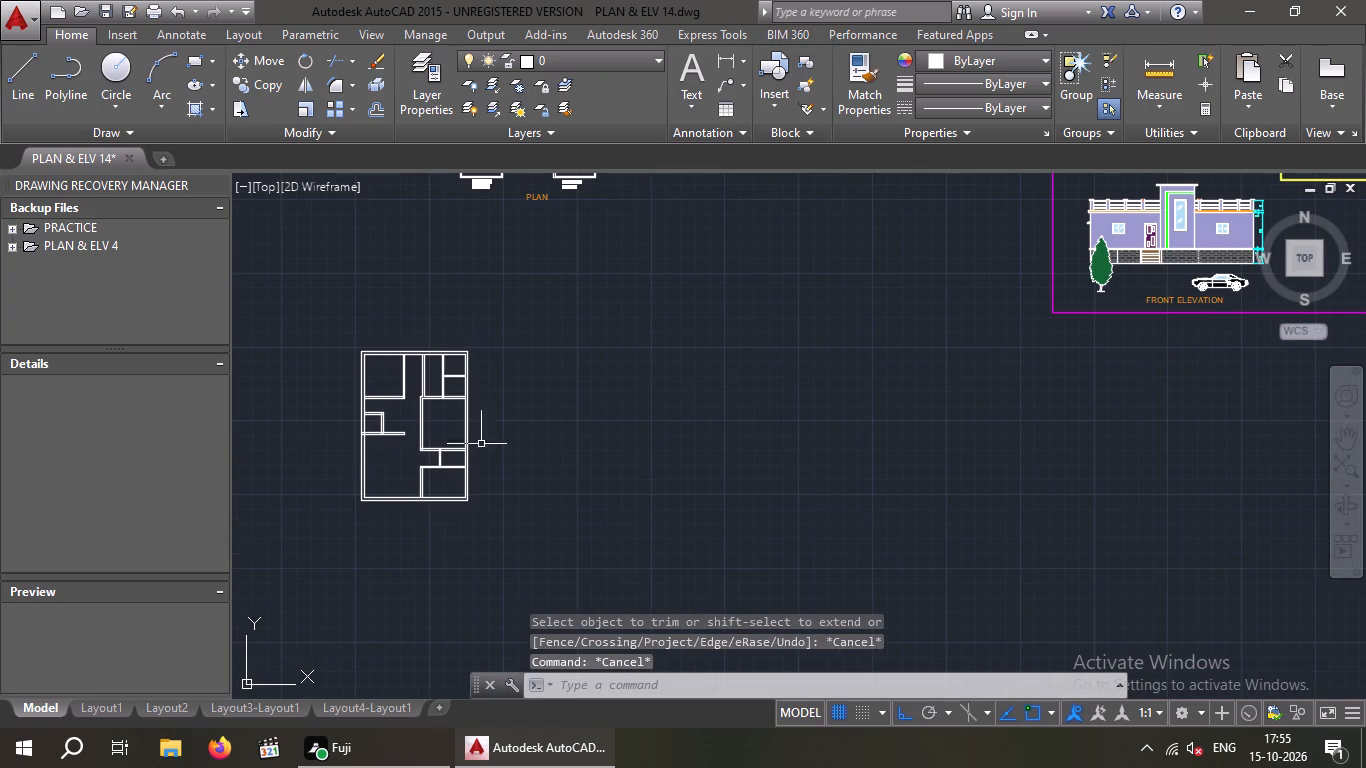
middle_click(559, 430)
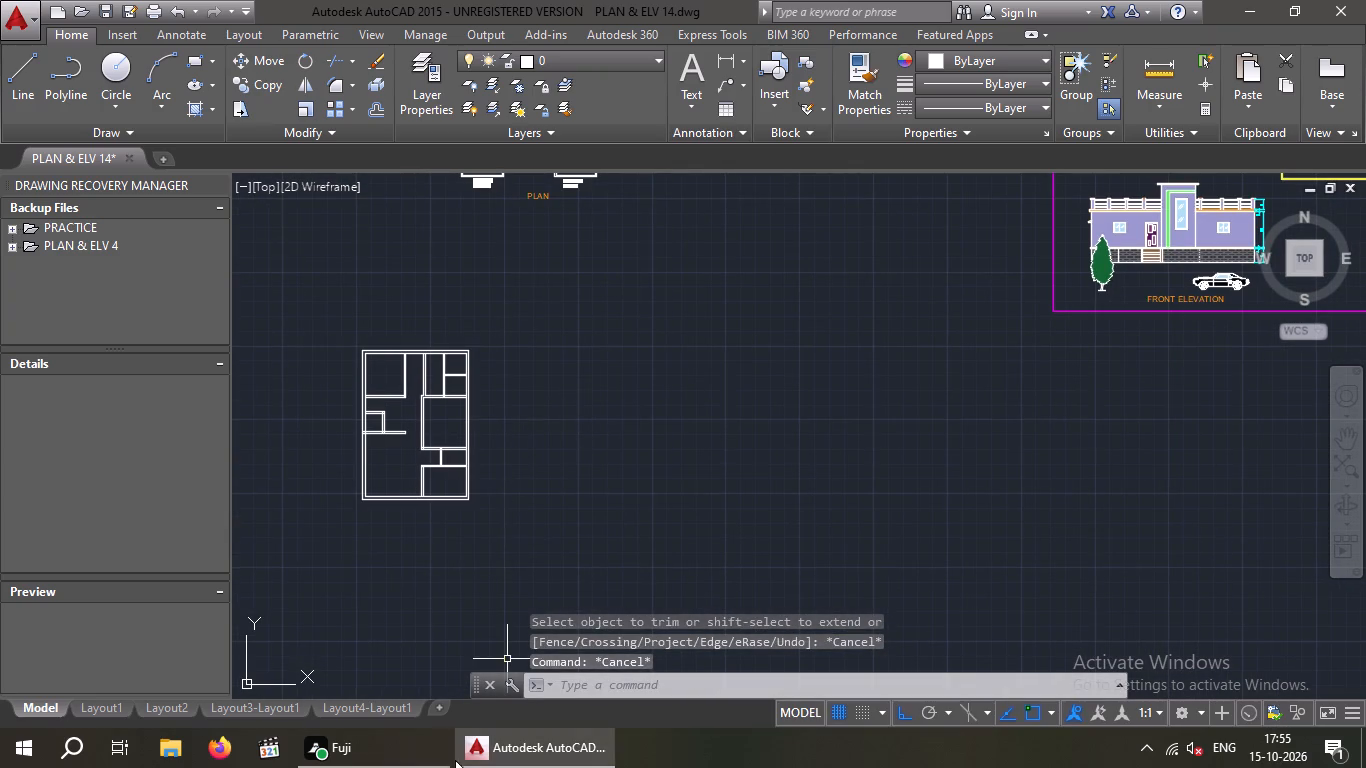
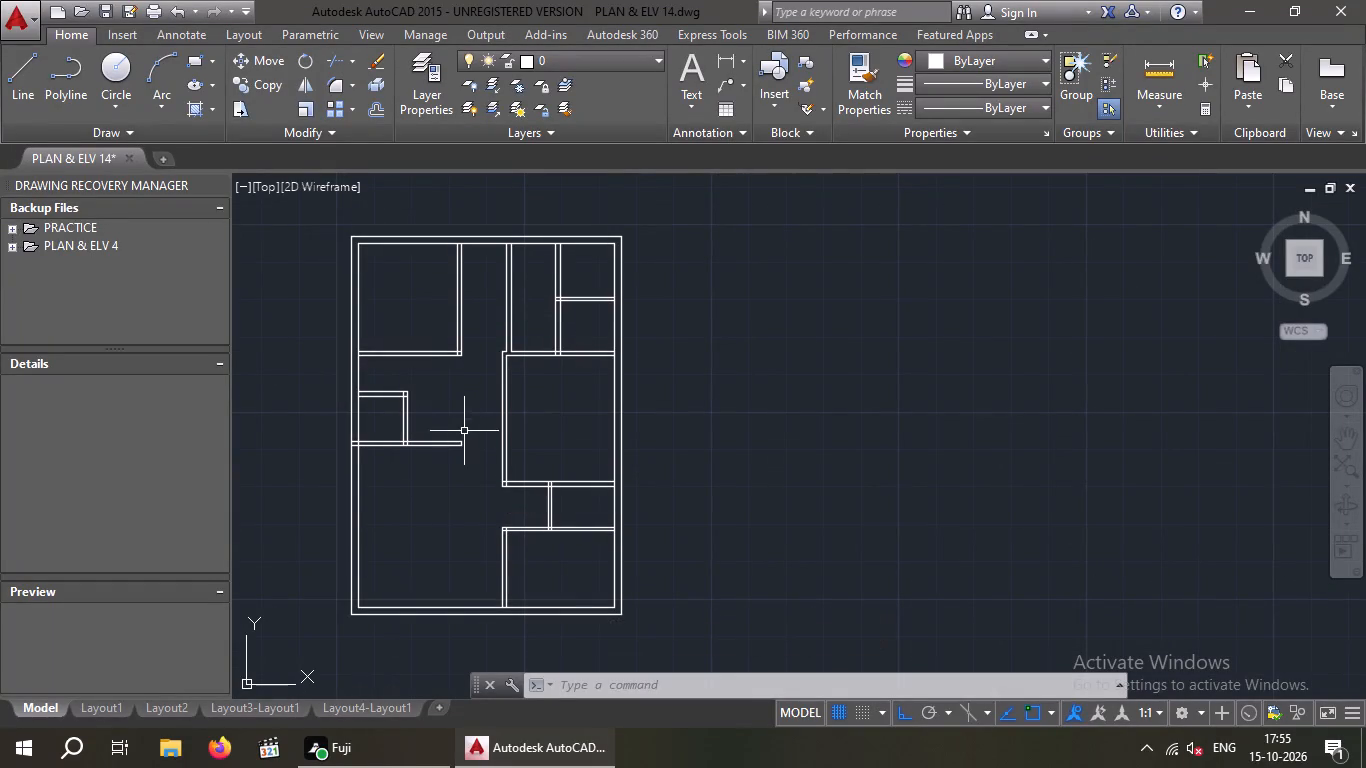
Offset the inner face line of the northwest room's east partition 9" west into the room.
scroll(450, 369, "up", 2)
middle_click_drag(450, 369, 450, 441)
key("Escape")
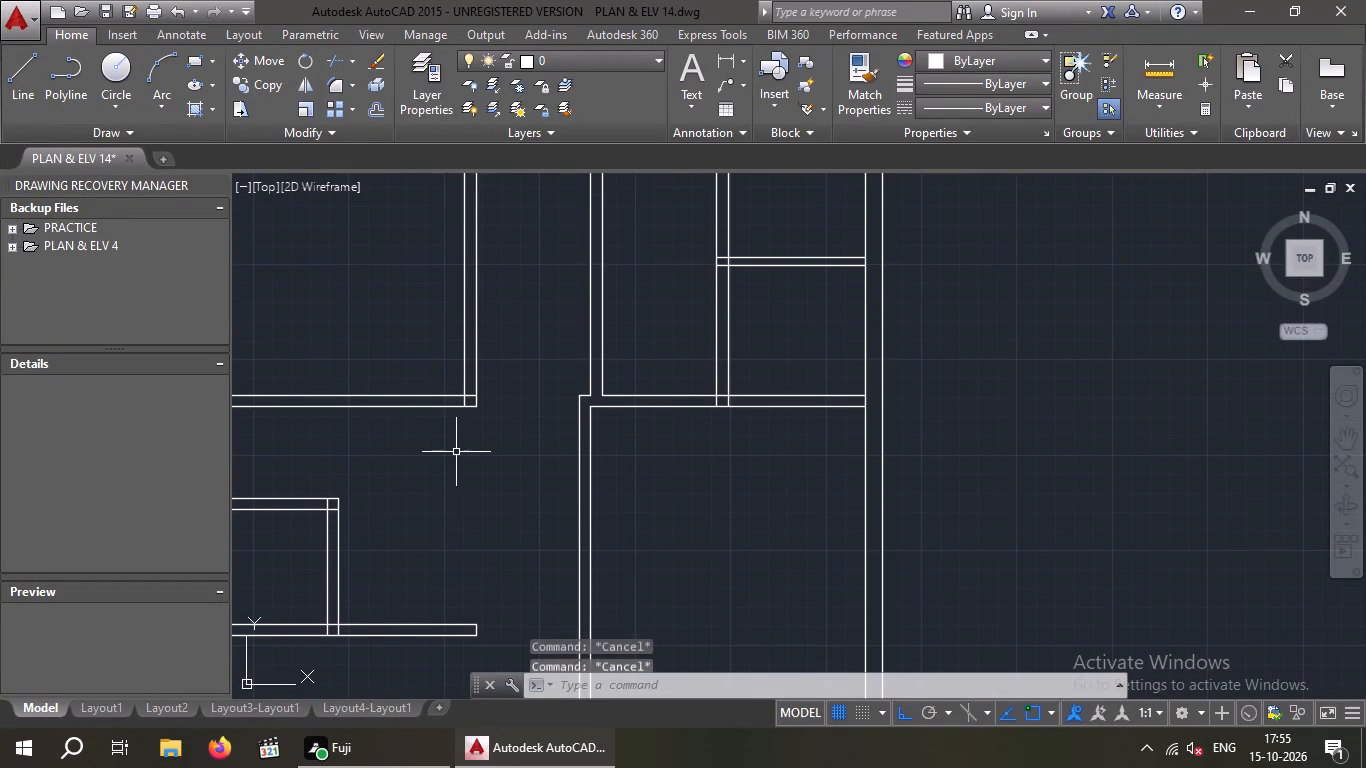
key("Escape")
key("o")
key("Return")
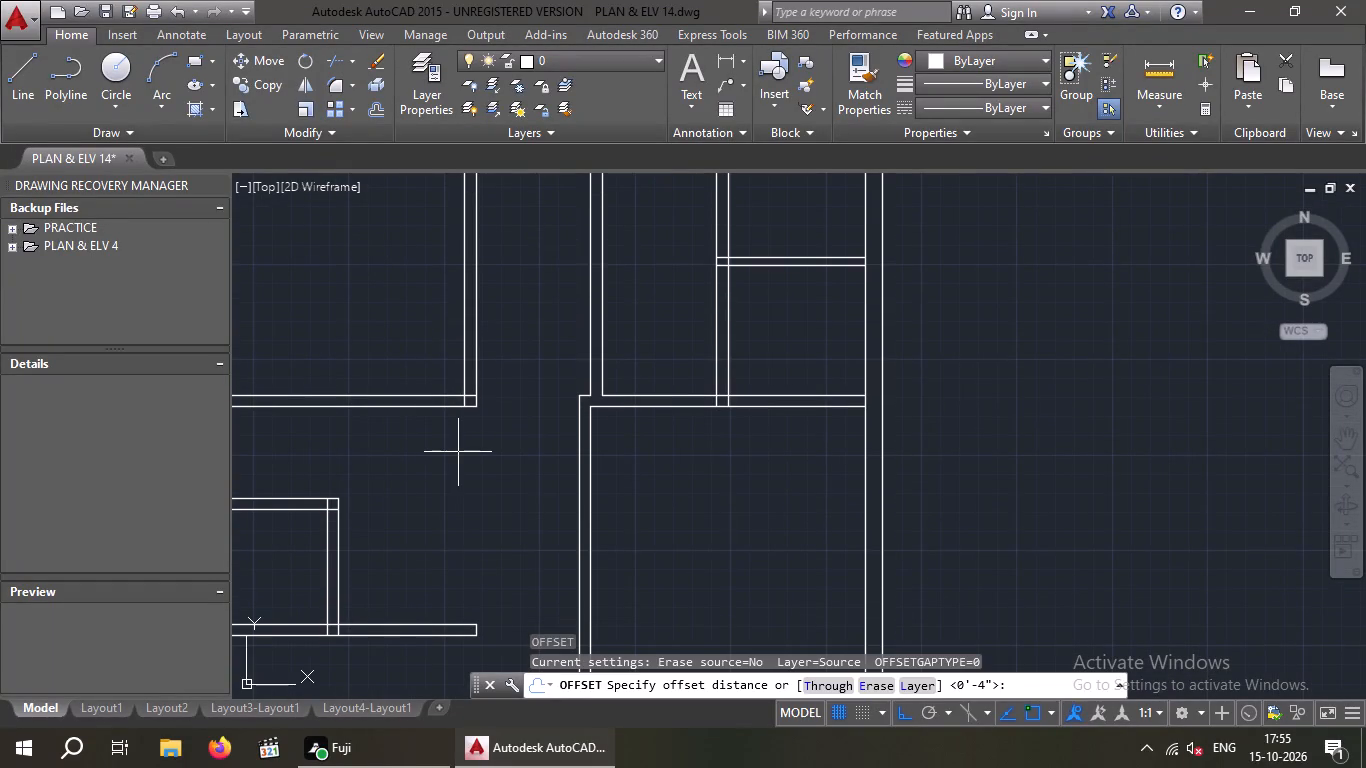
type("9\"")
key("Return")
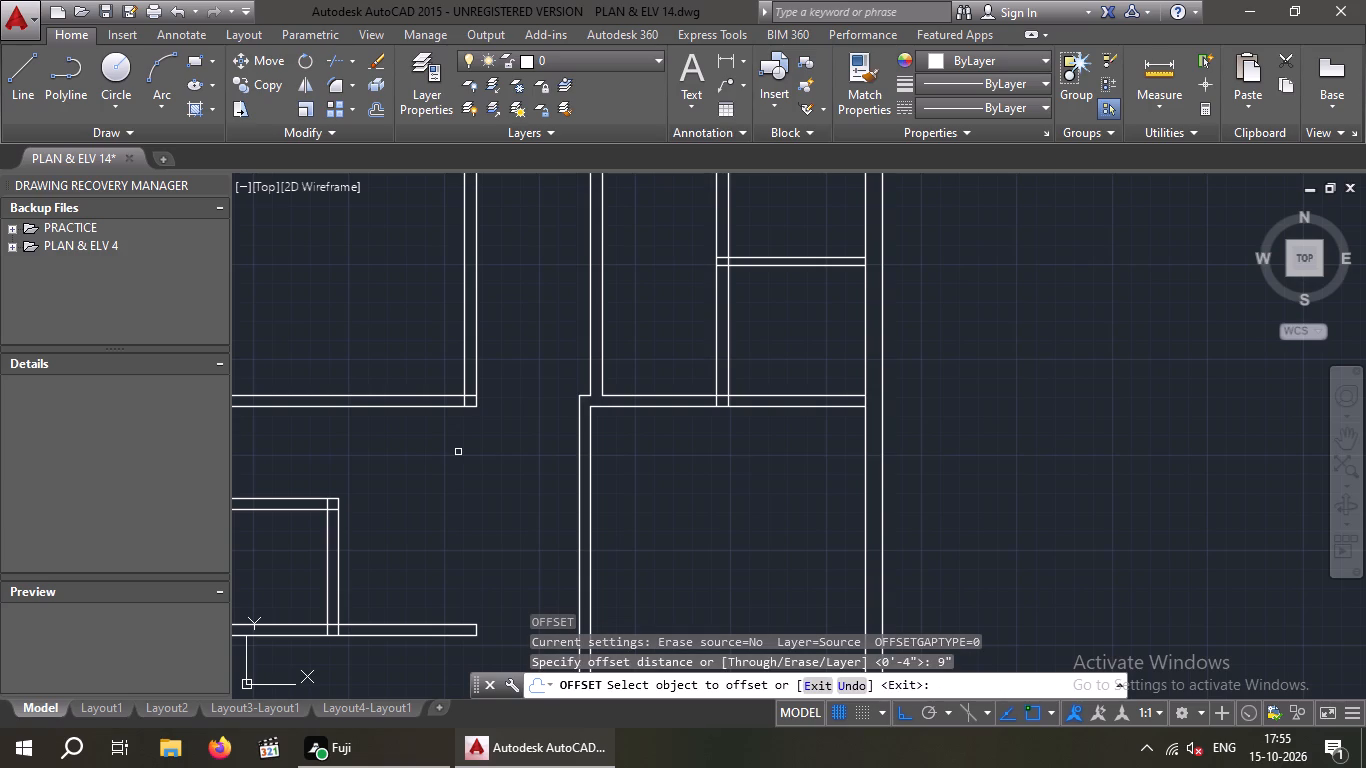
scroll(439, 360, "down", 2)
left_click_drag(450, 356, 431, 354)
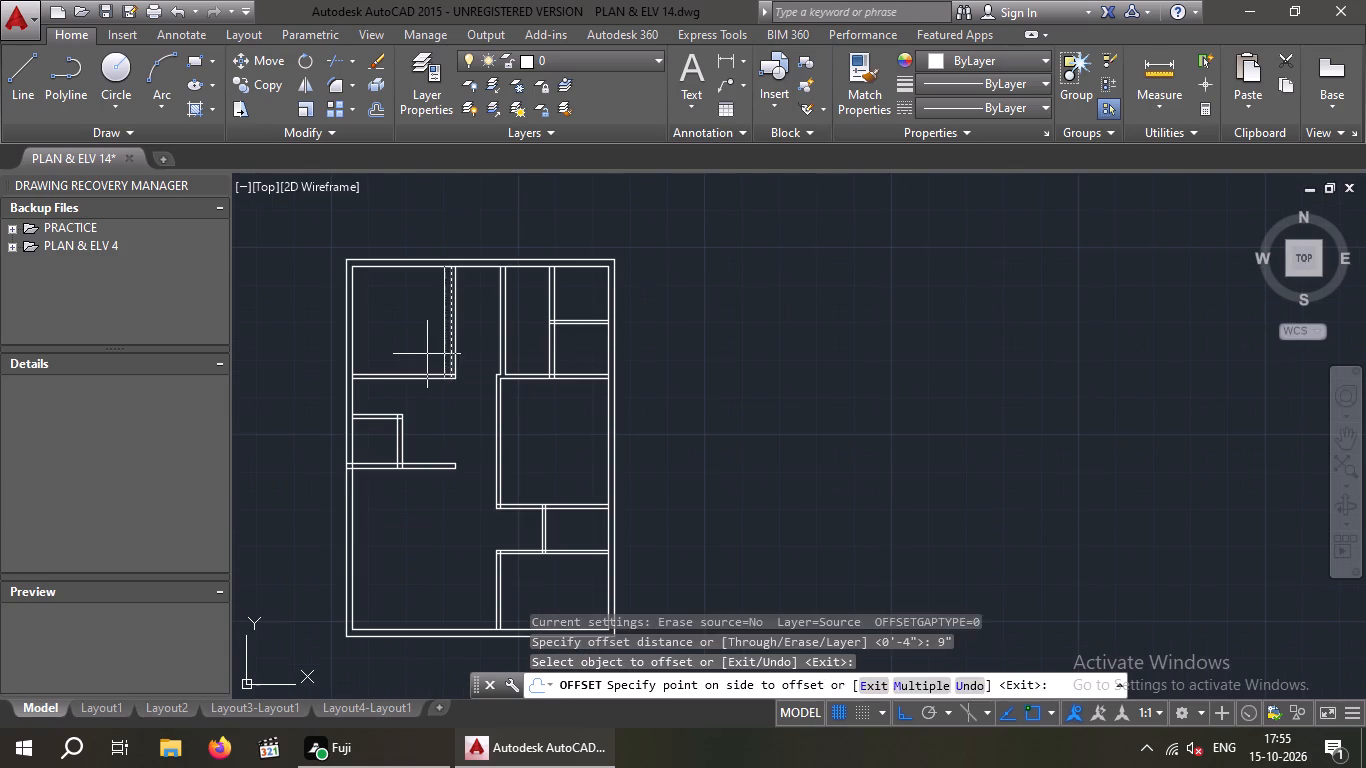
left_click(427, 354)
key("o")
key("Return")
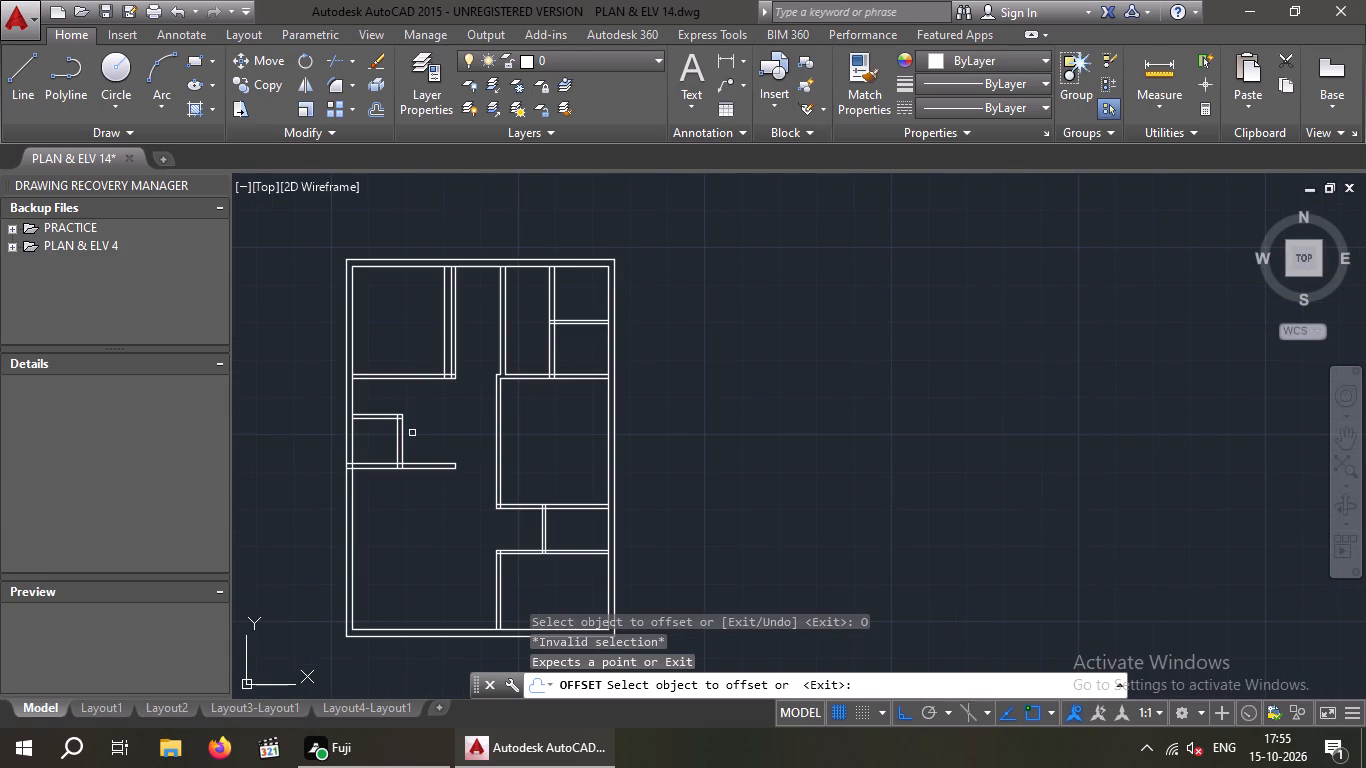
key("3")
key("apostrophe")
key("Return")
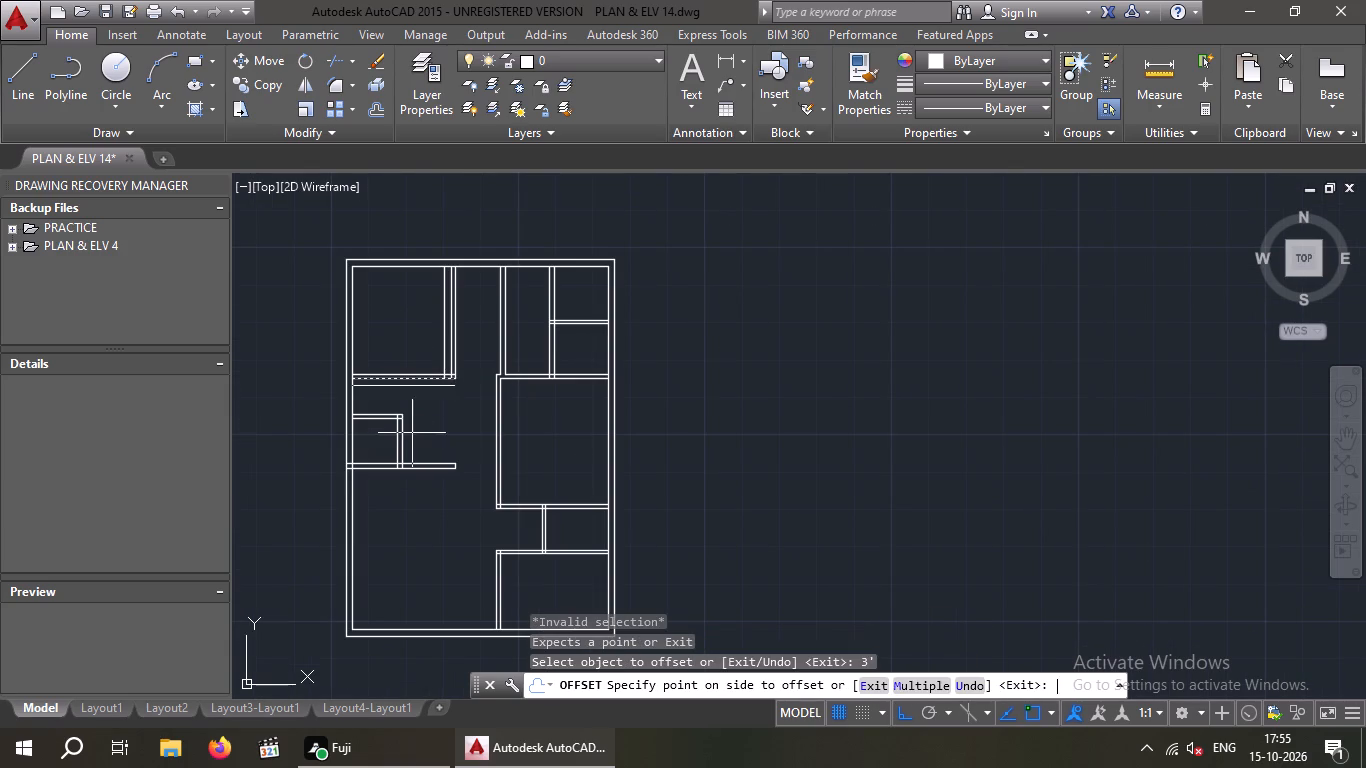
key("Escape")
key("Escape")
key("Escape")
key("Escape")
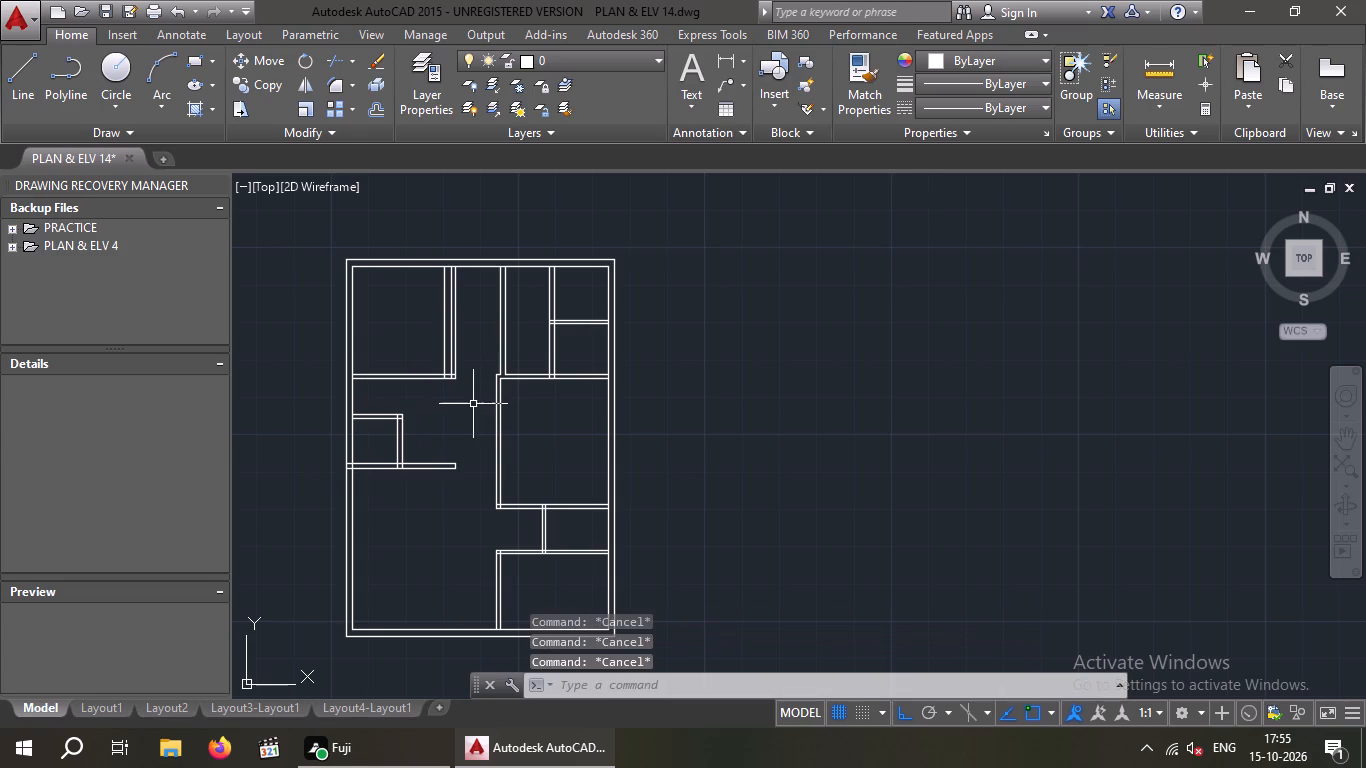
Offset the new 9" jamb line 3' further west inside the northwest room.
key("o")
key("Return")
type("3'")
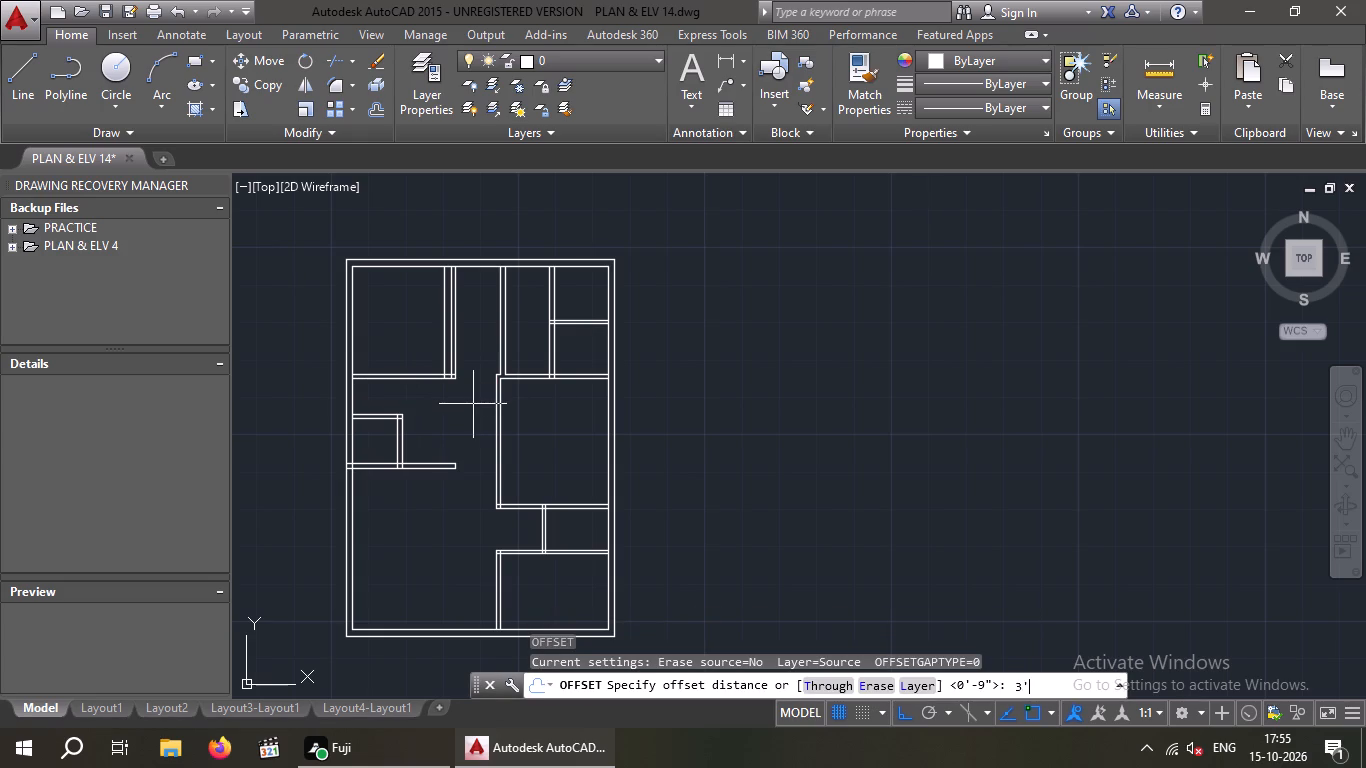
key("Return")
scroll(448, 351, "up", 2)
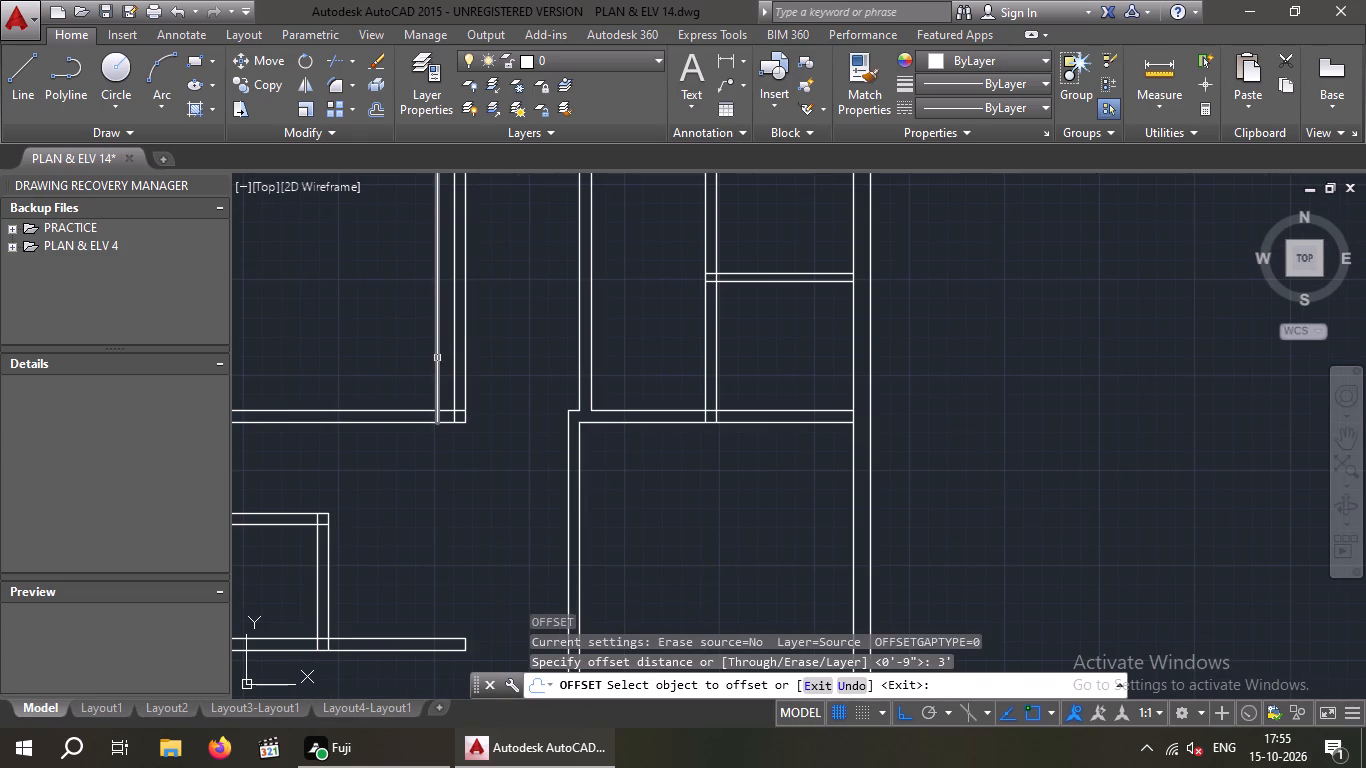
left_click_drag(437, 358, 417, 364)
left_click(400, 368)
key("Escape")
Trim a 3' door opening in the northwest room's south partition, removing the jamb lines north of the partition.
type("TR")
key("space")
key("space")
left_click_drag(409, 454, 407, 441)
left_click(409, 391)
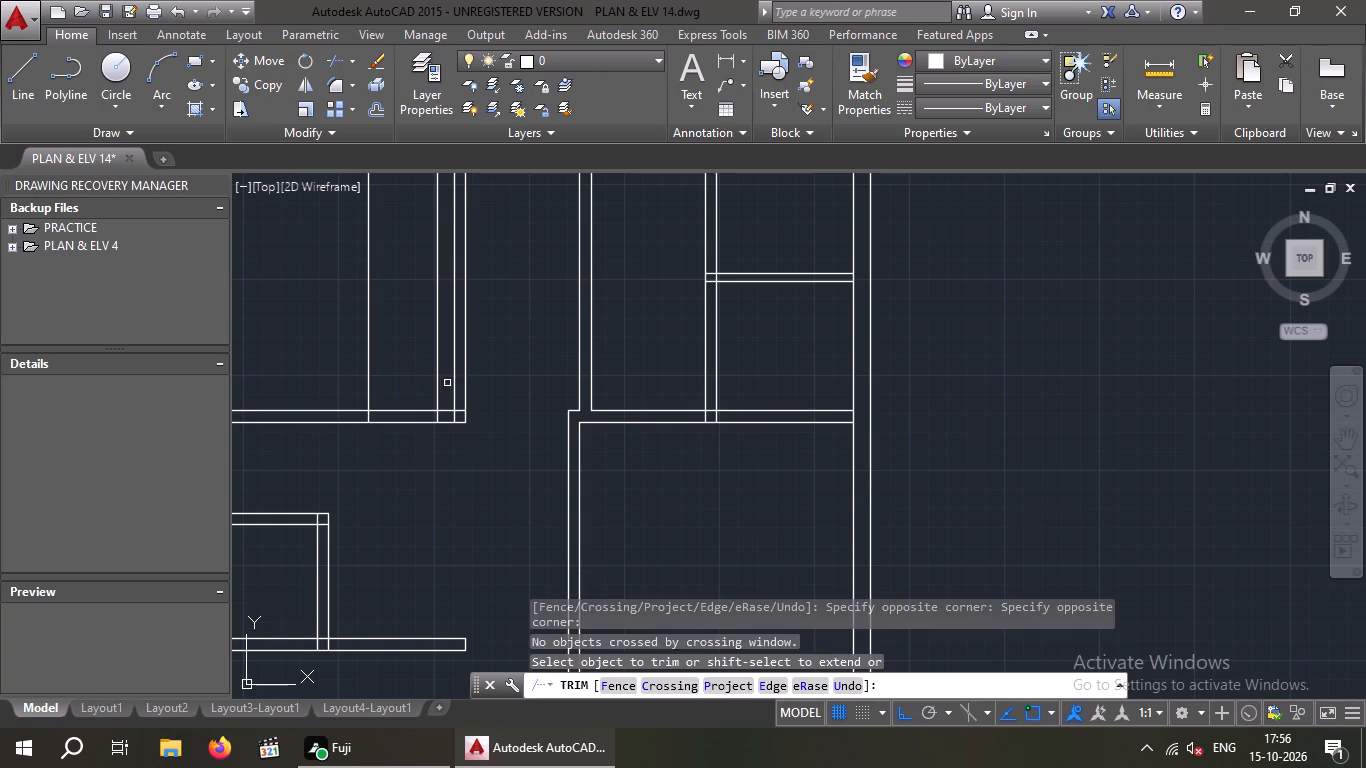
left_click_drag(413, 462, 399, 420)
left_click(396, 390)
left_click_drag(444, 374, 426, 376)
left_click(352, 385)
Trim the overlapping partition lines at the northwest room's southeast corner to clean up the wall junction.
scroll(455, 433, "up", 3)
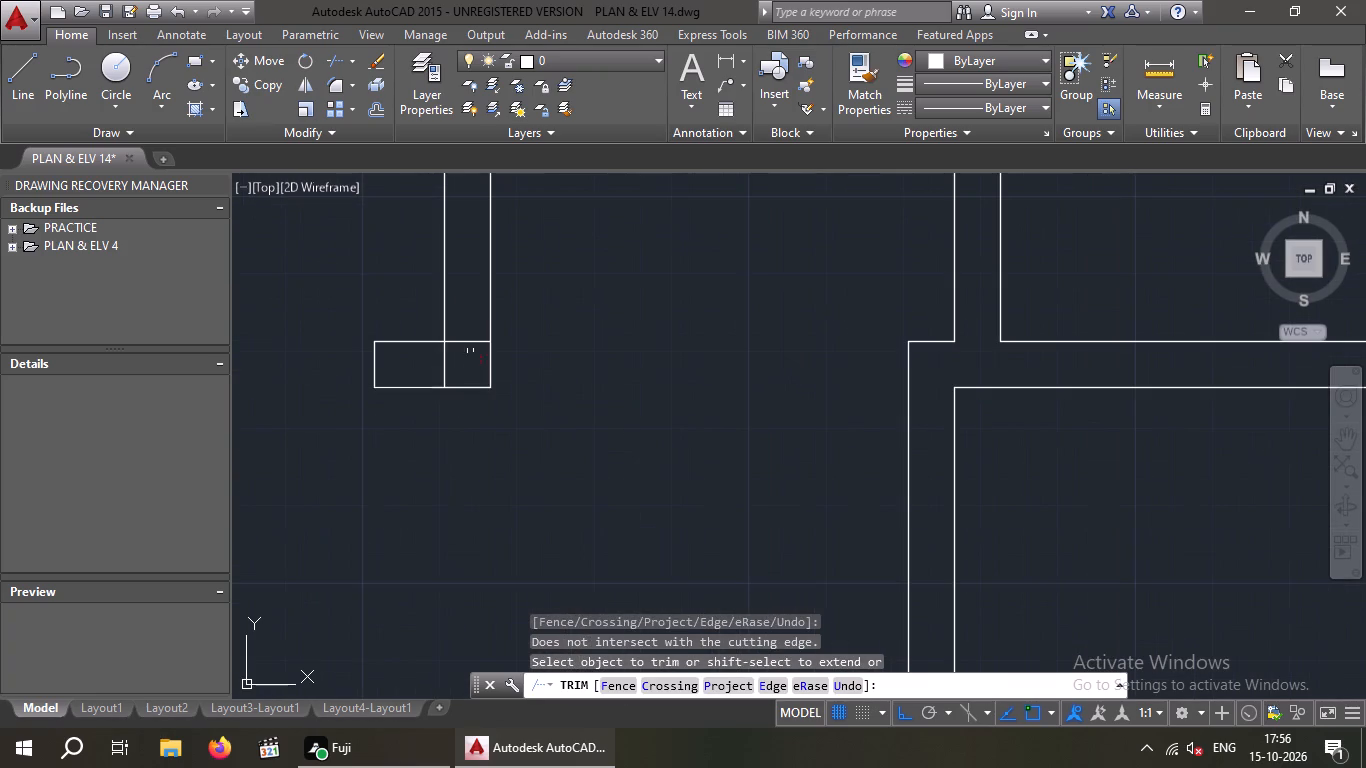
left_click_drag(470, 315, 470, 336)
left_click(470, 355)
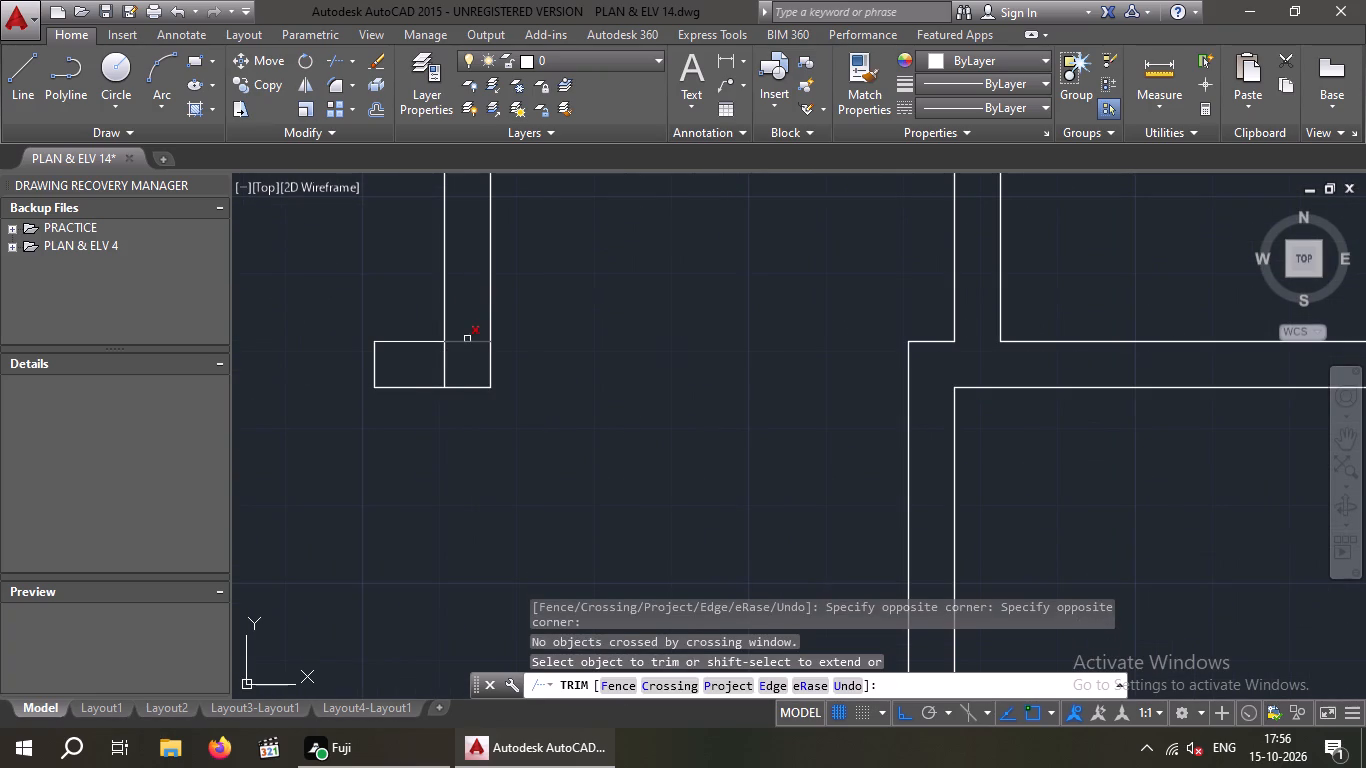
left_click(467, 339)
left_click_drag(470, 353, 416, 368)
left_click(415, 368)
Trim the west exterior wall's inner line where the northwest room's south partition and the small west room's north partition meet it.
scroll(425, 363, "down", 4)
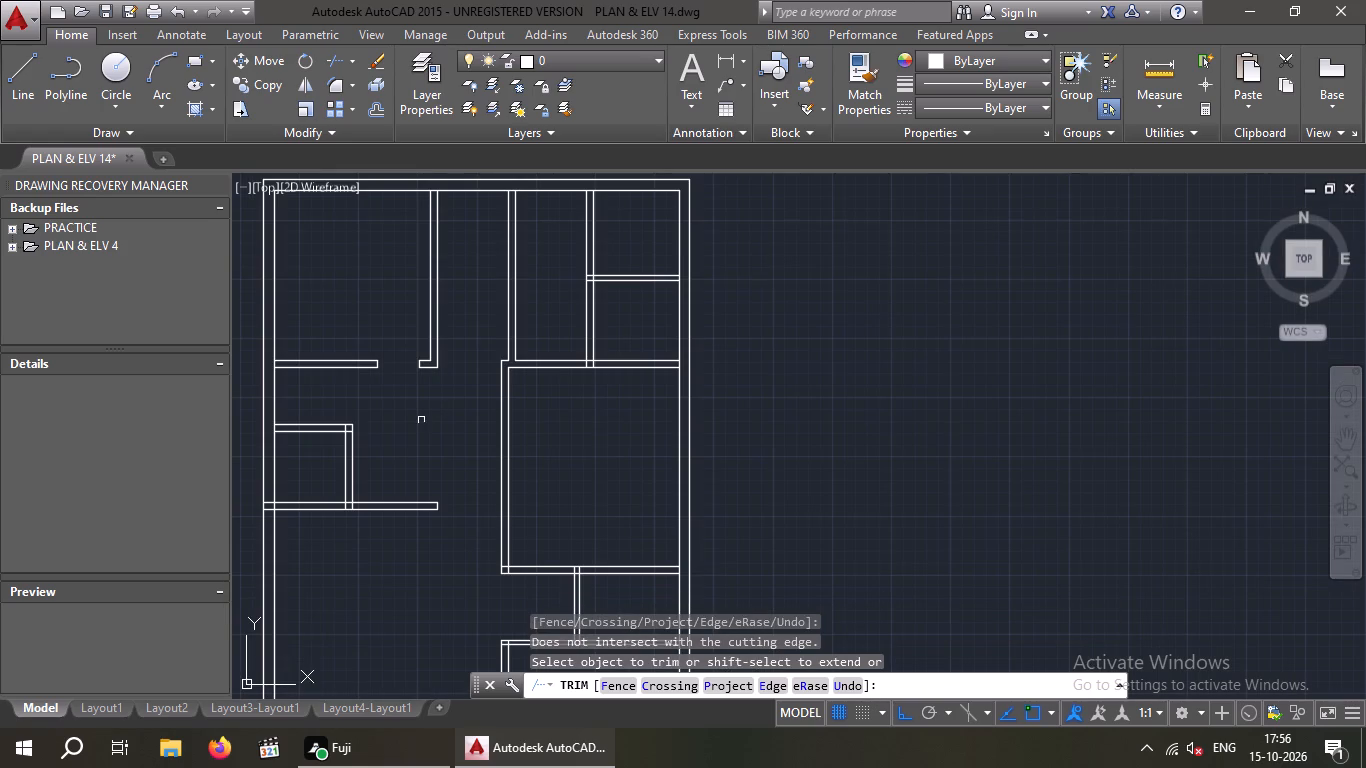
scroll(280, 370, "up", 3)
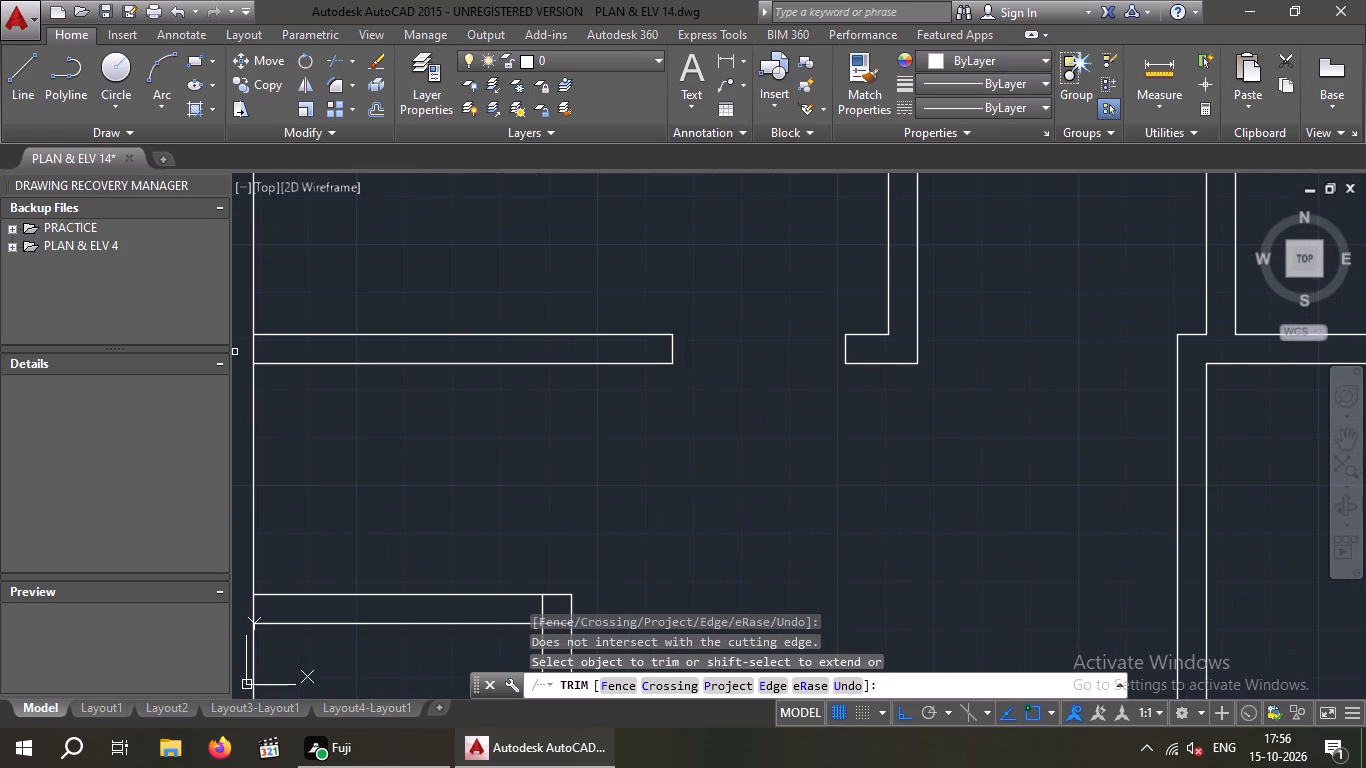
left_click(232, 353)
left_click(262, 350)
scroll(288, 347, "down", 2)
middle_click_drag(350, 382, 418, 377)
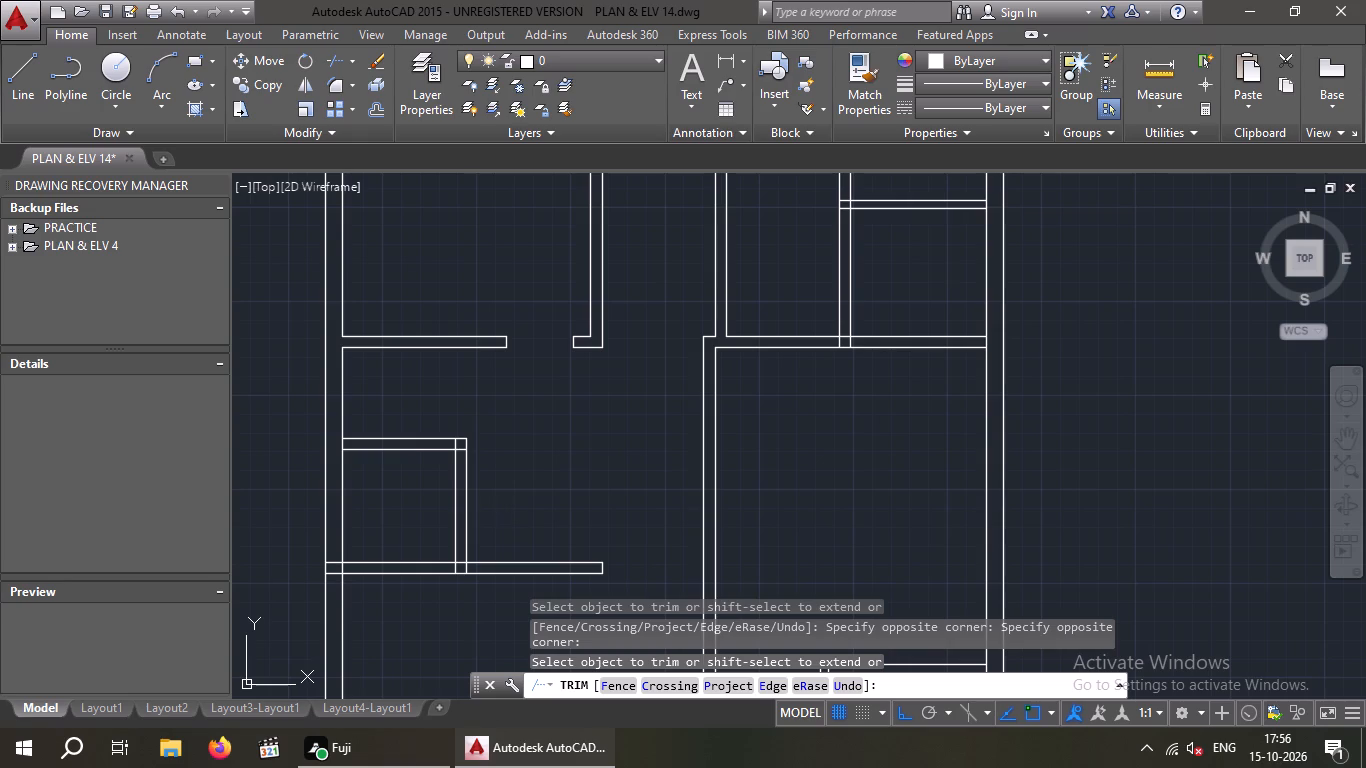
scroll(414, 467, "up", 4)
scroll(427, 459, "down", 3)
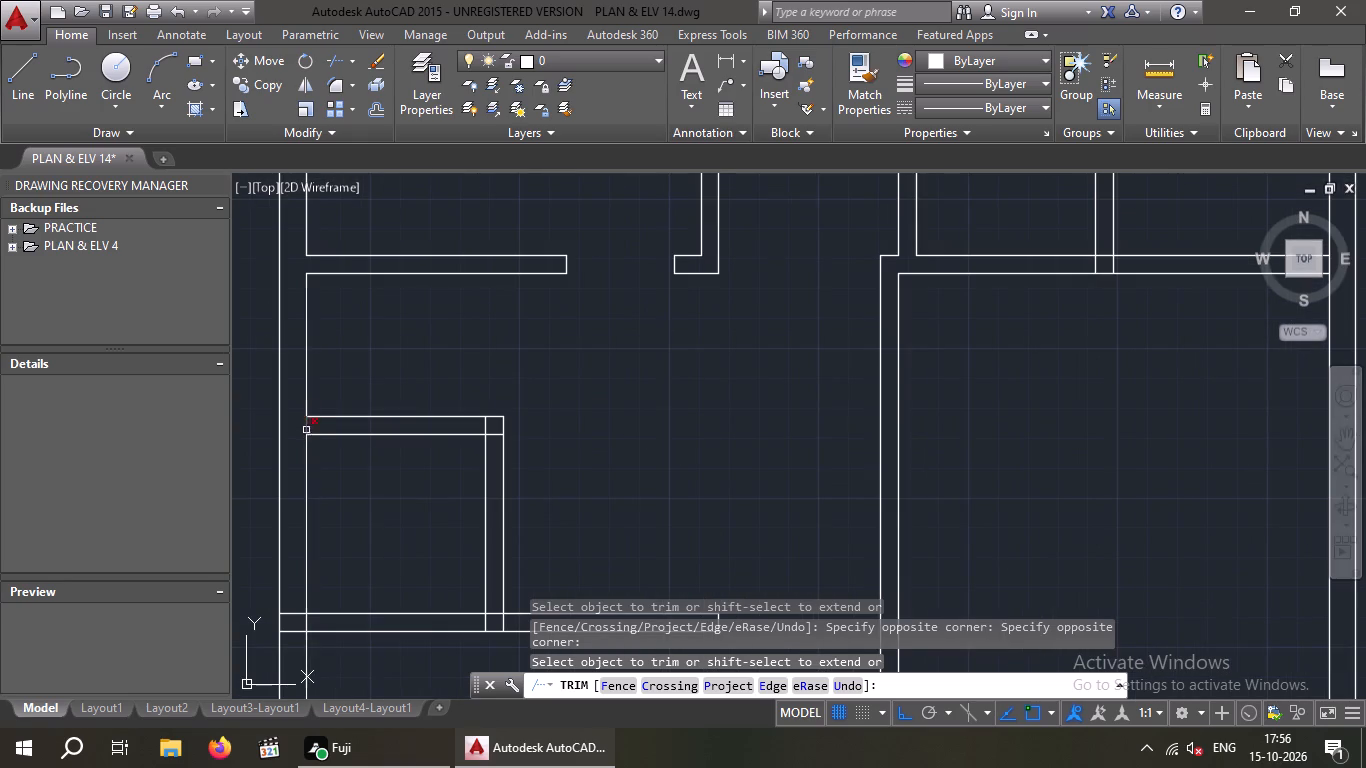
left_click(307, 427)
right_click_drag(350, 629, 489, 533)
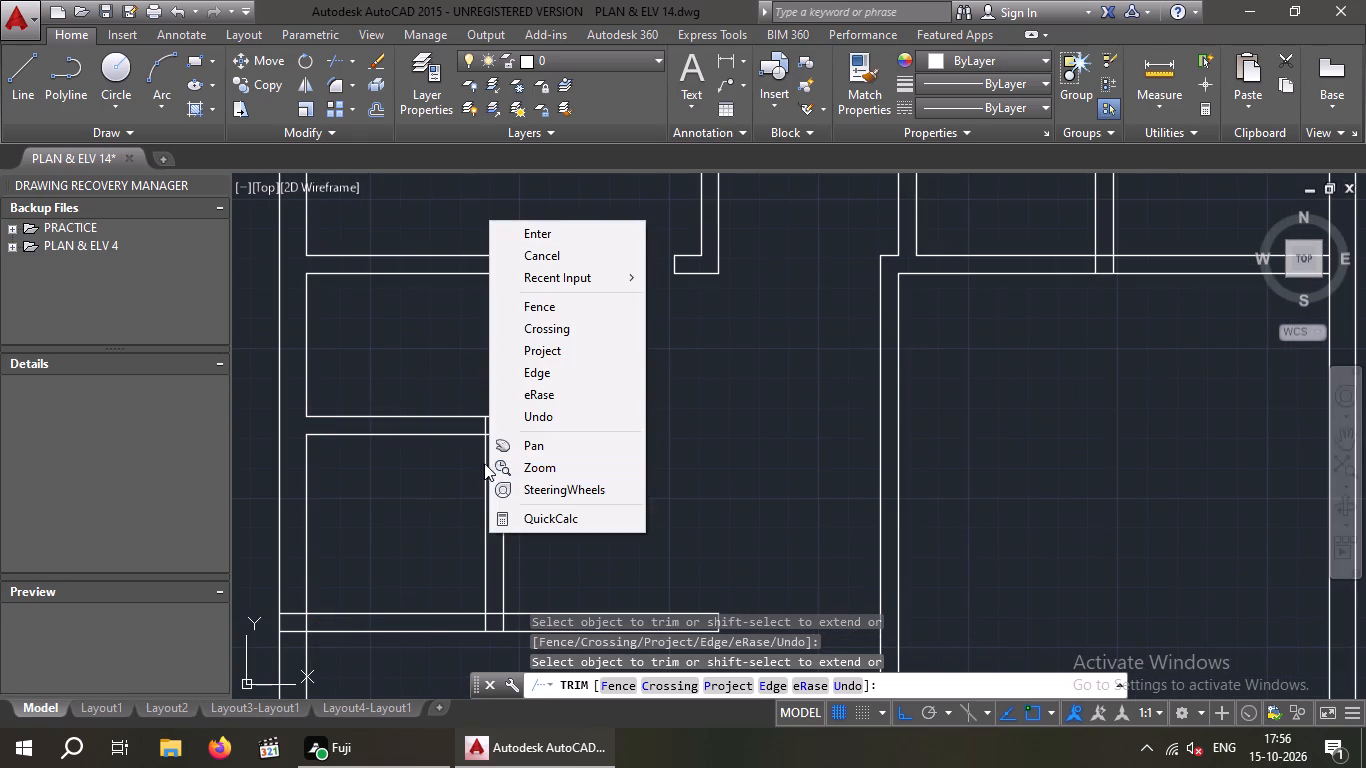
key("Escape")
Trim the overlapping partition lines at the small west room's northeast corner to clean up the wall junction.
scroll(498, 431, "up", 3)
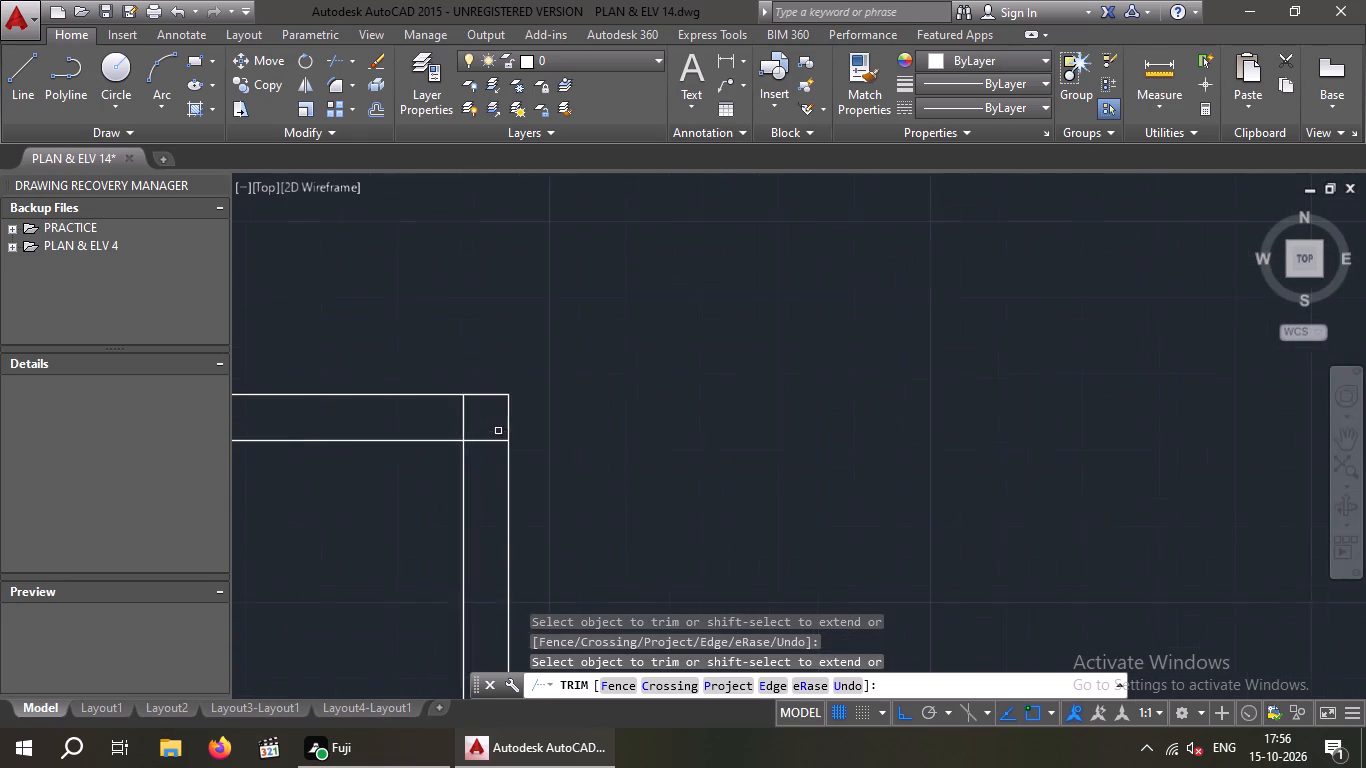
left_click_drag(479, 461, 463, 429)
left_click(461, 407)
left_click_drag(463, 404, 409, 406)
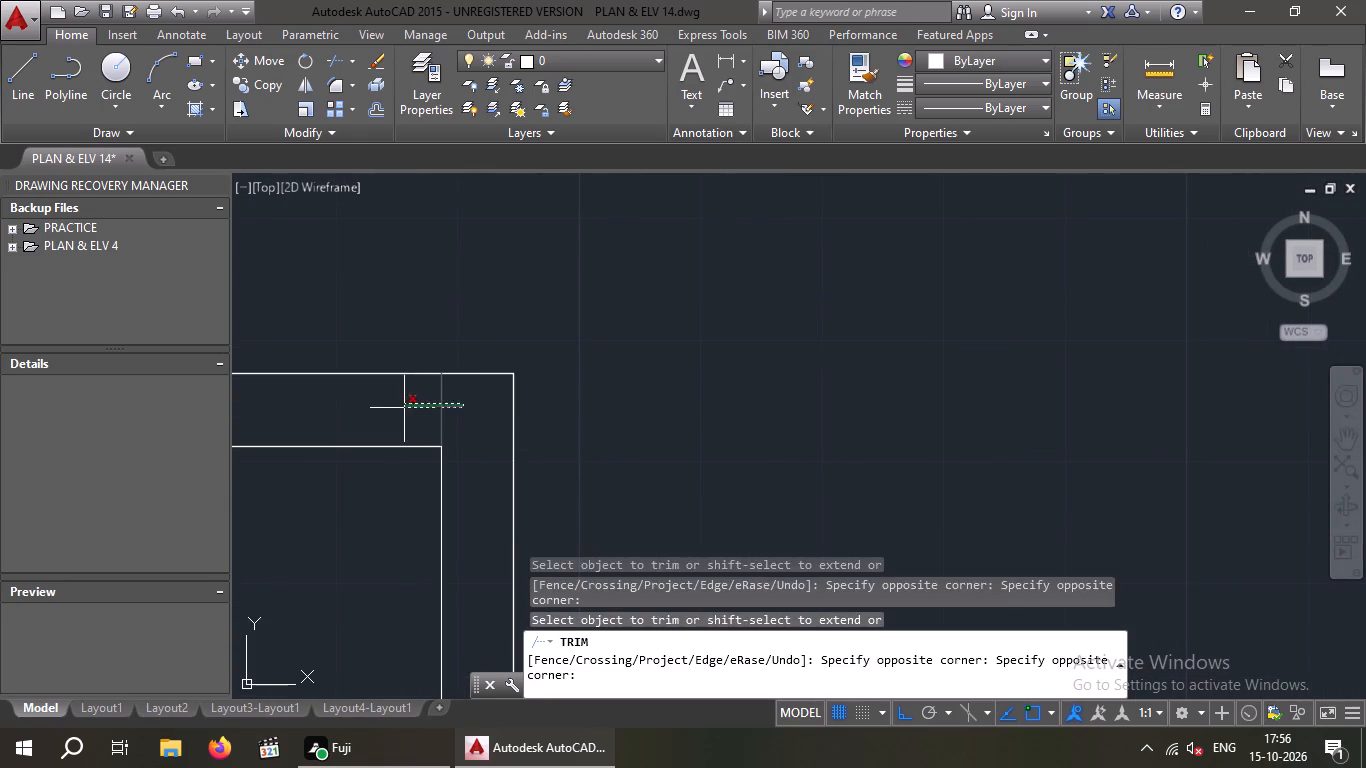
left_click(404, 408)
scroll(410, 406, "down", 3)
middle_click_drag(534, 423, 544, 315)
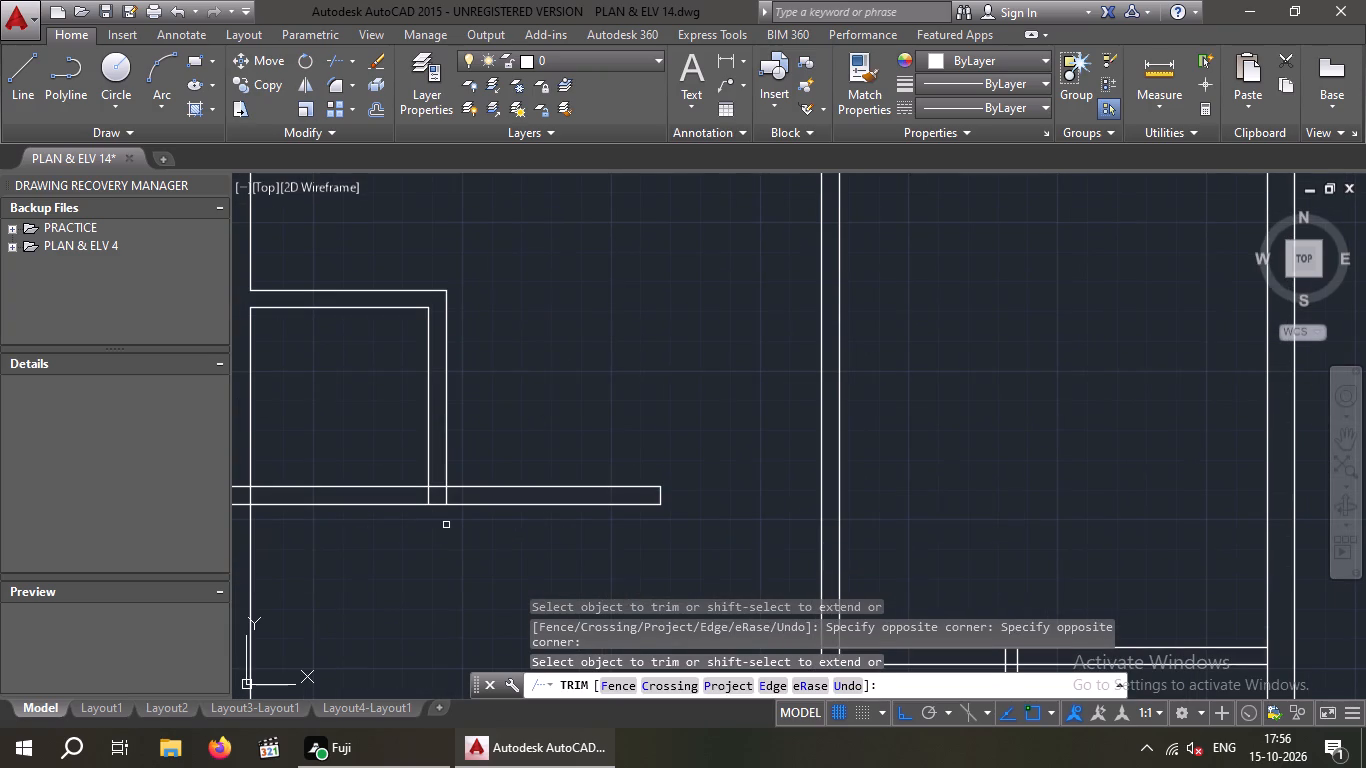
scroll(446, 525, "up", 1)
scroll(446, 523, "down", 1)
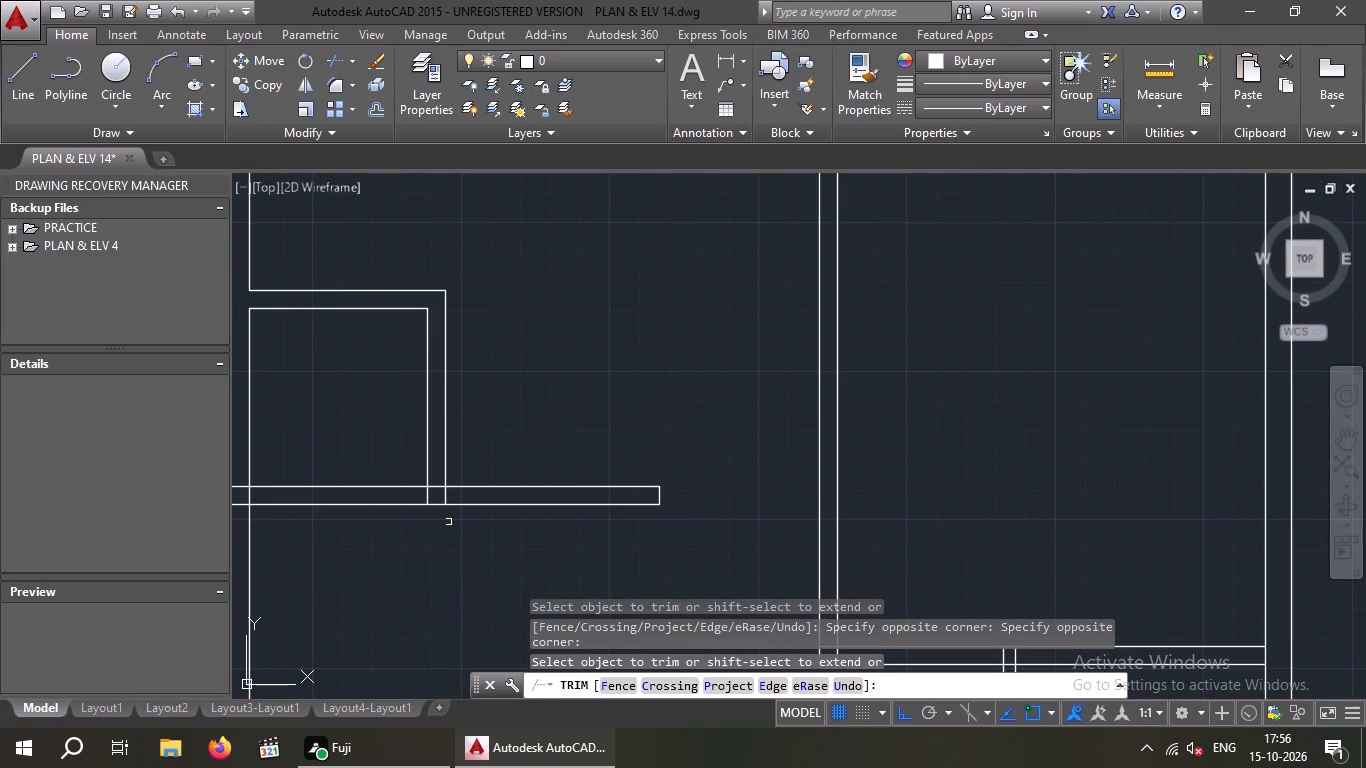
key("Escape")
key("Escape")
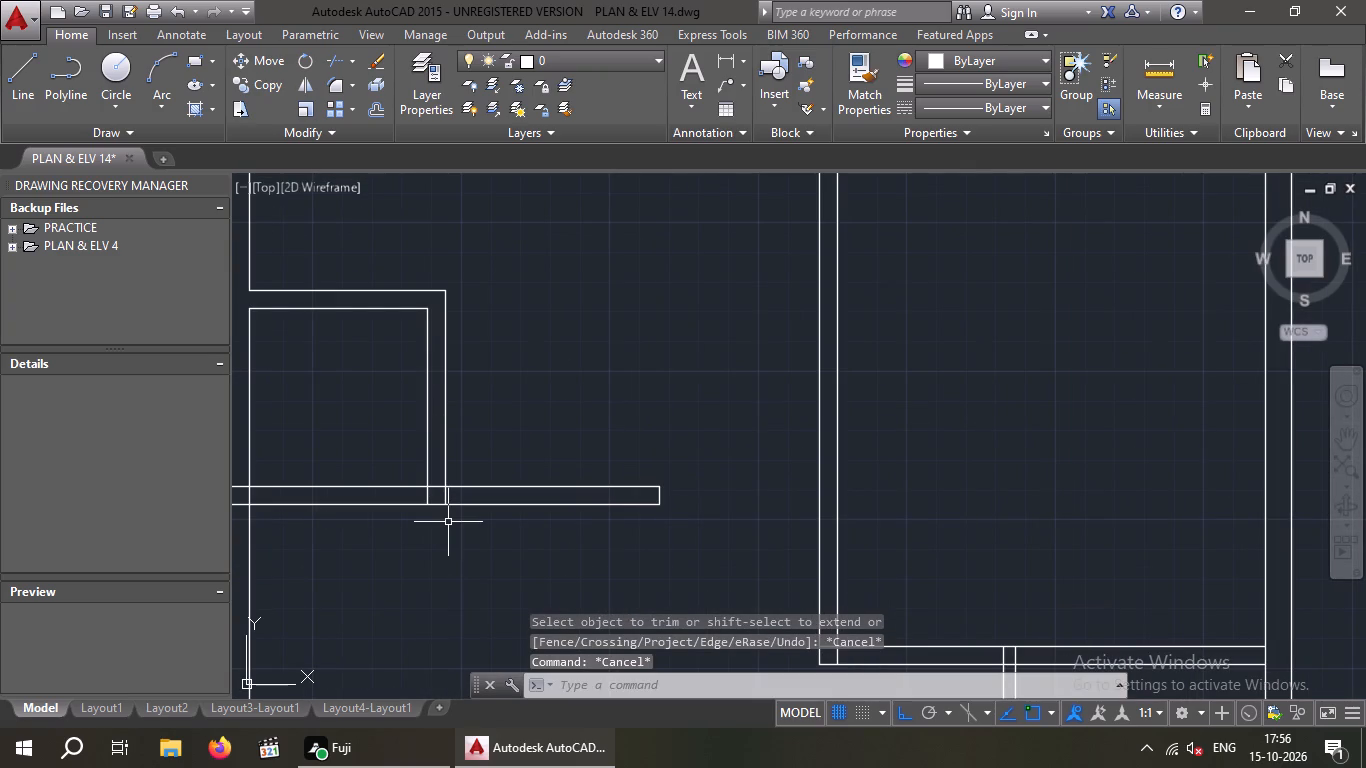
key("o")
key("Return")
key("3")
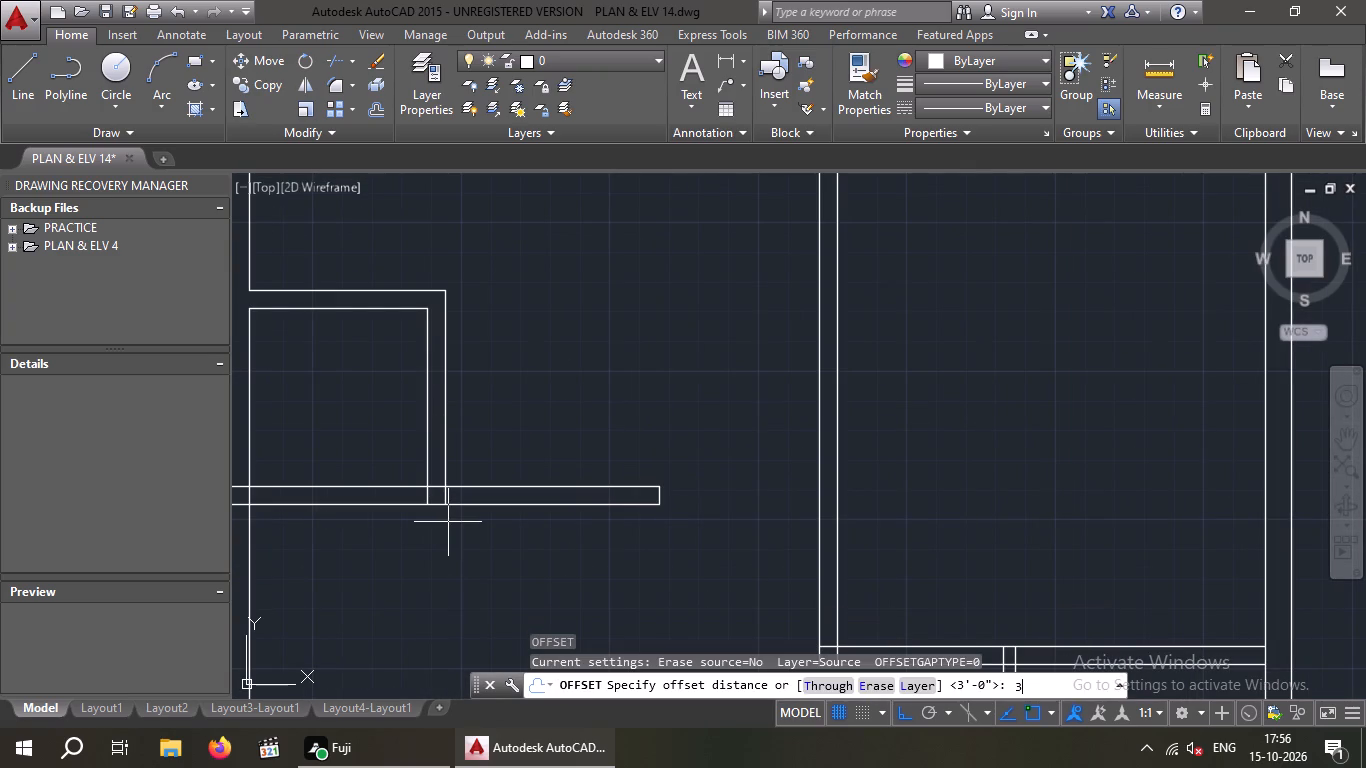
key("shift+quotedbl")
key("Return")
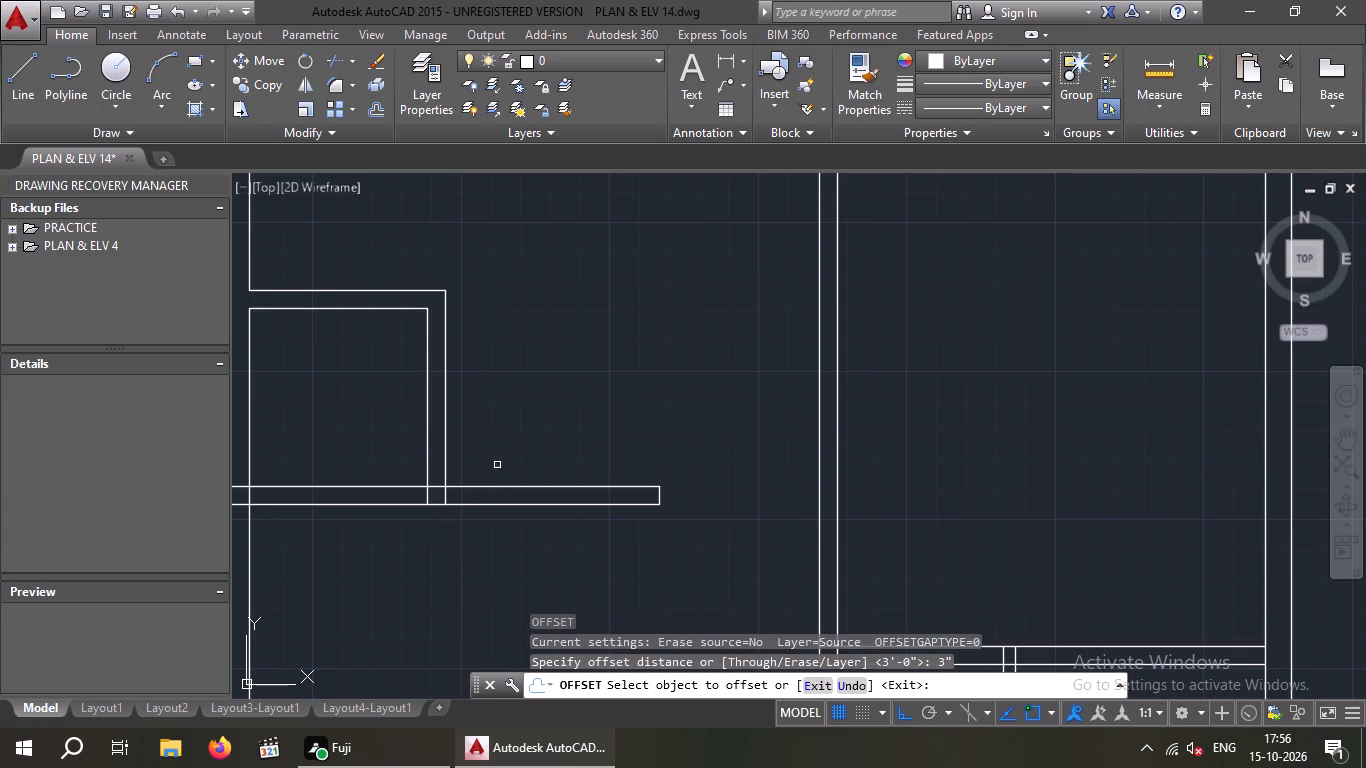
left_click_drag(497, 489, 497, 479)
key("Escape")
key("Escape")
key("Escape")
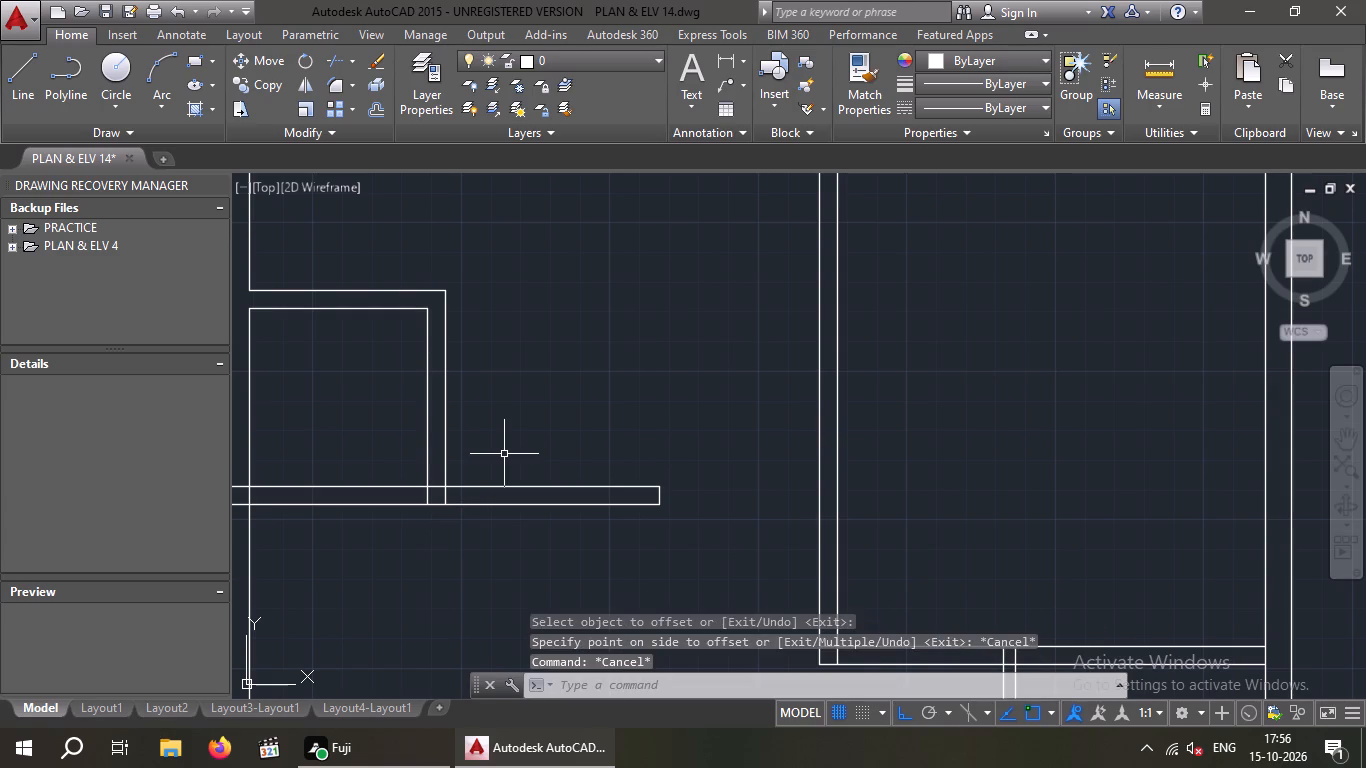
Offset the upper line of the small west room's south partition 3' north.
key("o")
key("Return")
type("3'")
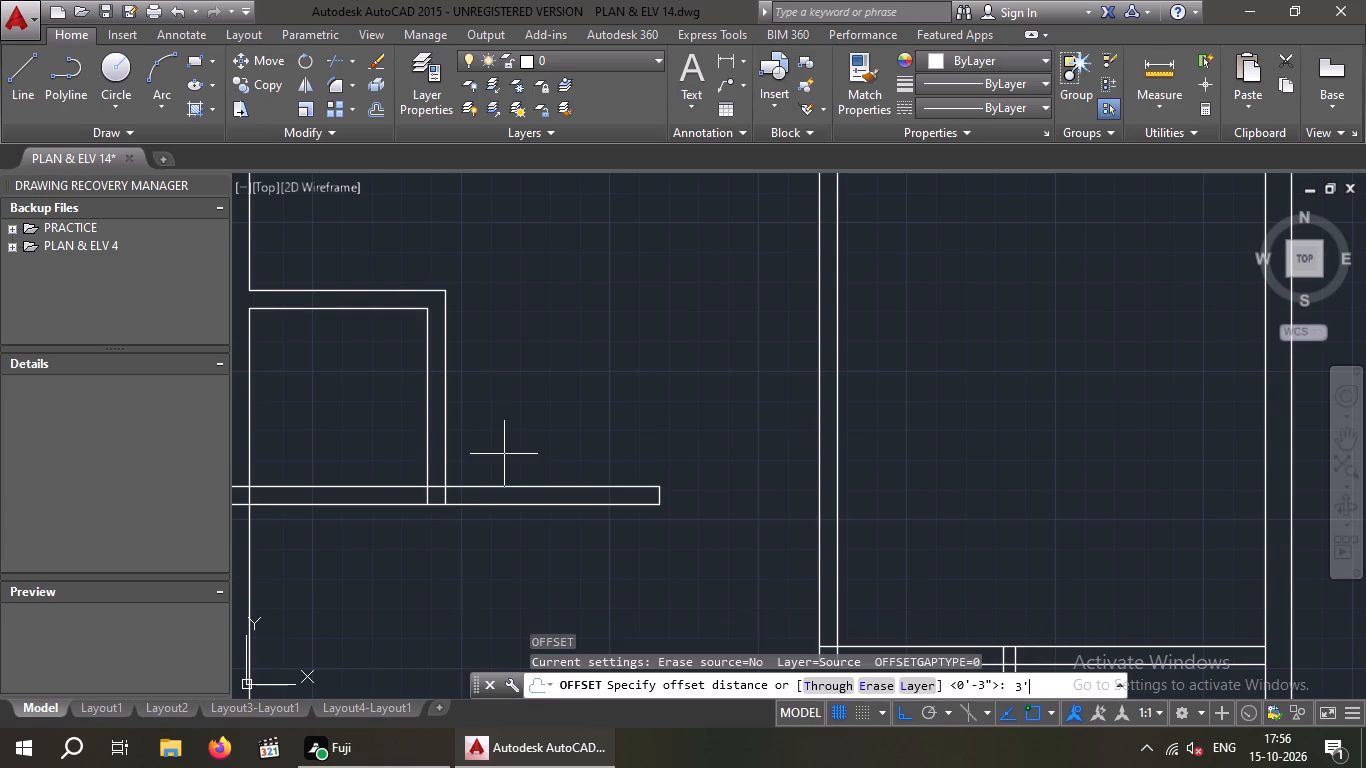
key("Return")
left_click_drag(503, 487, 504, 466)
left_click(505, 409)
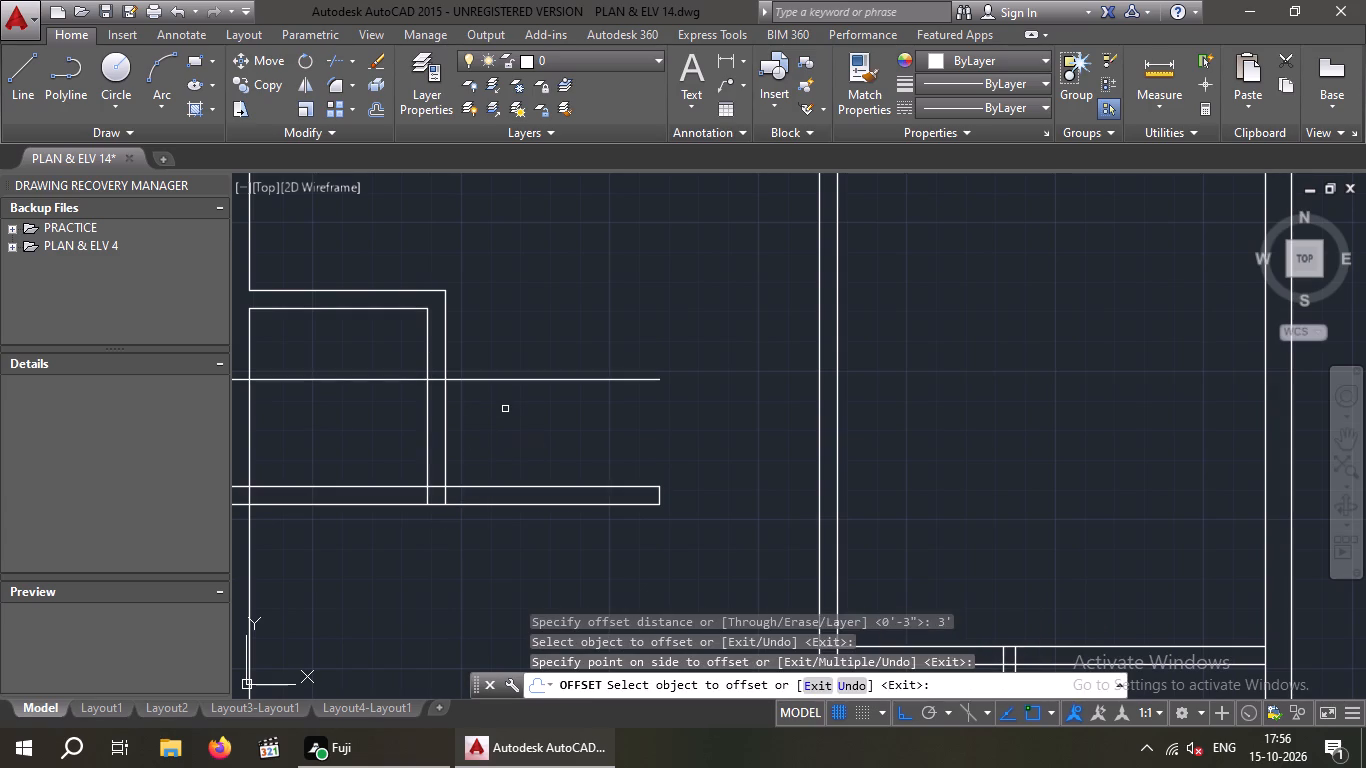
scroll(505, 409, "down", 1)
key("Escape")
key("Escape")
key("Escape")
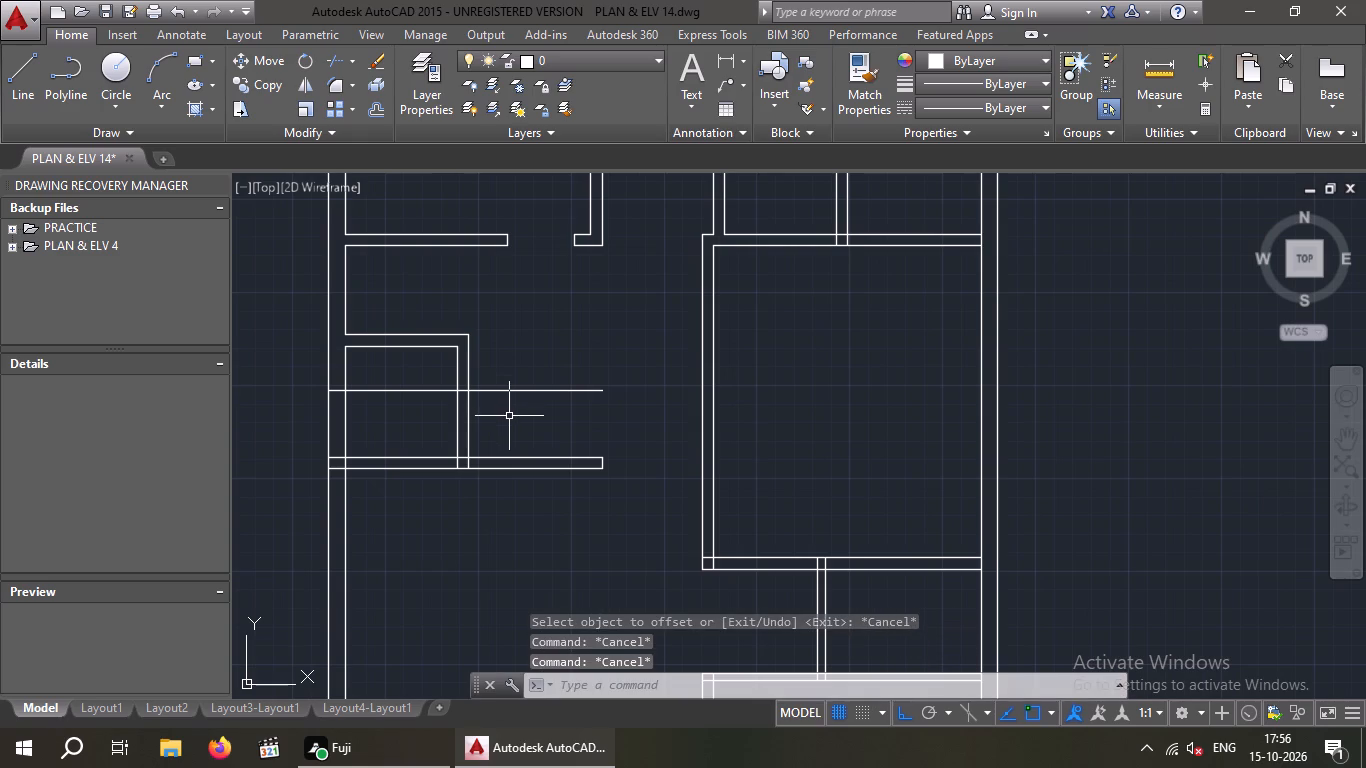
Trim a 3' door opening in the small west room's east partition, removing the offset line on both sides of it.
type("TR")
key("space")
key("space")
left_click(525, 425)
left_click(509, 377)
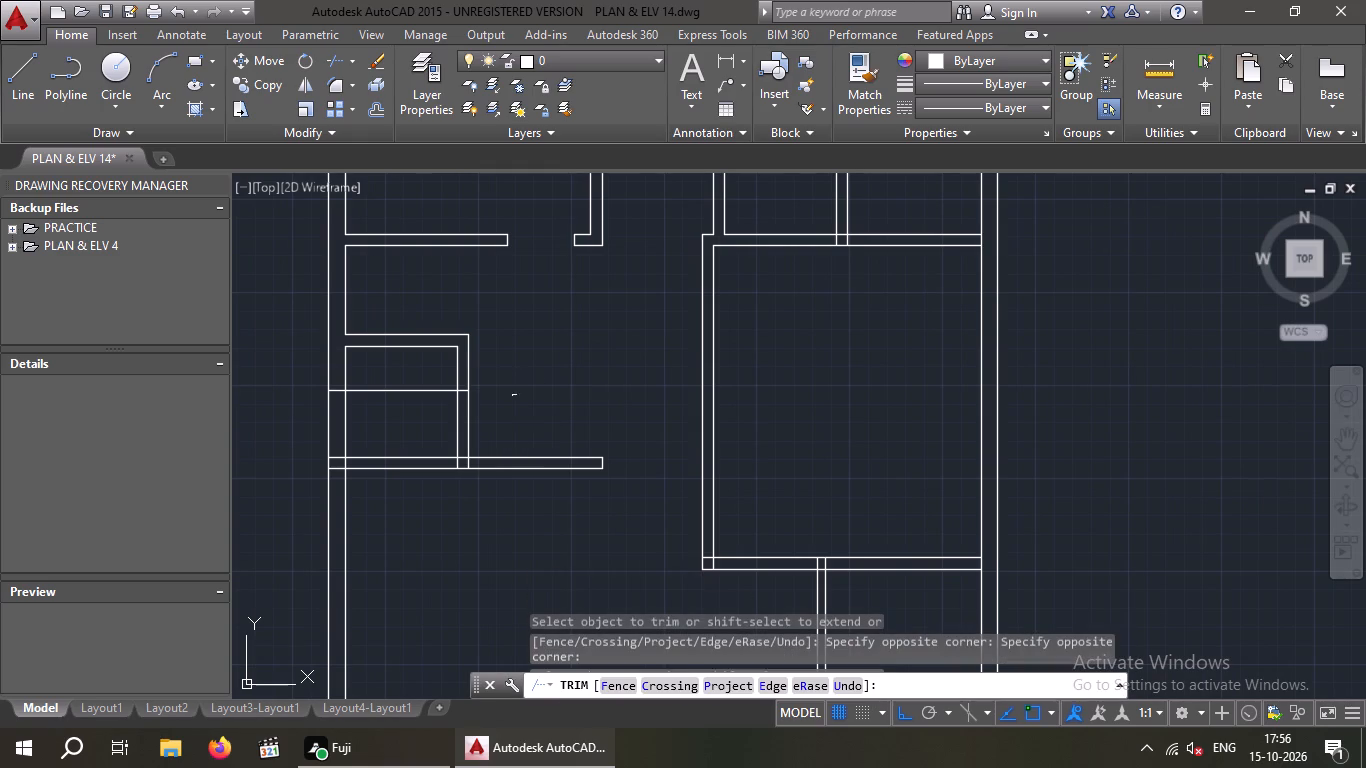
left_click_drag(501, 424, 470, 436)
left_click(423, 443)
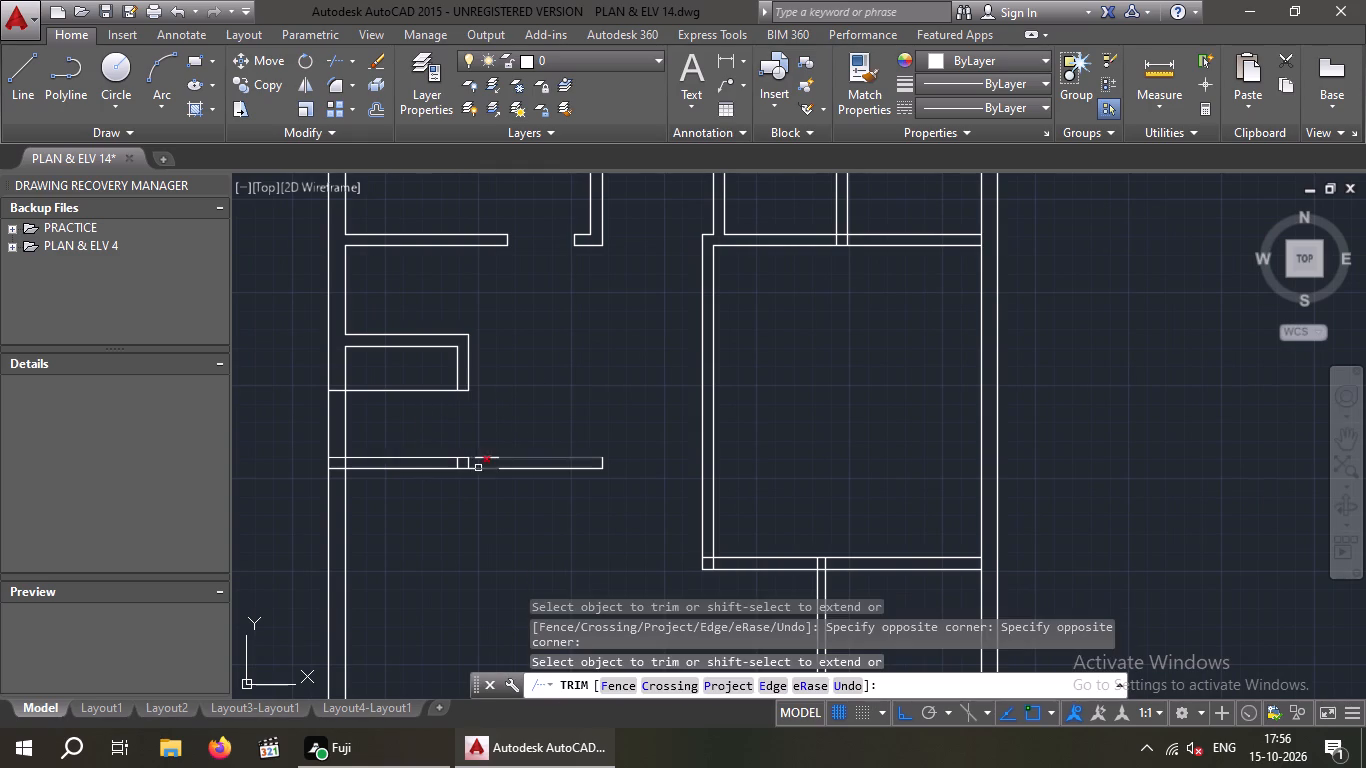
left_click(413, 423)
left_click(389, 381)
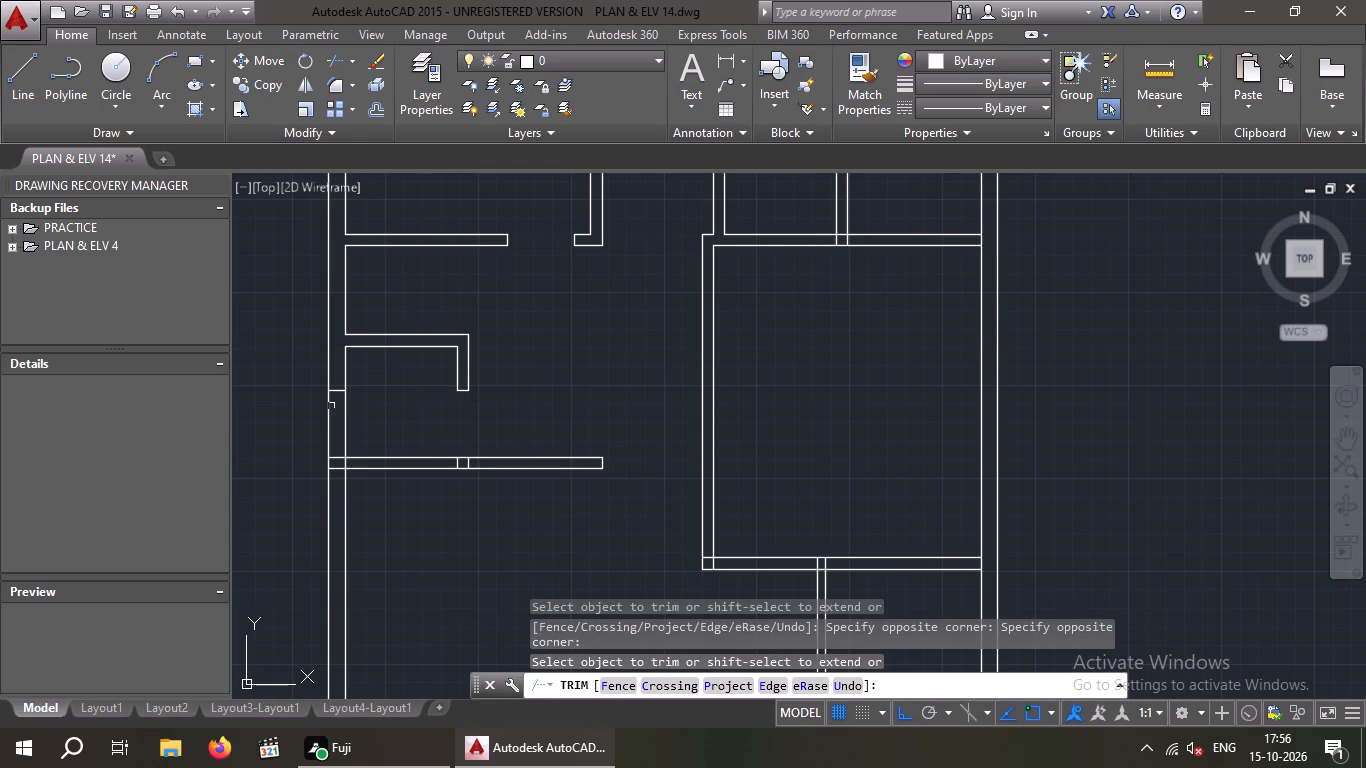
Trim the overlapping lines where the small west room's south partition meets the west exterior wall.
scroll(331, 484, "up", 2)
left_click_drag(340, 482, 344, 460)
left_click(349, 405)
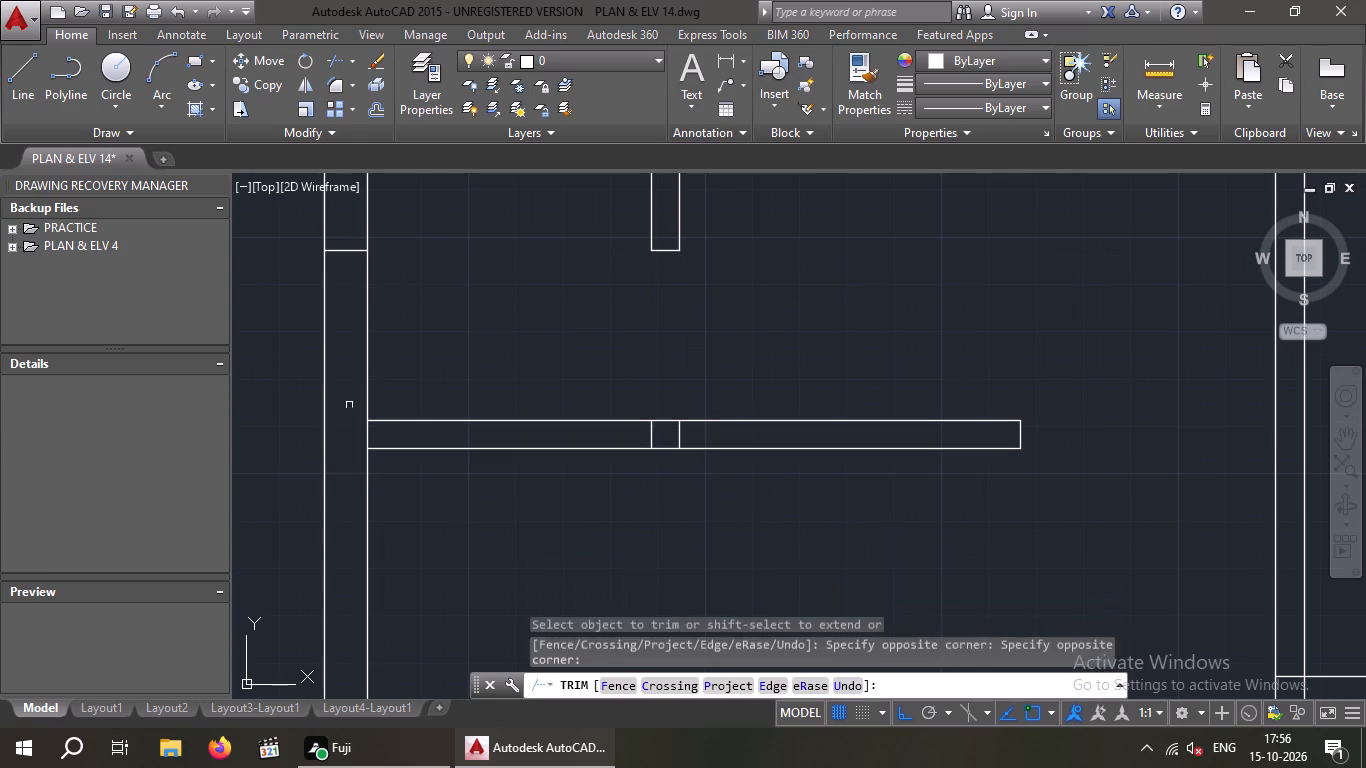
left_click_drag(393, 435, 349, 436)
left_click(341, 436)
scroll(364, 433, "down", 1)
key("Escape")
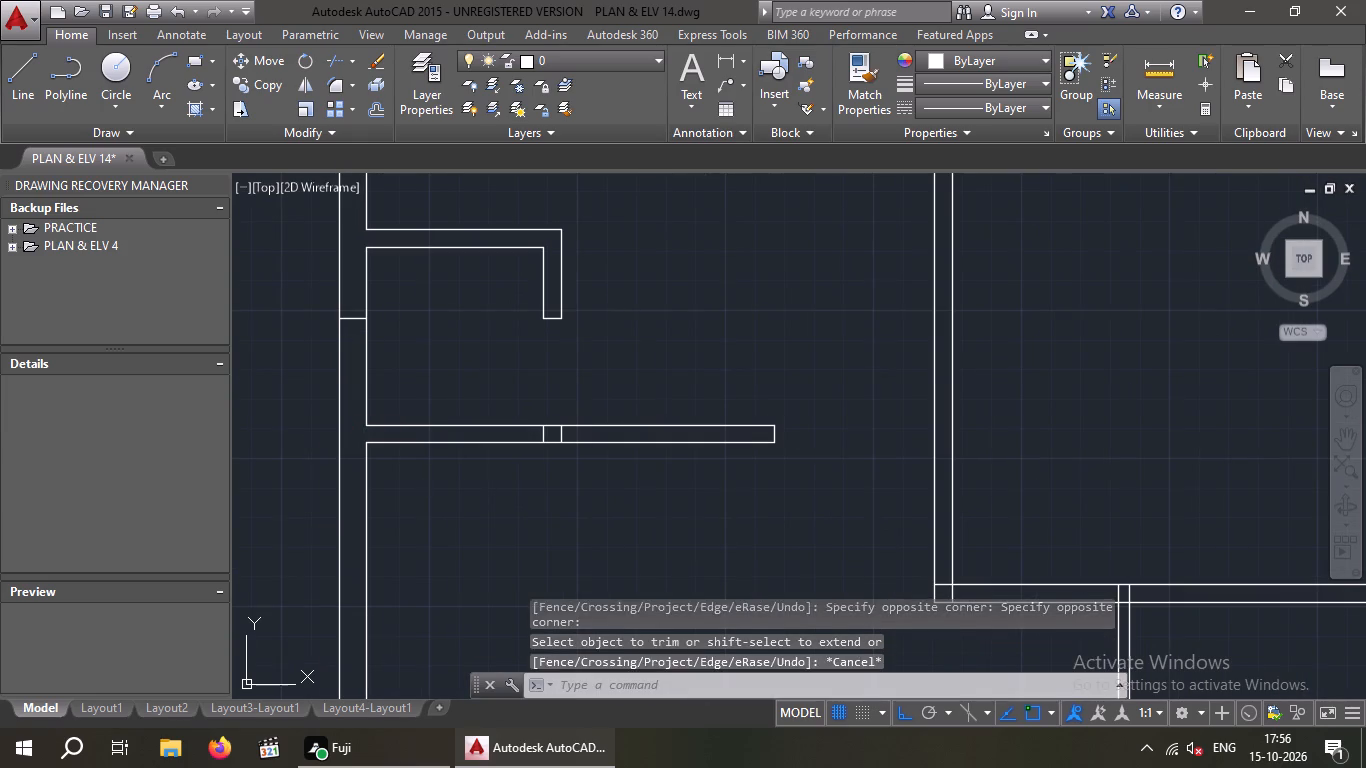
key("Escape")
Erase the two leftover line pieces inside the small west room's south partition and the one crossing the west exterior wall.
scroll(507, 486, "up", 1)
left_click_drag(606, 405, 573, 406)
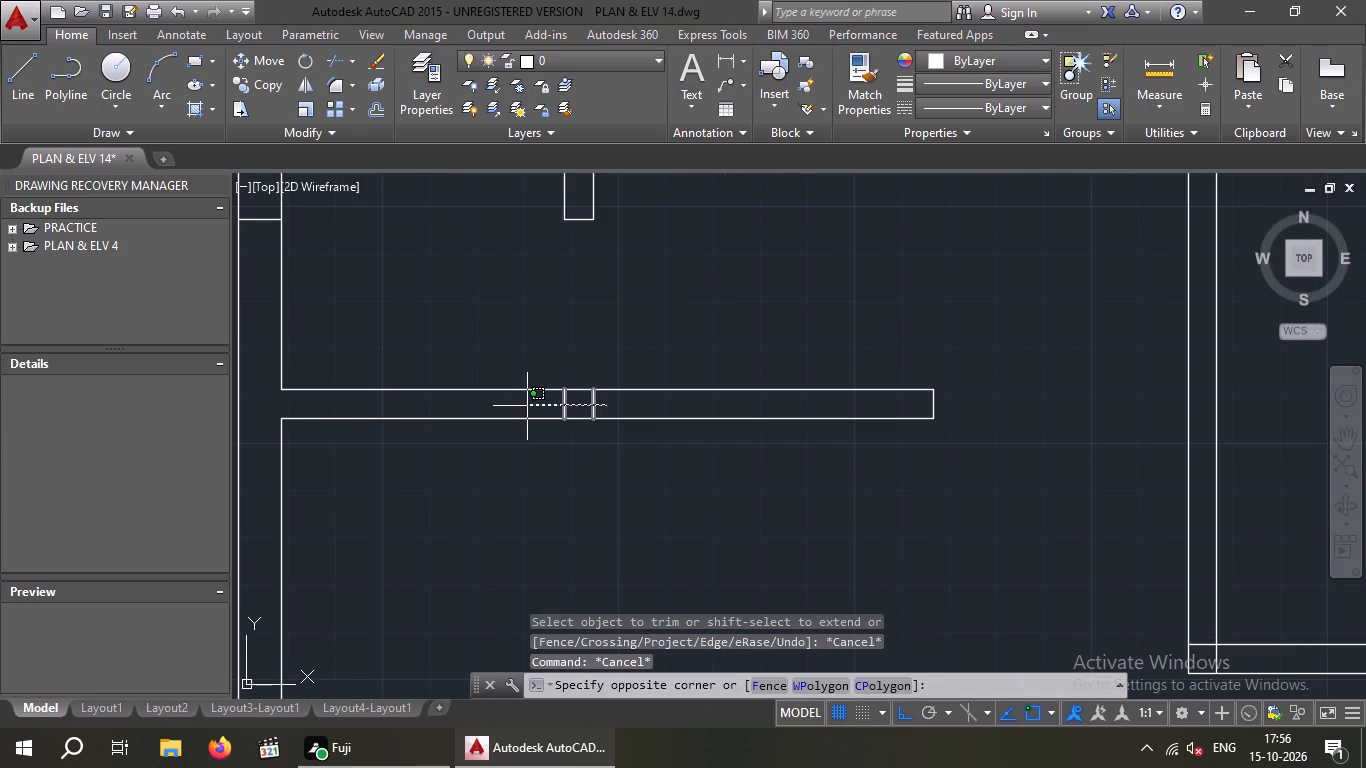
left_click(527, 406)
scroll(465, 448, "down", 1)
left_click(333, 322)
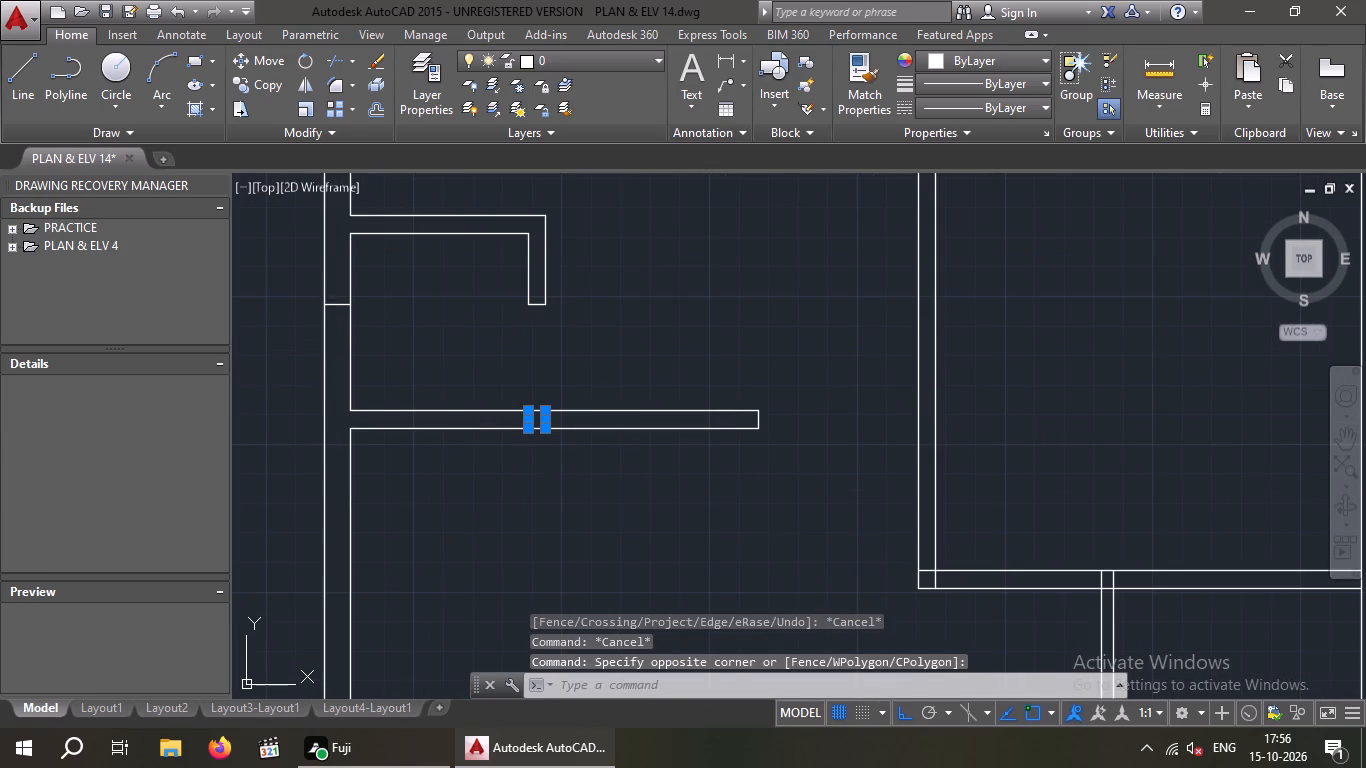
left_click(335, 294)
left_click(342, 318)
left_click(334, 296)
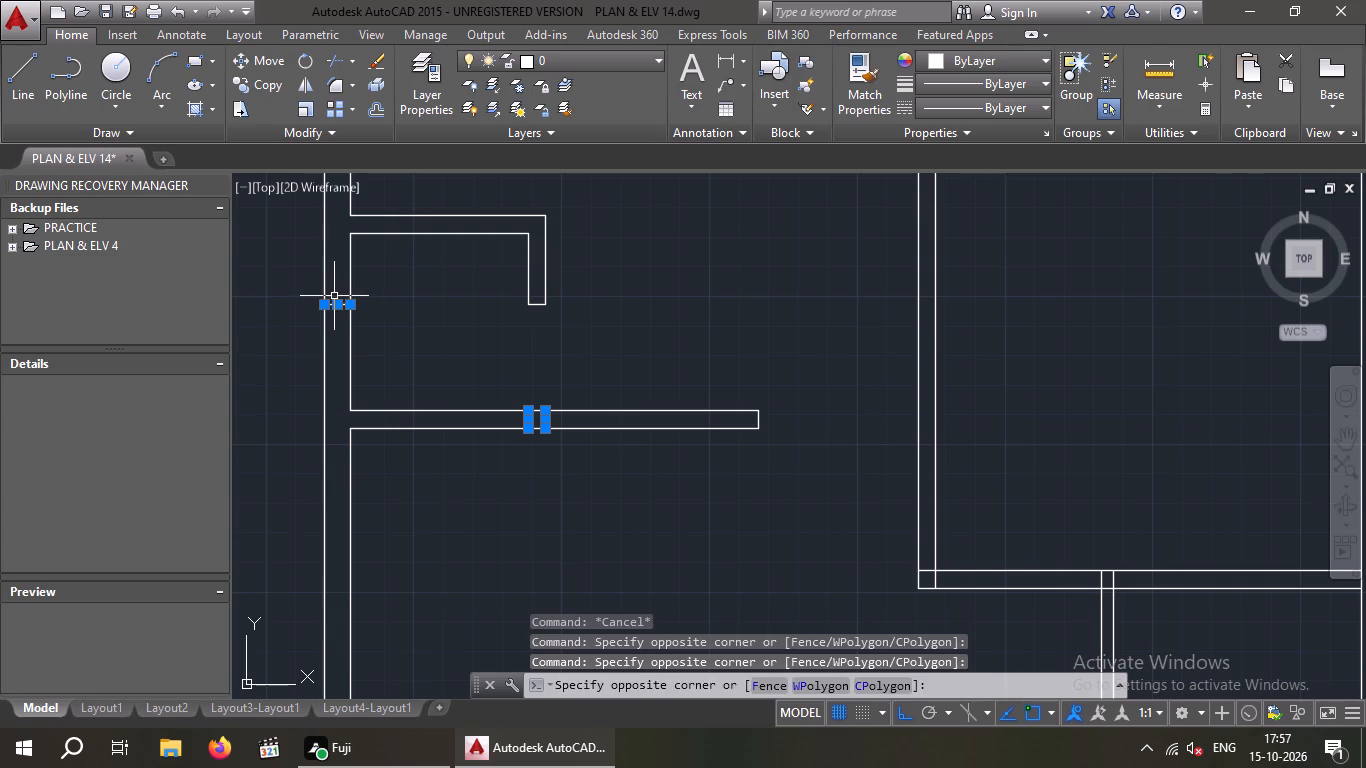
key("Delete")
Erase both lines of the north-south partition between the middle east room's north partition and the north exterior wall.
scroll(393, 336, "down", 3)
middle_click_drag(485, 349, 441, 380)
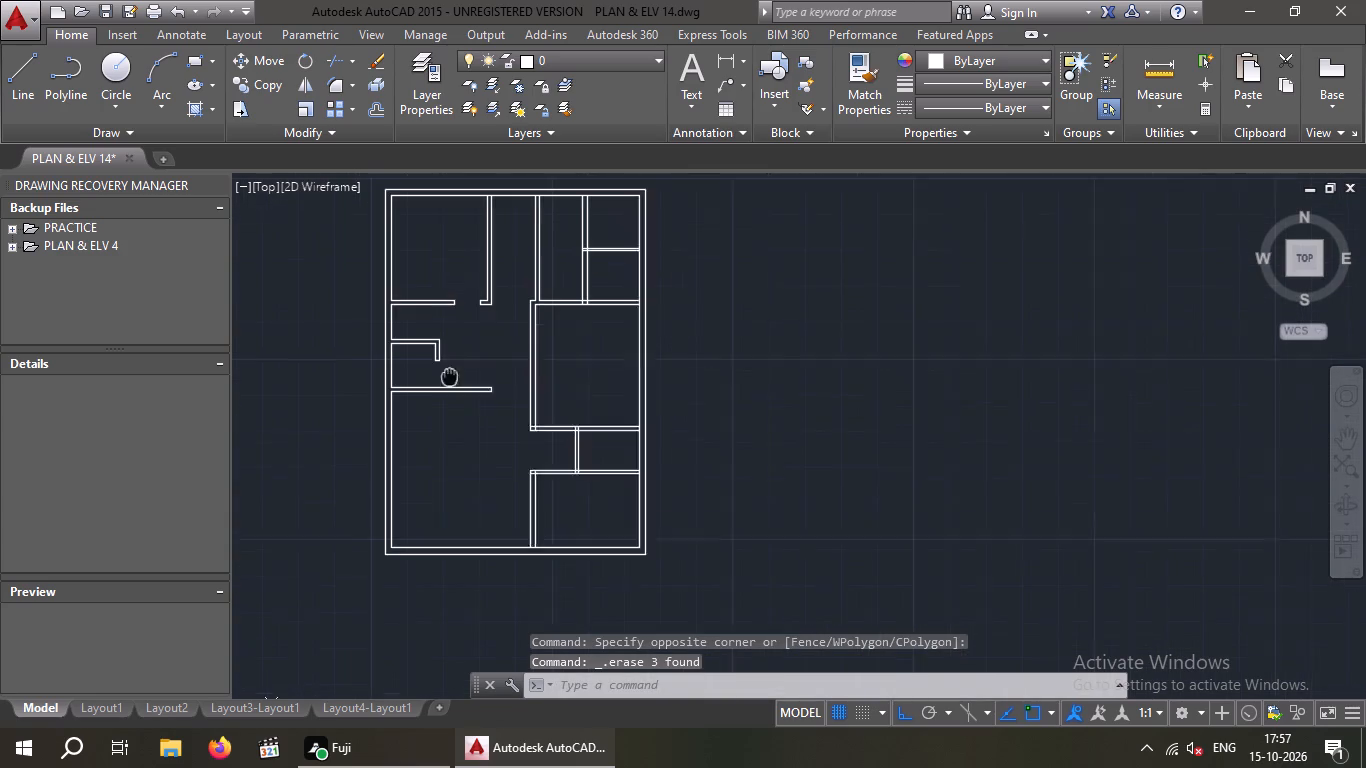
middle_click_drag(441, 380, 409, 399)
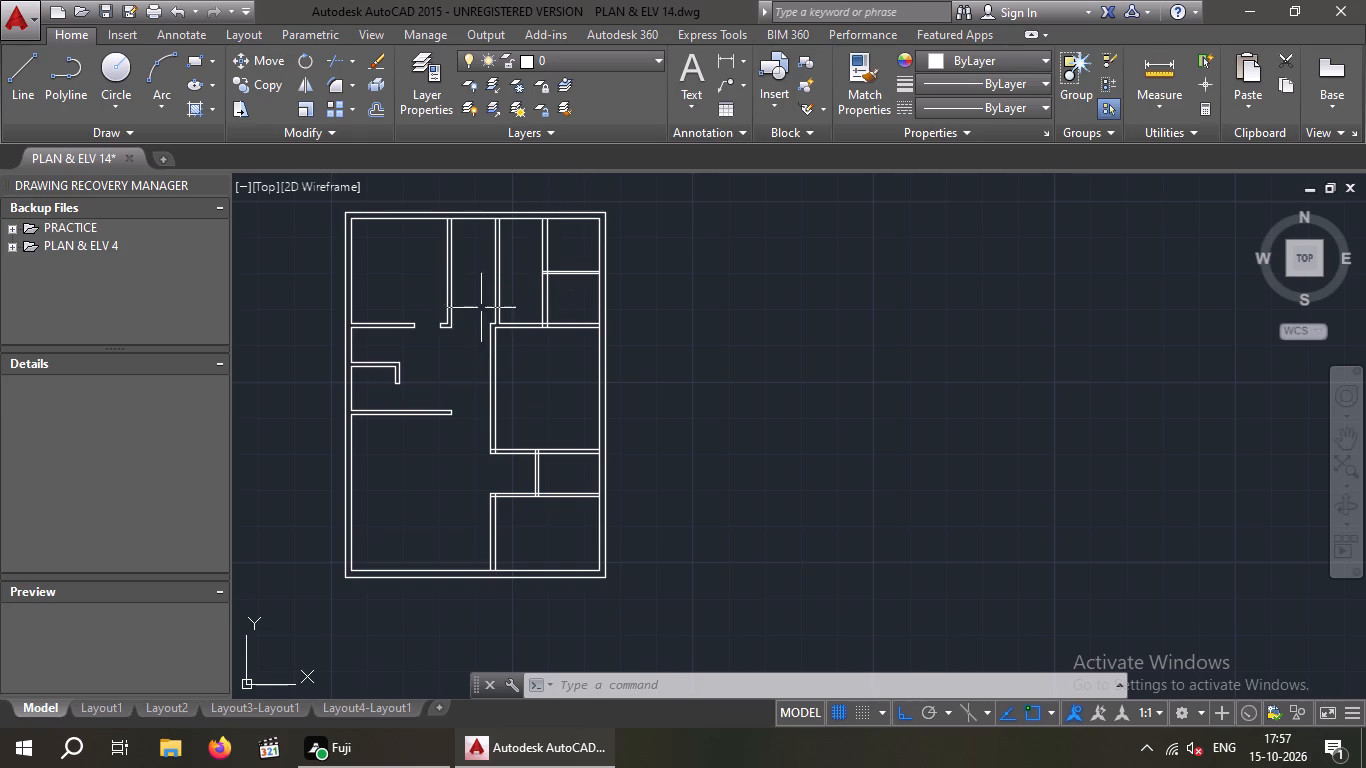
scroll(498, 297, "up", 2)
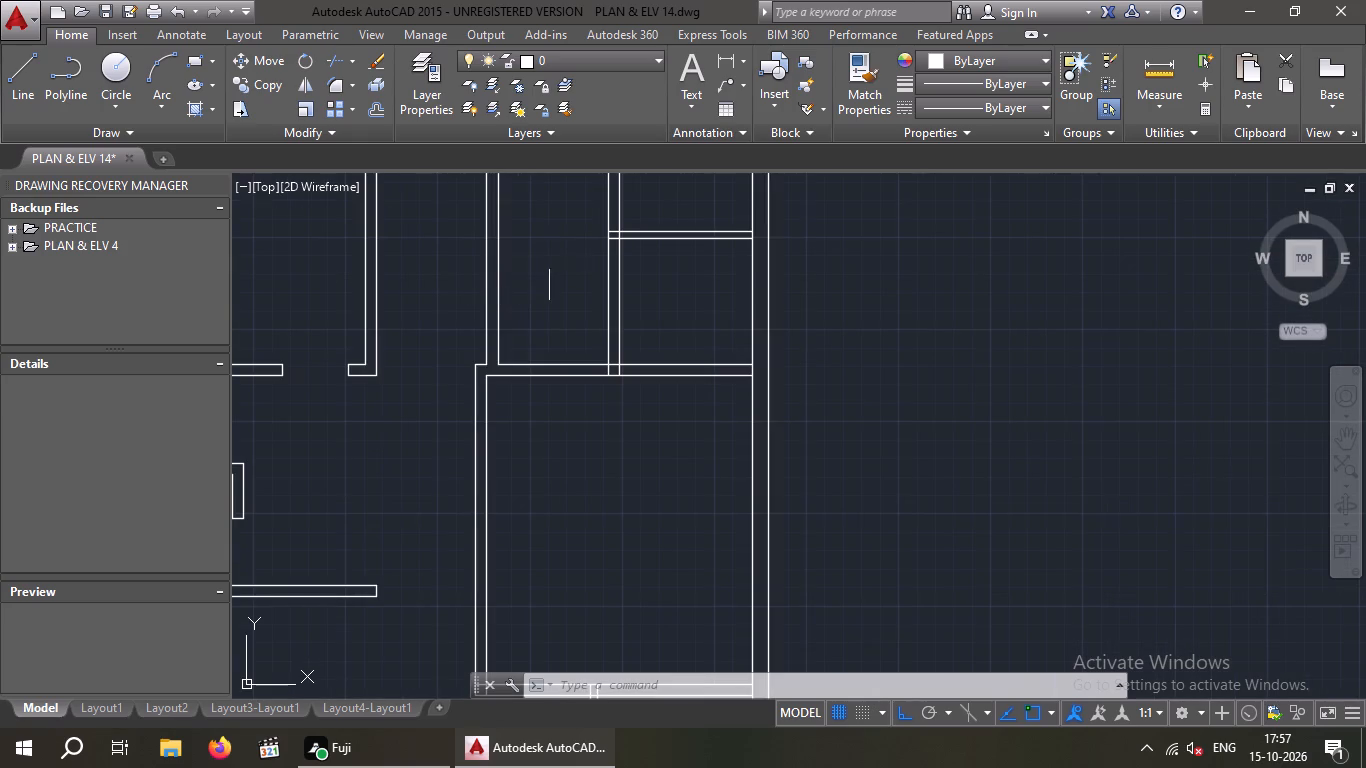
left_click_drag(549, 263, 492, 291)
left_click(451, 299)
key("Delete")
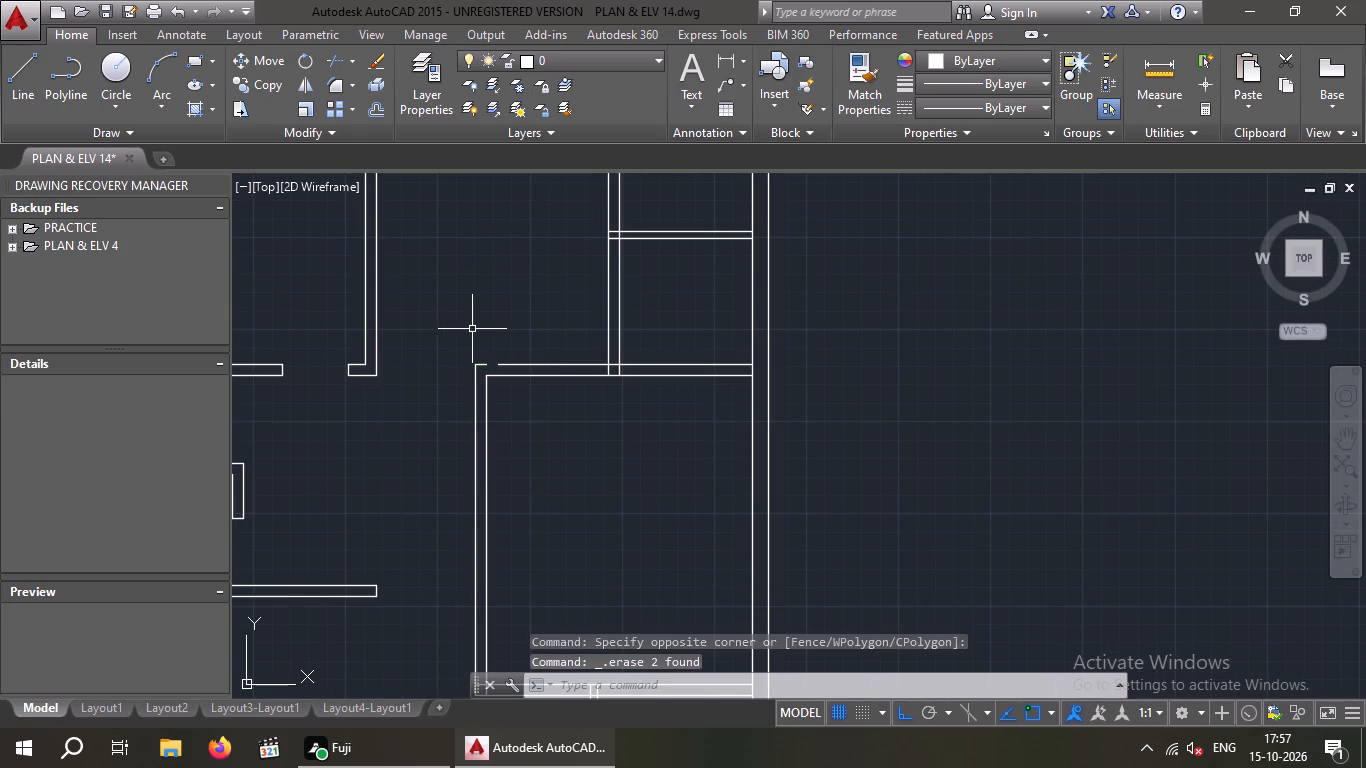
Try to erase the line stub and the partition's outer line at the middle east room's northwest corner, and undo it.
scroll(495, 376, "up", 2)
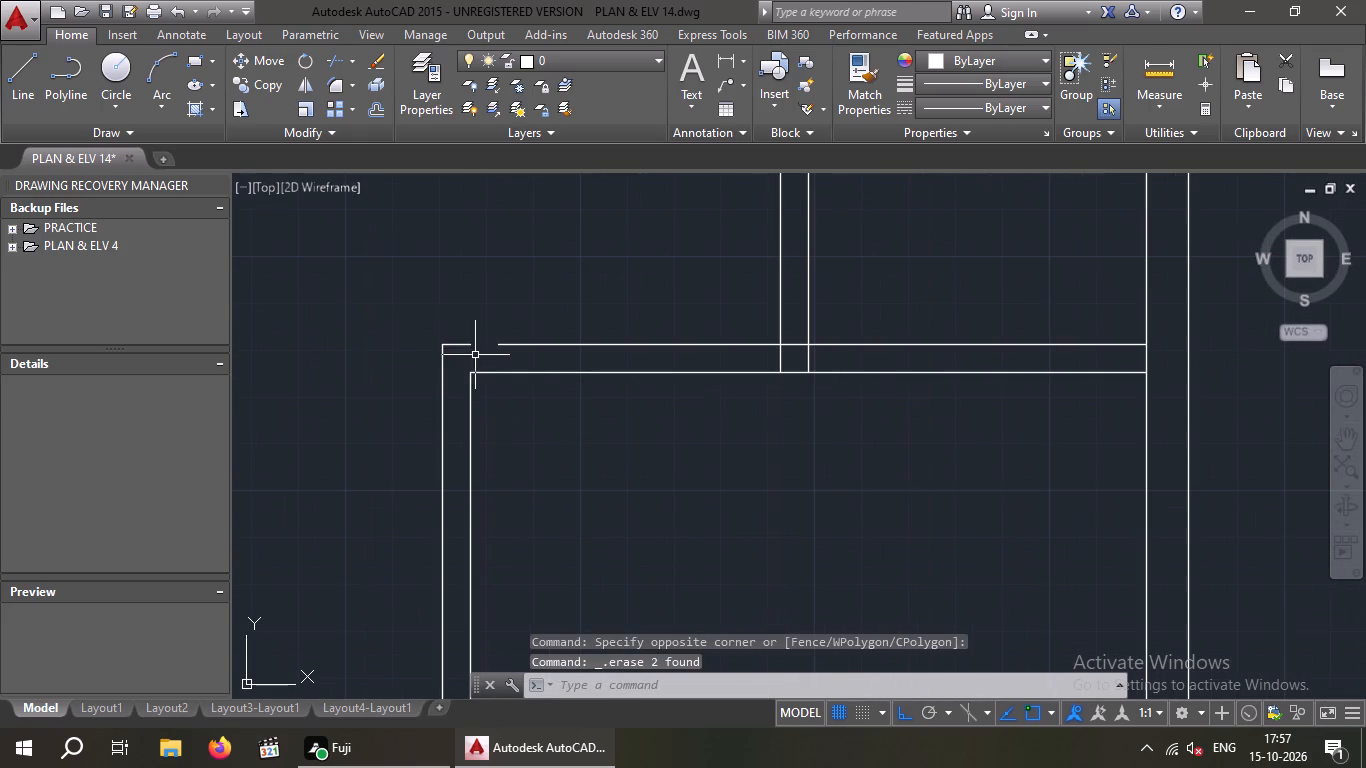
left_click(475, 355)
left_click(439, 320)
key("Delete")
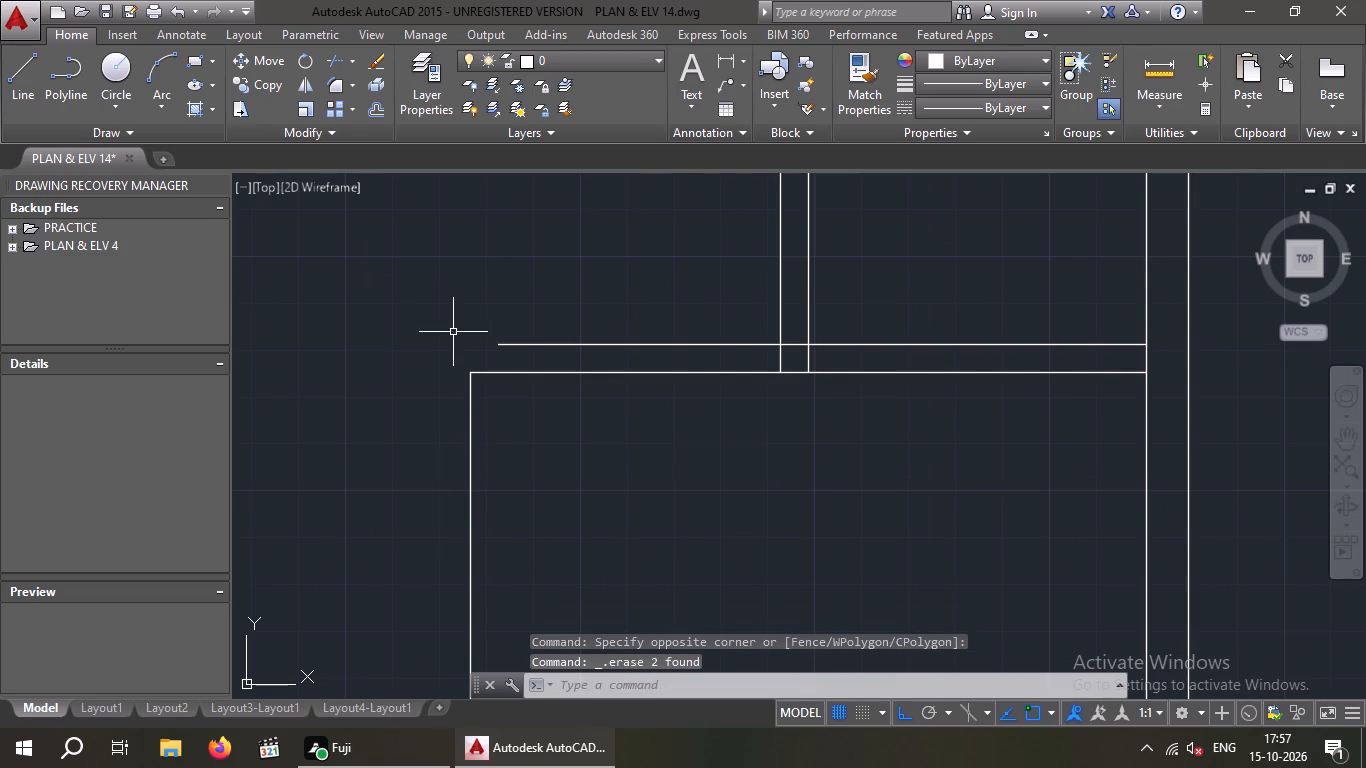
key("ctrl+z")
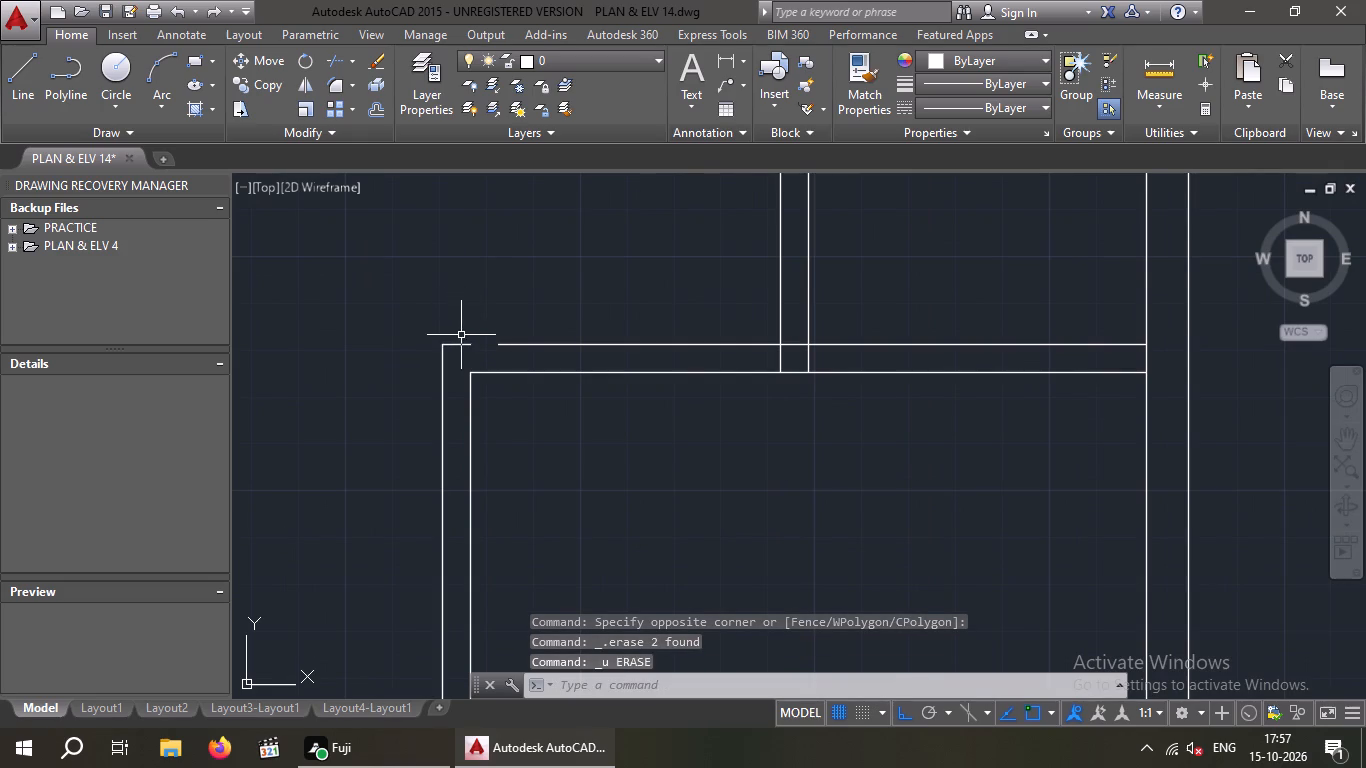
Erase only the short horizontal line stub at the middle east room's northwest corner.
key("Escape")
left_click(465, 345)
key("Delete")
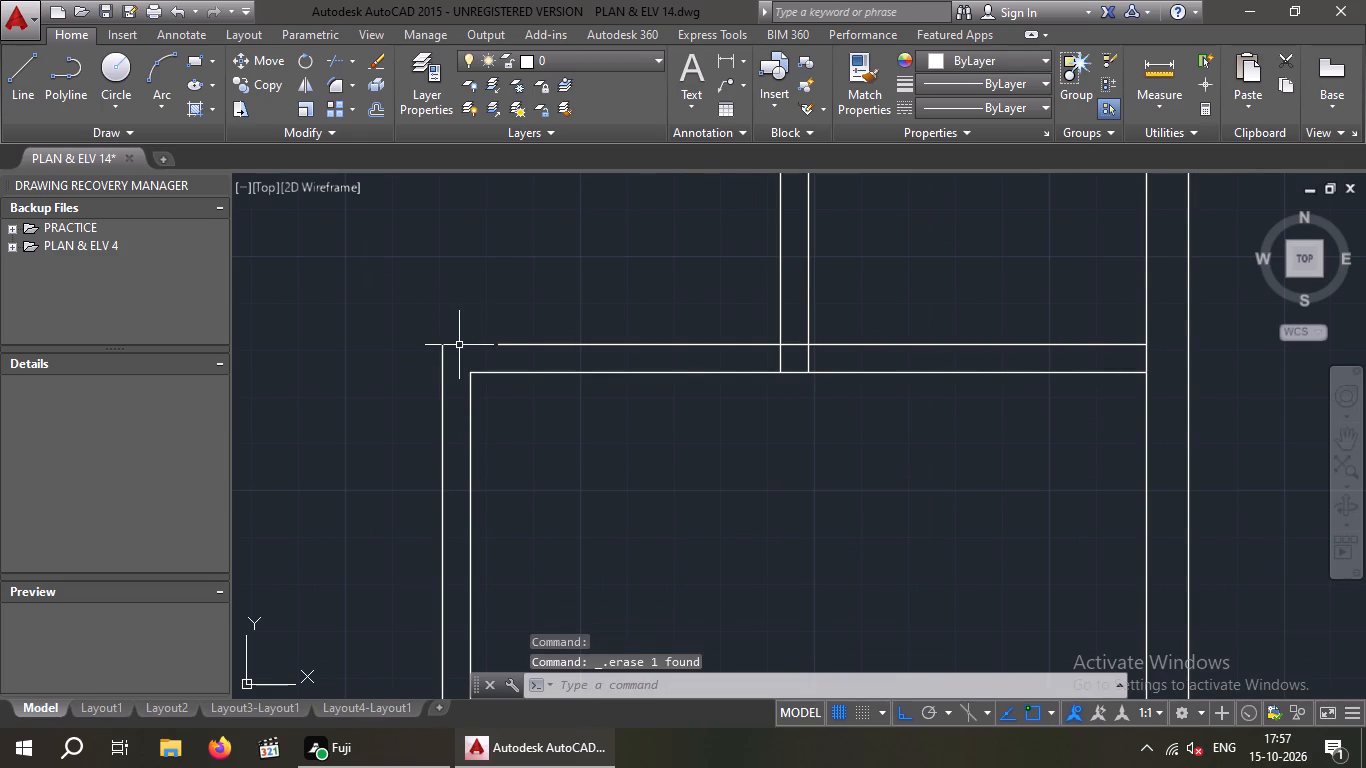
Extend both lines of the middle east room's west partition north to the north exterior wall.
middle_click_drag(475, 316, 477, 425)
scroll(497, 387, "down", 2)
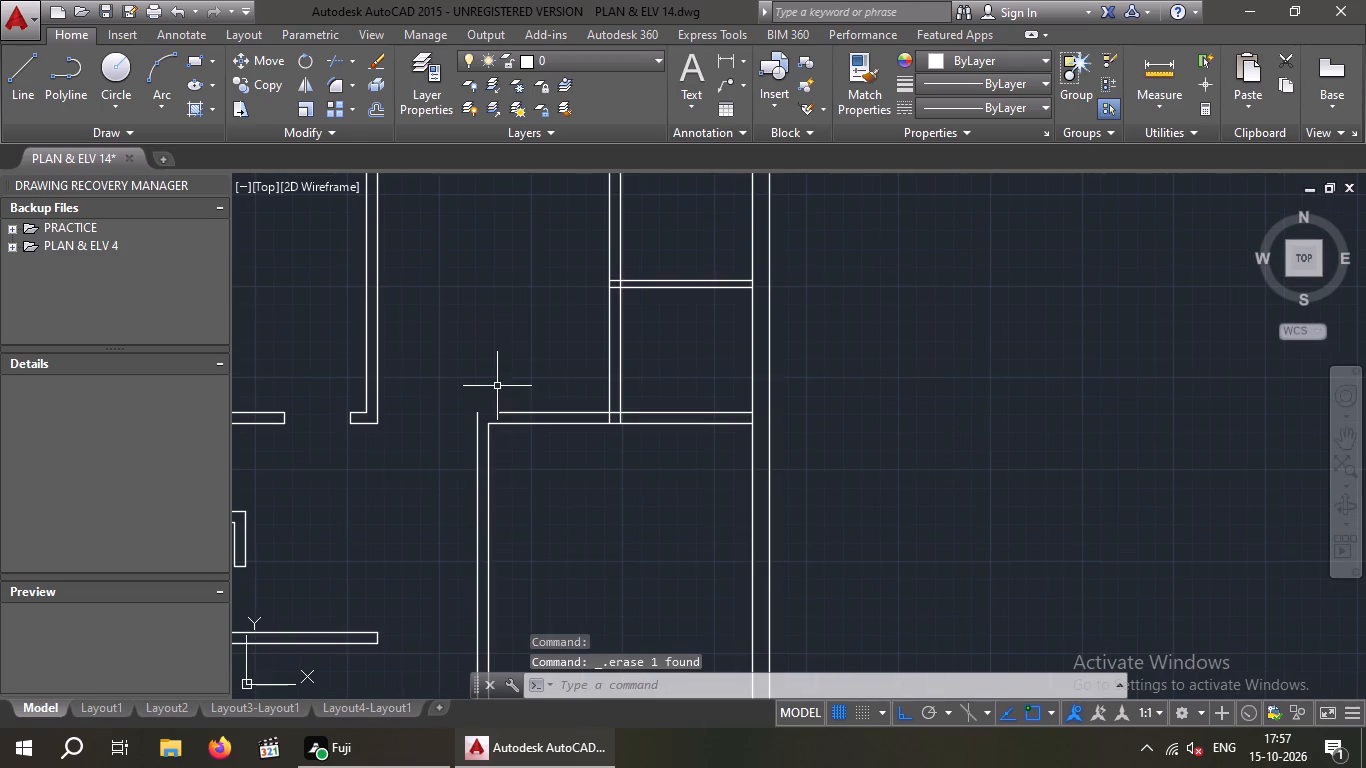
scroll(498, 344, "down", 2)
middle_click_drag(498, 344, 498, 371)
type("EX")
key("space")
key("space")
scroll(455, 483, "up", 2)
left_click_drag(648, 361, 510, 385)
scroll(509, 385, "up", 1)
scroll(509, 385, "down", 3)
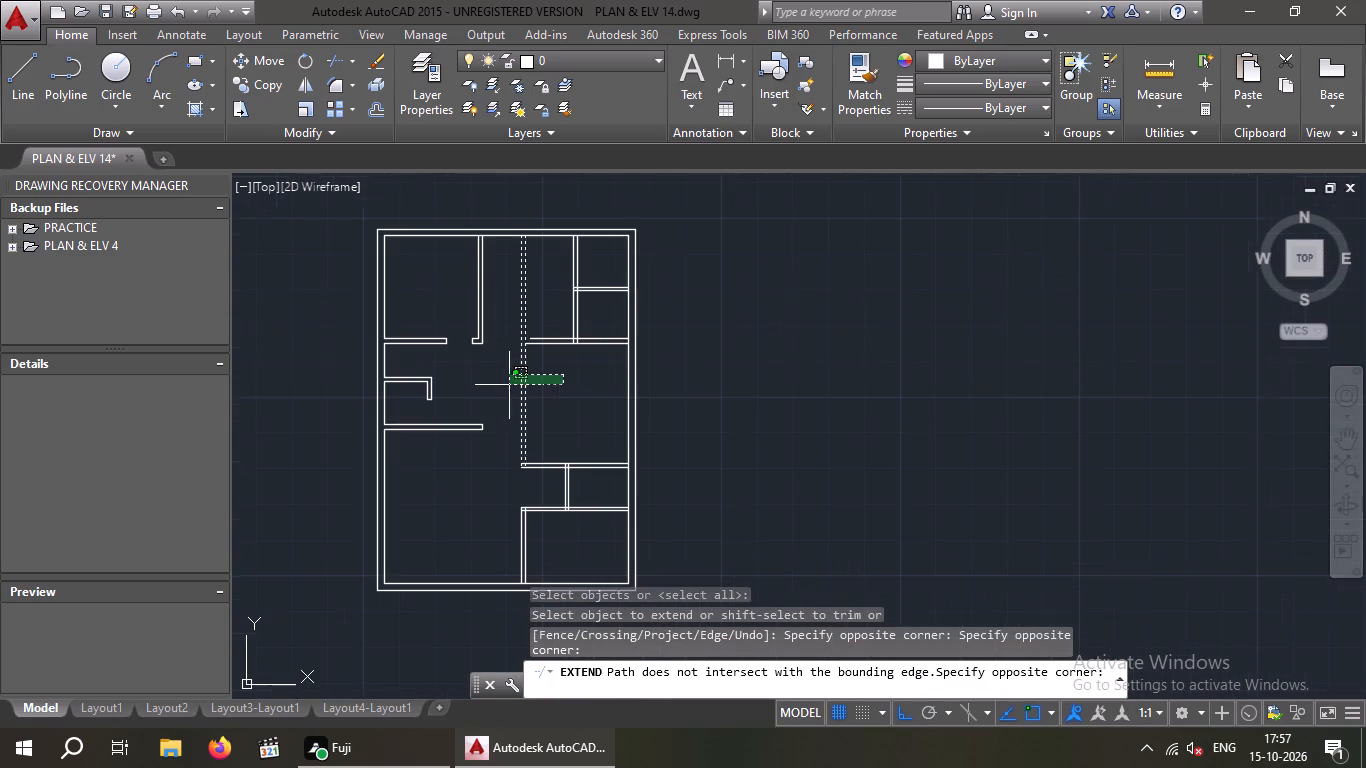
left_click(509, 385)
key("Escape")
key("Escape")
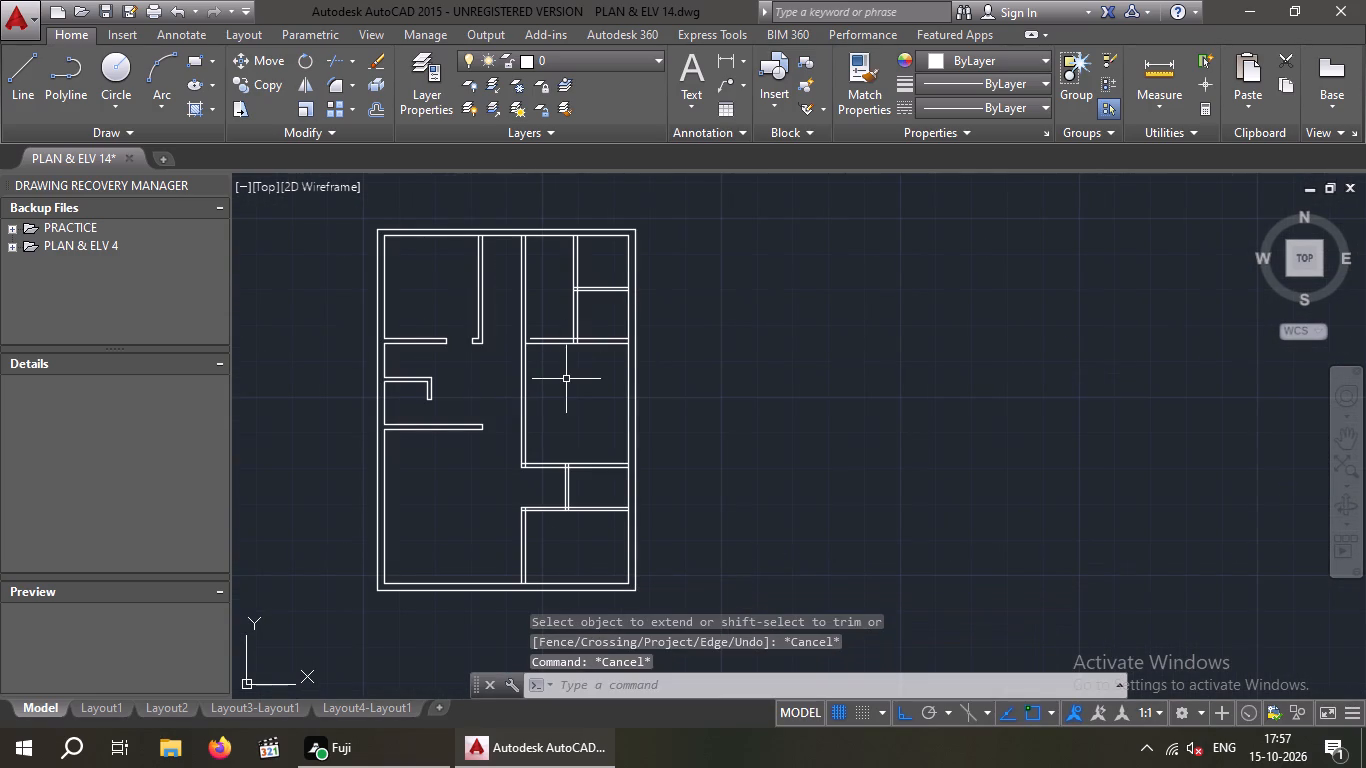
Extend both lines of the middle east room's north partition west to the outer line of the room's west partition.
type("EX")
key("space")
scroll(548, 355, "up", 2)
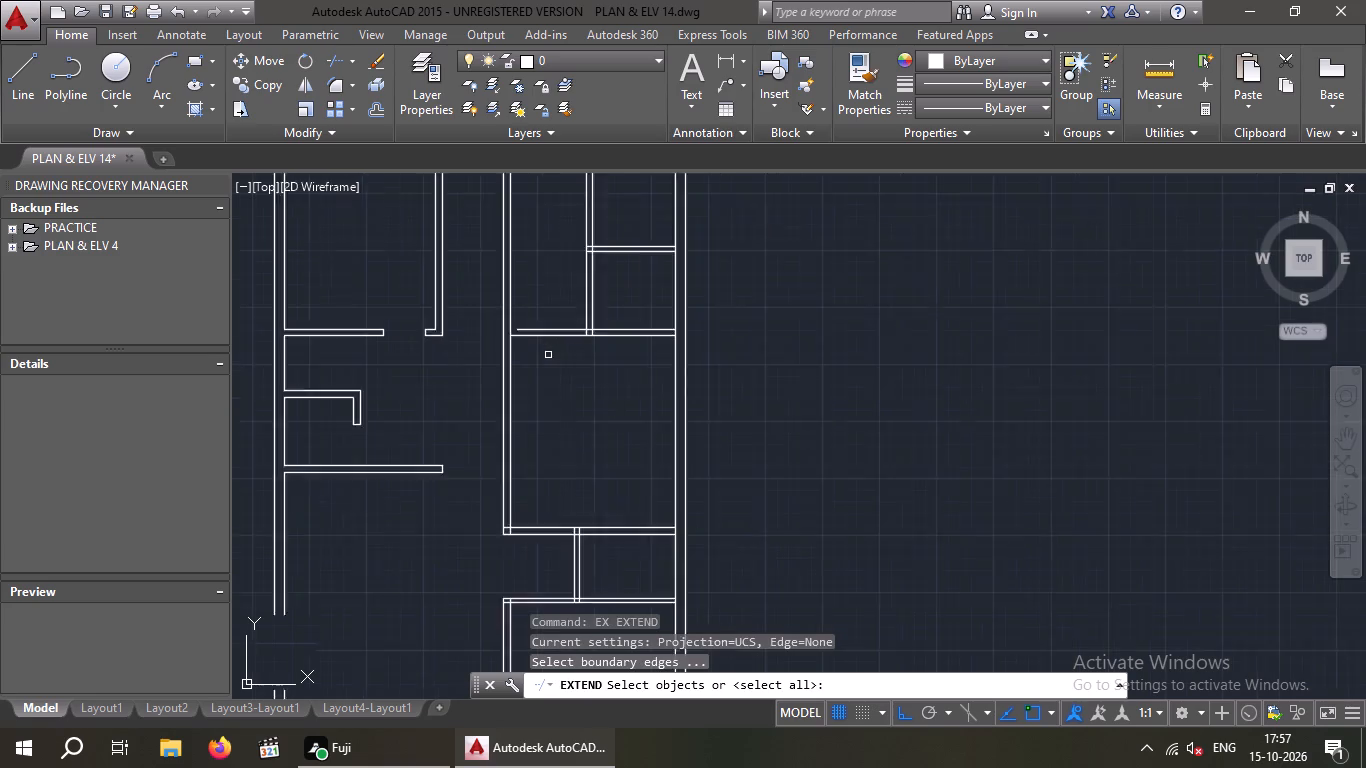
key("space")
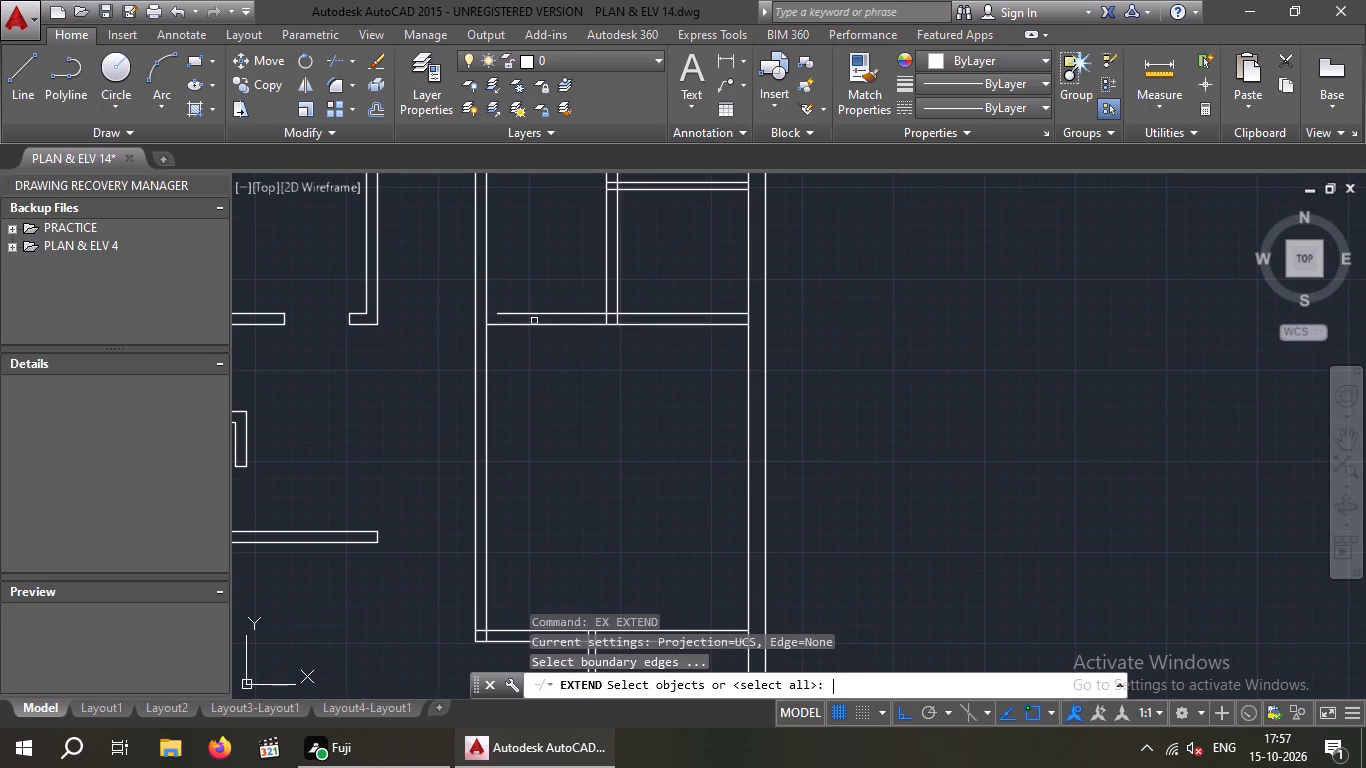
left_click(525, 313)
left_click_drag(549, 363, 531, 332)
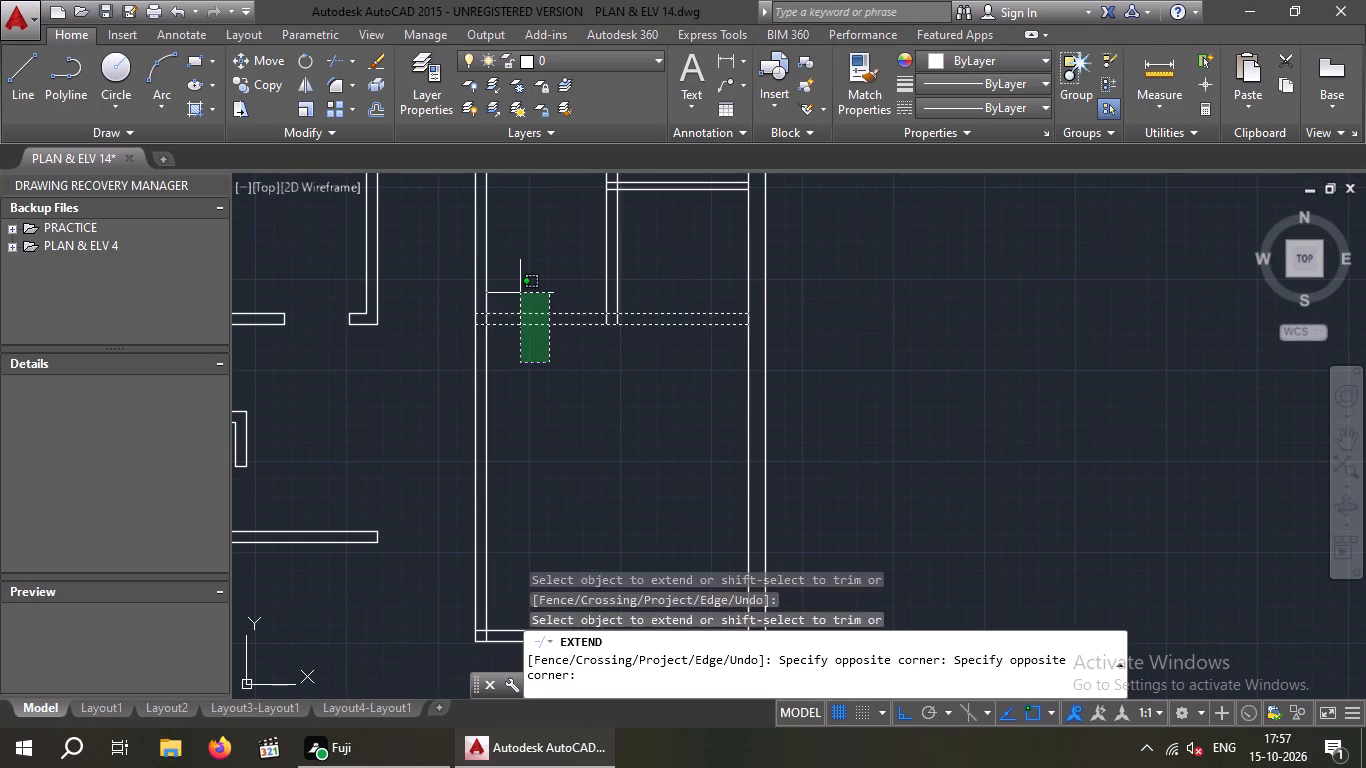
left_click(520, 292)
scroll(533, 348, "down", 1)
middle_click(537, 358)
scroll(537, 358, "down", 1)
key("Escape")
key("Escape")
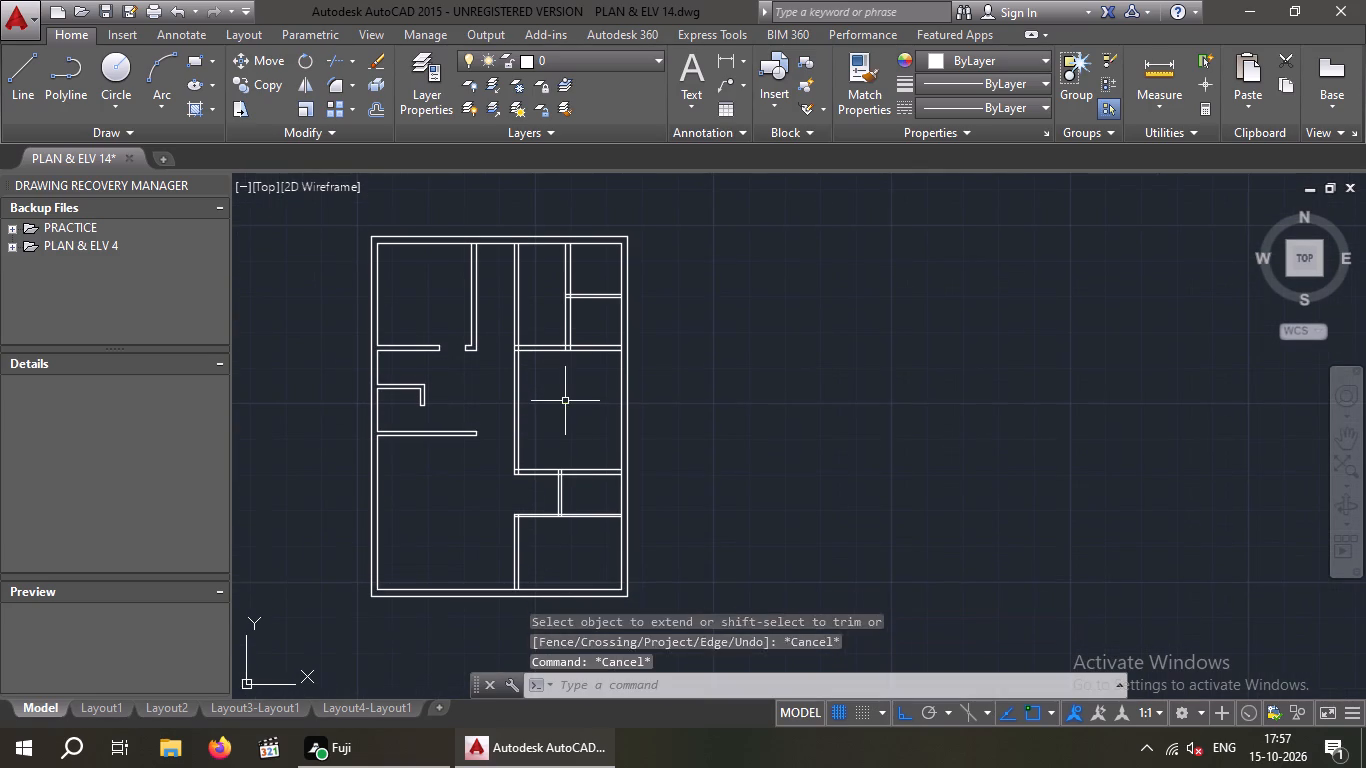
key("Escape")
key("Escape")
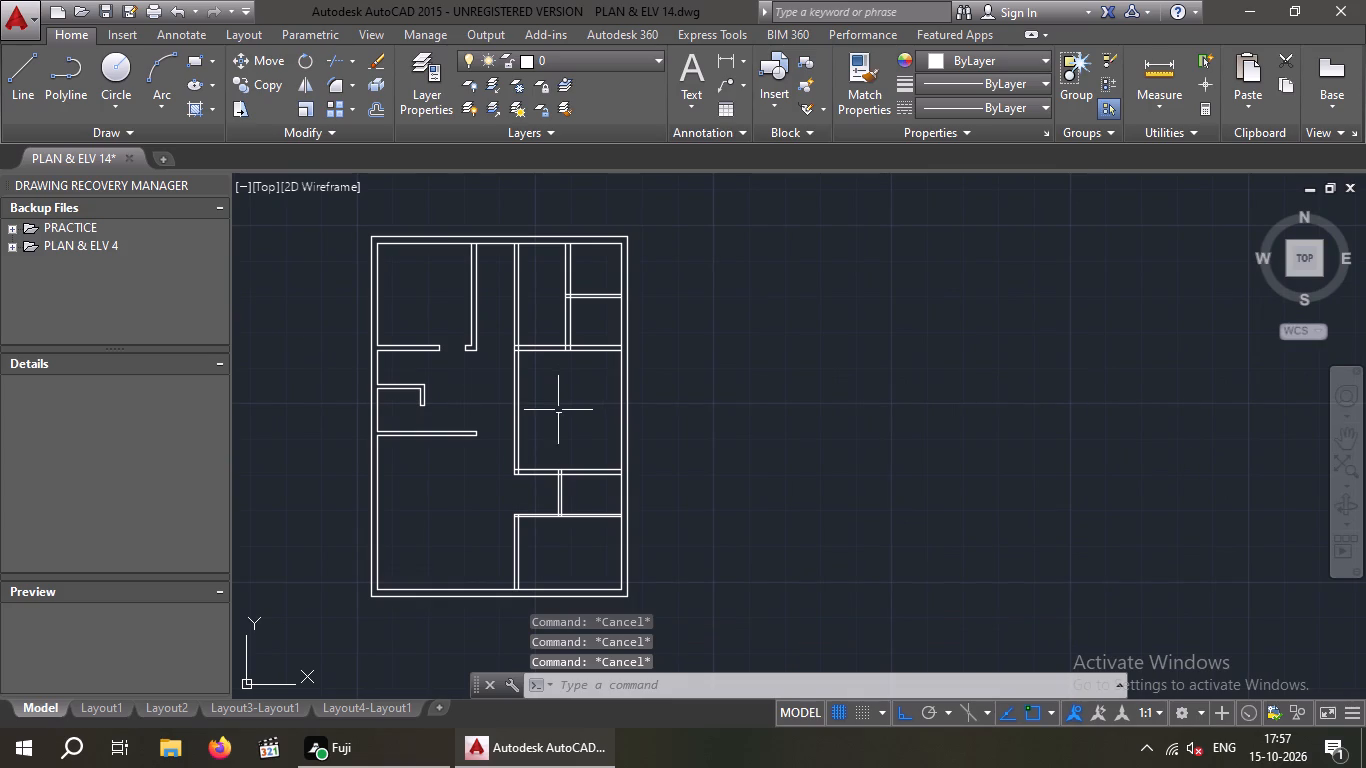
Offset the west line of the short partition between the middle and southeast rooms 6" to the west.
scroll(542, 503, "up", 3)
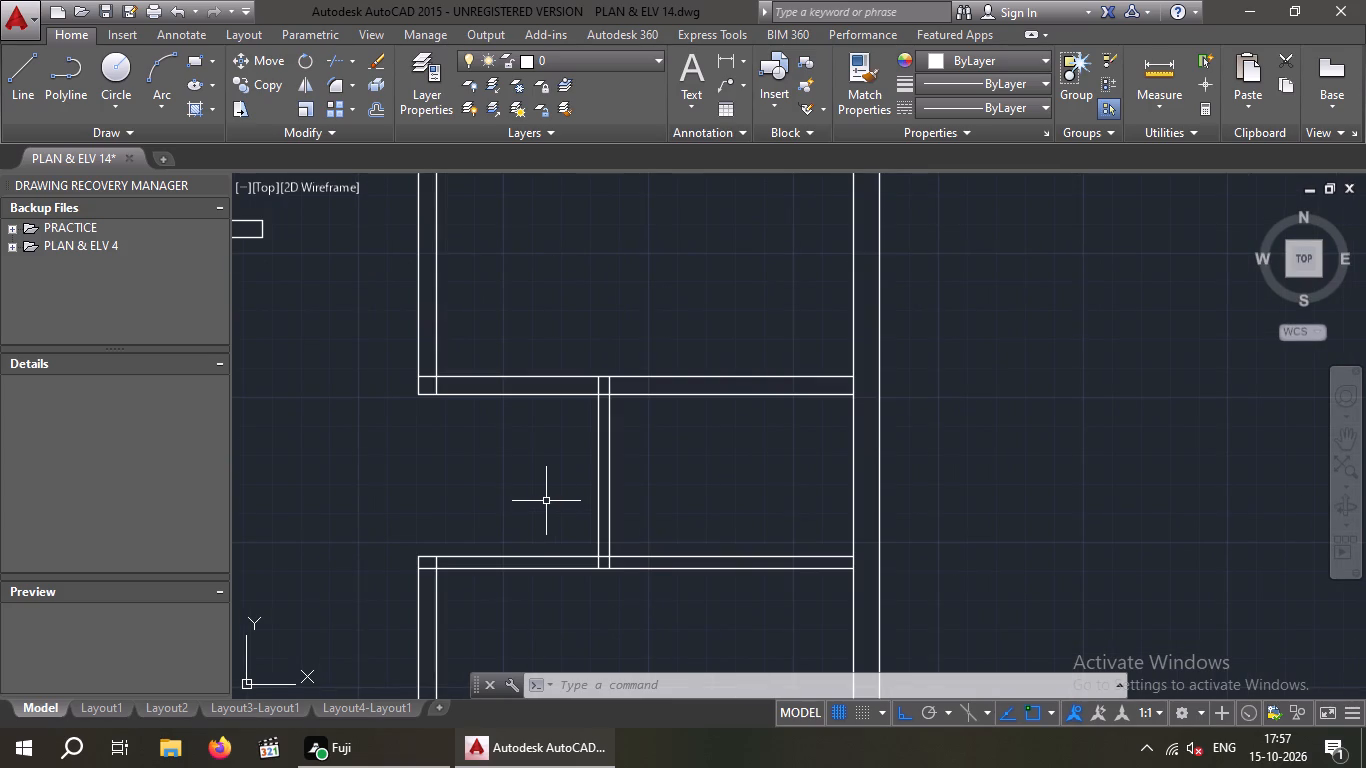
key("Escape")
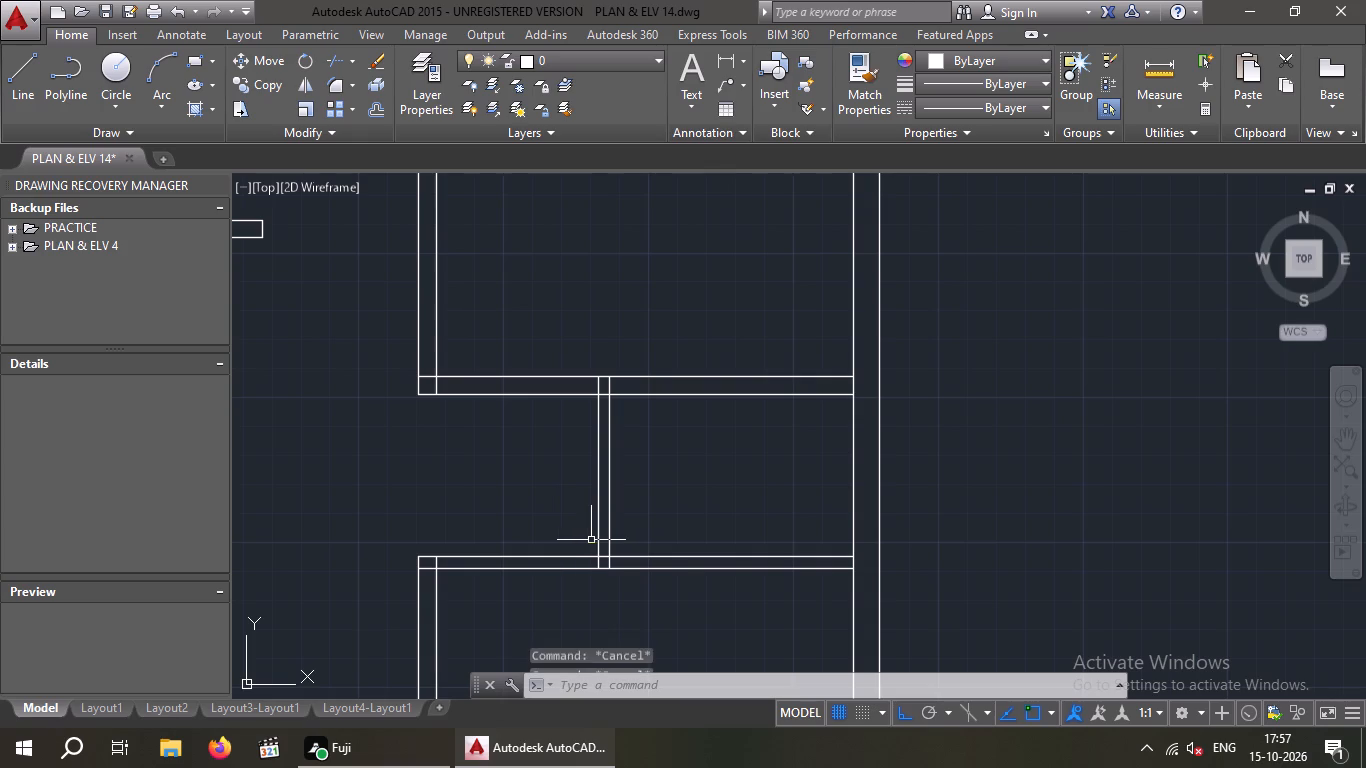
key("o")
key("Return")
key("6")
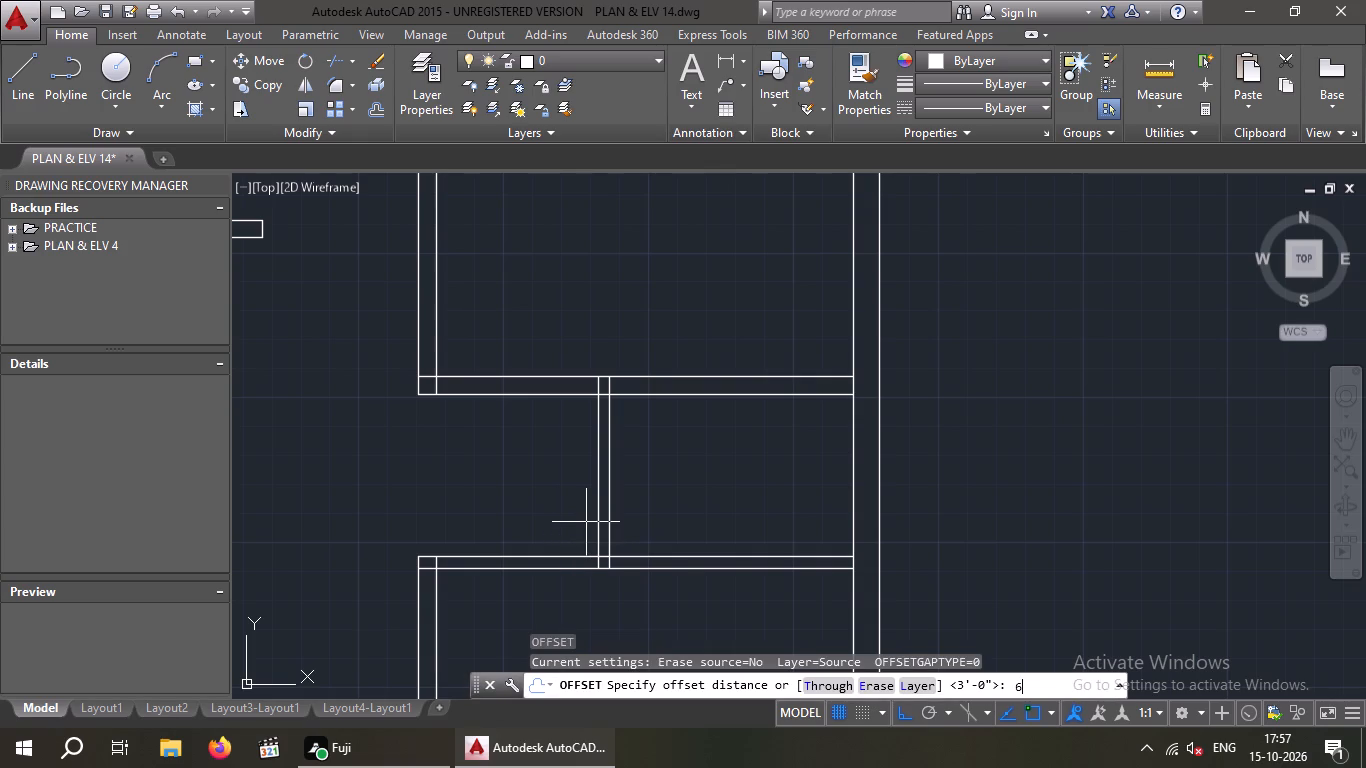
key("shift+quotedbl")
key("Return")
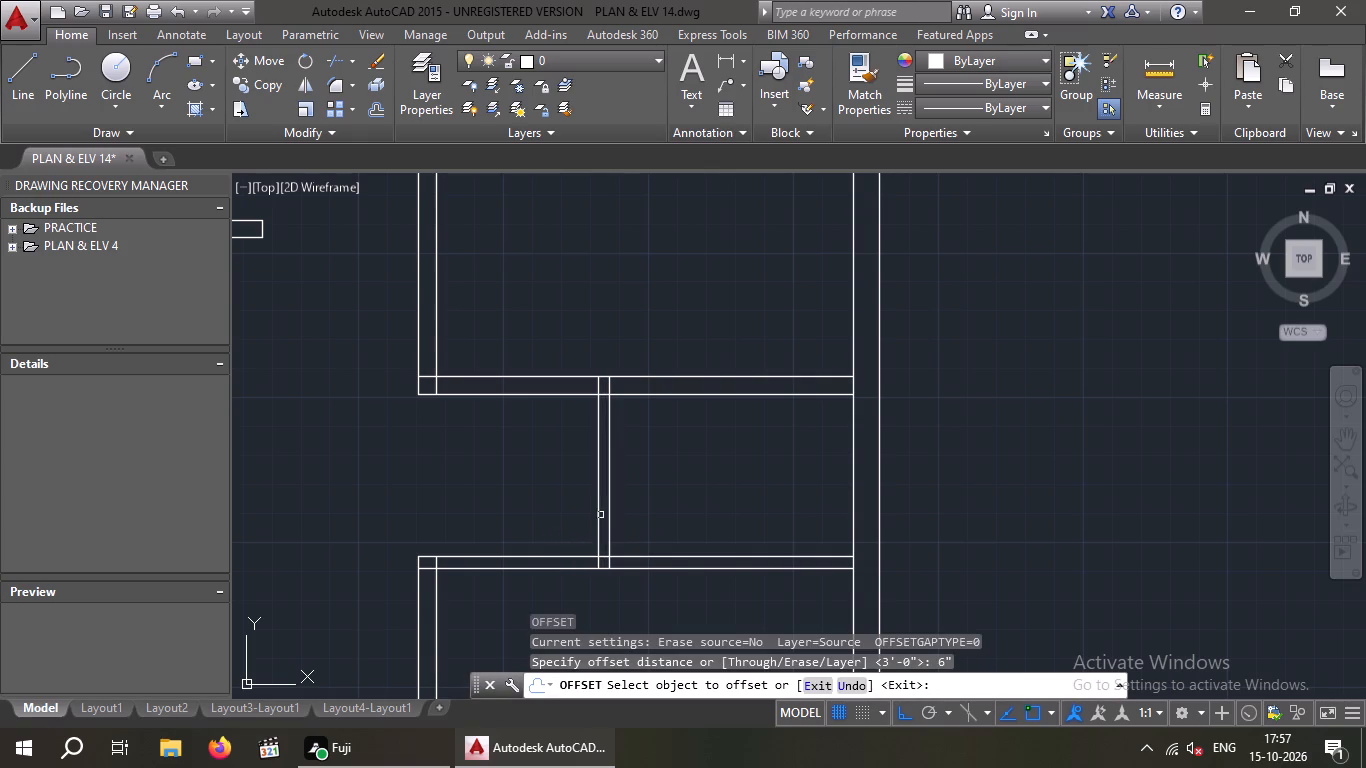
left_click_drag(600, 515, 583, 516)
left_click(541, 519)
key("Escape")
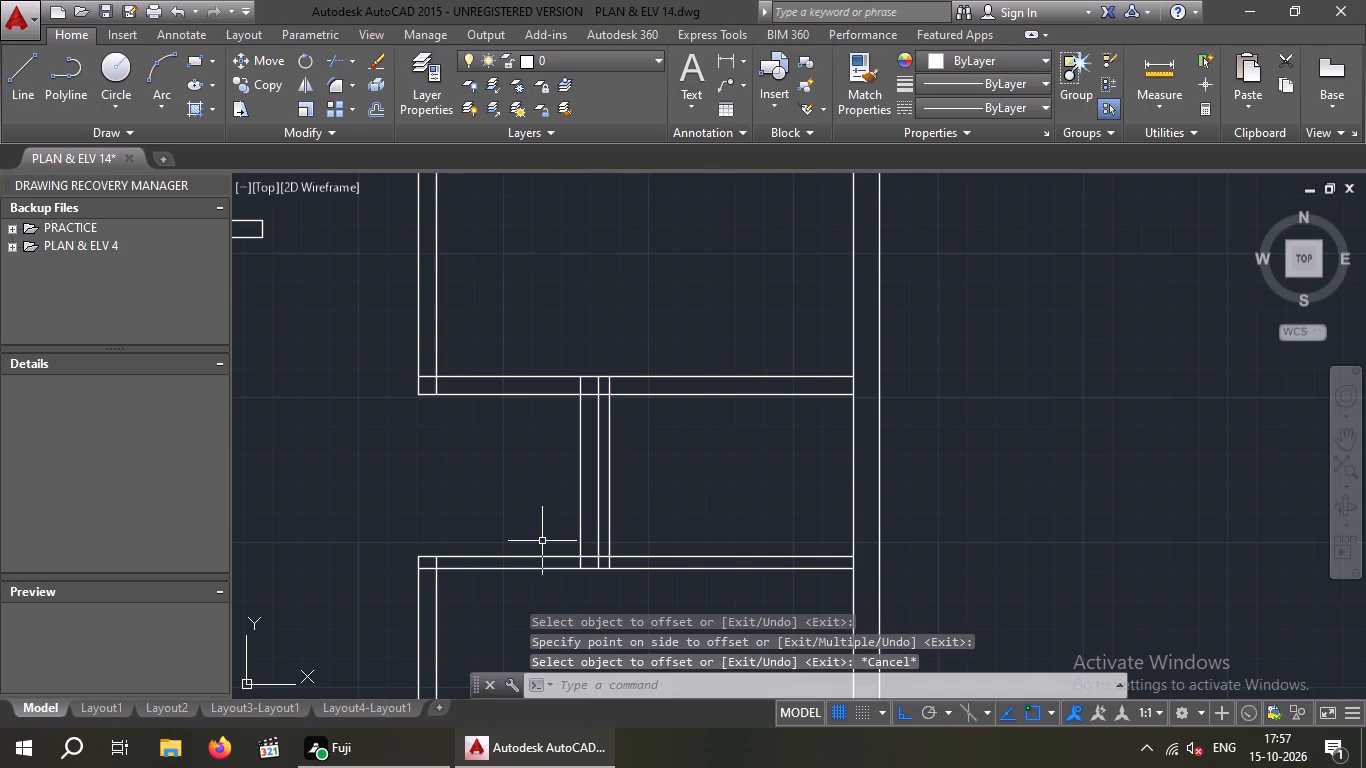
Offset the new line beside the short partition 3' to the west to mark the door width.
key("o")
key("Return")
type("3'")
key("Return")
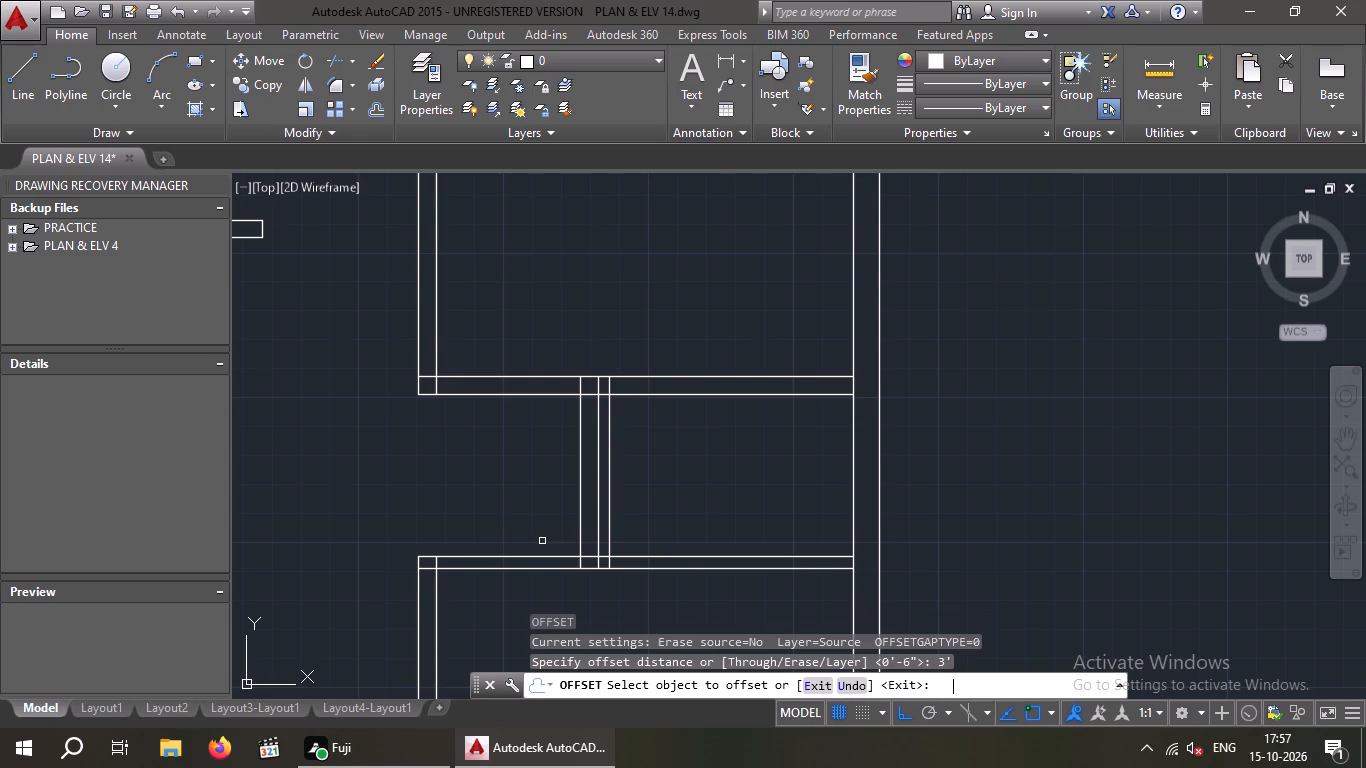
scroll(585, 512, "up", 1)
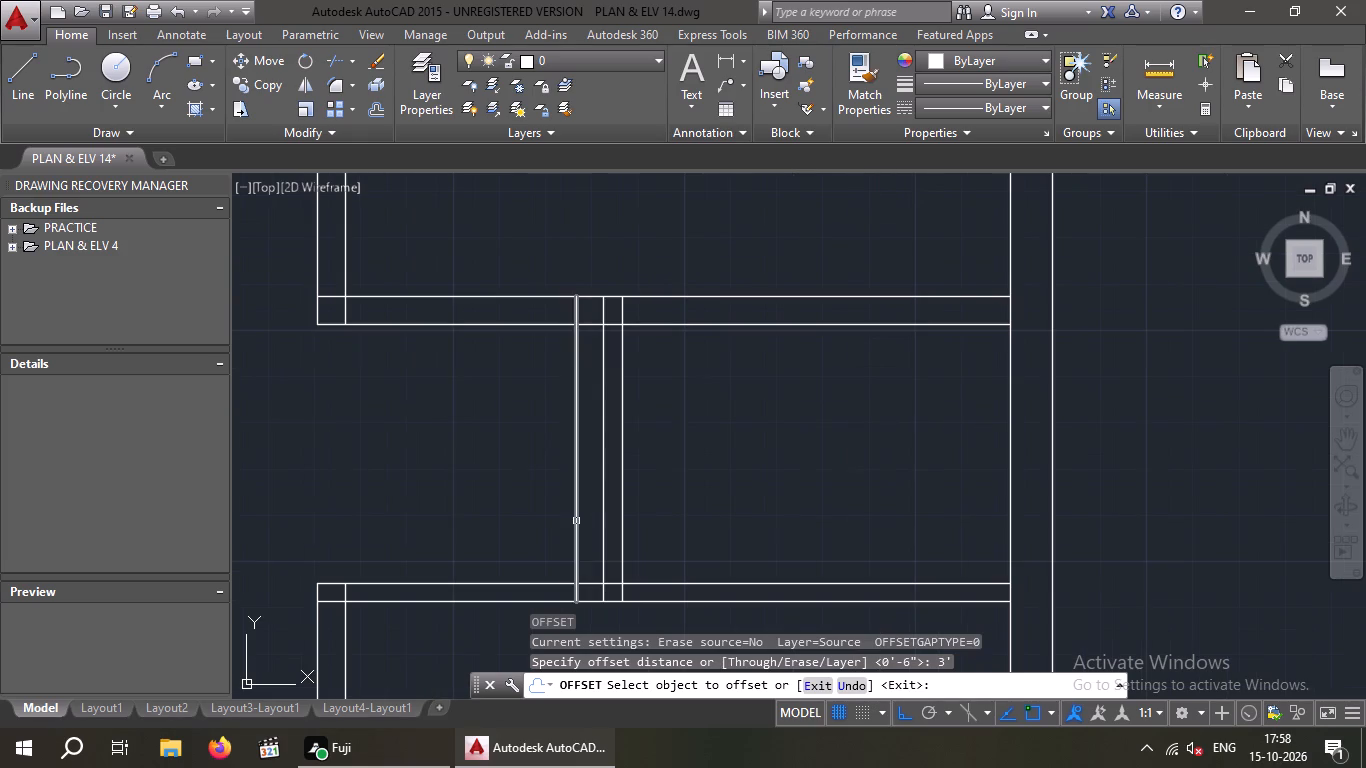
left_click_drag(576, 521, 556, 522)
left_click(411, 533)
key("Escape")
Trim a 3' door opening in the southeast room's north partition between the two offset lines.
key("t")
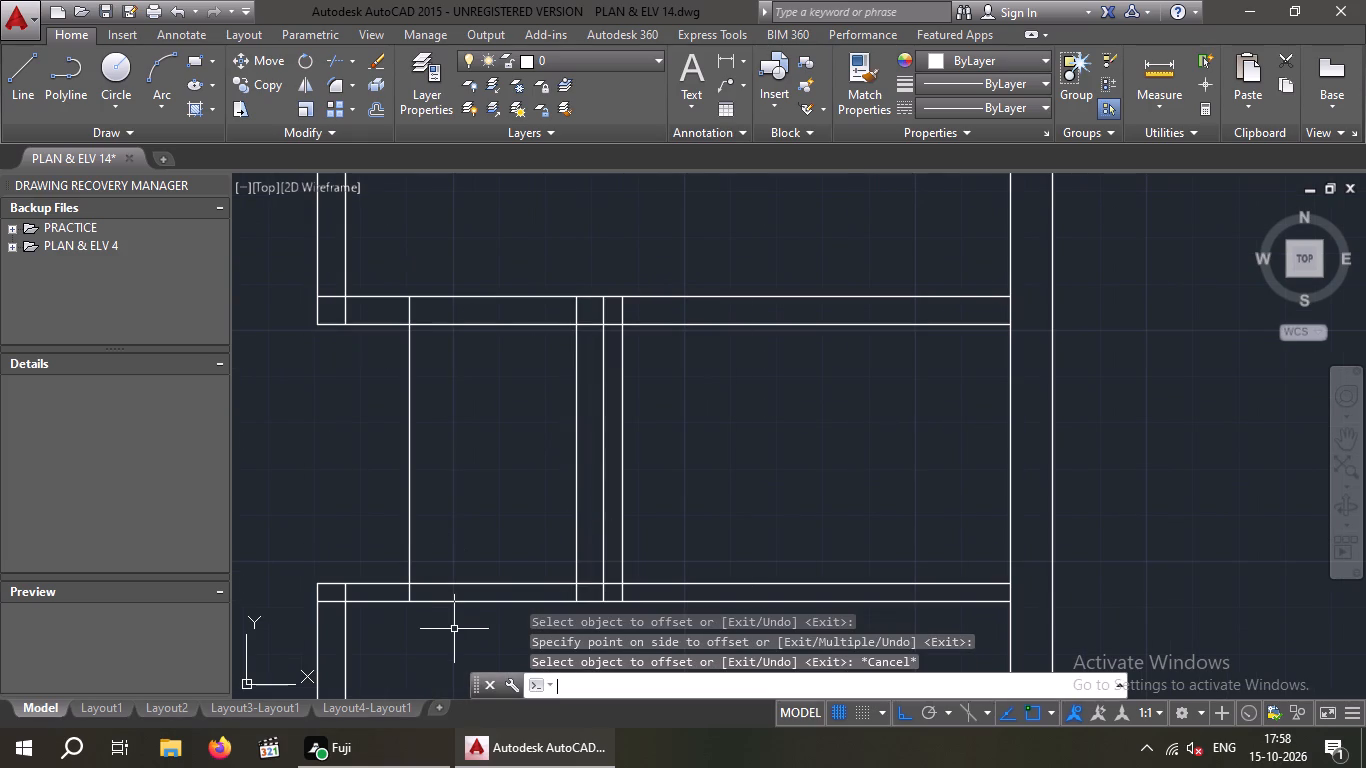
key("r")
key("space")
key("space")
left_click_drag(478, 647, 464, 619)
left_click(472, 544)
scroll(485, 524, "down", 2)
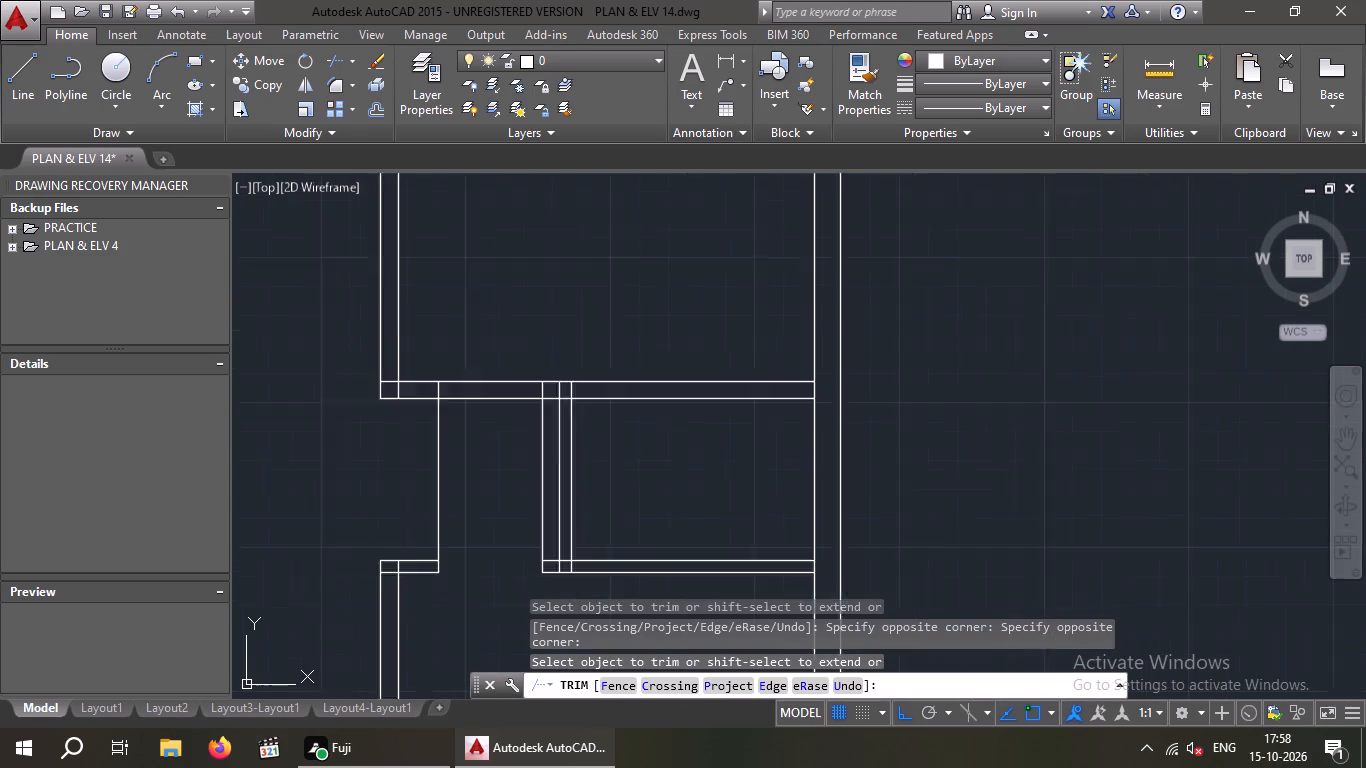
Trim the overlapping lines where the short north-south partition meets the southeast room's north partition.
scroll(498, 537, "up", 4)
middle_click_drag(507, 522, 443, 284)
scroll(432, 254, "down", 2)
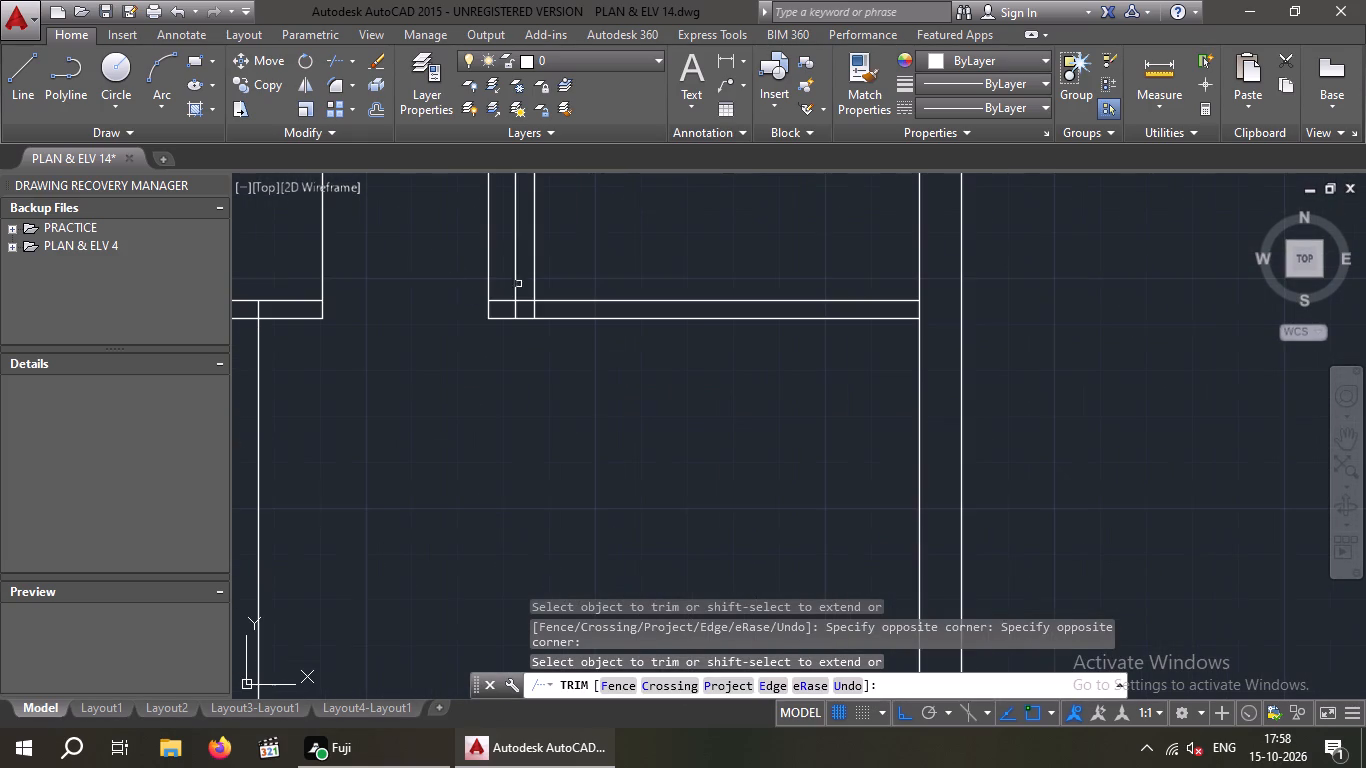
scroll(521, 316, "up", 2)
left_click_drag(581, 301, 531, 297)
left_click(491, 297)
scroll(485, 298, "down", 2)
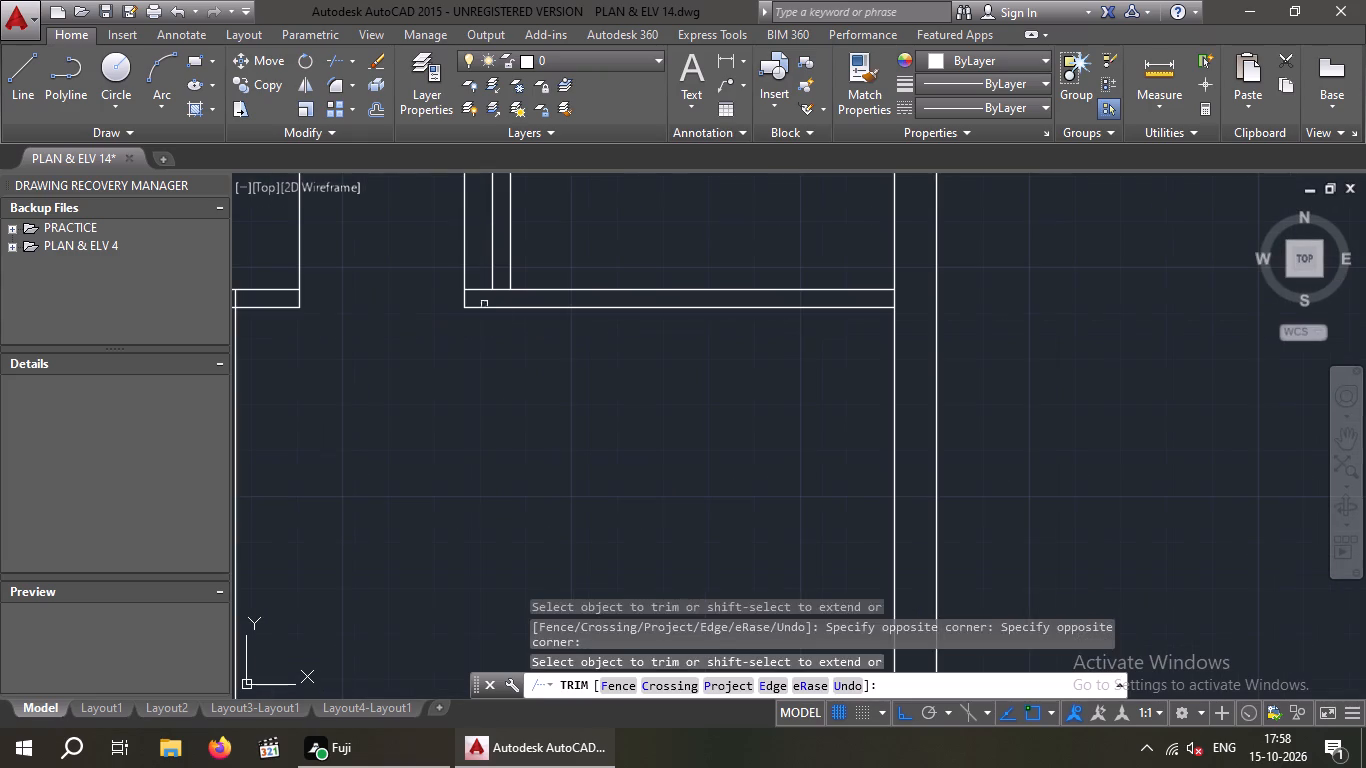
scroll(498, 290, "up", 2)
left_click(511, 305)
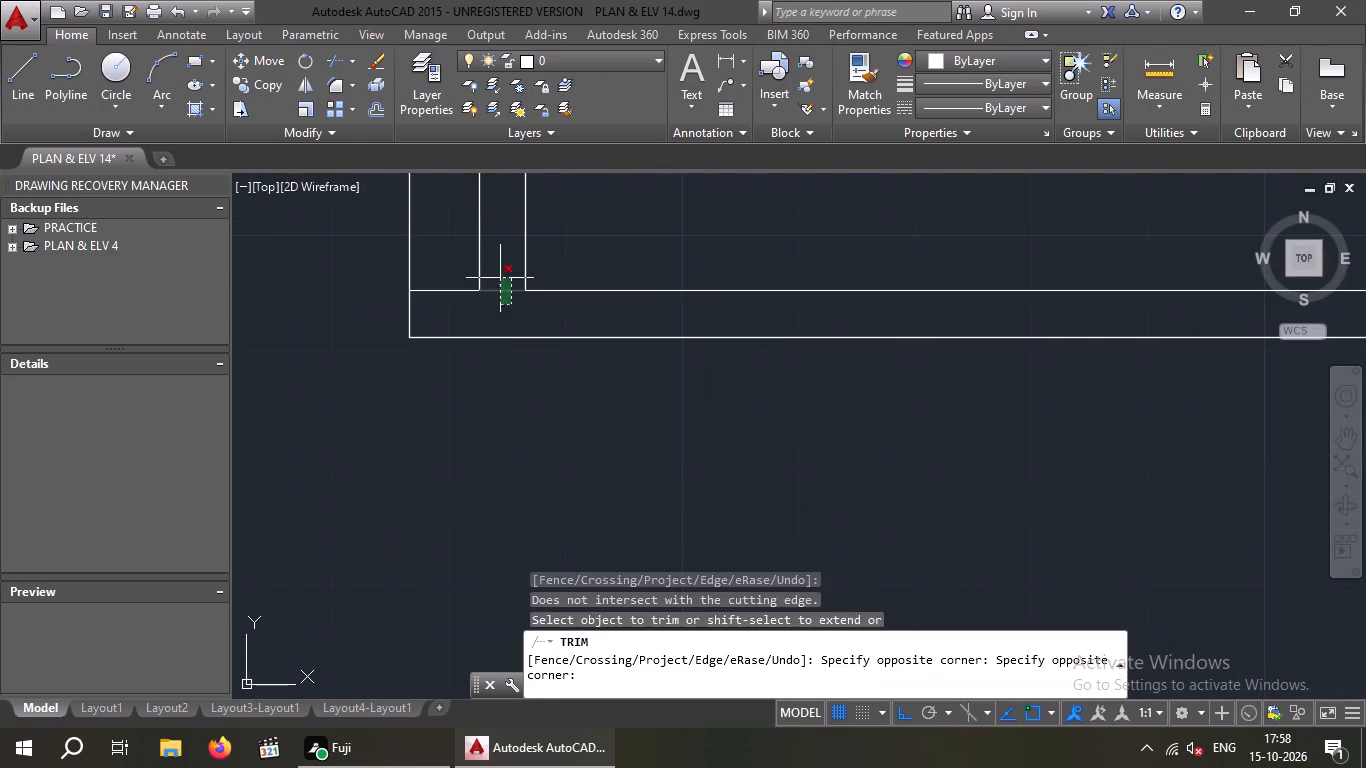
left_click(499, 275)
scroll(498, 275, "down", 2)
middle_click_drag(481, 347, 456, 517)
key("Escape")
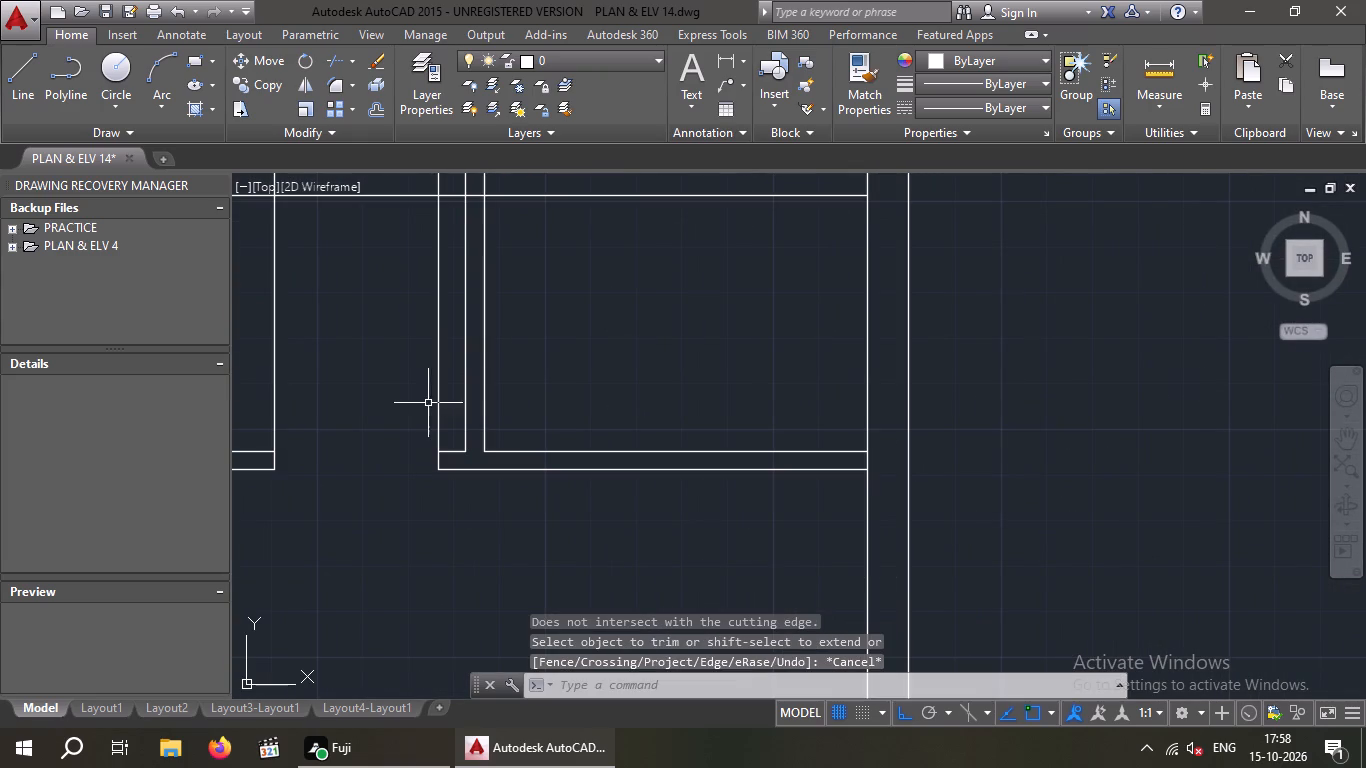
Erase the two vertical offset lines that marked the sides of the southeast room's door opening.
left_click(444, 392)
left_click(437, 392)
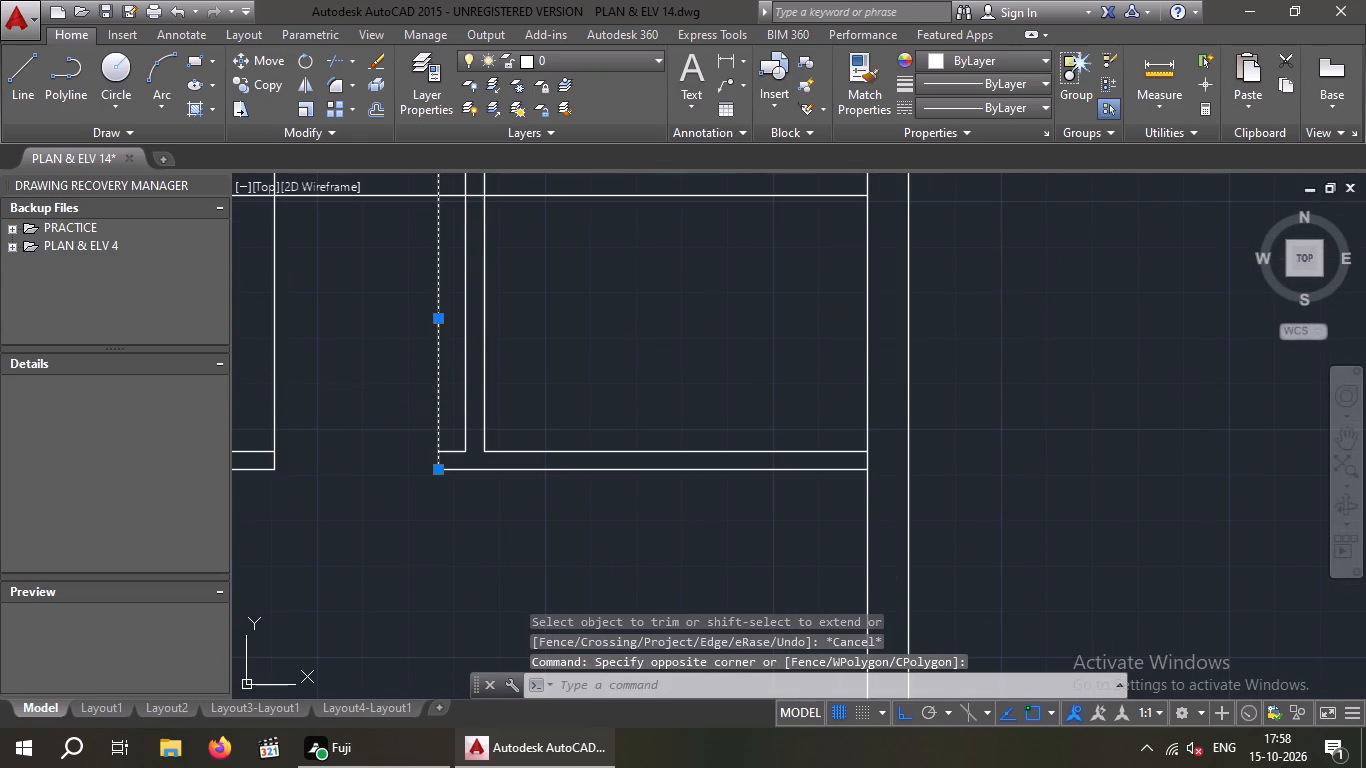
left_click_drag(342, 387, 301, 392)
left_click(261, 396)
key("Delete")
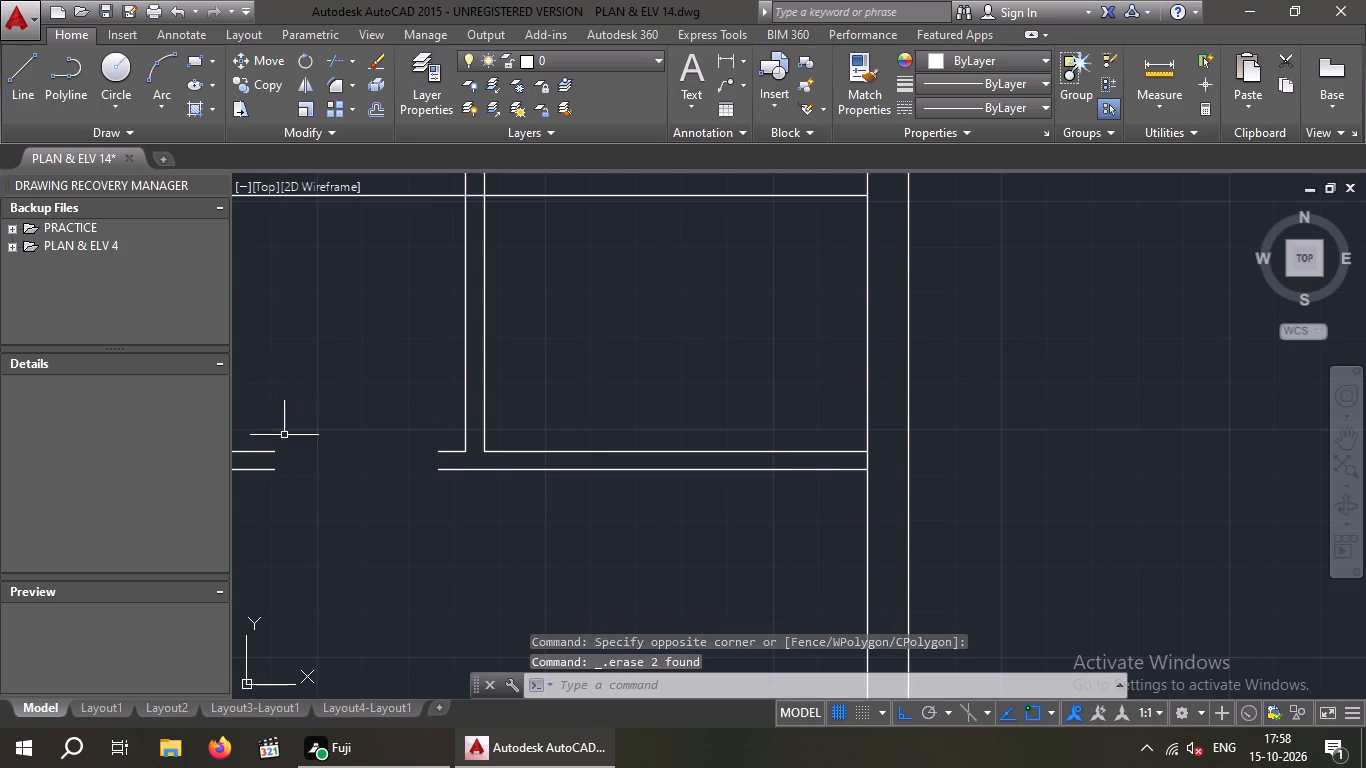
scroll(333, 473, "down", 2)
middle_click_drag(333, 473, 354, 479)
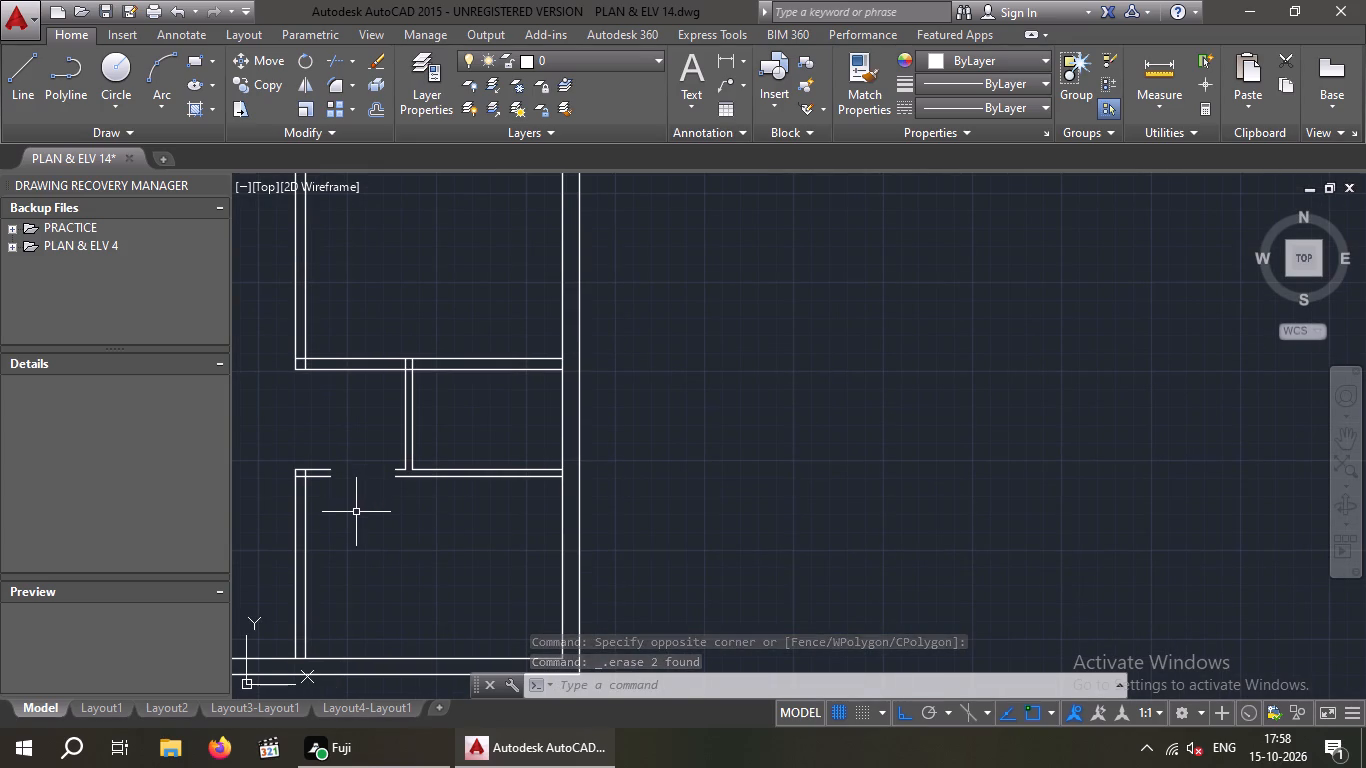
Close both ends of the southeast room's door opening with short lines across the north partition's thickness.
key("l")
key("Return")
scroll(327, 467, "up", 3)
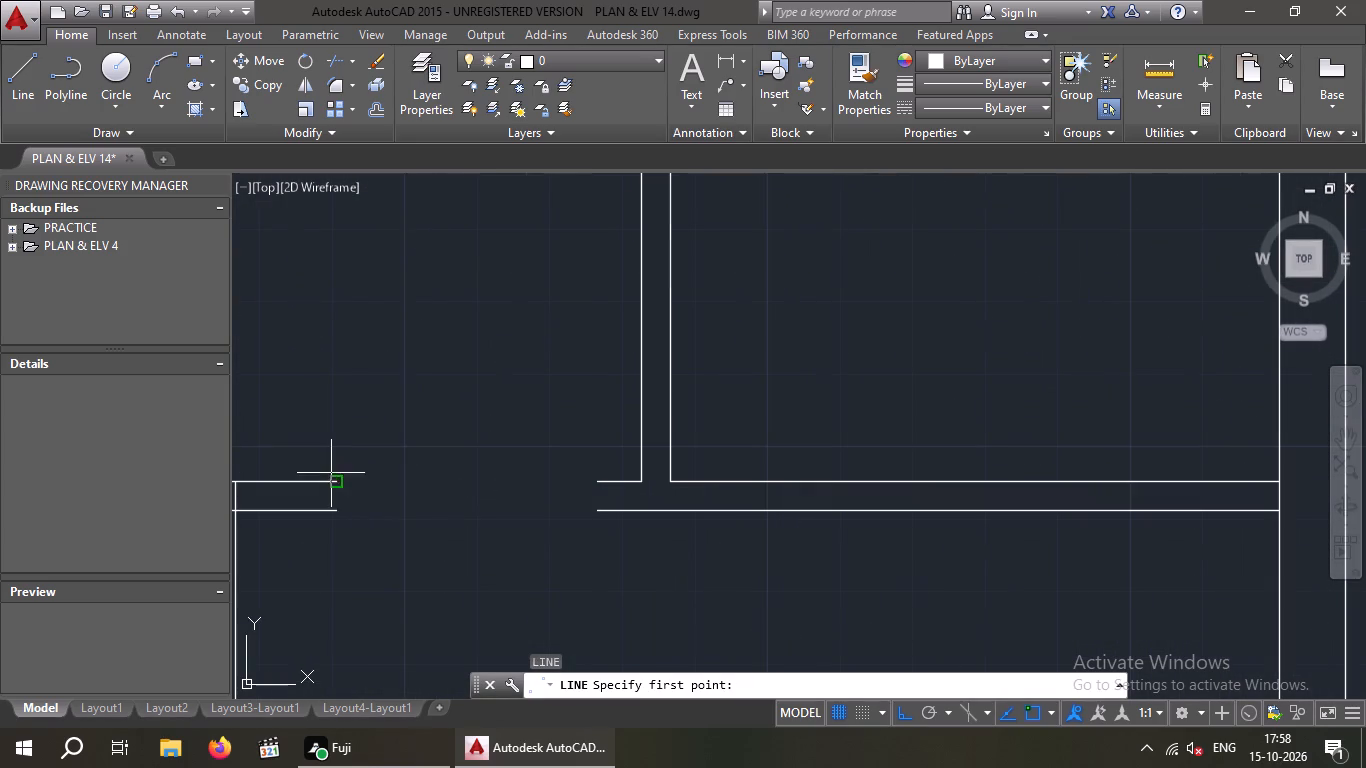
left_click(333, 483)
left_click(332, 515)
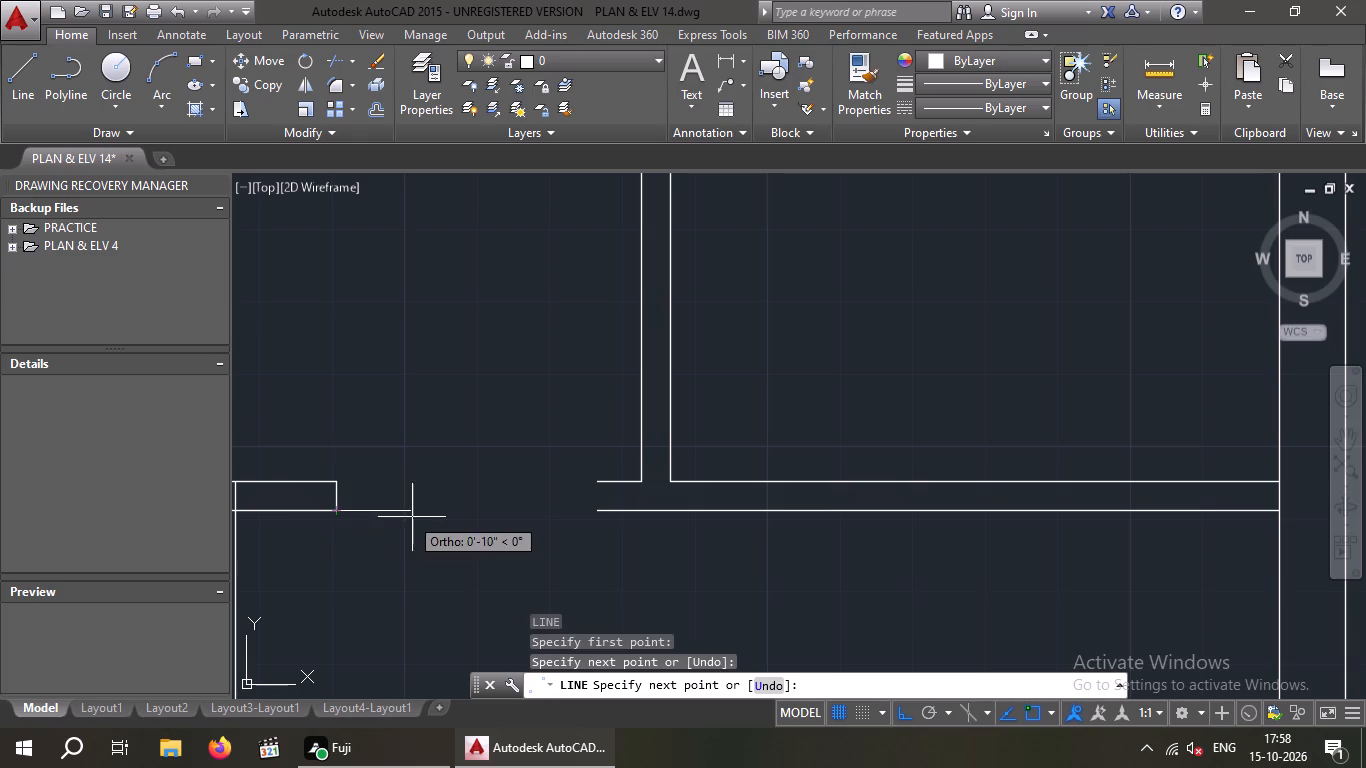
key("space")
key("space")
key("space")
key("space")
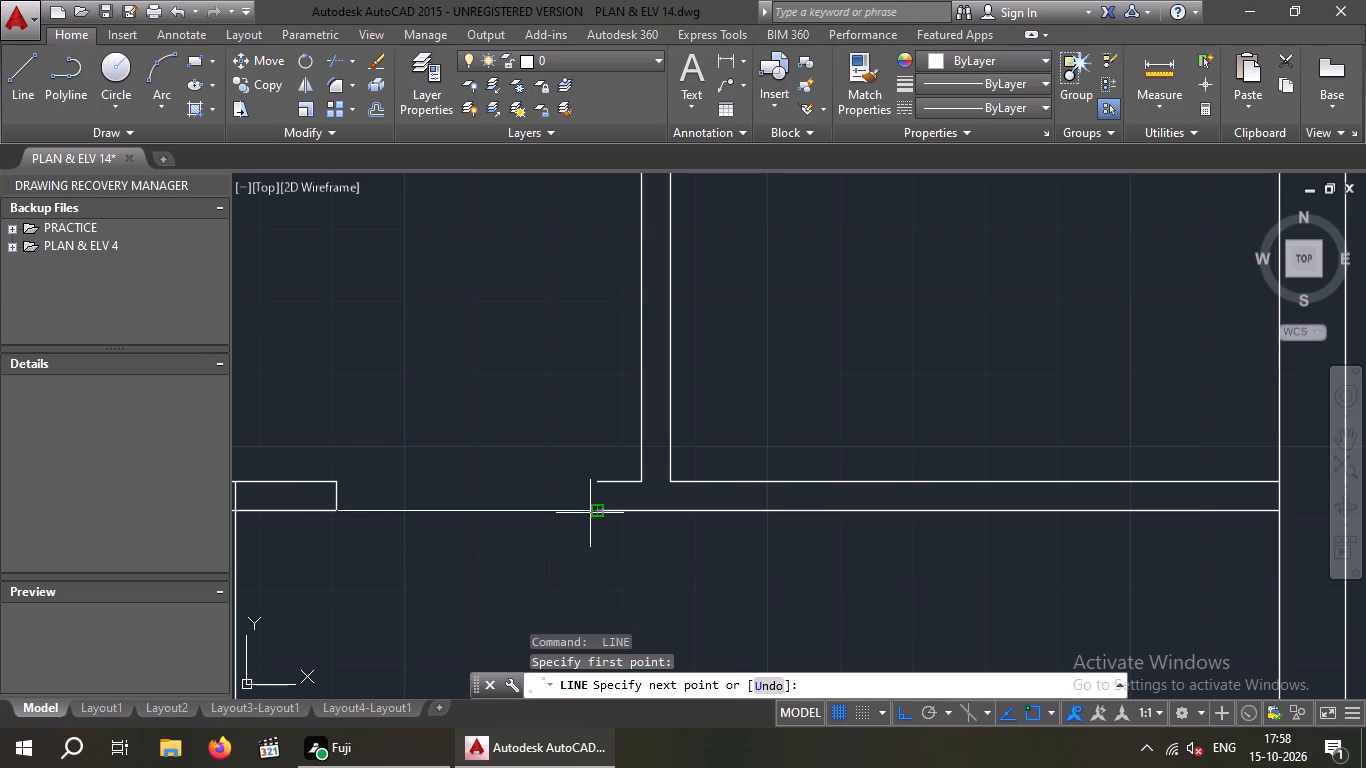
key("space")
left_click(599, 510)
left_click(591, 481)
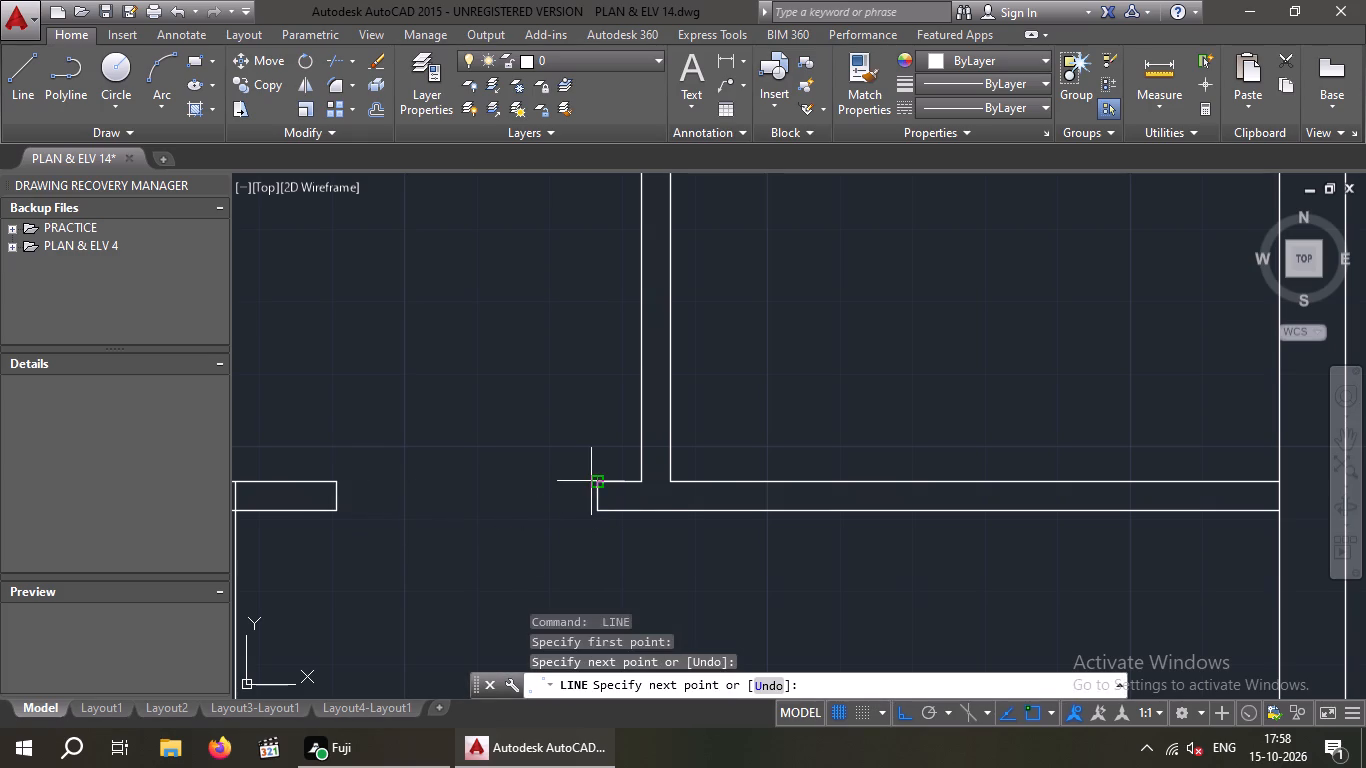
key("space")
scroll(545, 529, "down", 2)
middle_click_drag(532, 538, 608, 520)
key("Escape")
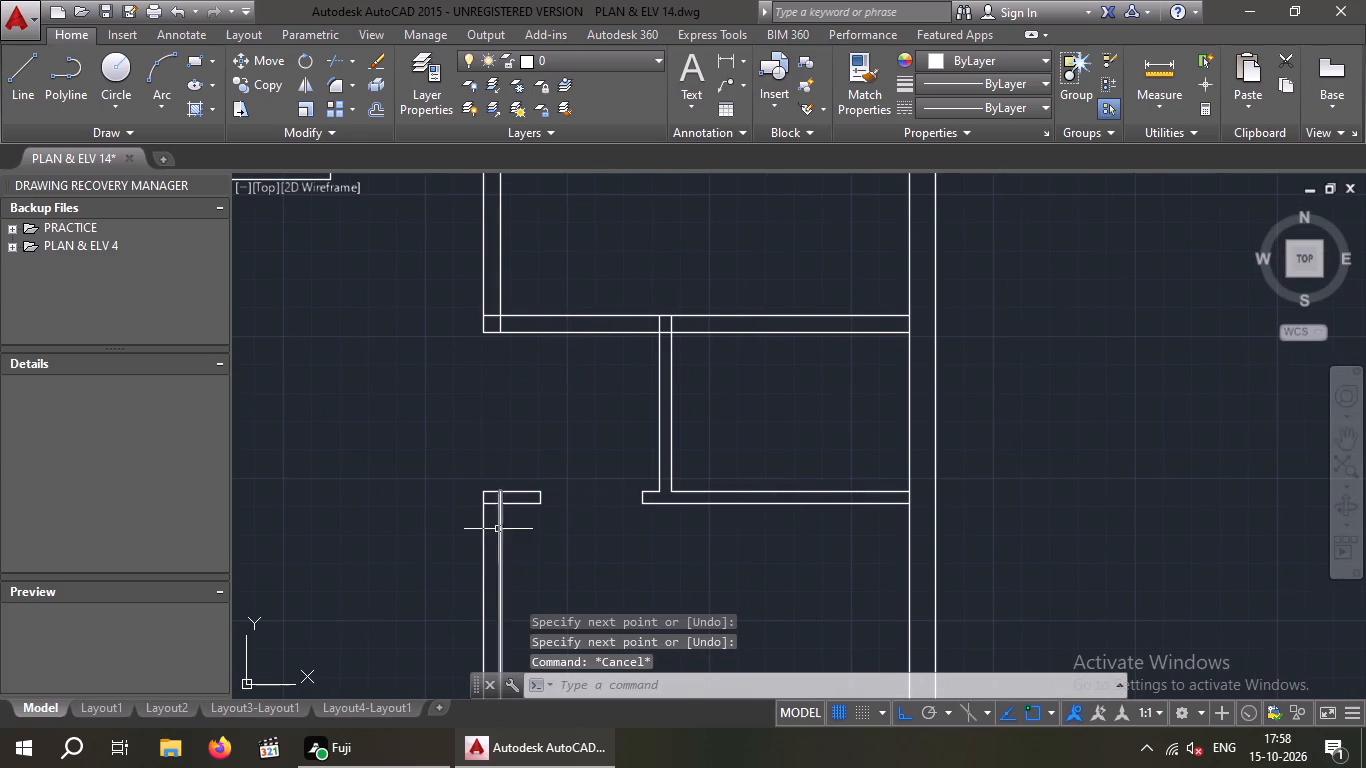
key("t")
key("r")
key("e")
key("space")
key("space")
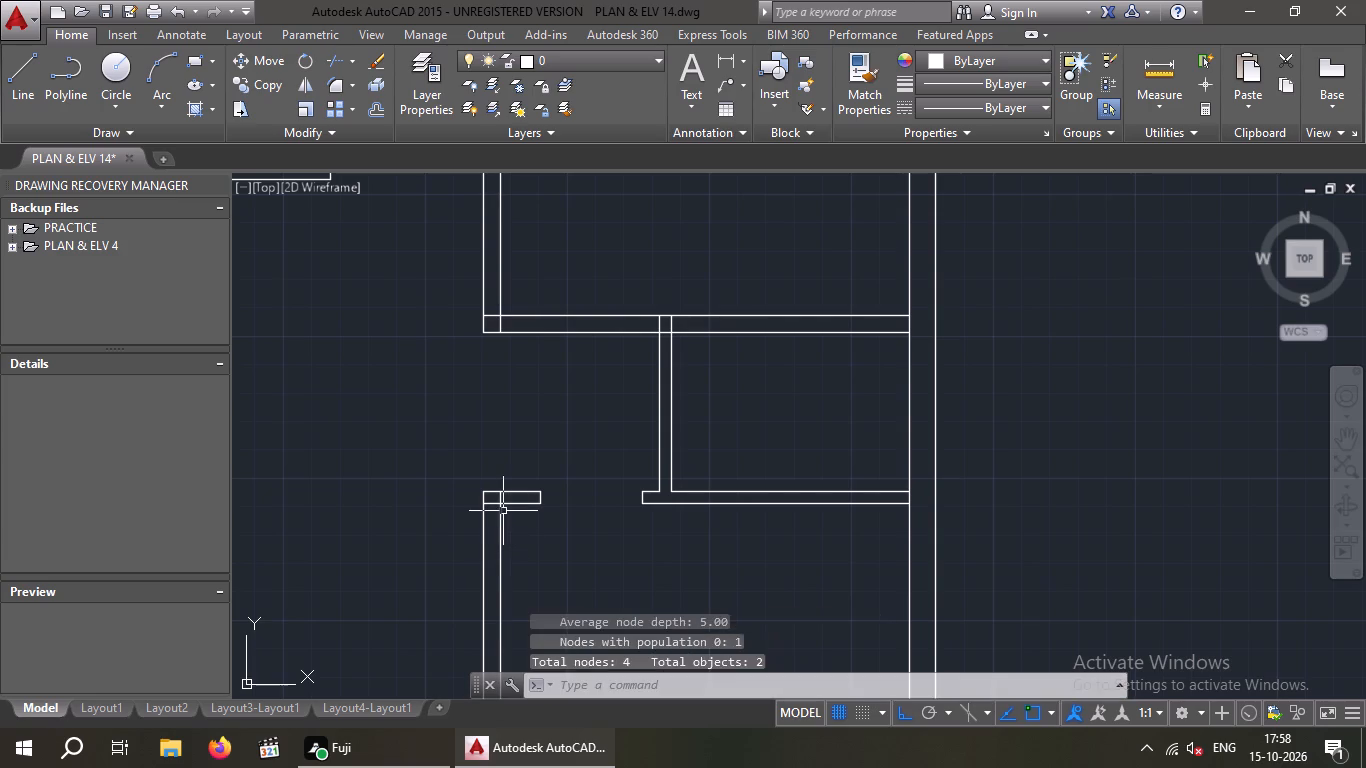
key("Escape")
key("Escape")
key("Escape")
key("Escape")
Trim the overlapping lines at the southeast room's northwest corner, where its west and north partitions meet.
key("t")
key("r")
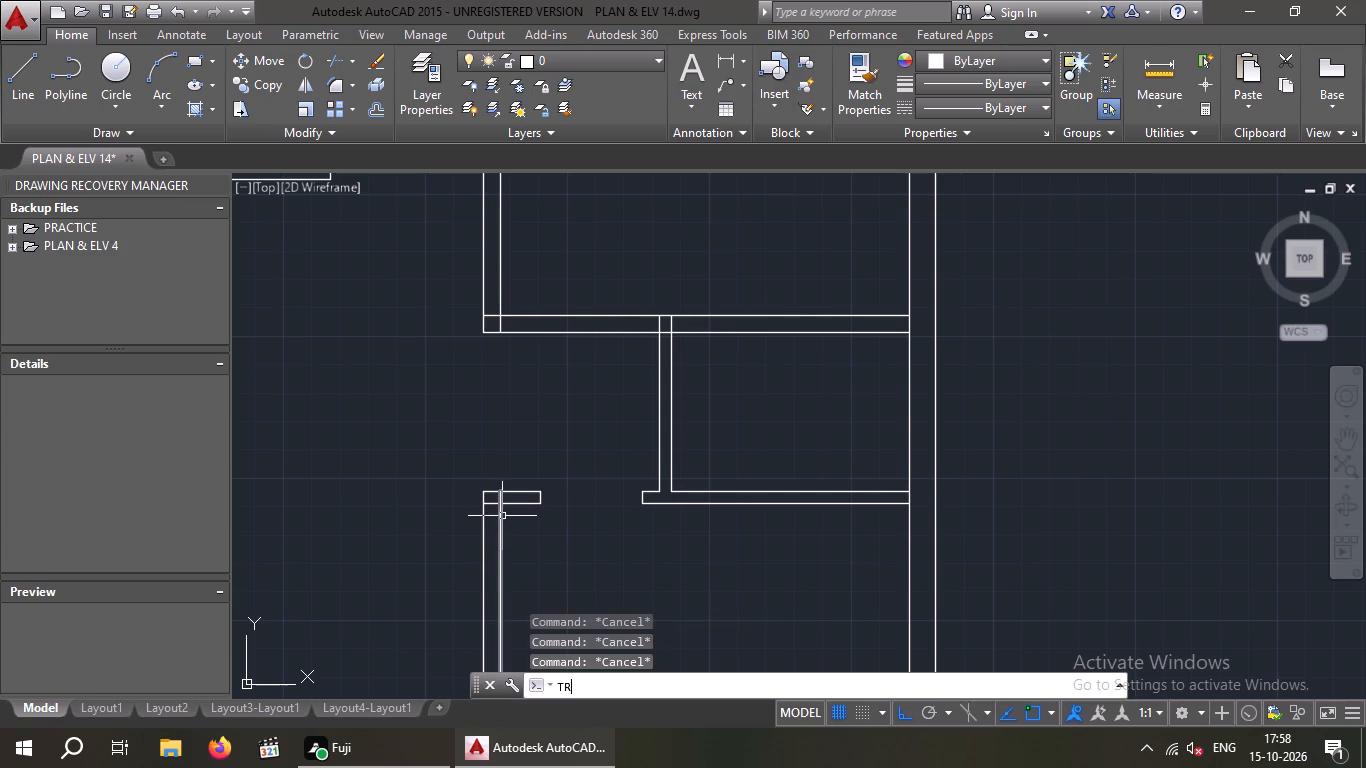
key("space")
key("space")
scroll(495, 494, "up", 3)
left_click(541, 507)
left_click(489, 514)
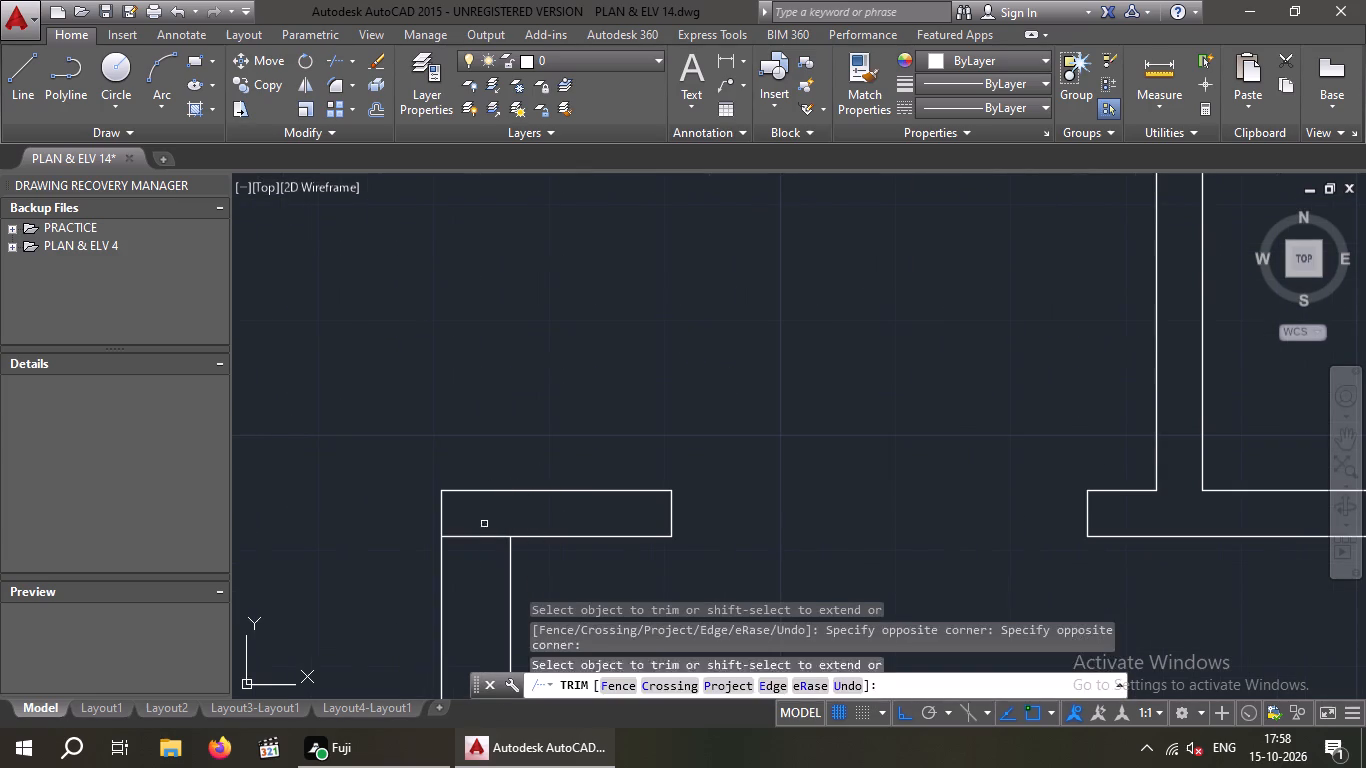
left_click_drag(480, 565, 468, 546)
left_click(463, 515)
scroll(466, 517, "down", 3)
scroll(575, 552, "down", 1)
middle_click_drag(551, 490, 539, 375)
scroll(553, 393, "down", 1)
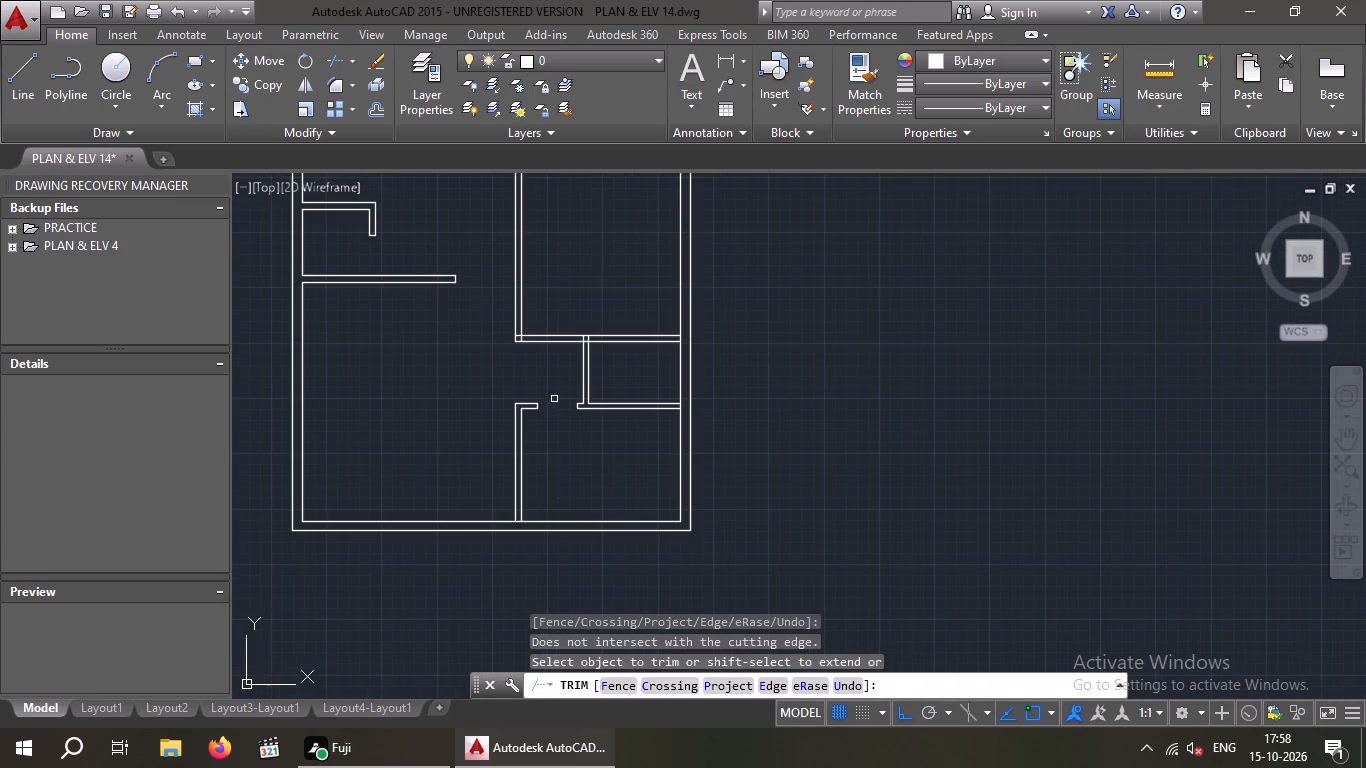
Trim the exterior walls' inner lines where the southeast room's west and north partitions join the south and east walls.
scroll(525, 515, "up", 4)
left_click(487, 563)
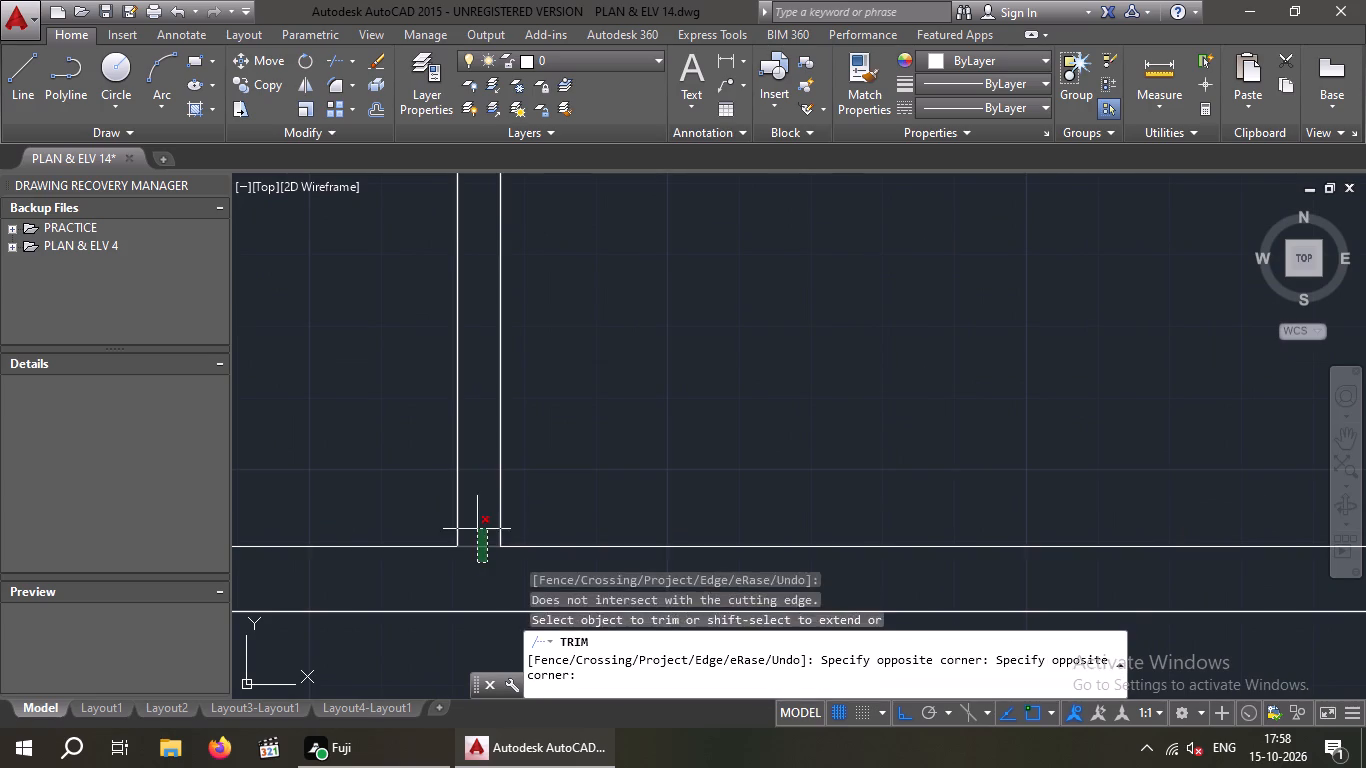
left_click(477, 529)
scroll(479, 525, "down", 4)
scroll(639, 398, "up", 5)
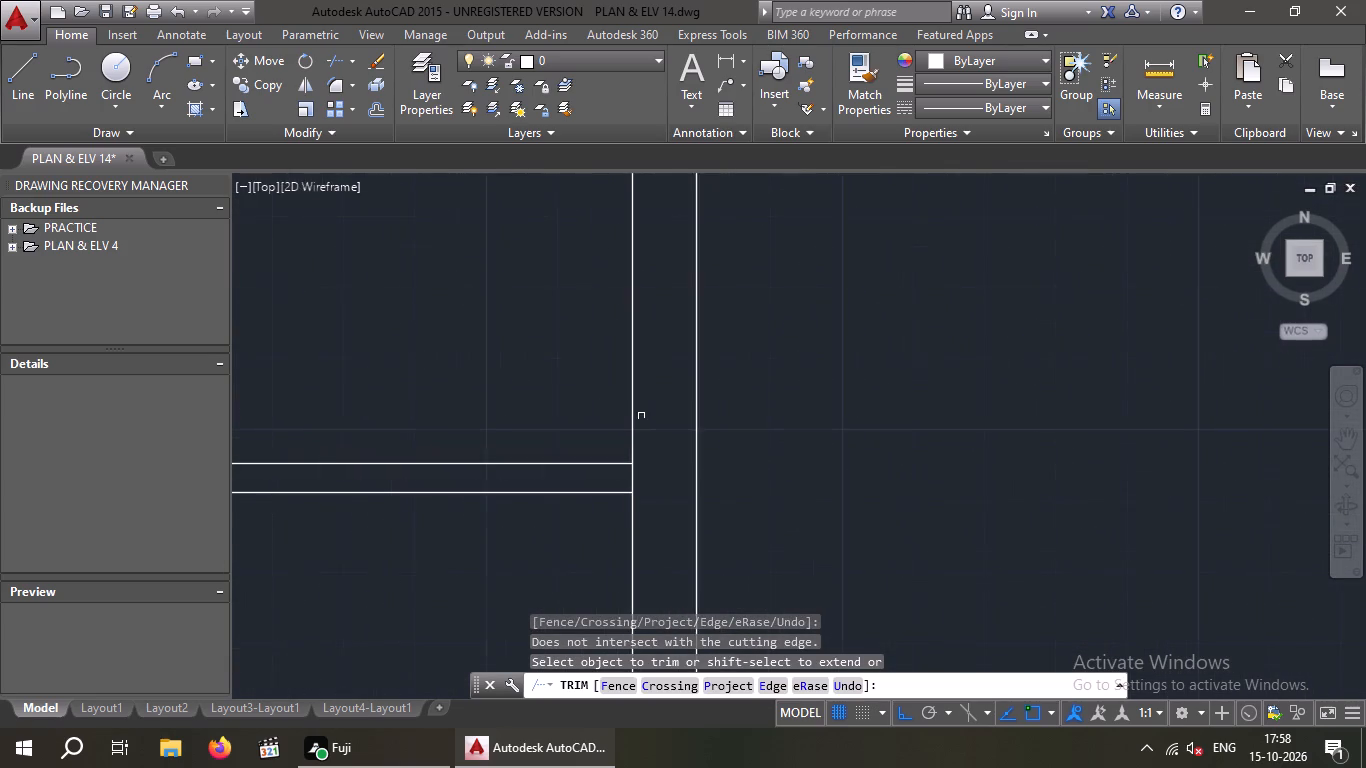
left_click_drag(644, 507, 620, 515)
left_click(609, 518)
scroll(471, 354, "down", 3)
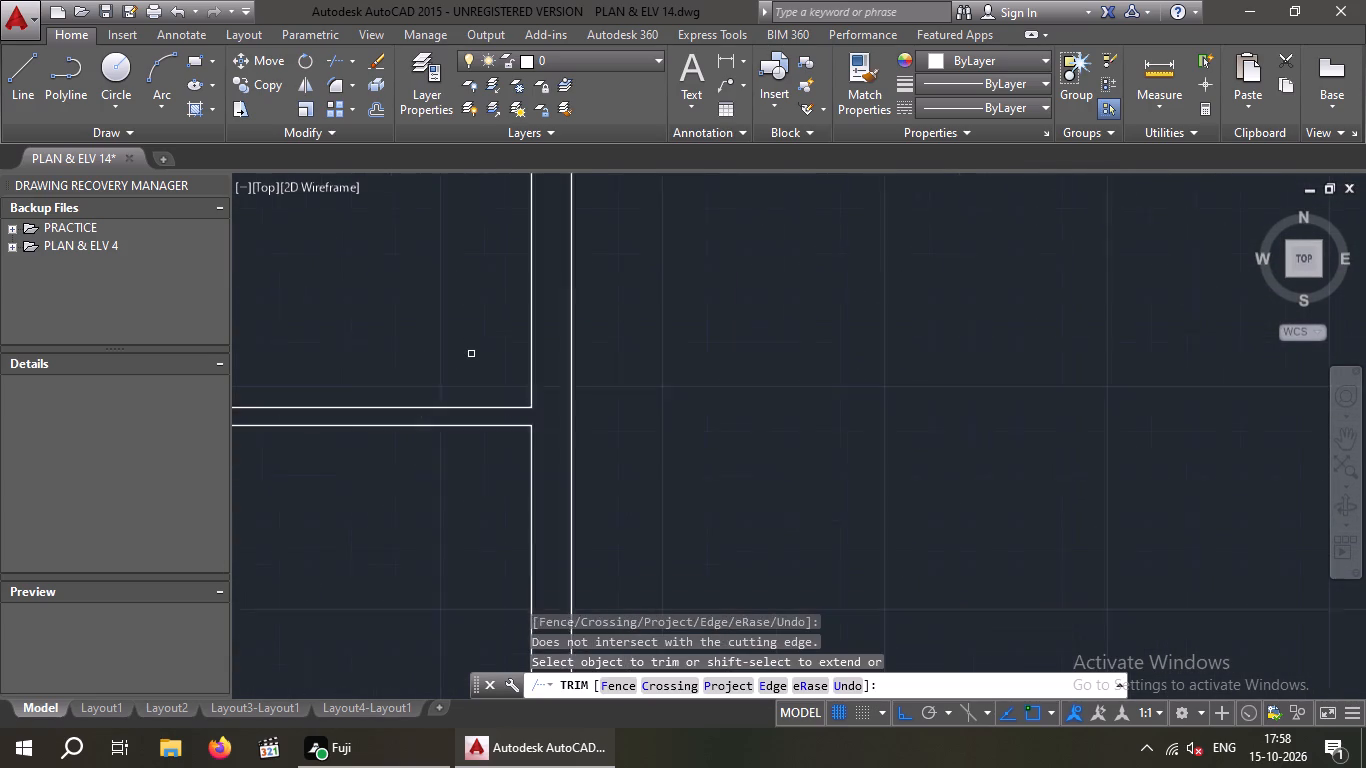
Trim the east exterior wall's inner line where the north partition of the small room above the southeast room meets it.
middle_click_drag(472, 351, 545, 477)
scroll(419, 415, "down", 1)
middle_click_drag(420, 414, 572, 463)
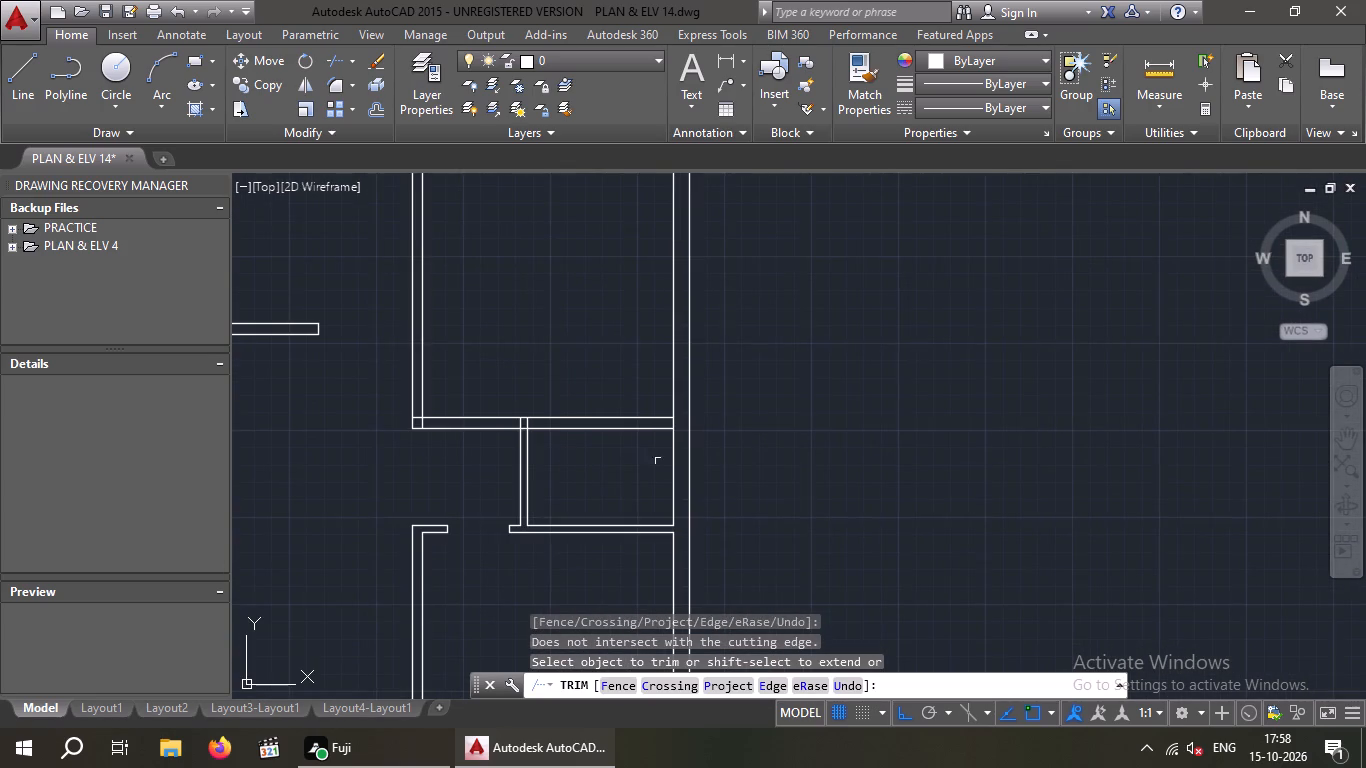
scroll(654, 434, "up", 2)
left_click_drag(711, 398, 701, 401)
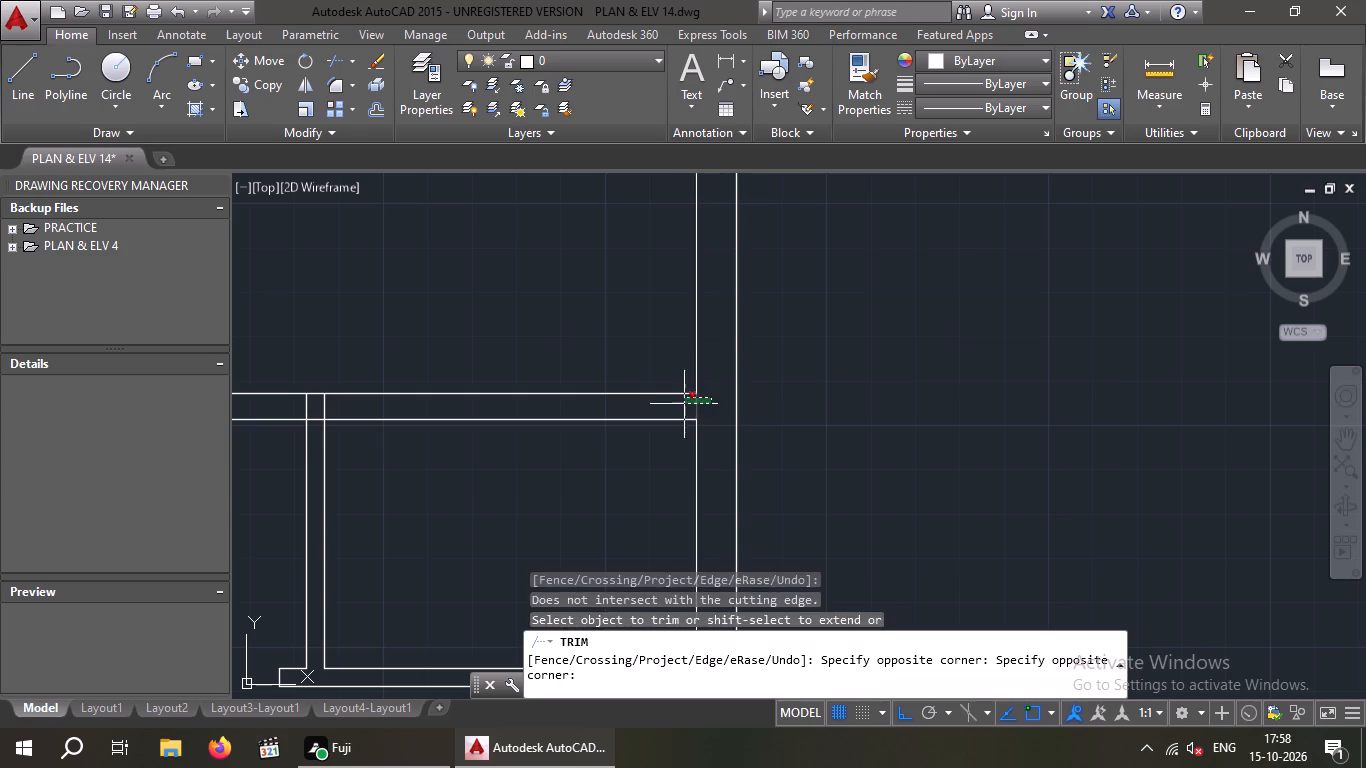
left_click(684, 404)
middle_click(594, 464)
key("Escape")
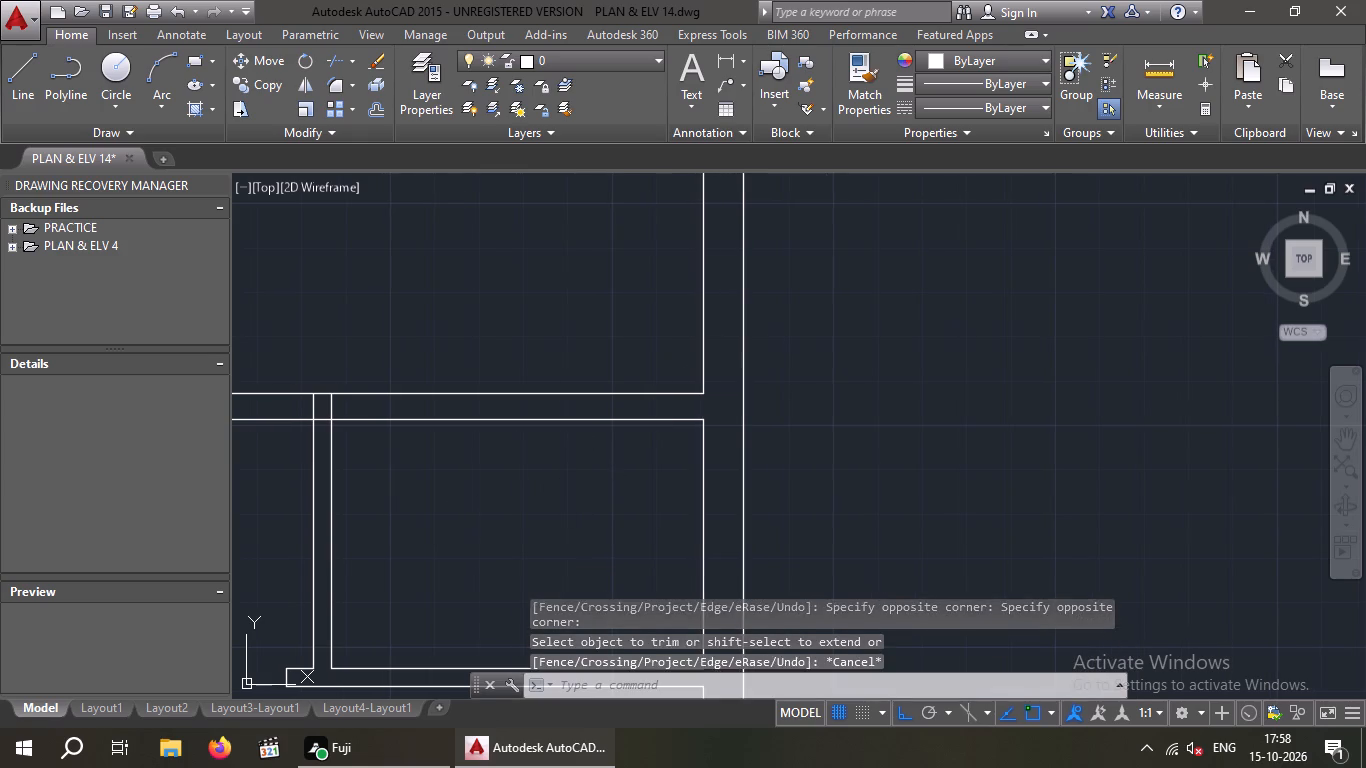
key("Escape")
Offset the short north-south partition's east line 9" to the east, into the small room.
key("o")
key("Return")
key("9")
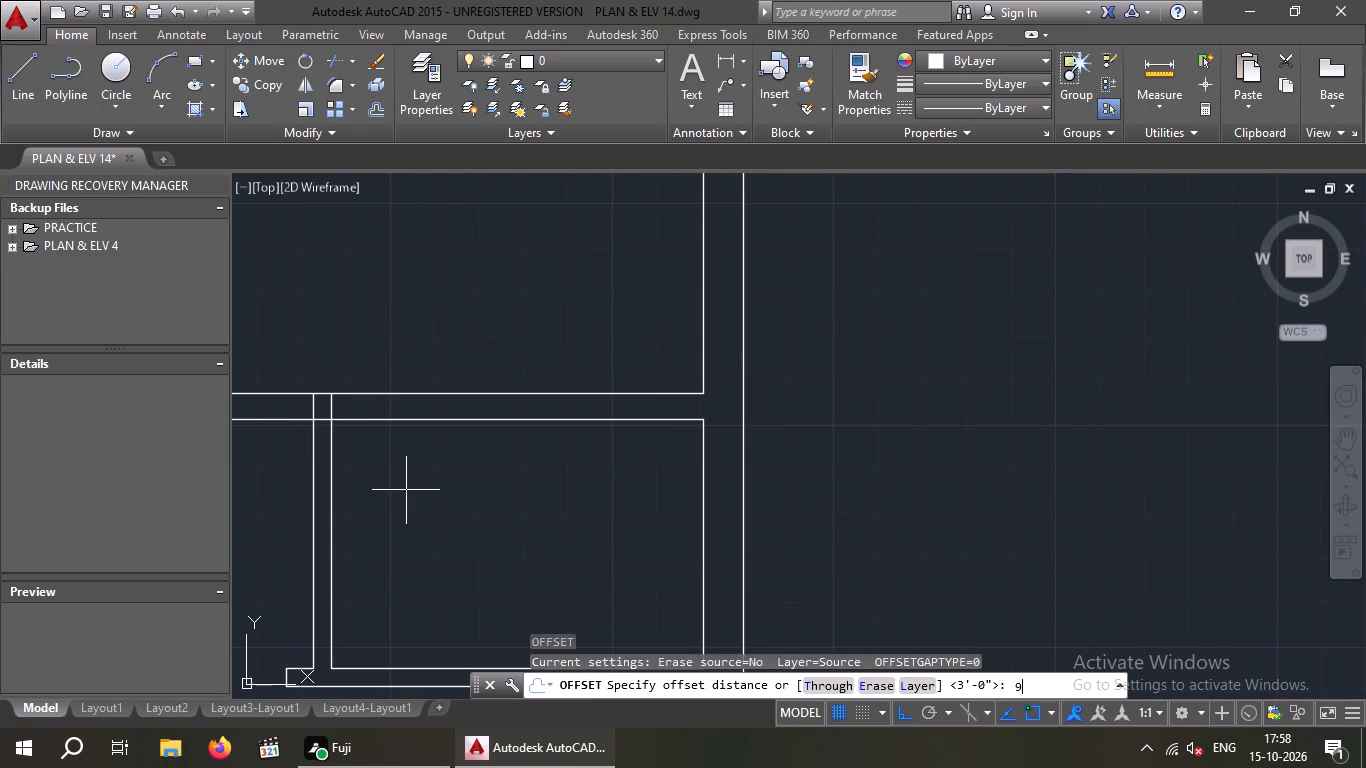
key("shift+quotedbl")
key("Return")
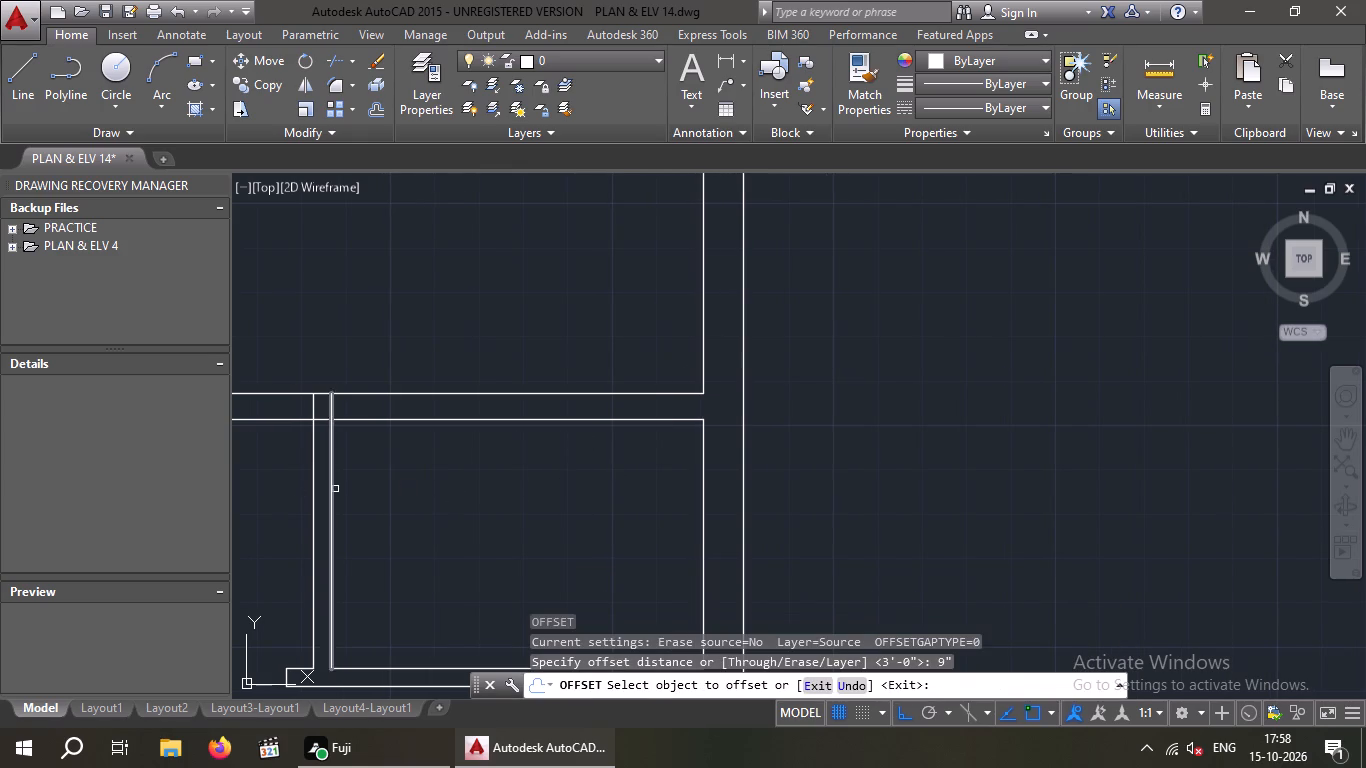
left_click_drag(332, 491, 346, 493)
left_click(425, 495)
key("Escape")
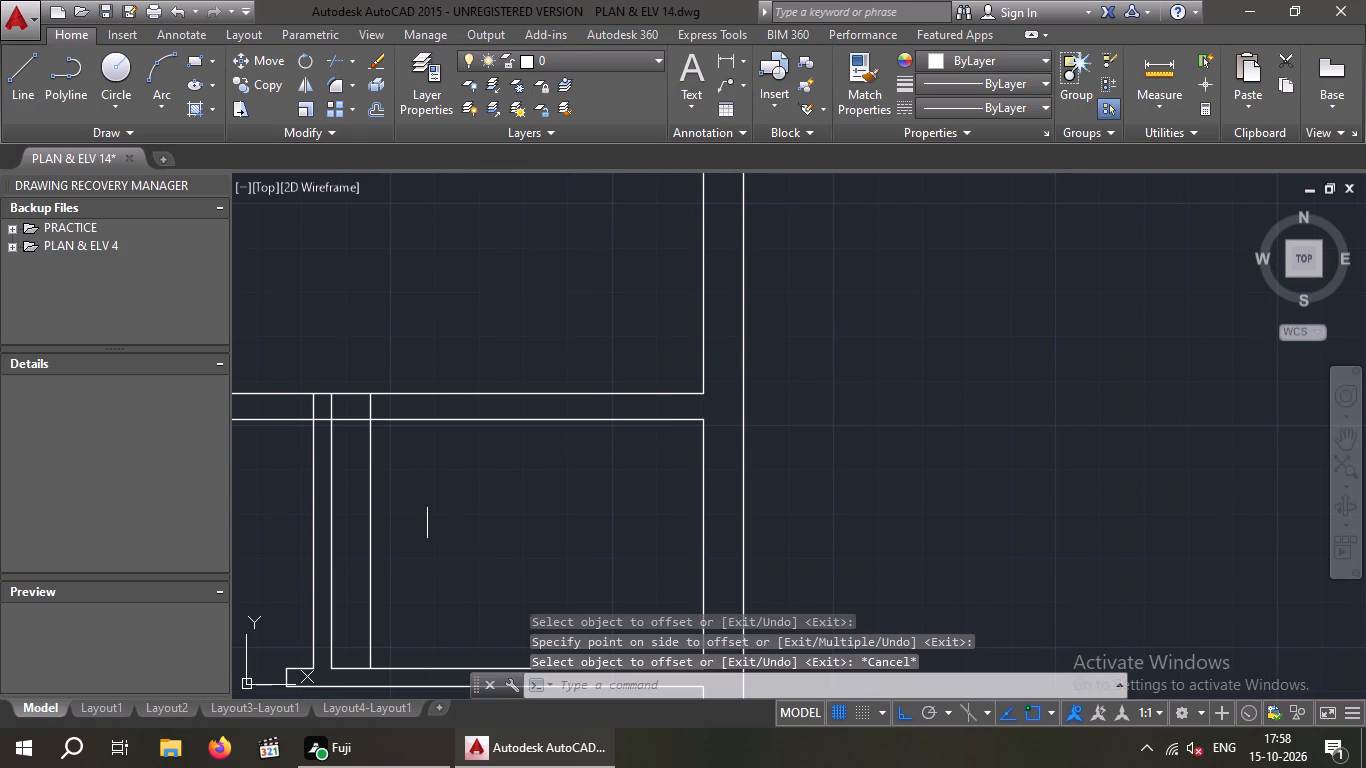
key("Escape")
Offset the new line 2' farther east to mark the small room's door width.
key("o")
key("Return")
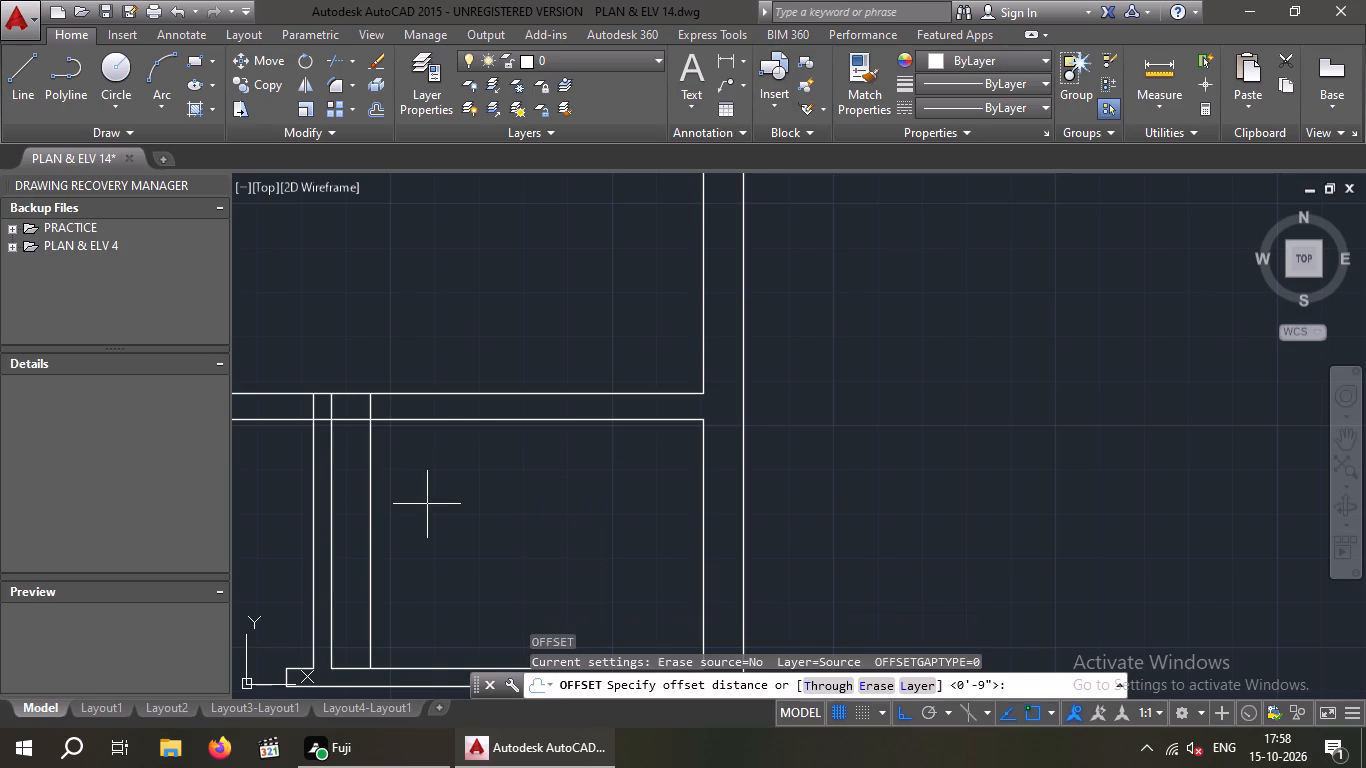
key("2")
key("apostrophe")
key("Return")
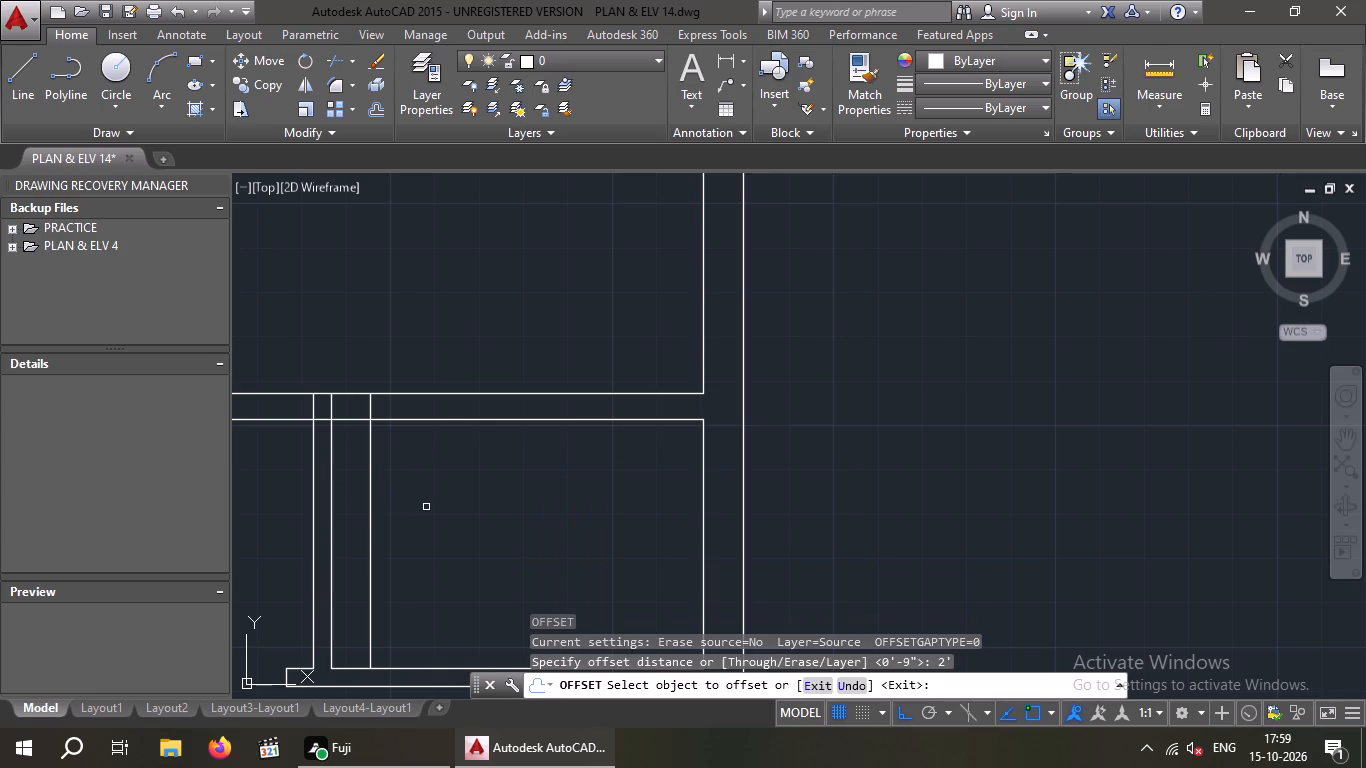
left_click_drag(368, 522, 401, 524)
left_click(516, 524)
key("Escape")
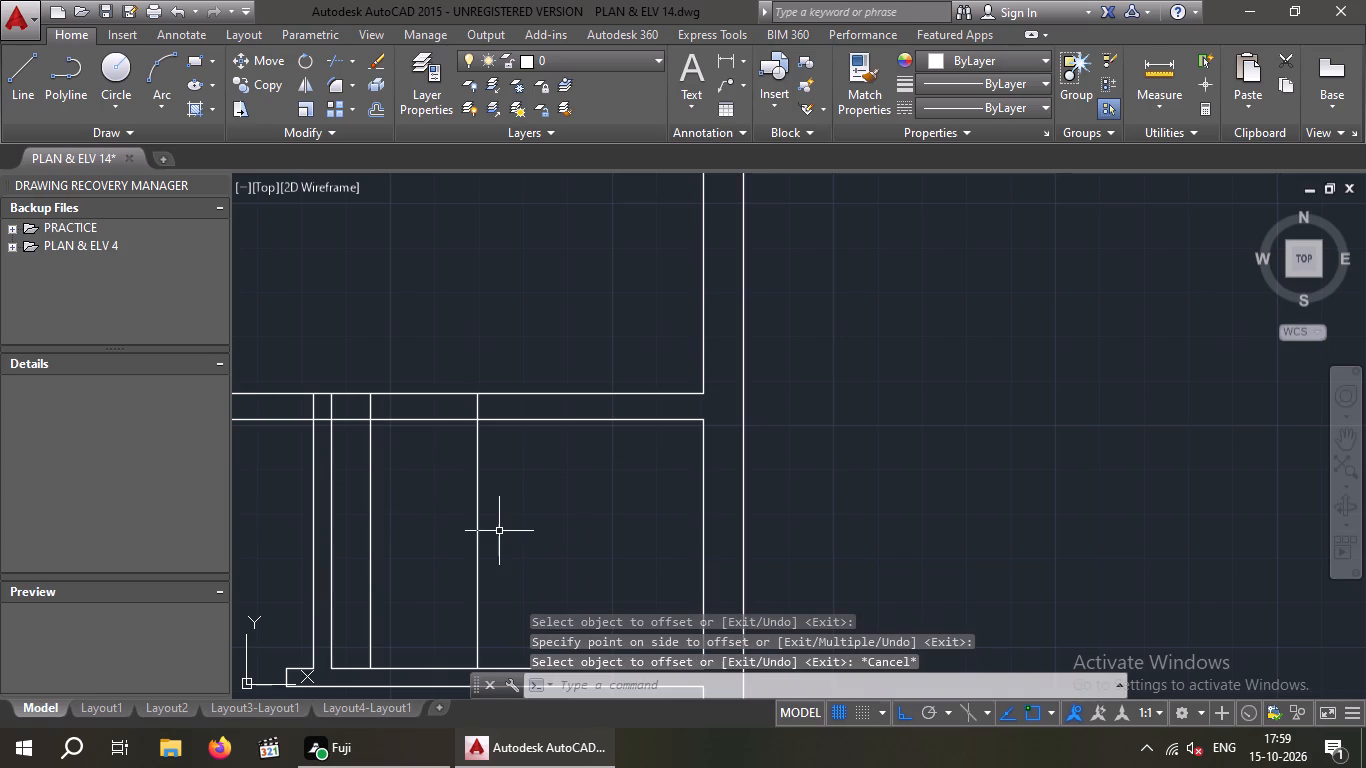
key("Escape")
Trim a 2' door opening in the small room's north partition, keeping the offset lines only as its end caps.
type("TR")
key("space")
key("space")
left_click_drag(552, 504, 548, 510)
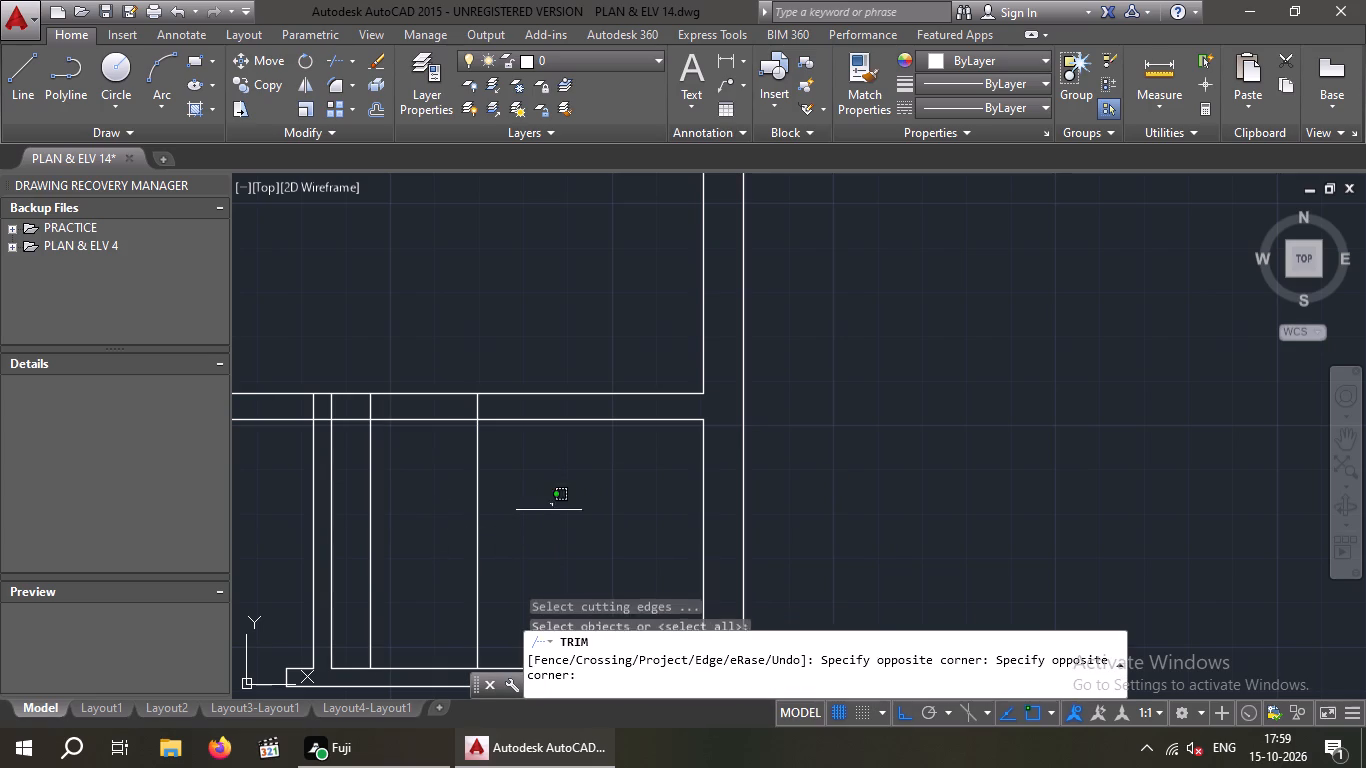
left_click_drag(548, 510, 461, 557)
left_click(351, 552)
left_click_drag(454, 524, 434, 479)
left_click(417, 366)
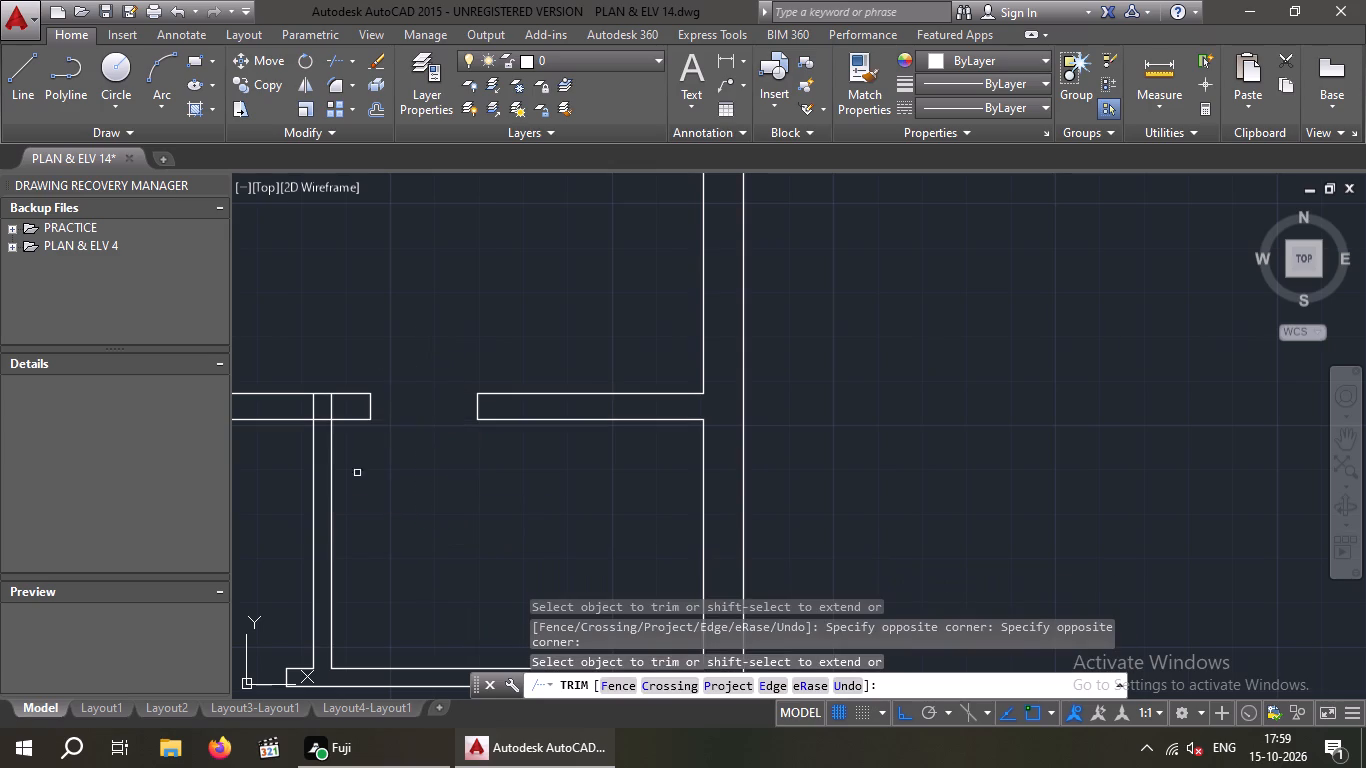
Trim the overlapping lines where the short north-south partition meets the small room's north partition.
scroll(336, 411, "up", 3)
left_click_drag(359, 402, 335, 404)
left_click(267, 404)
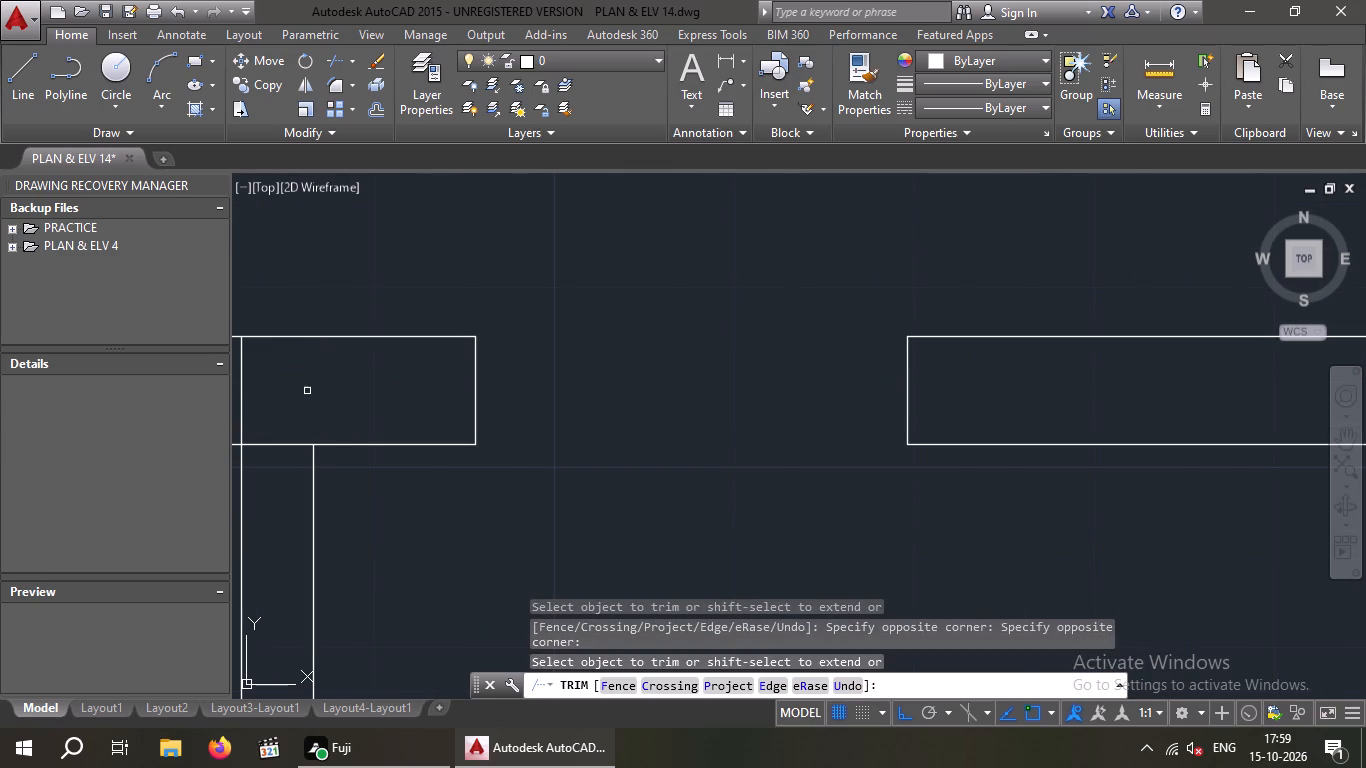
scroll(307, 390, "down", 2)
middle_click_drag(310, 389, 341, 401)
left_click_drag(376, 400, 316, 400)
left_click(300, 400)
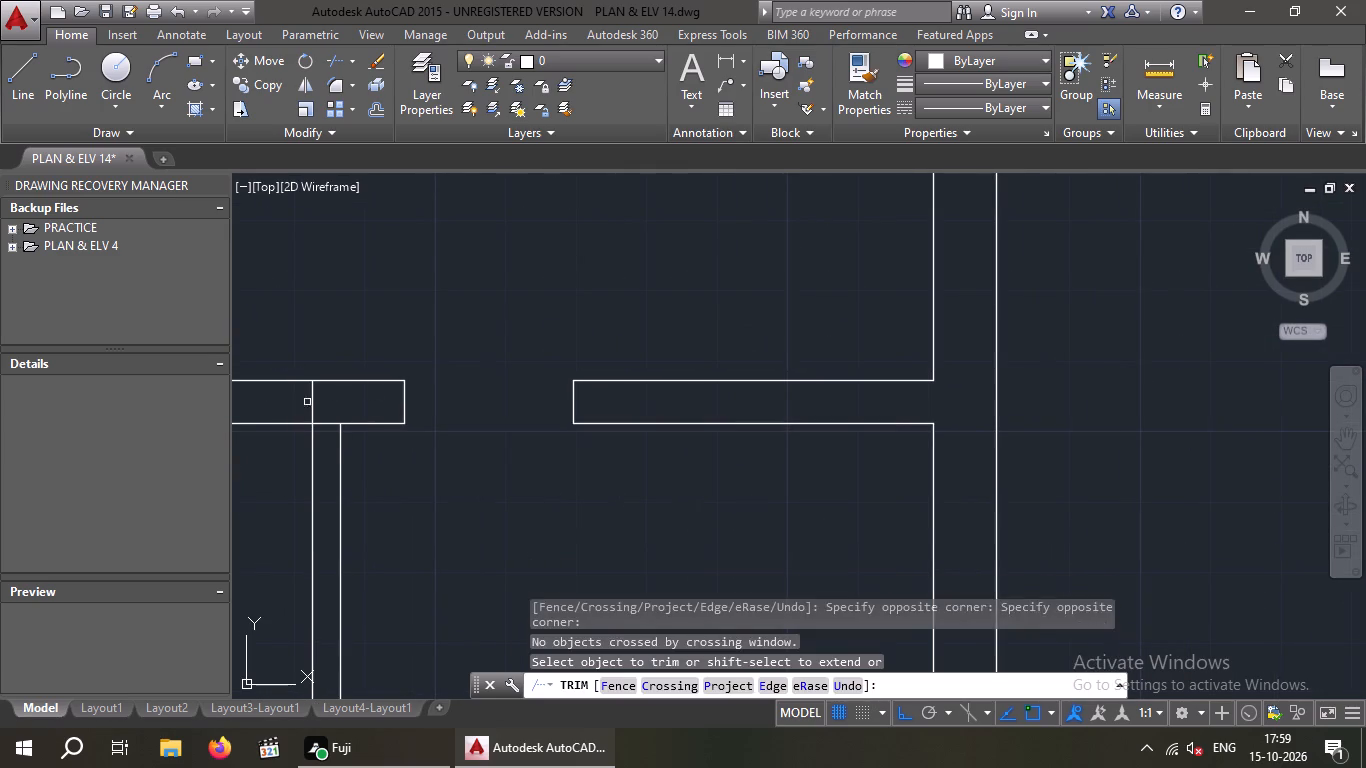
left_click_drag(327, 401, 295, 404)
left_click(292, 404)
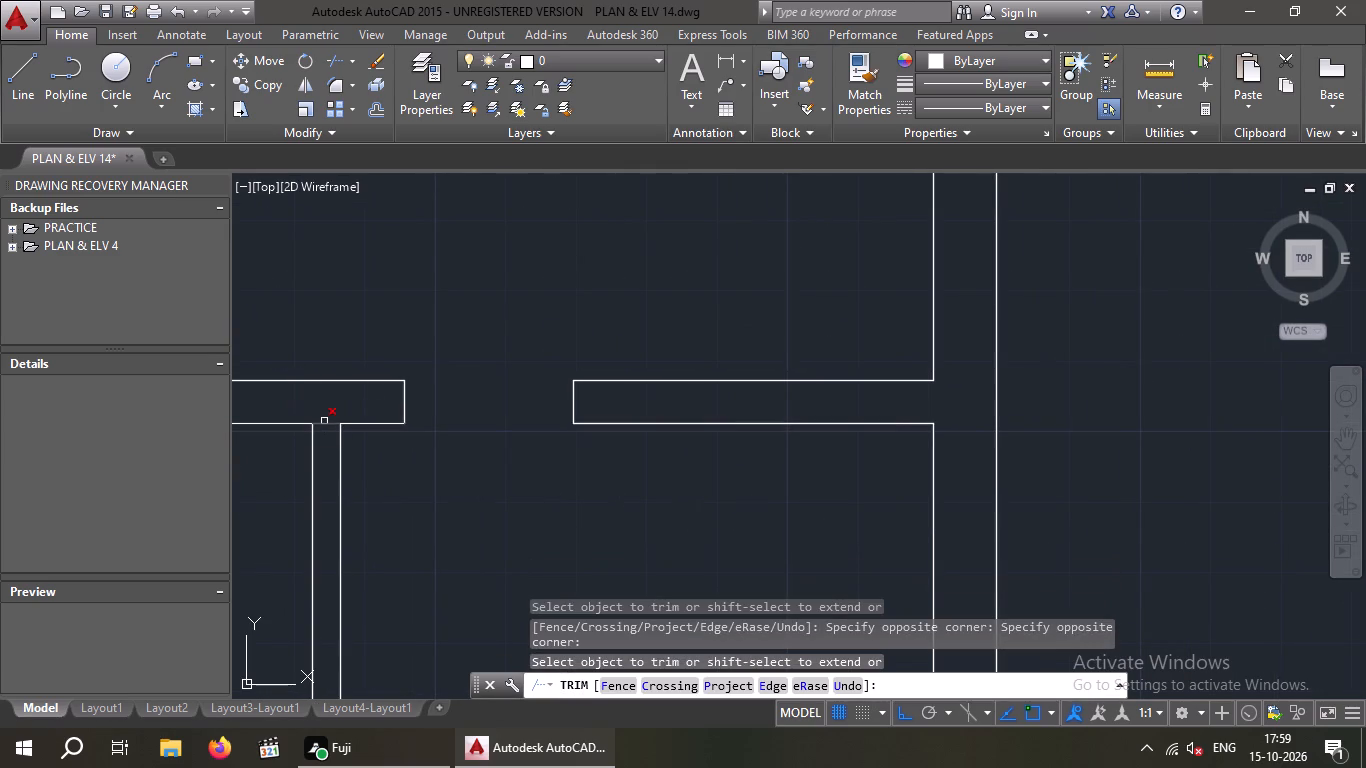
left_click(324, 422)
scroll(412, 456, "down", 3)
middle_click_drag(427, 460, 511, 511)
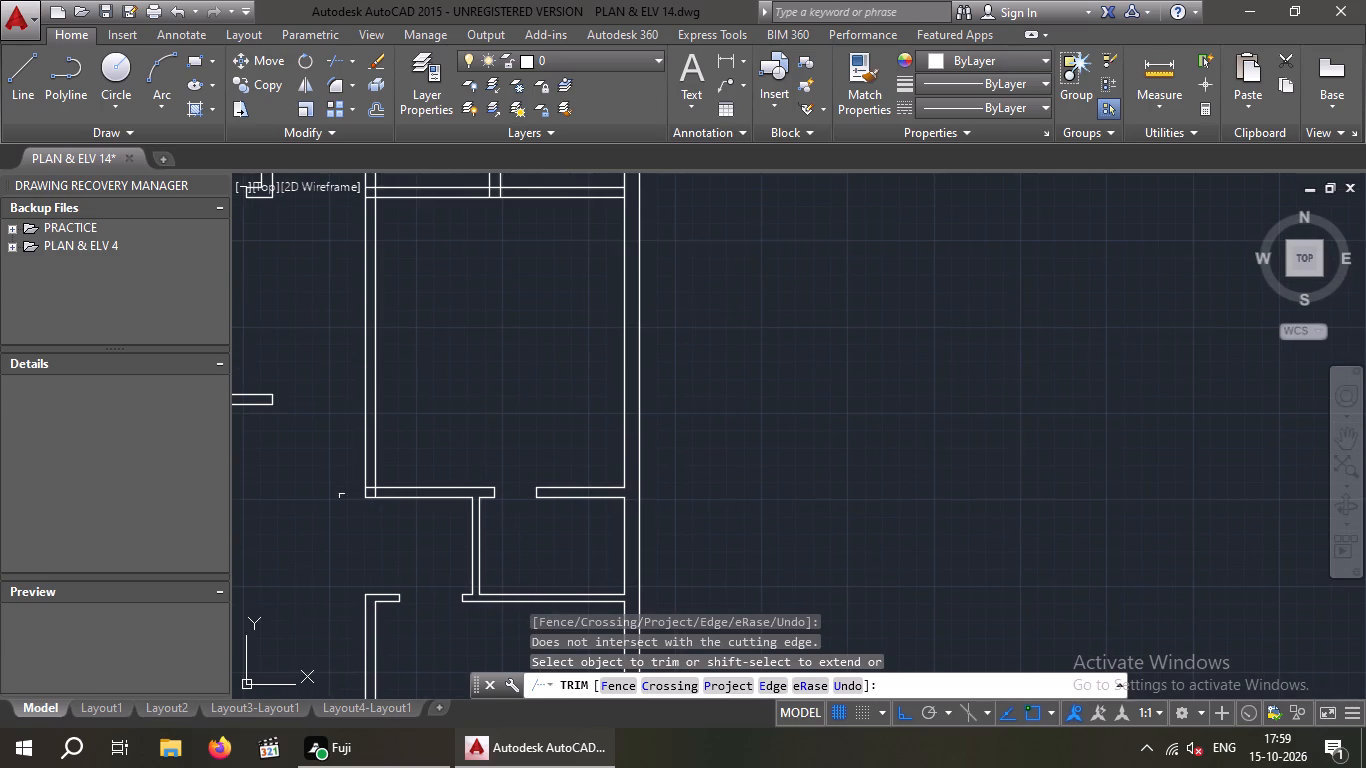
Trim the overlapping lines at the southwest corner of the large room north of the small room.
scroll(345, 494, "up", 6)
left_click_drag(762, 521, 664, 550)
left_click(626, 556)
left_click_drag(628, 557, 614, 531)
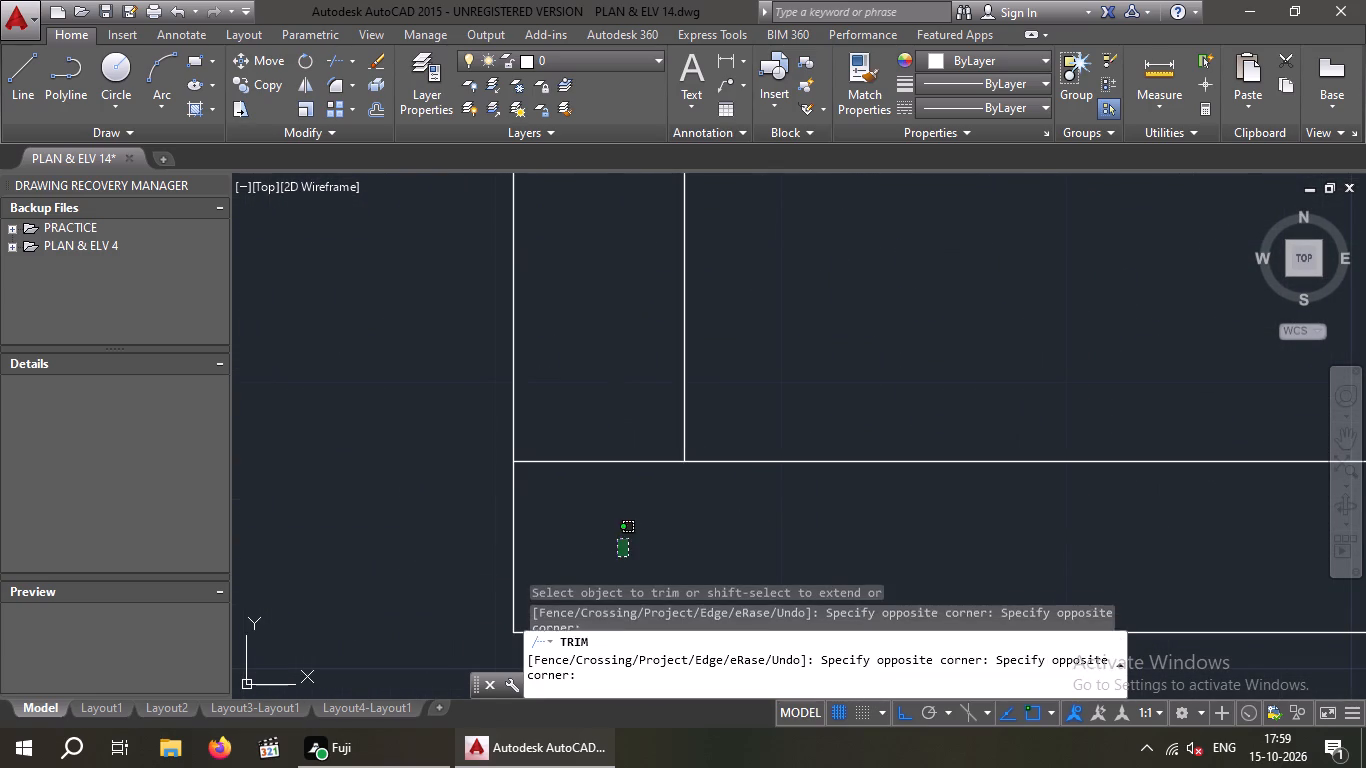
left_click_drag(614, 531, 605, 511)
left_click(591, 447)
scroll(591, 441, "down", 5)
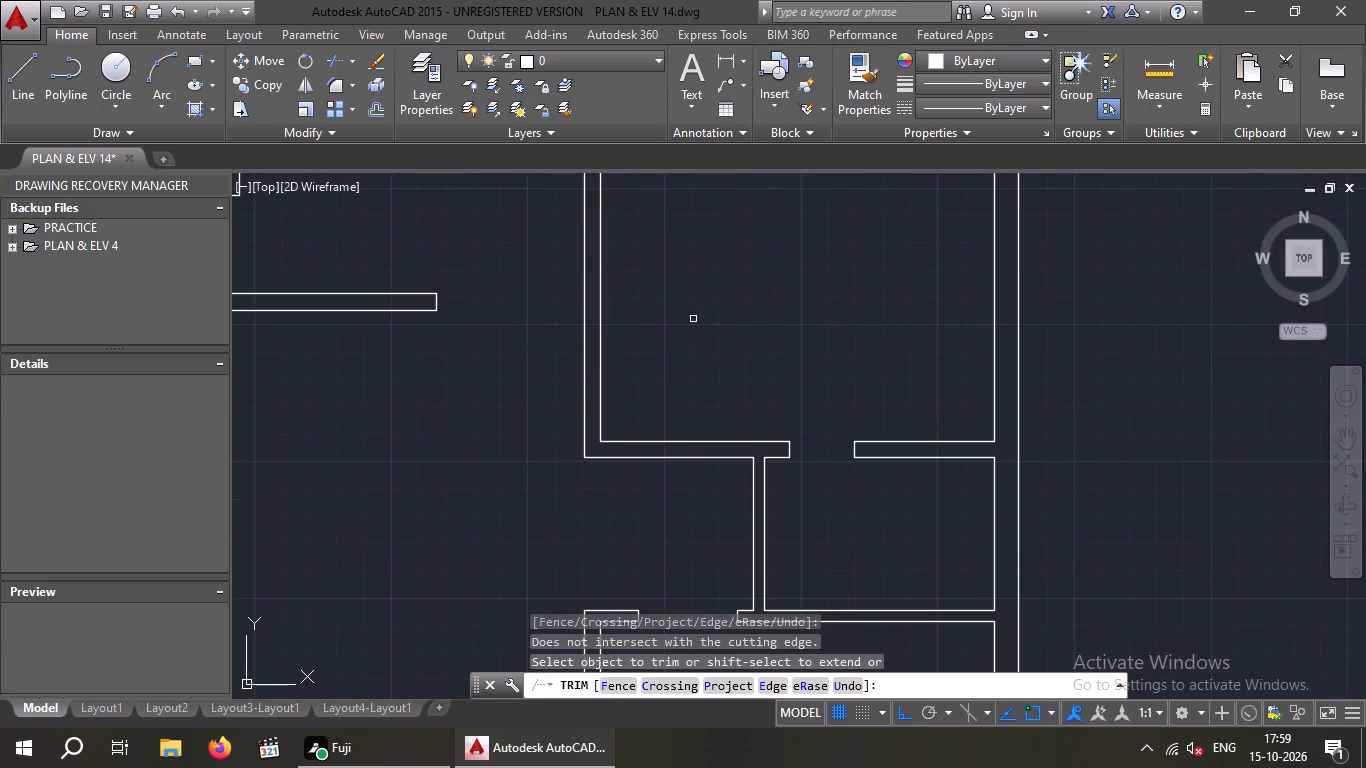
middle_click_drag(595, 432, 517, 495)
scroll(643, 363, "down", 2)
middle_click(526, 455)
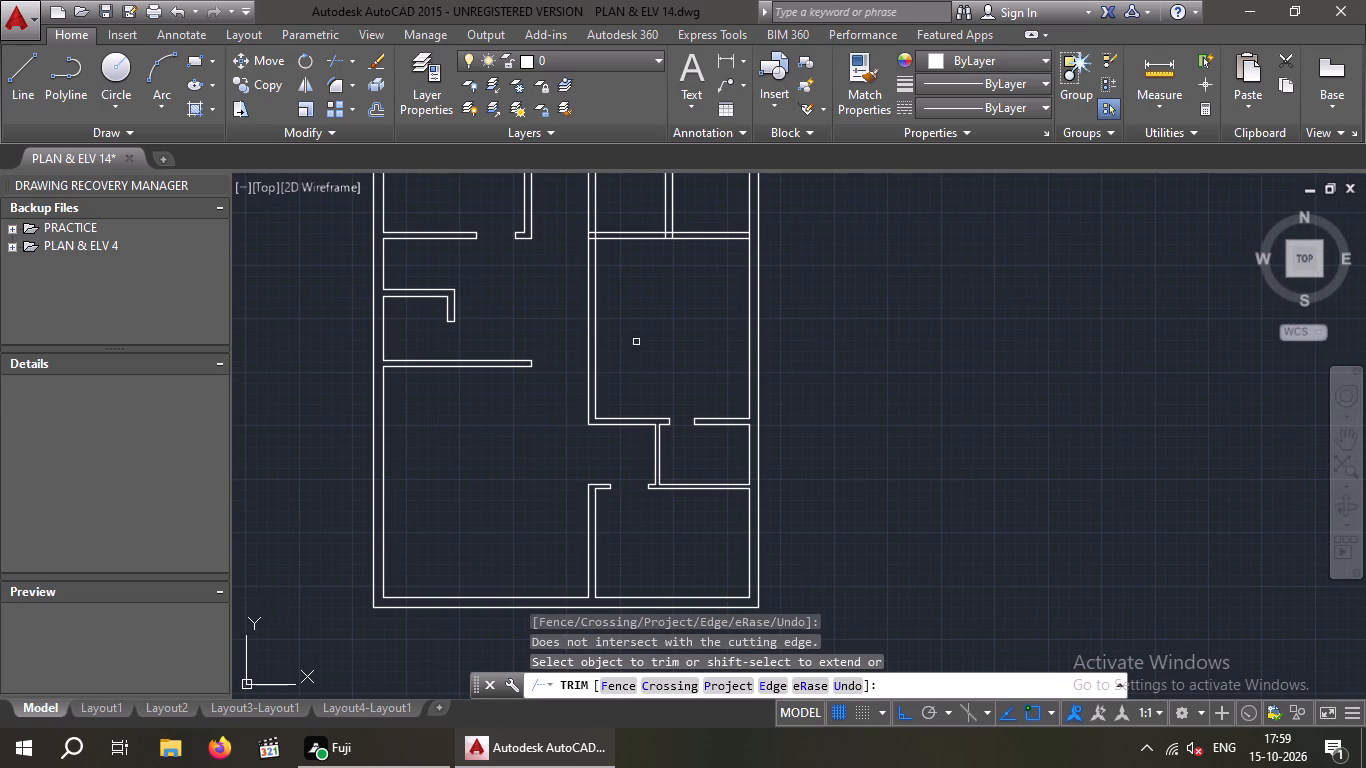
scroll(625, 343, "up", 1)
scroll(673, 283, "down", 1)
middle_click_drag(626, 344, 606, 378)
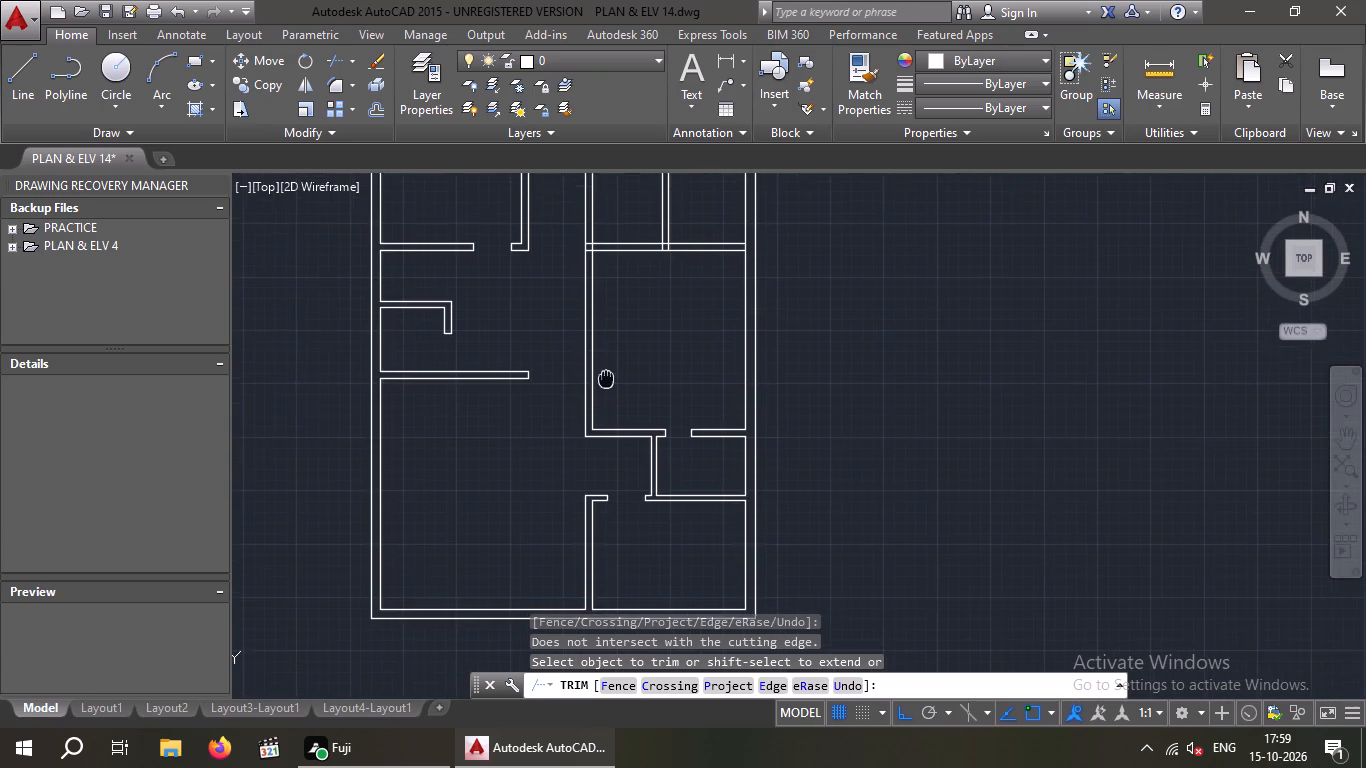
middle_click_drag(606, 378, 606, 379)
scroll(636, 356, "up", 1)
middle_click_drag(616, 362, 585, 420)
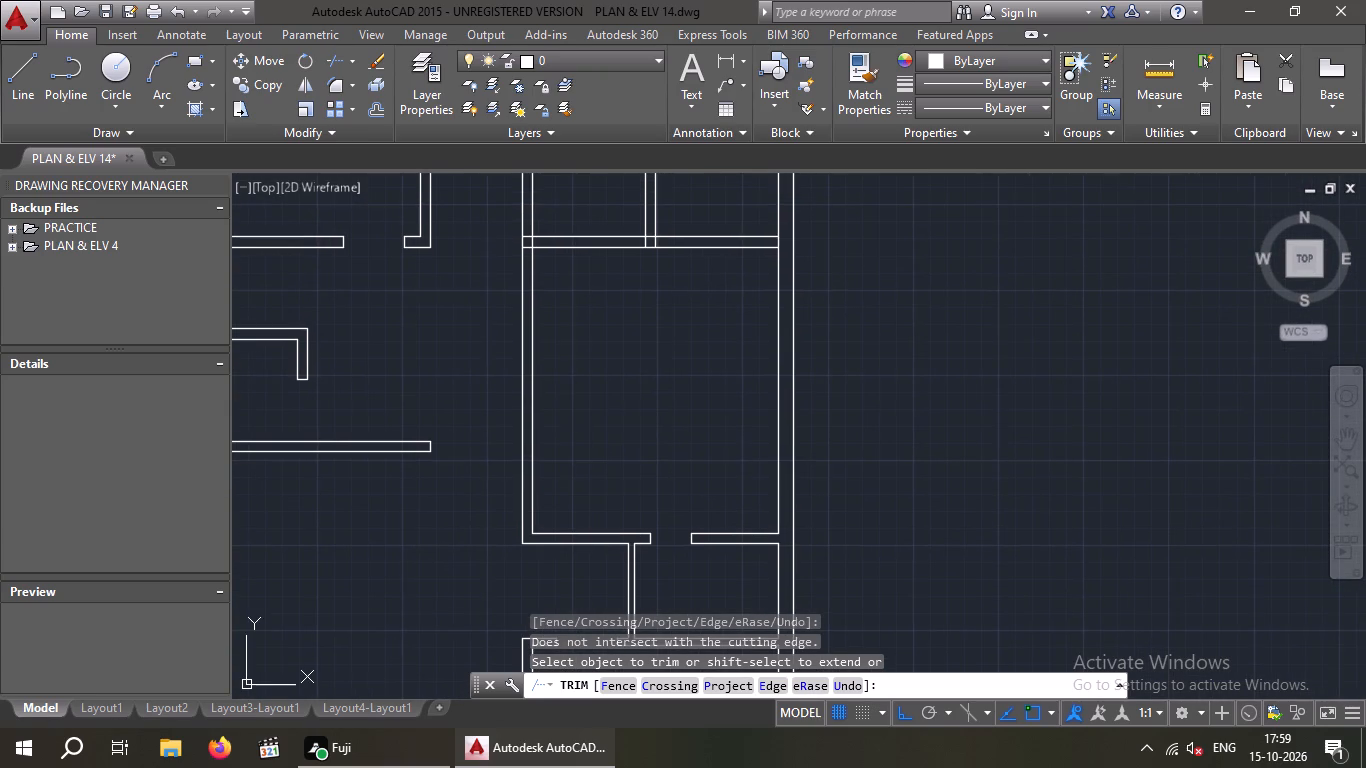
key("Escape")
key("Escape")
Extend both lines of the western east-west partition east to the large east room's west wall.
key("e")
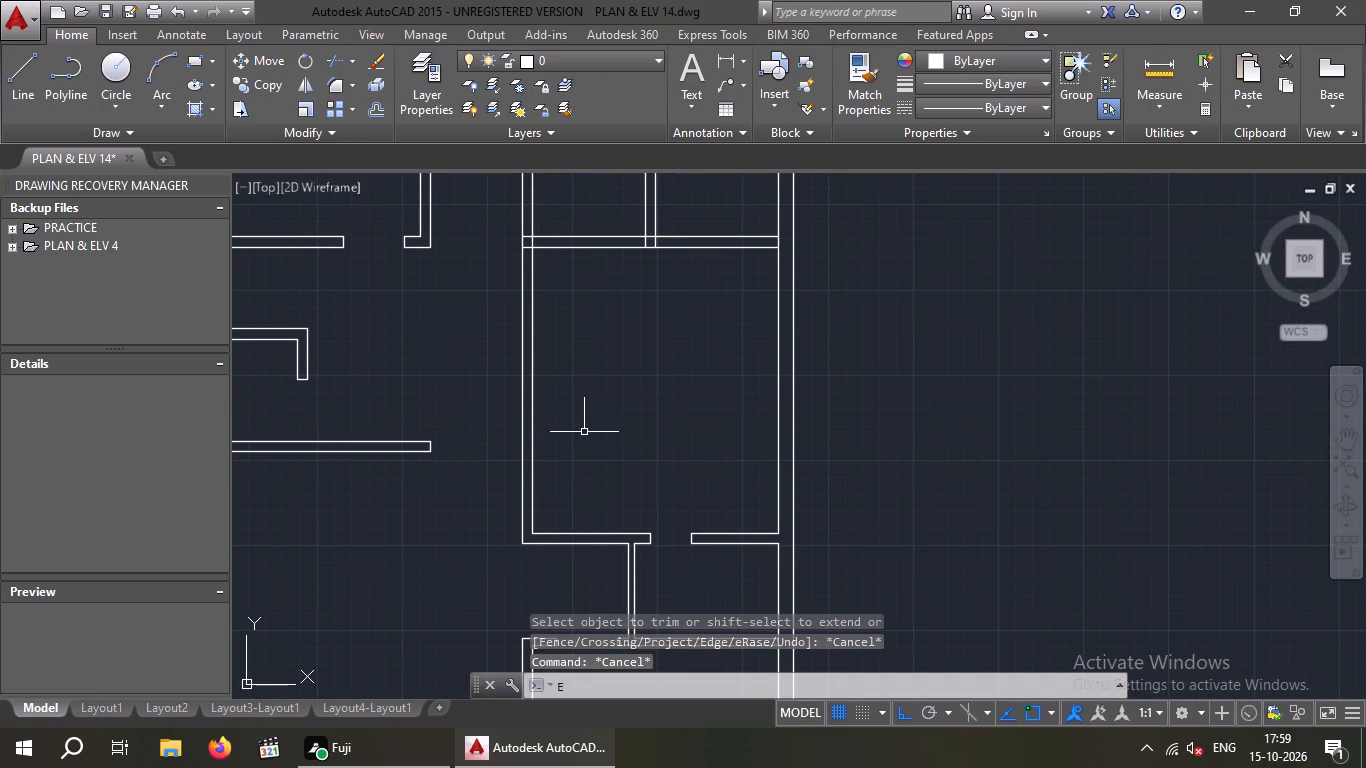
key("x")
key("space")
key("space")
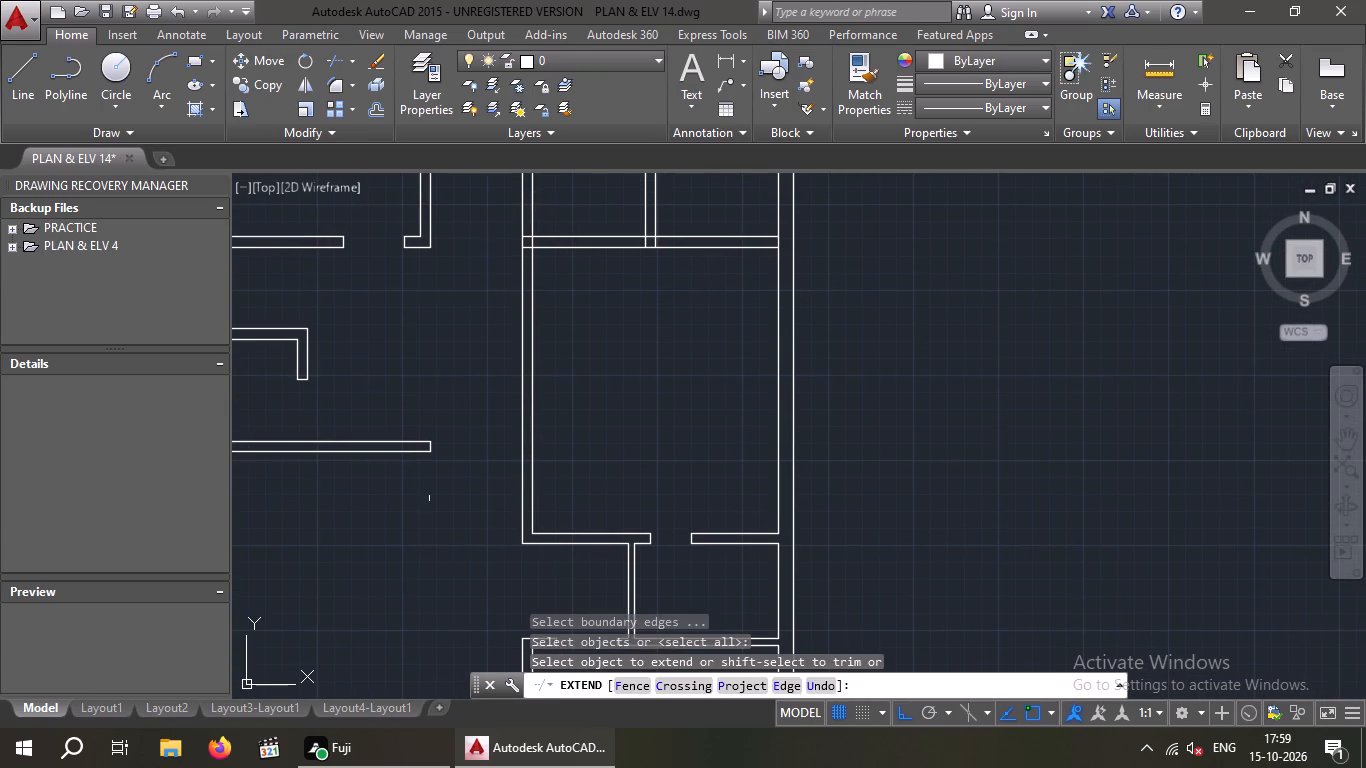
left_click_drag(432, 498, 378, 436)
left_click(349, 380)
left_click_drag(479, 481, 463, 433)
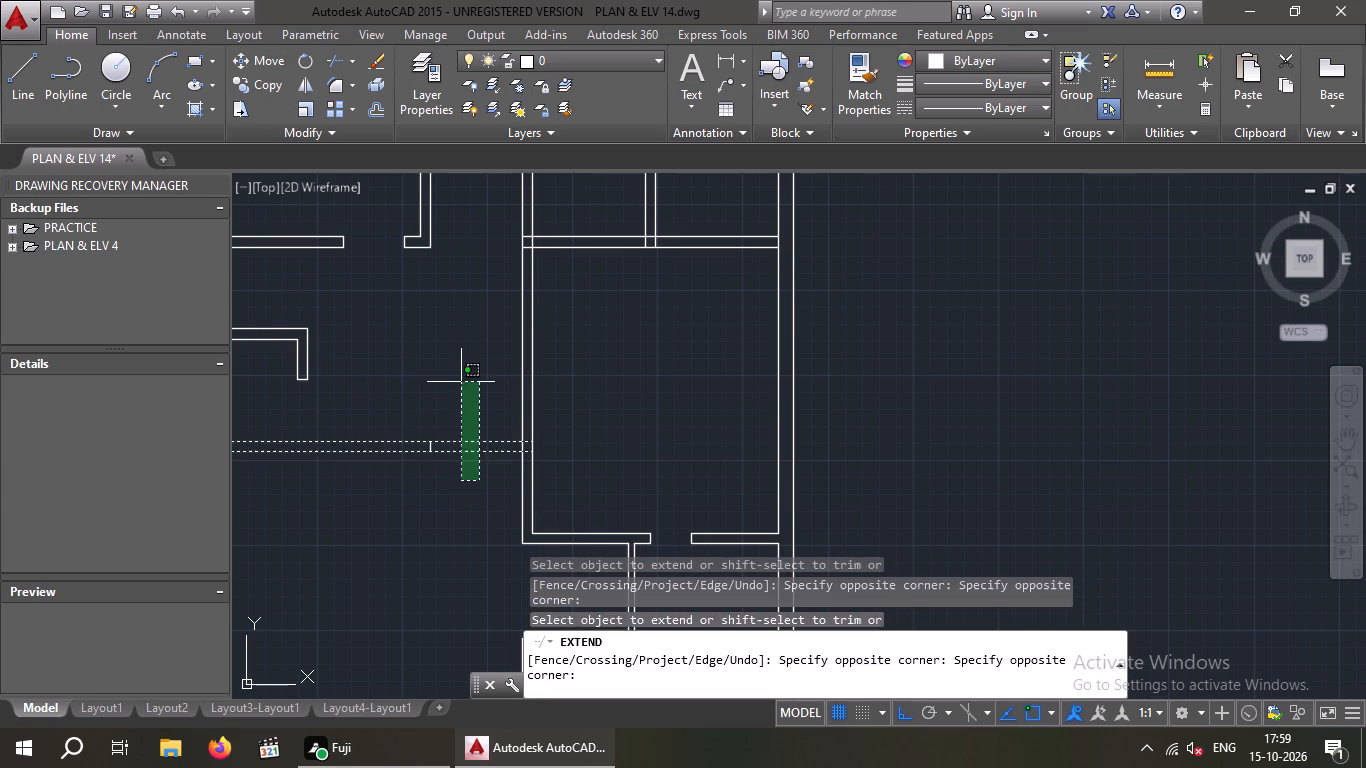
left_click(461, 381)
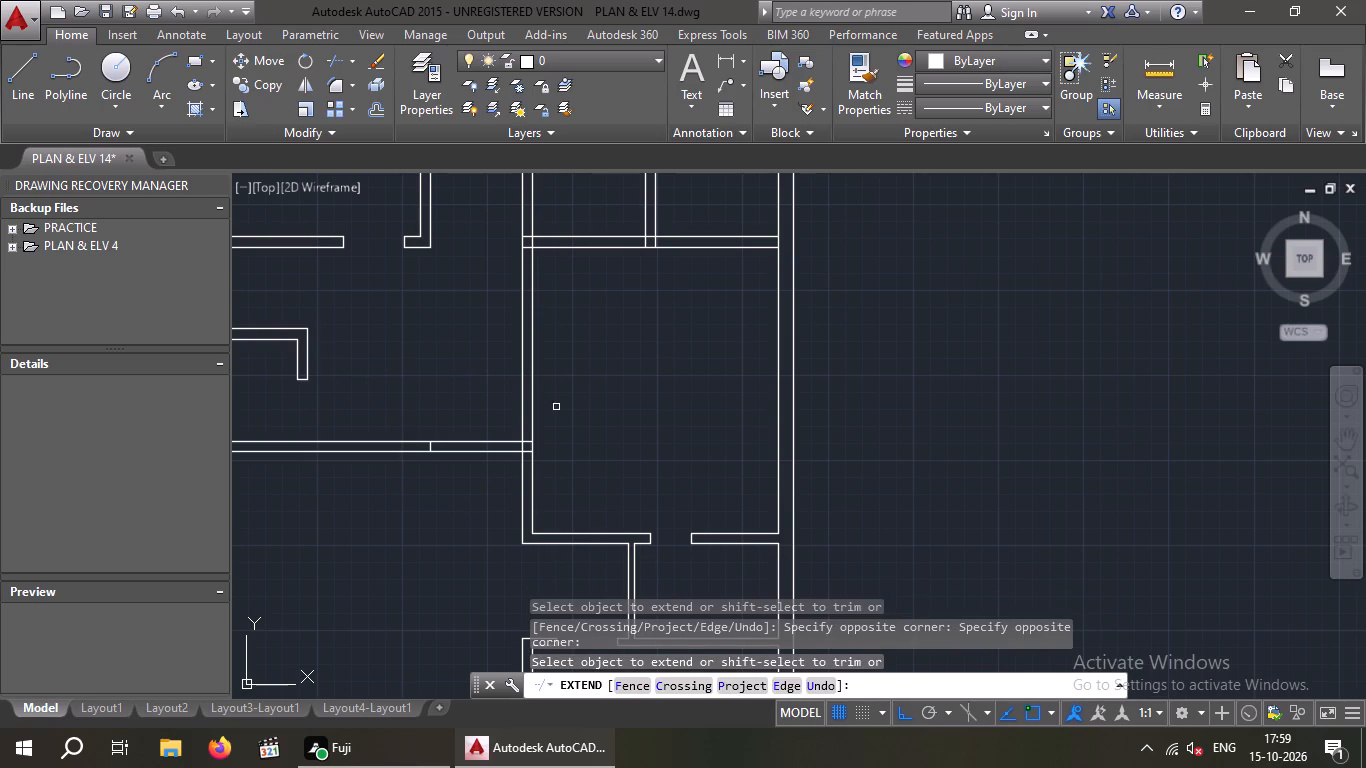
key("Escape")
key("Escape")
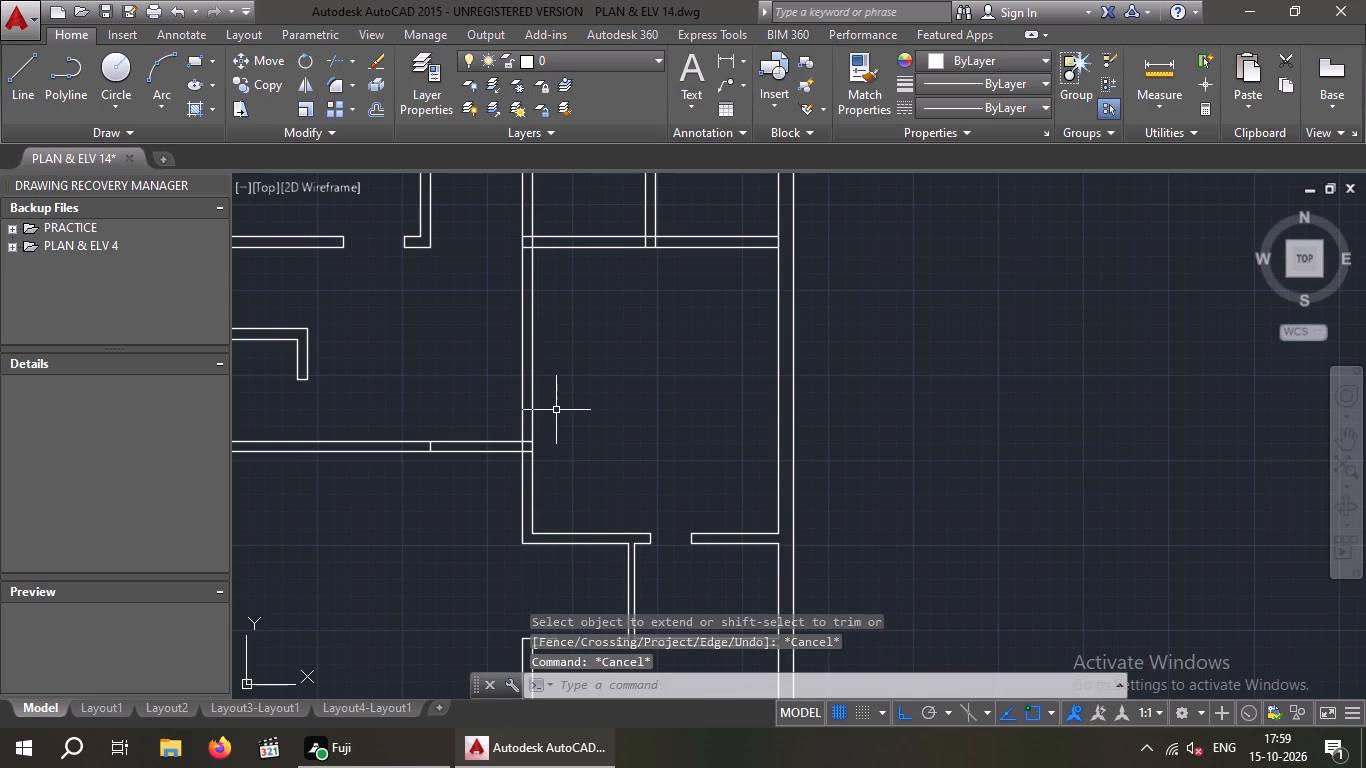
key("Escape")
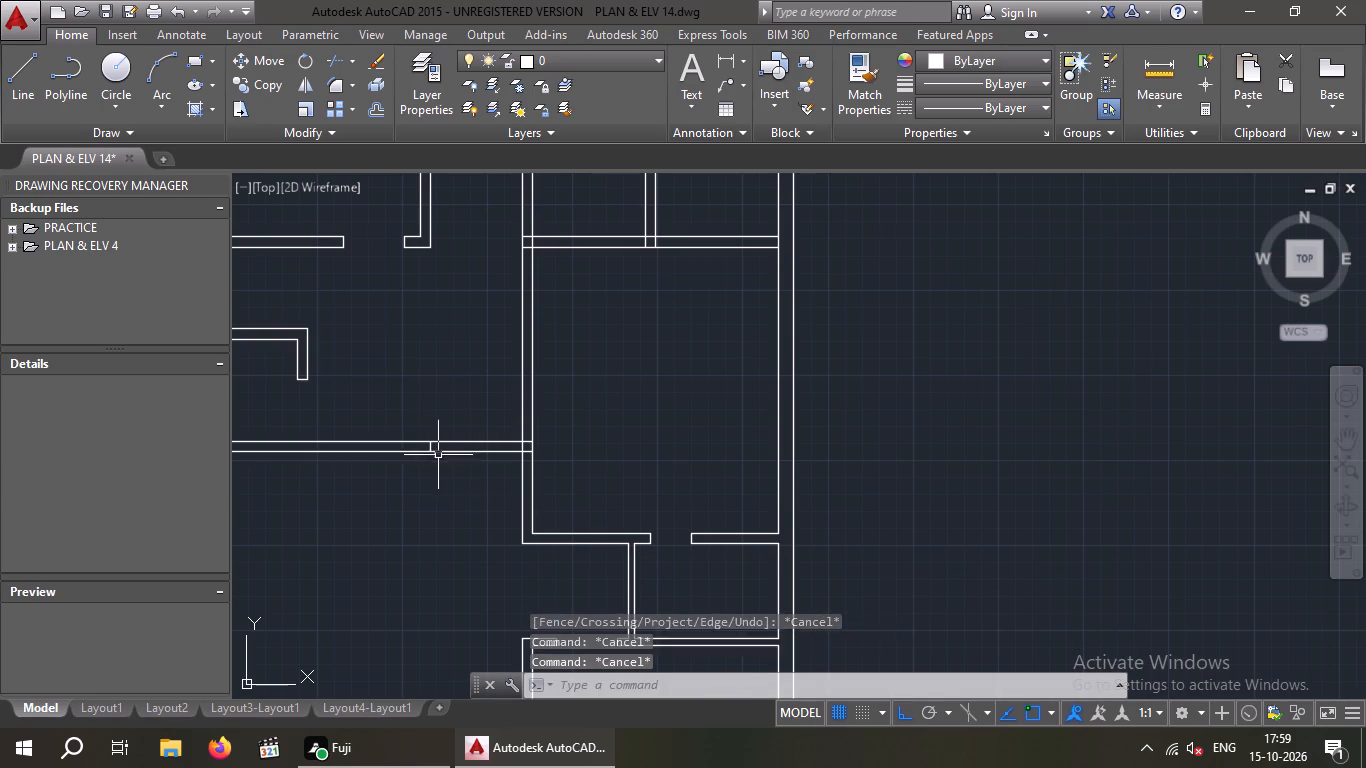
Erase the old end cap left inside the extended east-west partition.
scroll(437, 454, "up", 4)
left_click_drag(439, 407, 369, 416)
left_click(356, 416)
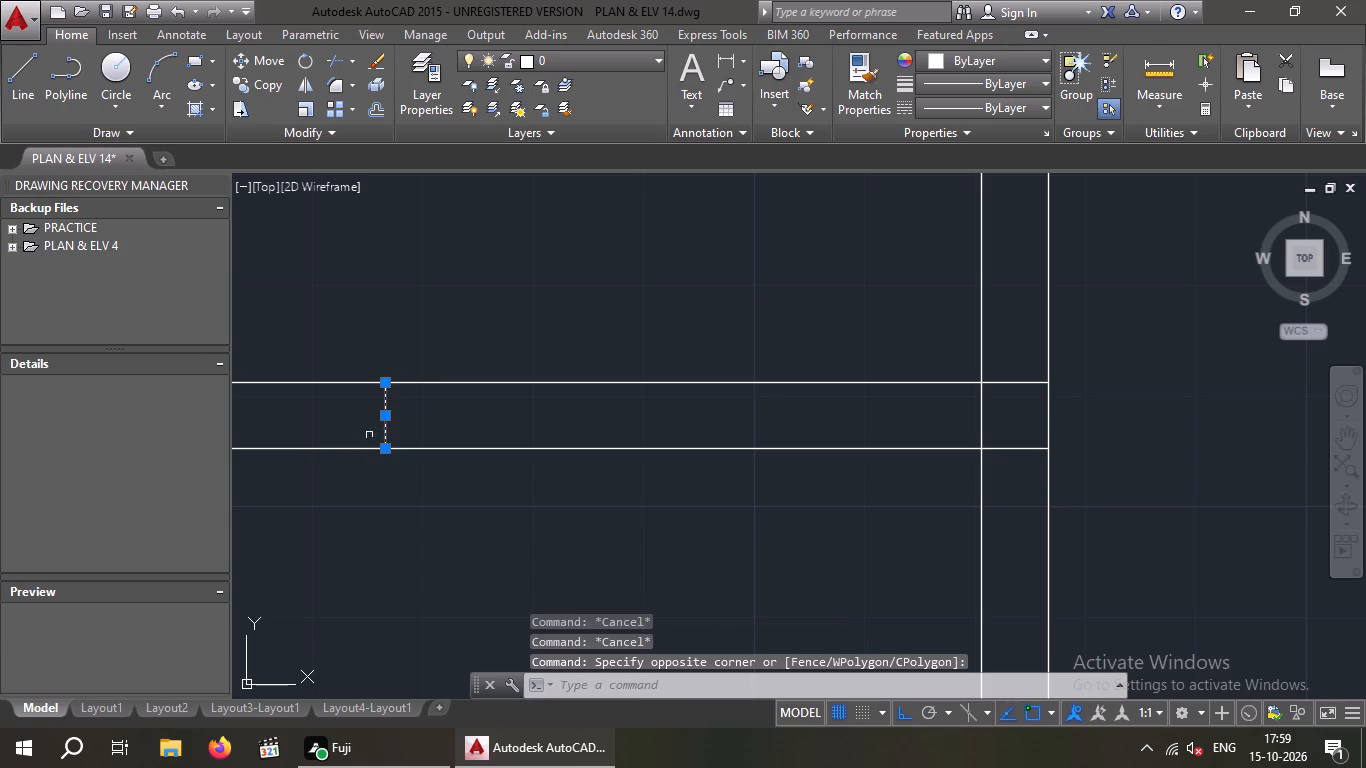
key("Delete")
Offset the west face of the large east room's west wall 4' west across the extended partition.
scroll(382, 411, "down", 6)
middle_click_drag(390, 421, 420, 448)
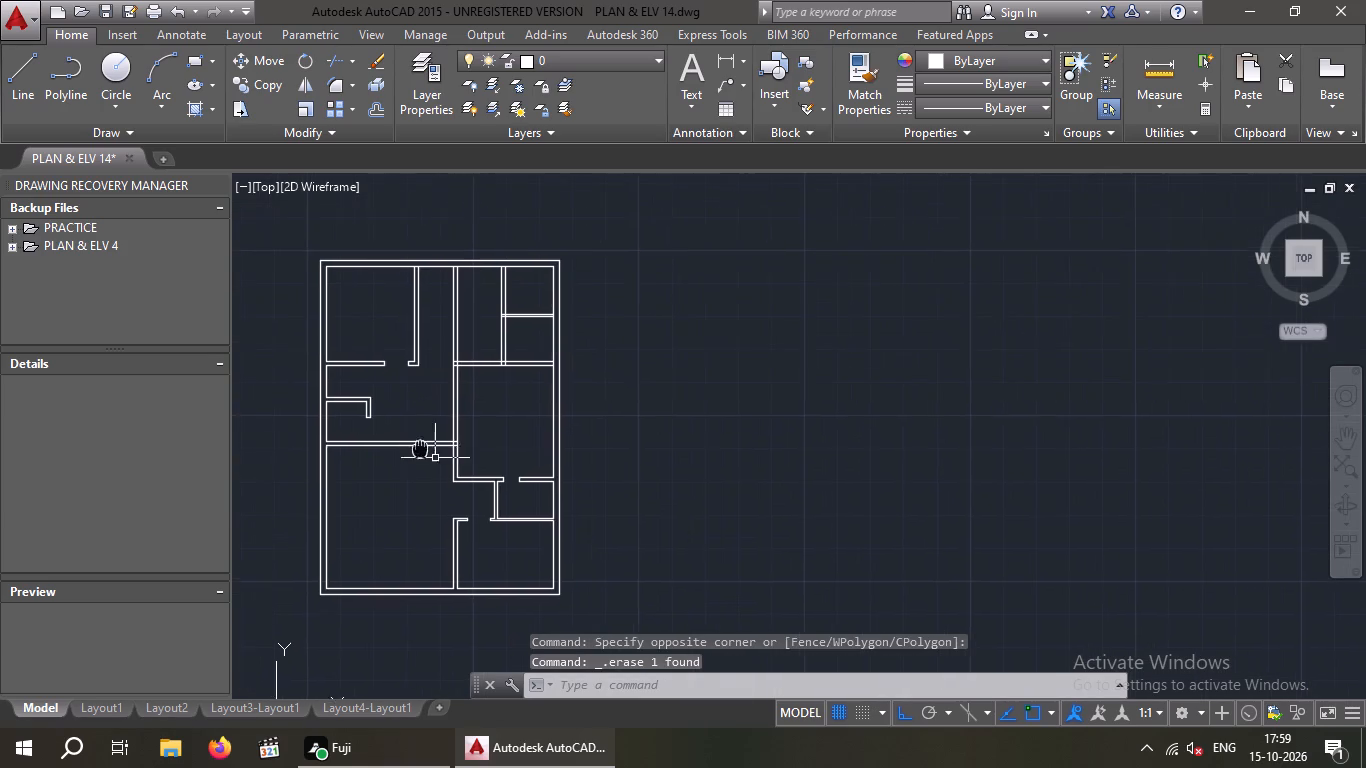
scroll(429, 458, "up", 3)
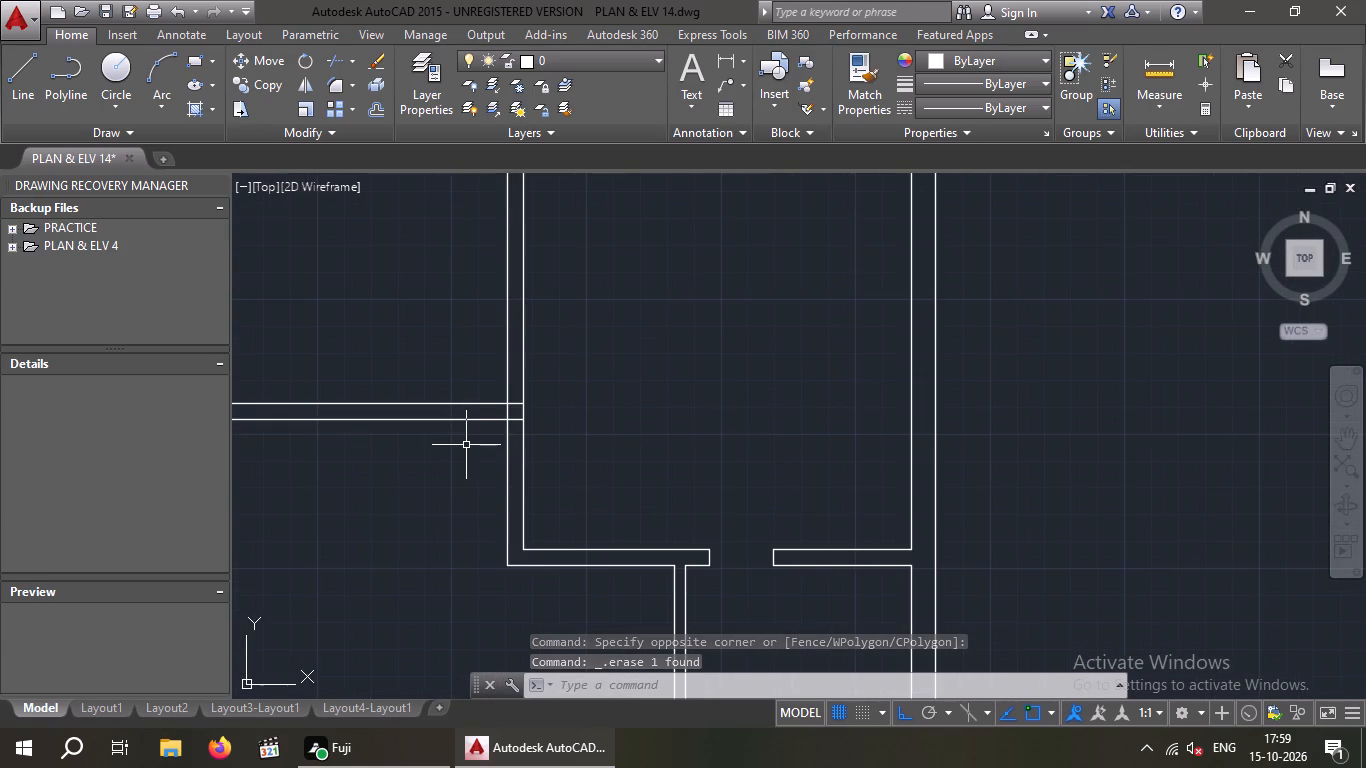
key("o")
key("Return")
key("4")
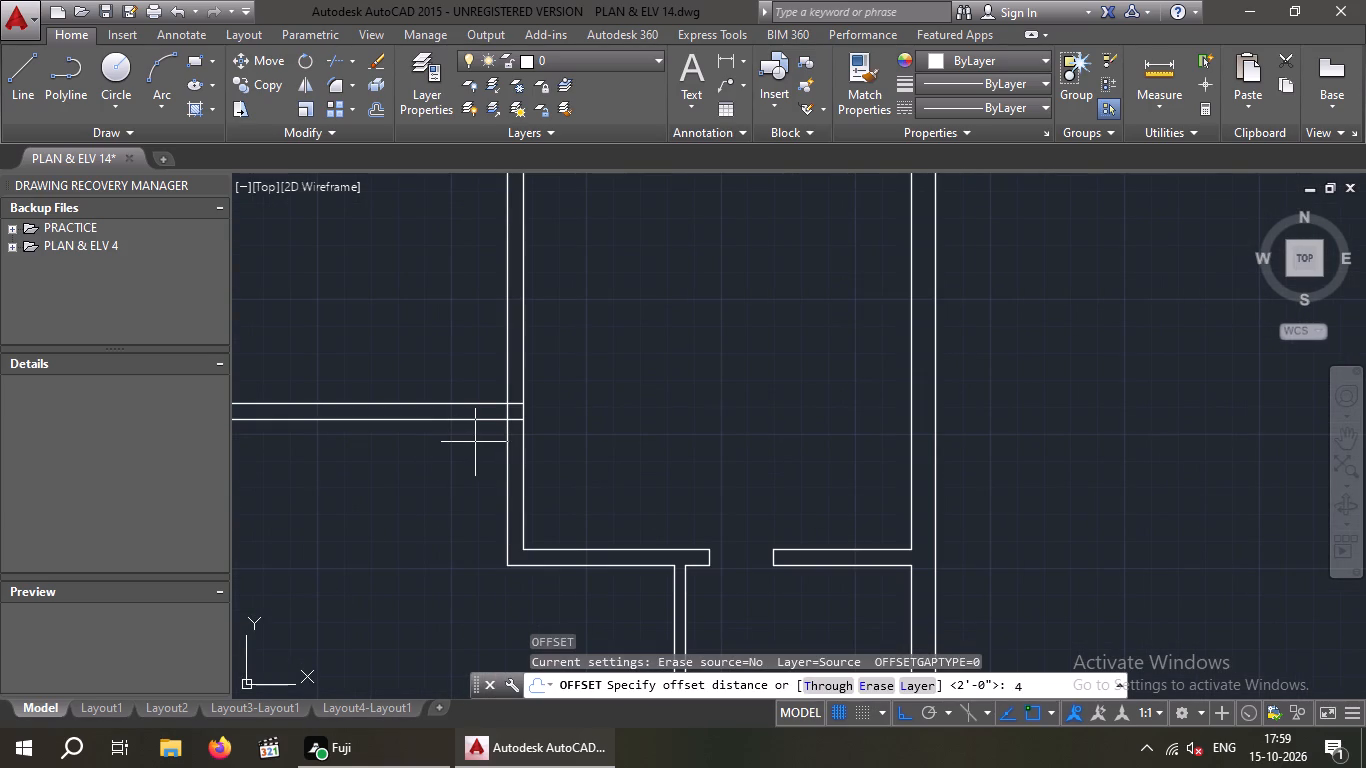
key("apostrophe")
key("Return")
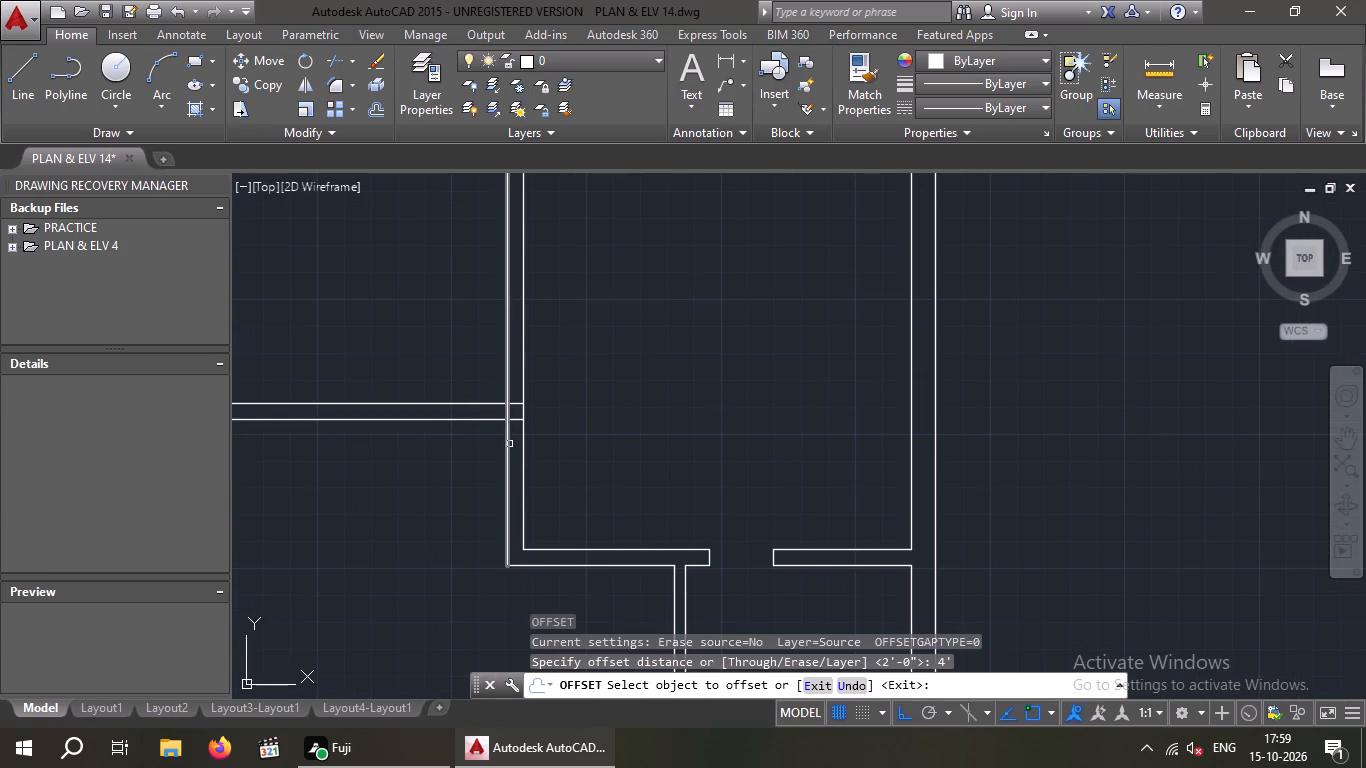
left_click_drag(509, 444, 479, 452)
scroll(368, 462, "down", 1)
left_click(368, 462)
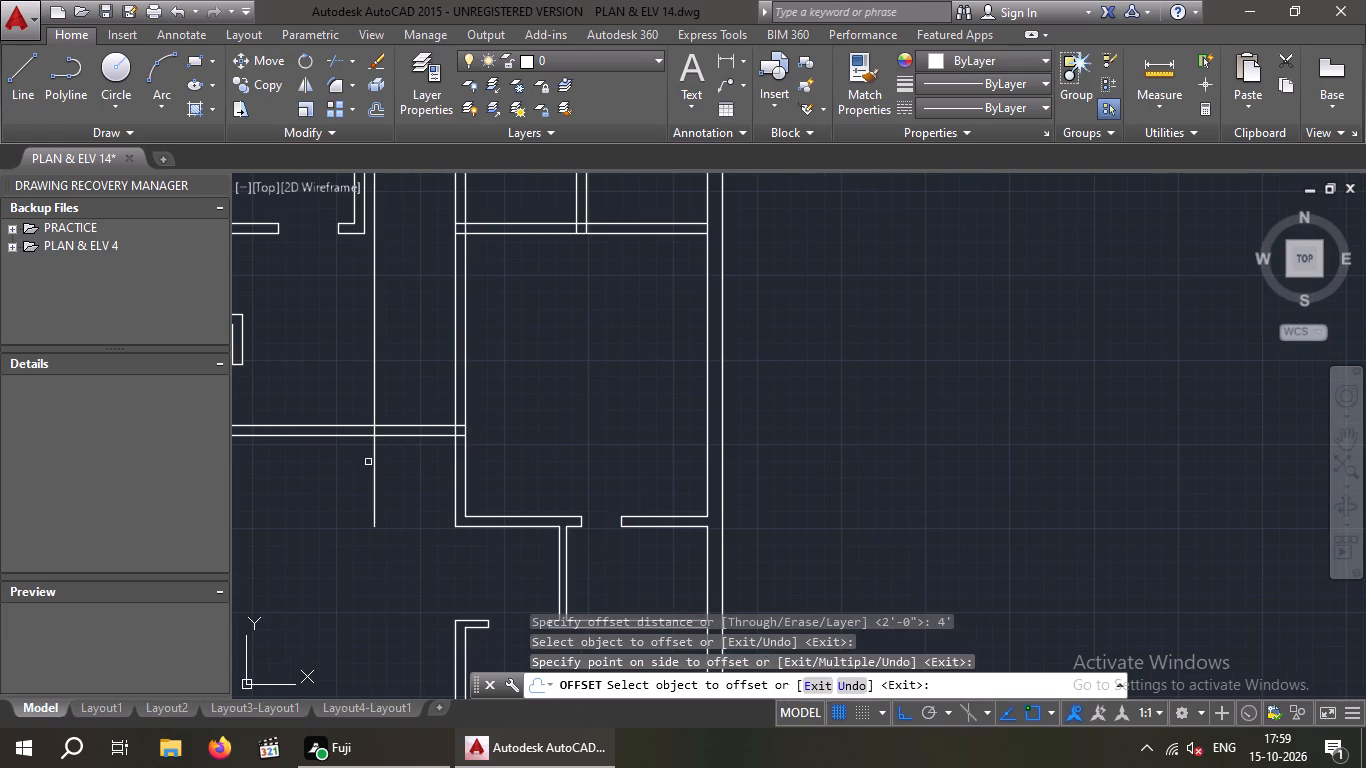
key("Escape")
Trim a 4' opening in the extended partition beside the wall, keeping the offset line only as its end cap.
type("TR")
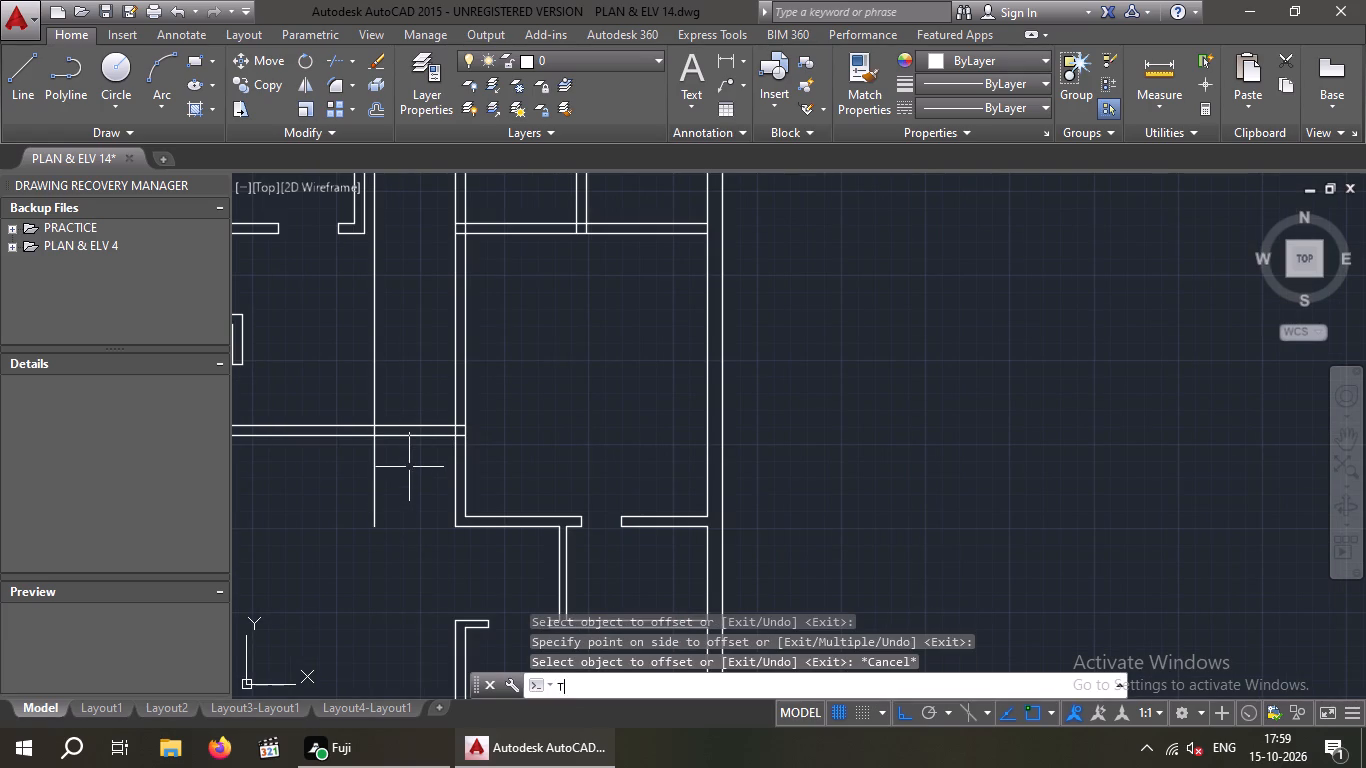
key("space")
key("space")
middle_click_drag(389, 383, 396, 309)
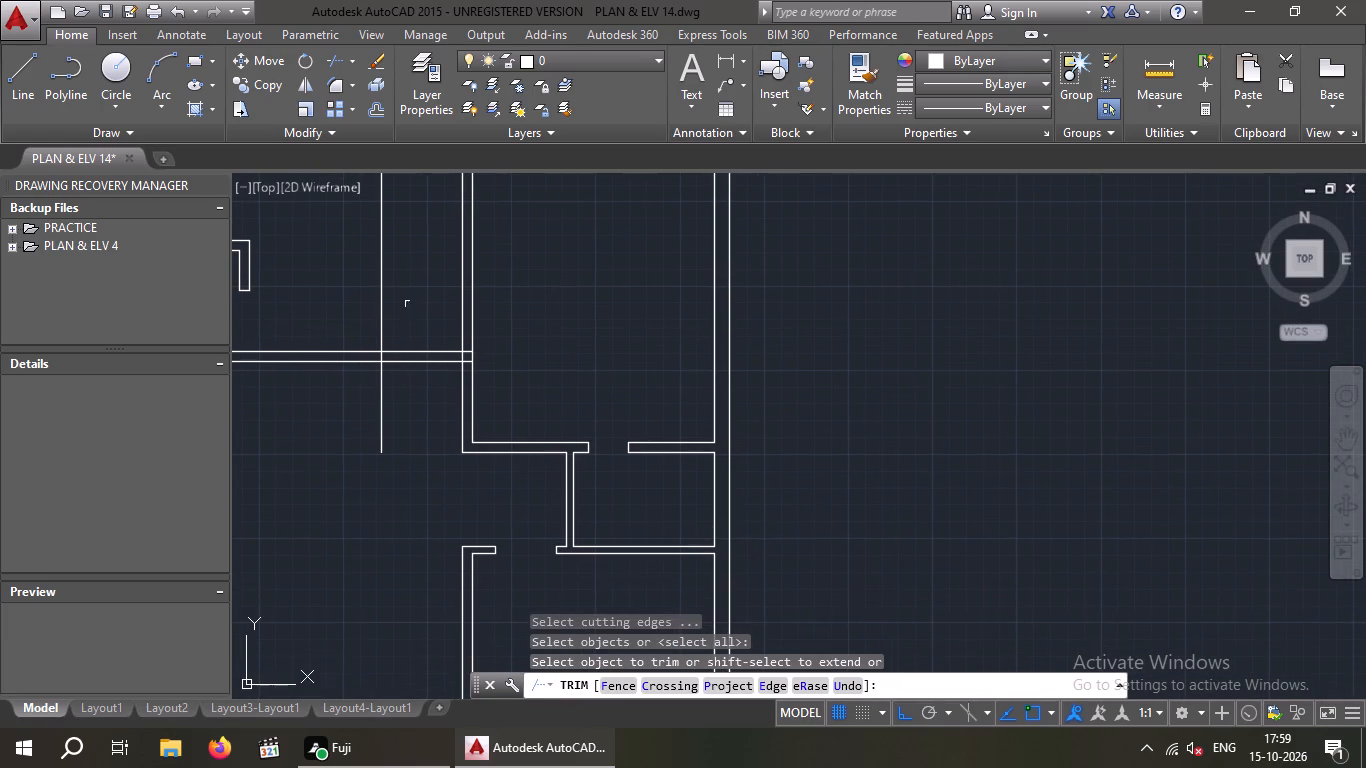
left_click_drag(446, 265, 395, 288)
left_click(346, 301)
left_click_drag(415, 396, 370, 415)
left_click(365, 416)
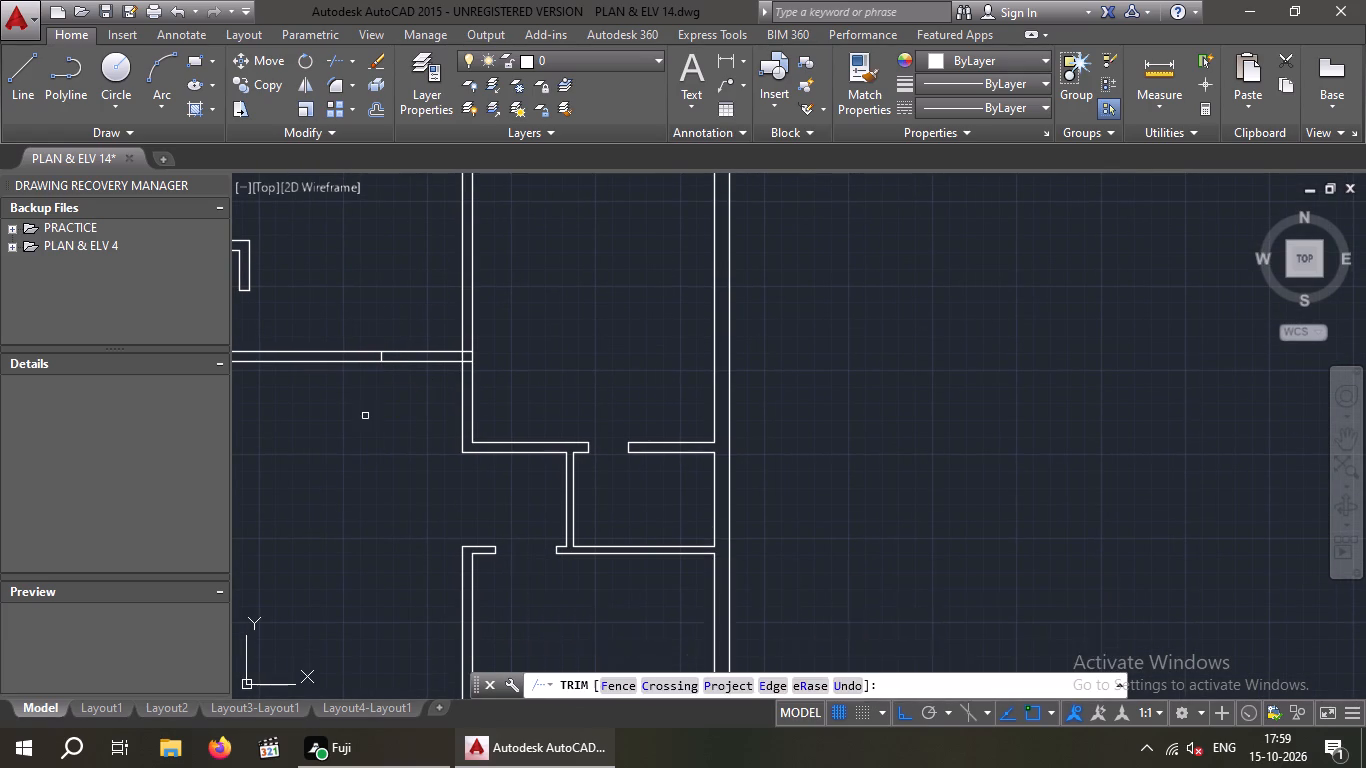
left_click_drag(424, 392, 424, 380)
left_click(427, 308)
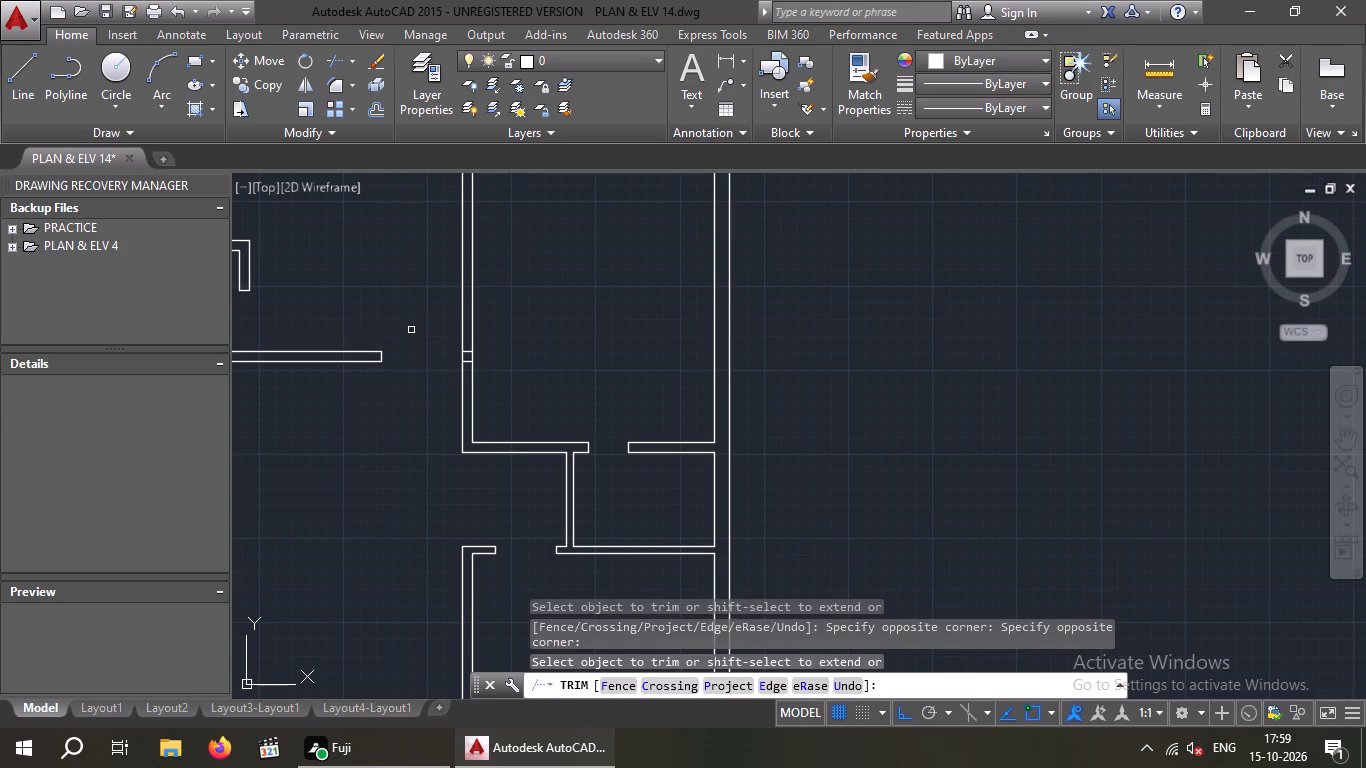
Erase the two short leftover partition lines inside the large east room's west wall.
middle_click_drag(410, 332, 386, 403)
scroll(386, 403, "down", 1)
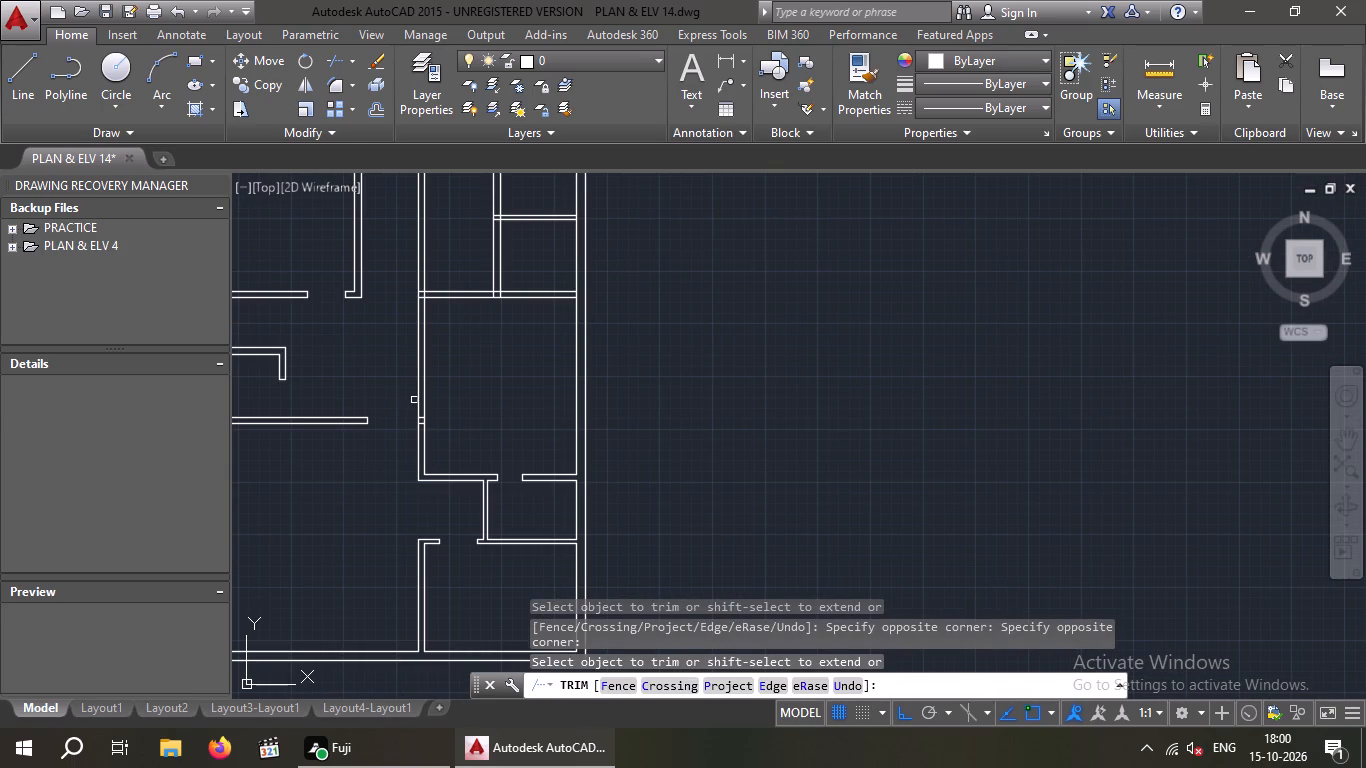
scroll(420, 428, "up", 3)
key("Escape")
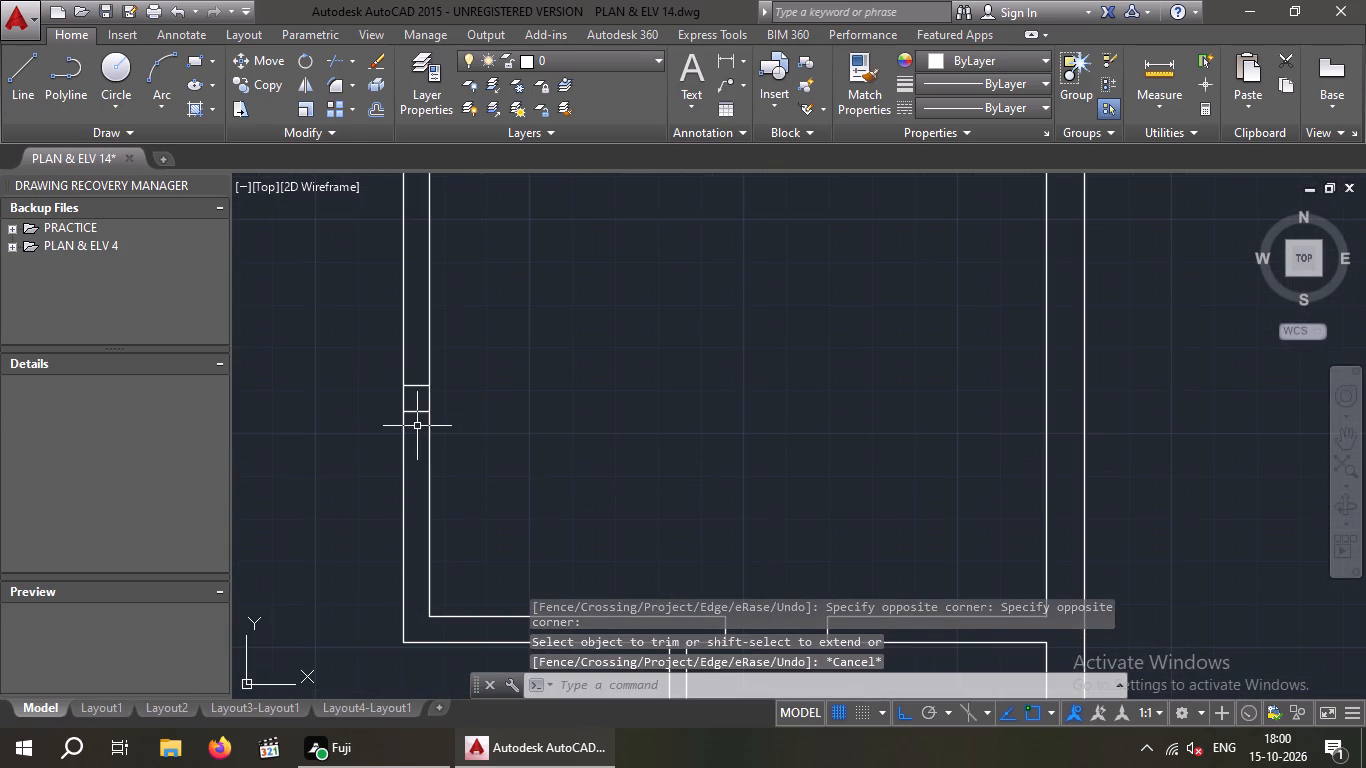
left_click(417, 426)
left_click(414, 377)
key("Delete")
scroll(412, 395, "down", 3)
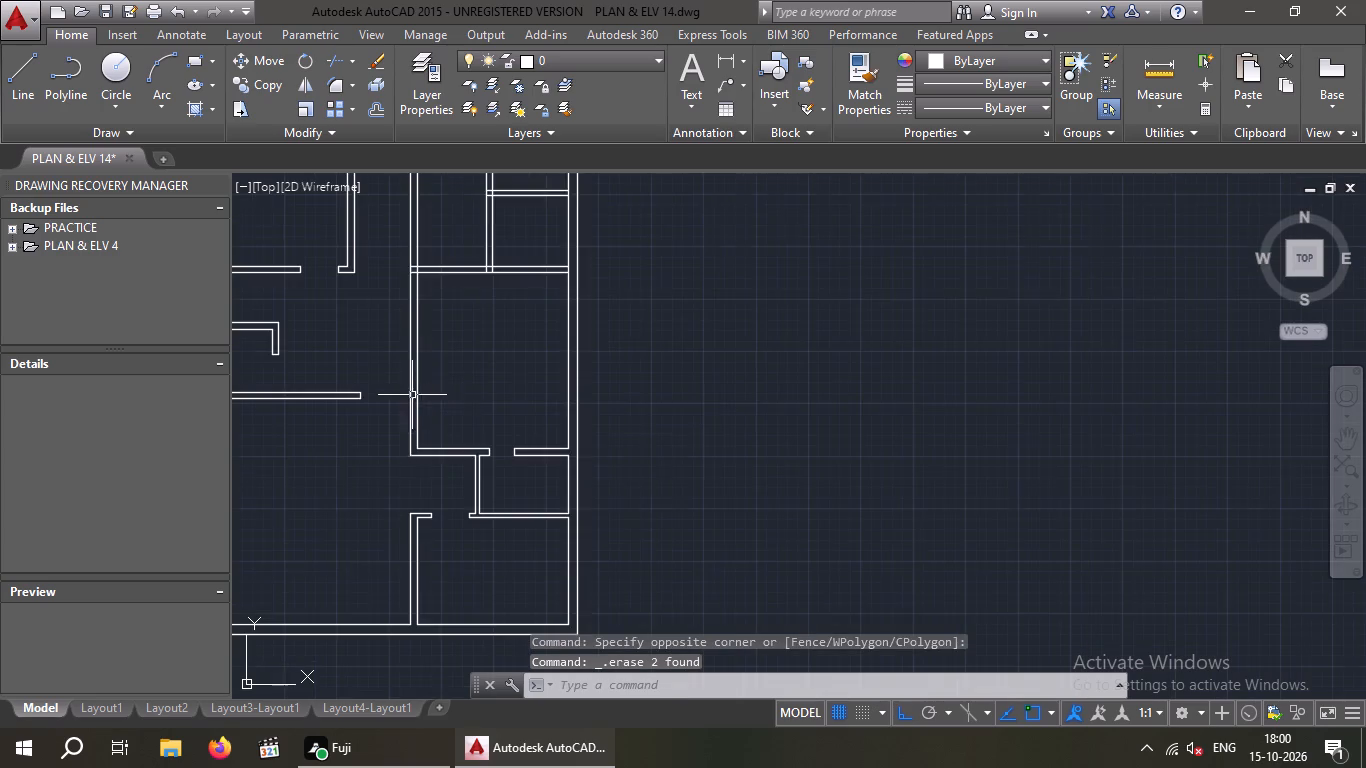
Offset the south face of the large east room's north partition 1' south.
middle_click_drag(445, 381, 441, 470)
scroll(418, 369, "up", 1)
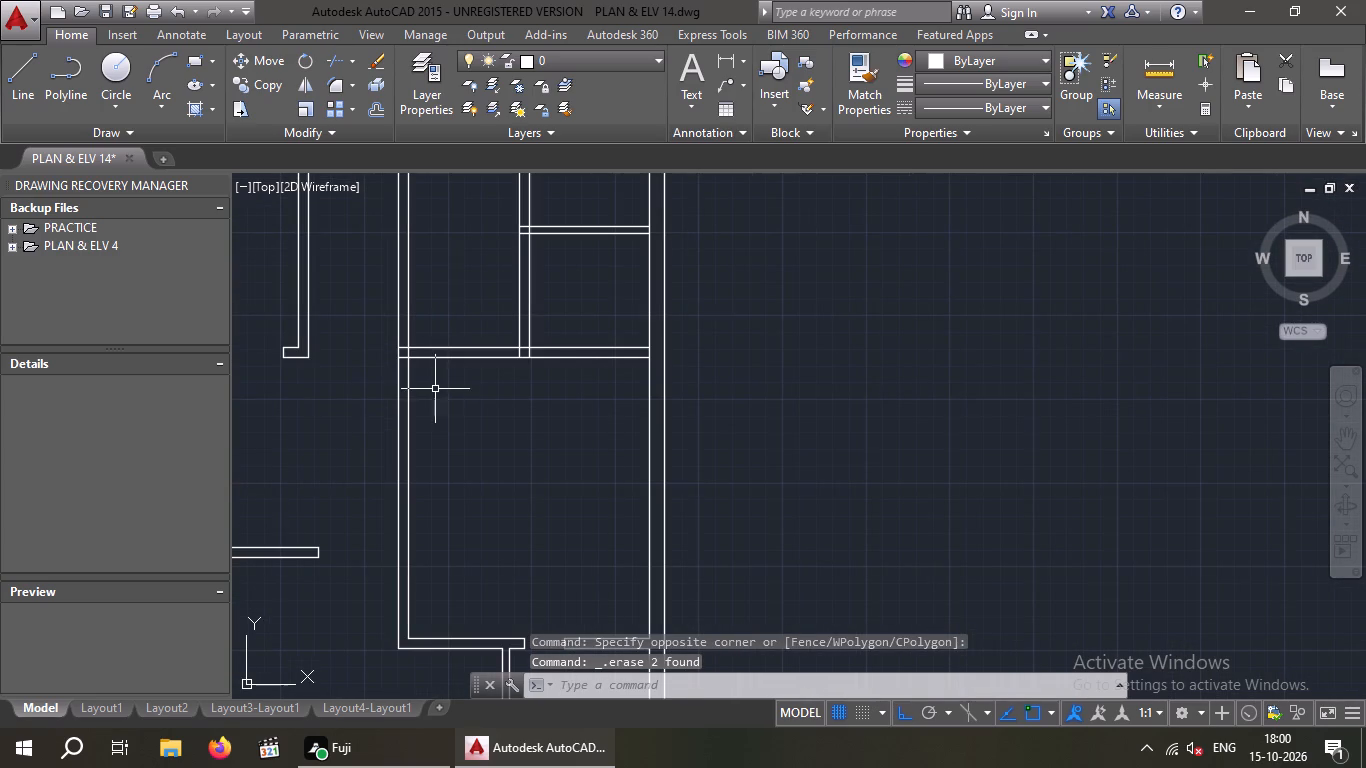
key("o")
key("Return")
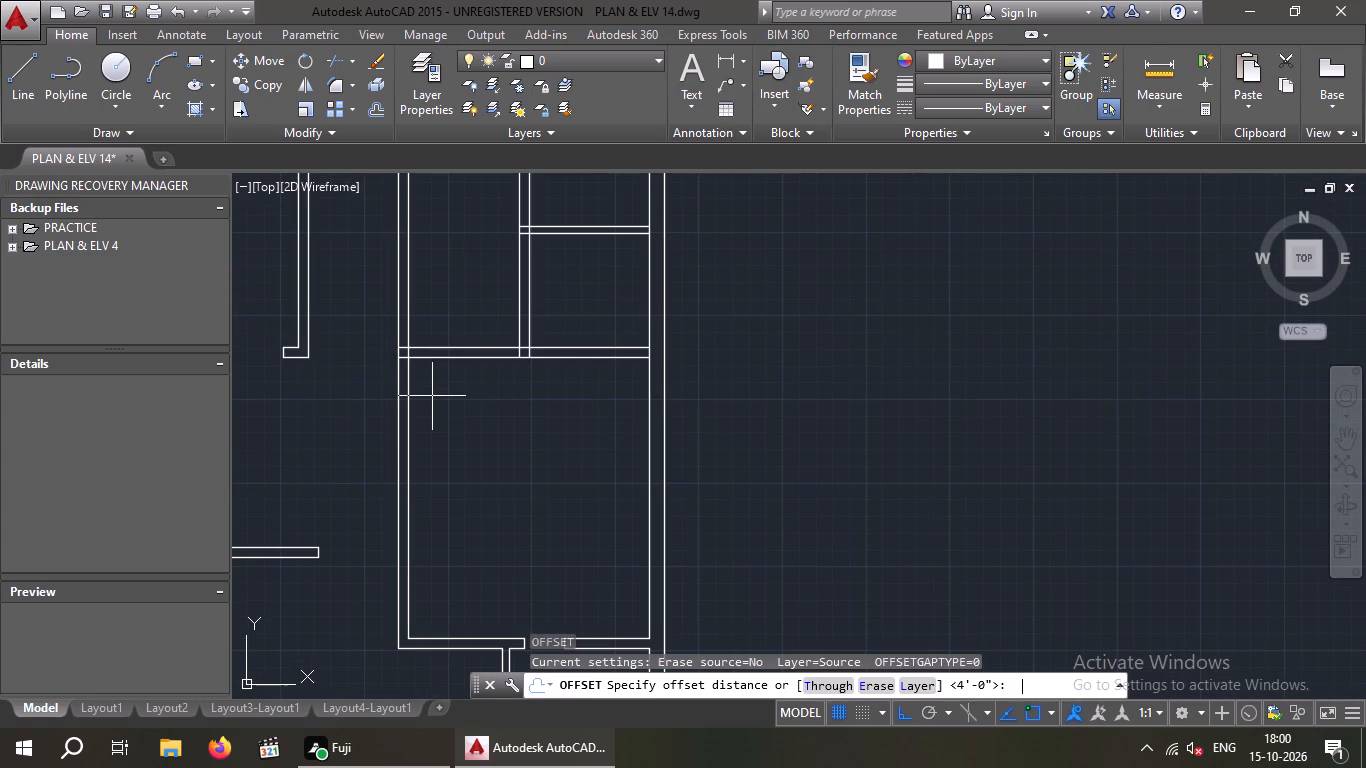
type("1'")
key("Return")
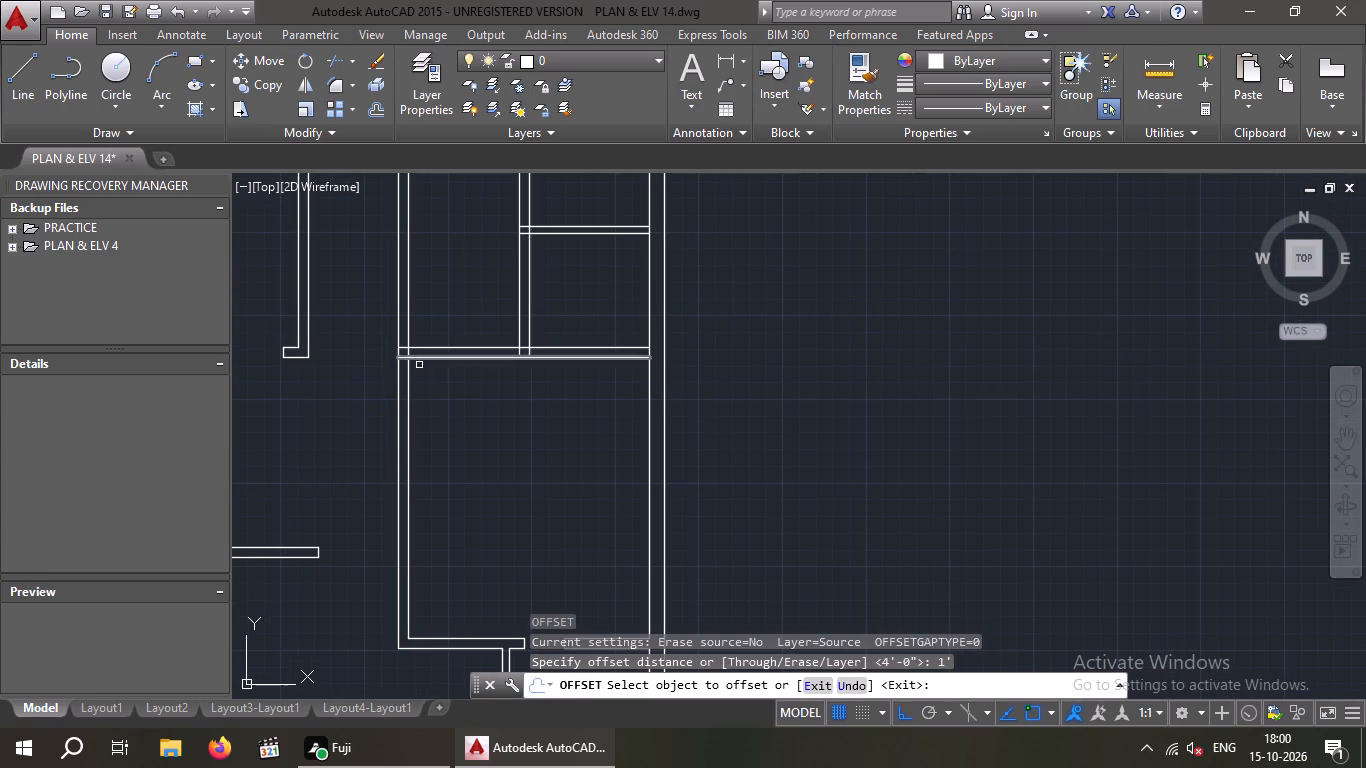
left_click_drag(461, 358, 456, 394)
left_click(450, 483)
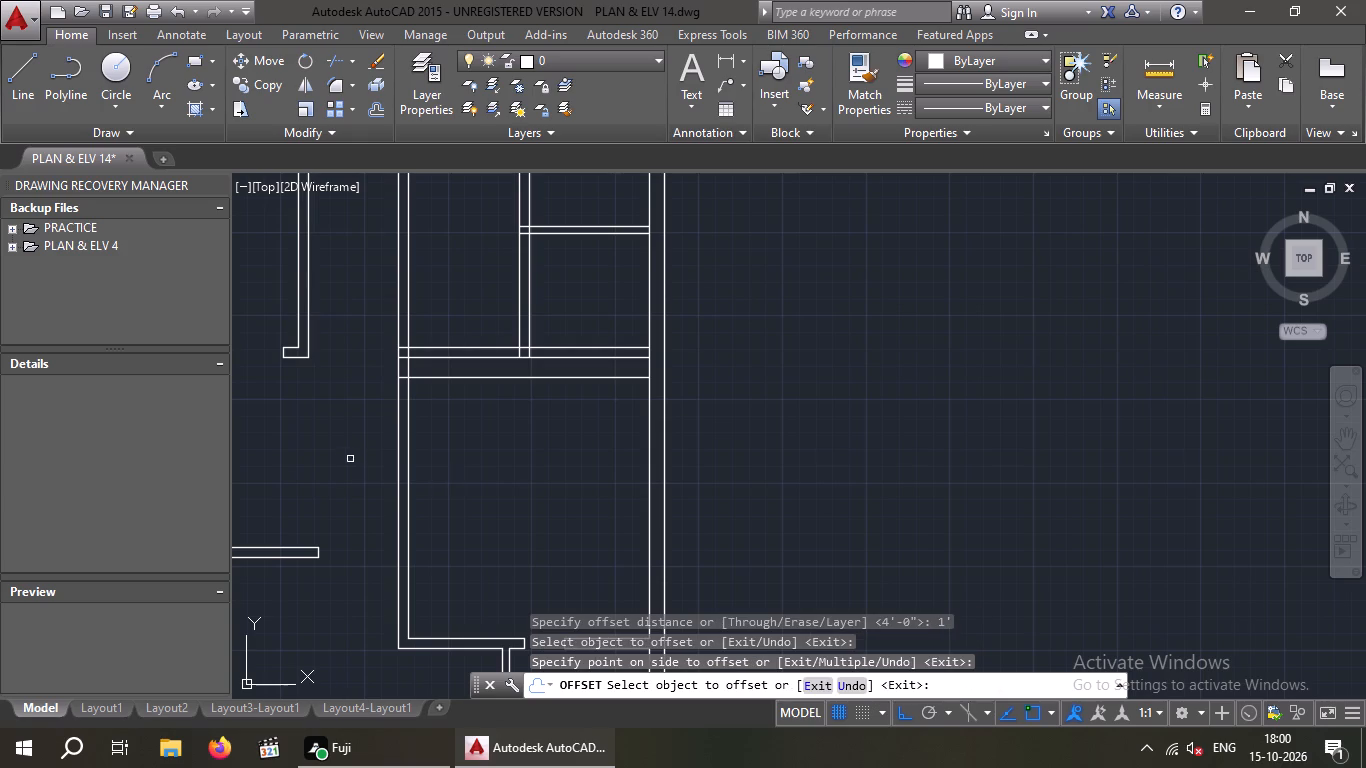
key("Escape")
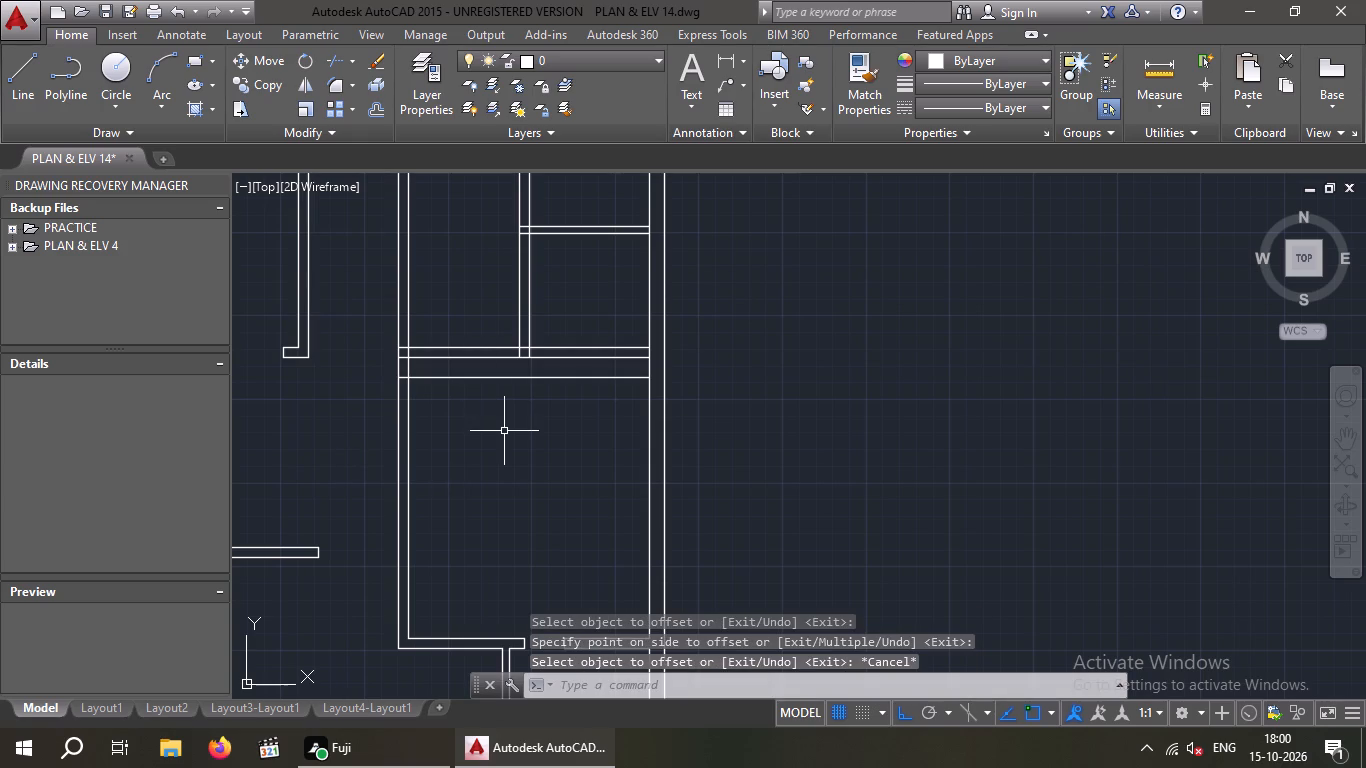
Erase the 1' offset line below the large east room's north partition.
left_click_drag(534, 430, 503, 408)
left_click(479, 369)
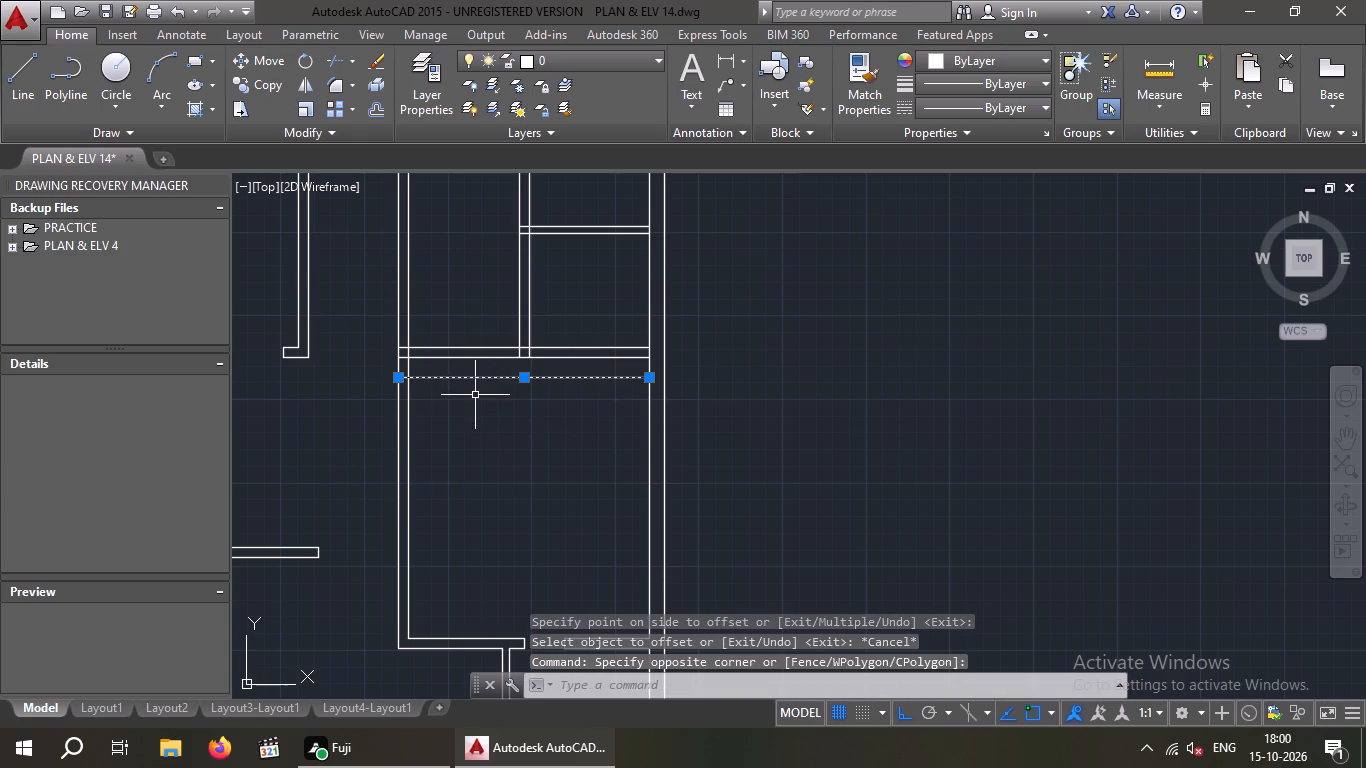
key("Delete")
Offset the south face of the large east room's north partition 2' south.
scroll(476, 396, "down", 1)
key("o")
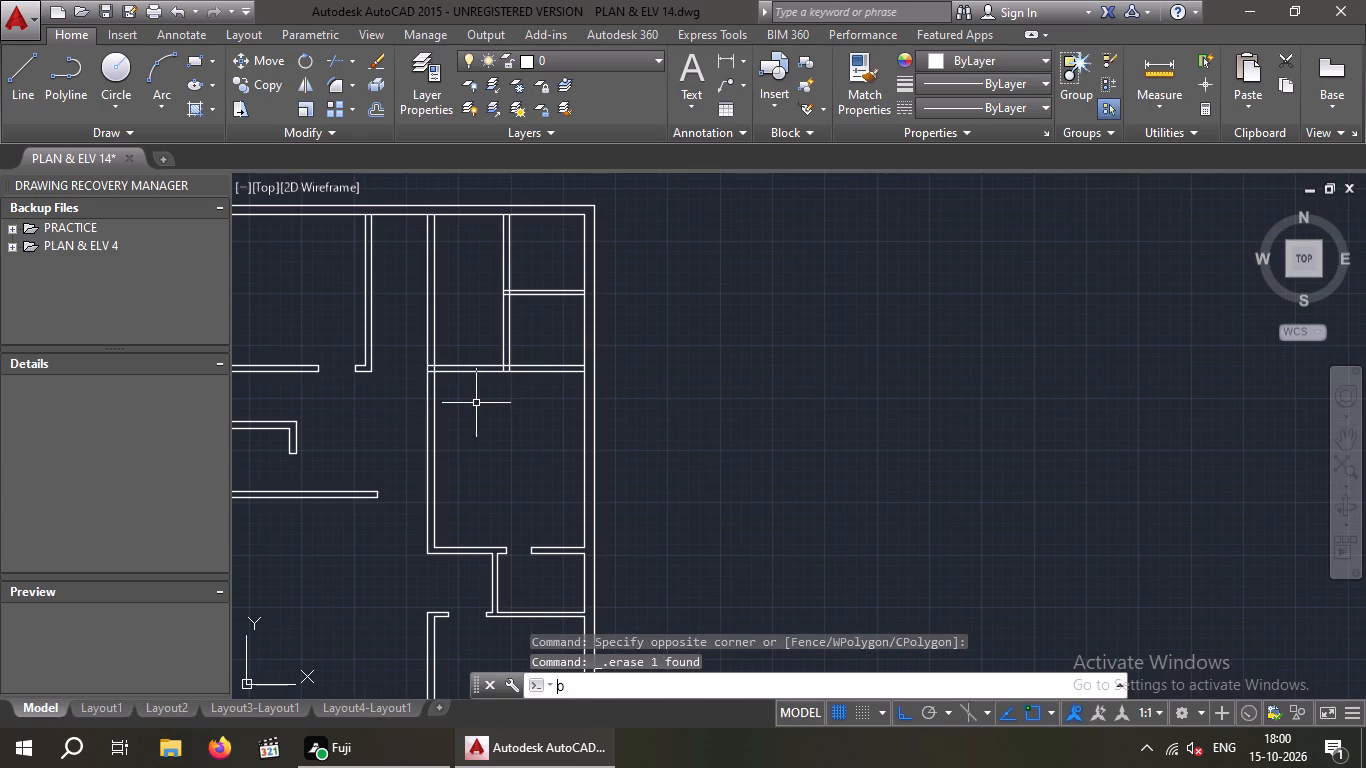
key("Return")
type("2'")
key("Return")
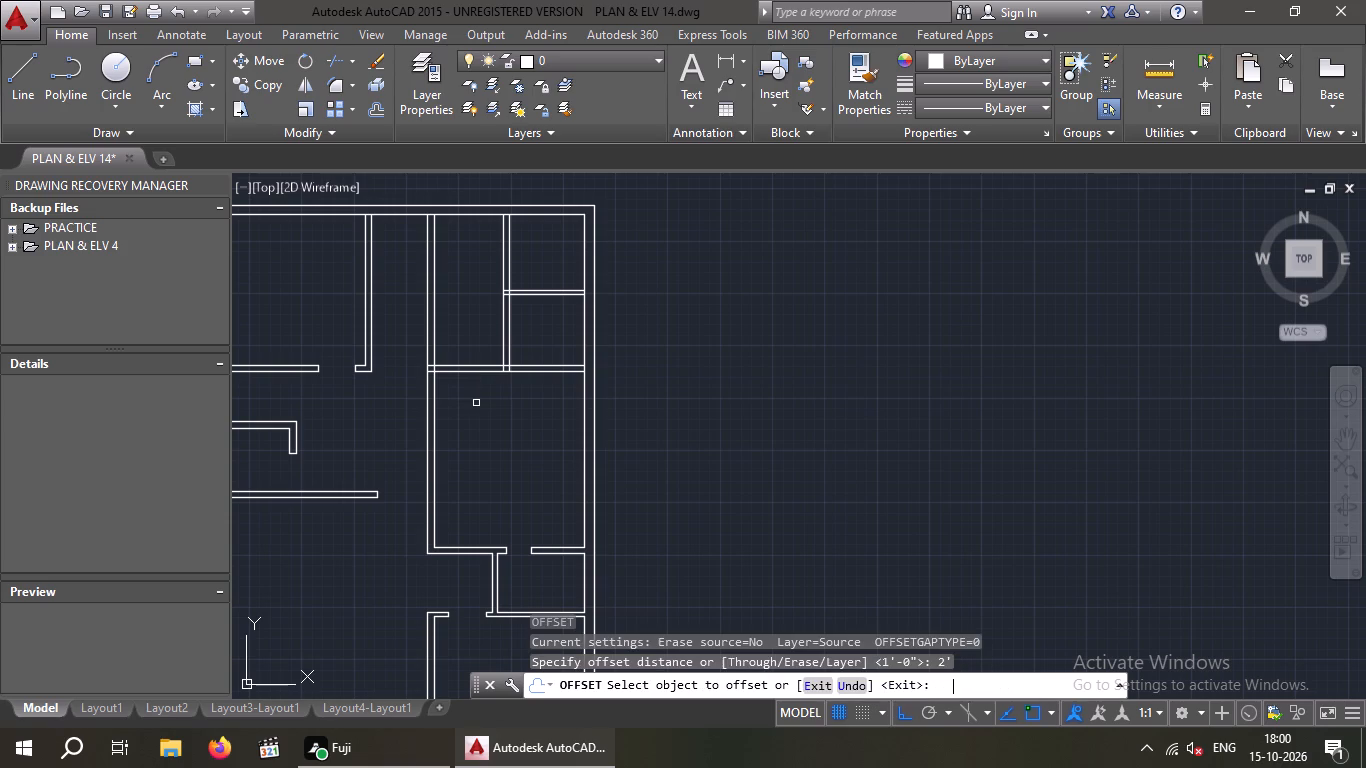
left_click_drag(470, 371, 465, 397)
left_click(457, 442)
key("Escape")
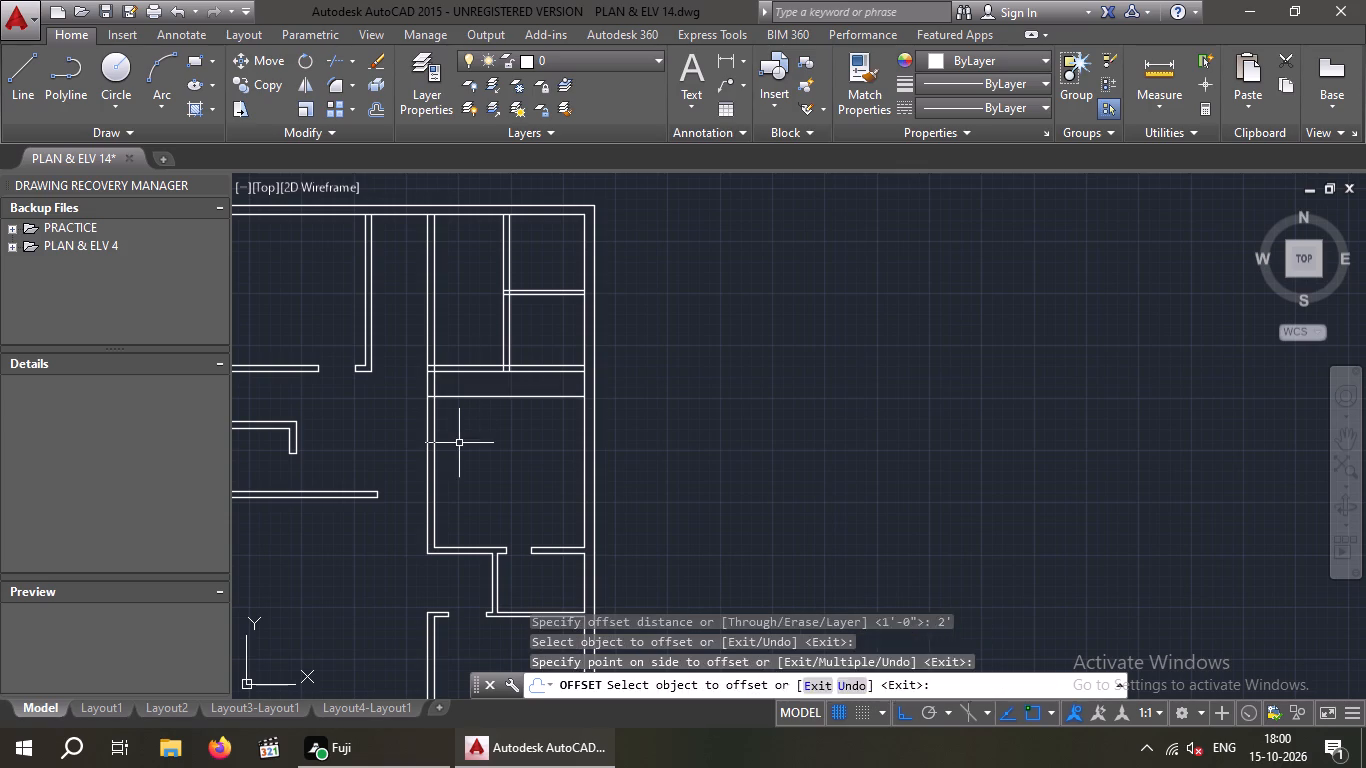
Offset the new line 3' farther south to mark the door width in the large east room's west wall.
key("o")
key("Return")
type("3'")
key("Return")
left_click_drag(472, 398, 473, 407)
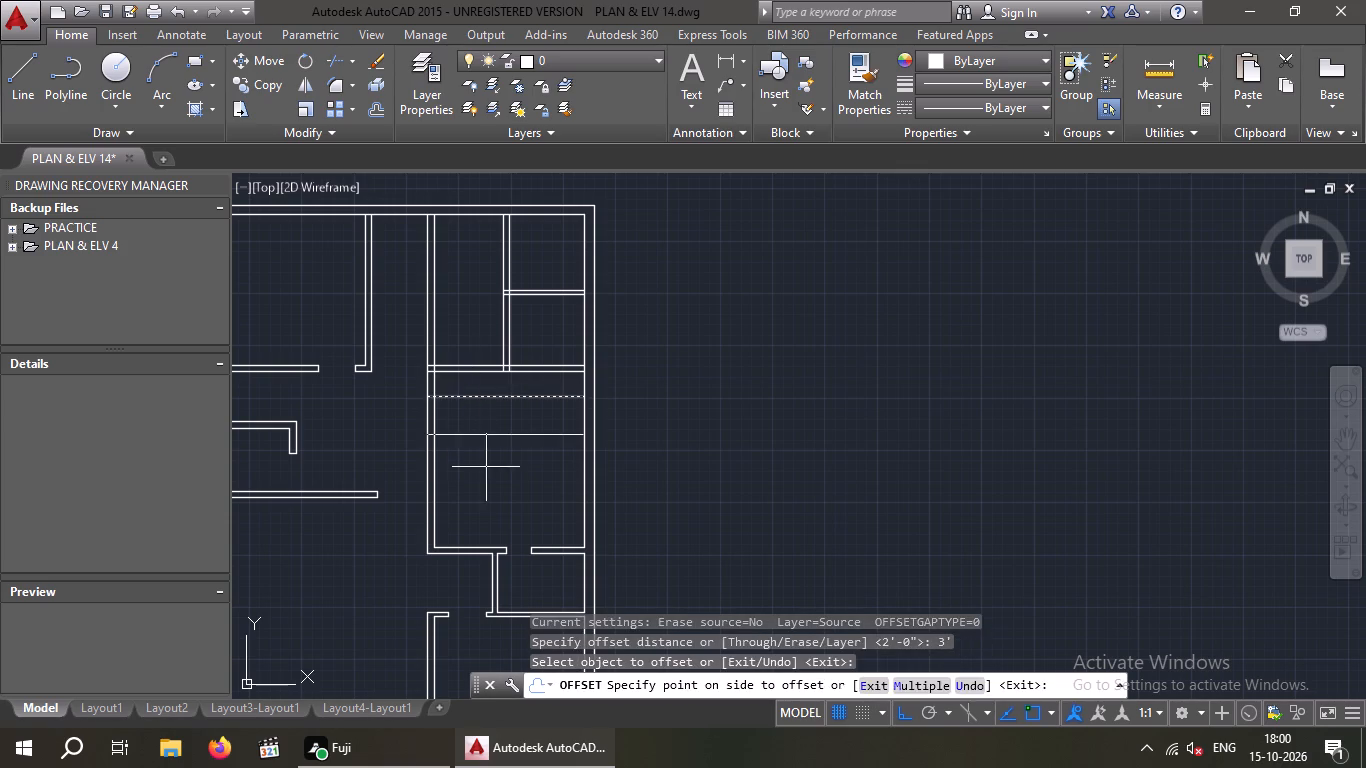
left_click(486, 463)
key("Escape")
key("Escape")
Trim a 3' door opening in the large east room's west wall, keeping the offset lines only as its end caps.
key("t")
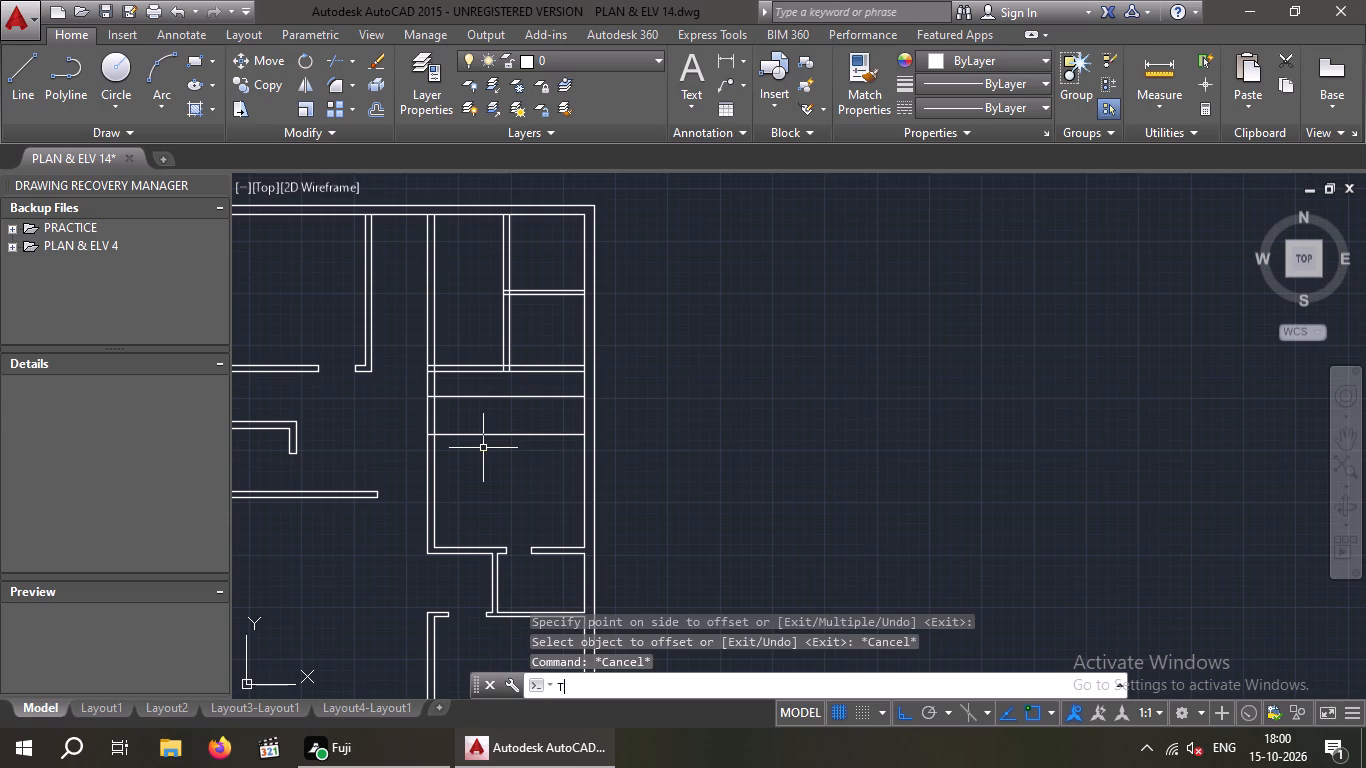
key("Escape")
key("Escape")
type("TR")
key("space")
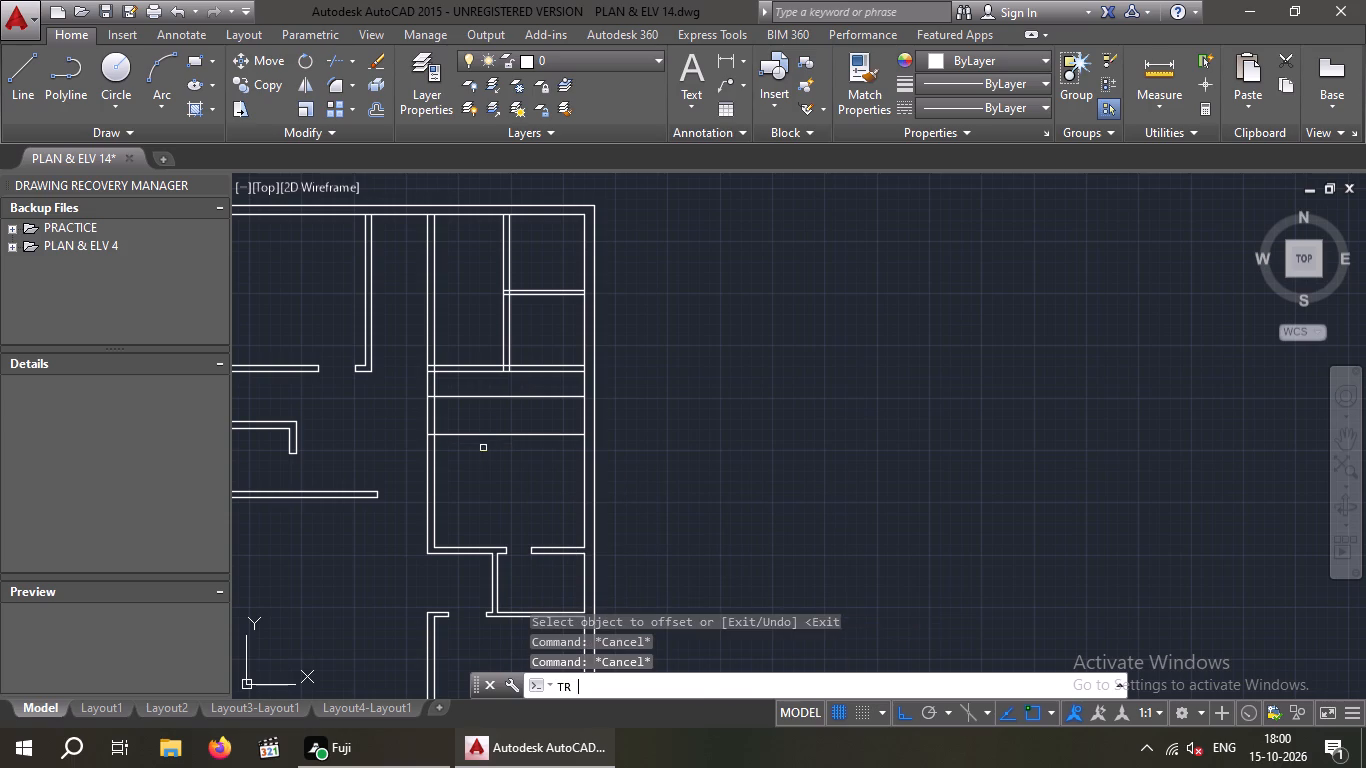
key("space")
scroll(459, 421, "up", 1)
left_click_drag(469, 413, 421, 420)
left_click(357, 420)
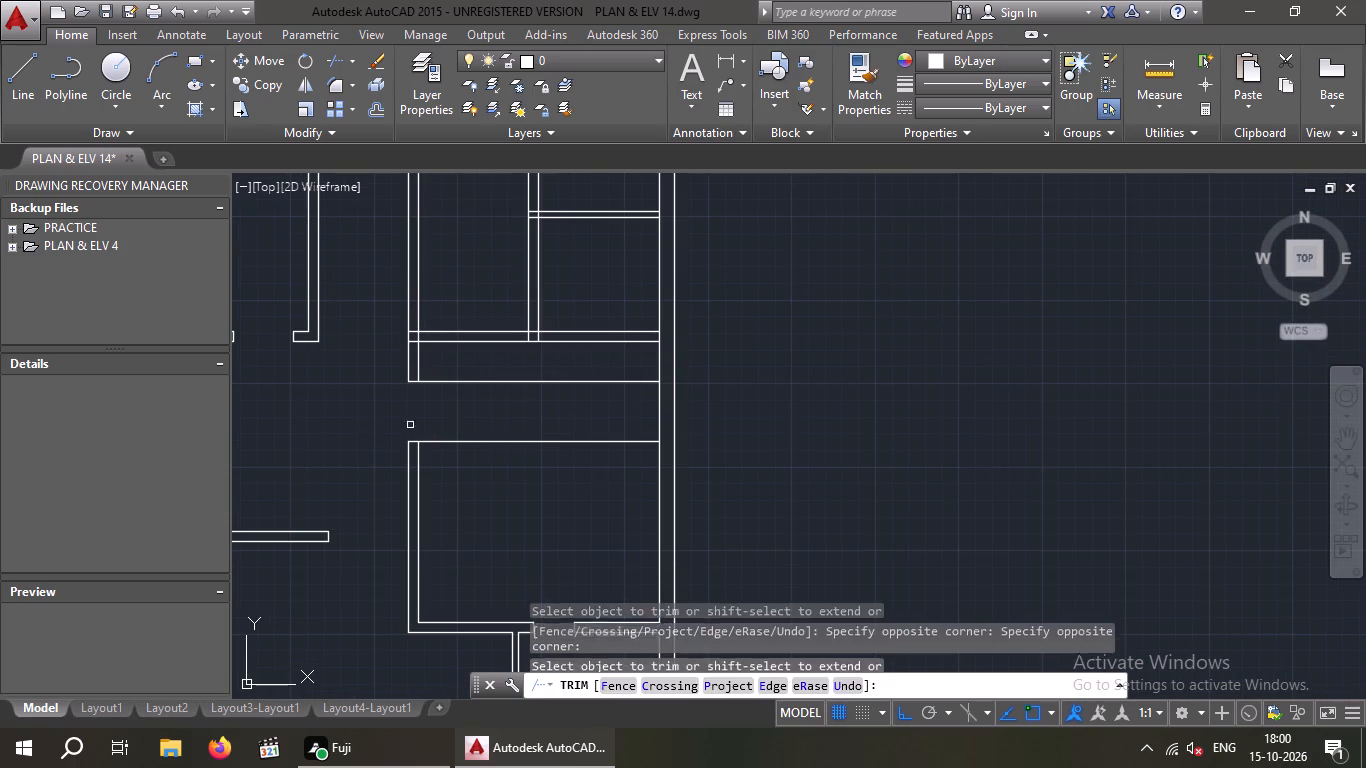
left_click_drag(529, 484, 509, 433)
left_click(484, 363)
Trim the overlapping lines where the large east room's north partition meets its west wall.
middle_click_drag(453, 376, 473, 464)
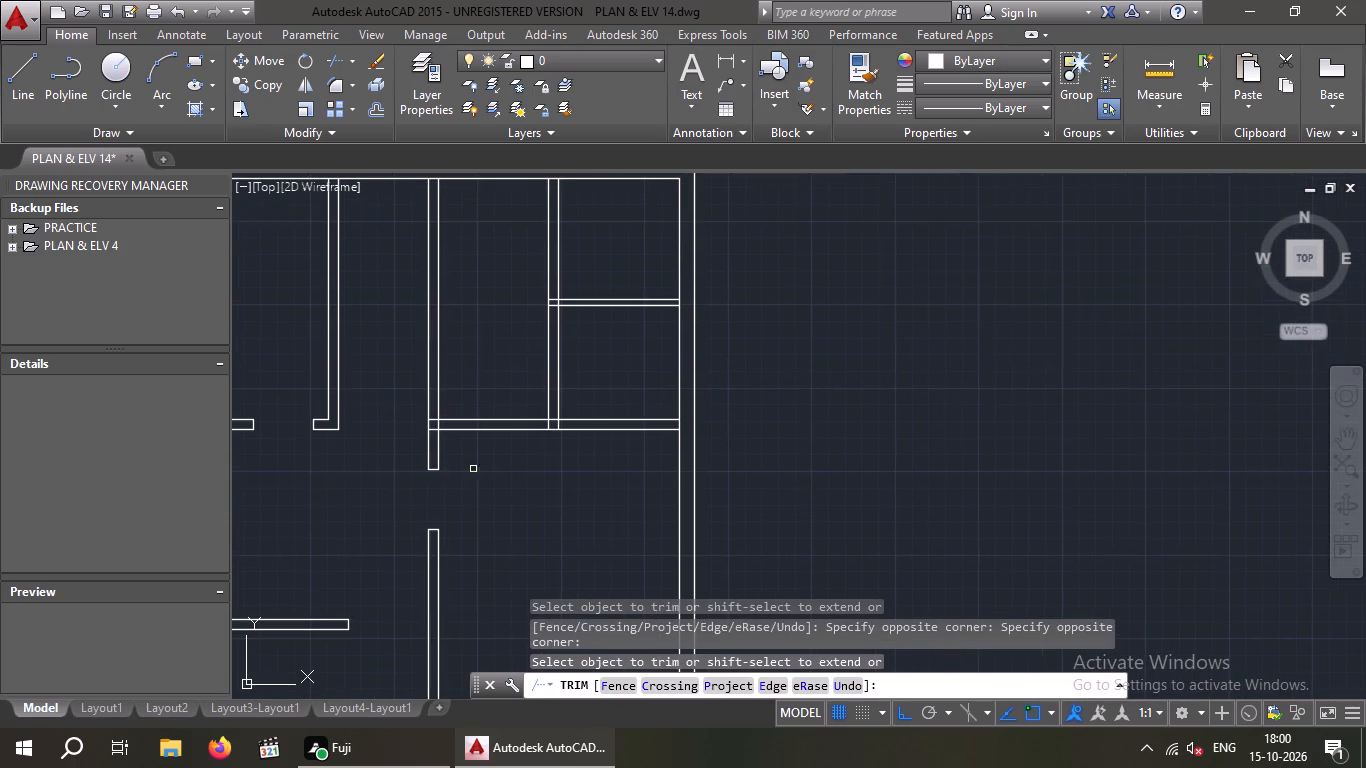
scroll(436, 432, "up", 4)
left_click_drag(488, 375, 454, 374)
left_click_drag(429, 382, 420, 385)
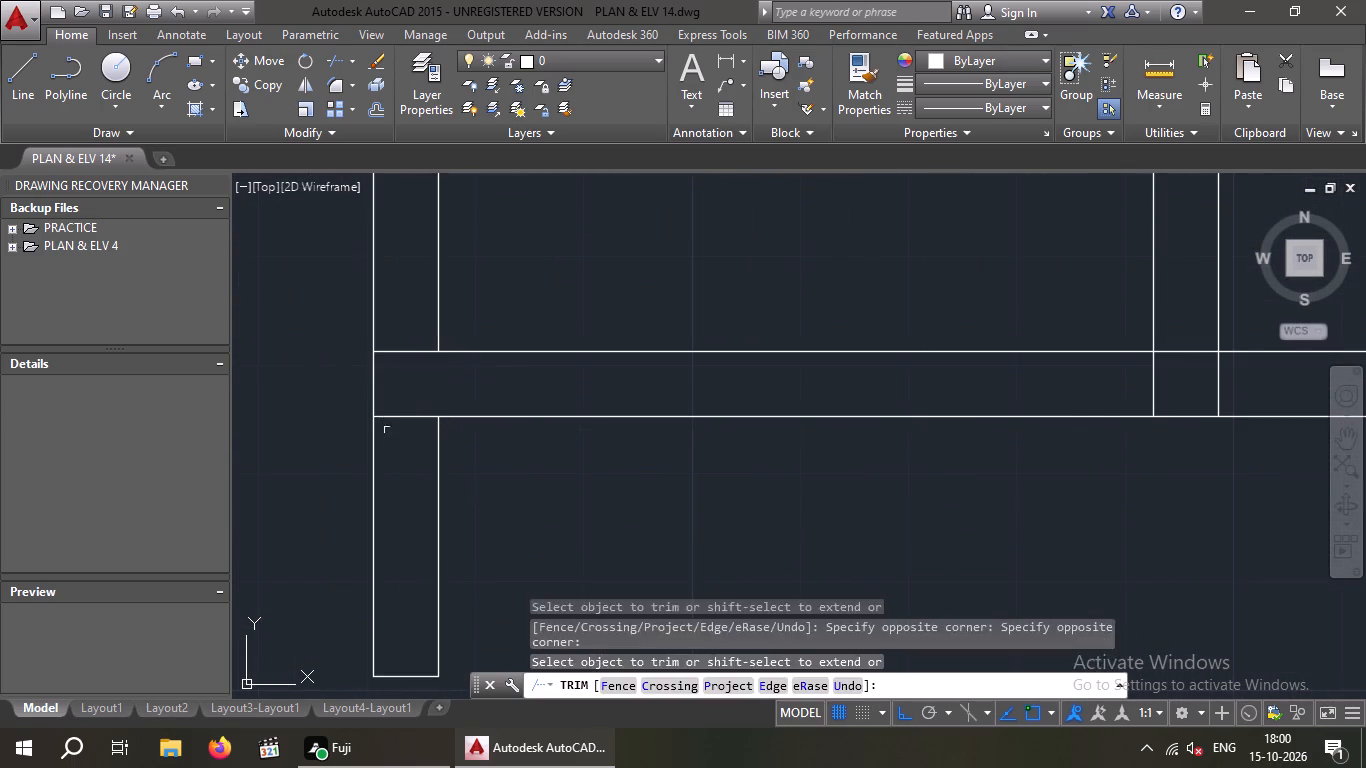
left_click_drag(406, 447, 404, 412)
left_click(405, 337)
Trim the ends of the small northeast rooms' west partition that cross the large east room's north partition.
scroll(405, 337, "down", 3)
middle_click_drag(567, 408, 517, 554)
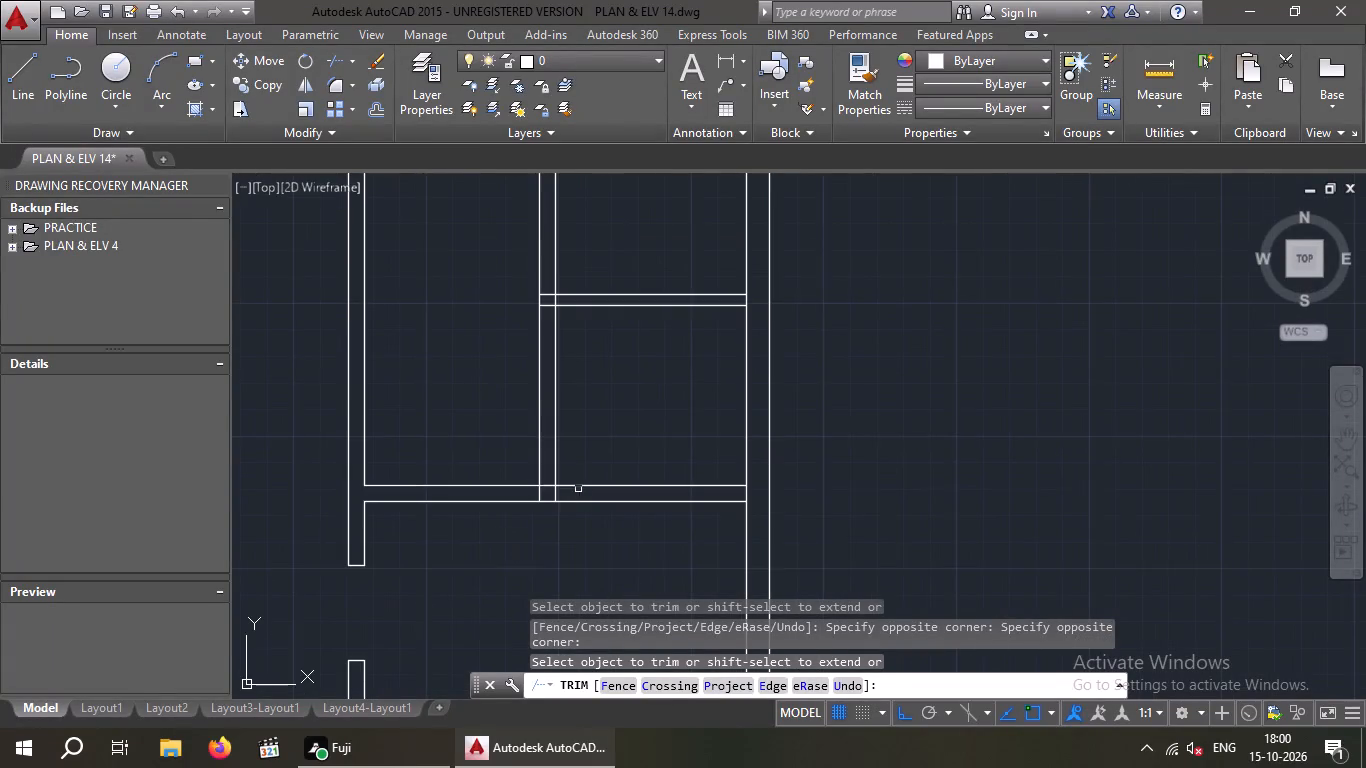
scroll(561, 489, "up", 3)
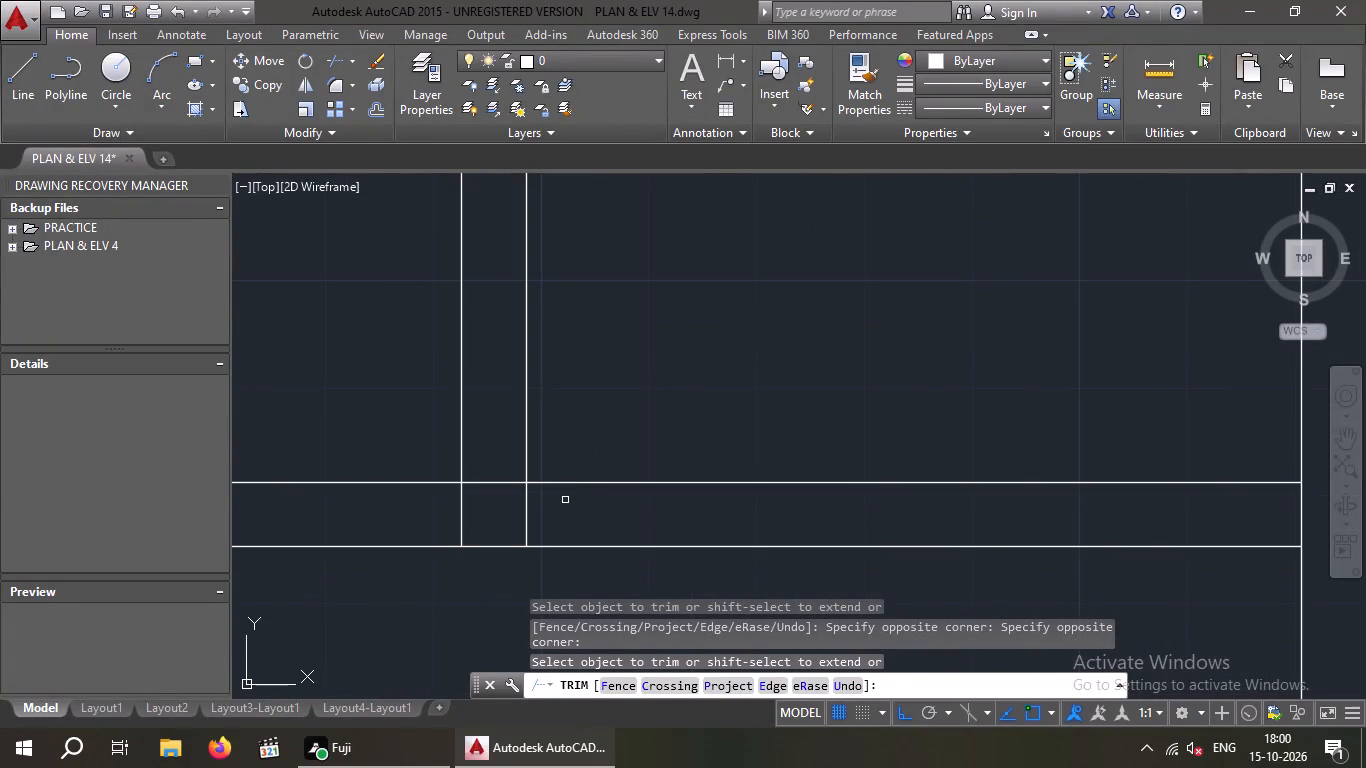
left_click_drag(549, 504, 496, 510)
left_click(455, 510)
scroll(457, 509, "down", 3)
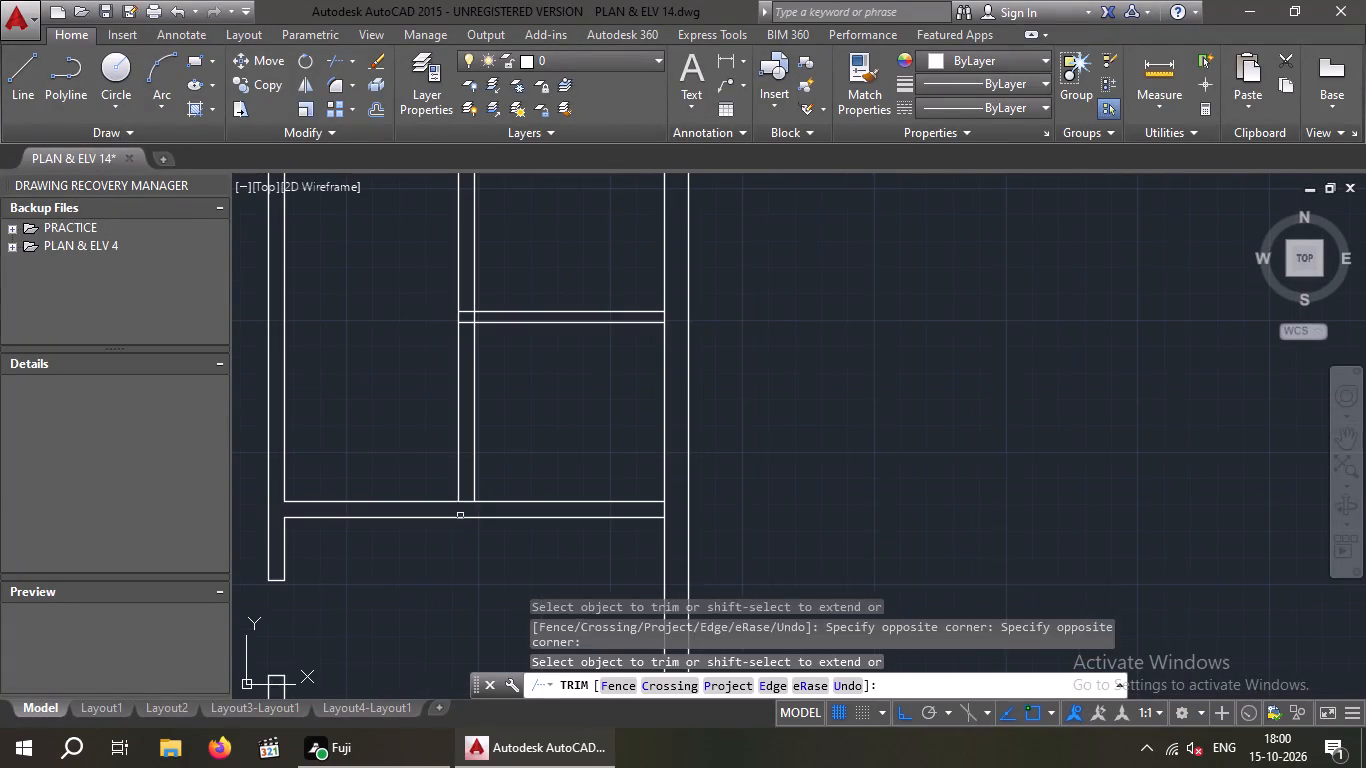
Trim the east exterior wall's inner face where the large east room's north partition and the small northeast rooms' divider meet it.
middle_click_drag(464, 534, 441, 600)
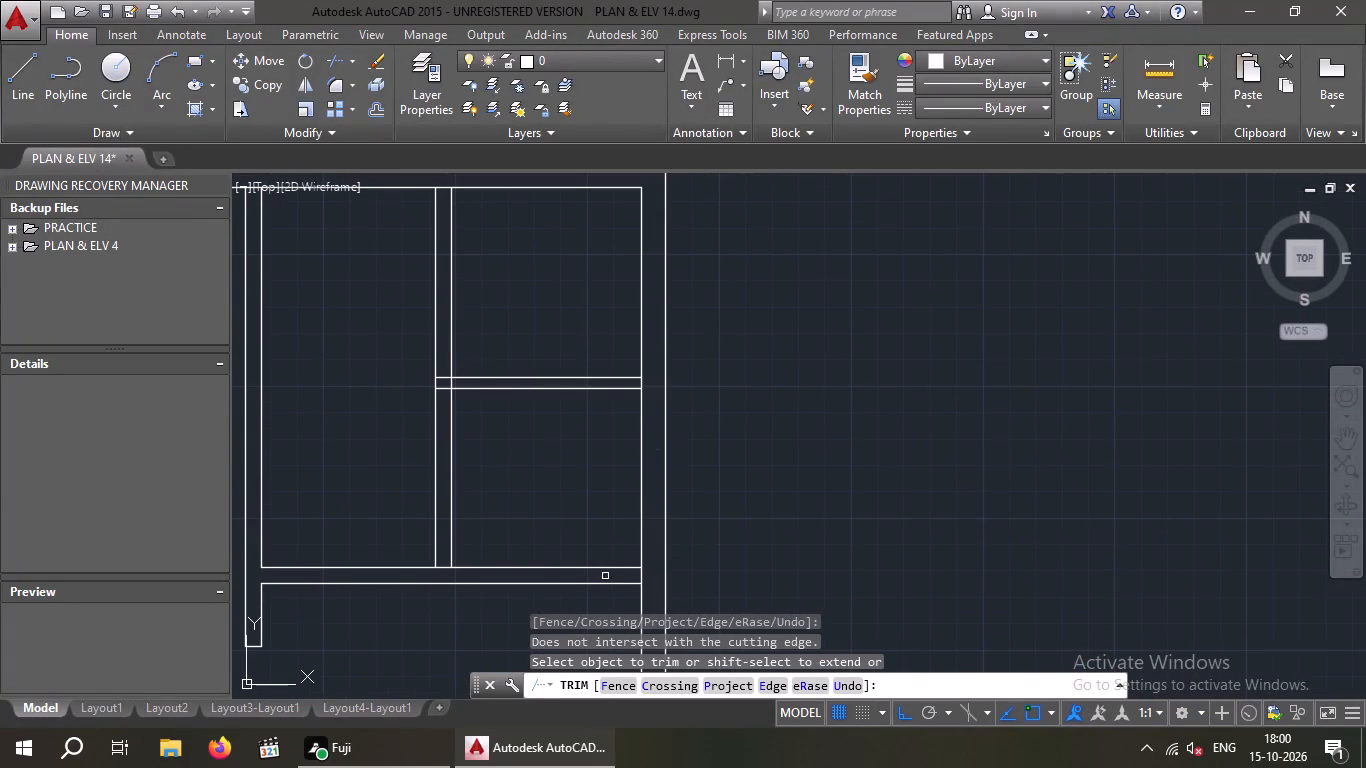
left_click(640, 577)
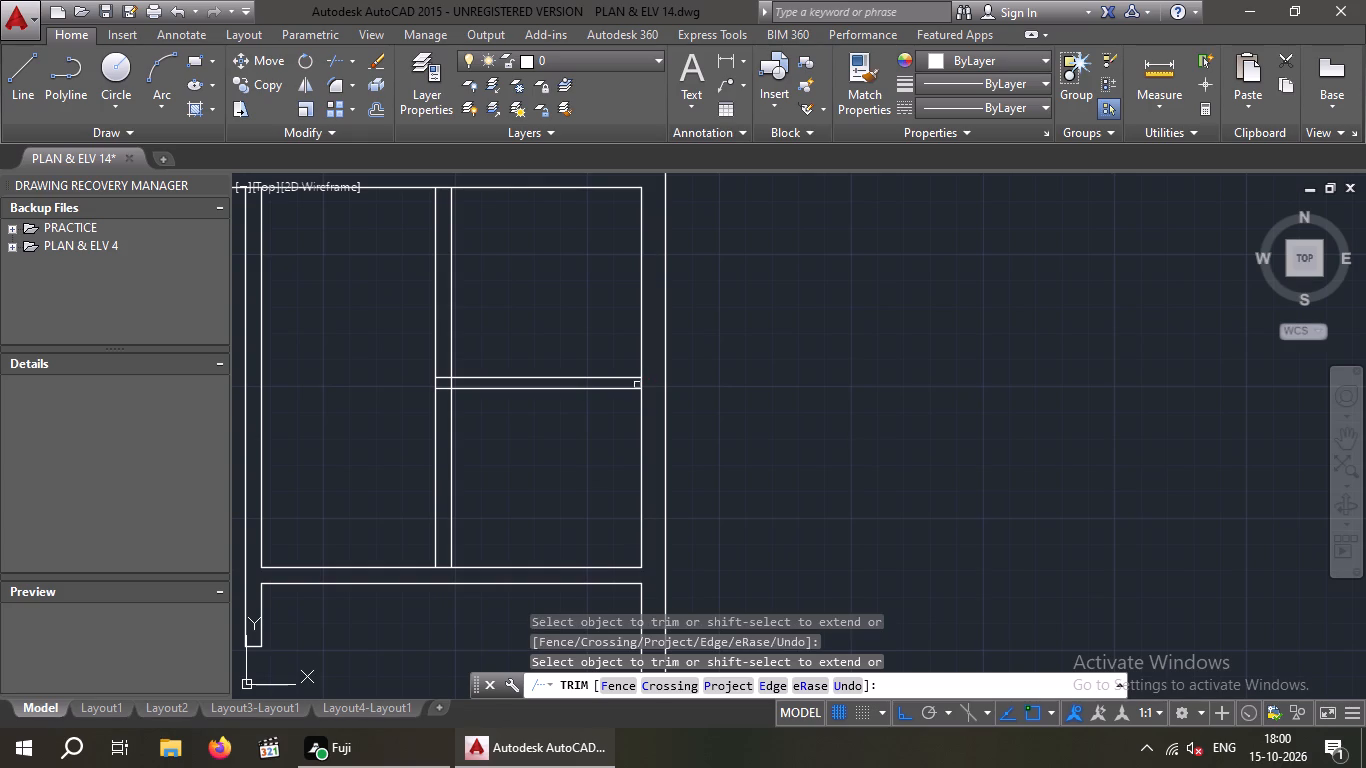
left_click(643, 384)
Trim the north exterior wall's inner face across its three partition junctions.
scroll(785, 392, "down", 1)
middle_click_drag(785, 391, 883, 521)
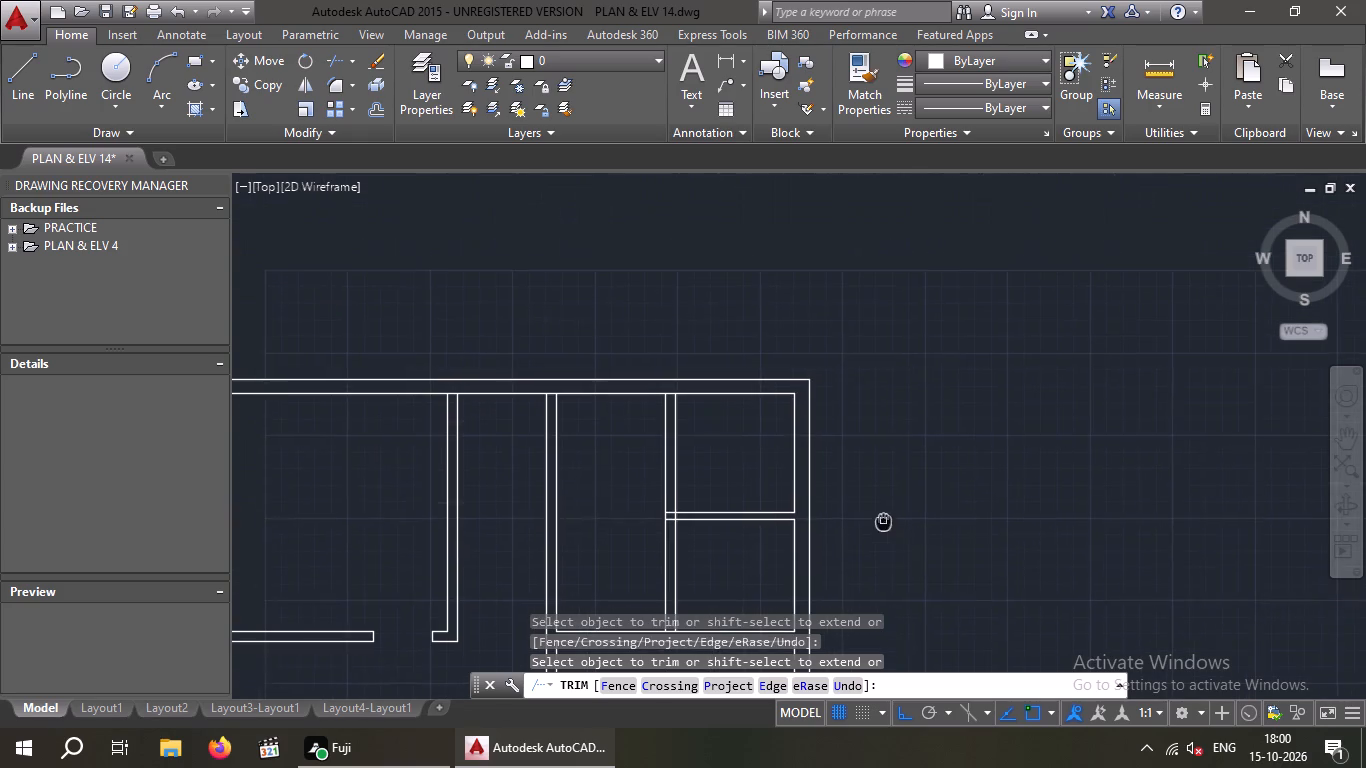
scroll(669, 396, "up", 2)
left_click(671, 389)
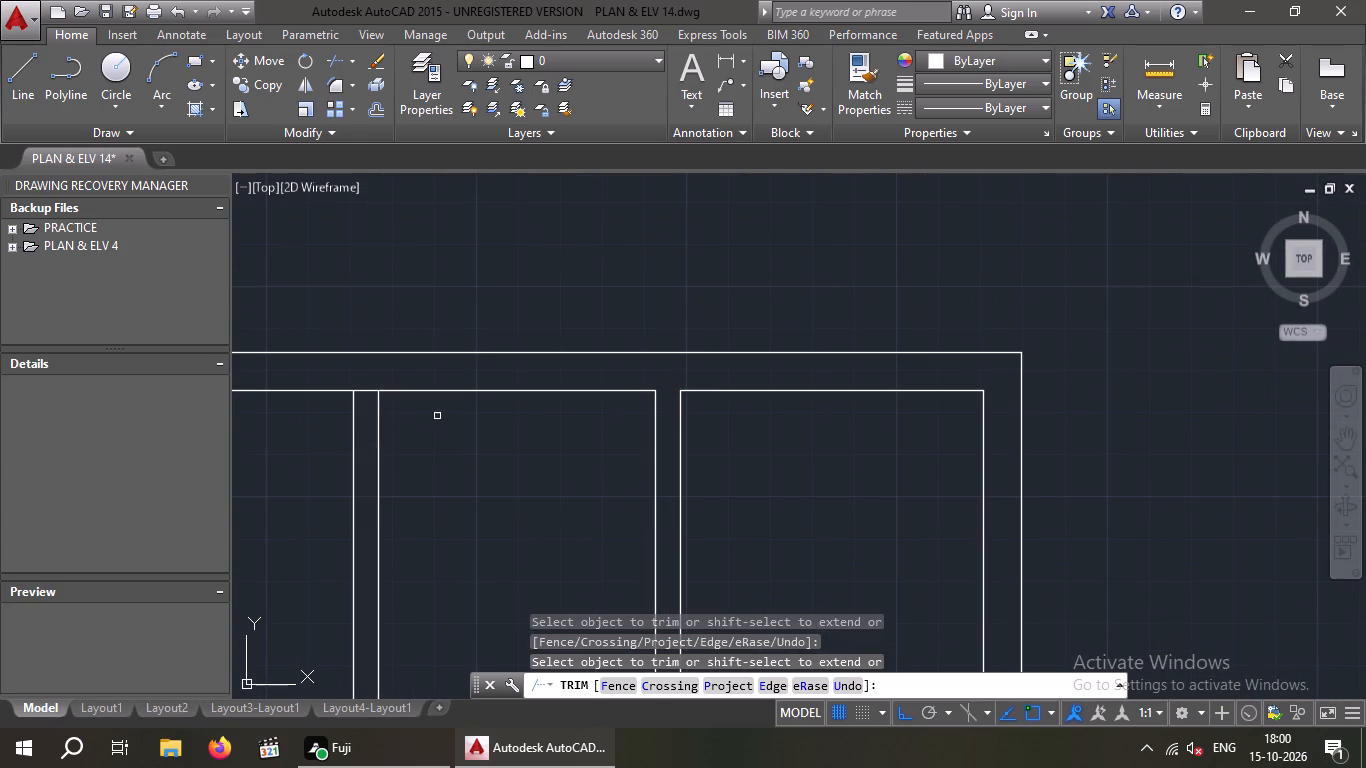
left_click(367, 391)
scroll(458, 422, "down", 2)
middle_click_drag(460, 428, 577, 433)
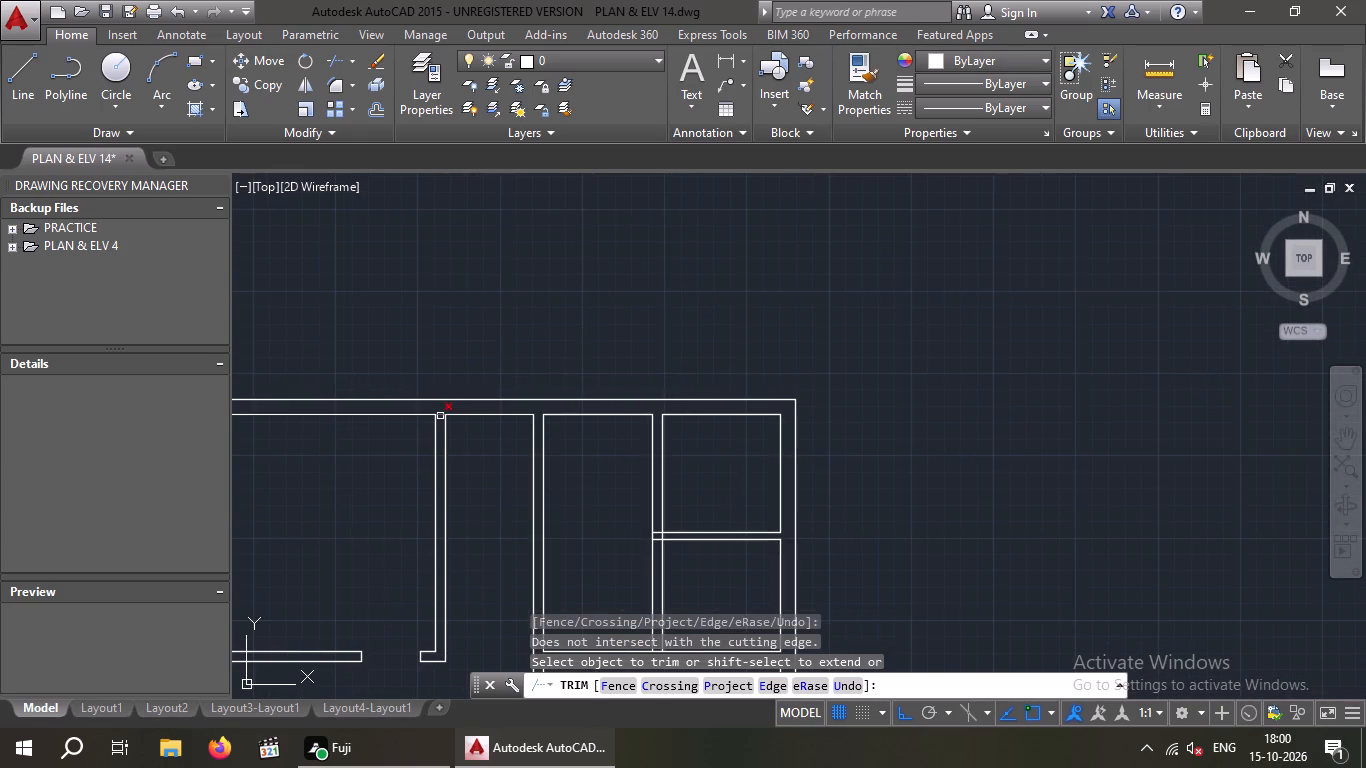
scroll(441, 415, "up", 1)
left_click(441, 415)
scroll(506, 432, "down", 2)
middle_click_drag(513, 465, 539, 423)
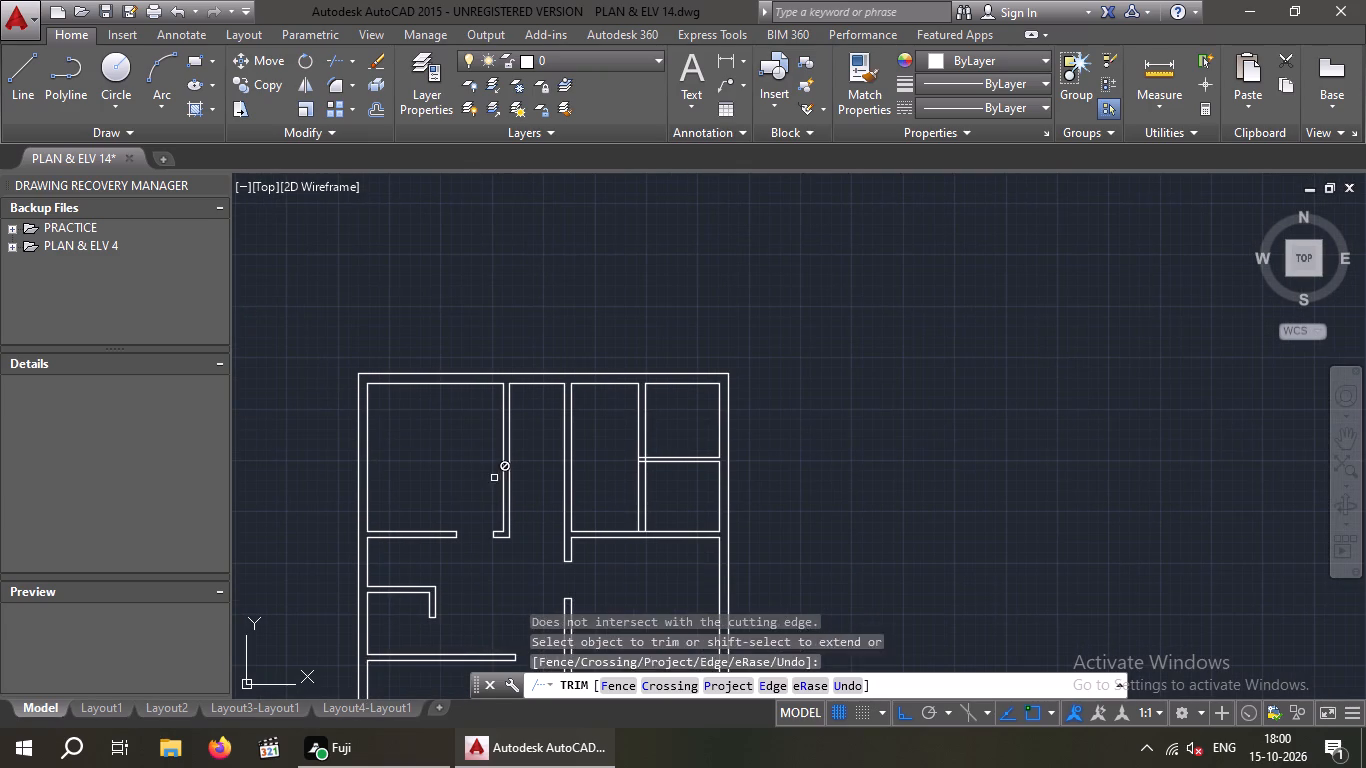
key("Escape")
key("Escape")
Offset the north faces of the large east room's north partition and the small northeast rooms' divider 6" north.
middle_click_drag(448, 457, 437, 380)
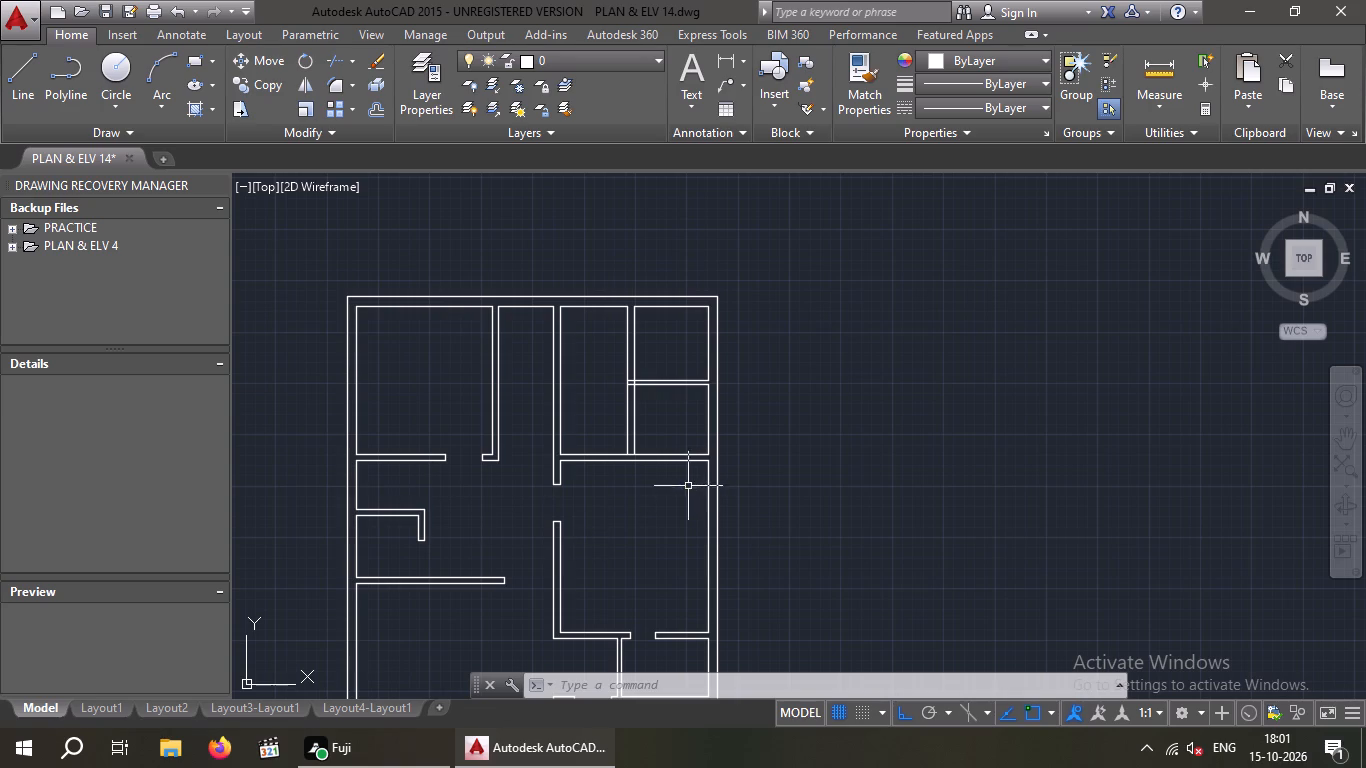
key("o")
key("Return")
type("6\"")
key("Return")
scroll(633, 455, "up", 2)
left_click_drag(660, 458, 663, 444)
left_click(675, 404)
middle_click_drag(672, 407, 673, 479)
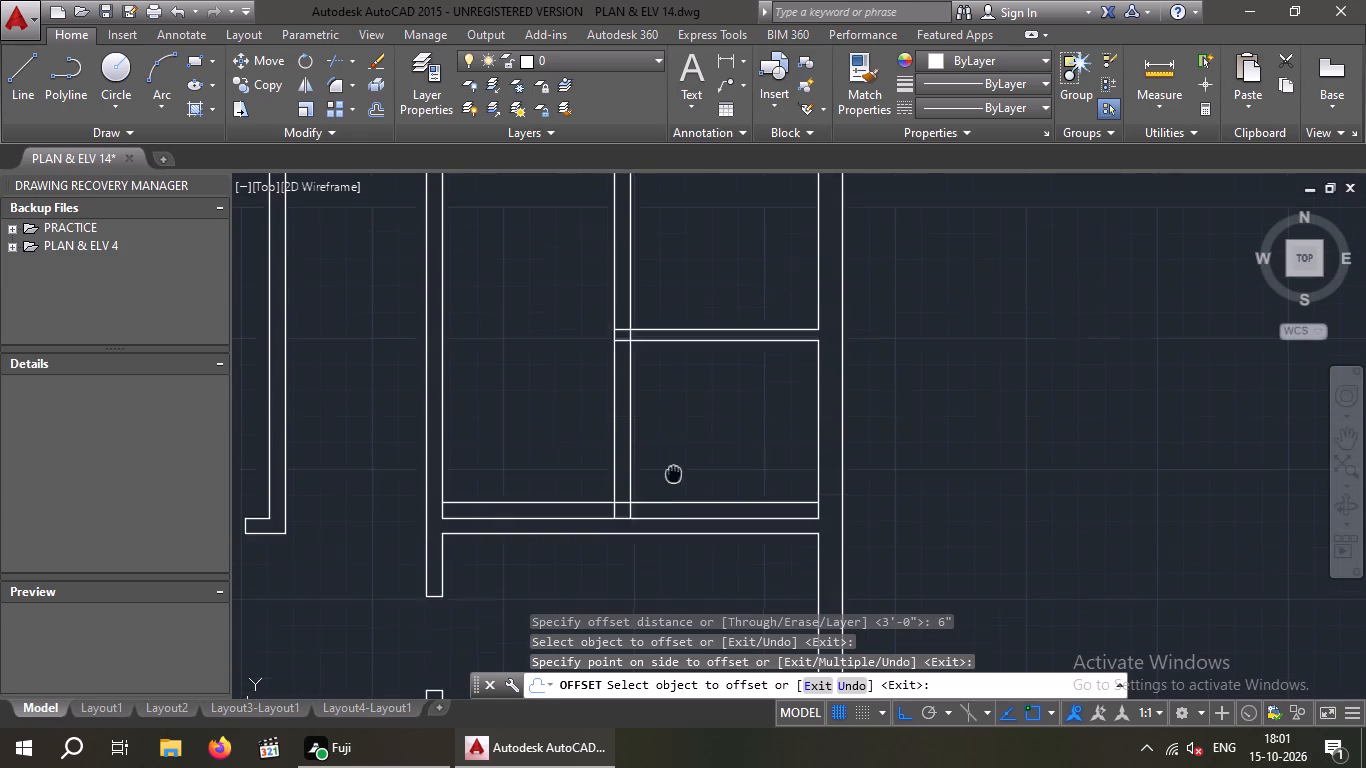
middle_click_drag(673, 479, 670, 557)
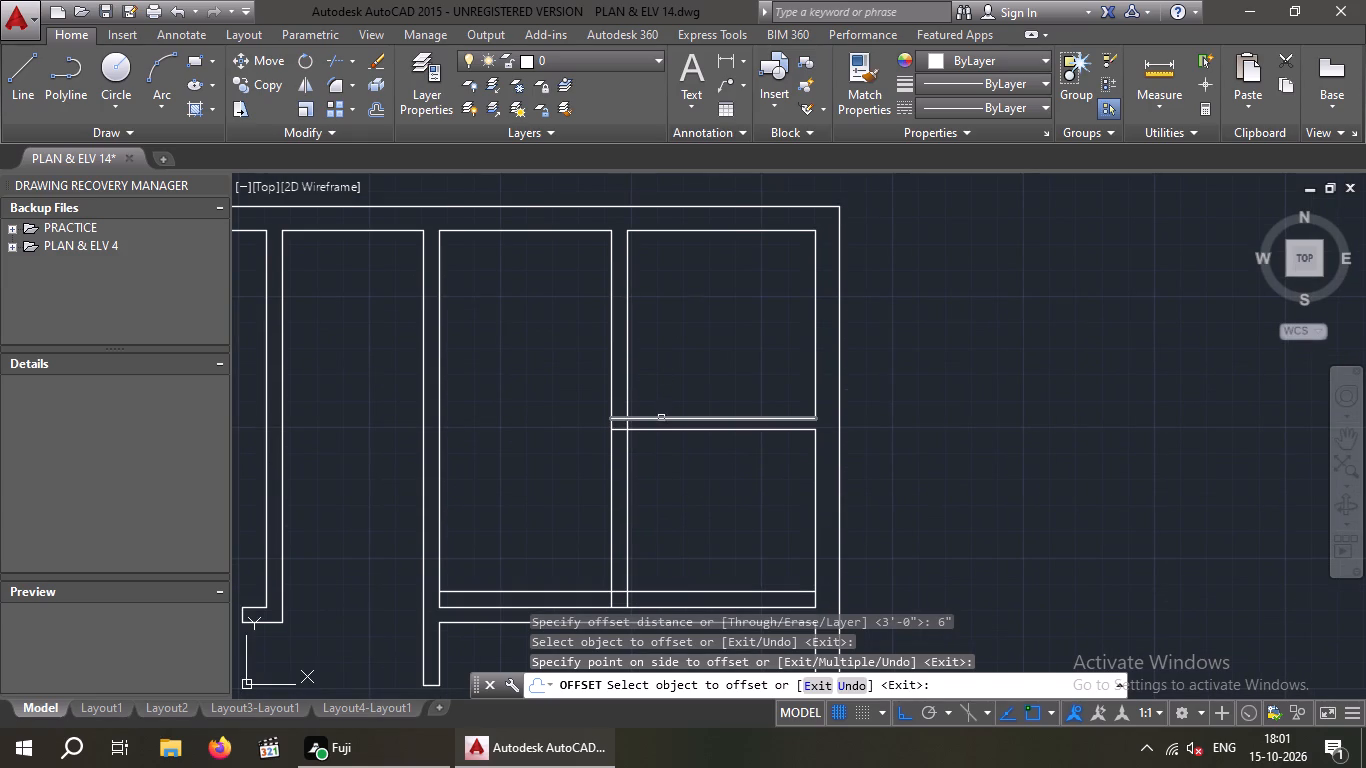
left_click_drag(661, 418, 666, 375)
left_click(679, 315)
key("Escape")
key("Escape")
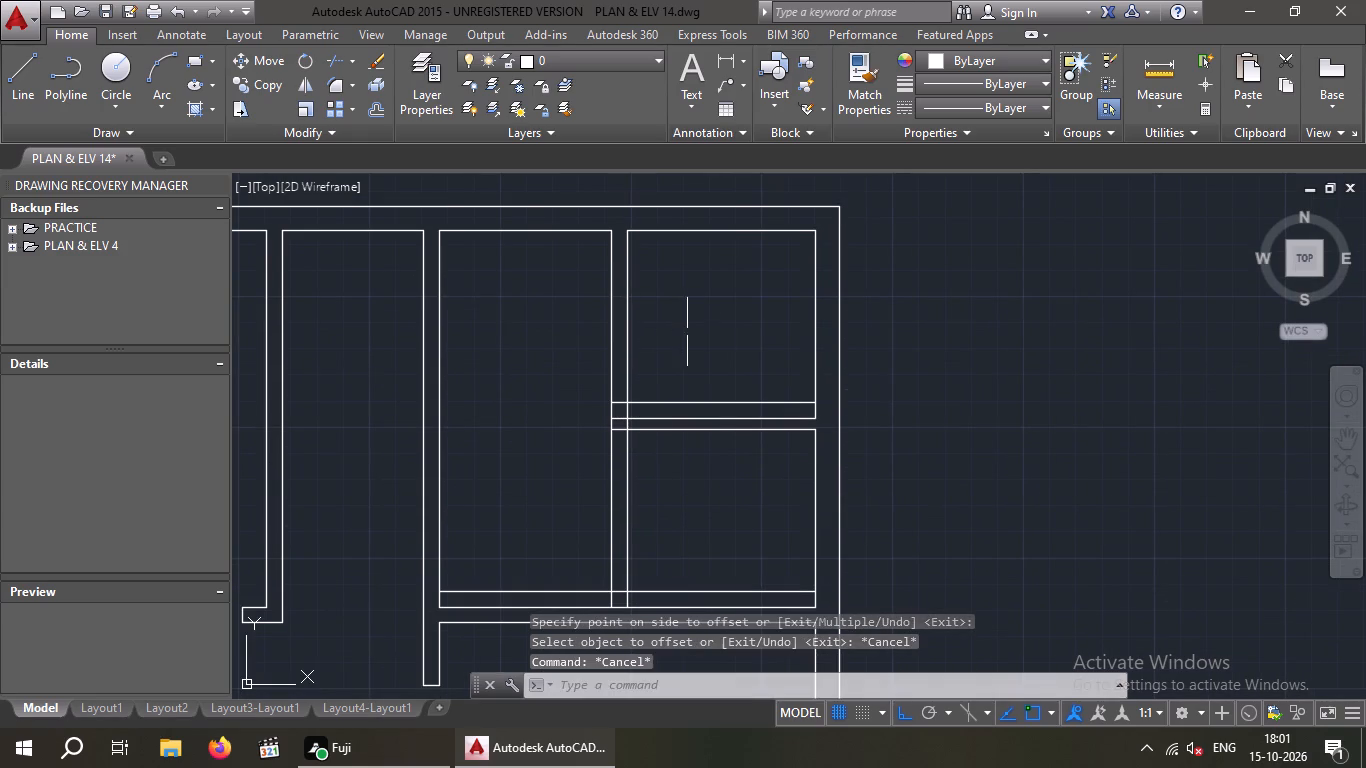
Offset both new lines 2' farther north to mark door widths in the small northeast rooms' west partition.
key("o")
key("Return")
type("2'")
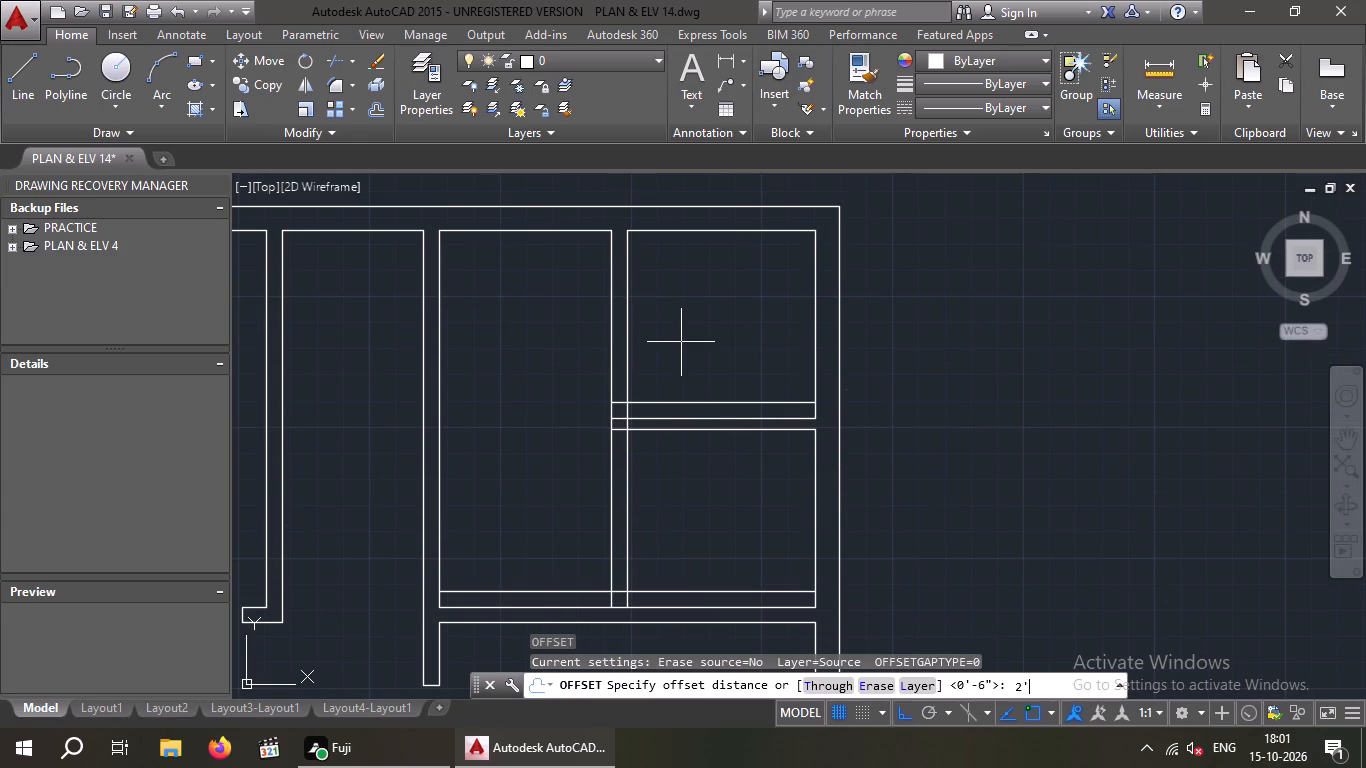
key("Return")
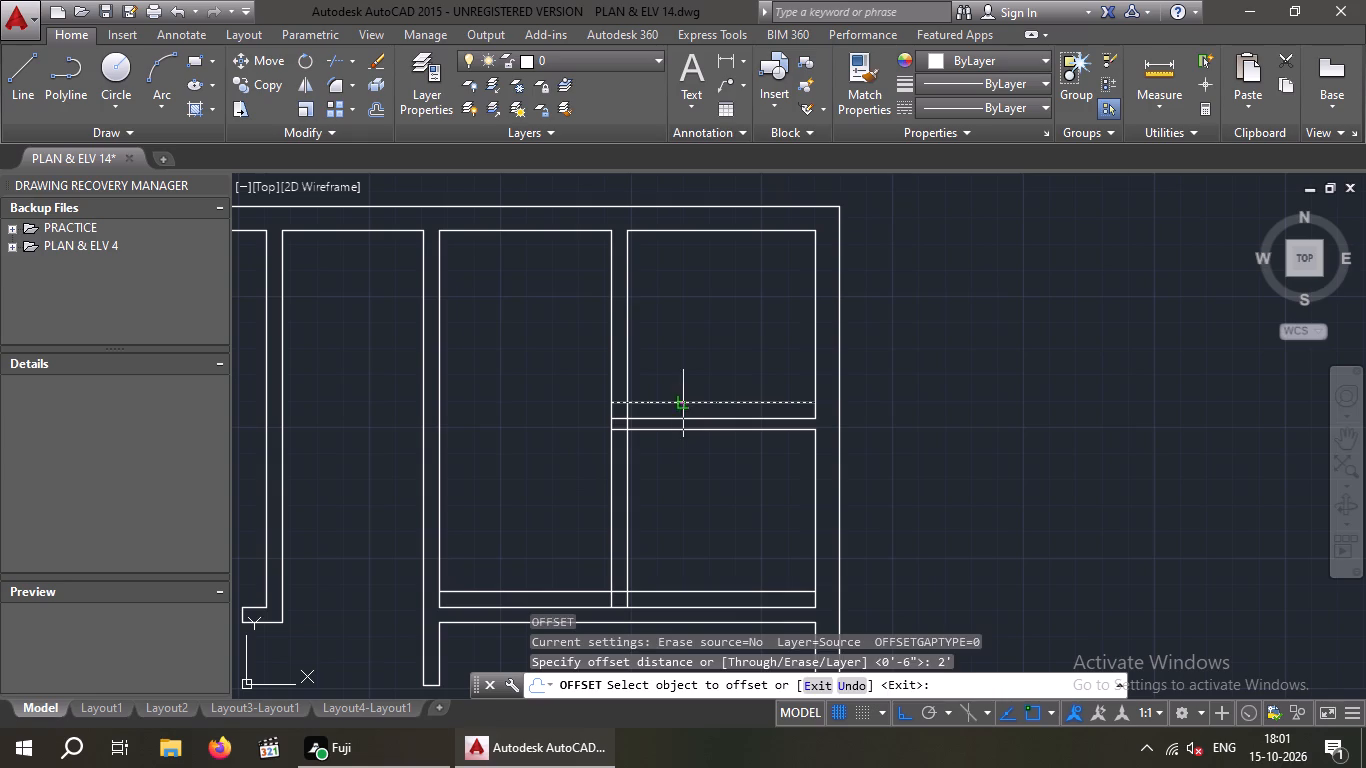
left_click(683, 403)
left_click(679, 317)
left_click_drag(672, 594, 672, 584)
right_click_drag(672, 549, 672, 522)
left_click(672, 522)
key("Escape")
left_click(665, 542)
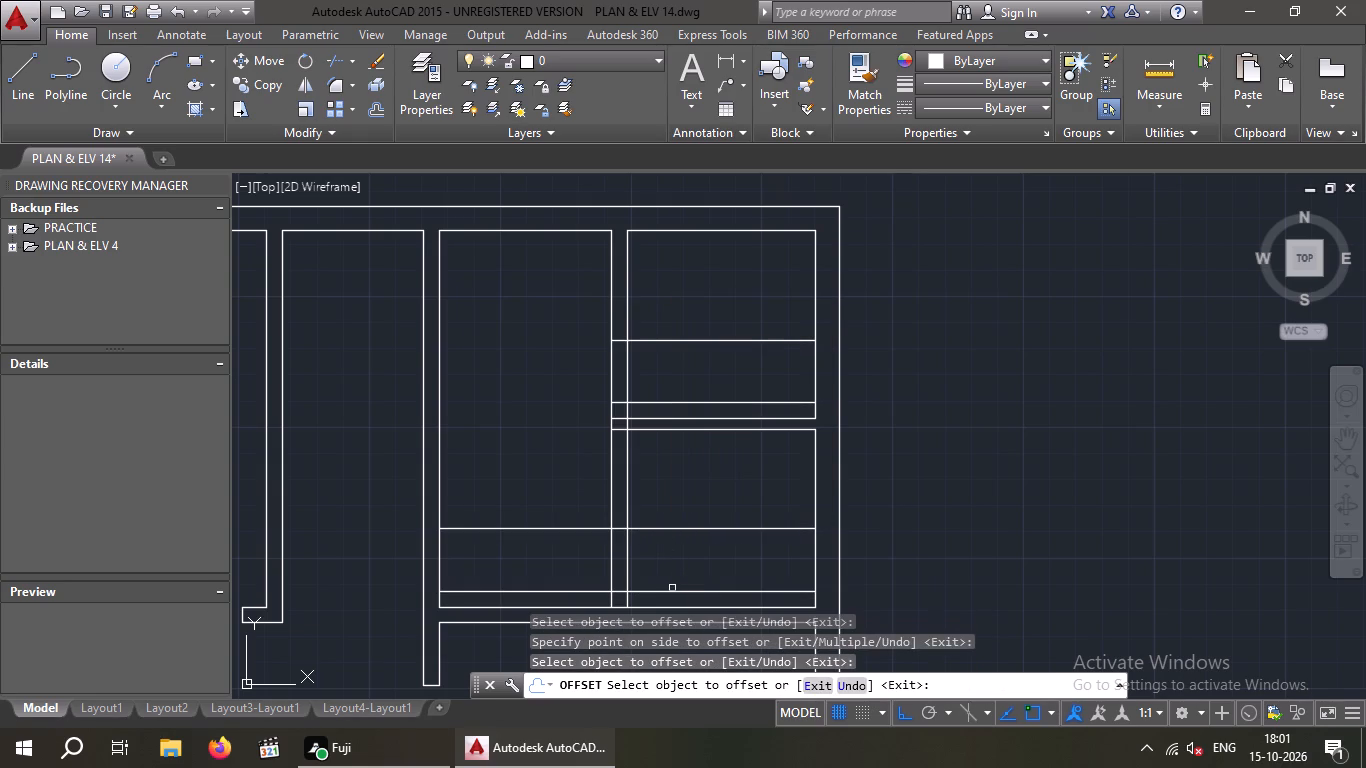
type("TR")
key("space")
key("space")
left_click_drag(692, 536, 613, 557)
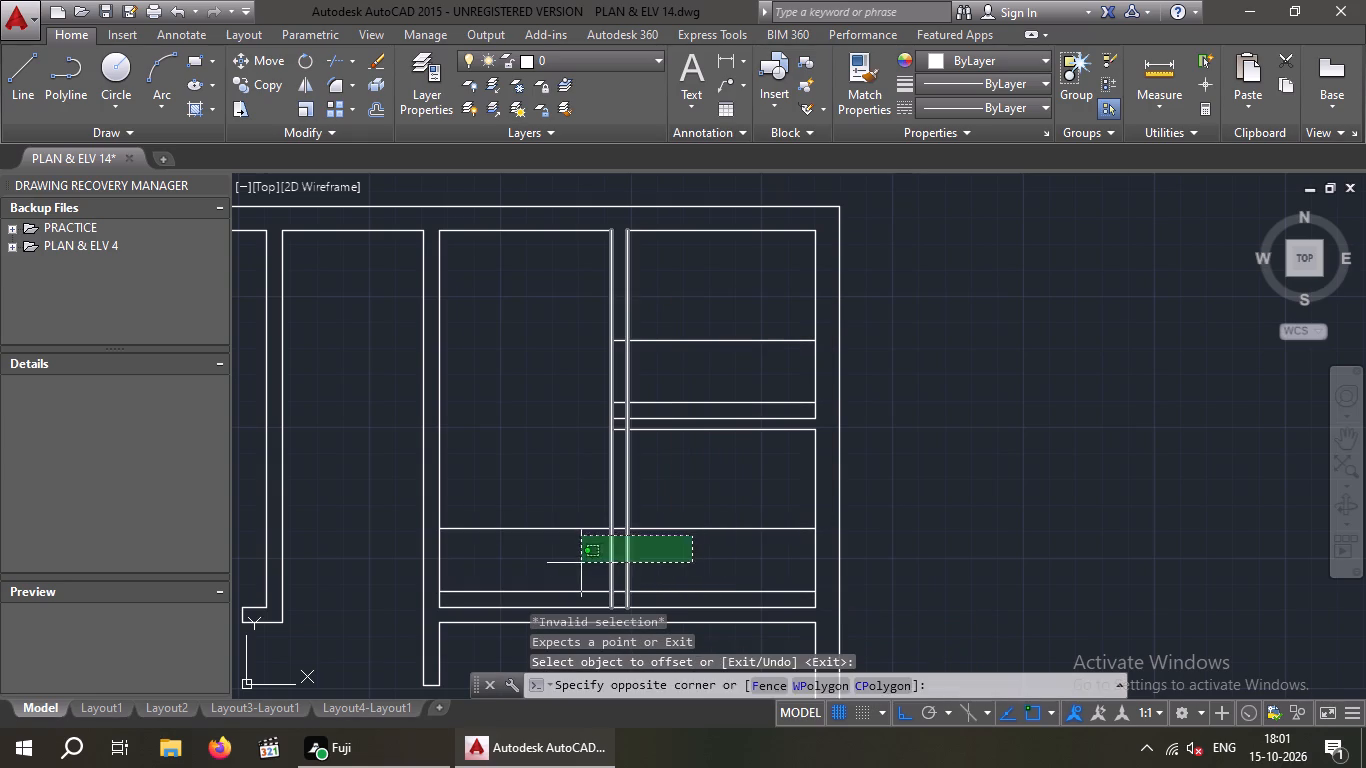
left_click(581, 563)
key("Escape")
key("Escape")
Trim two 2' door openings in the small northeast rooms' west partition between the offset lines.
key("t")
key("r")
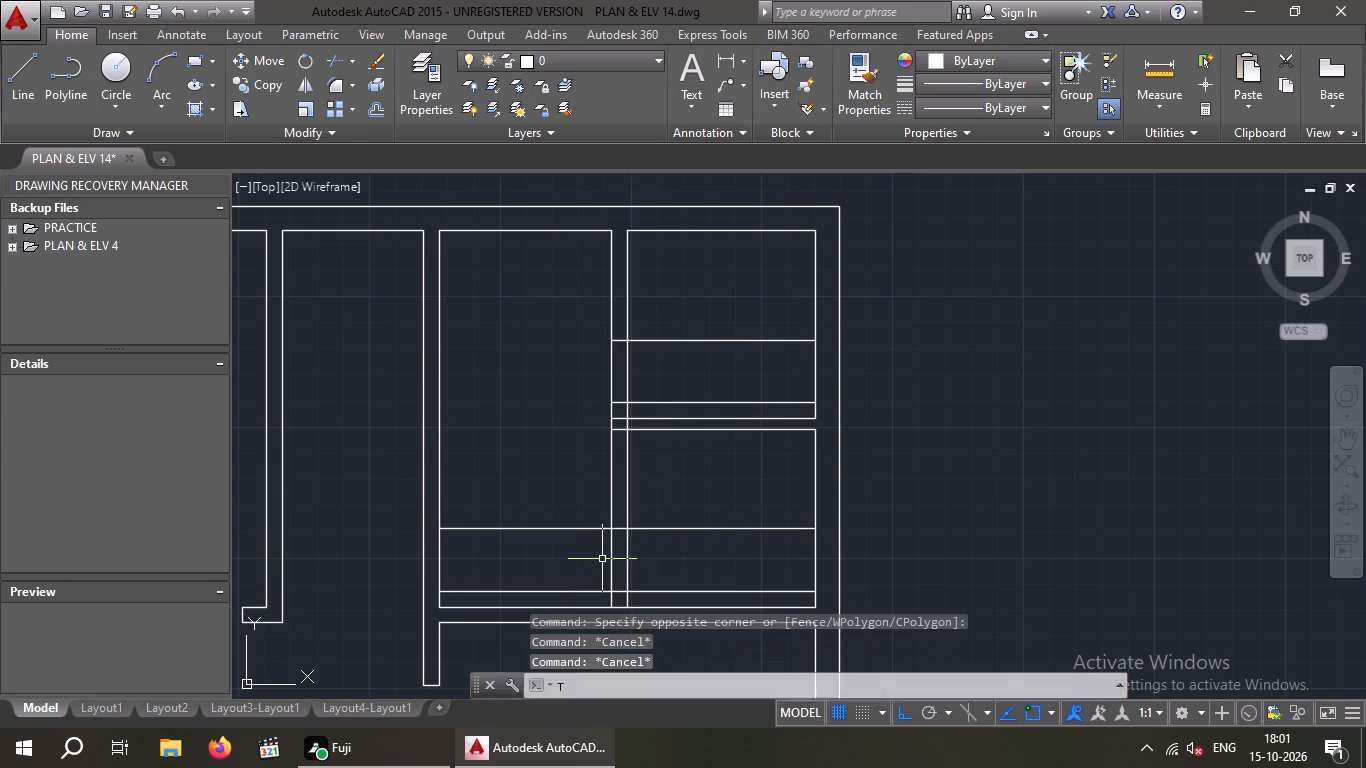
key("space")
key("space")
left_click_drag(673, 563, 636, 567)
left_click(582, 567)
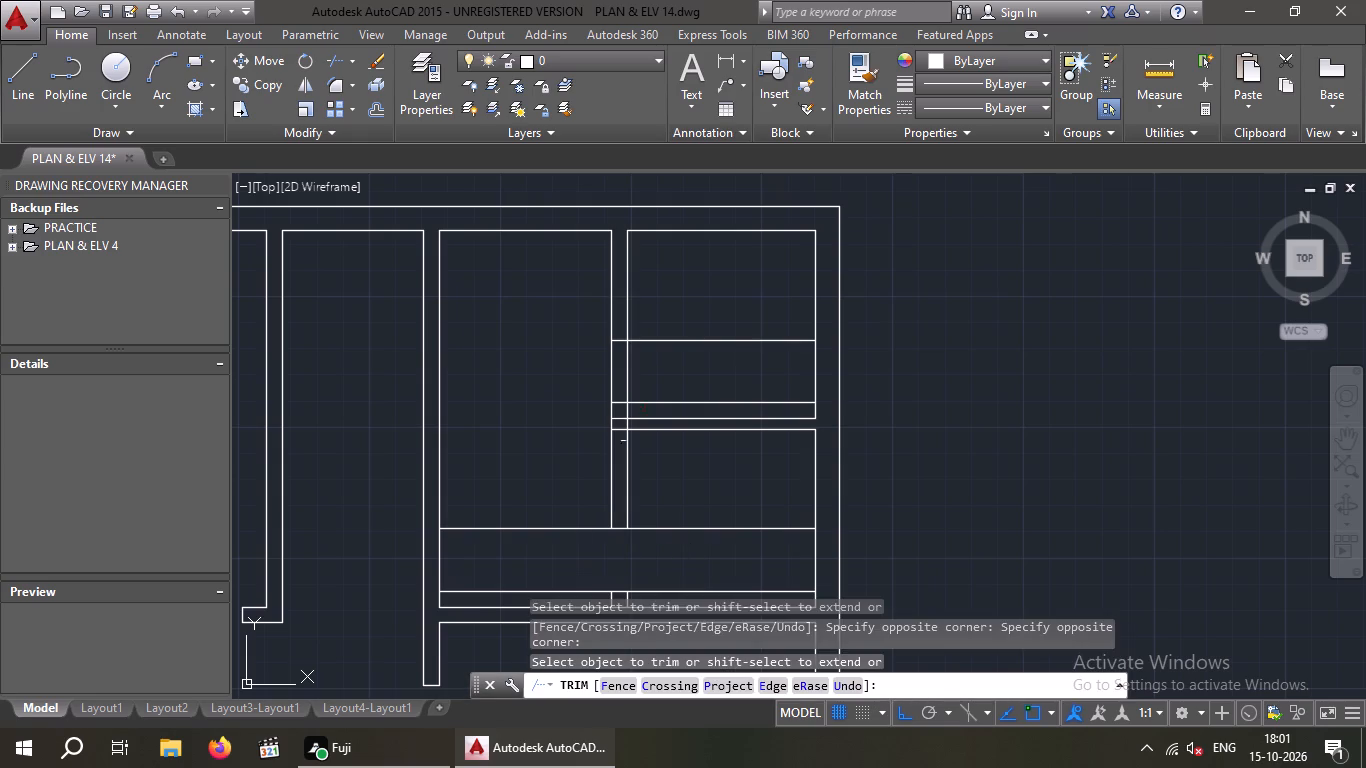
left_click_drag(656, 370, 593, 383)
left_click(570, 385)
Trim the upper door opening's offset lines inside the northeast corner room, keeping only the end caps.
left_click_drag(701, 410, 701, 409)
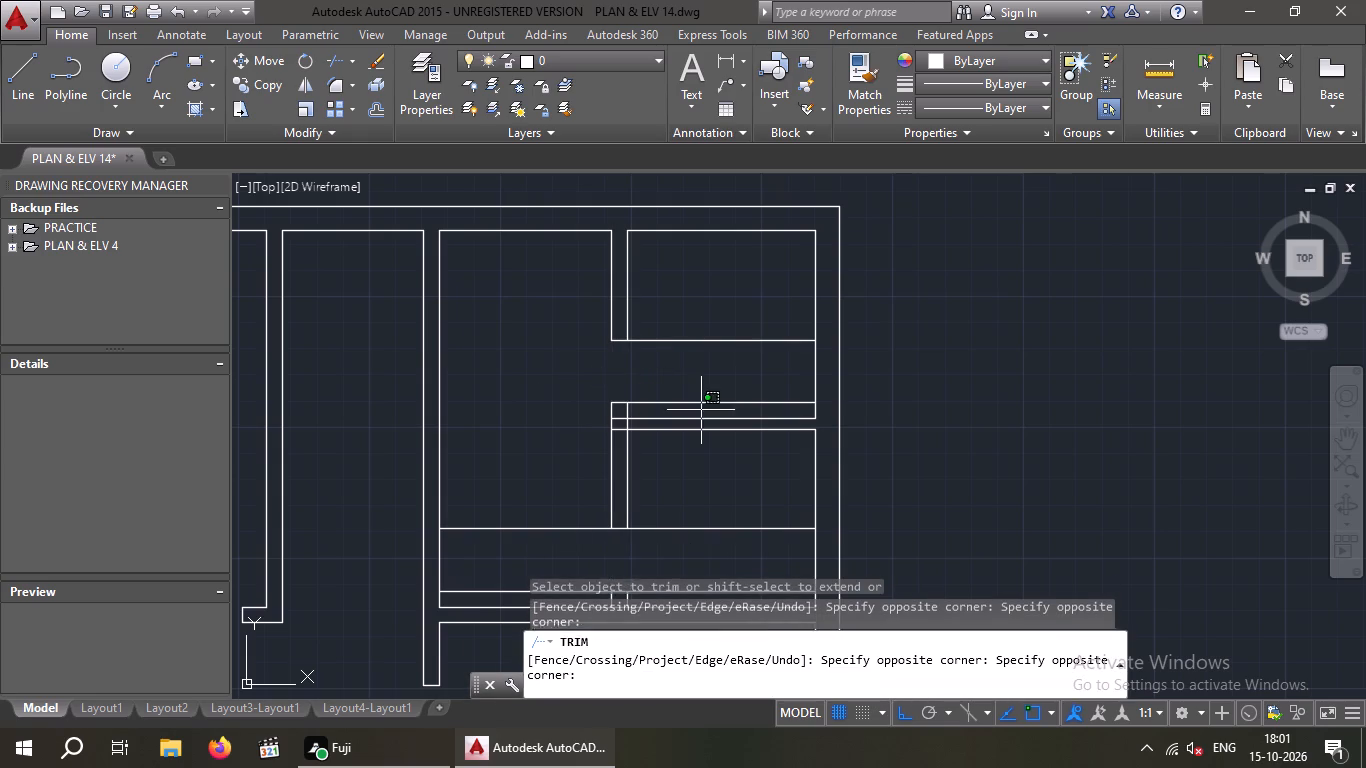
left_click_drag(701, 409, 697, 399)
left_click(673, 332)
Trim the overlapping lines where the small northeast rooms' divider meets their west partition.
scroll(674, 328, "down", 1)
scroll(661, 378, "up", 1)
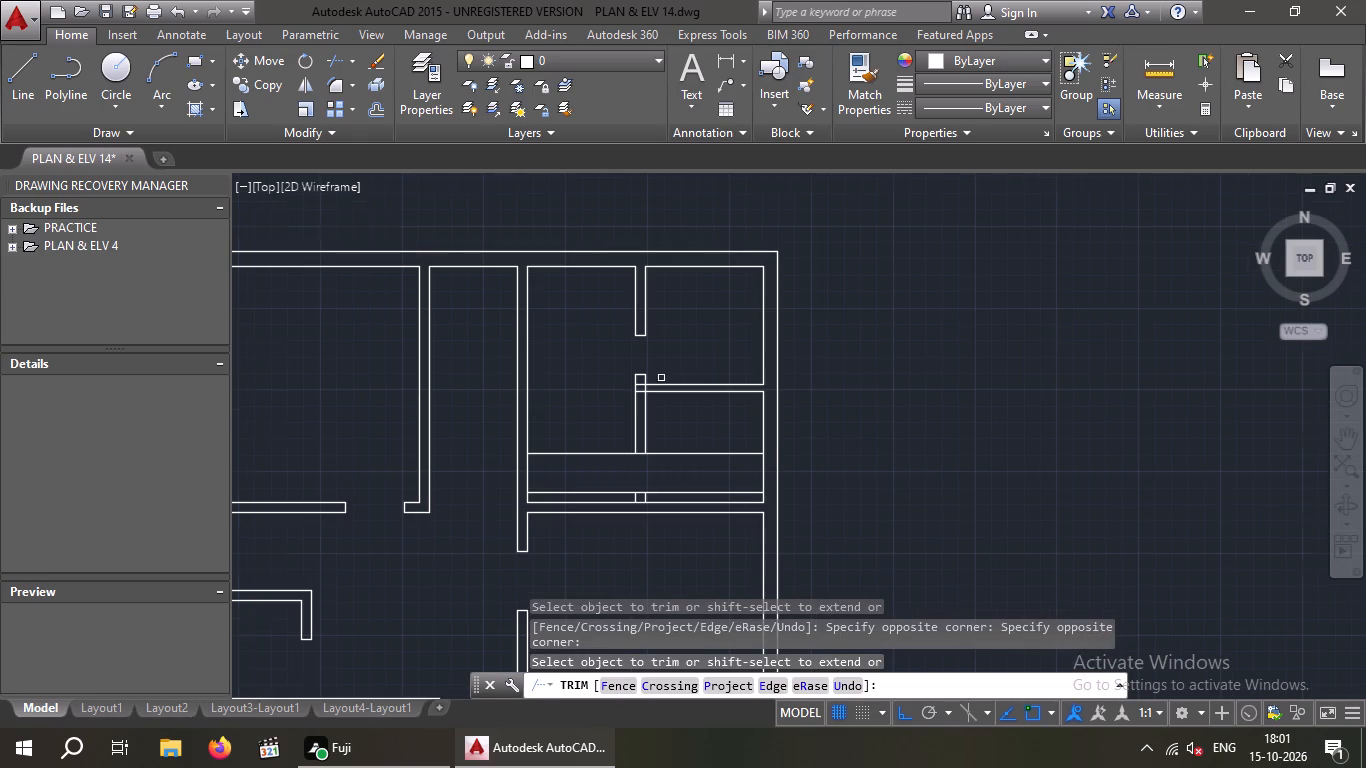
scroll(661, 377, "up", 3)
left_click_drag(603, 426, 602, 414)
left_click(603, 357)
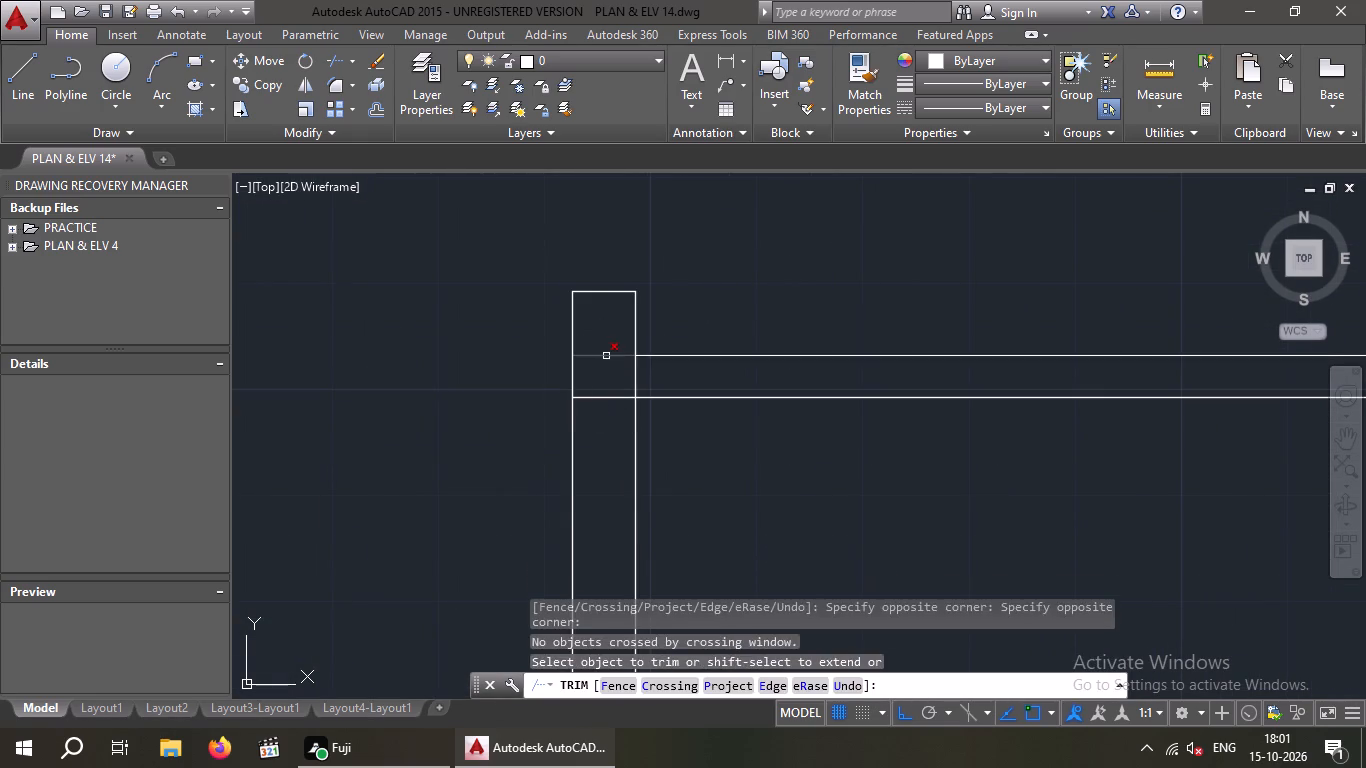
left_click(618, 408)
left_click(600, 352)
left_click_drag(664, 372, 617, 377)
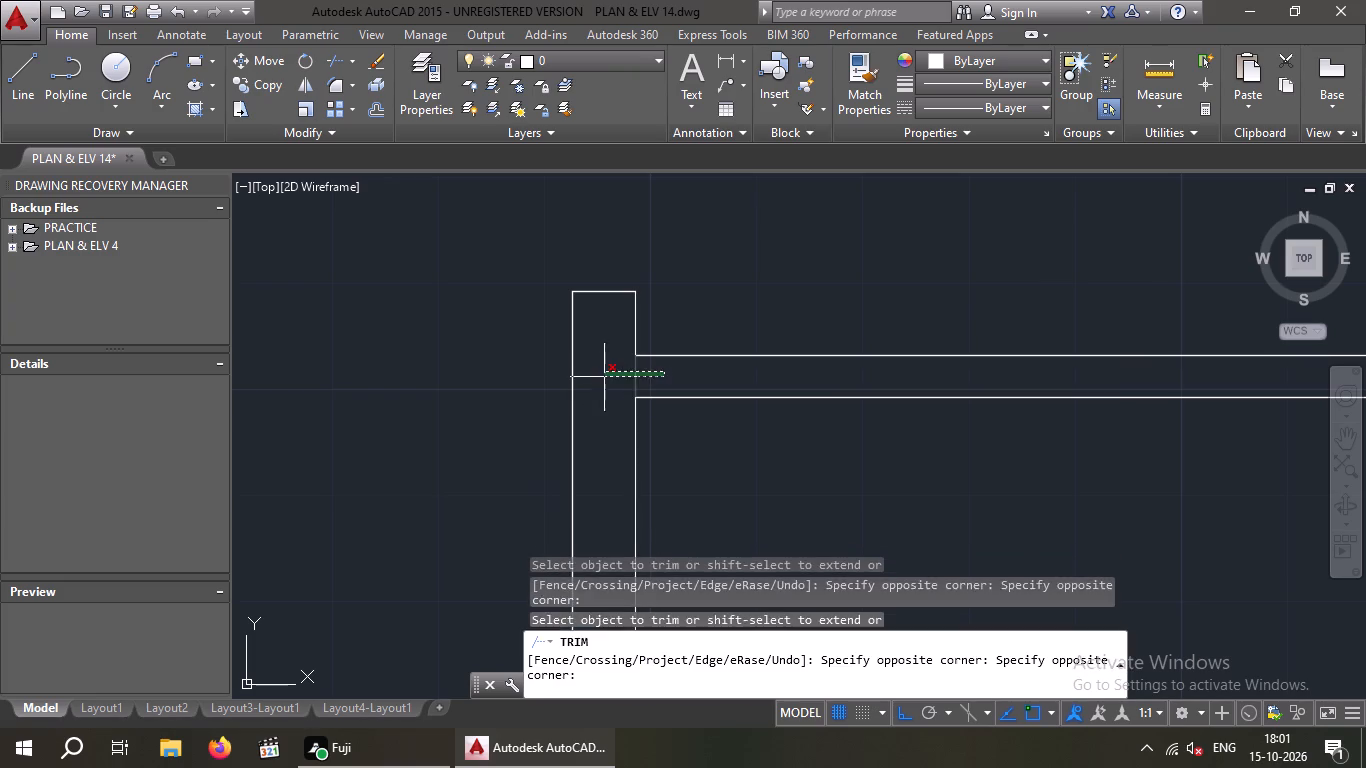
left_click(604, 377)
Trim the lower door opening's offset lines on both sides of the partition, keeping only the end caps.
scroll(630, 372, "down", 3)
middle_click_drag(676, 432, 666, 384)
left_click_drag(731, 450, 697, 428)
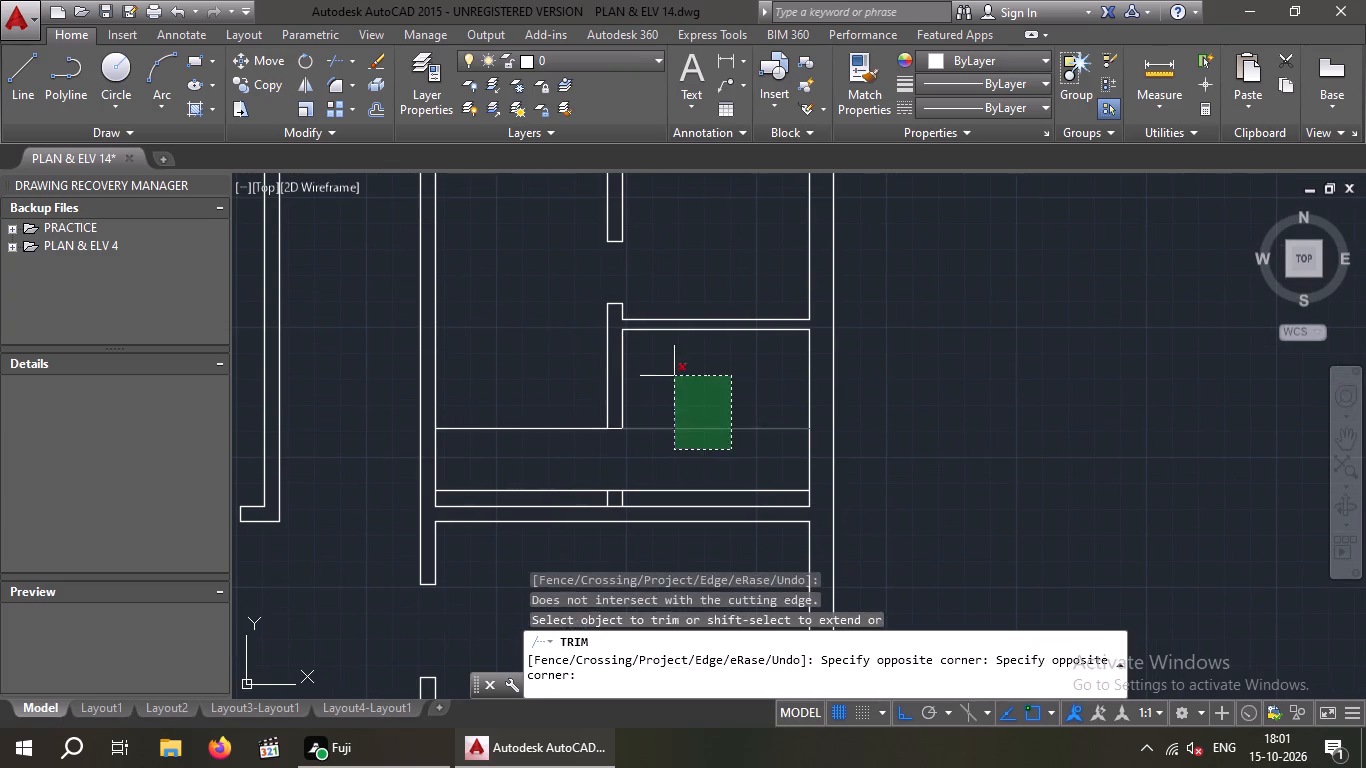
left_click(673, 369)
left_click_drag(545, 454, 538, 442)
left_click(518, 388)
scroll(525, 375, "down", 1)
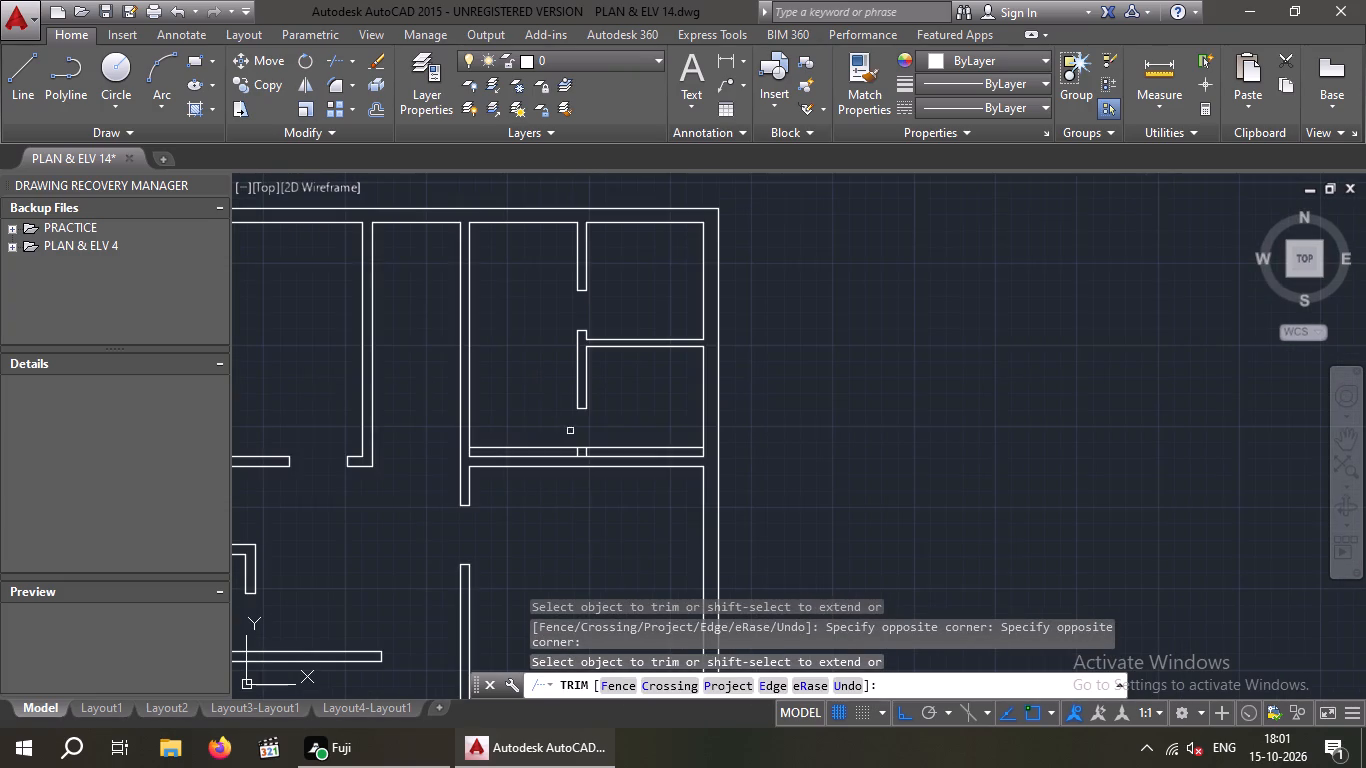
scroll(575, 436, "up", 2)
middle_click_drag(562, 447, 552, 396)
left_click_drag(718, 429, 697, 412)
left_click(683, 395)
left_click(491, 425)
left_click(461, 394)
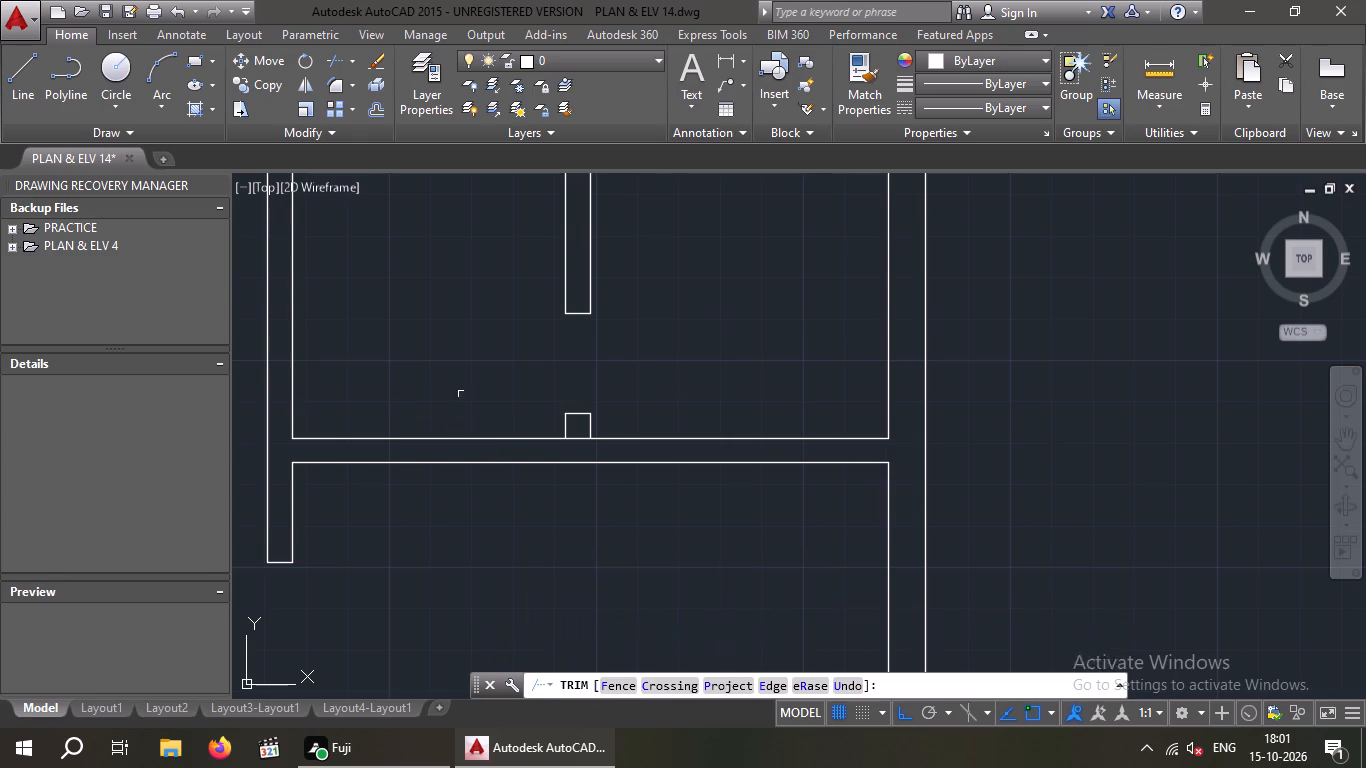
Trim the large east room's north partition face beneath the short wall stub south of the lower door opening.
left_click(582, 441)
scroll(655, 334, "down", 2)
middle_click_drag(655, 332, 654, 357)
middle_click_drag(638, 461, 643, 421)
scroll(643, 430, "down", 1)
middle_click_drag(642, 436, 630, 505)
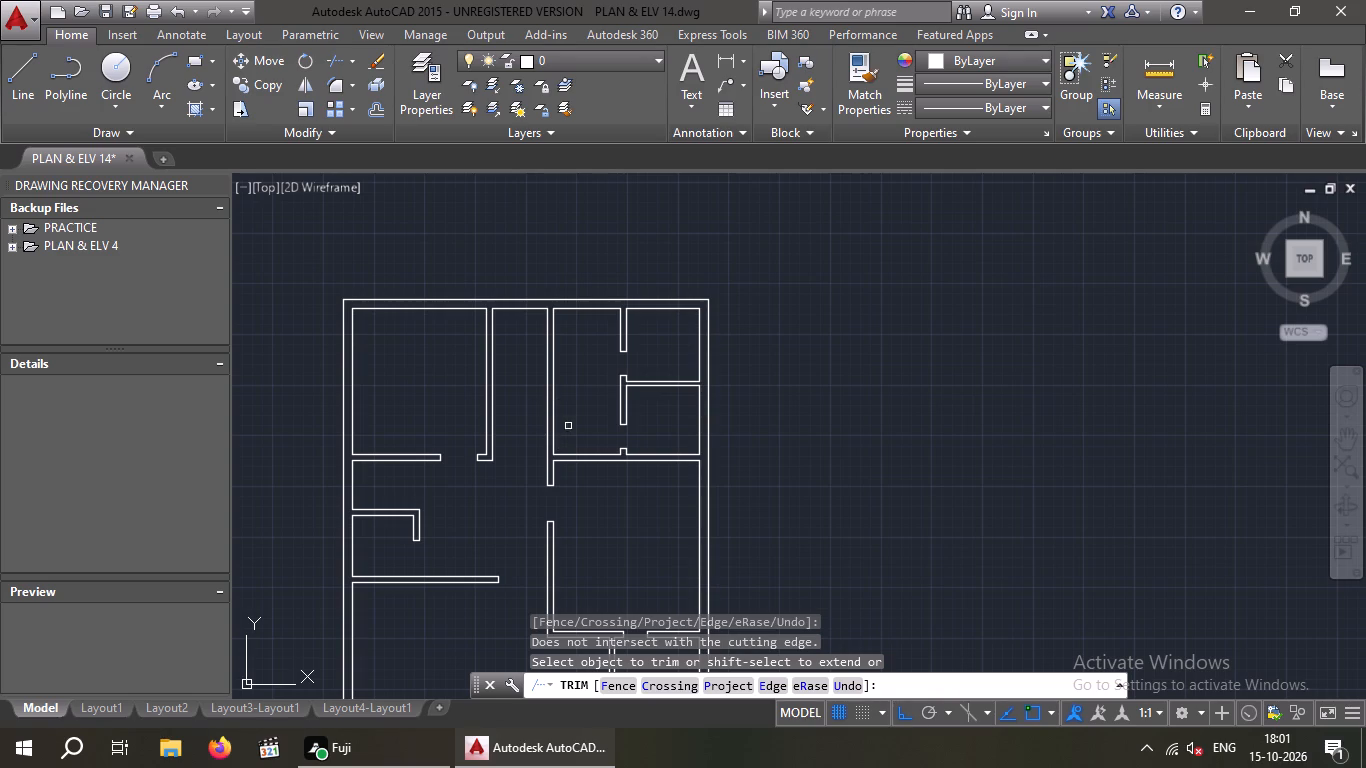
key("Escape")
key("Escape")
Offset the south wall face of the room west of the two small northeast rooms 4'6" north.
key("o")
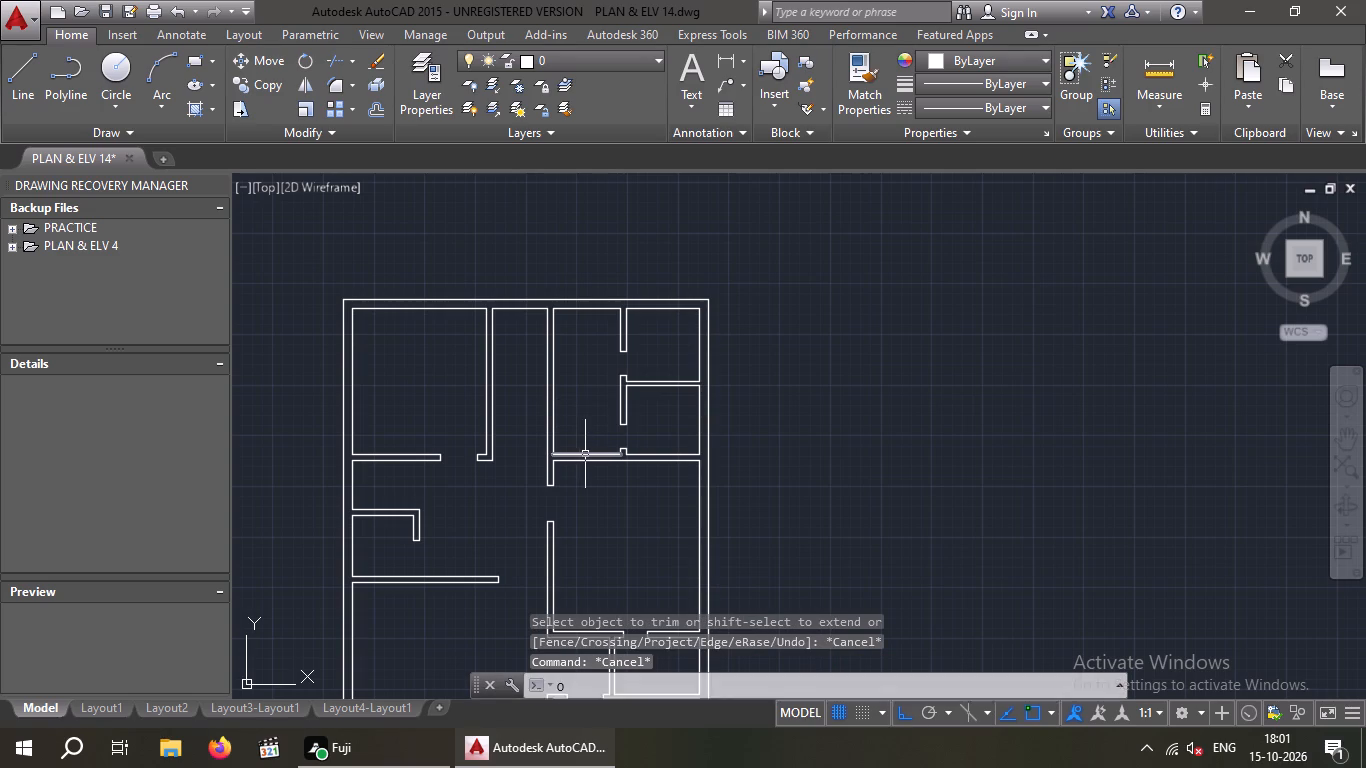
key("Return")
key("4")
key("apostrophe")
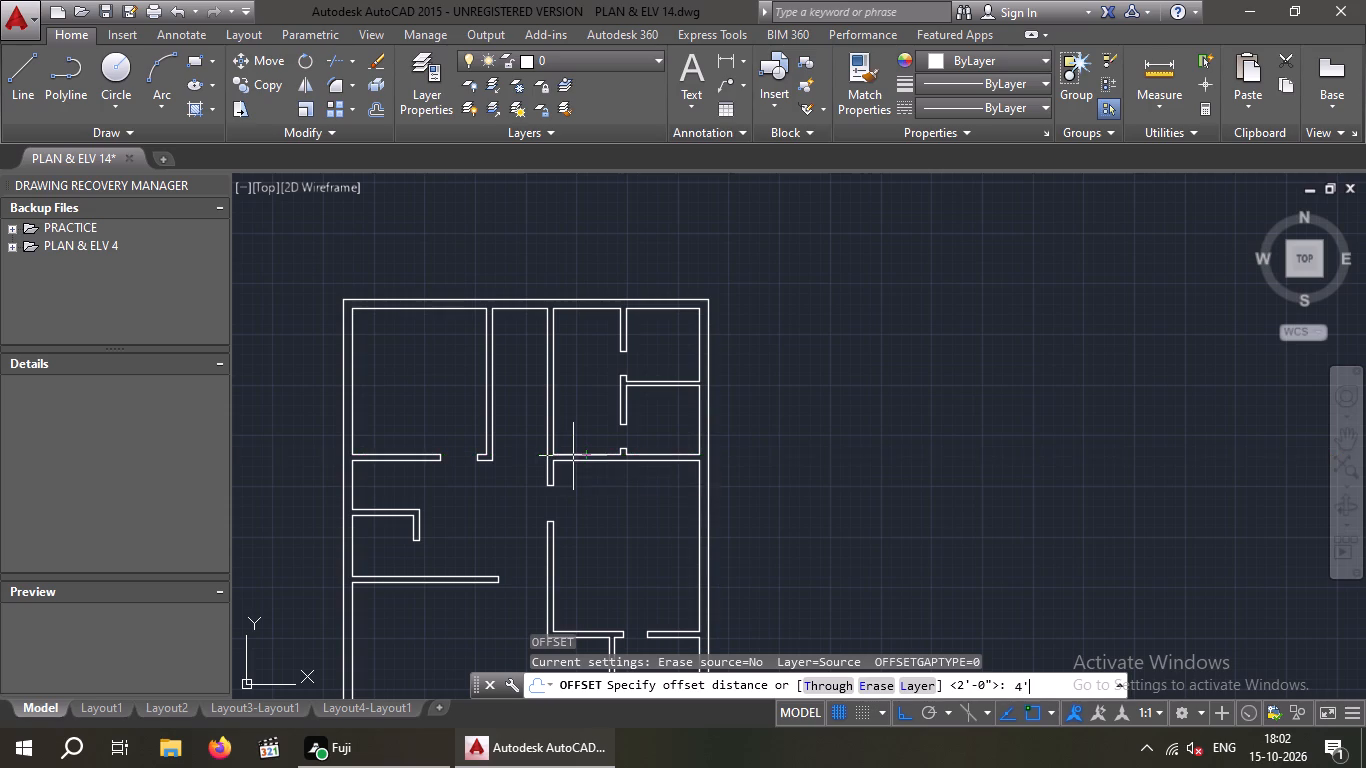
key("6")
key("shift+quotedbl")
key("Return")
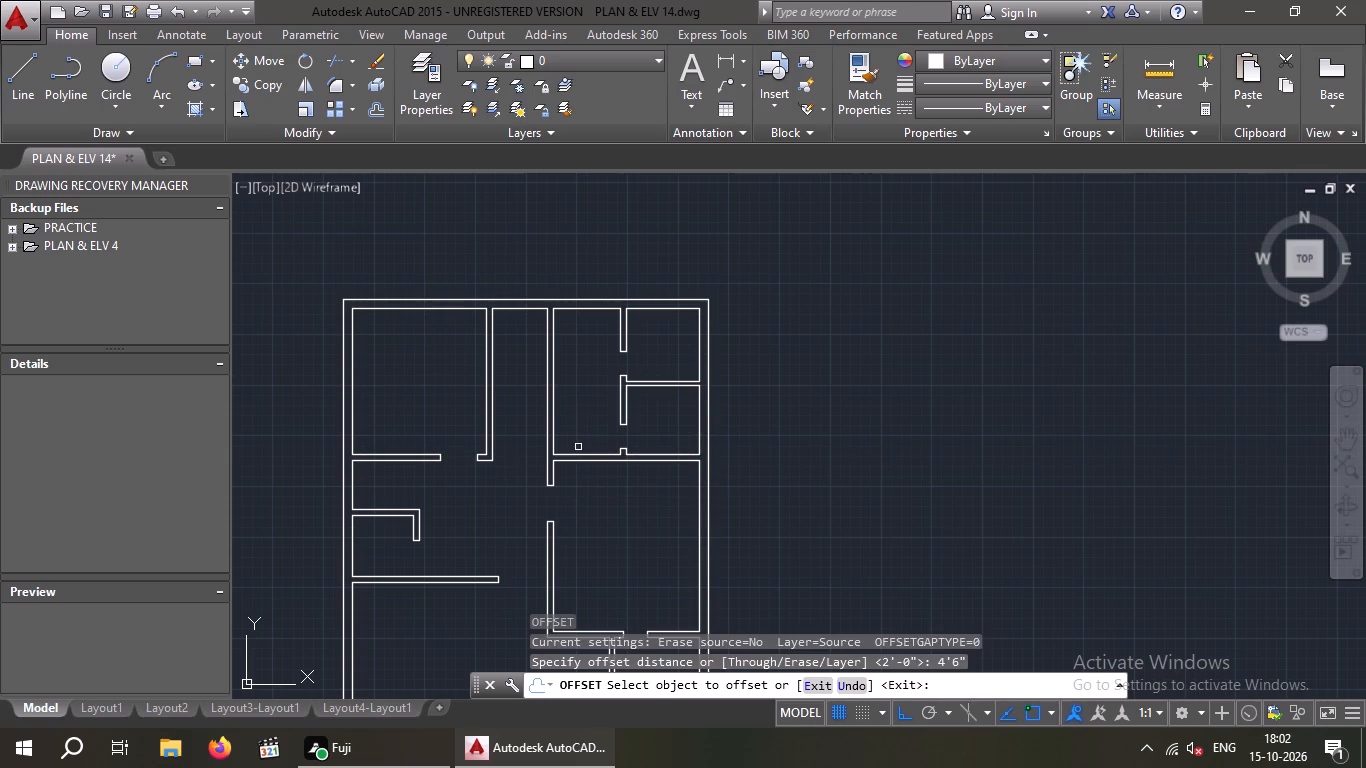
left_click_drag(580, 455, 572, 418)
left_click(571, 389)
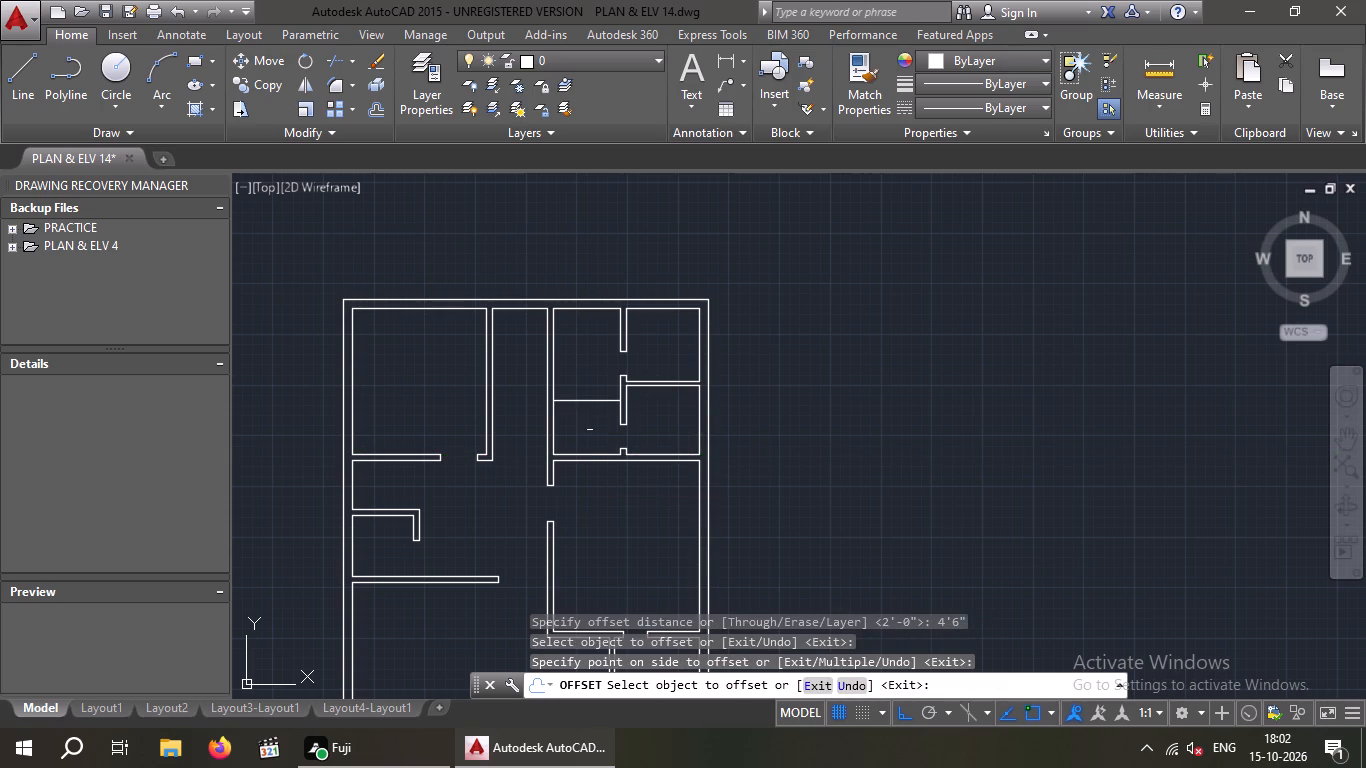
key("Escape")
key("Escape")
Extend the new 4'6" offset line at both ends across the room's west and east partitions to their far faces.
key("e")
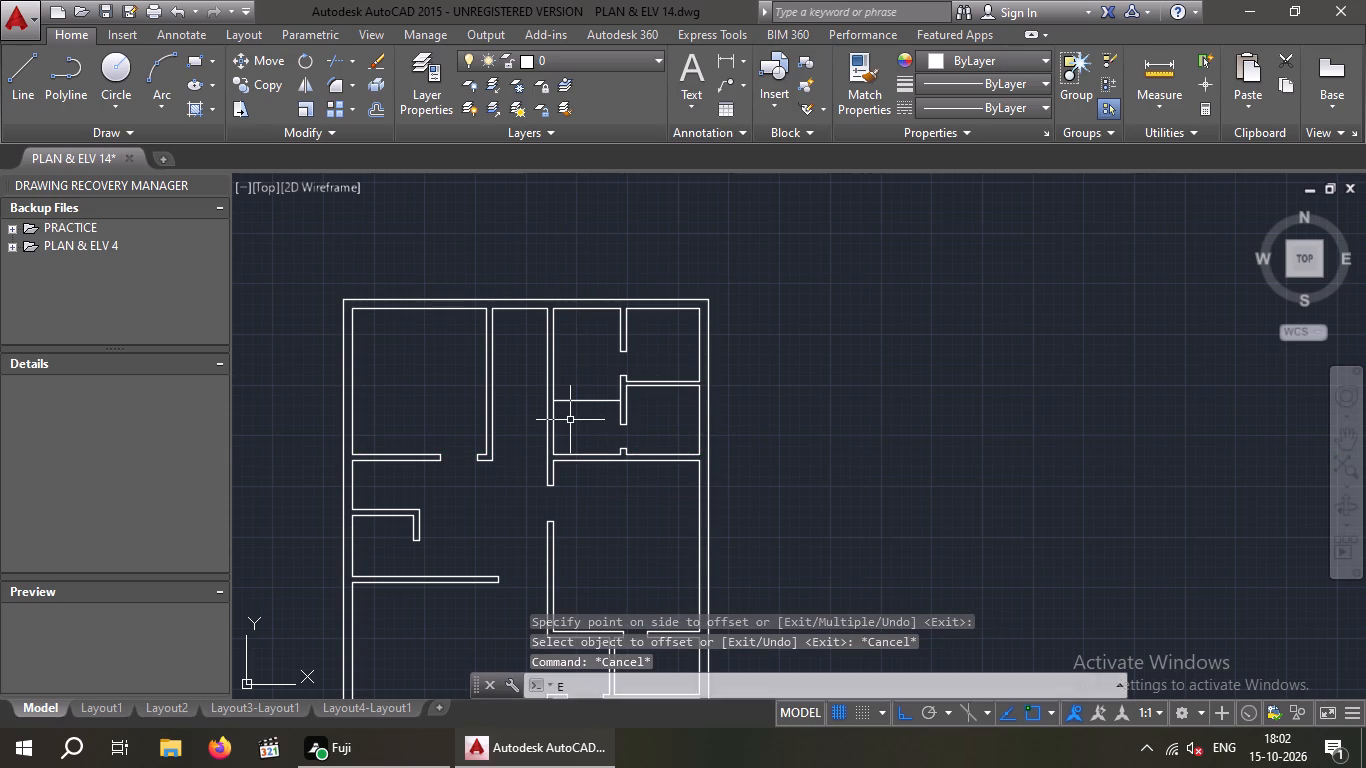
type("X")
key("space")
key("space")
left_click_drag(586, 419, 577, 401)
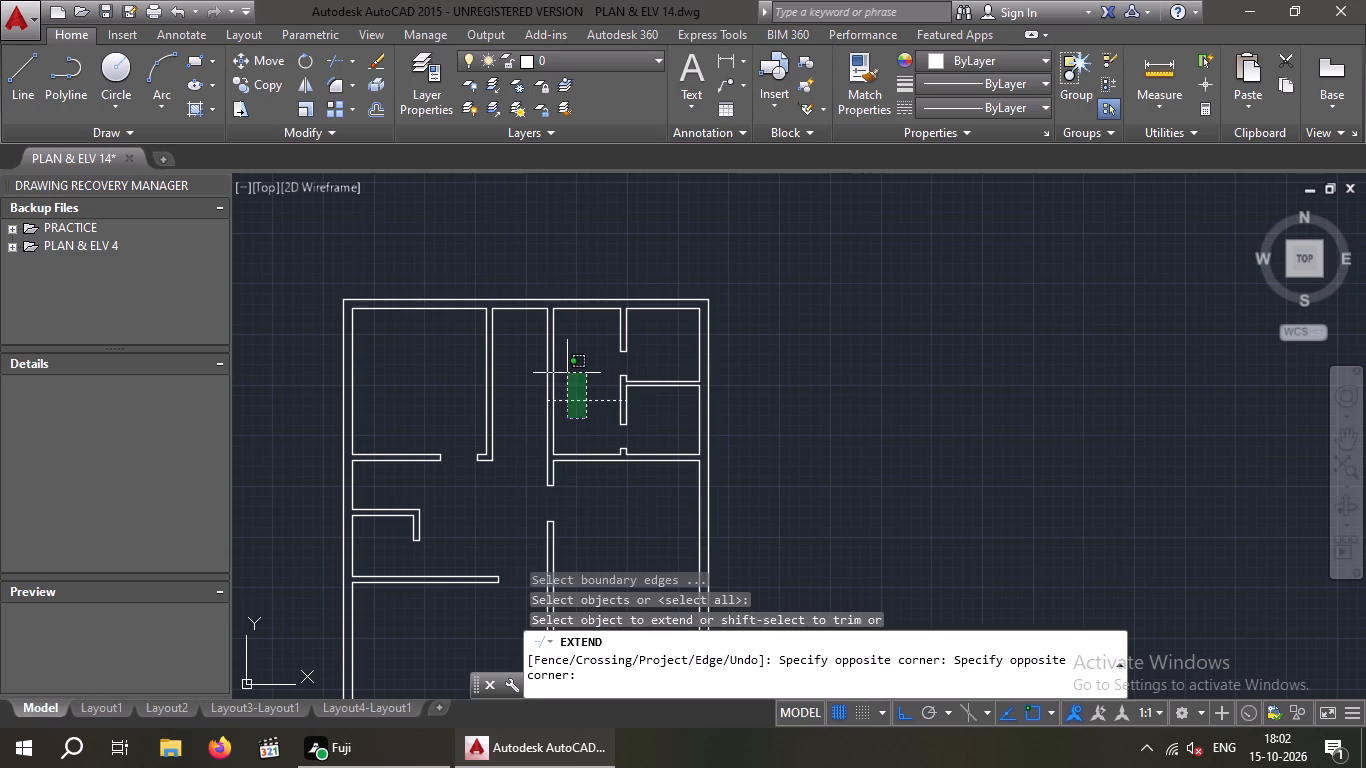
left_click(567, 373)
key("Escape")
key("Escape")
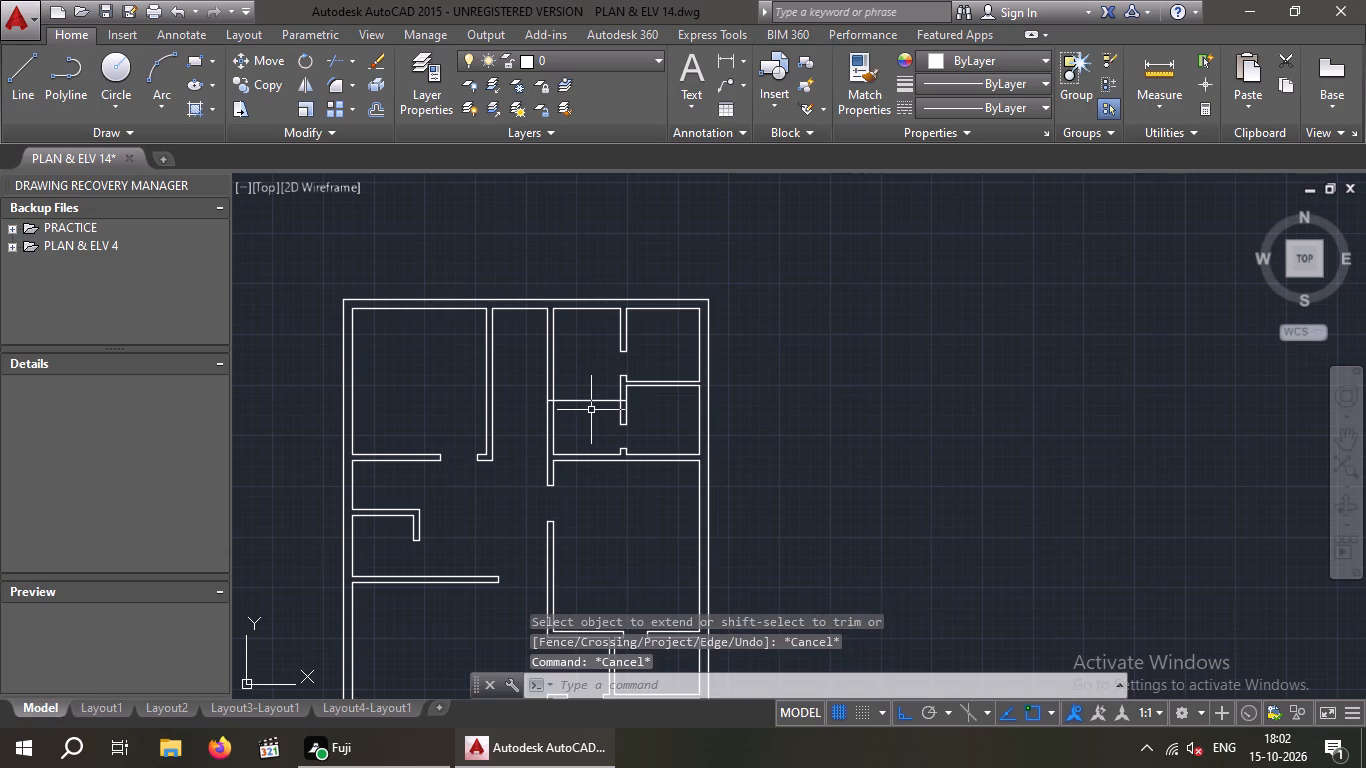
Trim the 4'6" offset line across the room and its east partition, keeping only the end cap across the west partition.
type("TR")
key("space")
key("space")
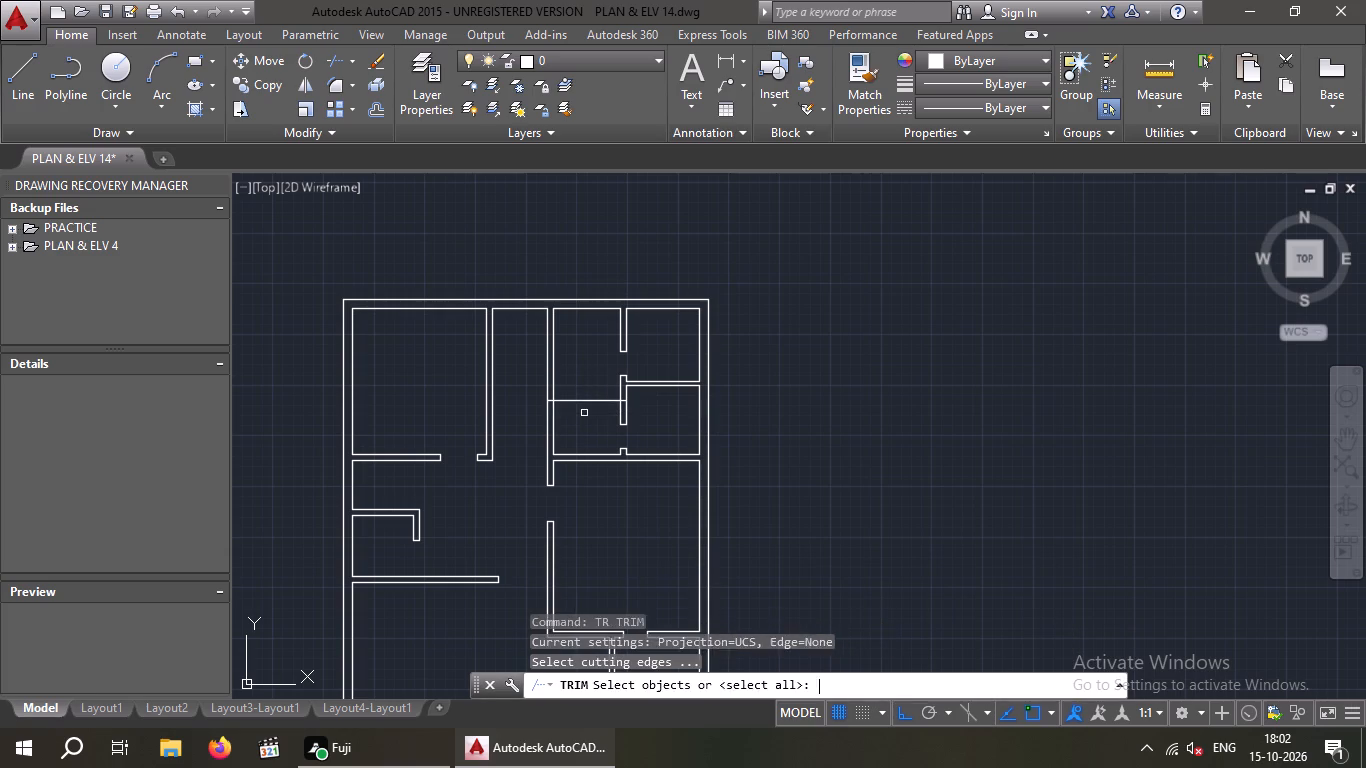
scroll(611, 406, "up", 2)
left_click(637, 390)
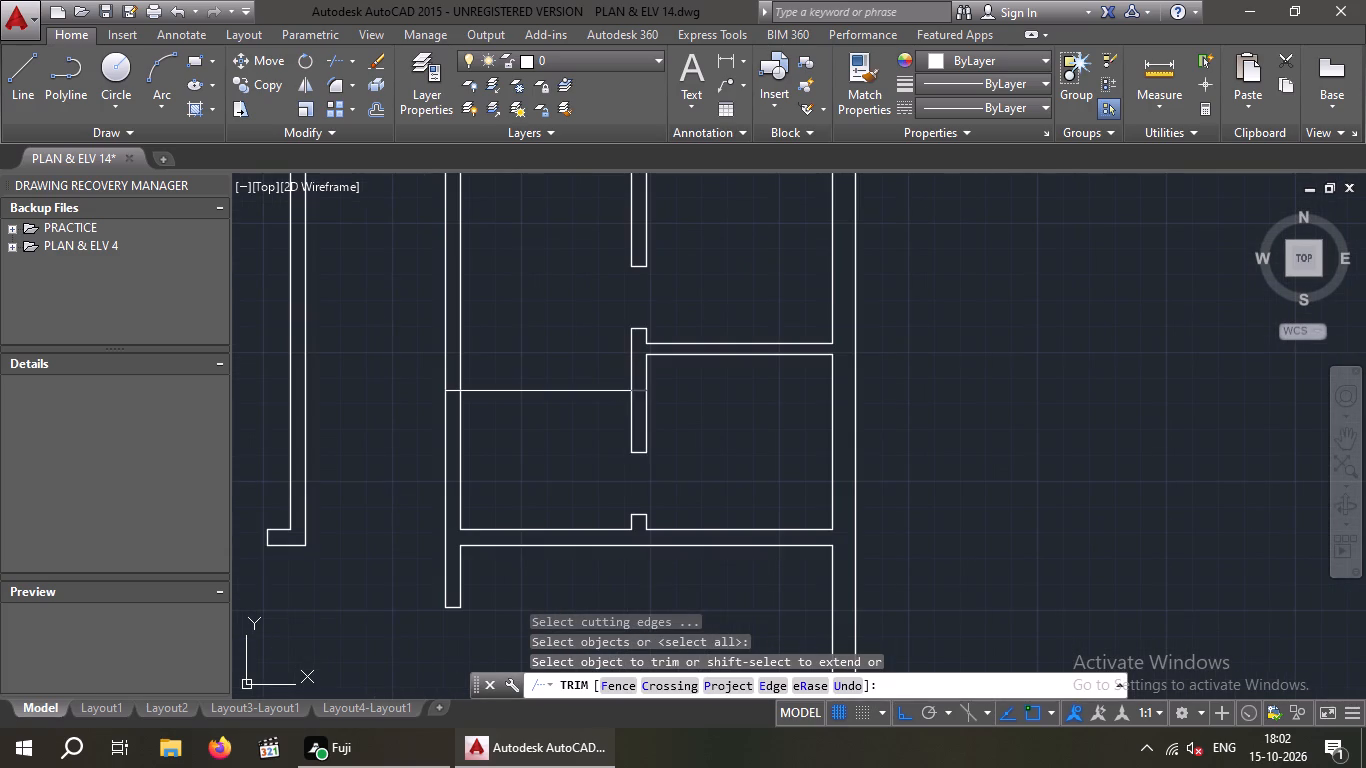
left_click_drag(573, 423, 548, 405)
left_click(524, 368)
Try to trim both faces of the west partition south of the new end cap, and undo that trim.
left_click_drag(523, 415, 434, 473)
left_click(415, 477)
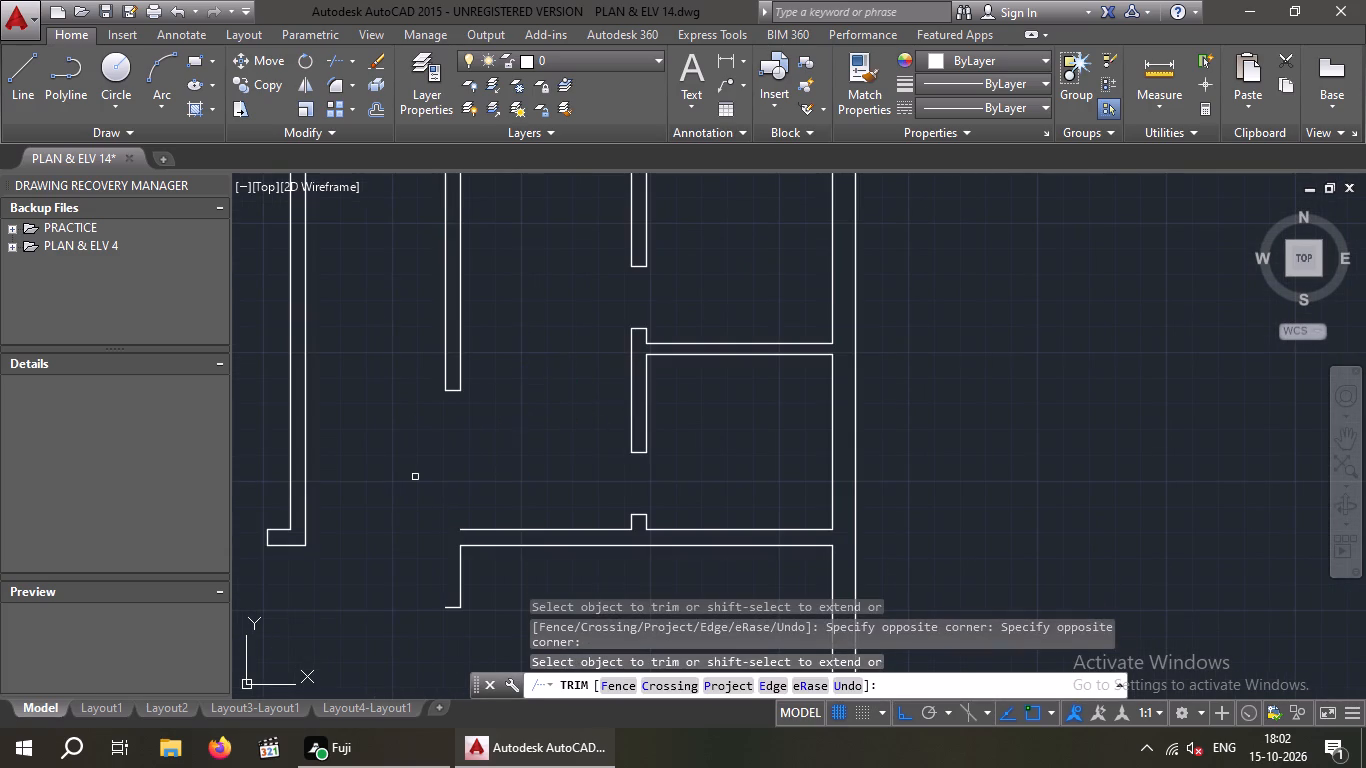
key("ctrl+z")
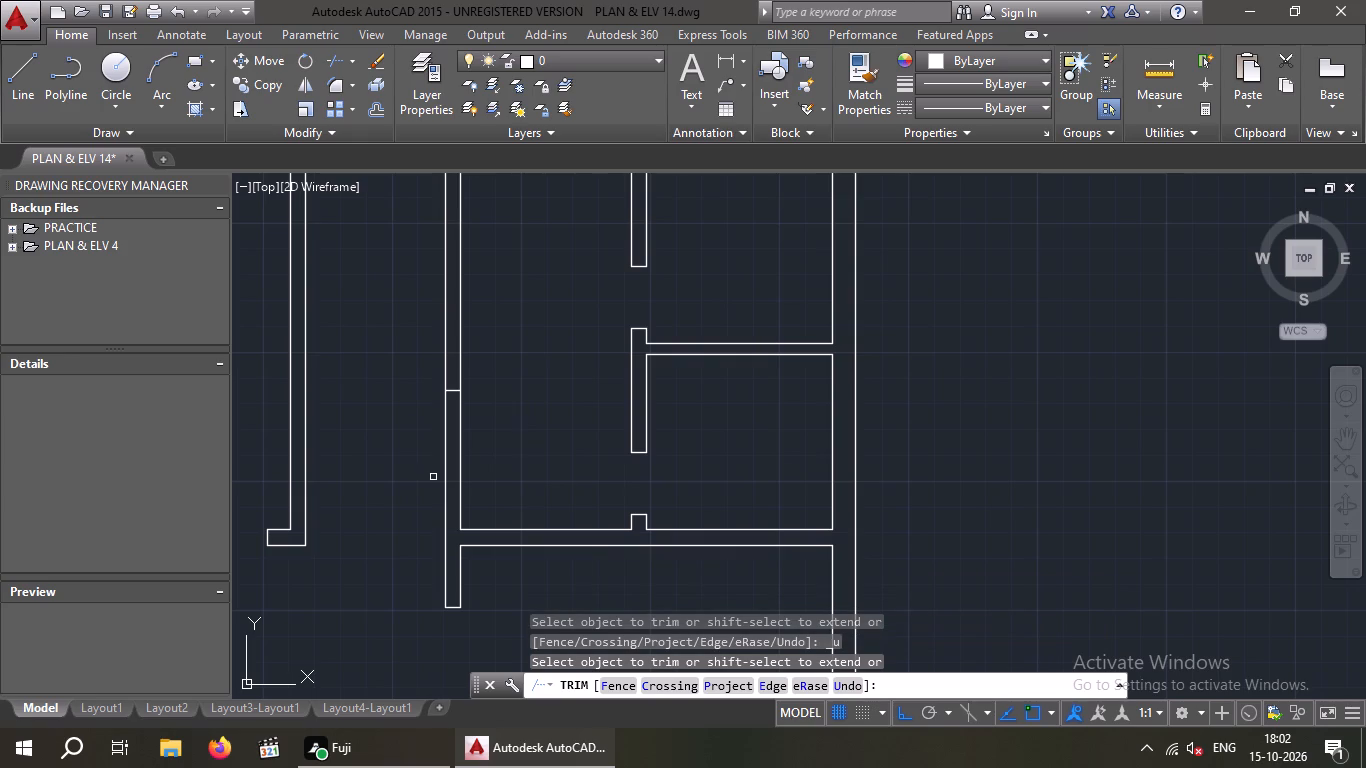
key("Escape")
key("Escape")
Extend the room's south wall face westward across the west partition to its far face.
type("EX")
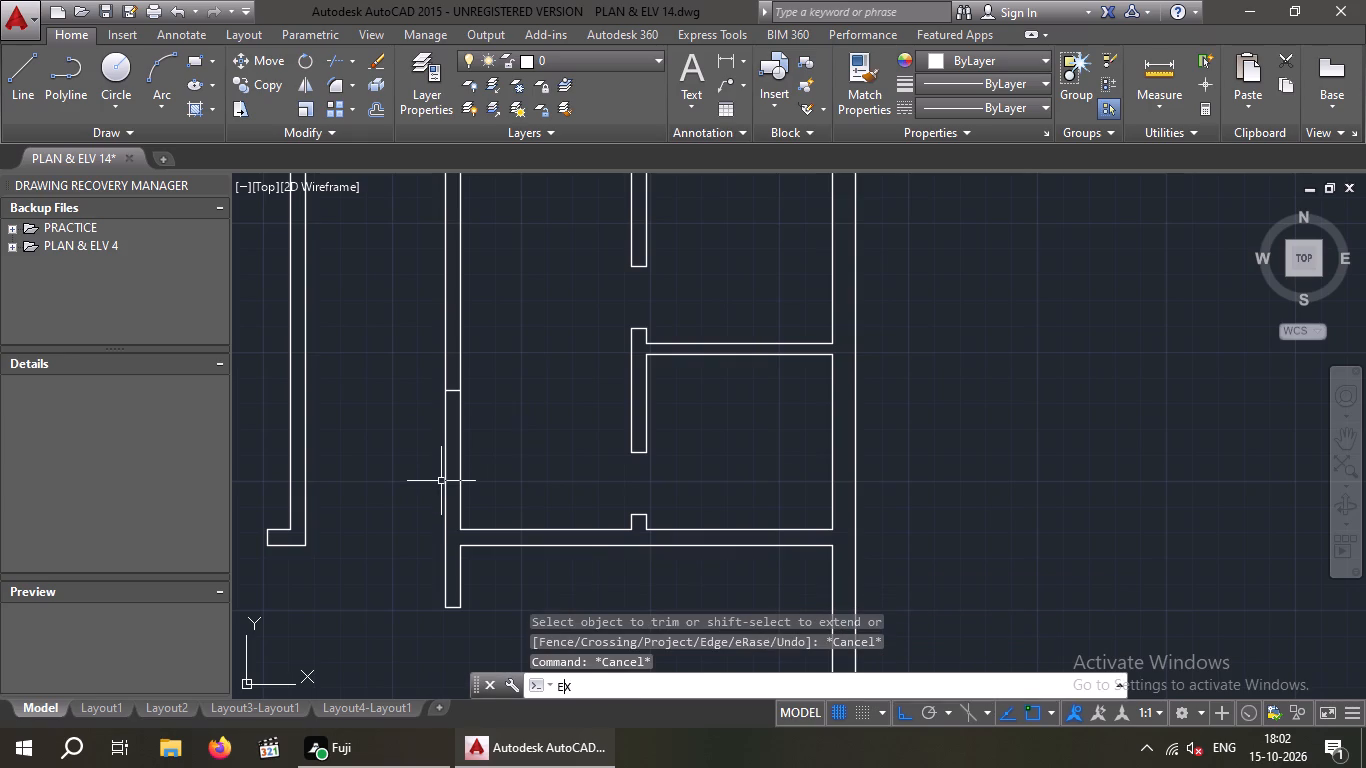
key("space")
key("space")
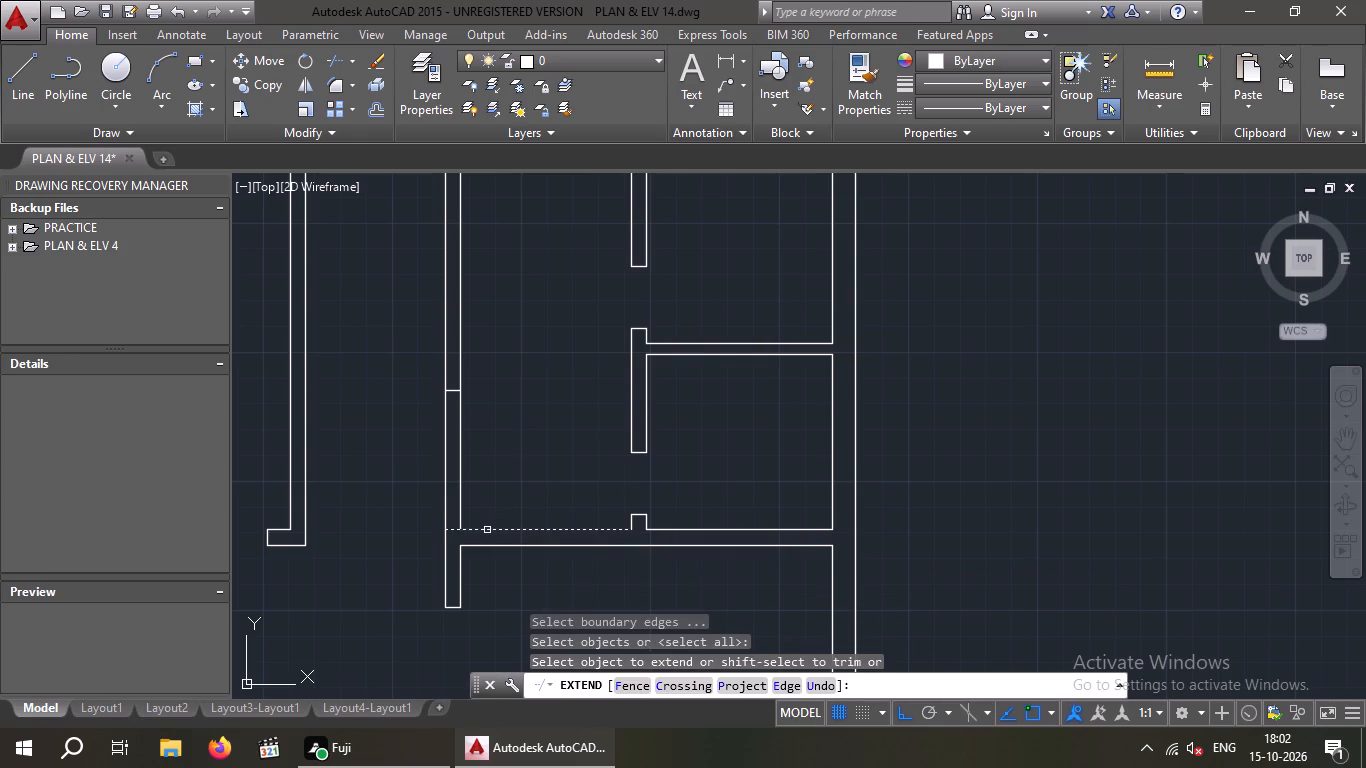
left_click(487, 530)
key("Escape")
key("Escape")
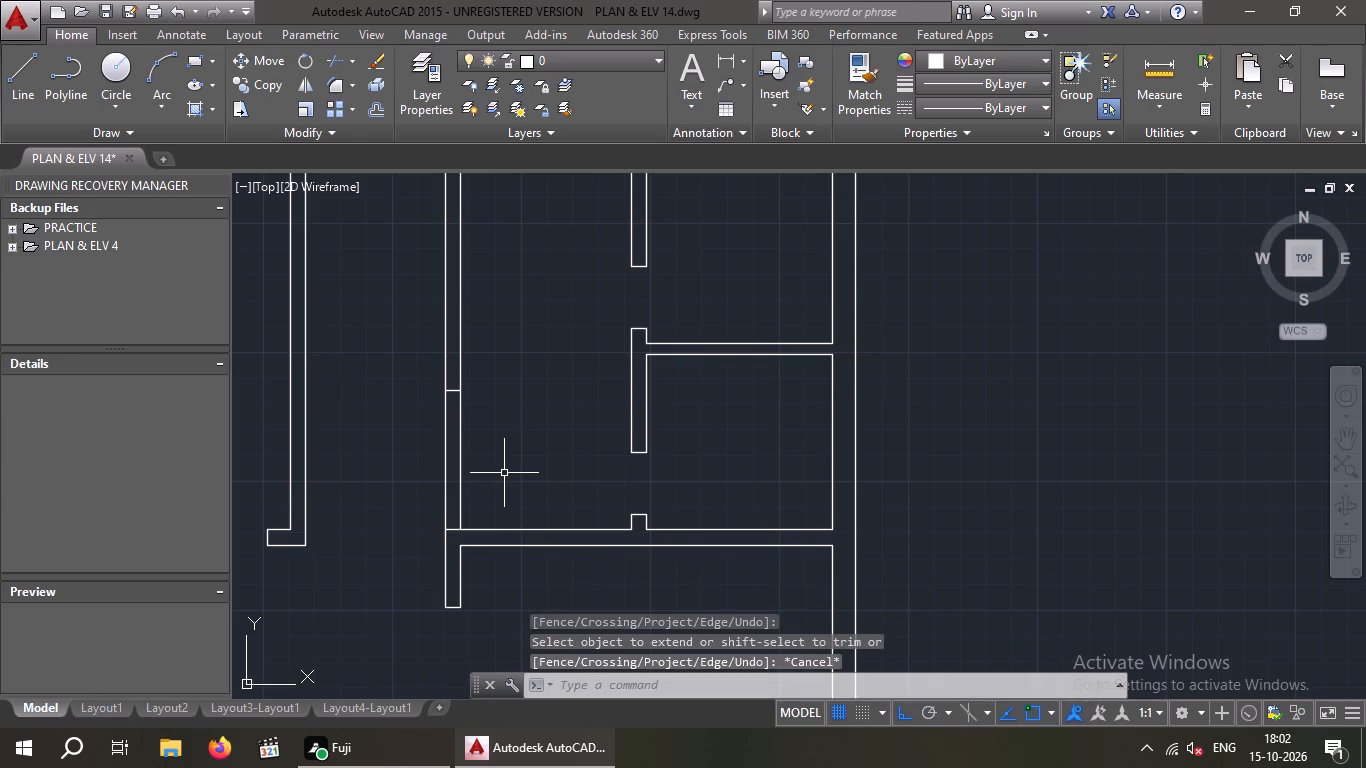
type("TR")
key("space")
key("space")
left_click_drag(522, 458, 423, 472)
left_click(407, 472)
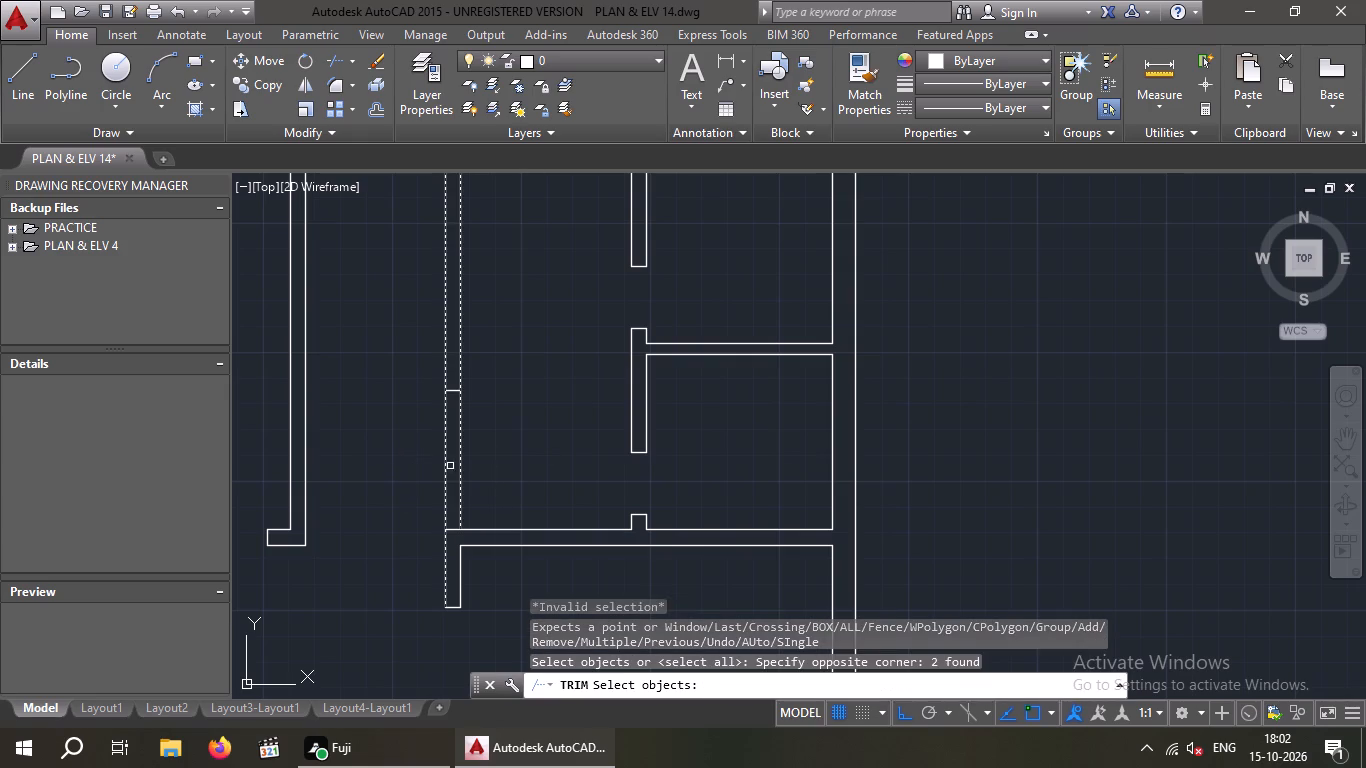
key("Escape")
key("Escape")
Trim both west partition faces between the end cap and the extended south wall face to cut the 4'6" opening.
key("t")
key("r")
key("space")
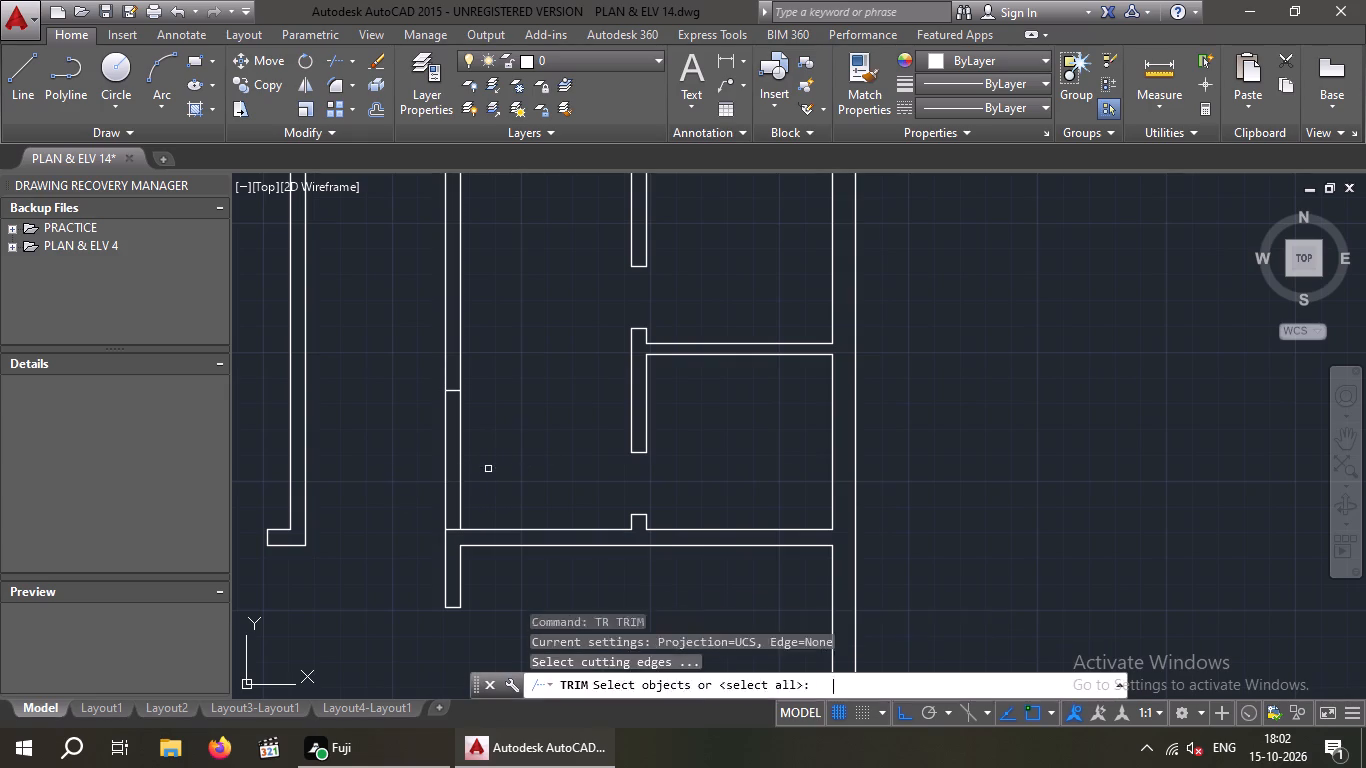
key("space")
left_click_drag(552, 442, 469, 465)
left_click(407, 476)
scroll(479, 441, "down", 2)
middle_click(513, 437)
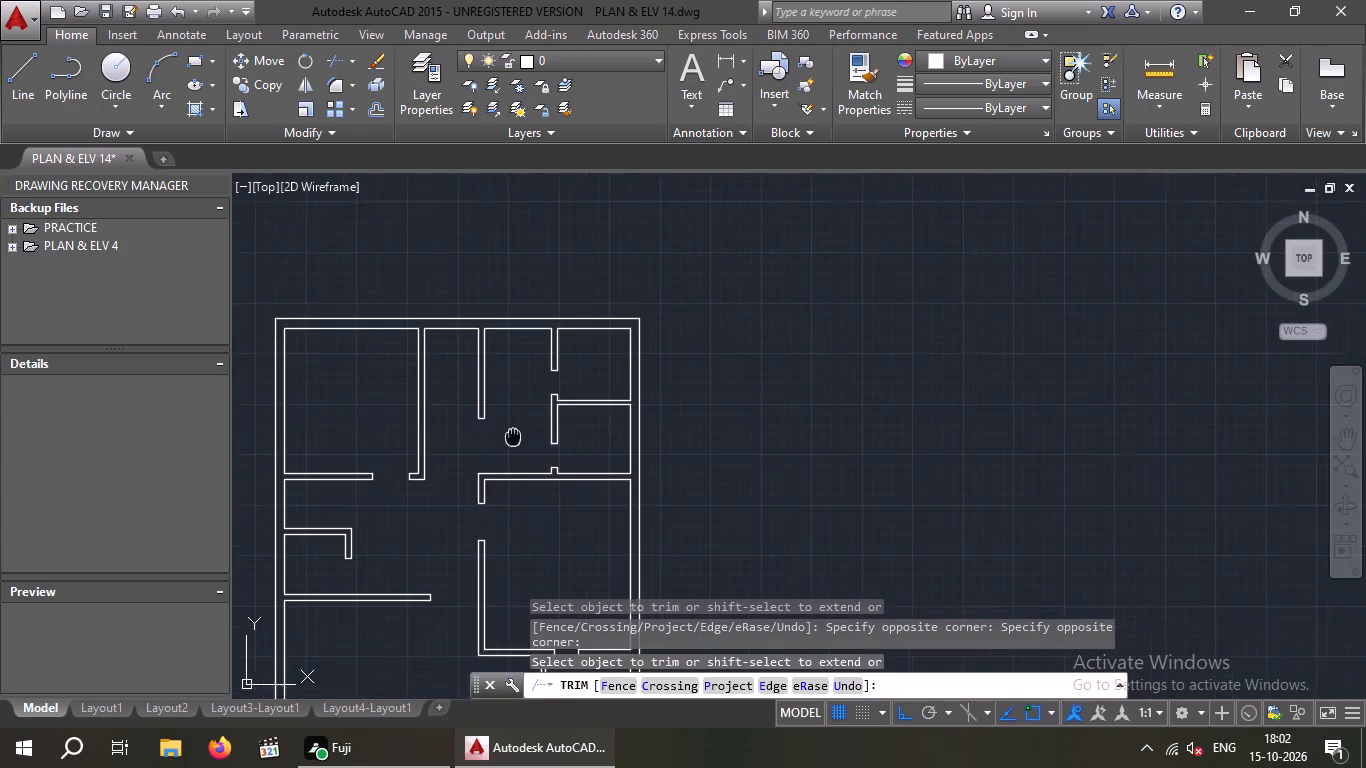
scroll(506, 420, "down", 1)
middle_click_drag(440, 505, 501, 398)
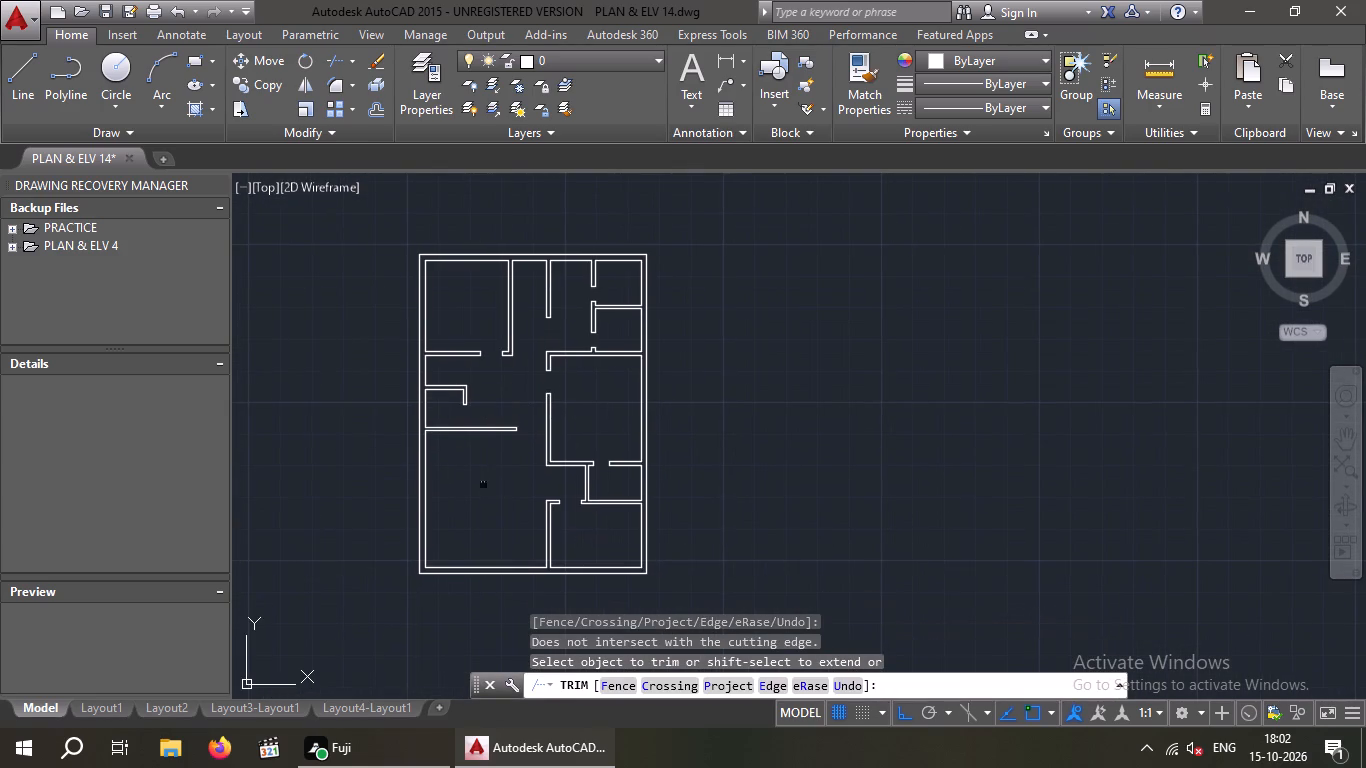
middle_click(483, 485)
scroll(483, 483, "down", 1)
key("Escape")
key("Escape")
Move the whole new floor plan northeast with Ortho off, placing it just below the existing apartment plan's southeast corner.
middle_click(629, 401)
scroll(630, 400, "down", 1)
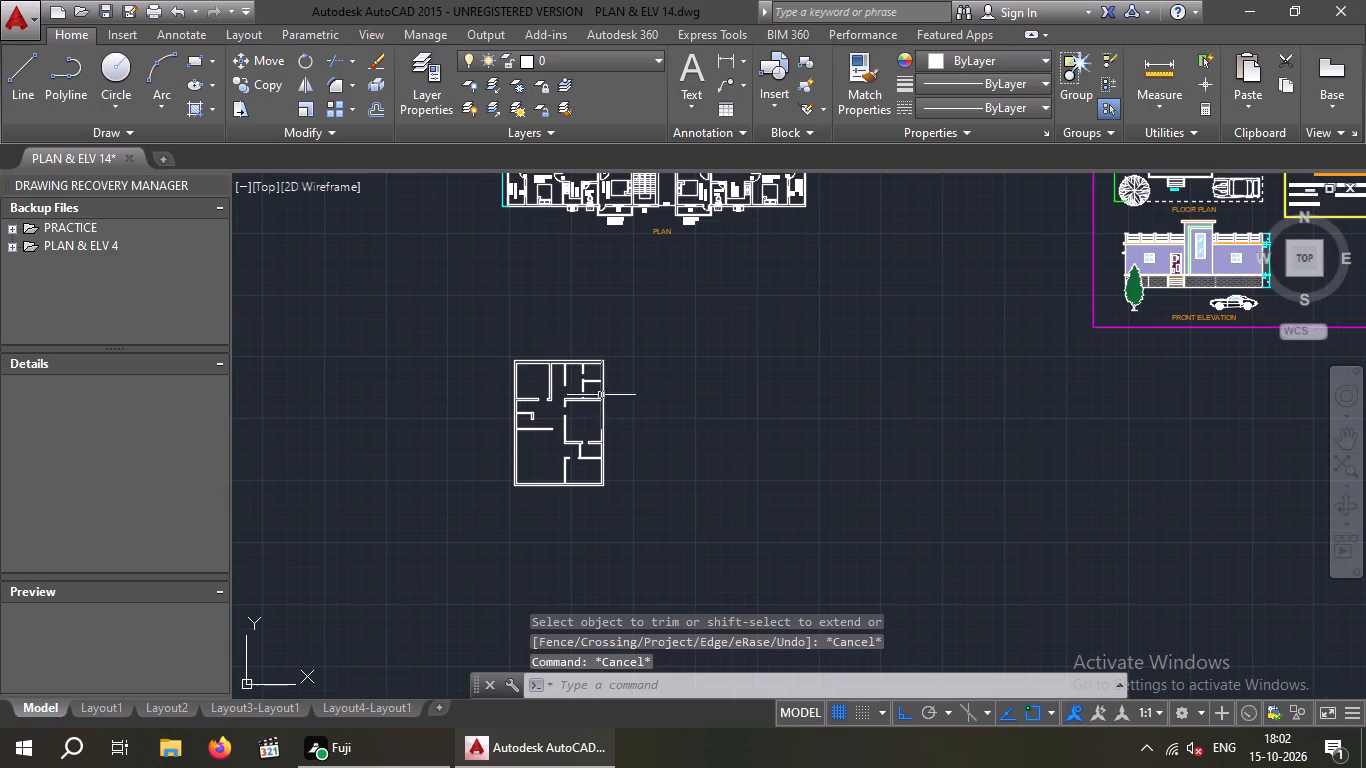
left_click_drag(476, 324, 543, 324)
left_click_drag(669, 527, 662, 511)
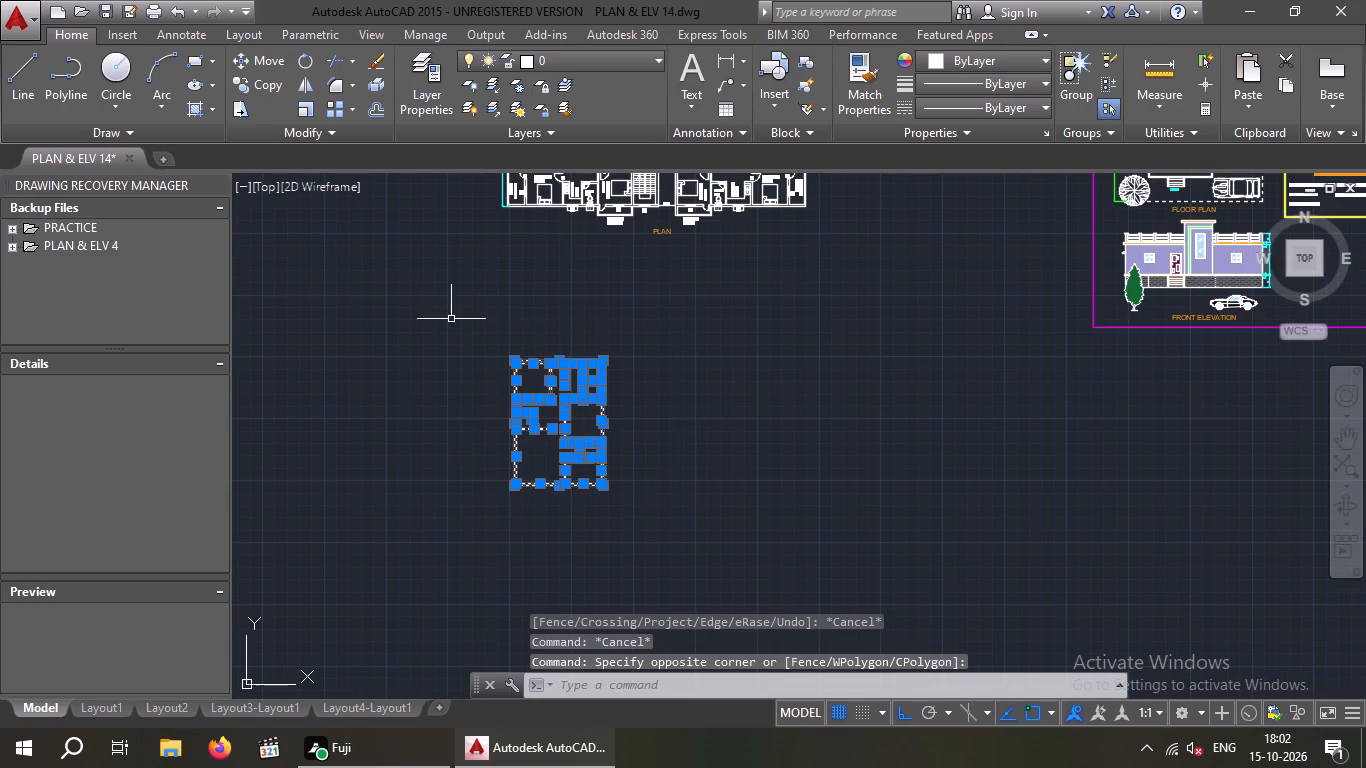
left_click(266, 57)
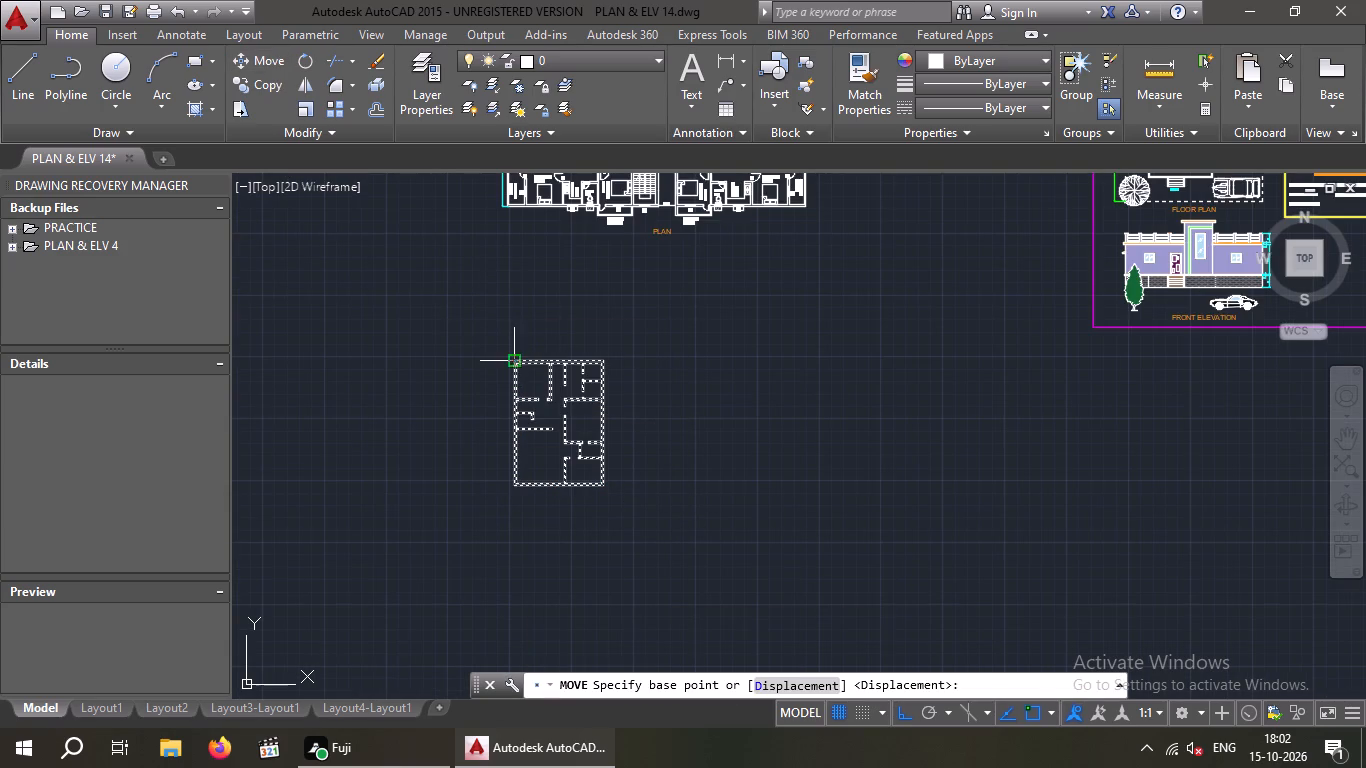
left_click_drag(513, 362, 533, 357)
middle_click_drag(755, 282, 600, 396)
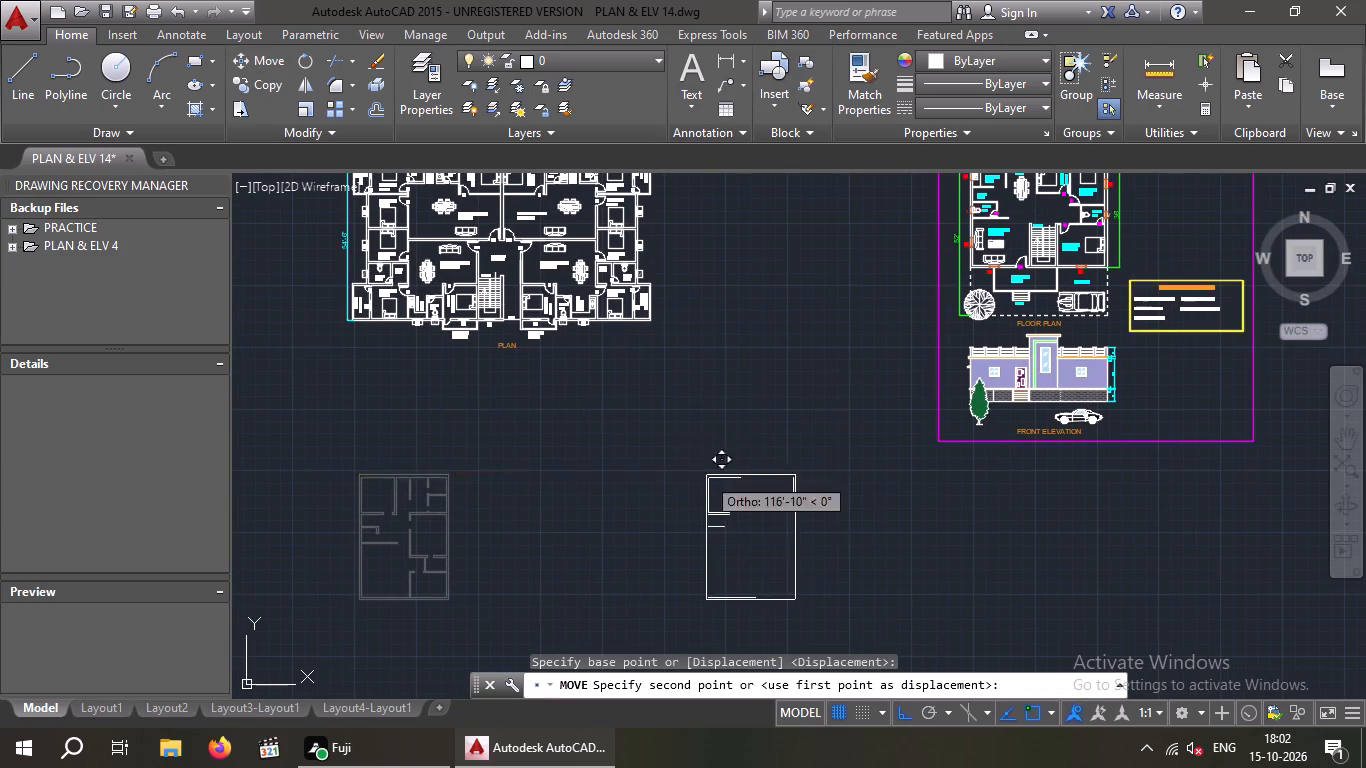
left_click(898, 714)
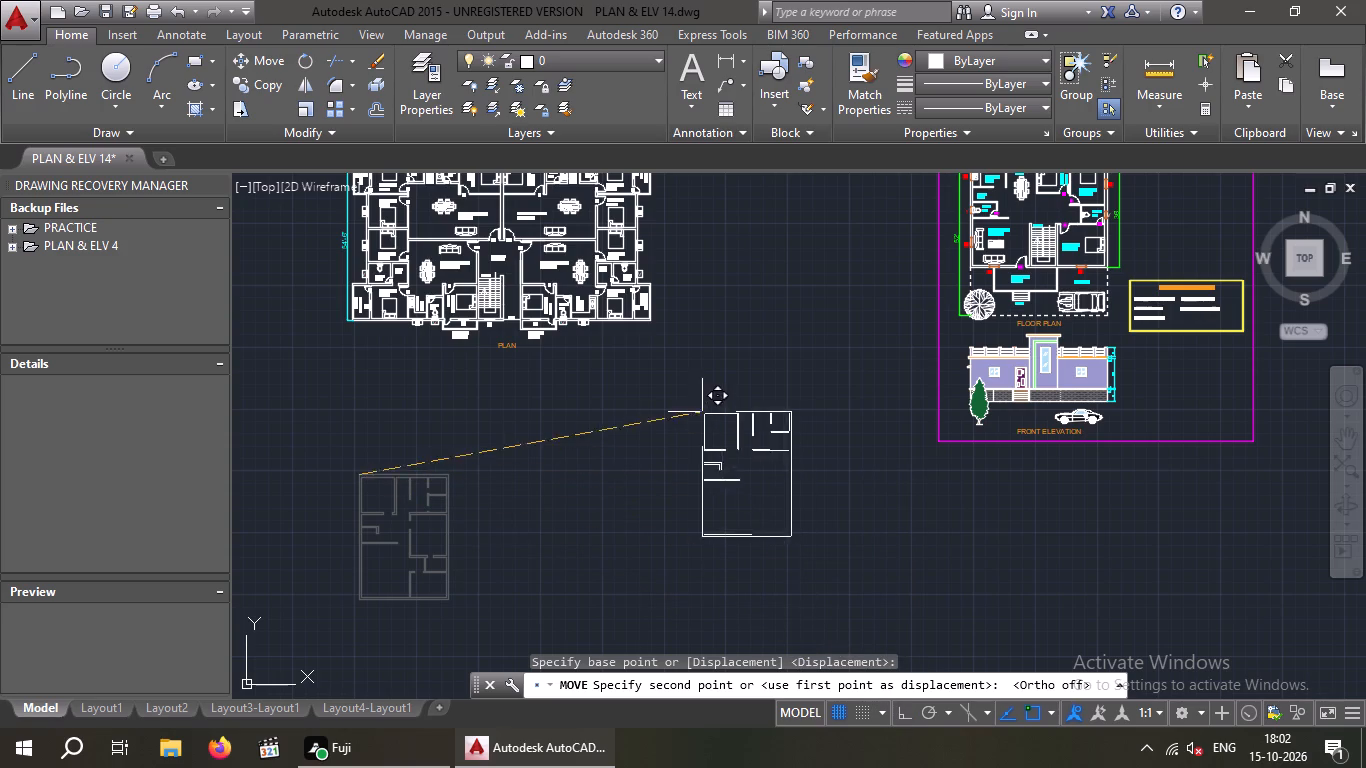
left_click(596, 379)
key("Escape")
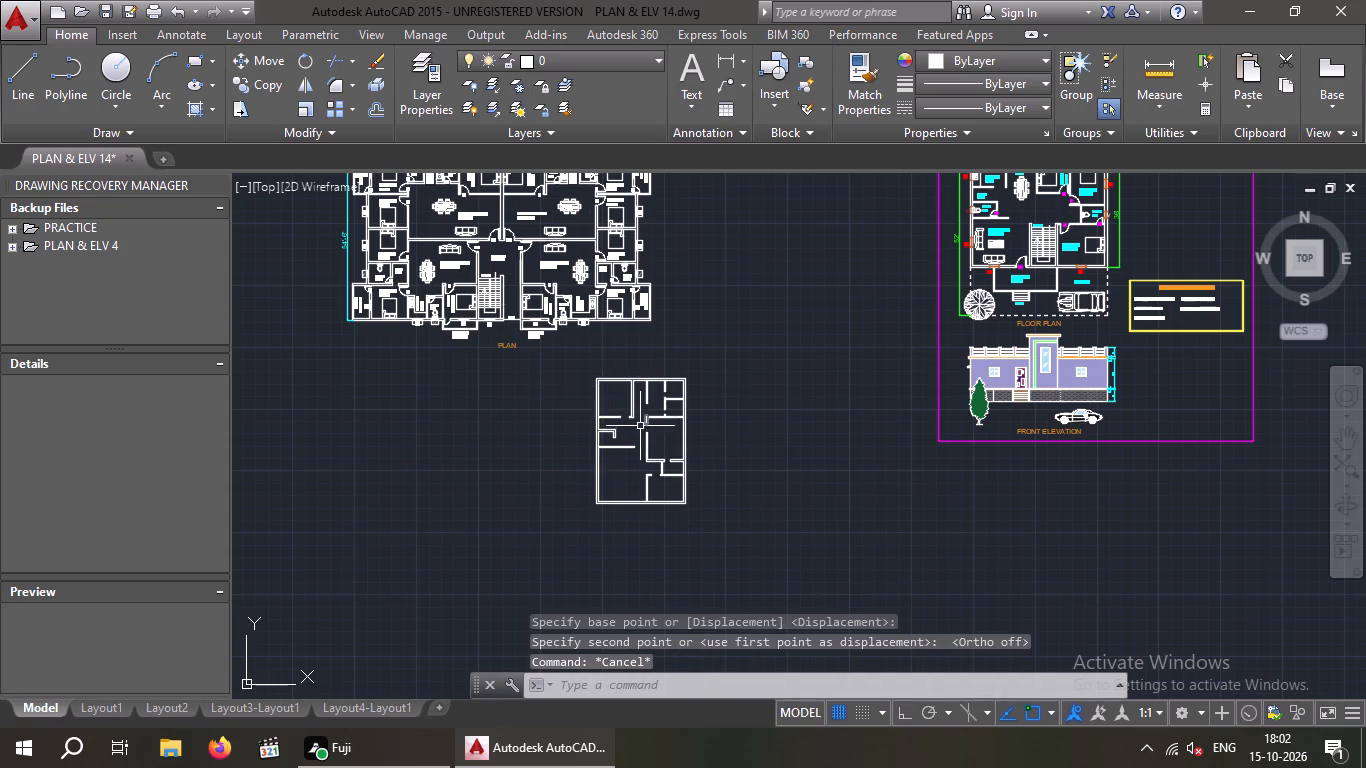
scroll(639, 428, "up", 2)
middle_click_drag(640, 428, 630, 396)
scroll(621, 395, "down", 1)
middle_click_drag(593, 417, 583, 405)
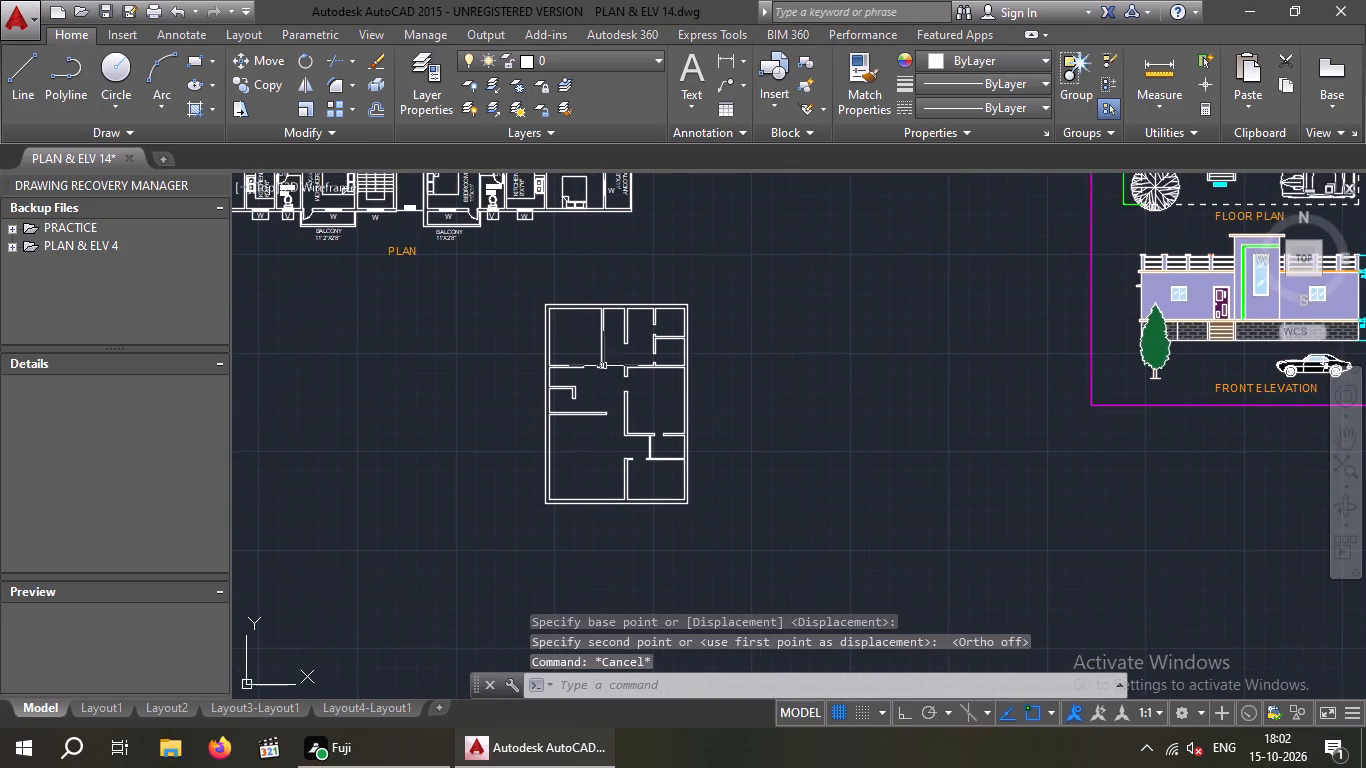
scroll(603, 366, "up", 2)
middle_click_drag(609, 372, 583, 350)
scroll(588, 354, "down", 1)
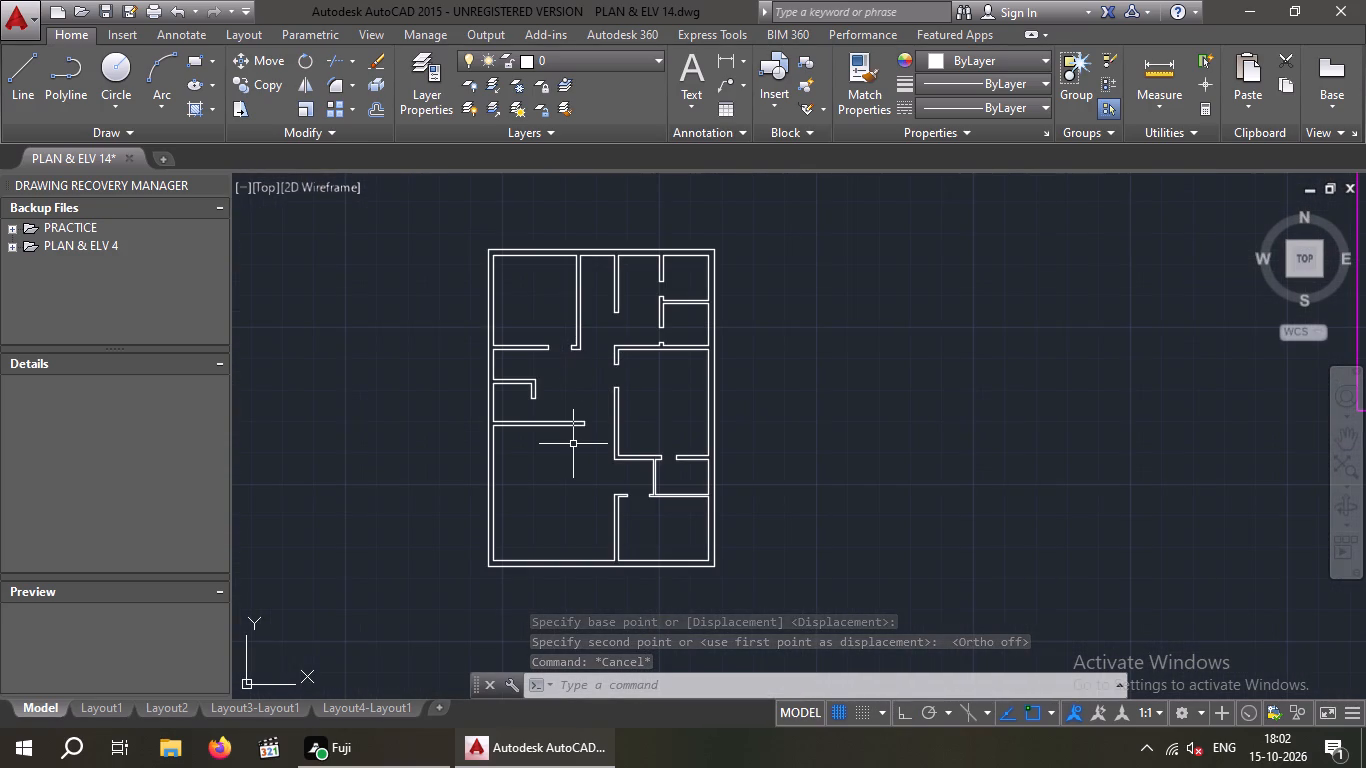
Copy the door and D label from the bedroom north of the apartment's 31'2"X14'9" hall into the new plan's northwest room opening, at its east jamb.
scroll(612, 430, "down", 2)
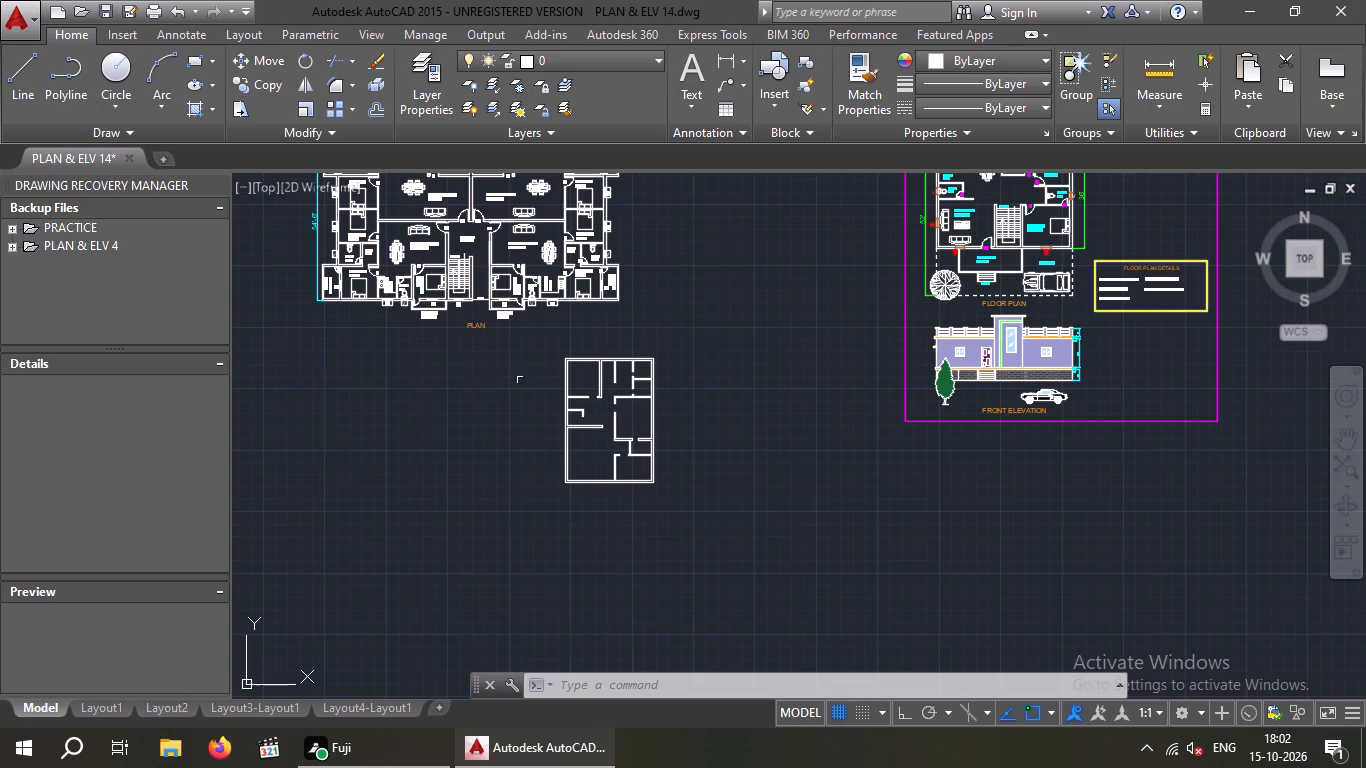
scroll(553, 378, "up", 2)
middle_click_drag(518, 363, 443, 486)
scroll(439, 448, "down", 1)
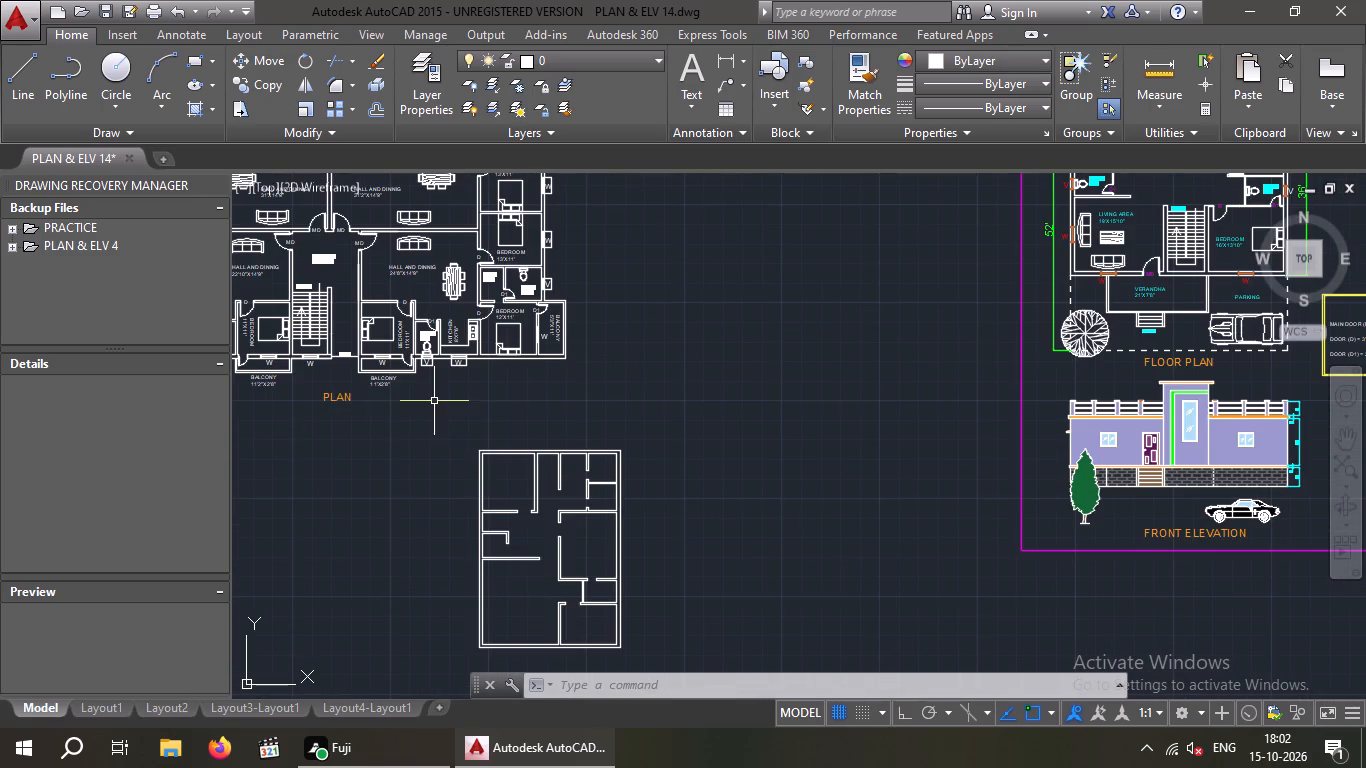
middle_click_drag(434, 402, 467, 405)
middle_click_drag(365, 274, 396, 390)
scroll(443, 250, "up", 1)
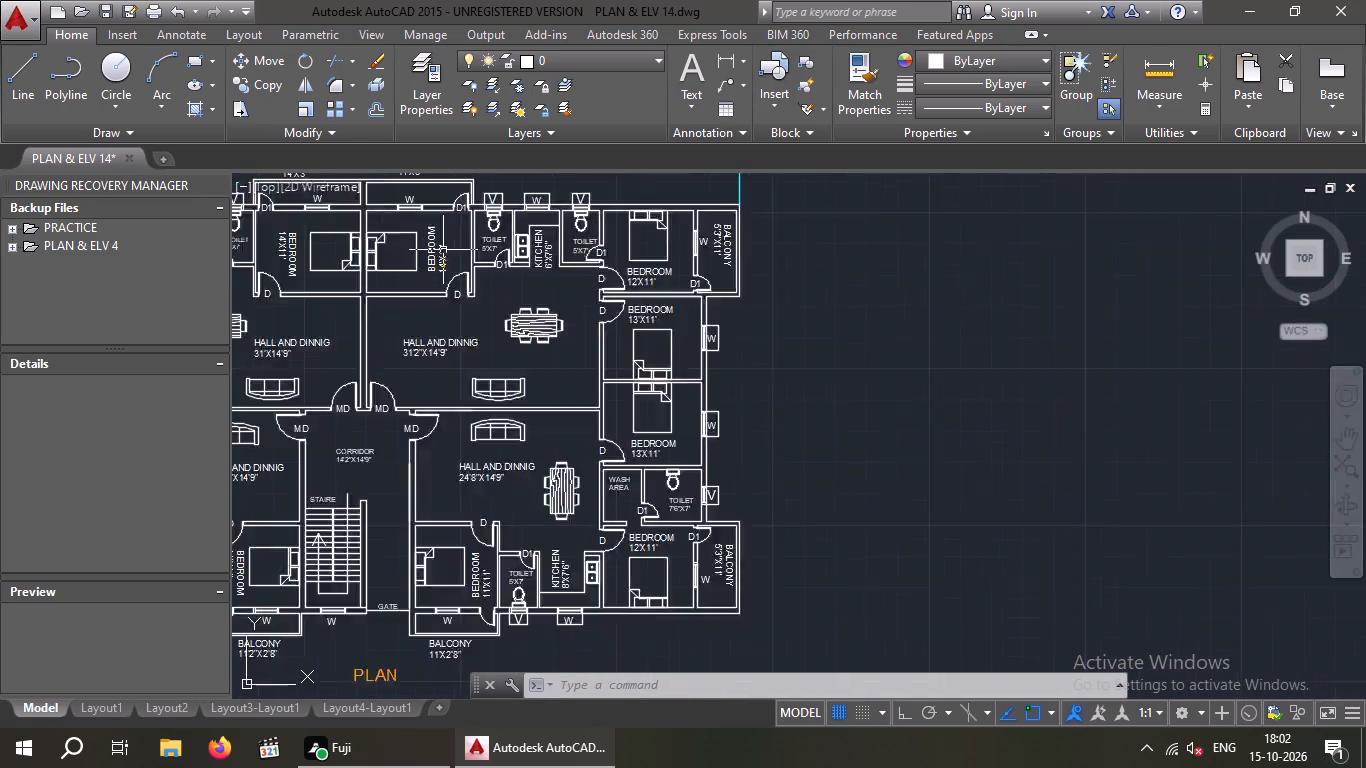
scroll(443, 250, "up", 1)
scroll(477, 344, "up", 2)
left_click_drag(446, 248, 426, 245)
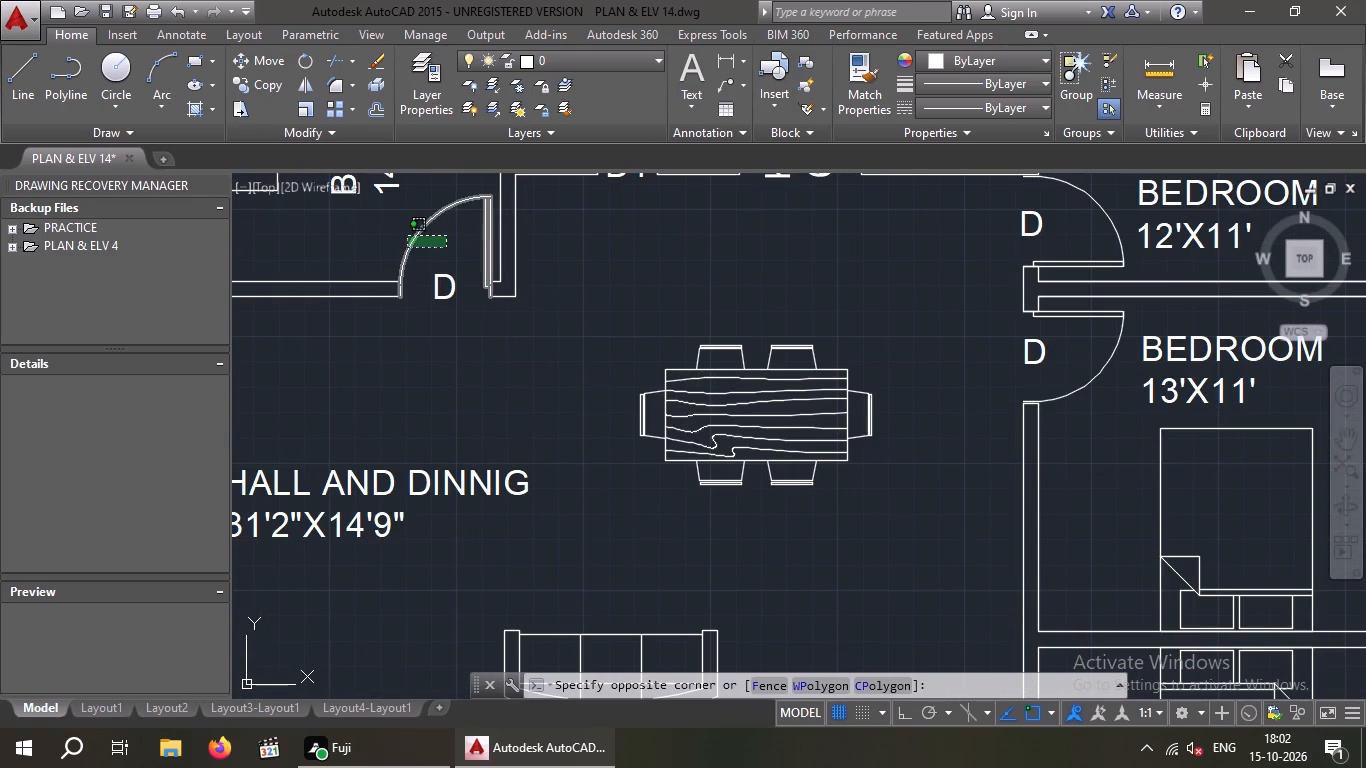
key("Escape")
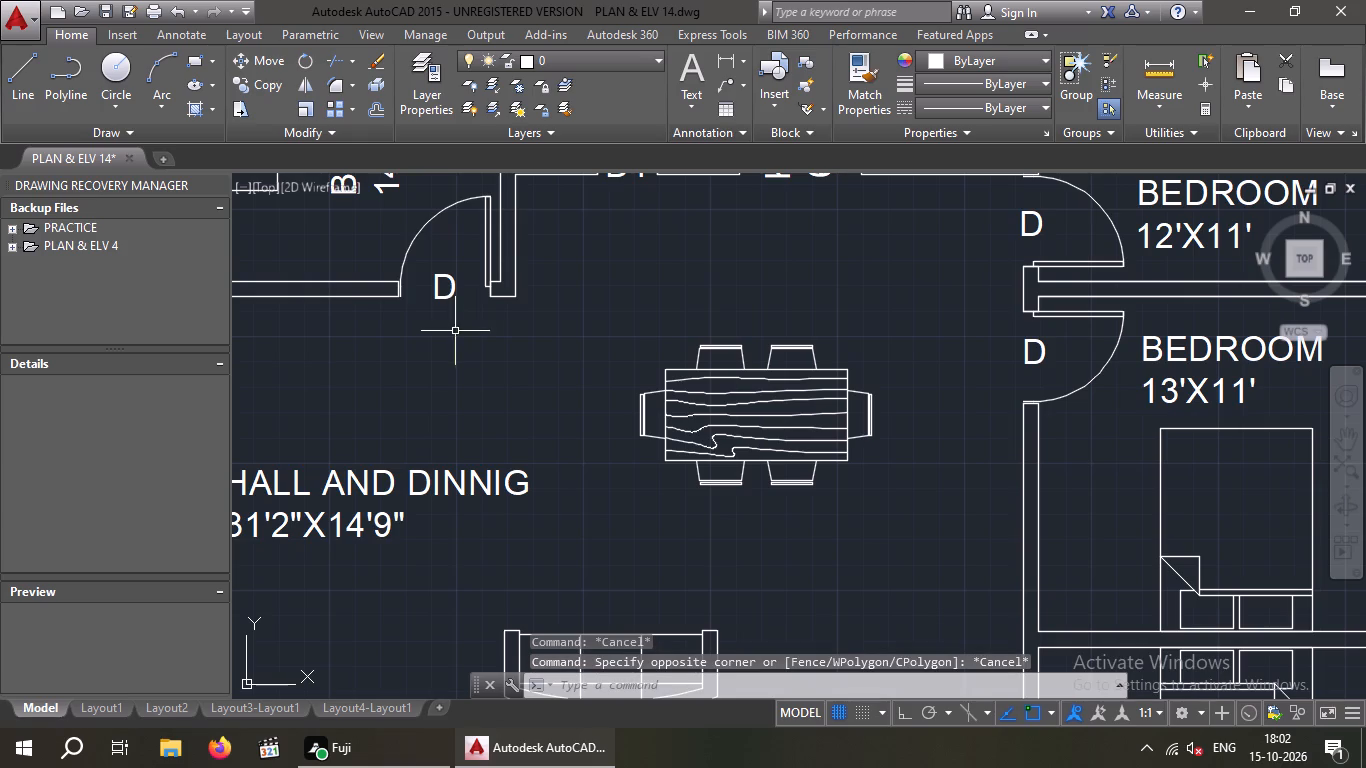
left_click(456, 330)
left_click(409, 239)
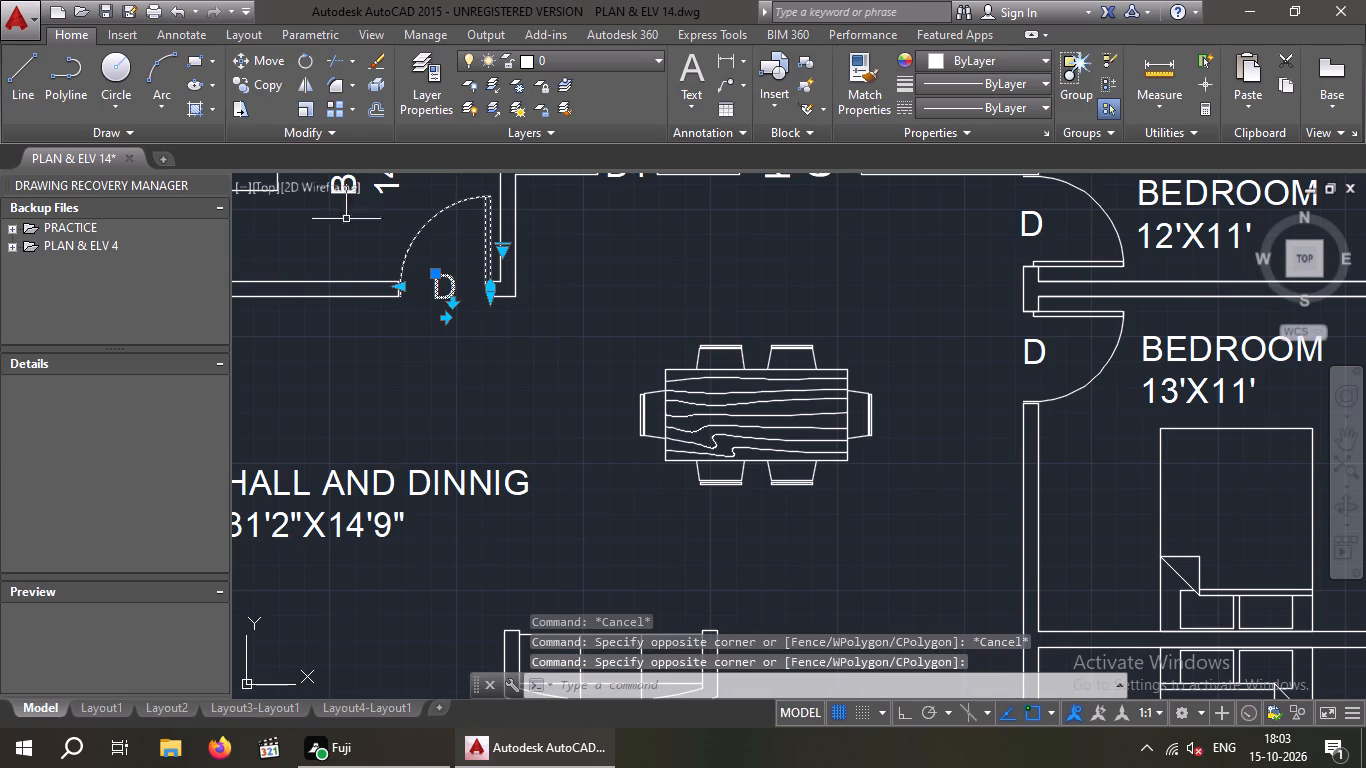
left_click(264, 82)
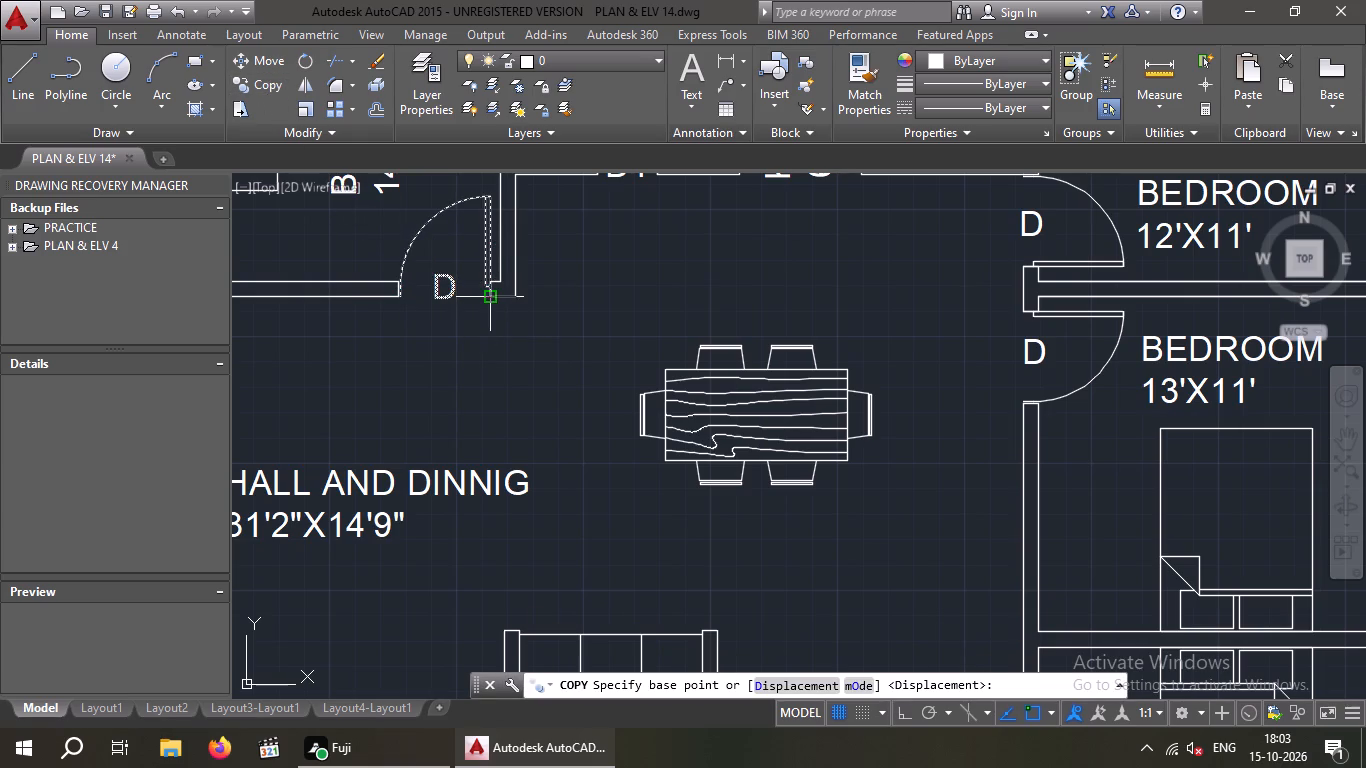
left_click(490, 299)
scroll(492, 319, "down", 4)
scroll(541, 434, "down", 3)
middle_click_drag(539, 449, 442, 272)
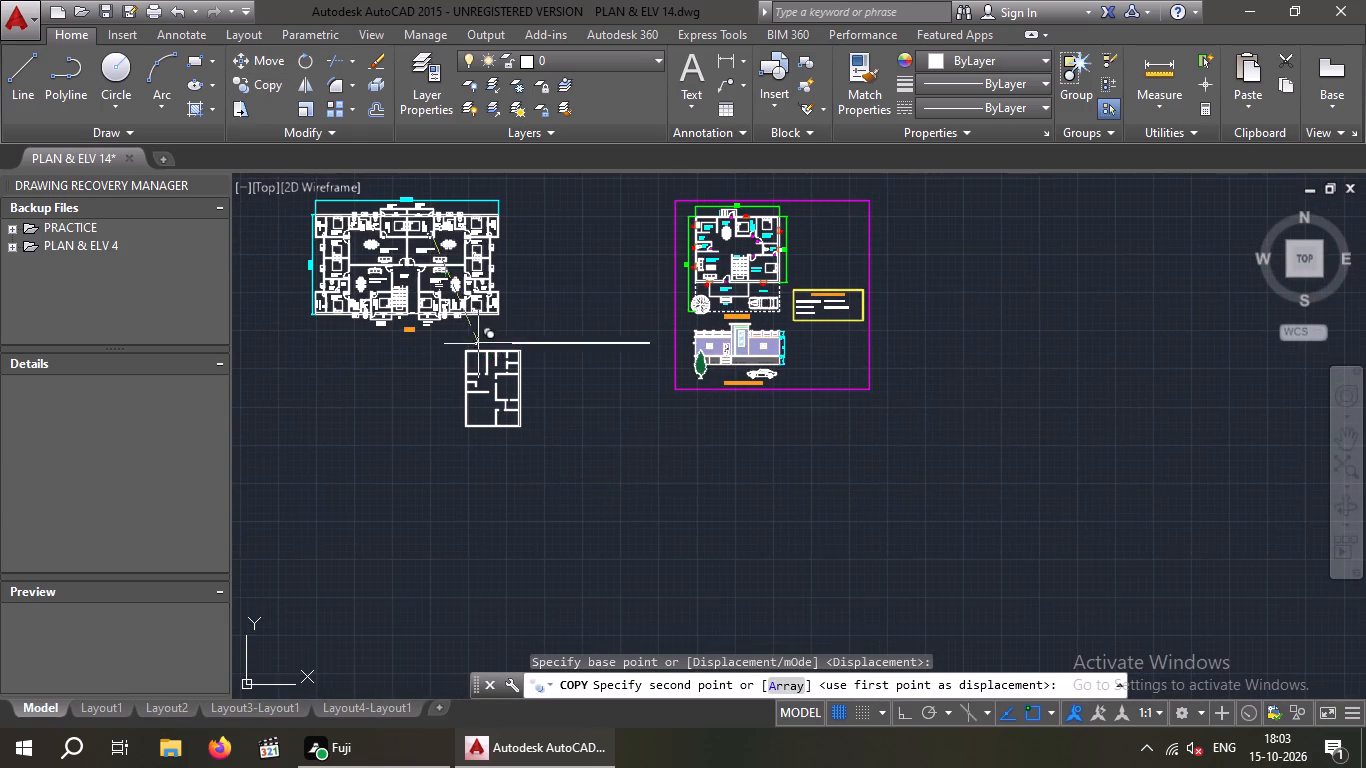
scroll(474, 360, "up", 5)
left_click(555, 387)
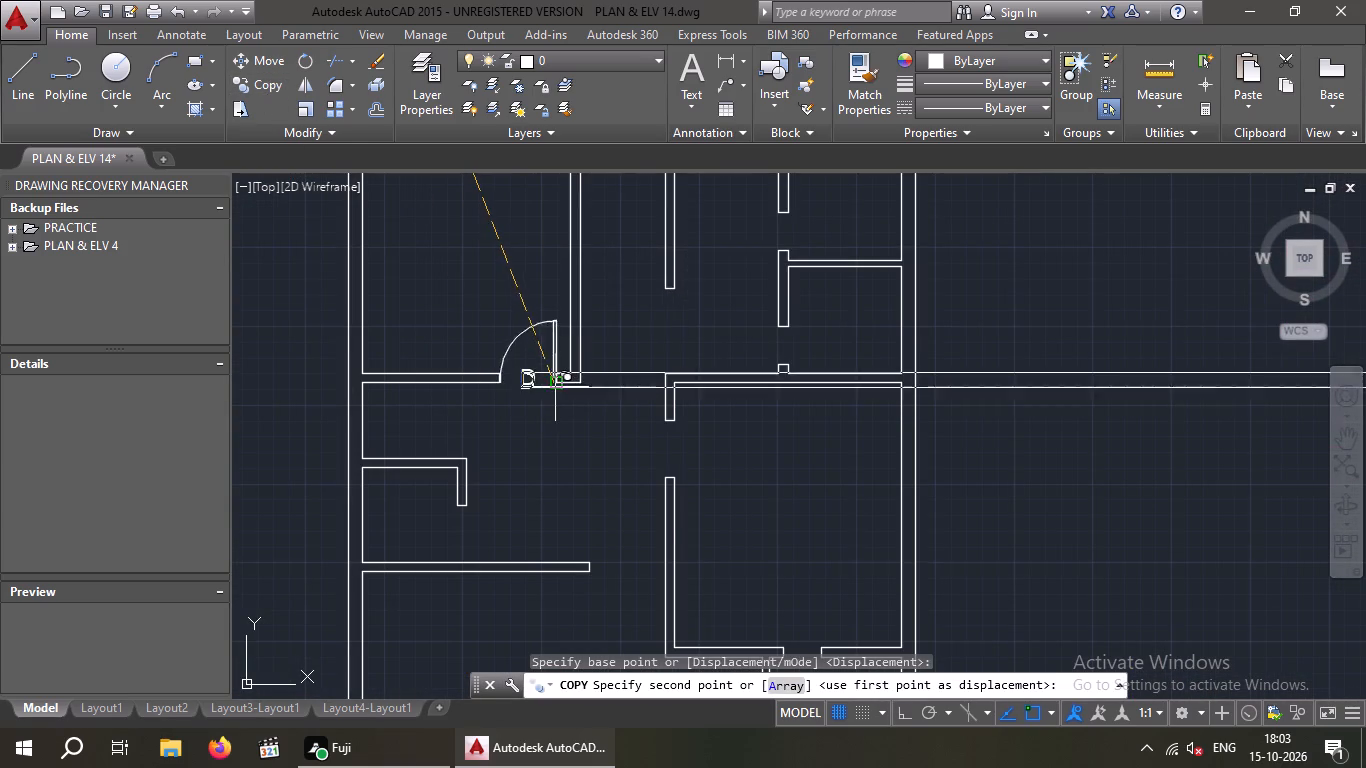
scroll(553, 494, "down", 1)
middle_click_drag(545, 489, 496, 373)
scroll(483, 340, "down", 1)
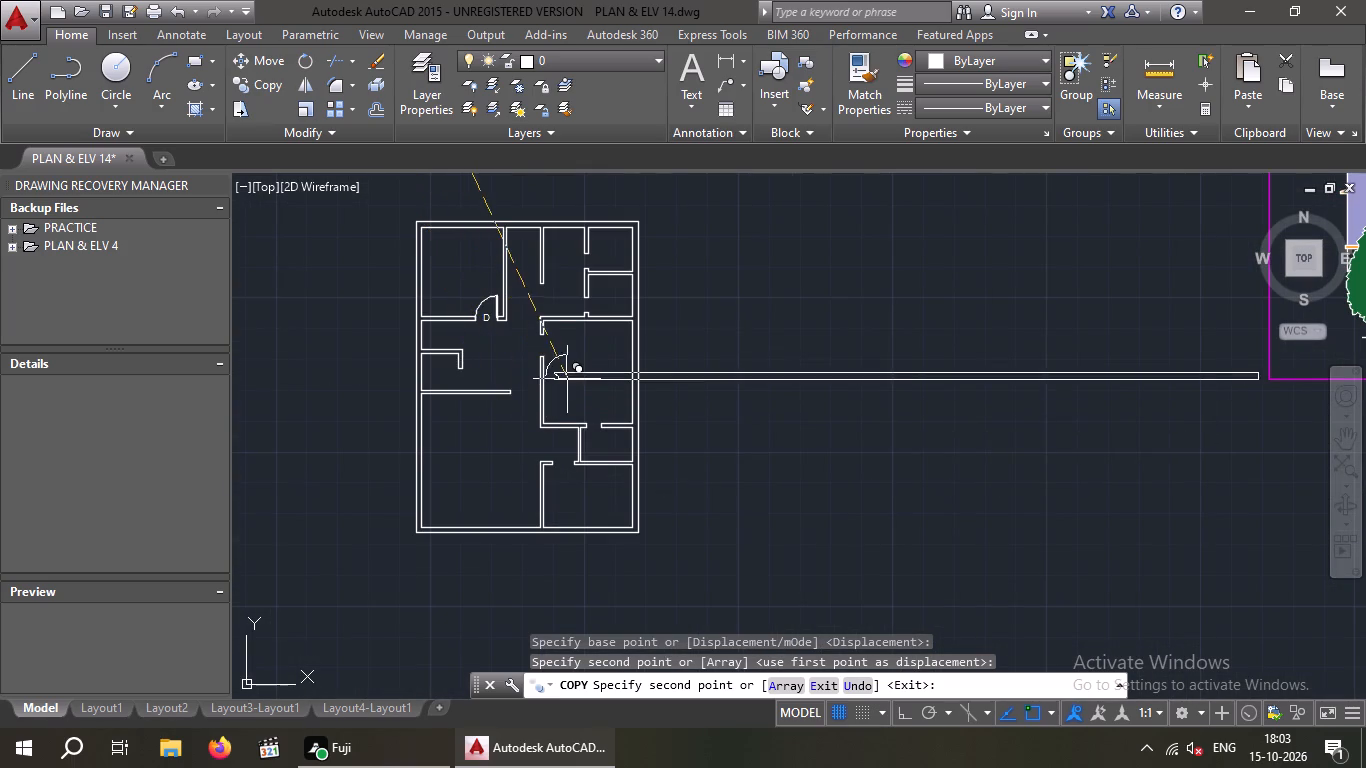
key("Escape")
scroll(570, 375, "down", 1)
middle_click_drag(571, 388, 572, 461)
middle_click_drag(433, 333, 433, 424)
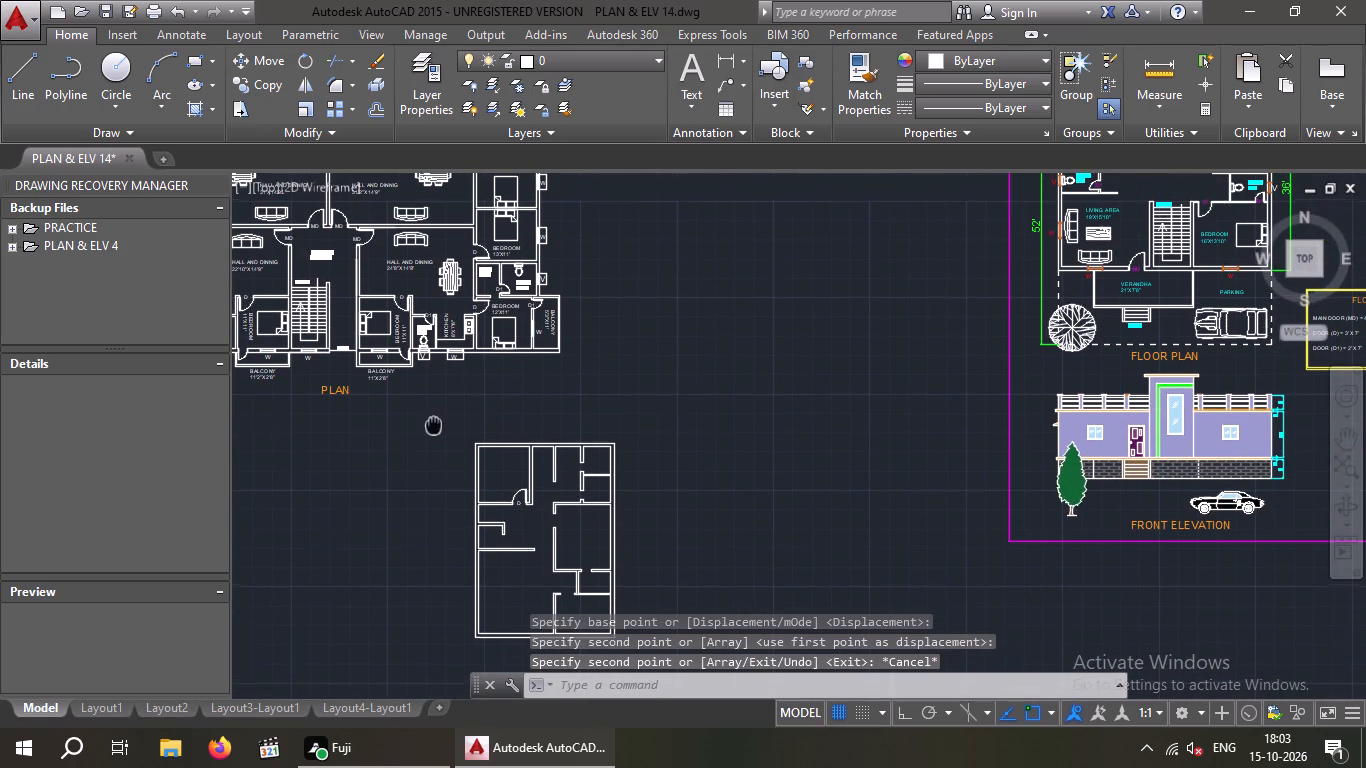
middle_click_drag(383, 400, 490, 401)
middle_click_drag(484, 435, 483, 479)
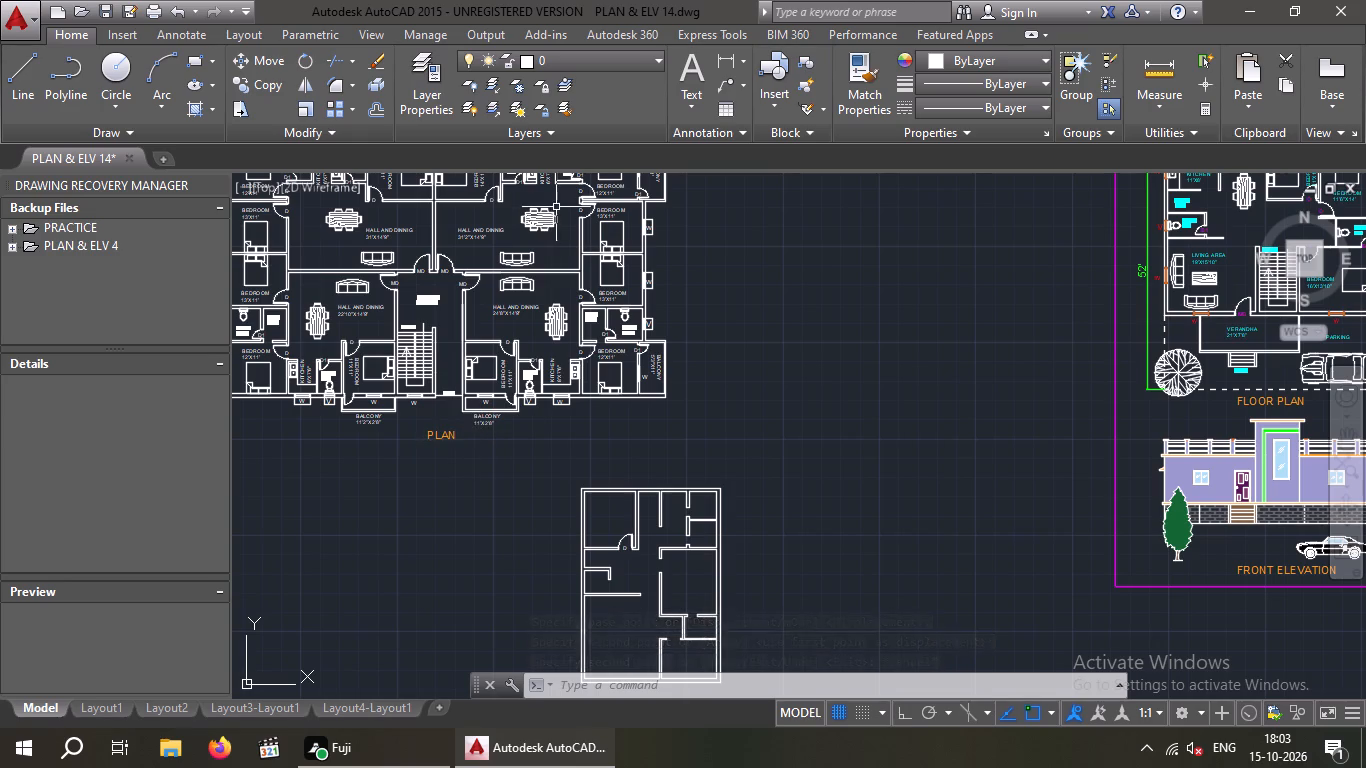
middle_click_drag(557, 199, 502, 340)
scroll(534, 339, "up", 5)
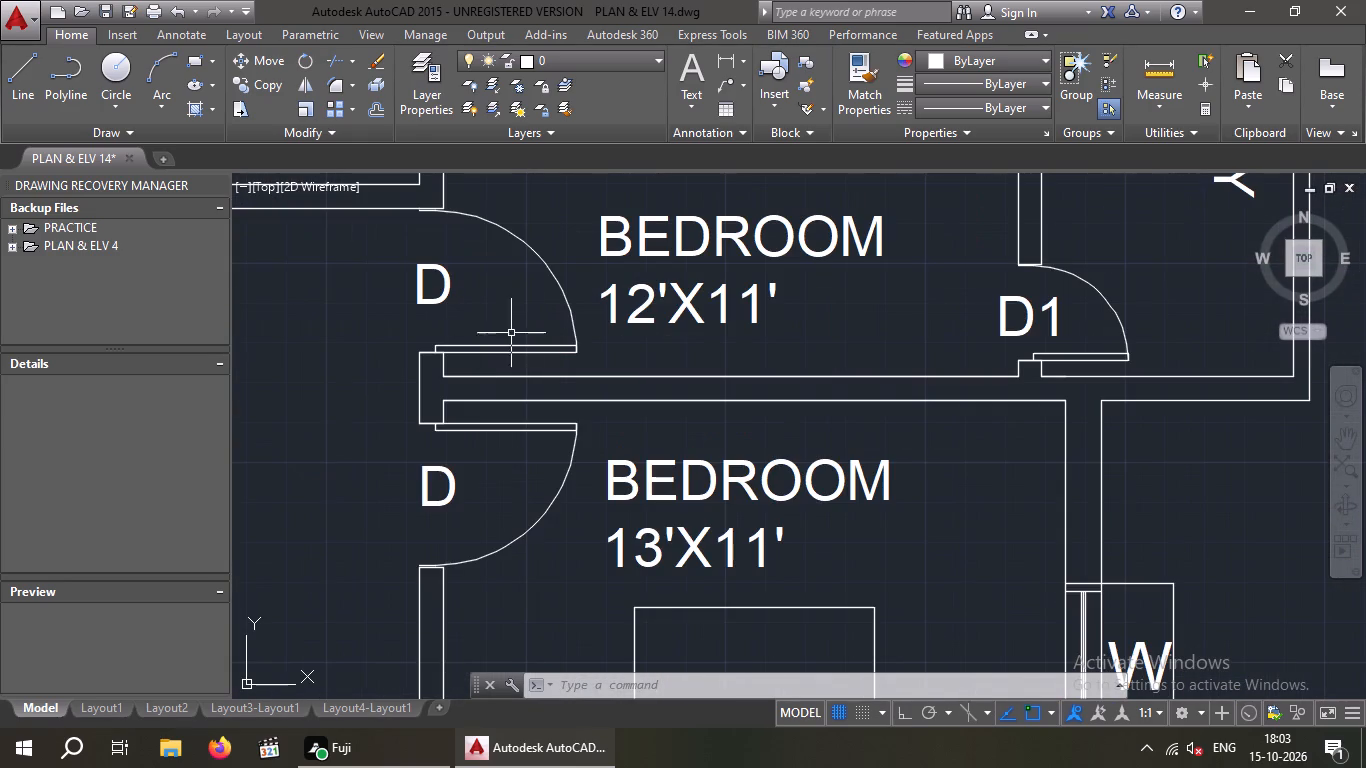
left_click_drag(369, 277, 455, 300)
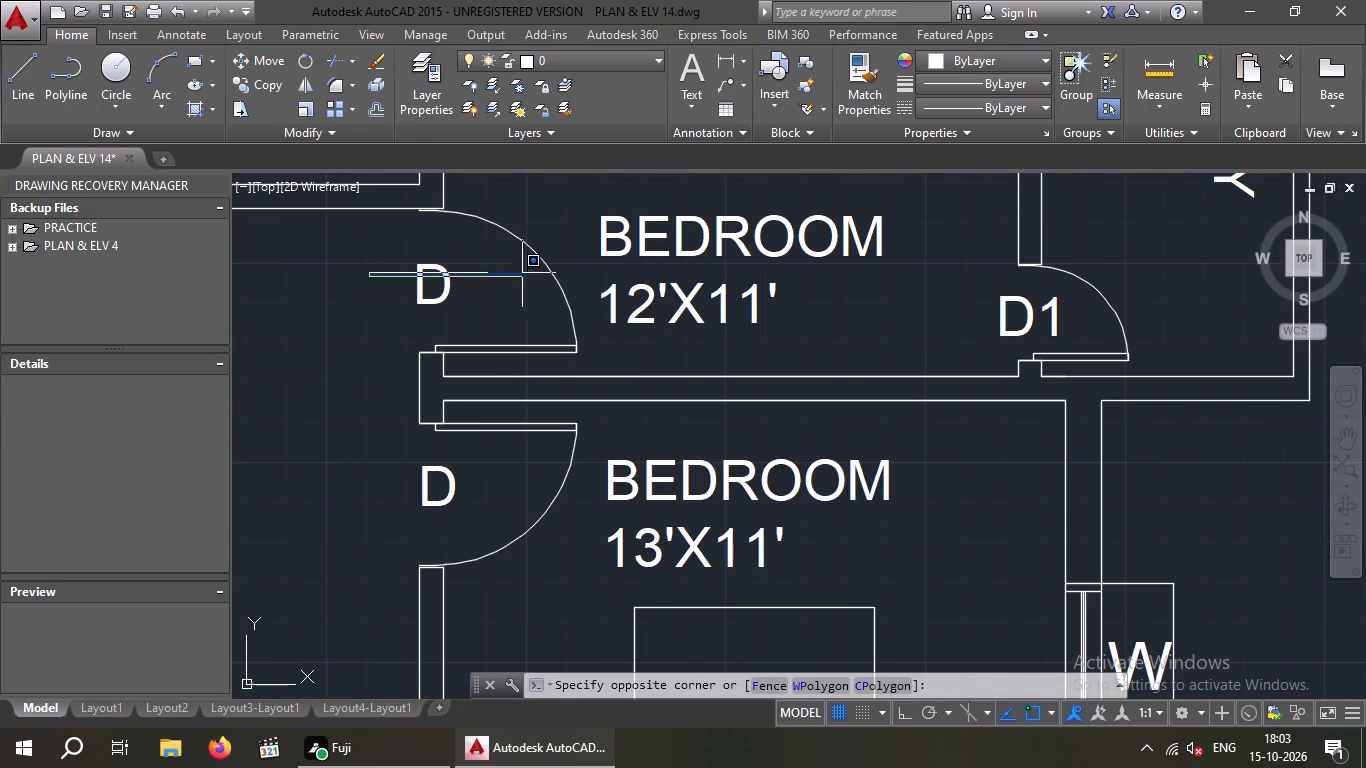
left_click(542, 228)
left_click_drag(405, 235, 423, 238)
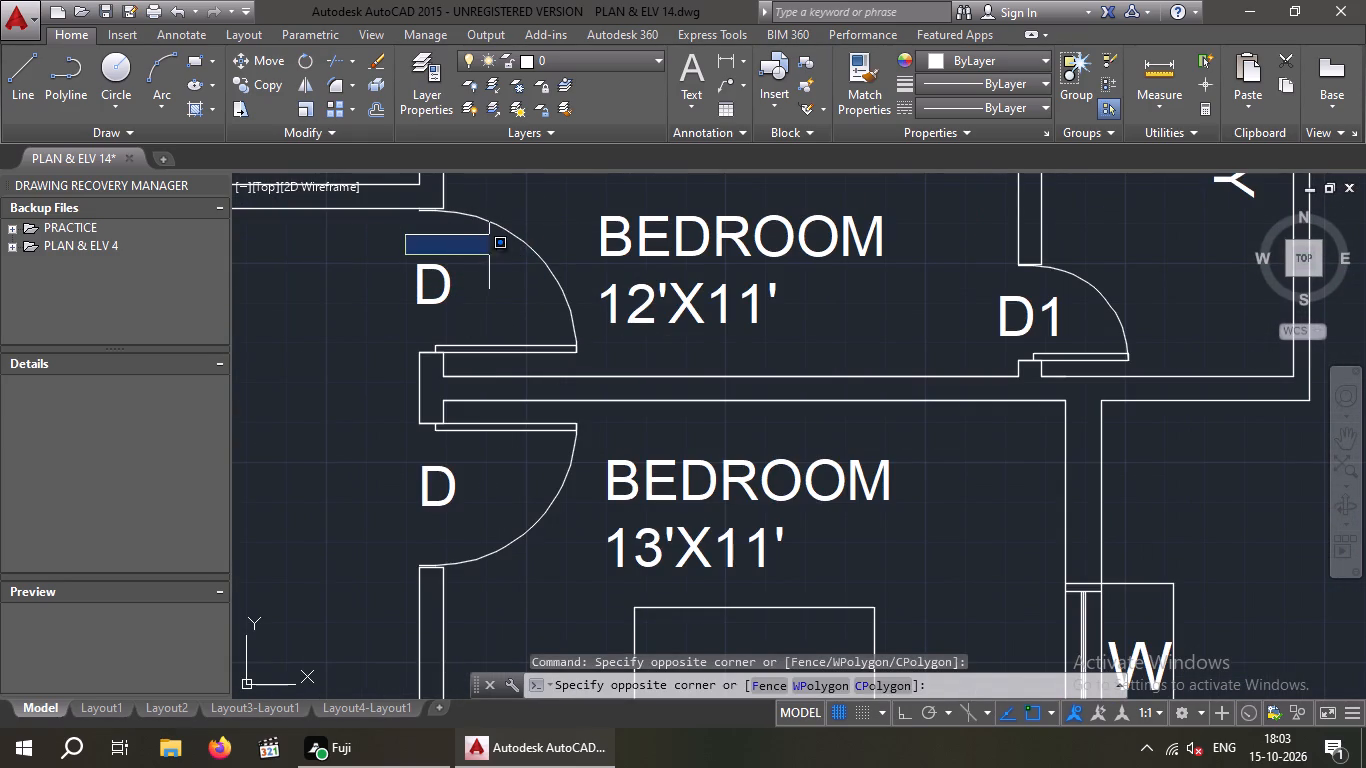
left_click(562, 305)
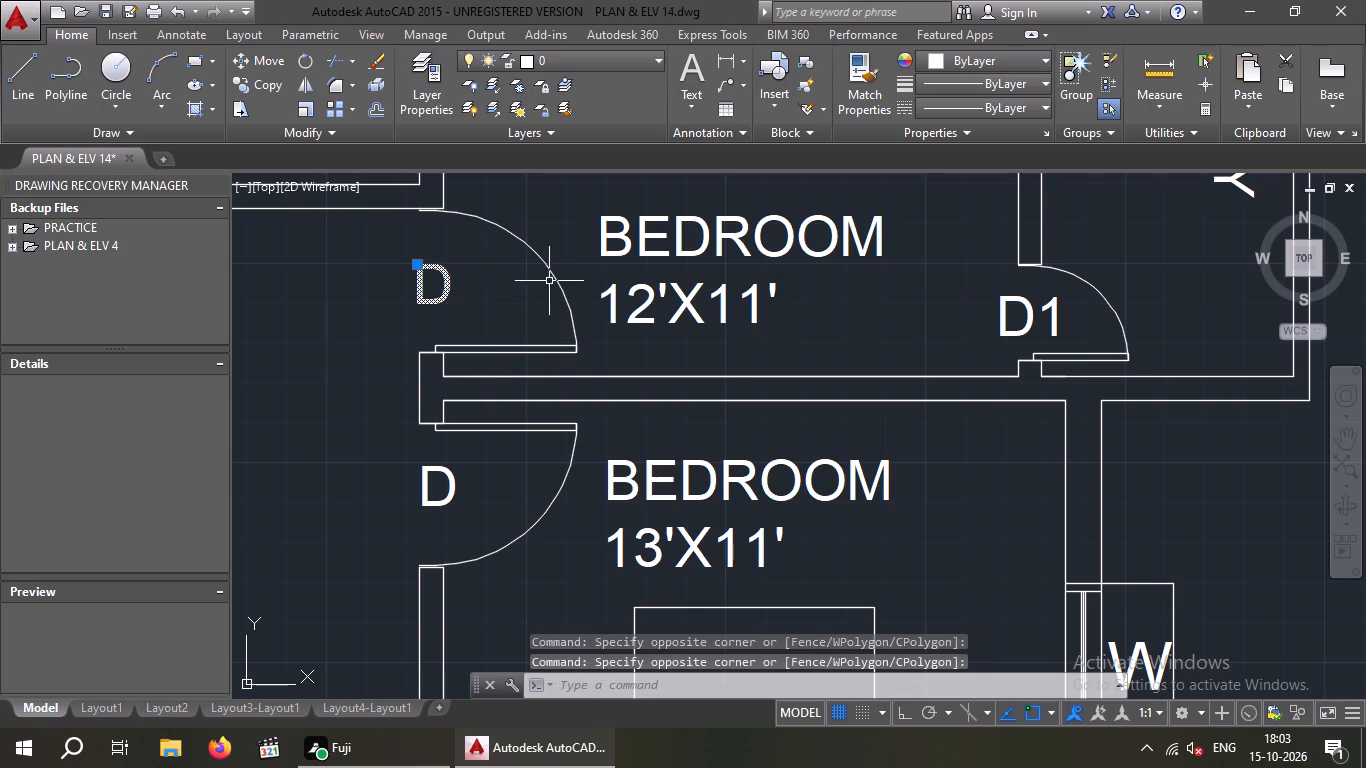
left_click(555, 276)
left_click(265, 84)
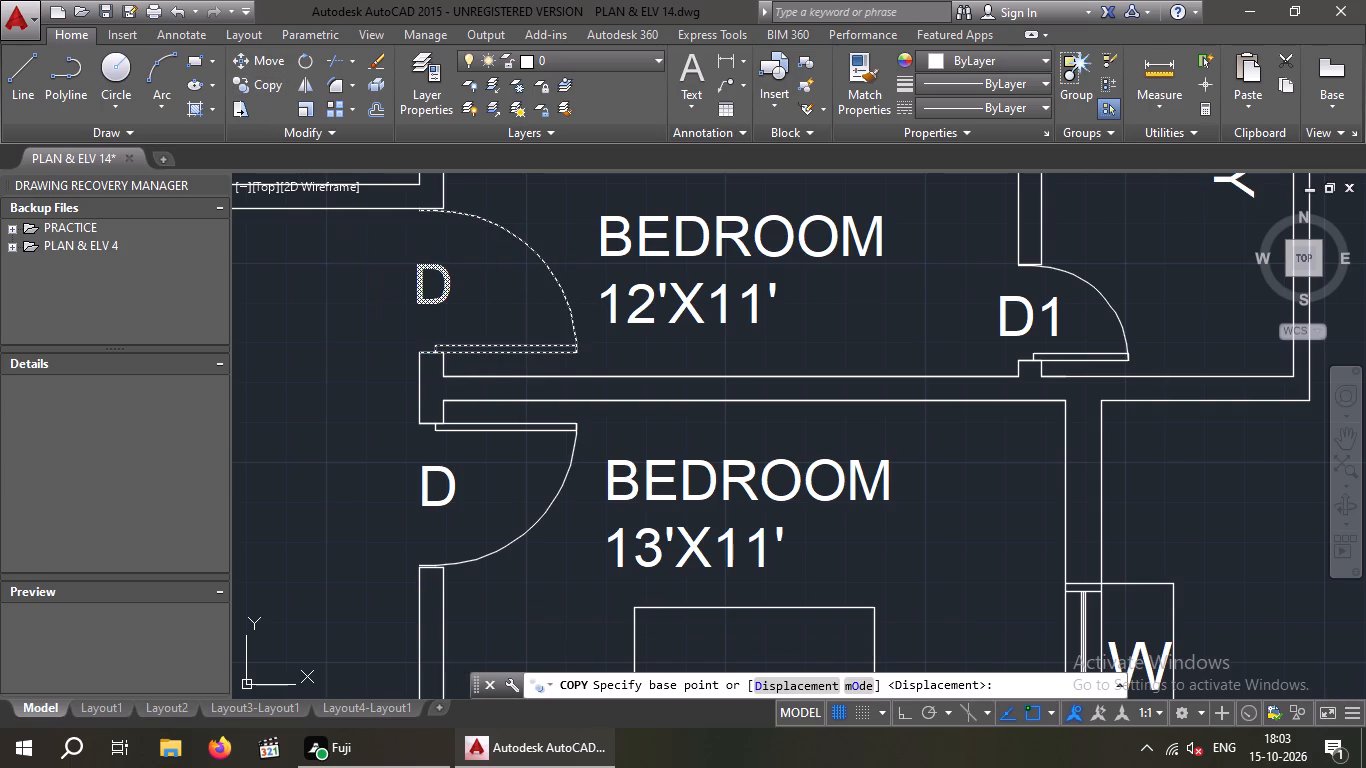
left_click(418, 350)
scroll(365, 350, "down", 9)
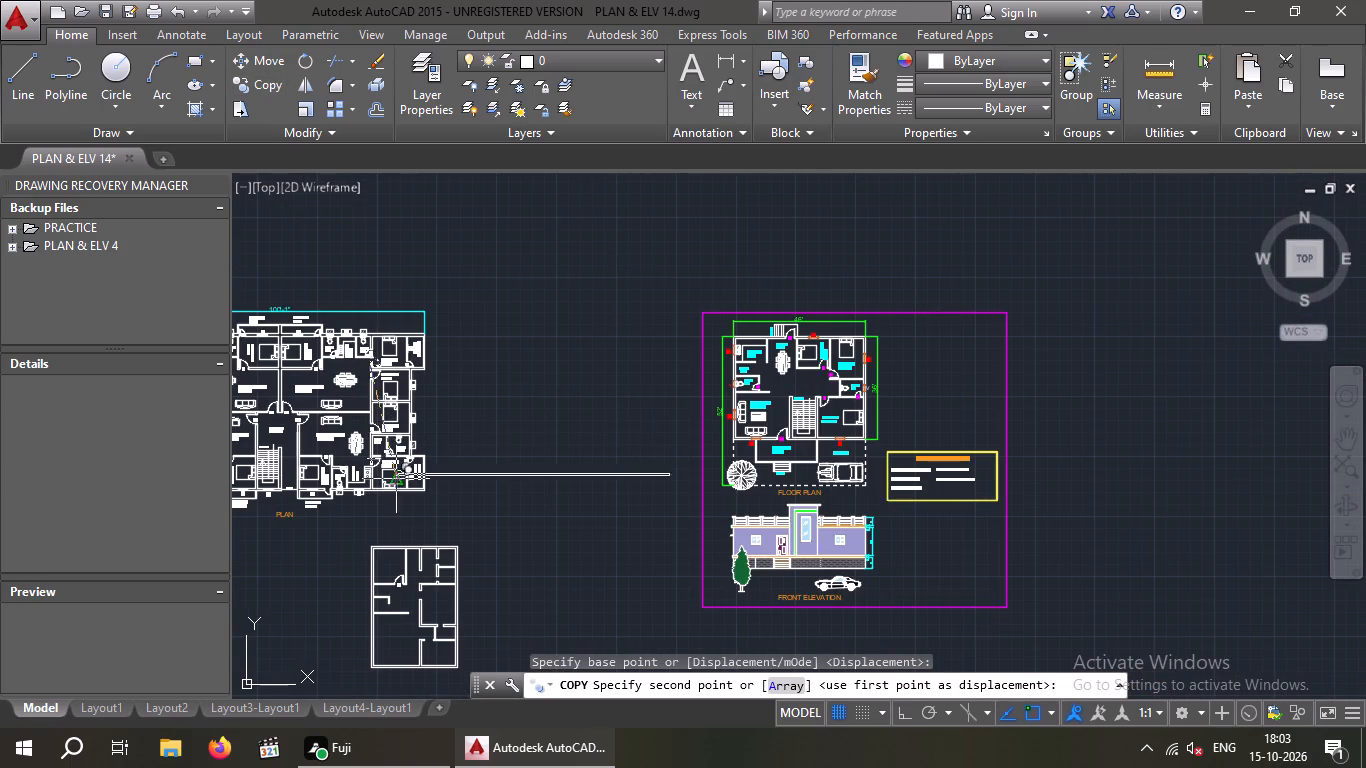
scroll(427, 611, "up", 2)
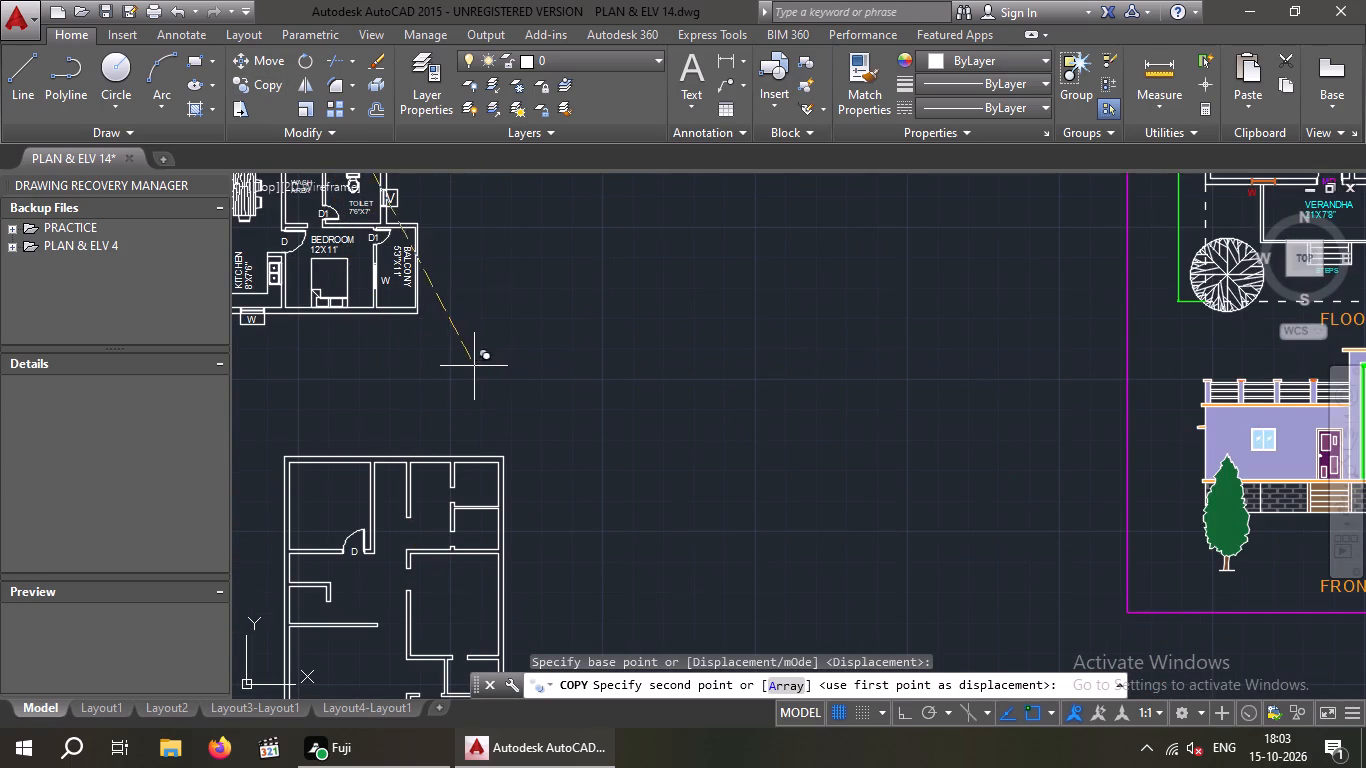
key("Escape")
Copy the door and D label from the apartment's southeast 12'X11' bedroom into the new plan's middle east room opening, at its north jamb.
scroll(479, 372, "down", 1)
middle_click_drag(480, 371, 508, 433)
scroll(363, 343, "up", 1)
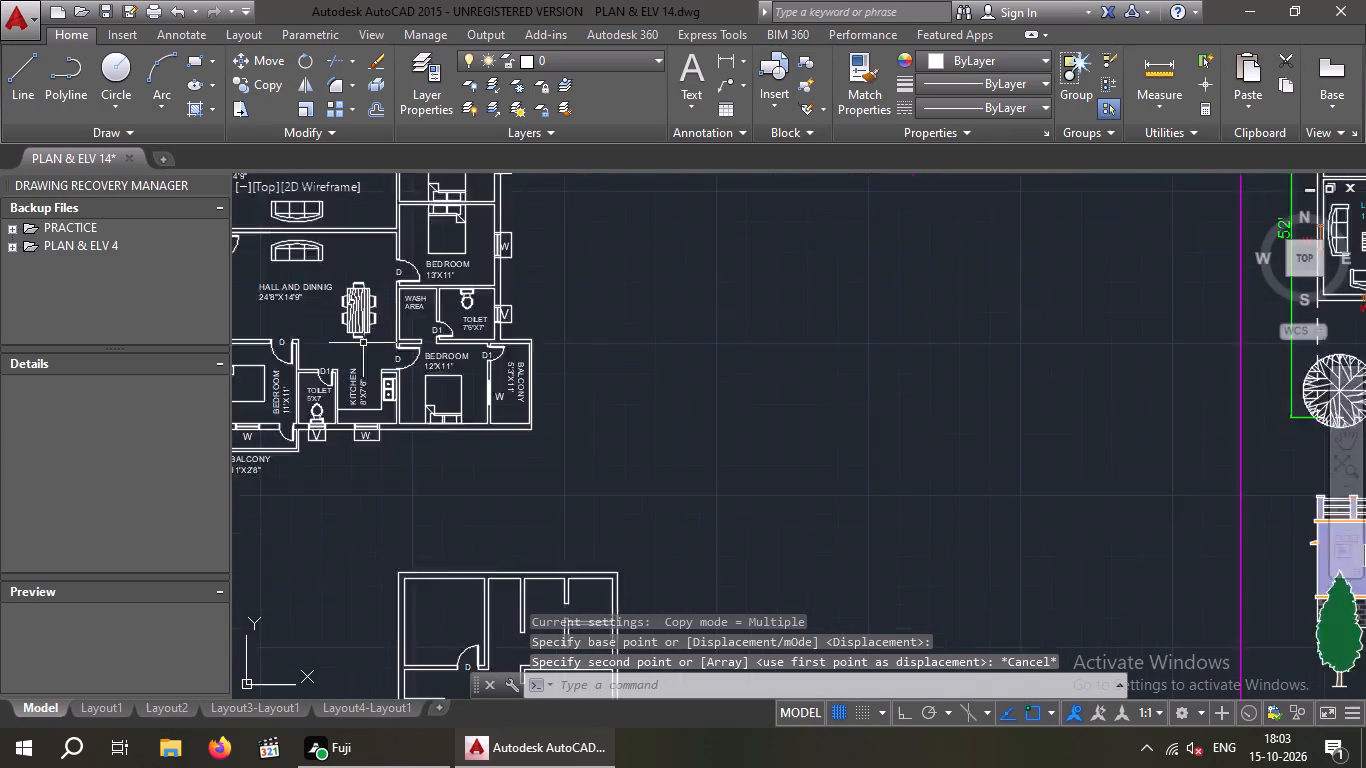
scroll(363, 343, "up", 2)
left_click(447, 392)
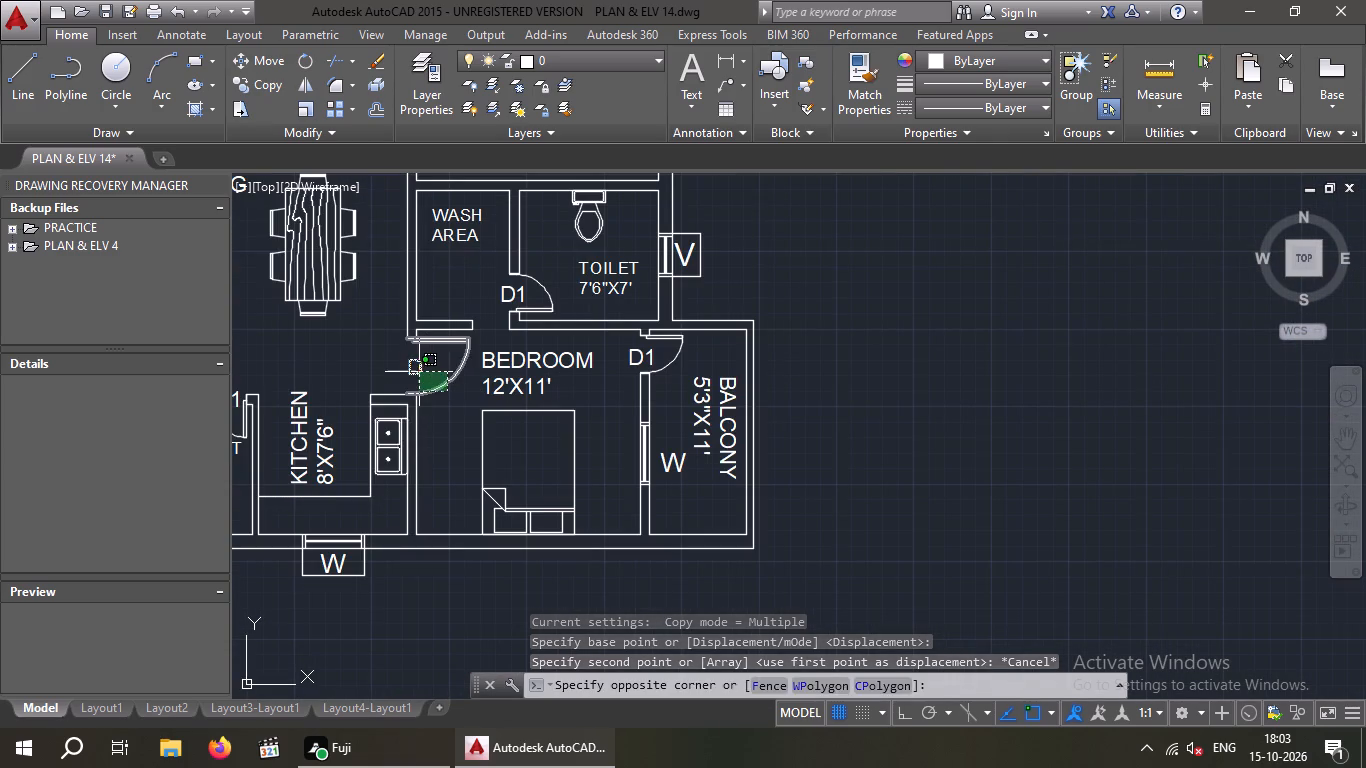
left_click(419, 372)
left_click(260, 89)
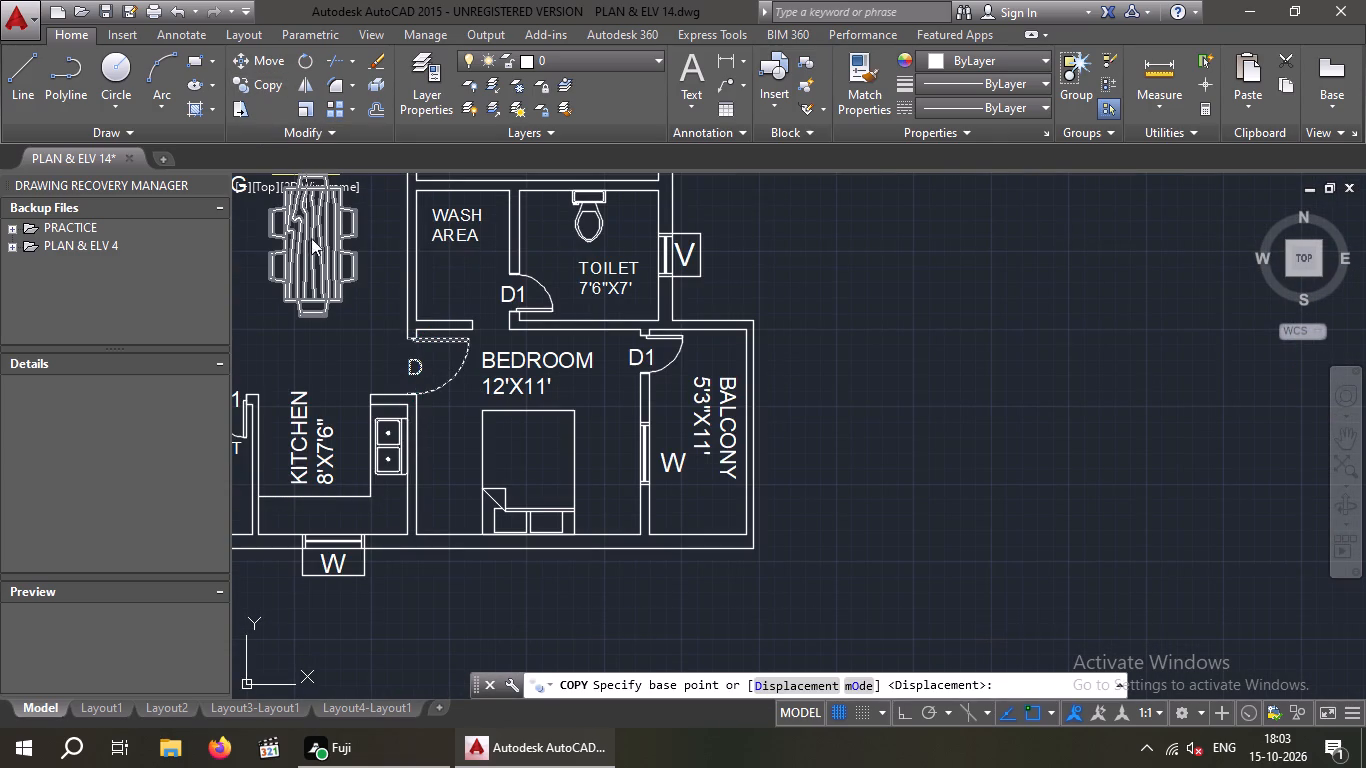
left_click(405, 343)
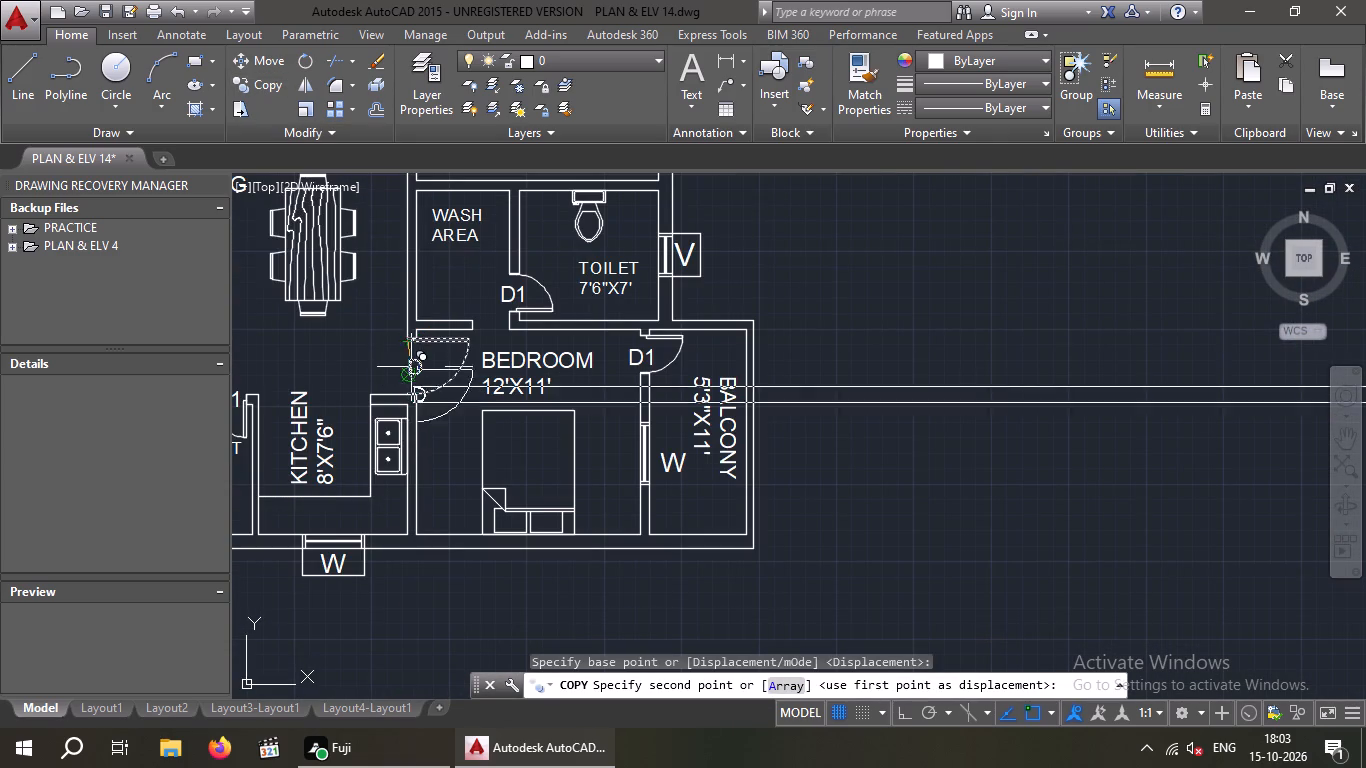
scroll(411, 367, "down", 3)
middle_click_drag(523, 585, 417, 346)
scroll(424, 459, "up", 3)
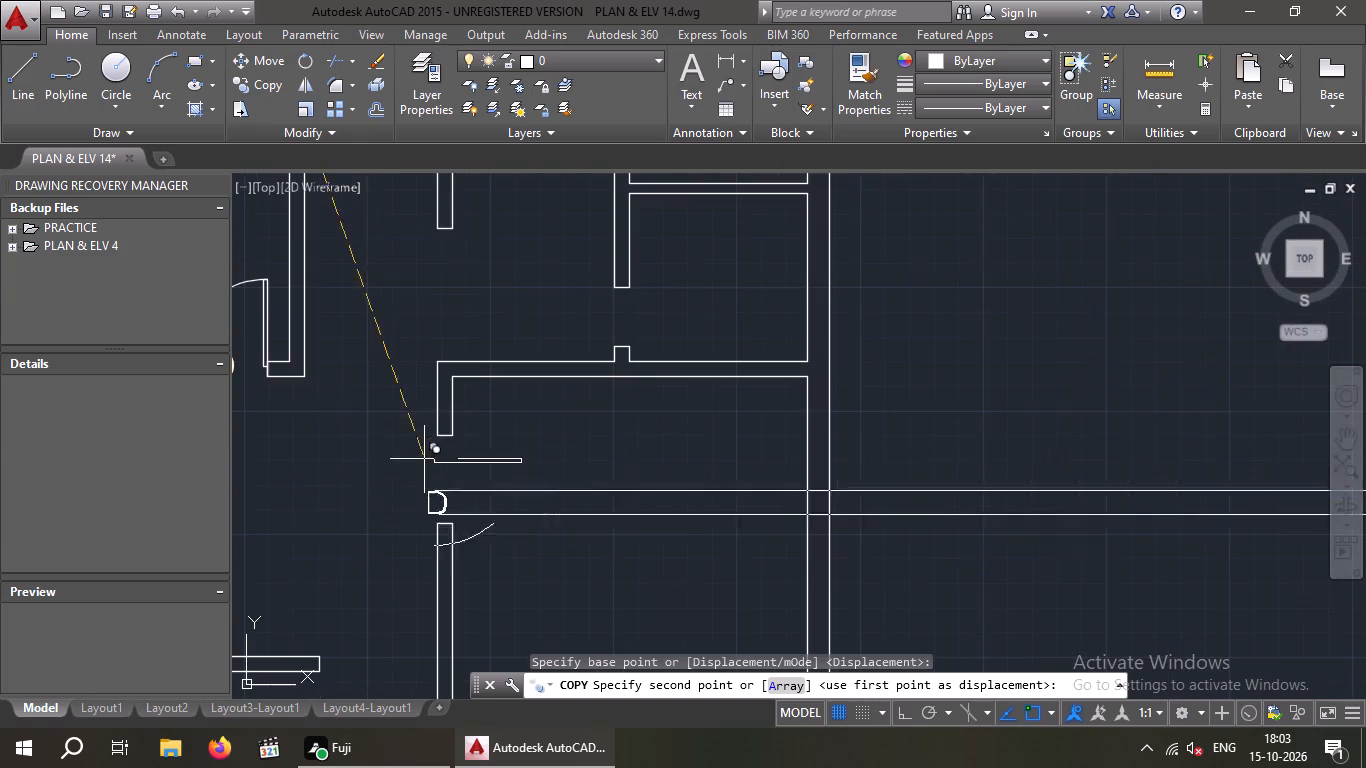
left_click(438, 437)
key("Escape")
Copy the door and D label from the apartment's 11'X11' bedroom beside the 5'X7' toilet into the new plan's southeast room, just below its opening.
scroll(537, 437, "down", 2)
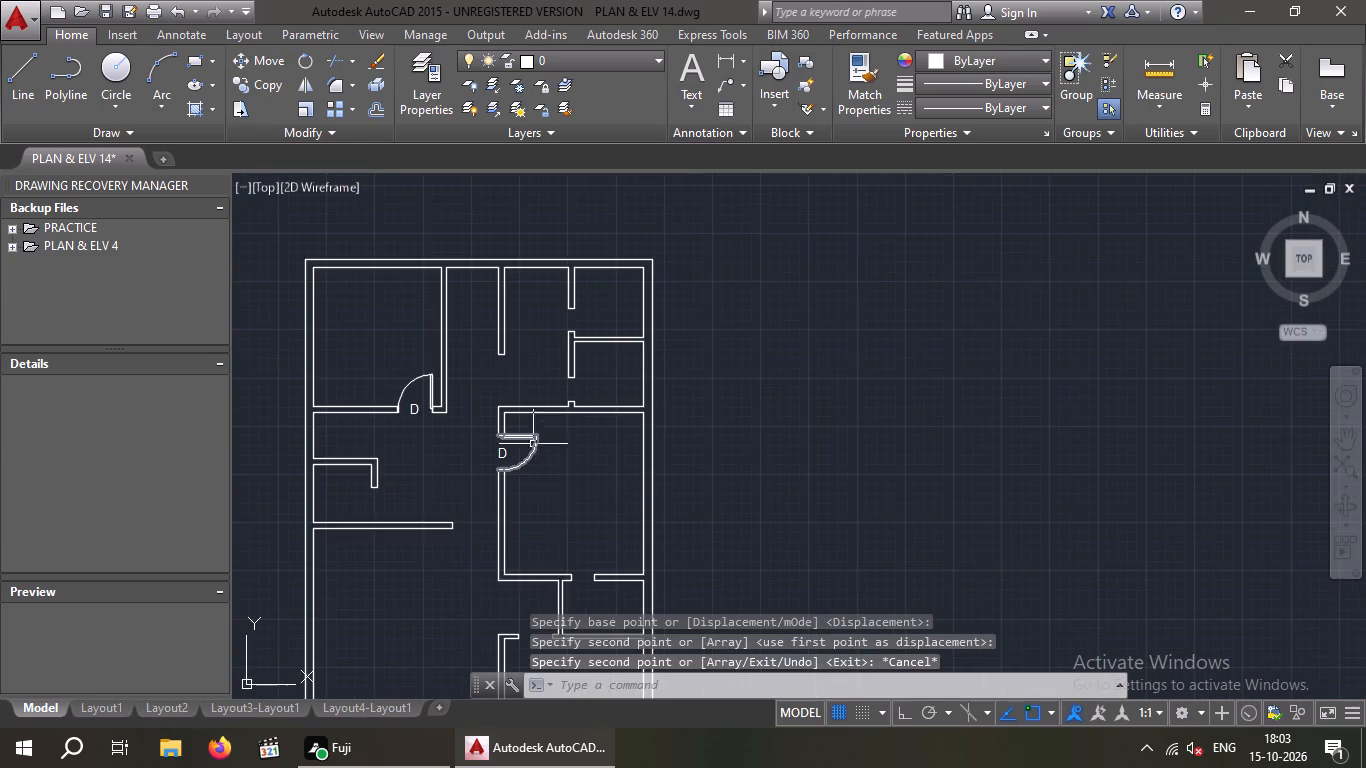
middle_click_drag(554, 494, 519, 364)
scroll(489, 427, "down", 1)
middle_click_drag(489, 454, 503, 500)
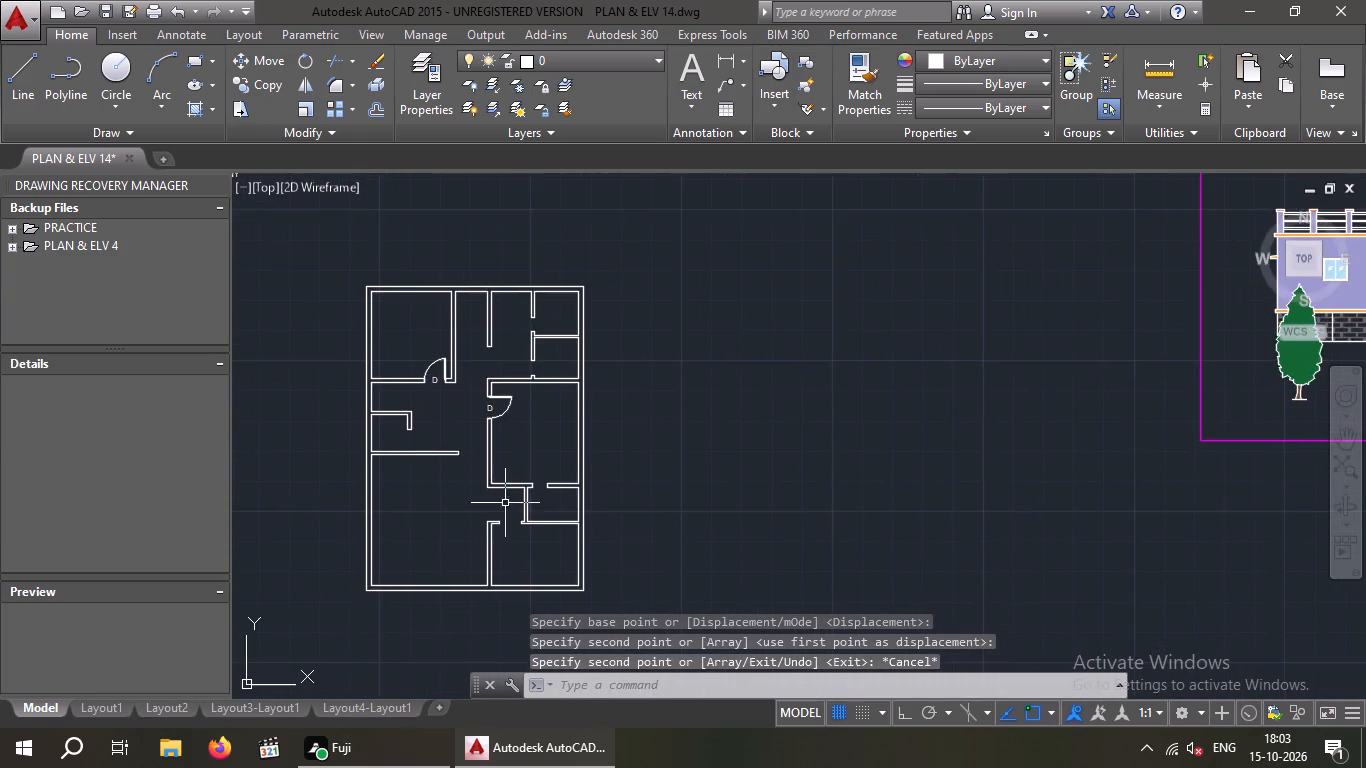
scroll(453, 359, "down", 1)
middle_click(522, 541)
middle_click_drag(374, 232, 402, 383)
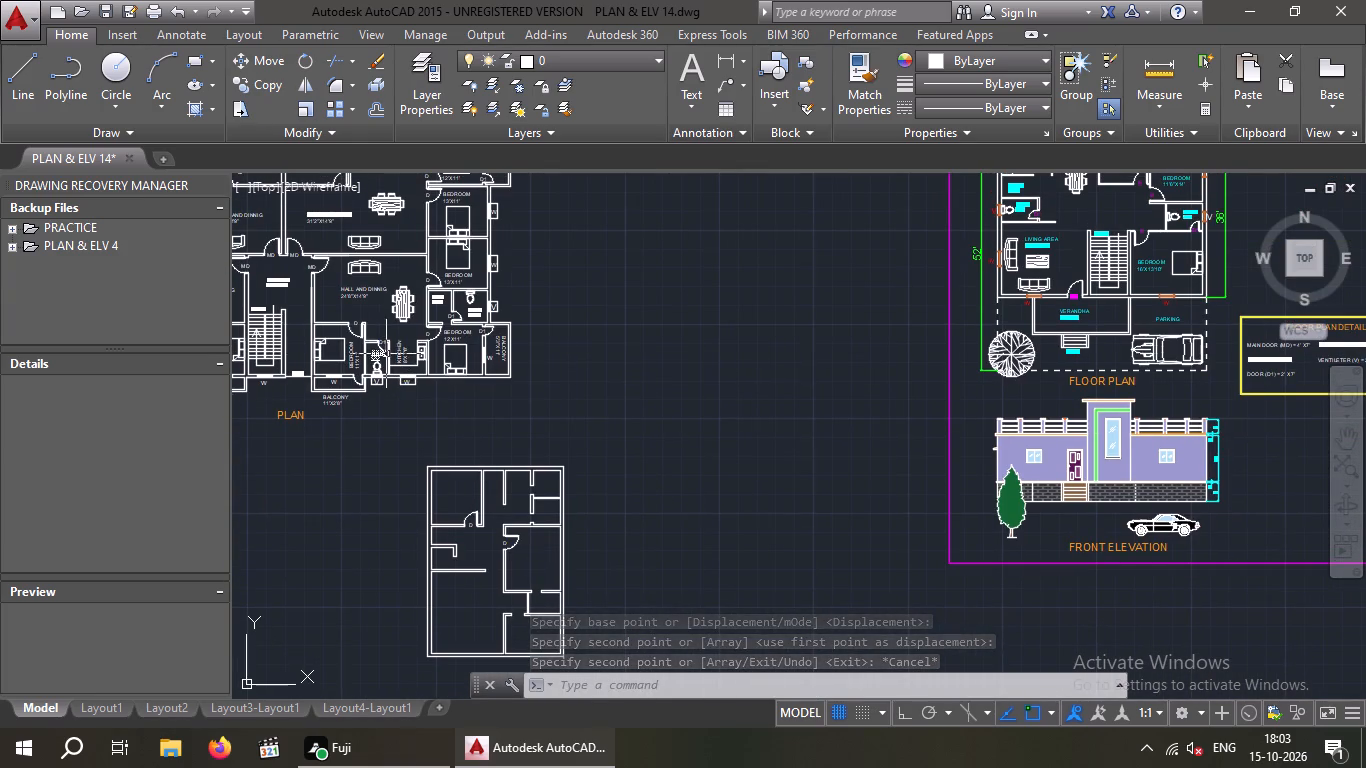
middle_click_drag(365, 282, 420, 390)
middle_click_drag(373, 389, 450, 357)
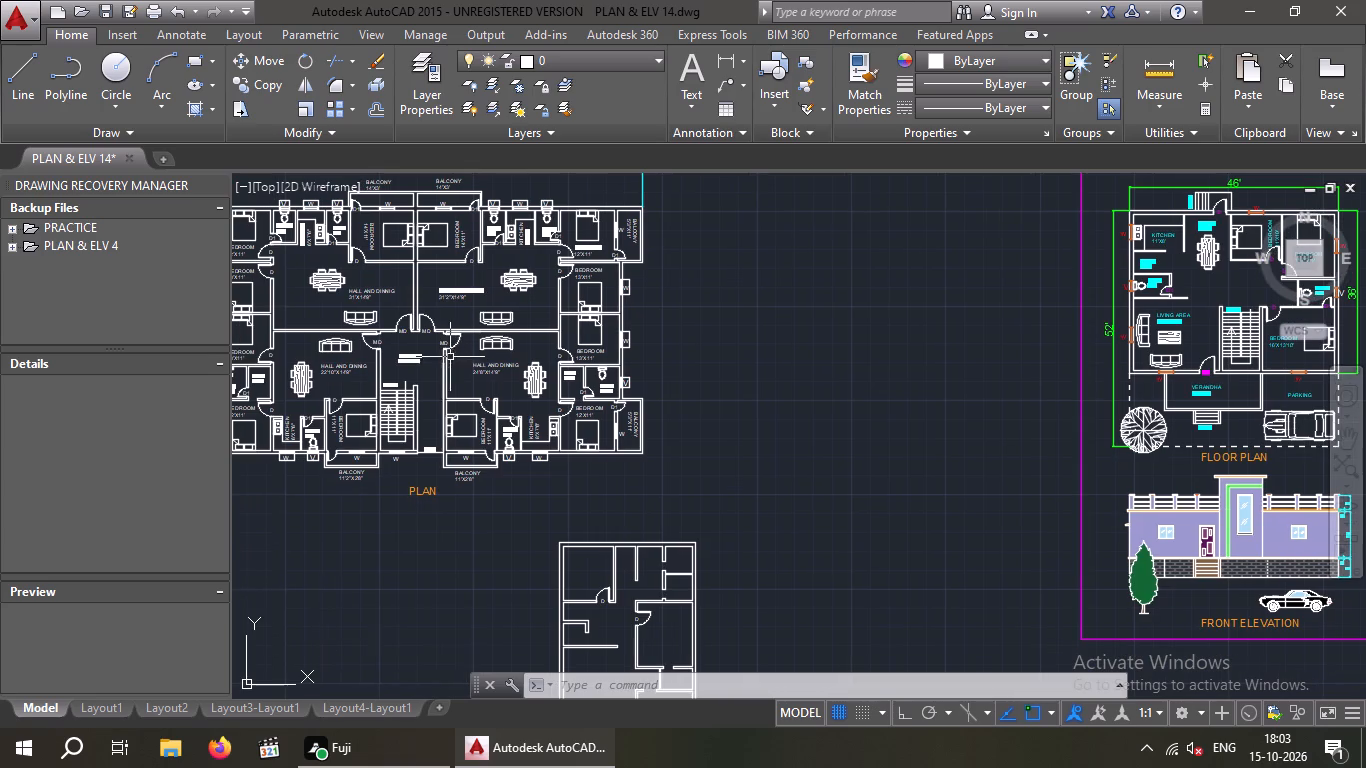
scroll(480, 411, "up", 2)
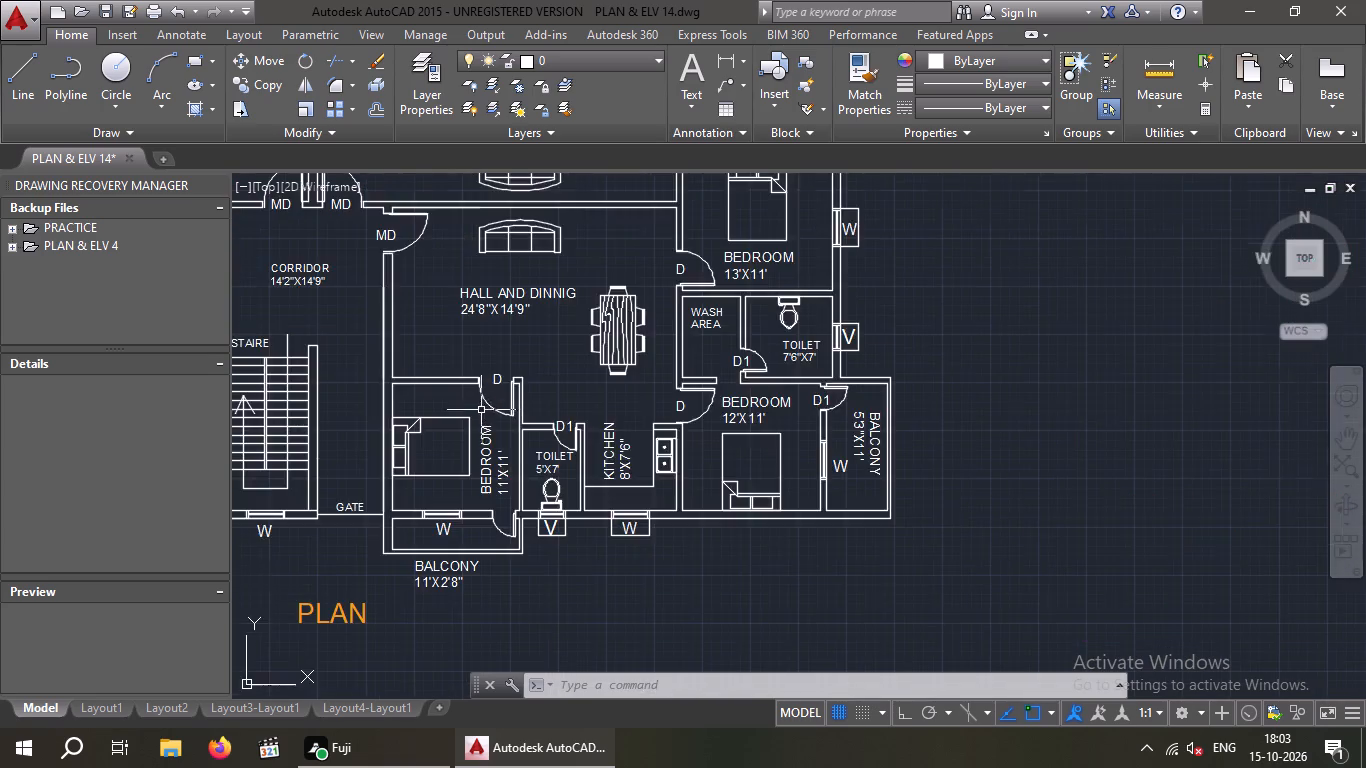
scroll(498, 403, "up", 2)
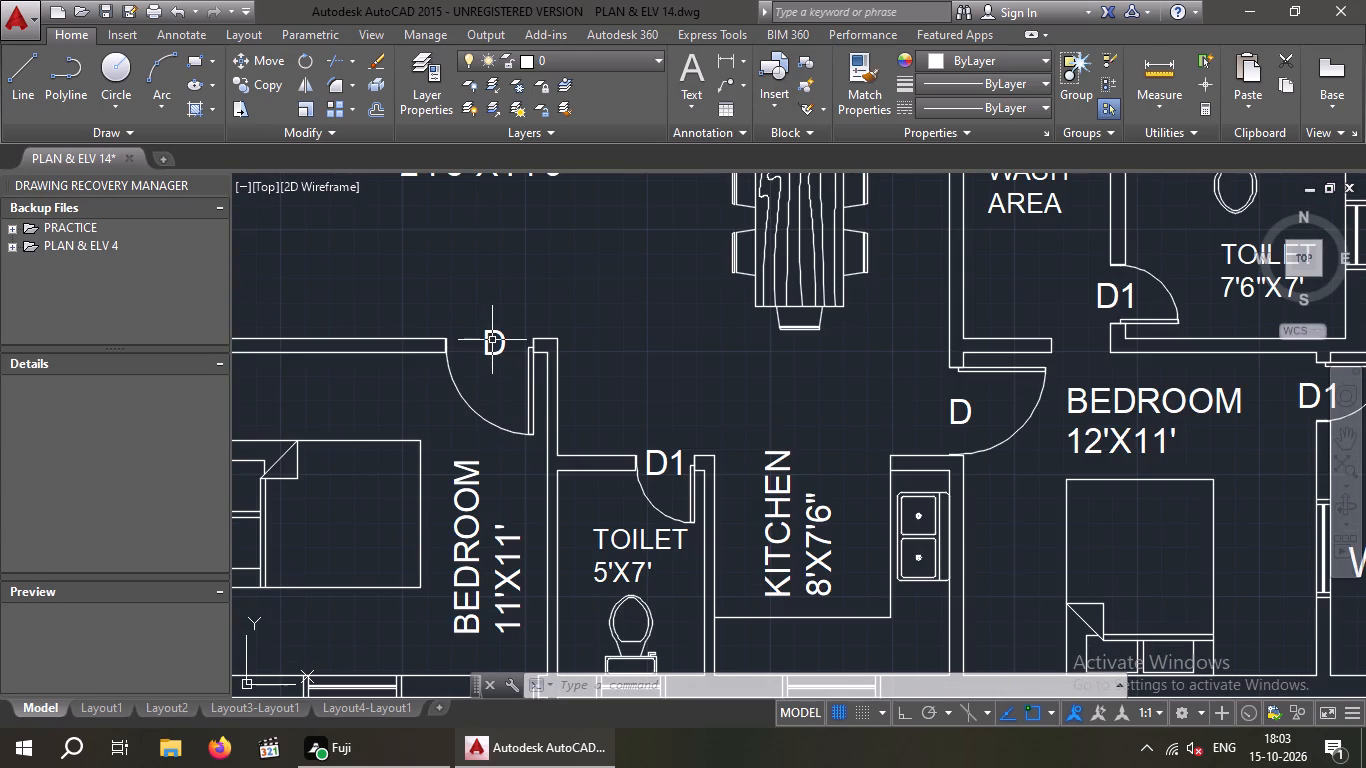
left_click(492, 339)
left_click(501, 379)
left_click_drag(515, 309, 483, 386)
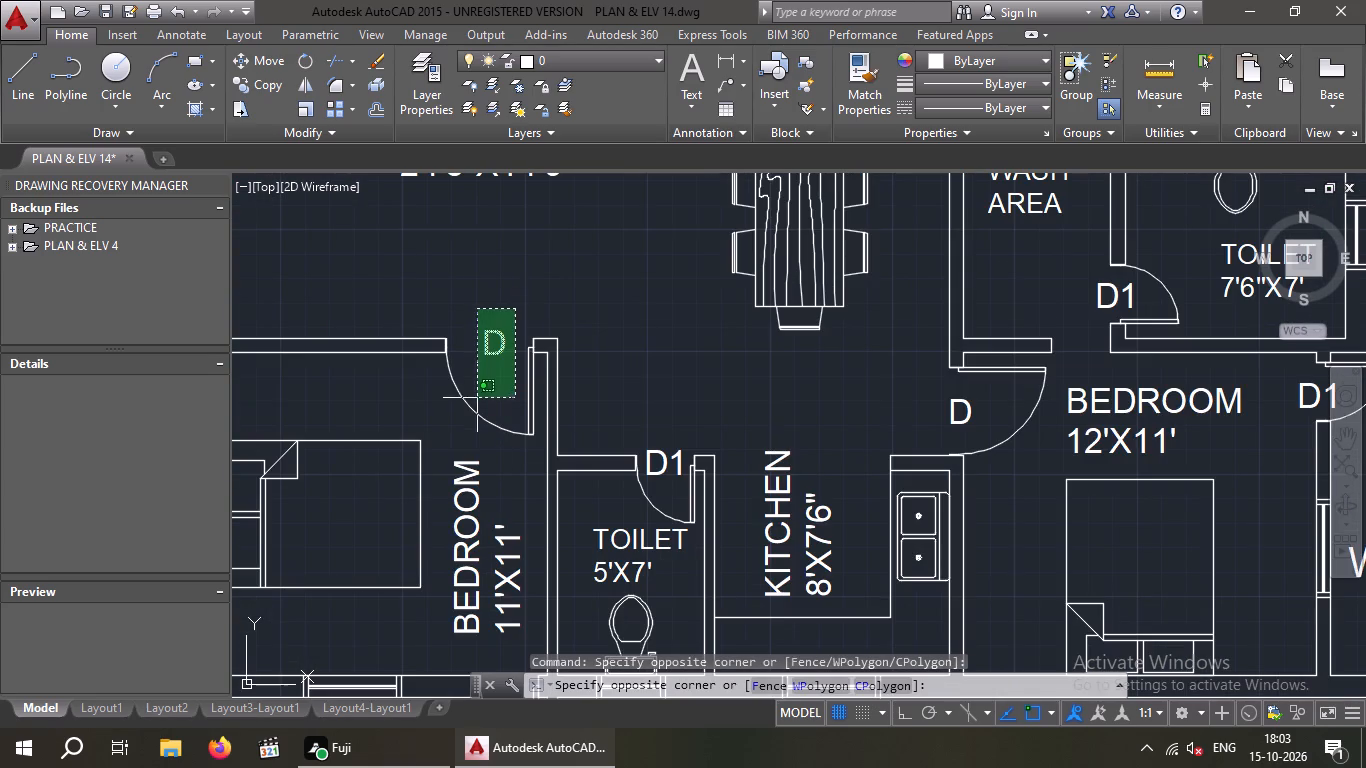
left_click(463, 414)
left_click(270, 85)
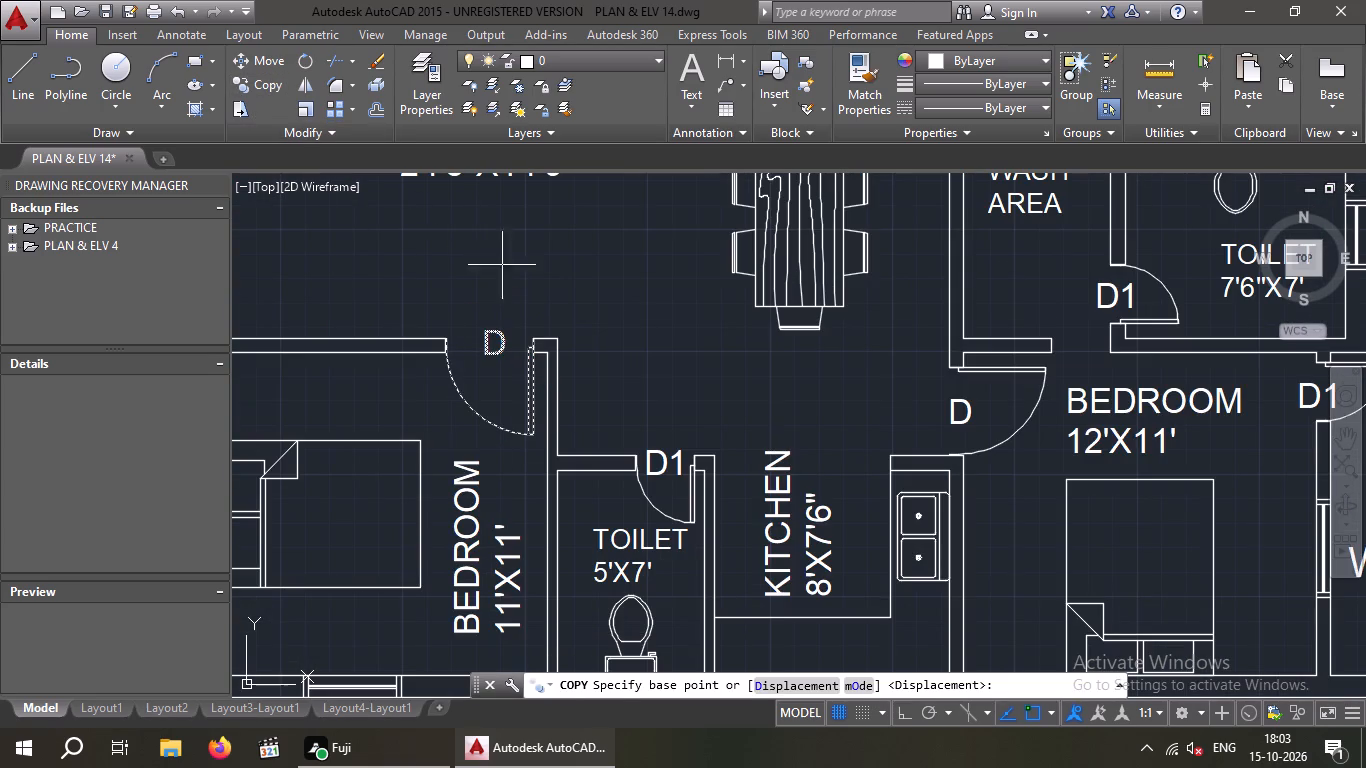
left_click(528, 340)
scroll(525, 301, "down", 6)
middle_click_drag(572, 351, 375, 138)
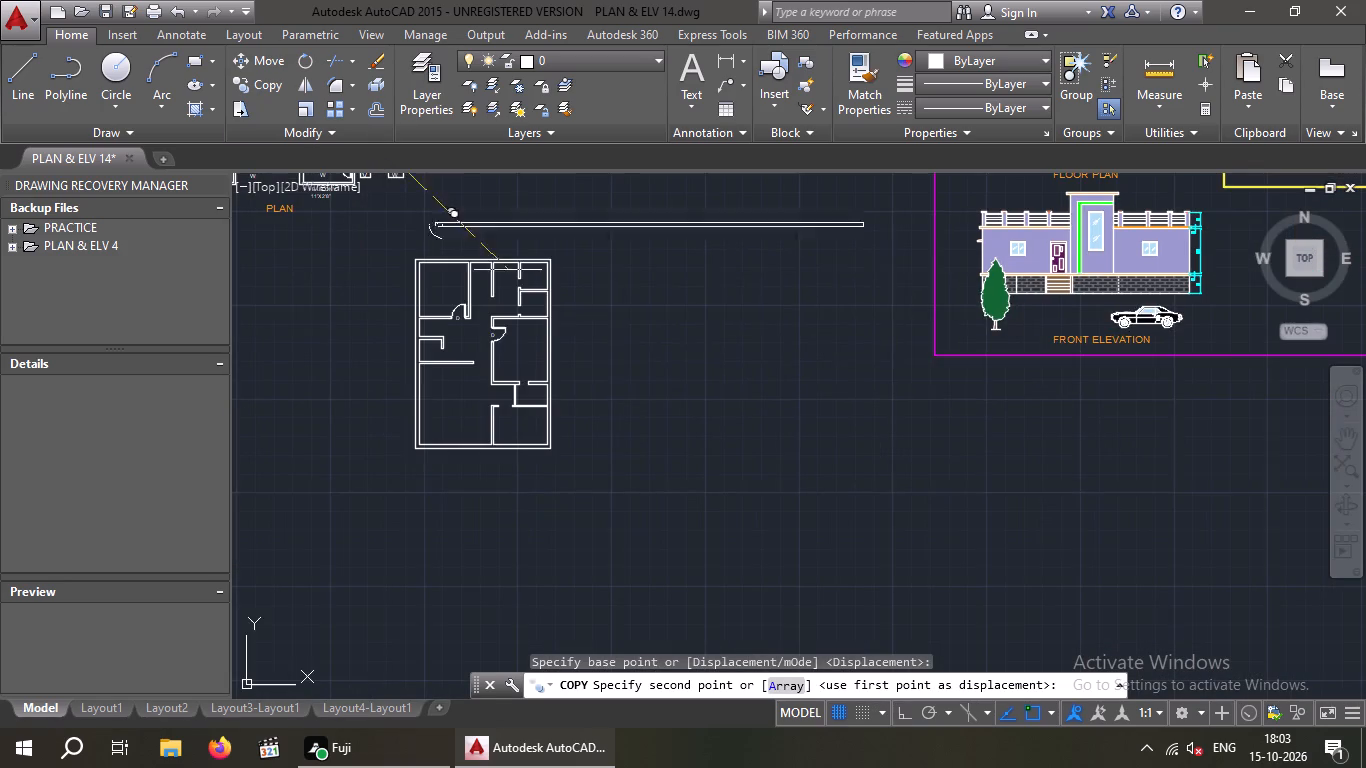
scroll(498, 423, "up", 3)
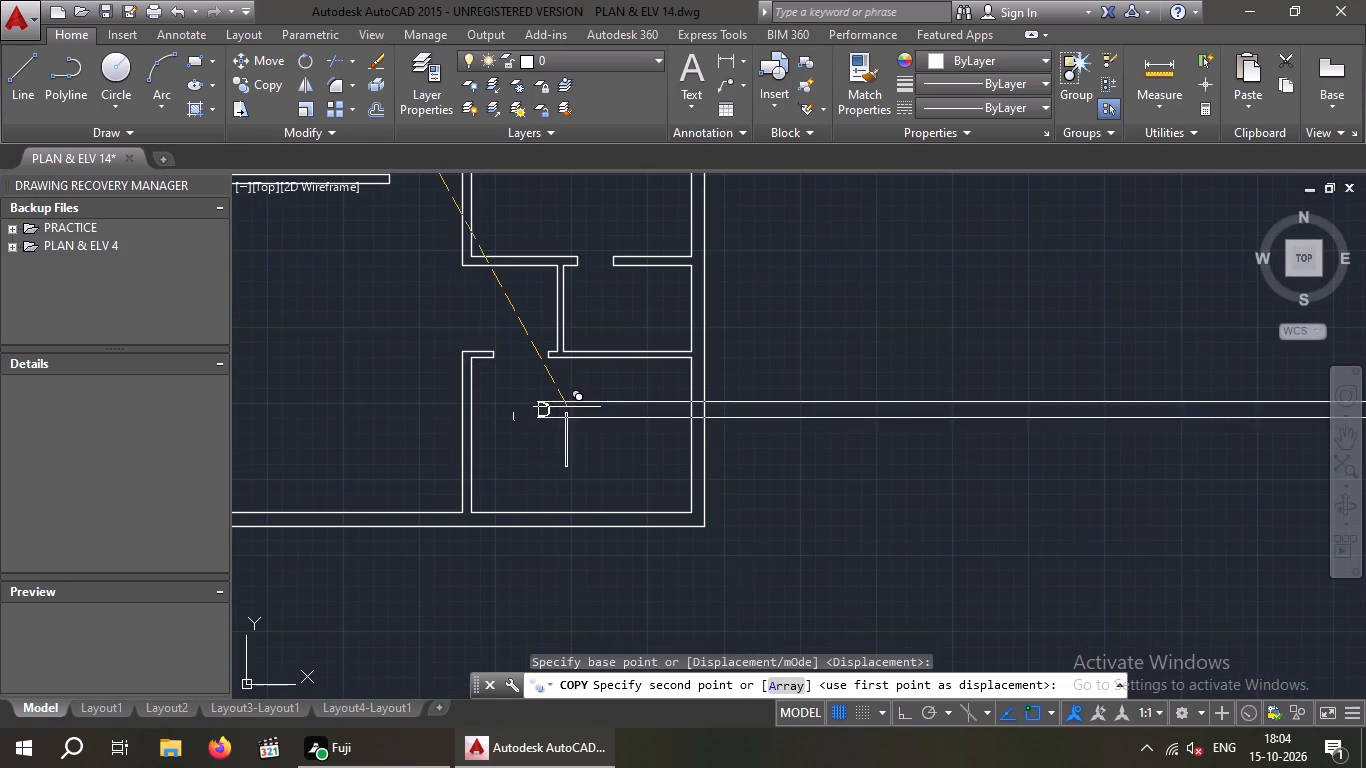
left_click(567, 406)
key("Escape")
Flip the copied door in the southeast room so its hinge side faces west.
left_click(537, 454)
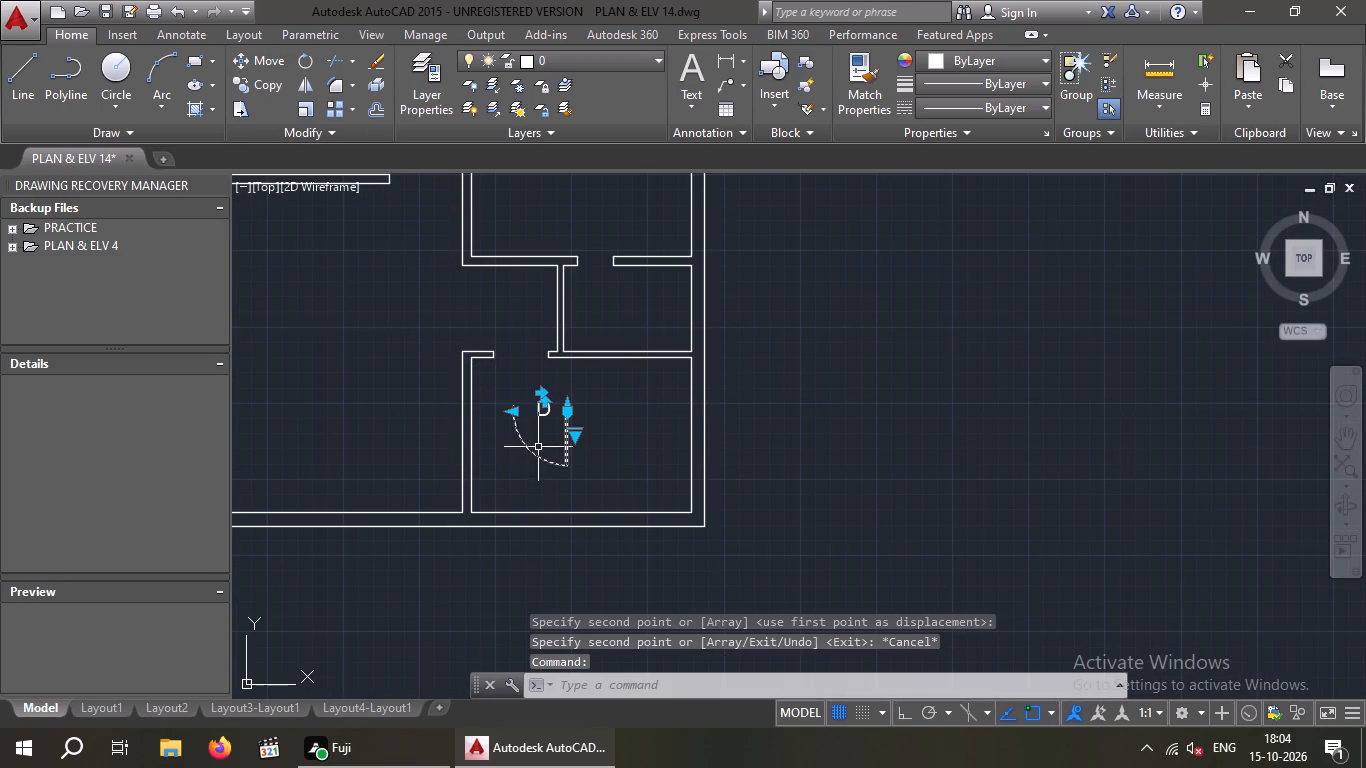
scroll(538, 402, "up", 2)
left_click(541, 381)
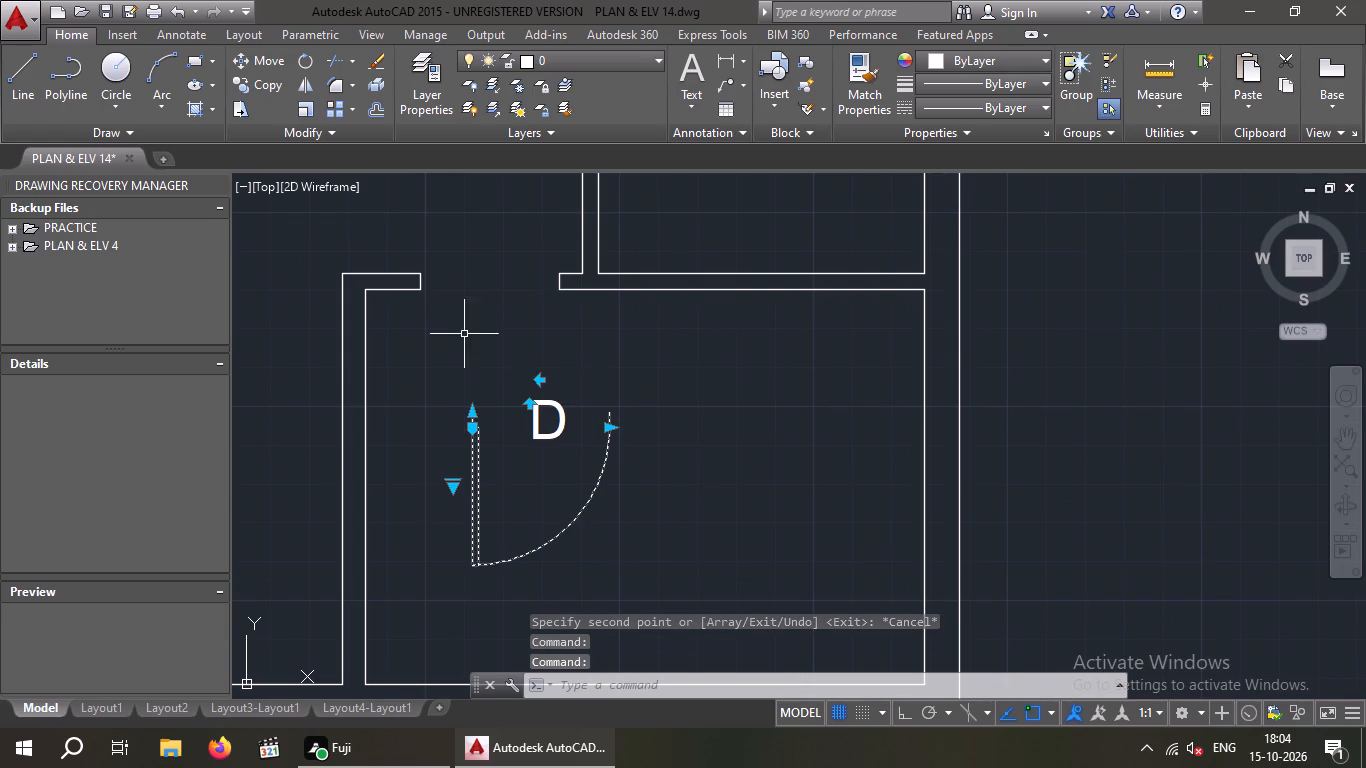
Move the flipped door and its D label into the southeast room's north wall opening, snapping the hinge to the west jamb's upper corner.
left_click_drag(588, 386, 558, 436)
left_click(555, 441)
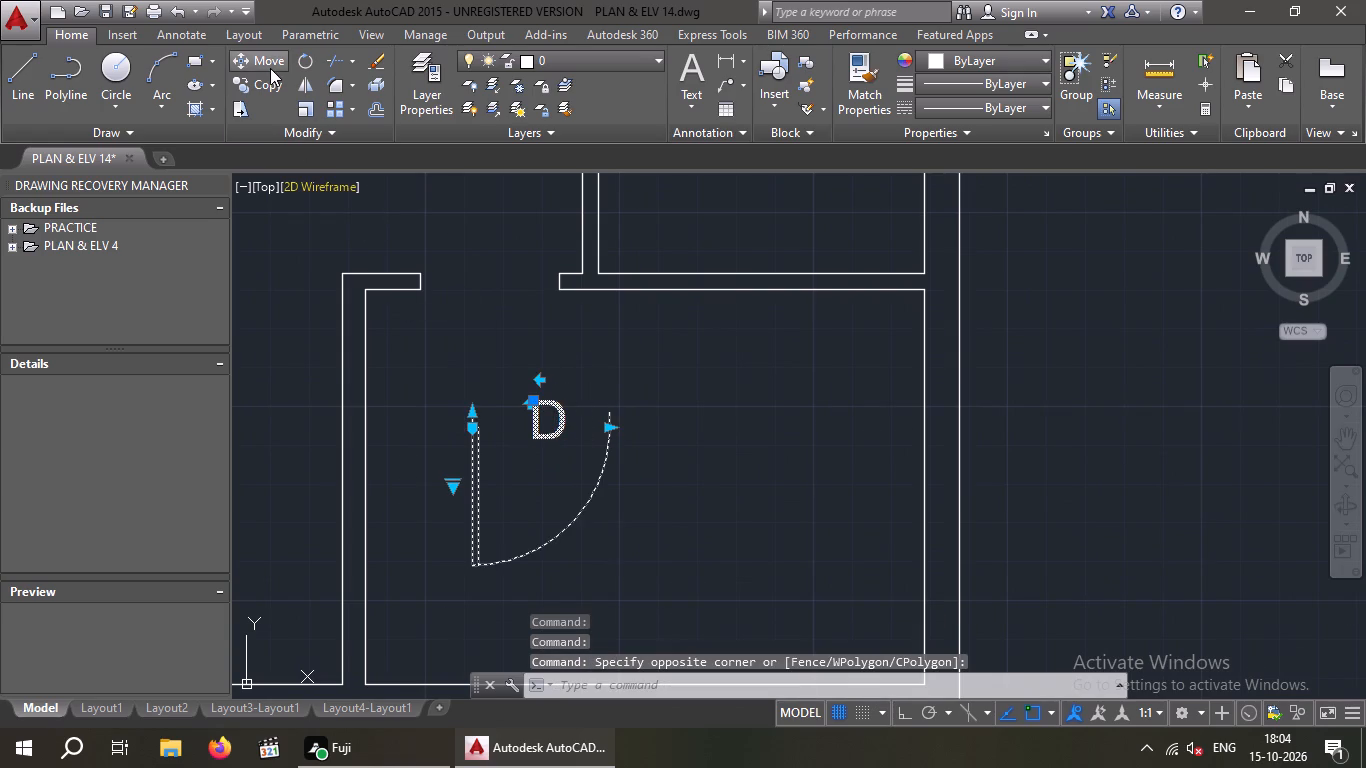
left_click(270, 63)
left_click_drag(472, 407, 466, 390)
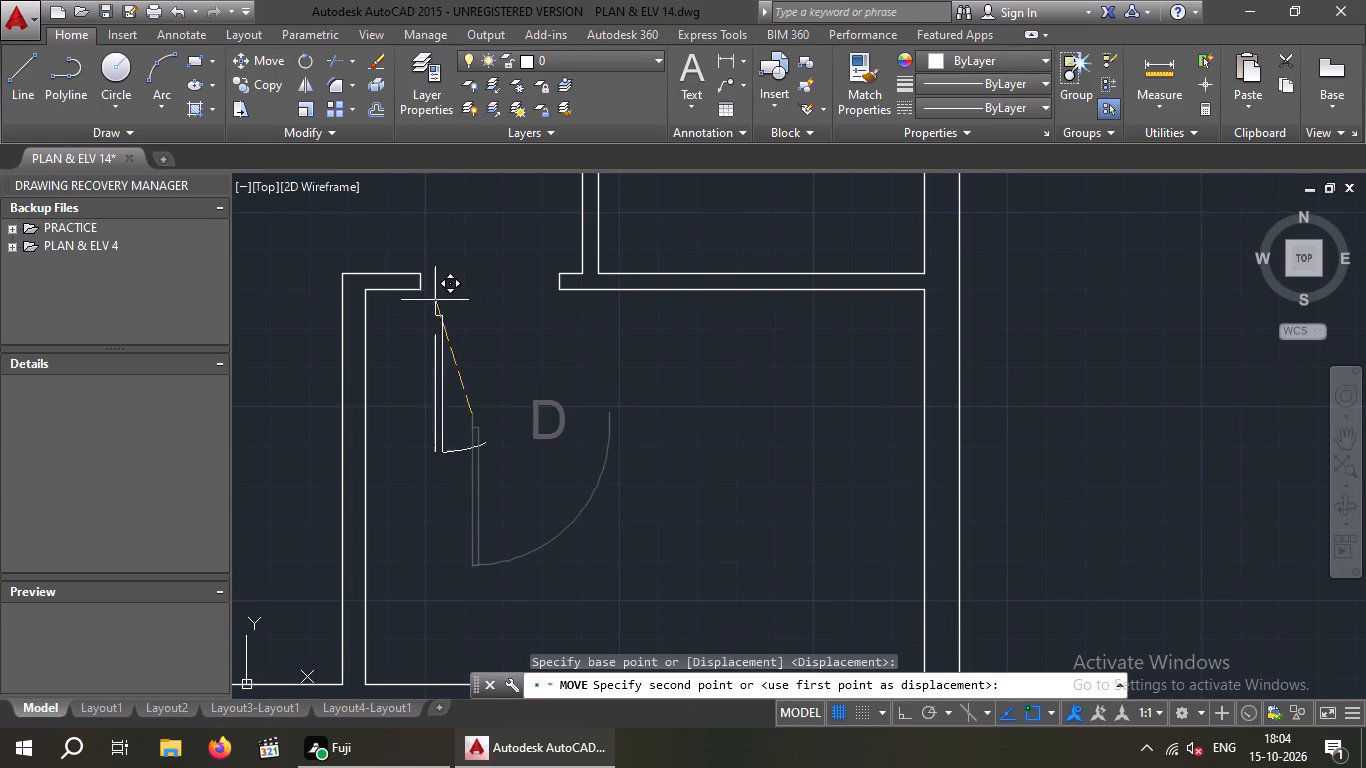
scroll(417, 274, "up", 2)
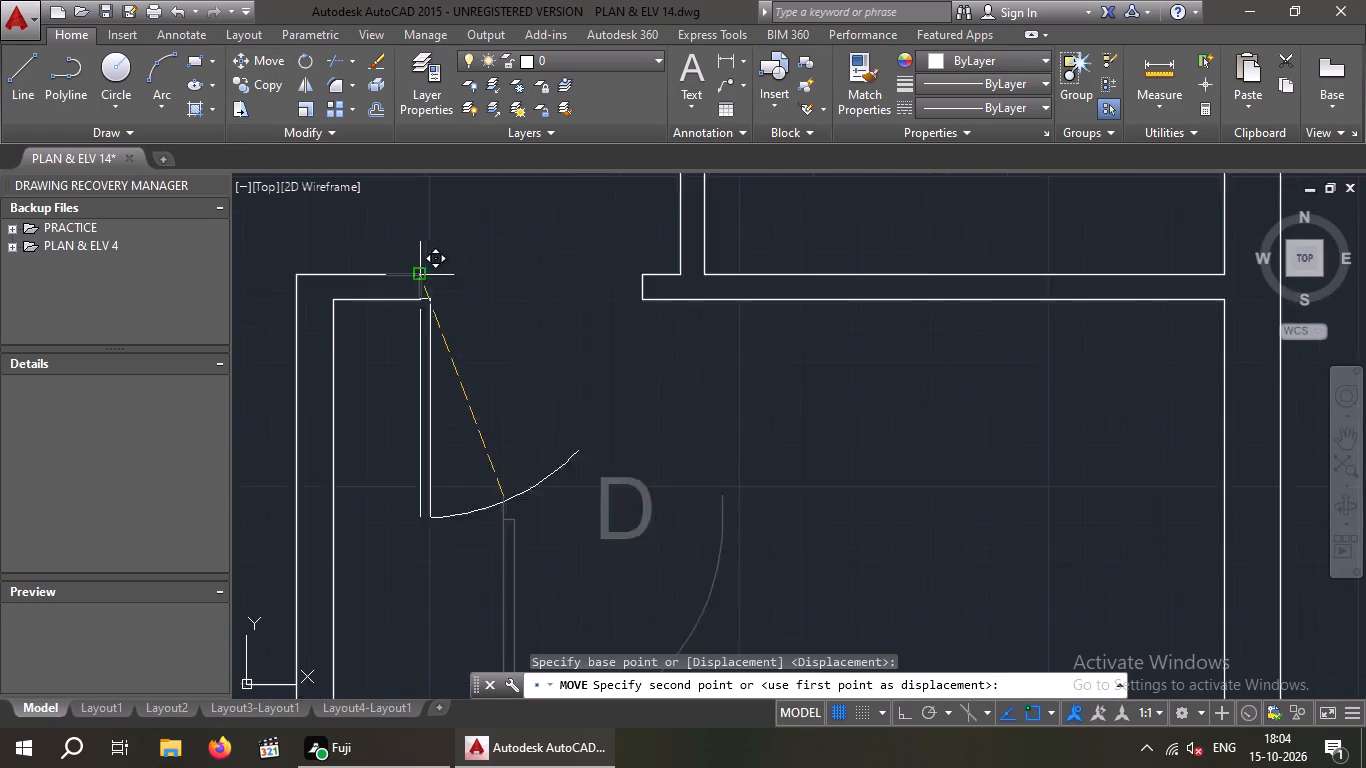
scroll(417, 274, "up", 1)
left_click(416, 274)
scroll(442, 282, "down", 3)
key("Escape")
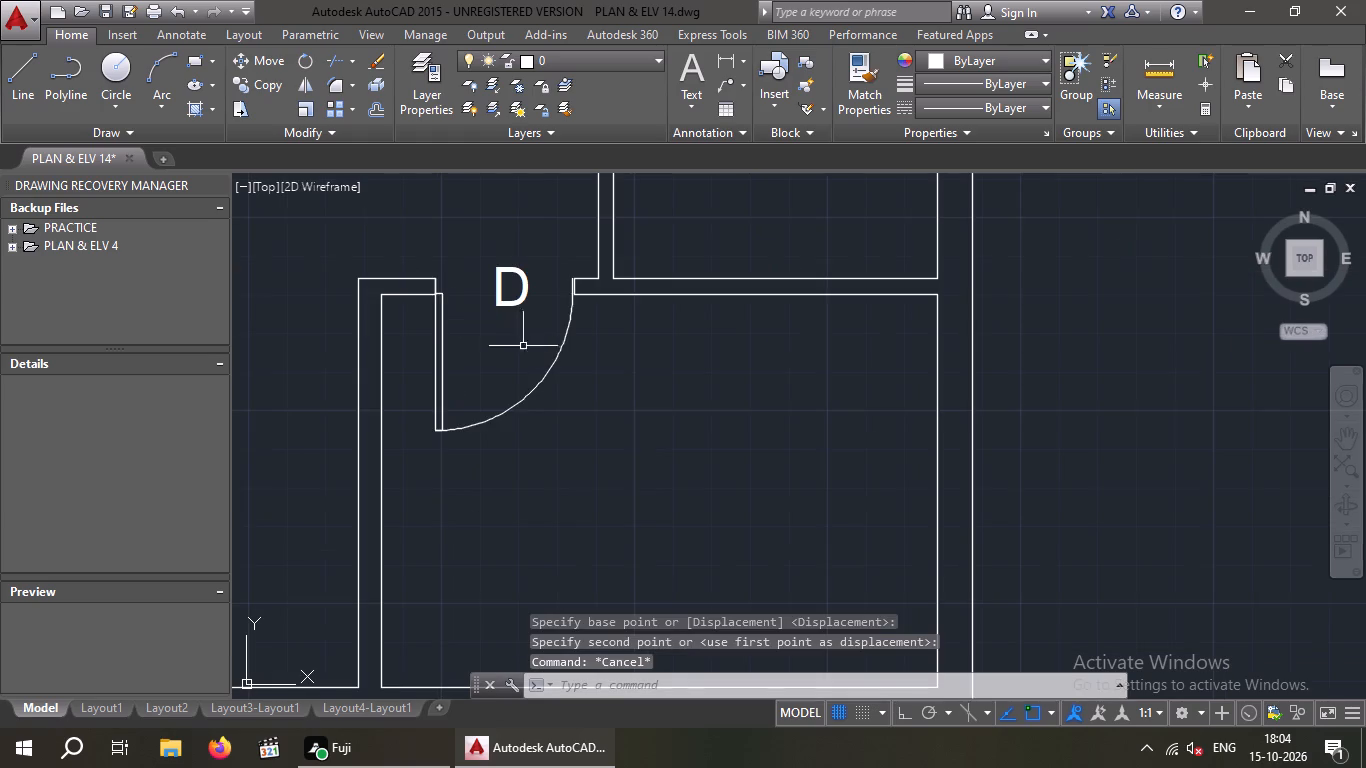
Copy the D1 door and label from the apartment's 7'6"X7' toilet into the new plan's northeast corner room opening, at its south jamb.
scroll(592, 387, "down", 3)
middle_click_drag(606, 412, 646, 379)
scroll(633, 396, "down", 1)
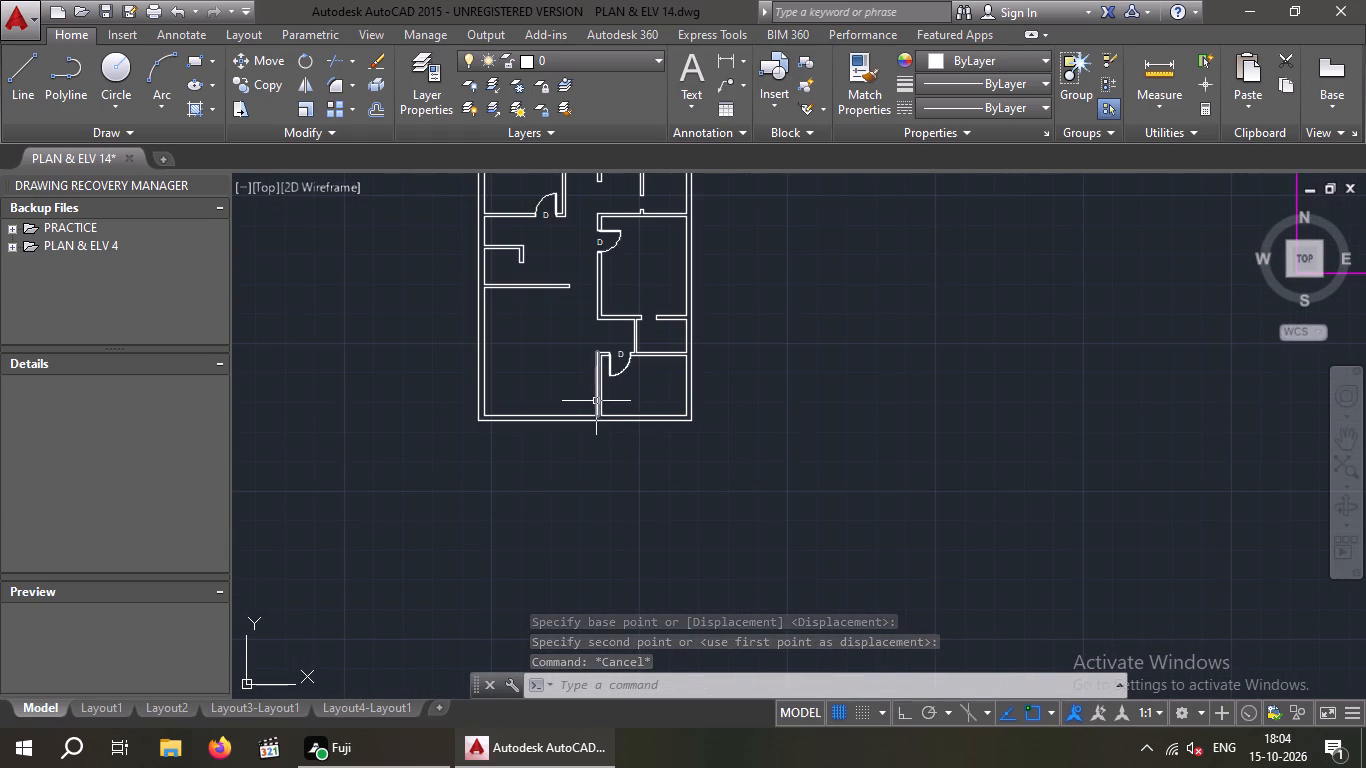
middle_click_drag(542, 325, 519, 440)
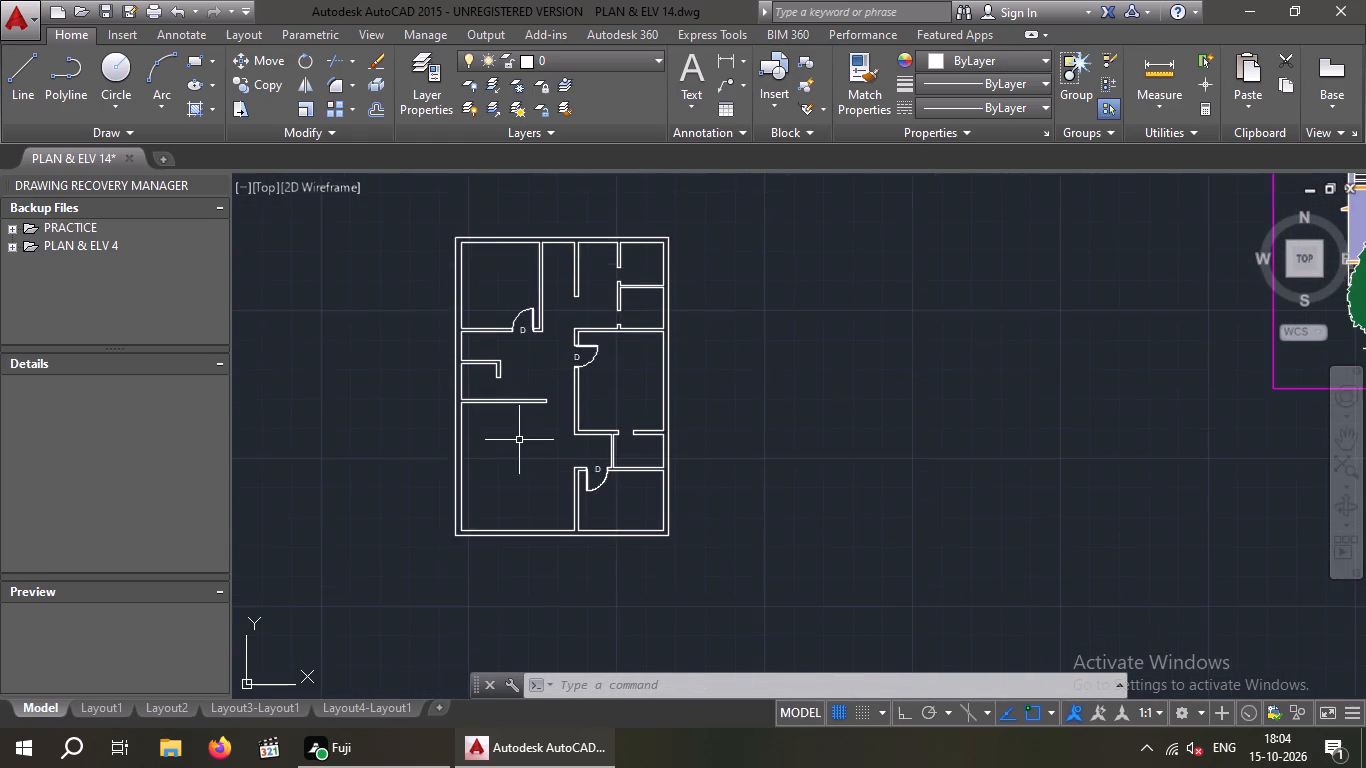
scroll(525, 398, "down", 1)
middle_click(503, 411)
middle_click_drag(417, 273, 420, 398)
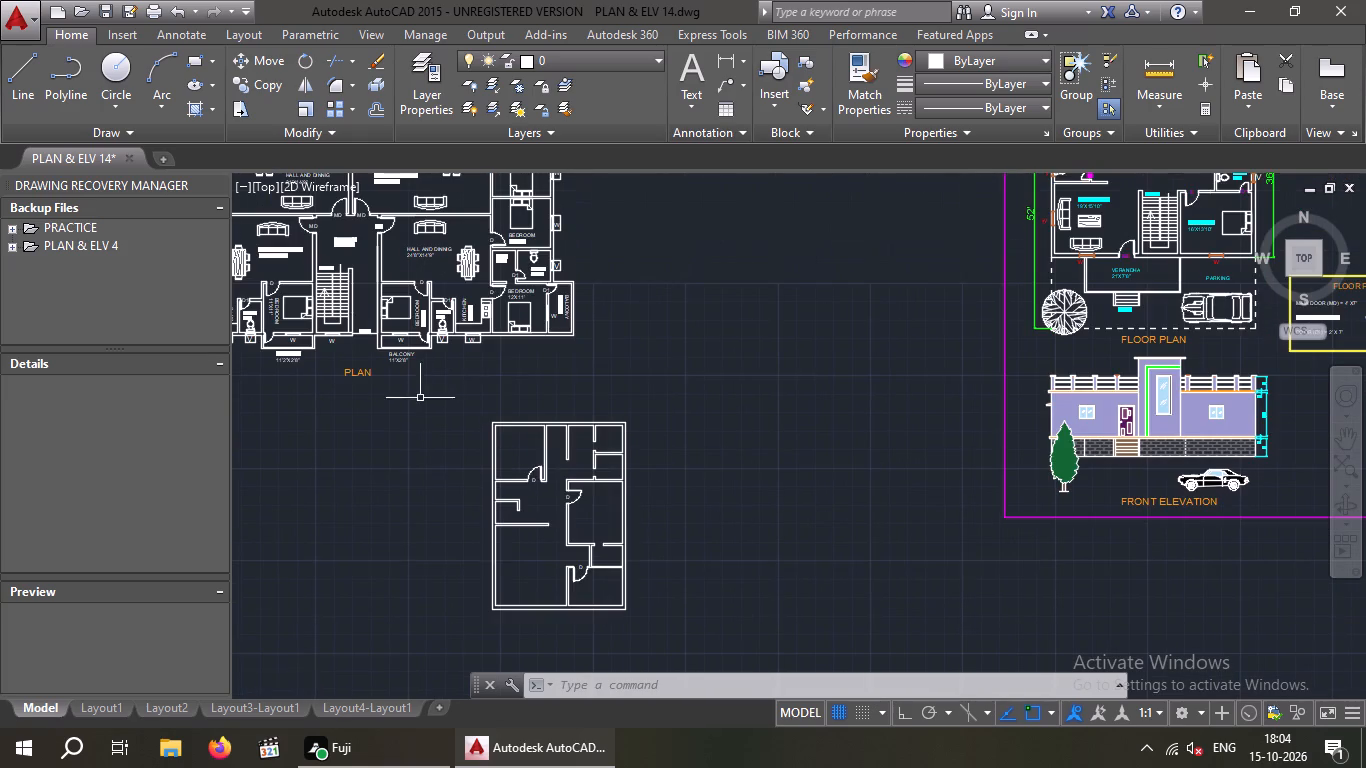
scroll(490, 256, "up", 1)
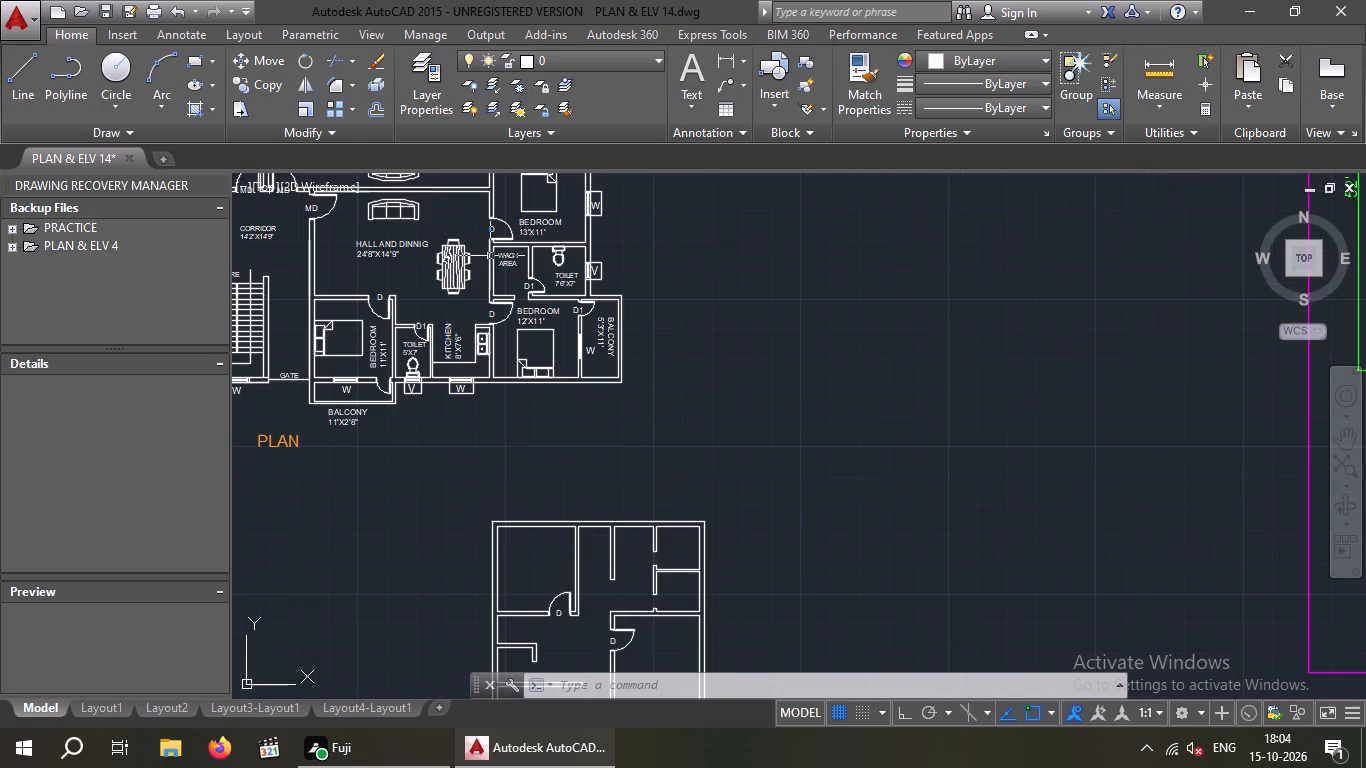
scroll(552, 303, "up", 2)
left_click(531, 269)
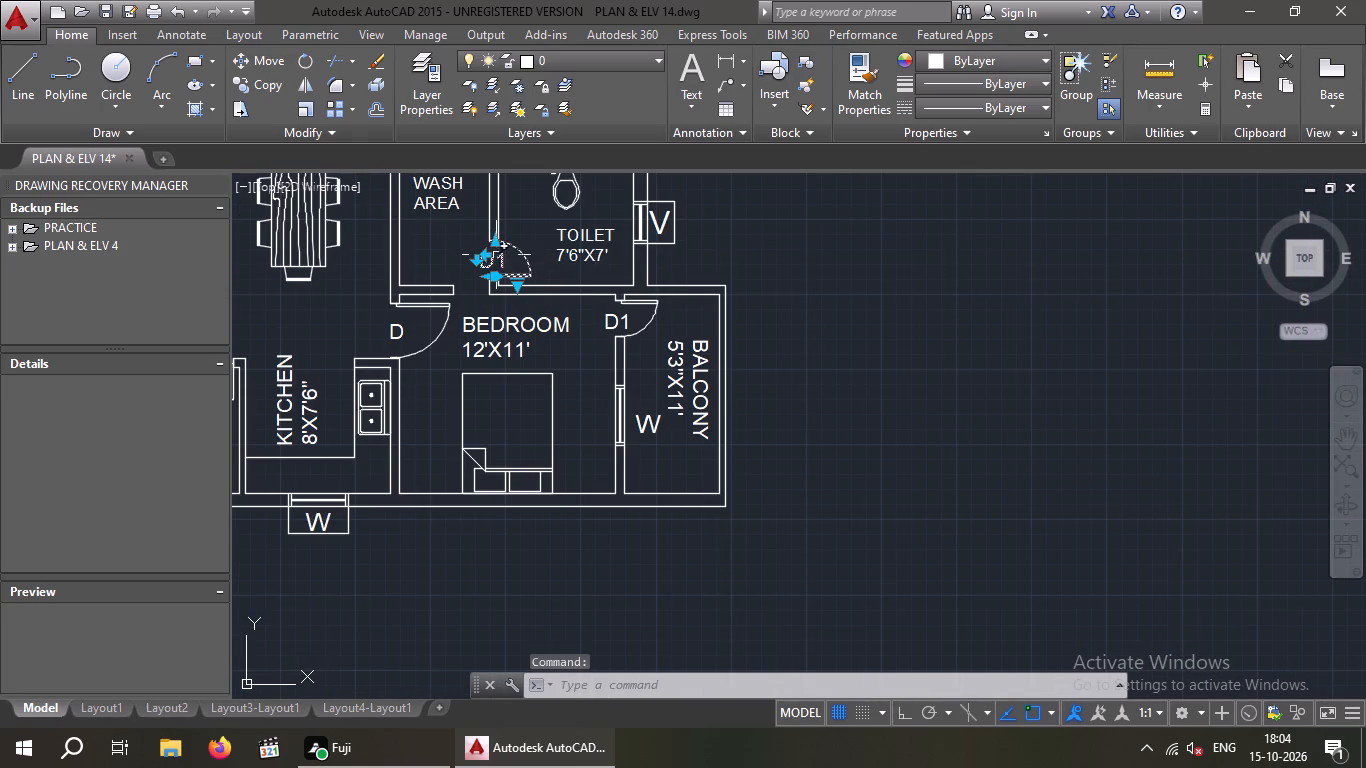
scroll(497, 265, "up", 2)
left_click_drag(514, 259, 485, 265)
left_click(483, 265)
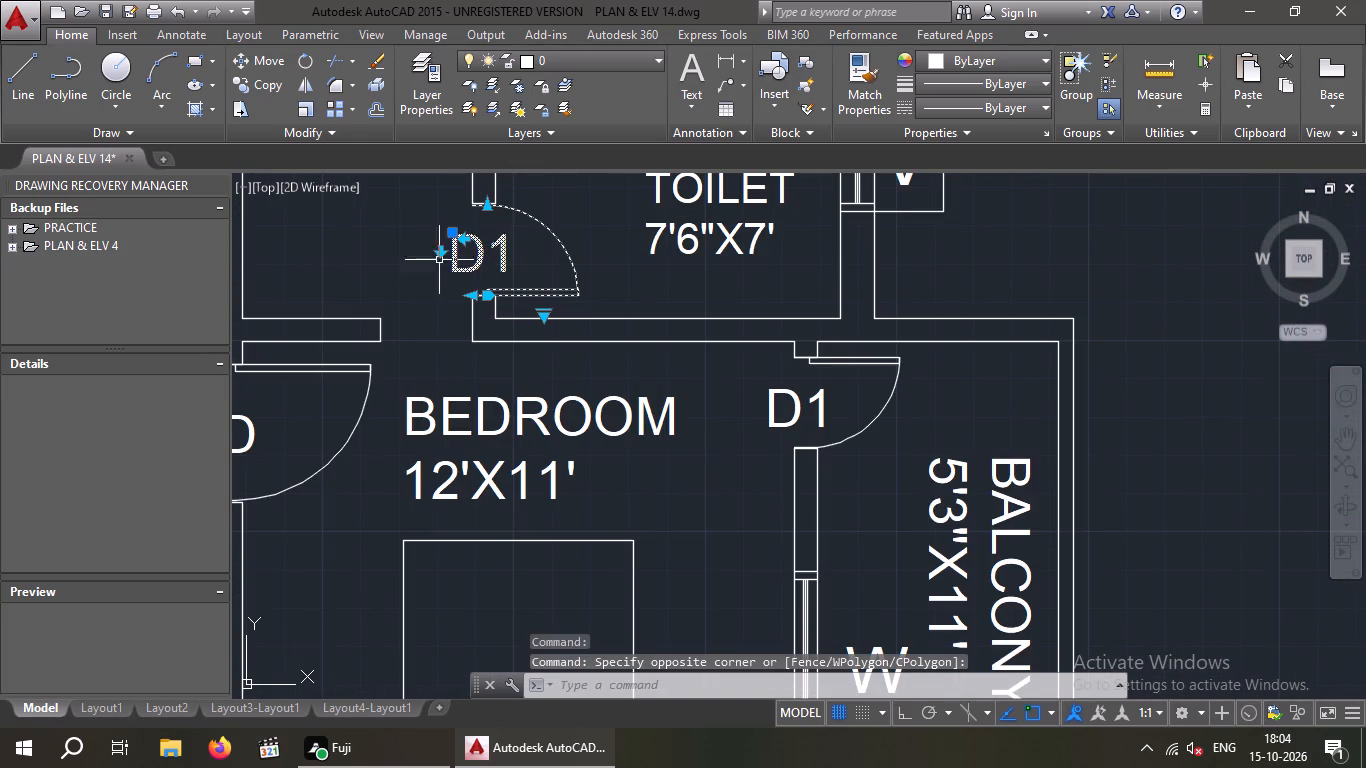
left_click(264, 83)
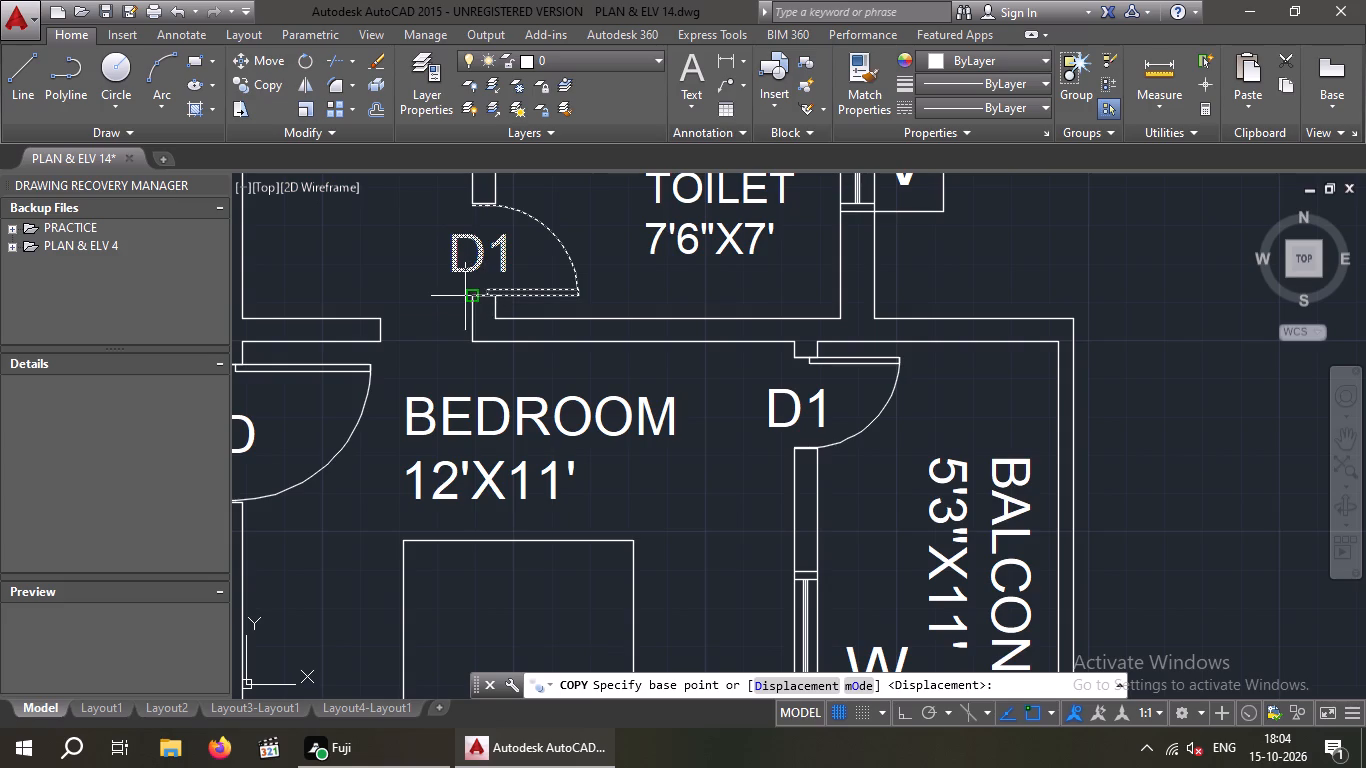
left_click(472, 296)
scroll(473, 295, "down", 4)
middle_click_drag(506, 472, 469, 295)
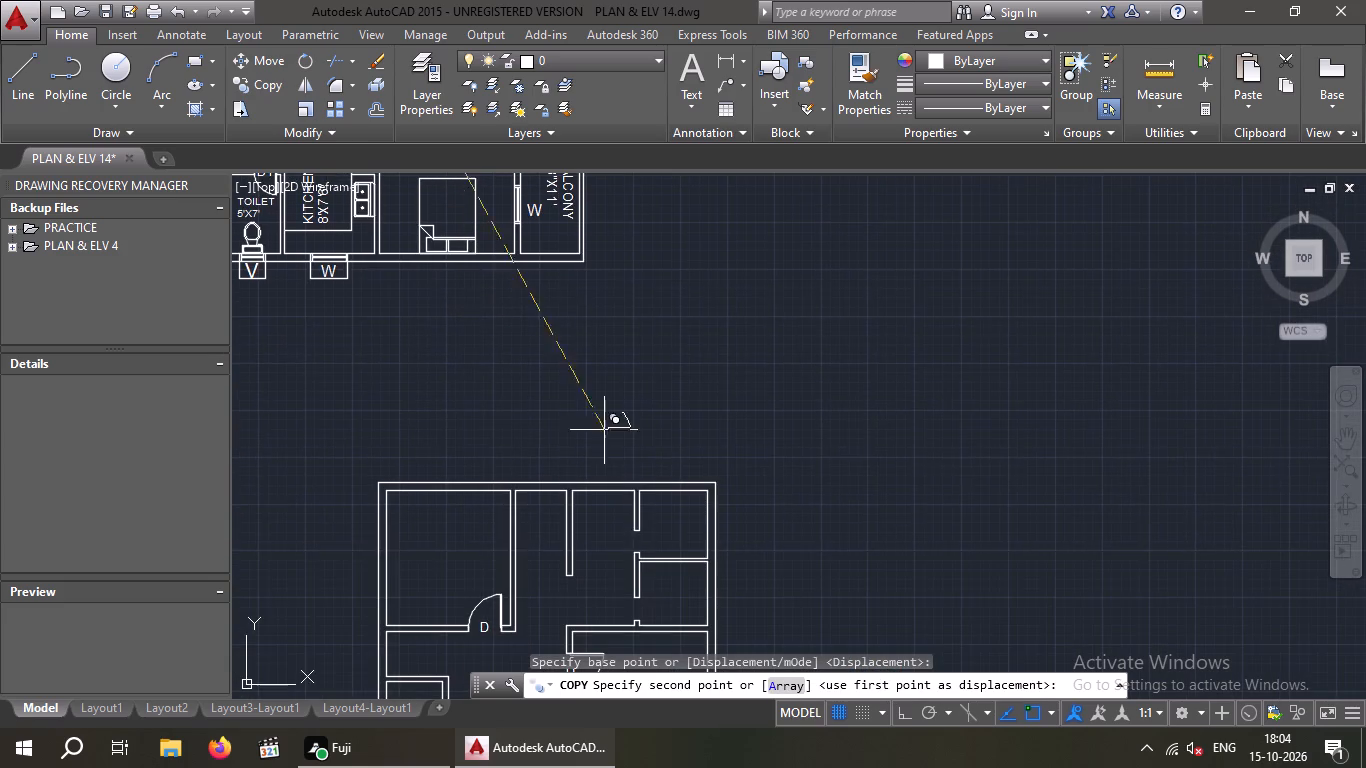
scroll(646, 552, "up", 3)
left_click(585, 561)
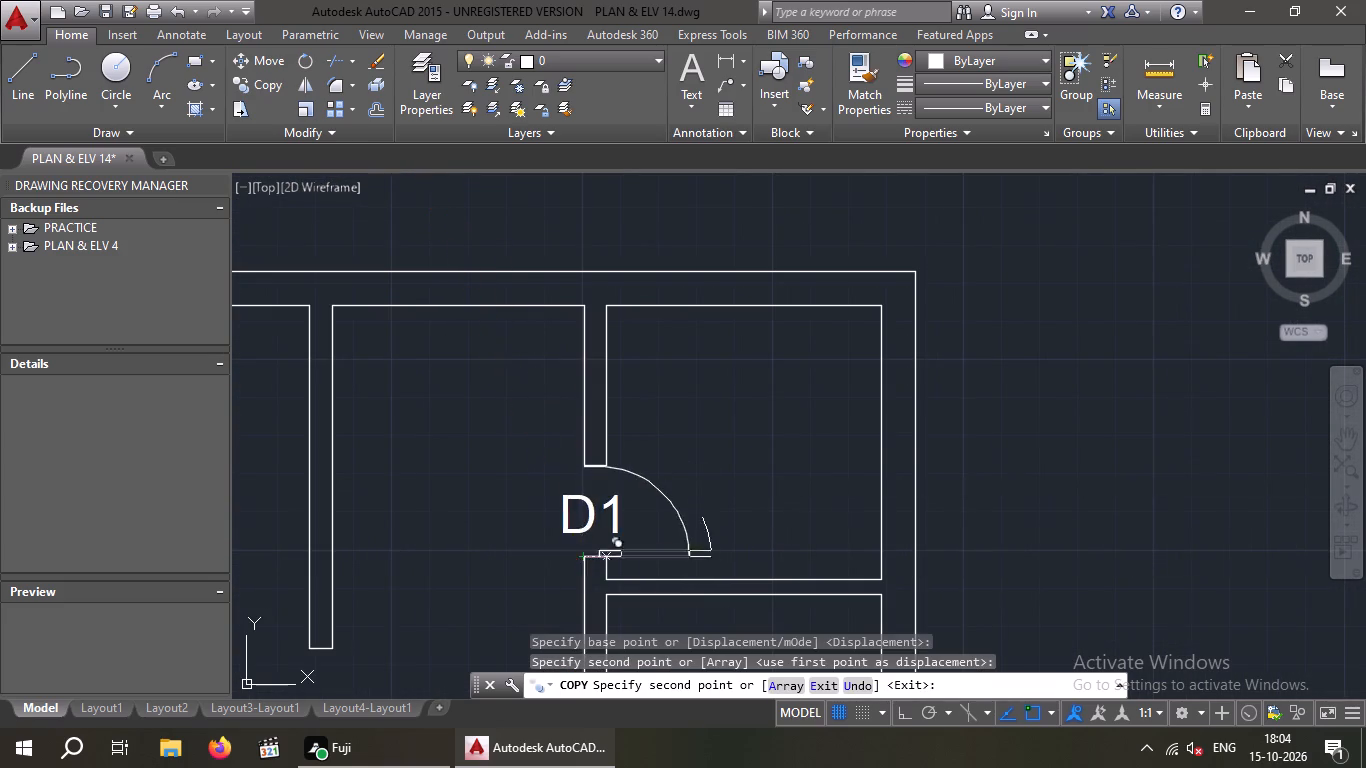
Place a second copy of the D1 door and label in the opening of the small room directly south, at its south jamb.
scroll(646, 510, "down", 1)
middle_click_drag(633, 473, 619, 322)
scroll(603, 568, "up", 1)
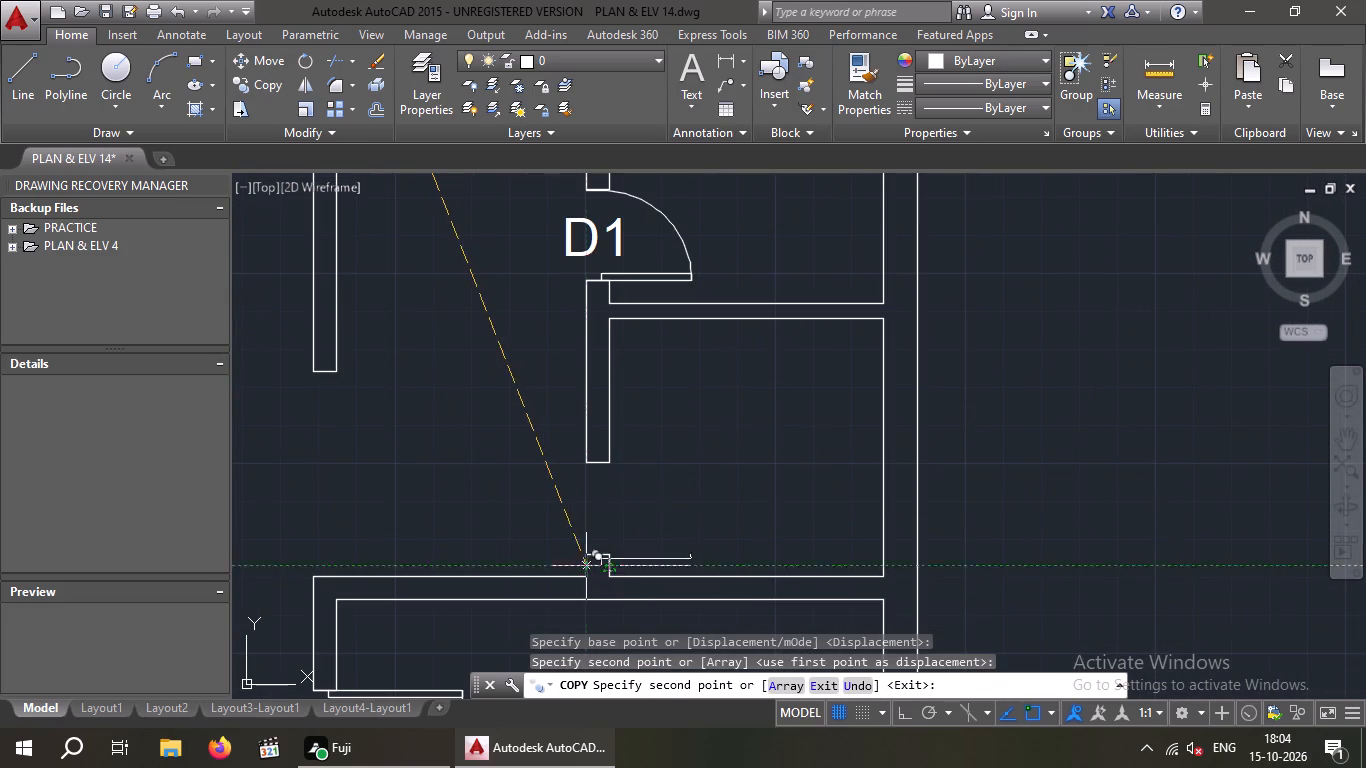
left_click(583, 554)
scroll(670, 480, "down", 1)
middle_click_drag(671, 476, 641, 383)
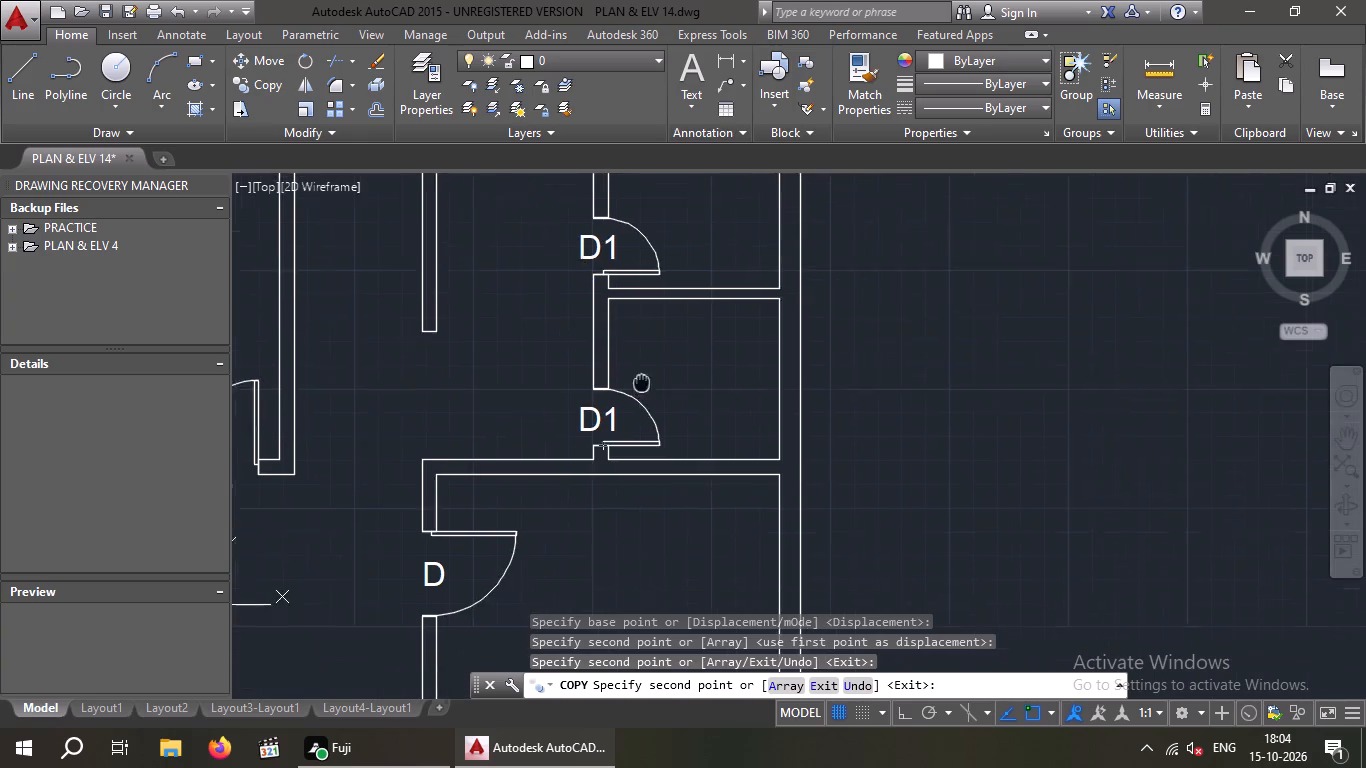
middle_click_drag(641, 383, 635, 364)
middle_click_drag(581, 496, 555, 275)
scroll(584, 402, "down", 1)
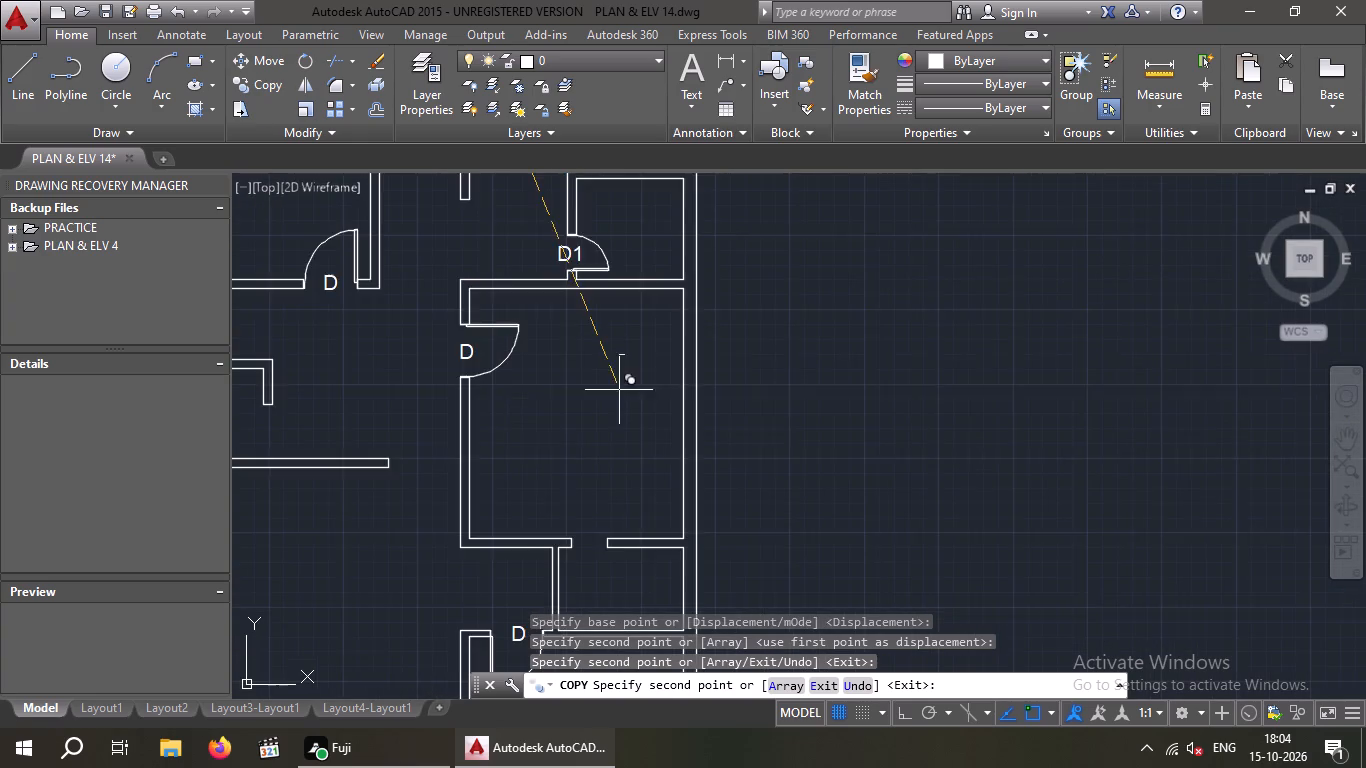
middle_click_drag(620, 390, 677, 358)
key("Escape")
Copy the D1 door and label from the apartment's northern 5'X7' toilet west of the 6'X7'6" kitchen into the middle east room, above its south opening.
middle_click_drag(644, 389, 697, 297)
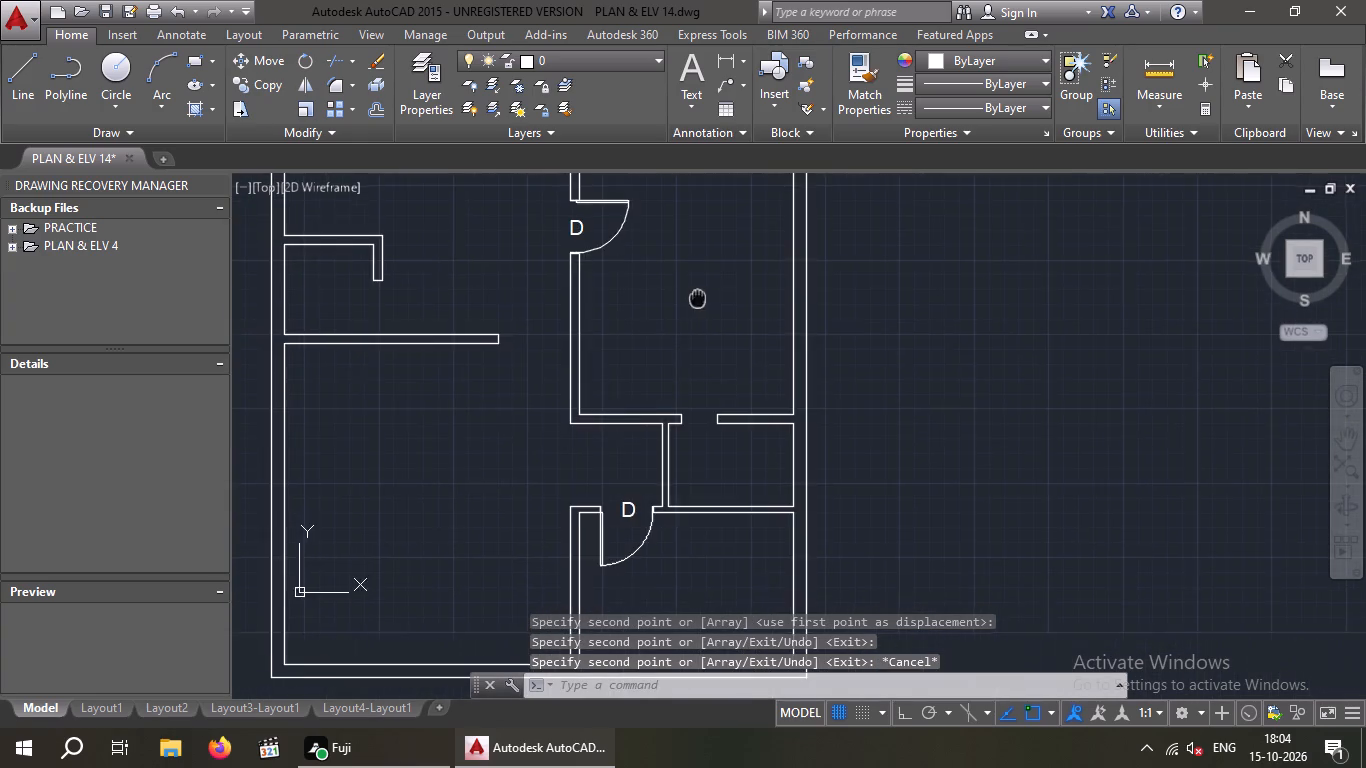
scroll(684, 314, "down", 1)
middle_click_drag(683, 343, 703, 571)
scroll(689, 431, "down", 2)
middle_click_drag(566, 340, 559, 404)
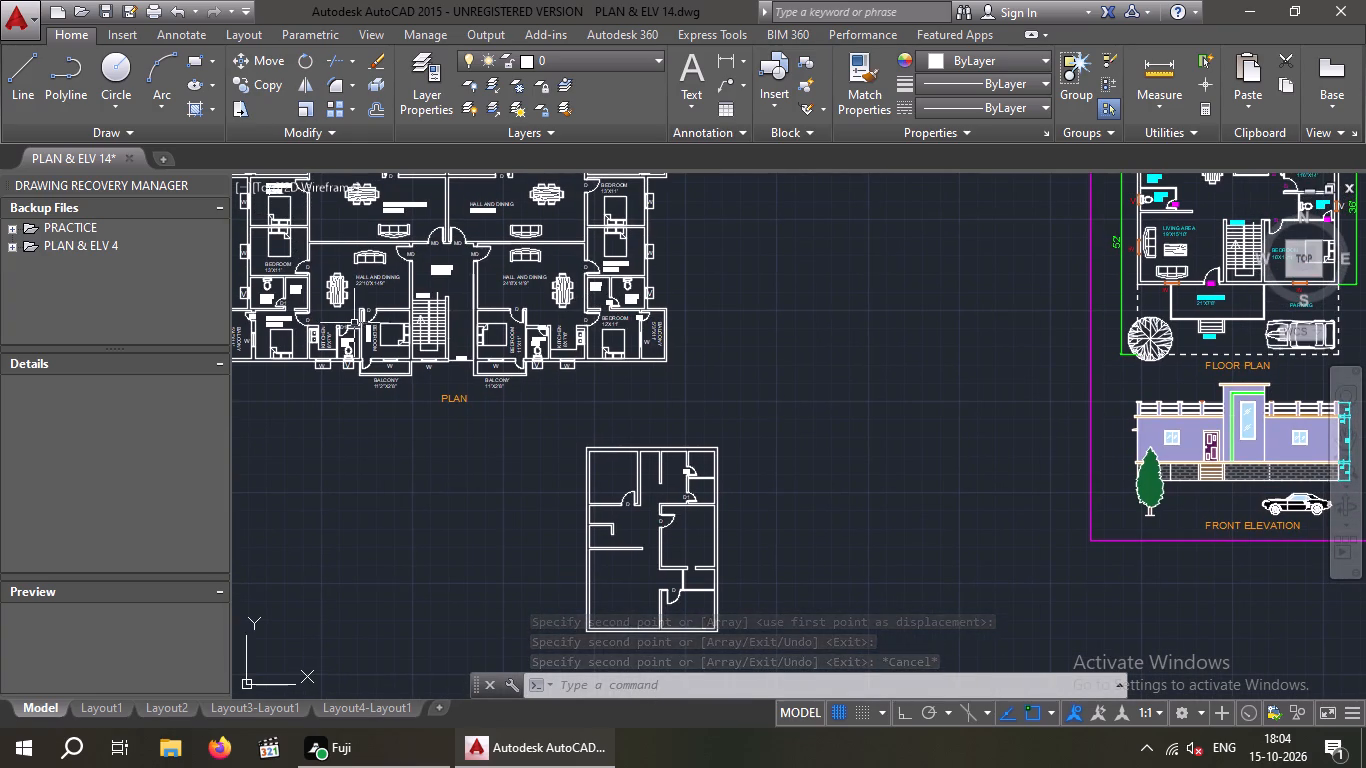
middle_click_drag(454, 317, 492, 309)
middle_click_drag(492, 309, 471, 429)
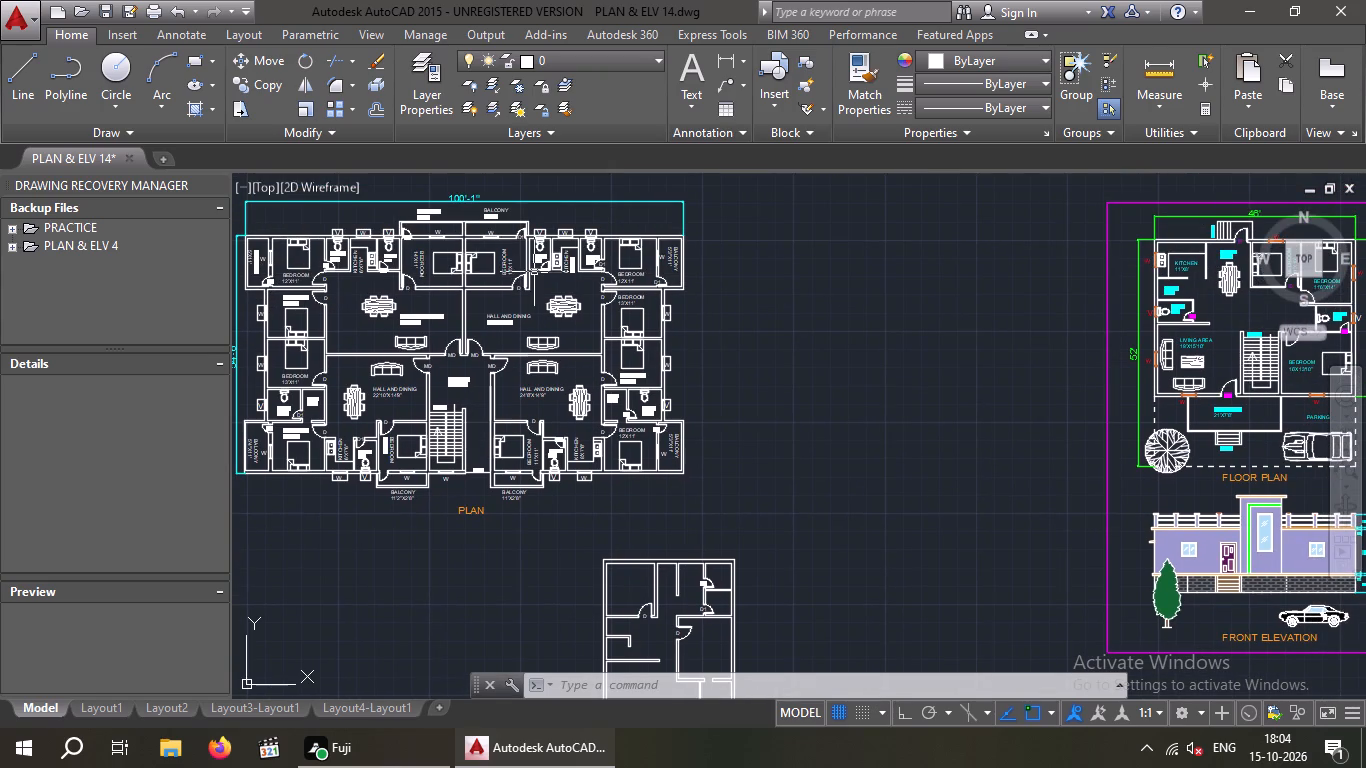
scroll(649, 288, "up", 3)
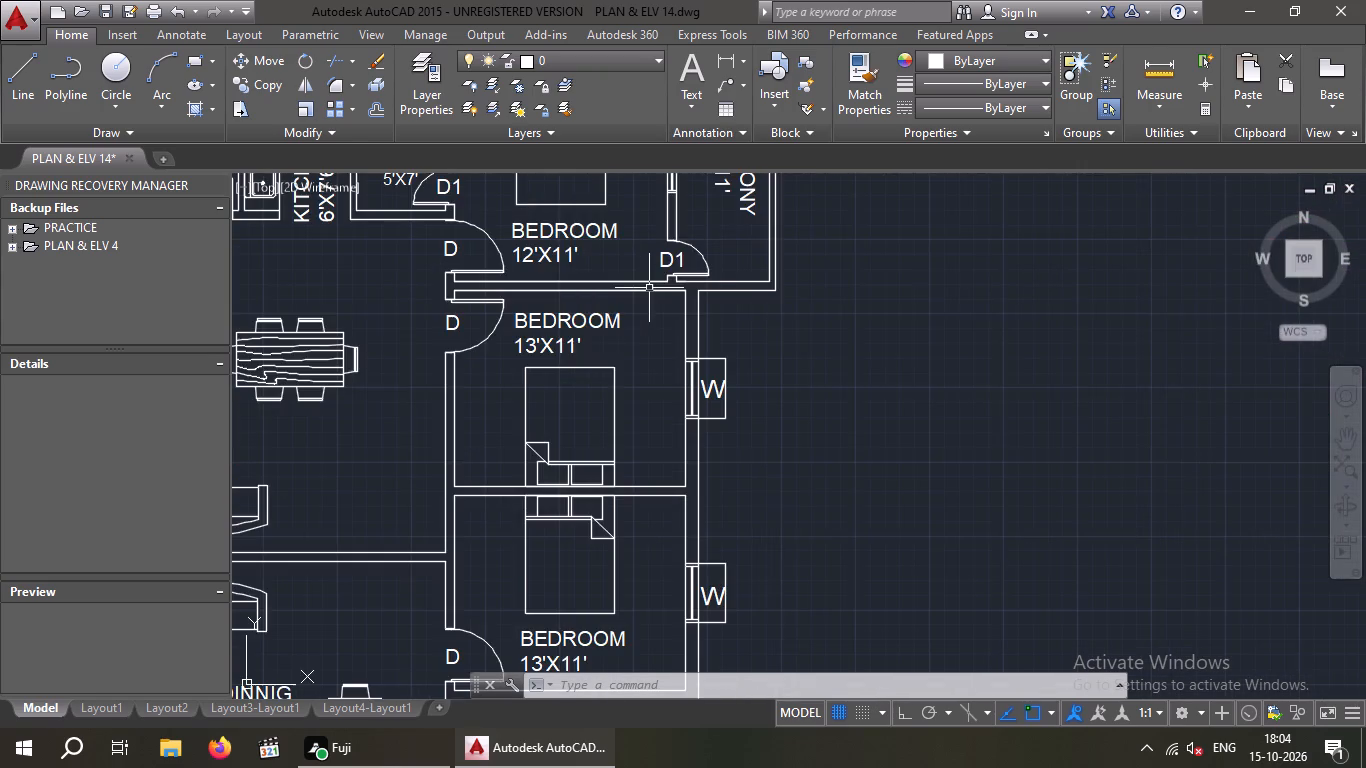
scroll(651, 288, "down", 2)
middle_click_drag(469, 265, 506, 262)
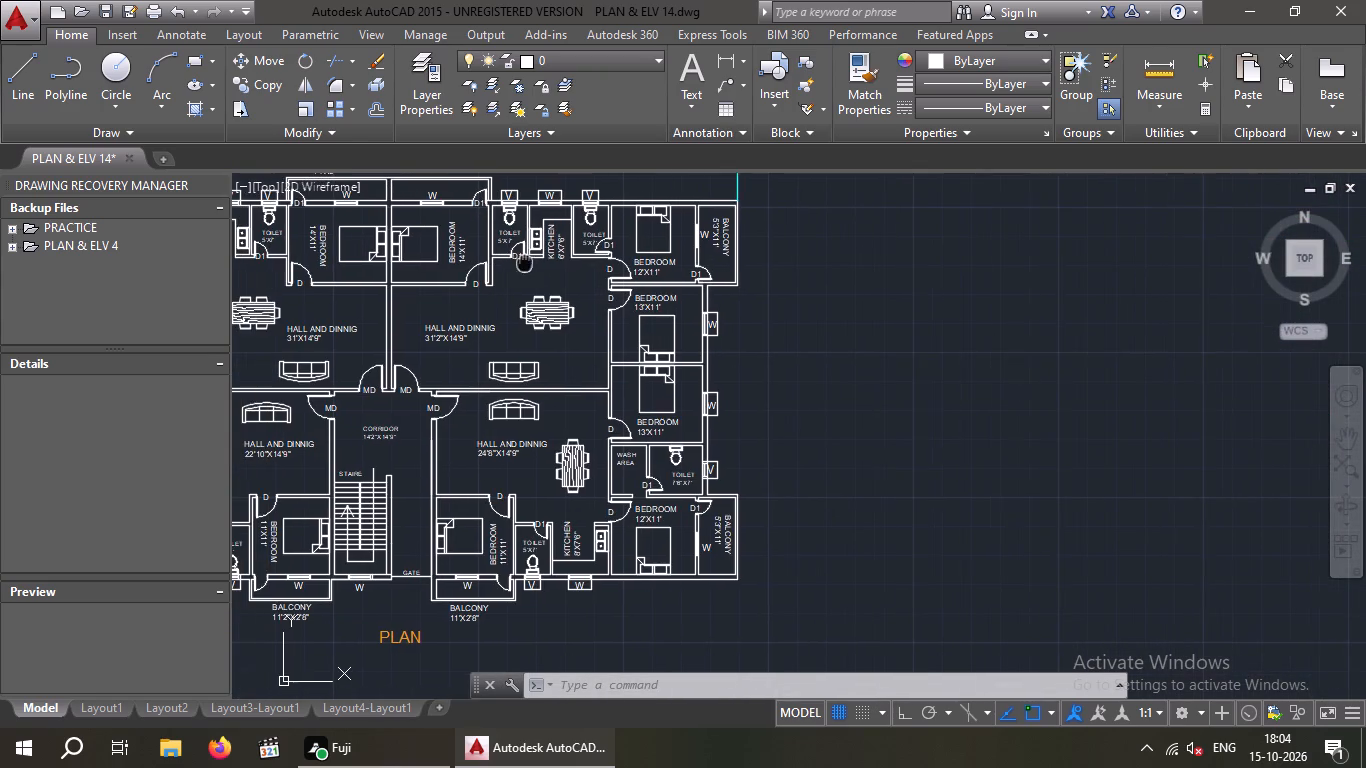
scroll(532, 235, "up", 4)
left_click_drag(489, 363, 475, 320)
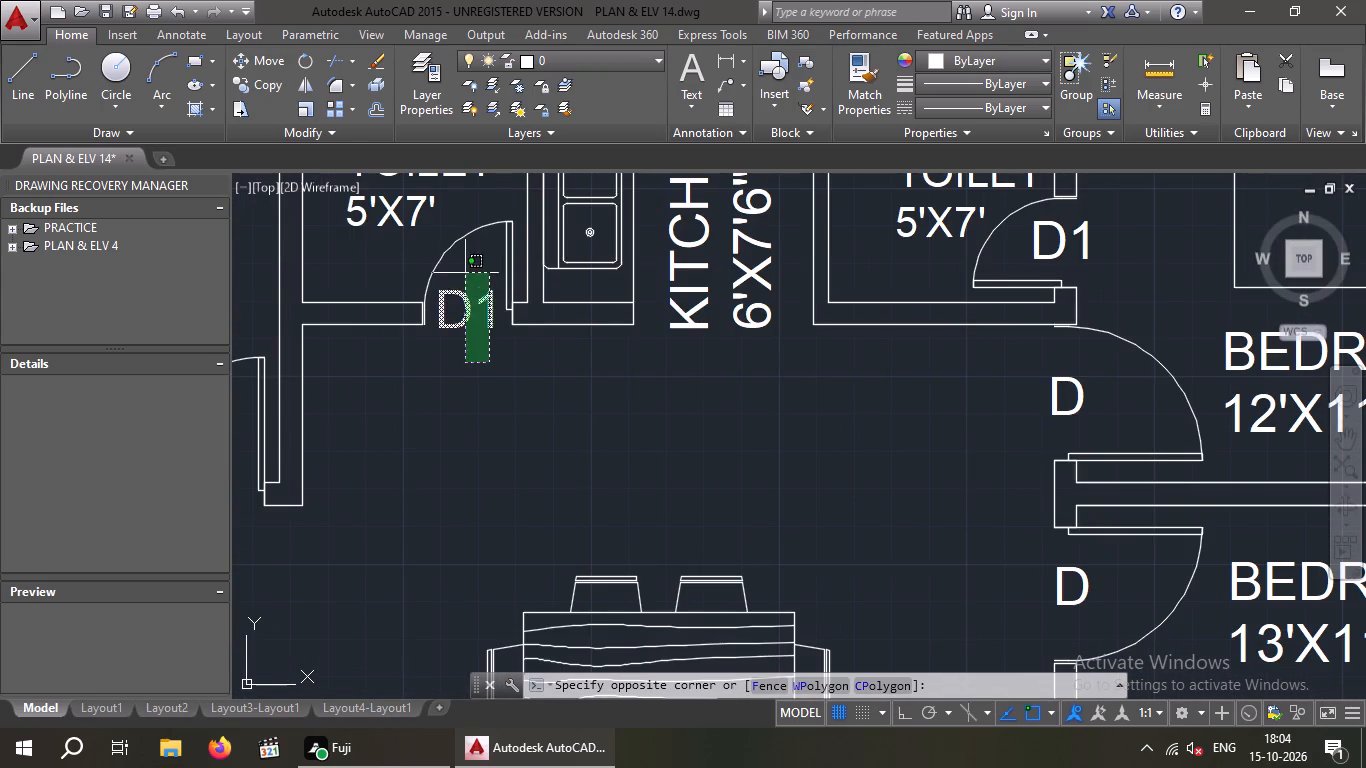
left_click(446, 247)
left_click(263, 81)
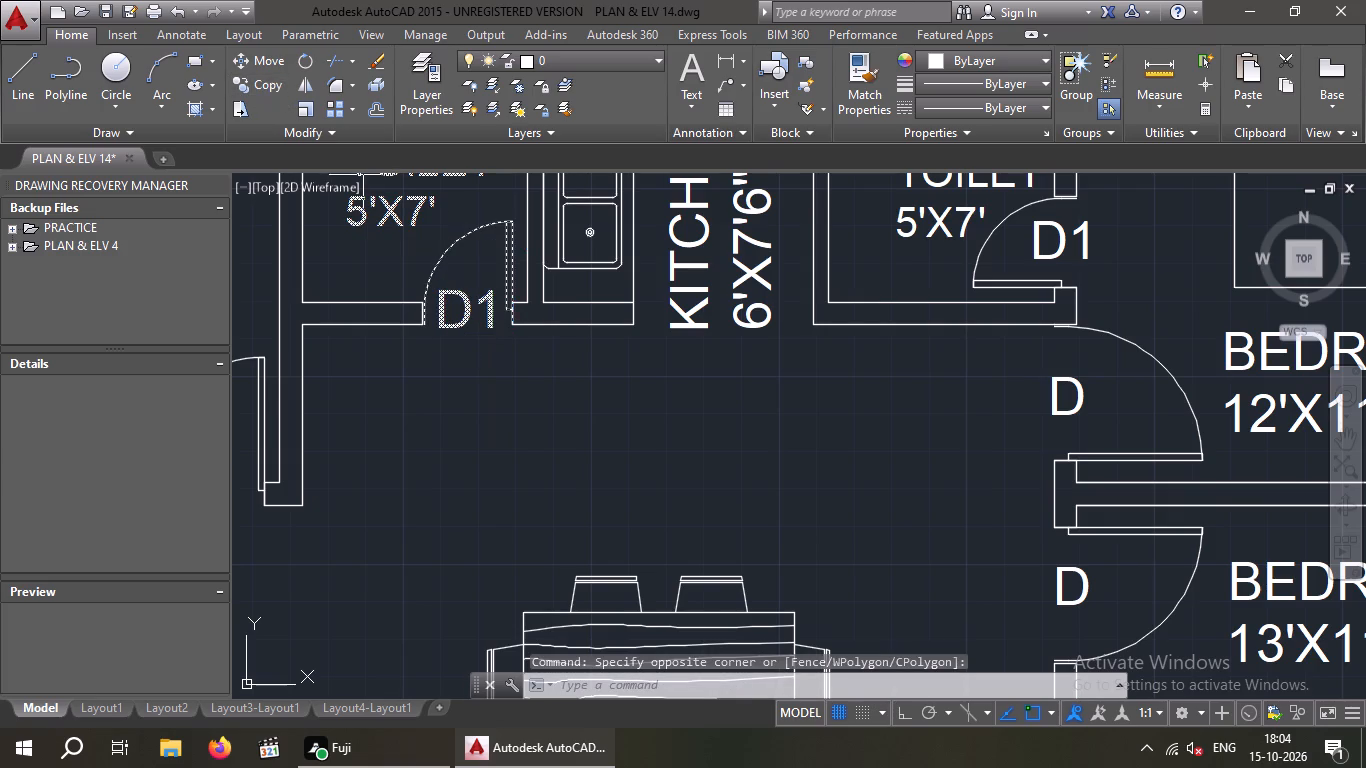
left_click(505, 322)
scroll(532, 348, "down", 3)
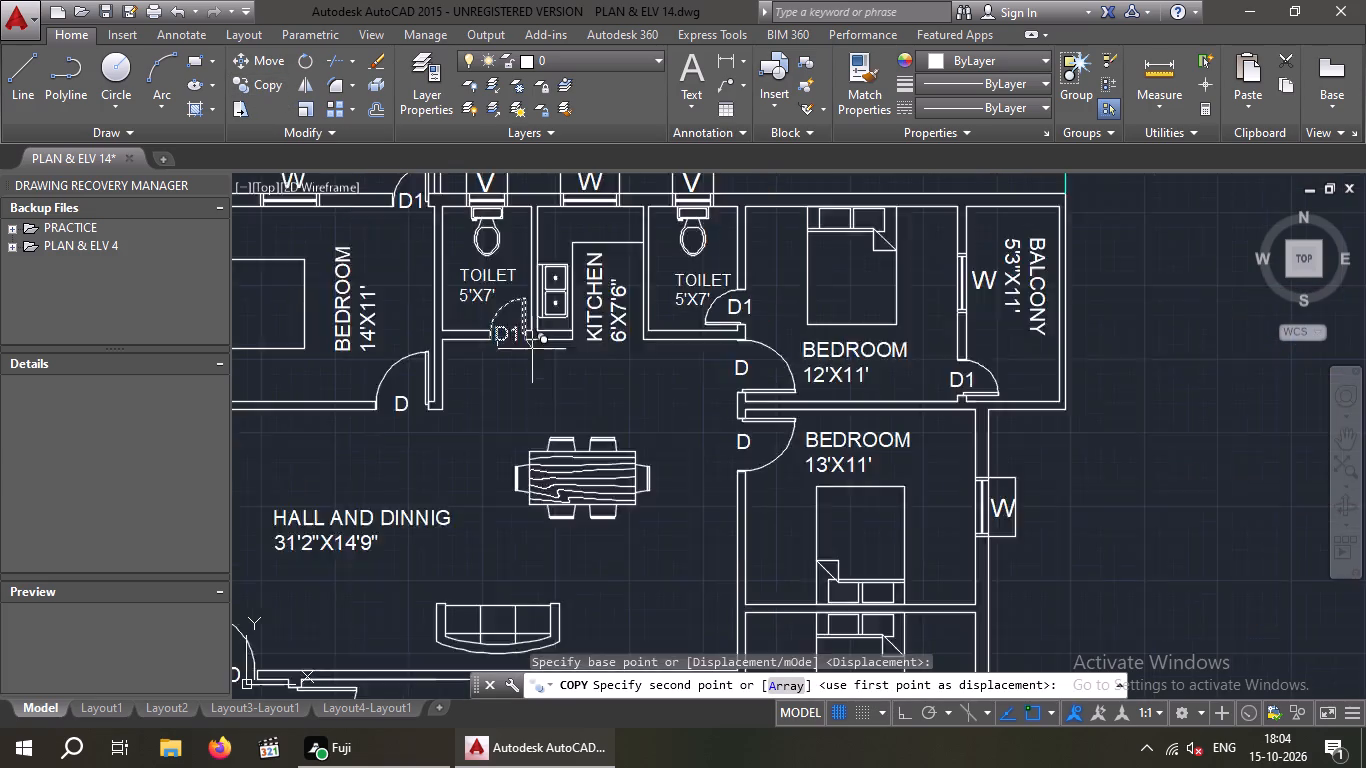
scroll(532, 350, "down", 5)
middle_click_drag(610, 369, 568, 206)
scroll(637, 439, "up", 2)
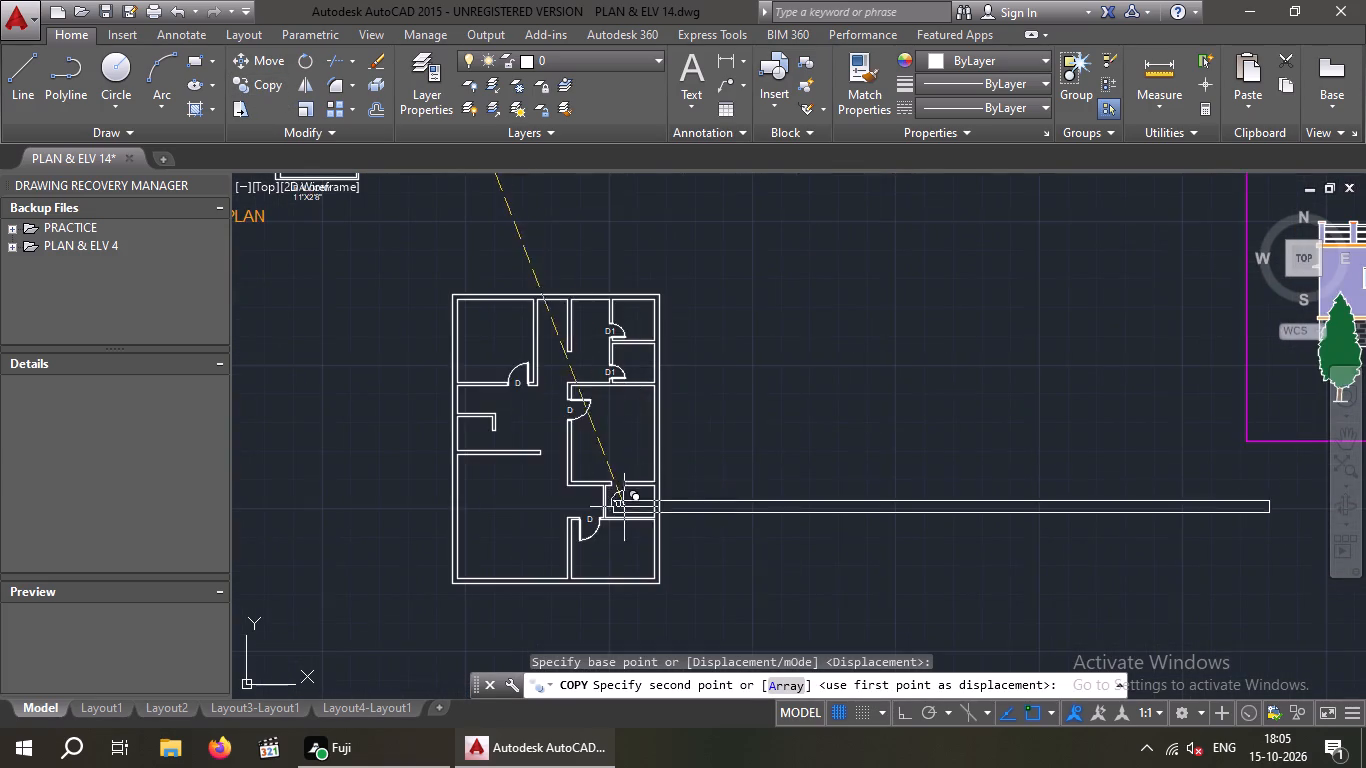
scroll(625, 493, "up", 6)
left_click(607, 395)
key("Escape")
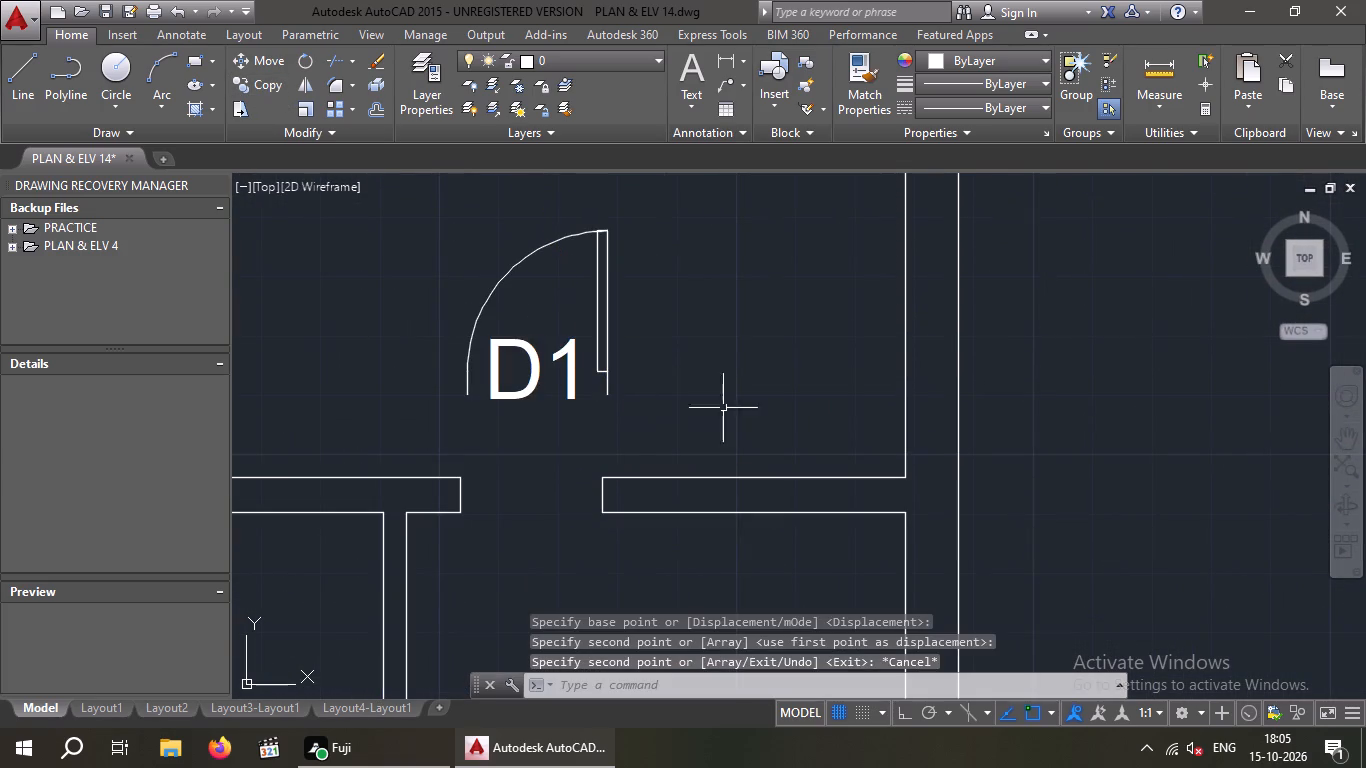
Flip the copied D1 door in both directions so it hinges on the west and swings south.
left_click(607, 344)
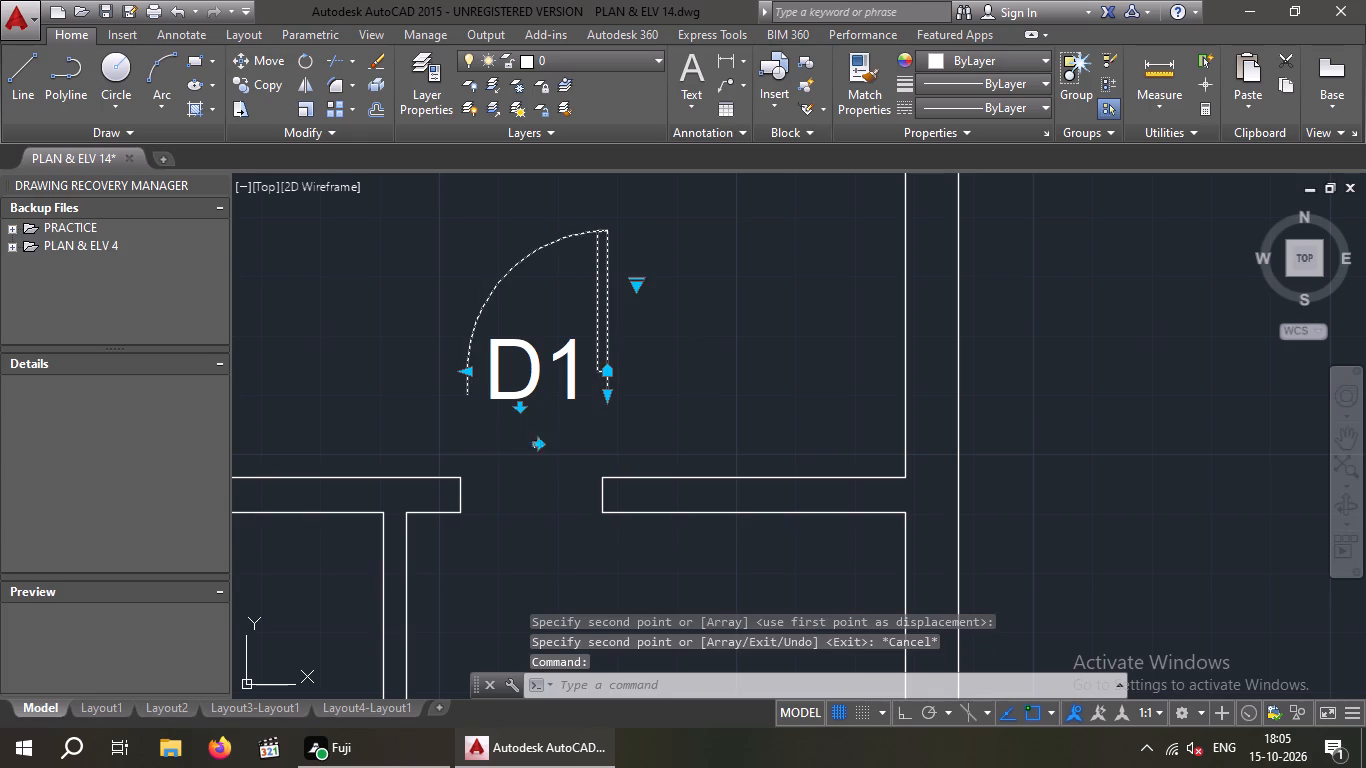
left_click(538, 445)
left_click(556, 409)
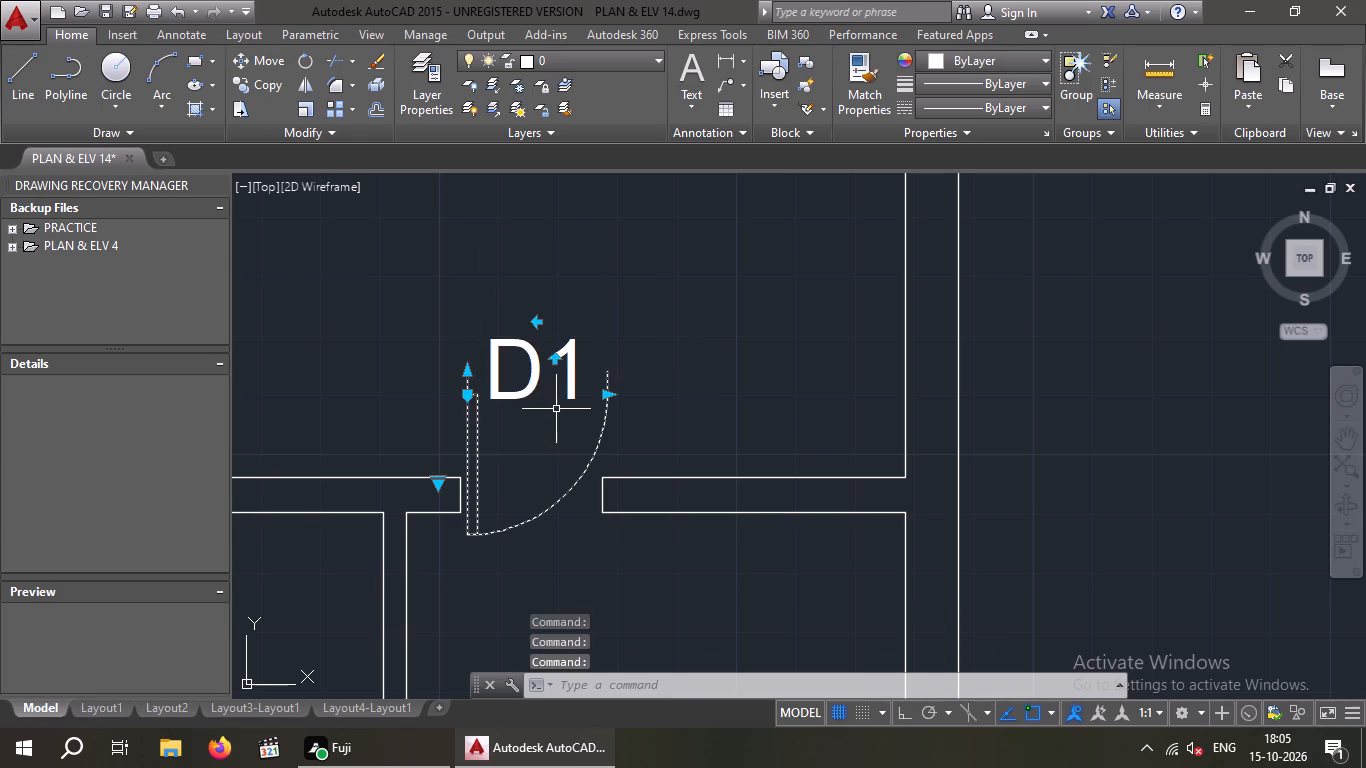
Move the flipped door and its D1 label into the middle east room's south wall opening, snapping to the west jamb's upper corner.
left_click_drag(577, 430, 532, 395)
left_click_drag(523, 352, 500, 349)
left_click(267, 59)
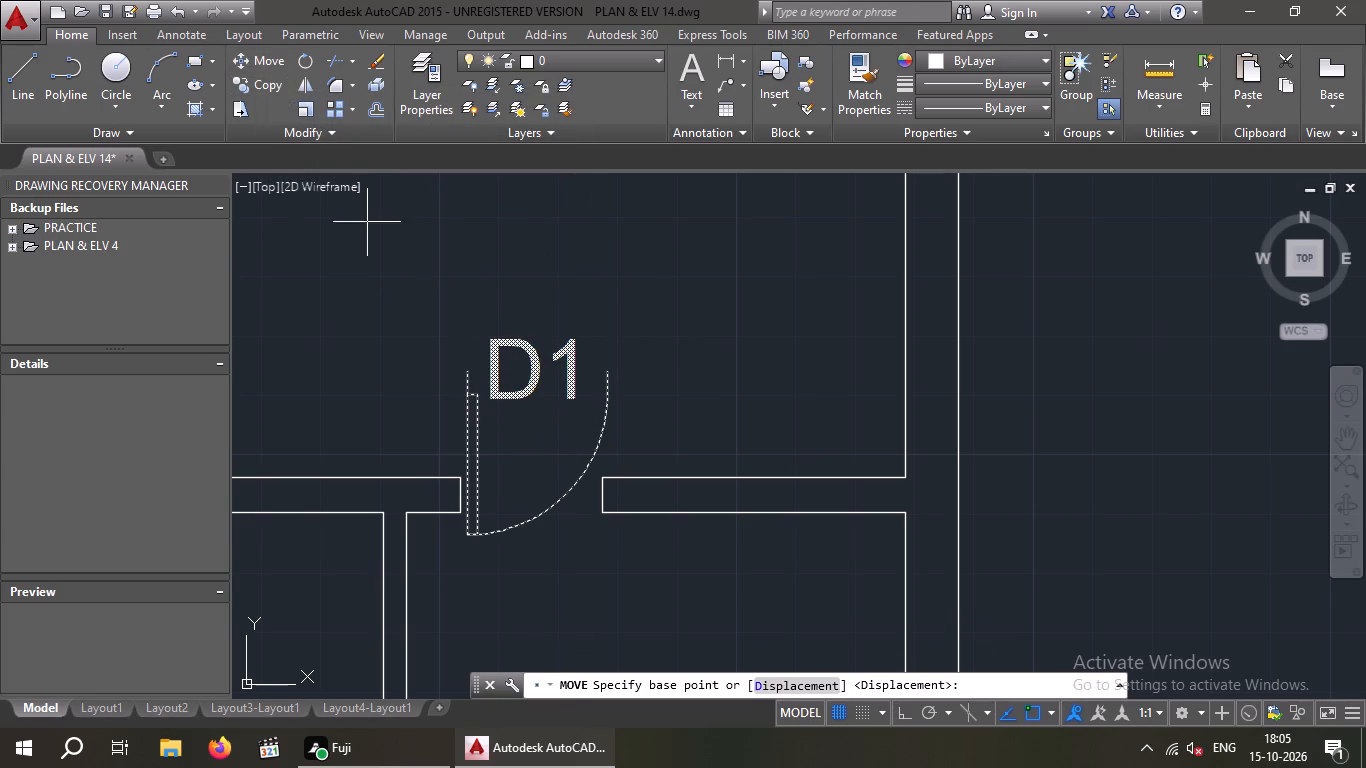
left_click(470, 367)
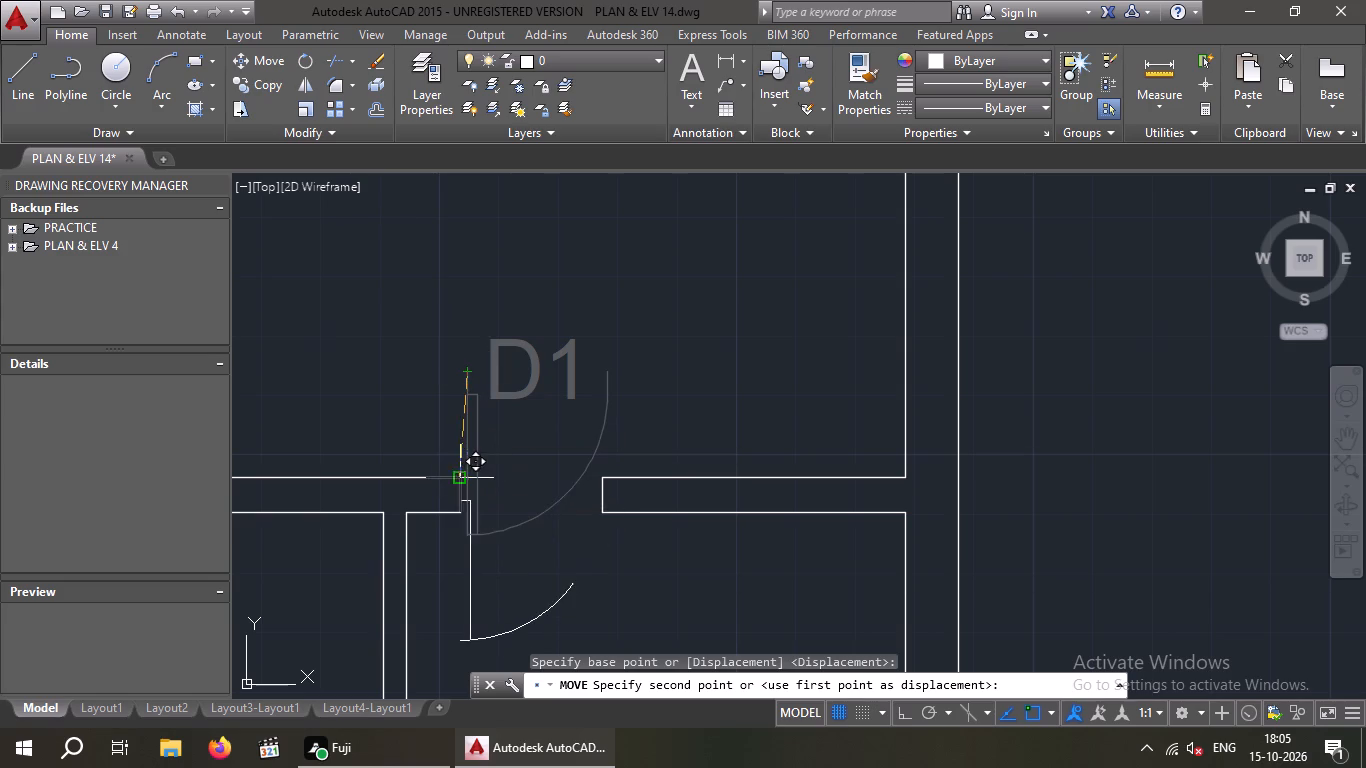
scroll(458, 480, "up", 3)
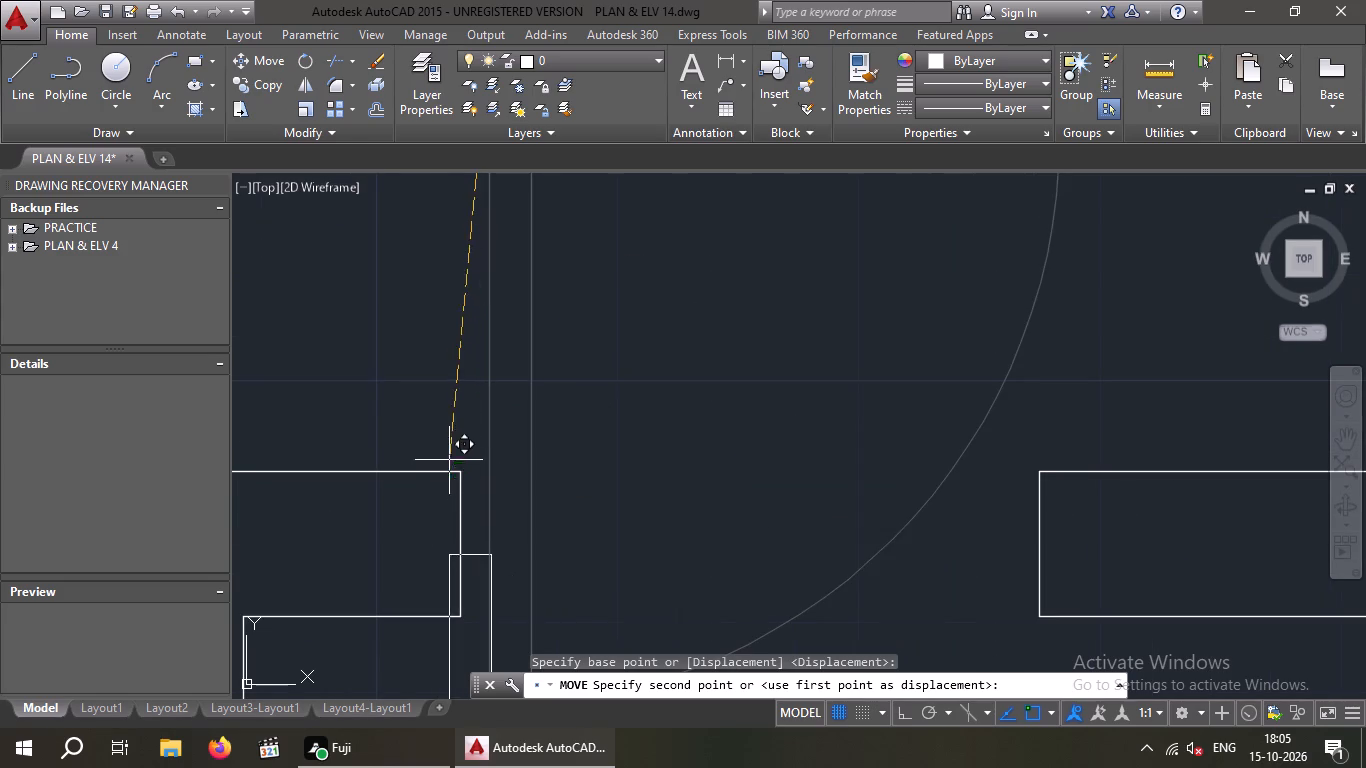
left_click(462, 473)
key("Escape")
Review the whole new plan and its placed doors, ending at the south outer wall.
scroll(522, 409, "down", 6)
middle_click_drag(601, 377, 598, 310)
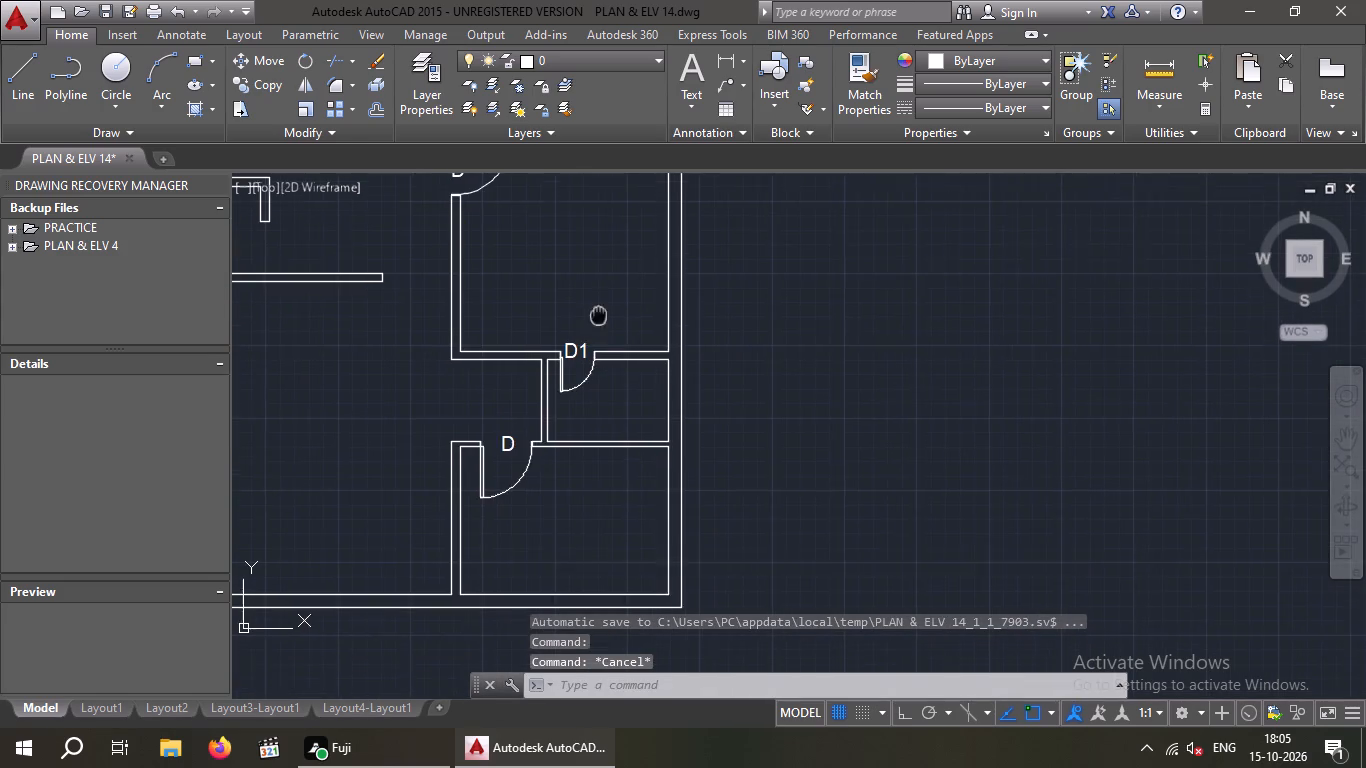
middle_click_drag(598, 310, 598, 298)
scroll(606, 290, "down", 2)
middle_click_drag(605, 421, 699, 419)
middle_click_drag(672, 445, 641, 560)
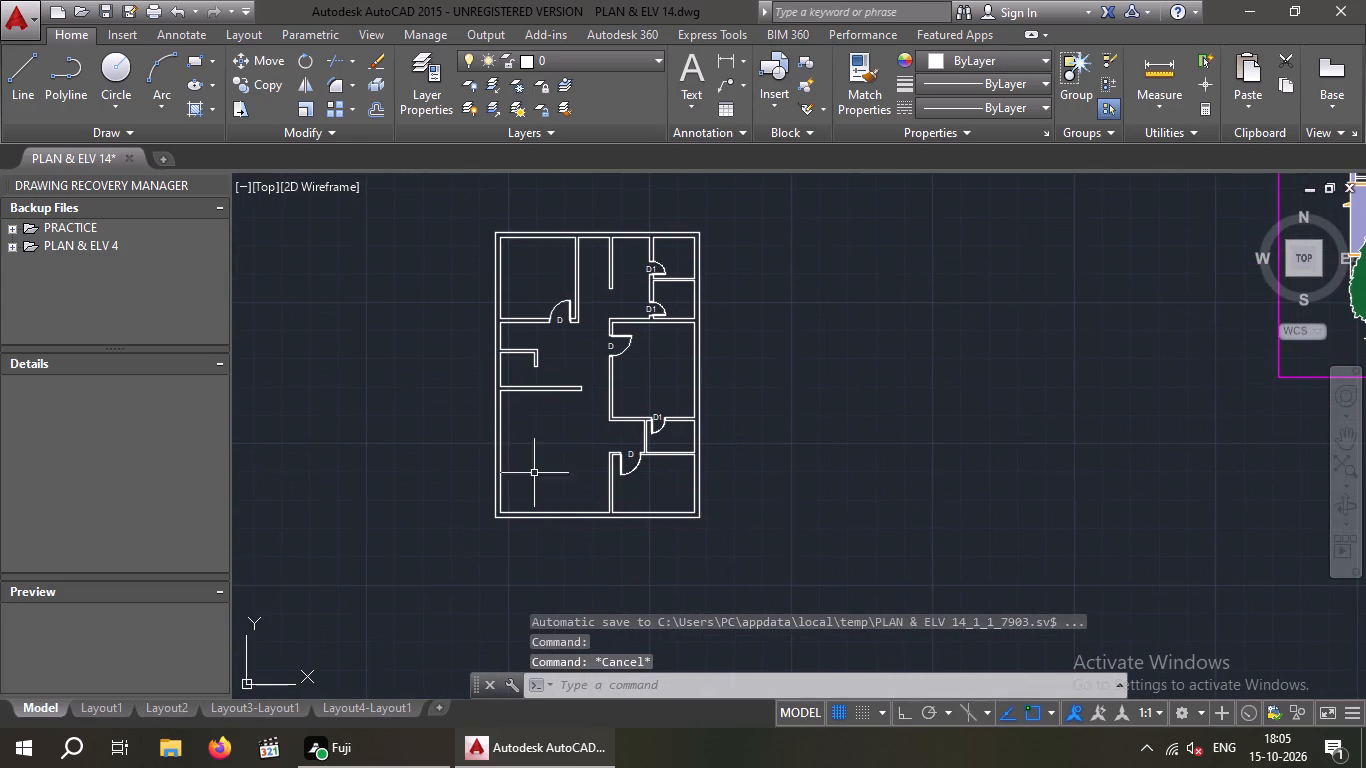
middle_click_drag(526, 381, 545, 428)
middle_click_drag(543, 465, 538, 403)
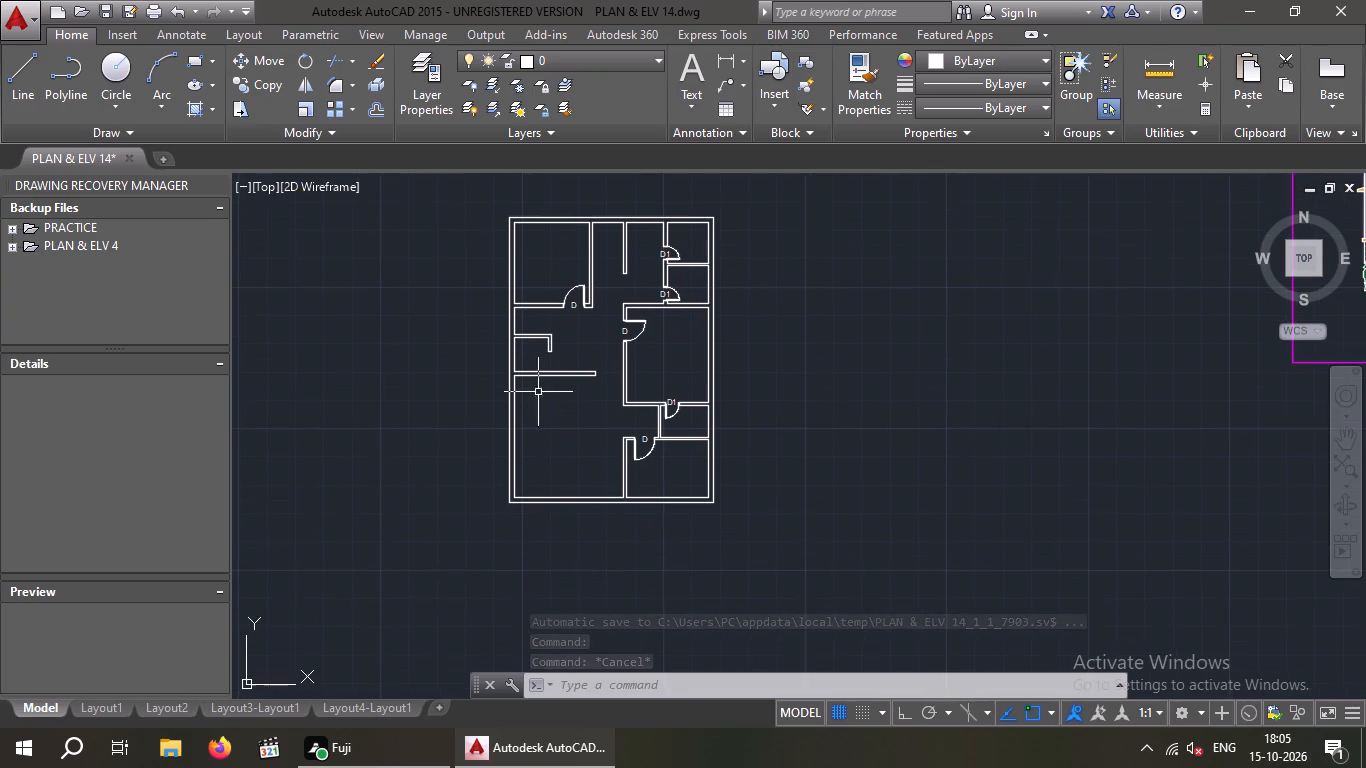
scroll(597, 525, "up", 3)
middle_click(608, 494)
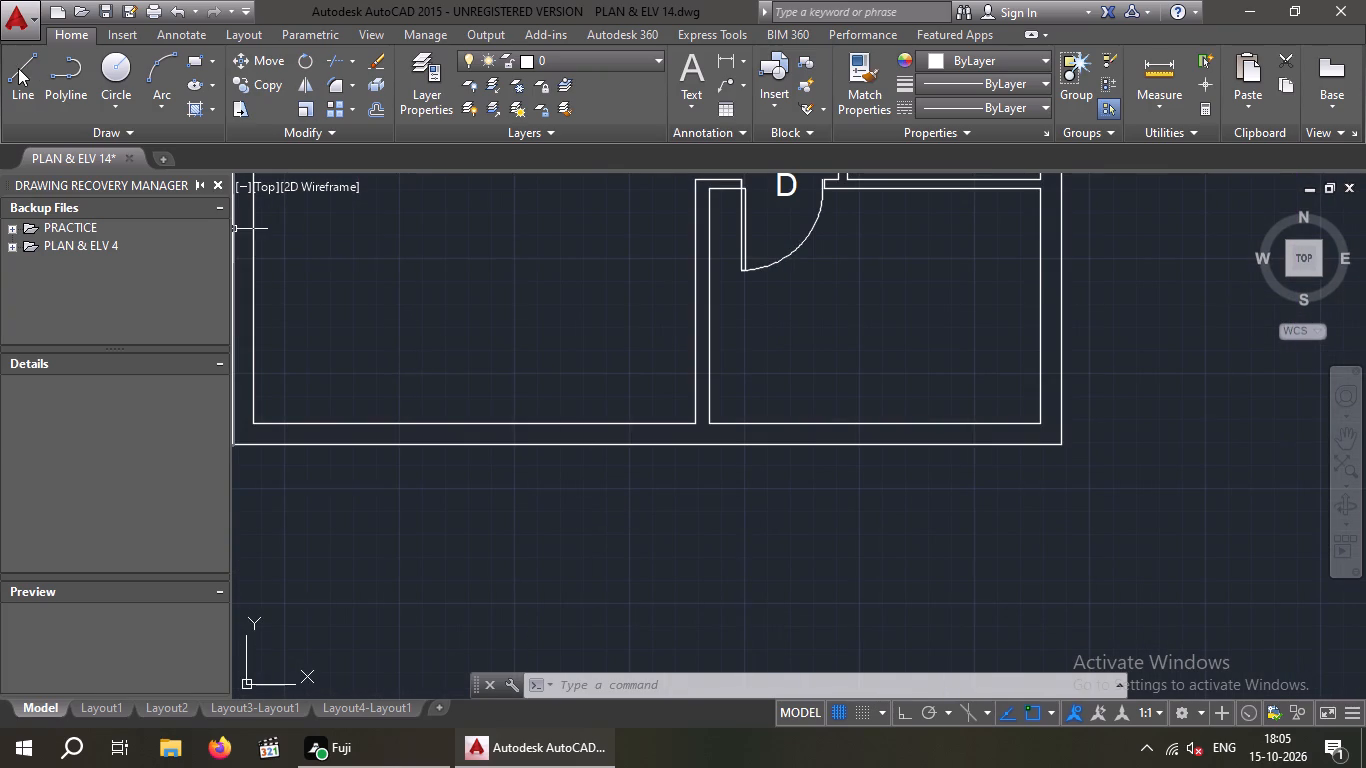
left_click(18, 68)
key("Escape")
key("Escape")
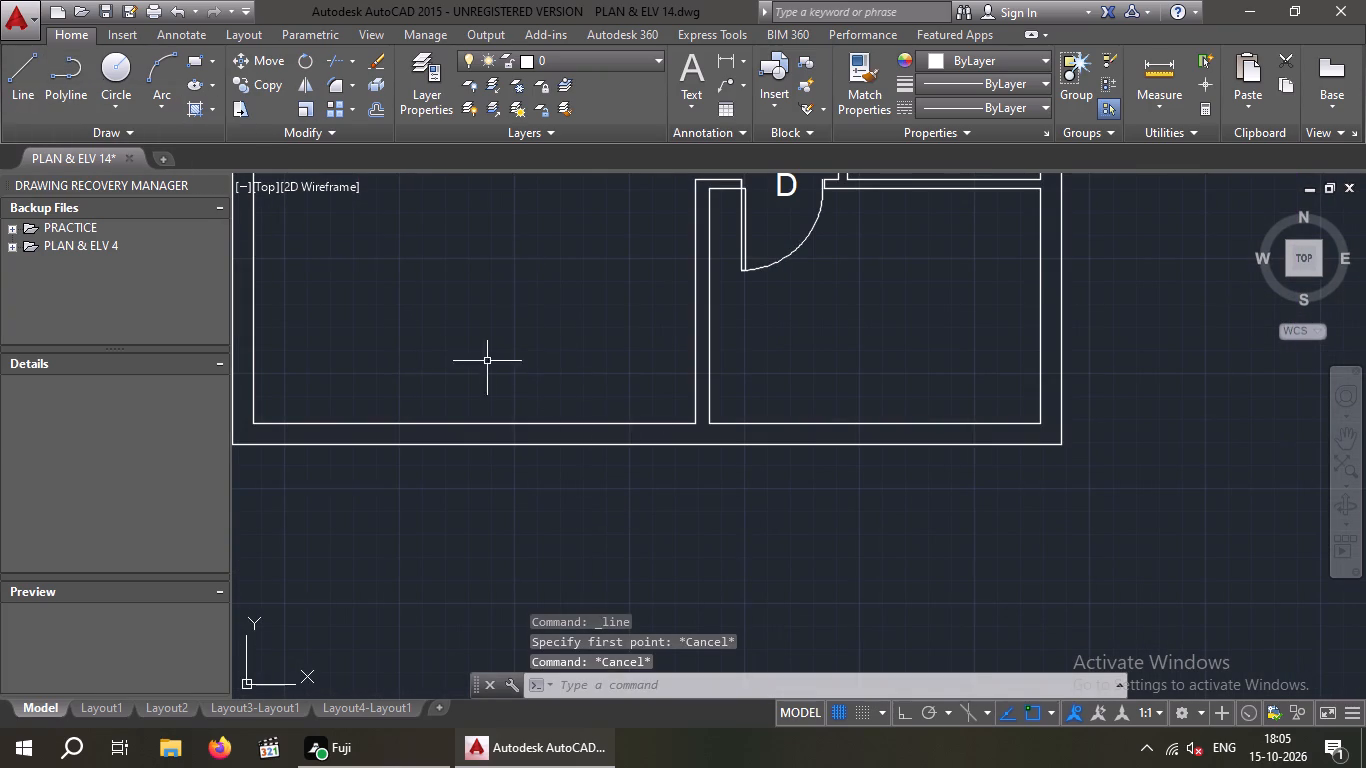
Draw a short line across the south outer wall in line with the west face of the southeast room's partition.
left_click(14, 73)
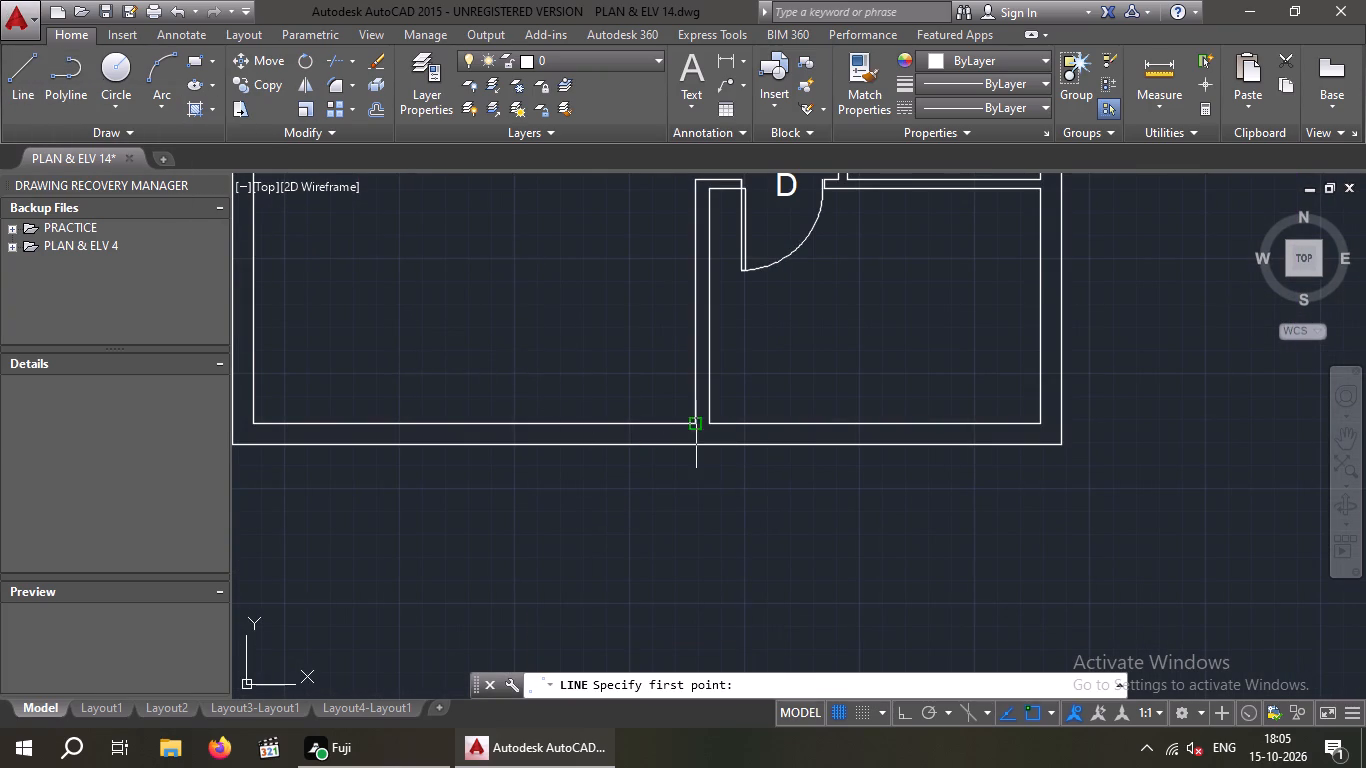
left_click_drag(698, 426, 708, 453)
left_click(697, 447)
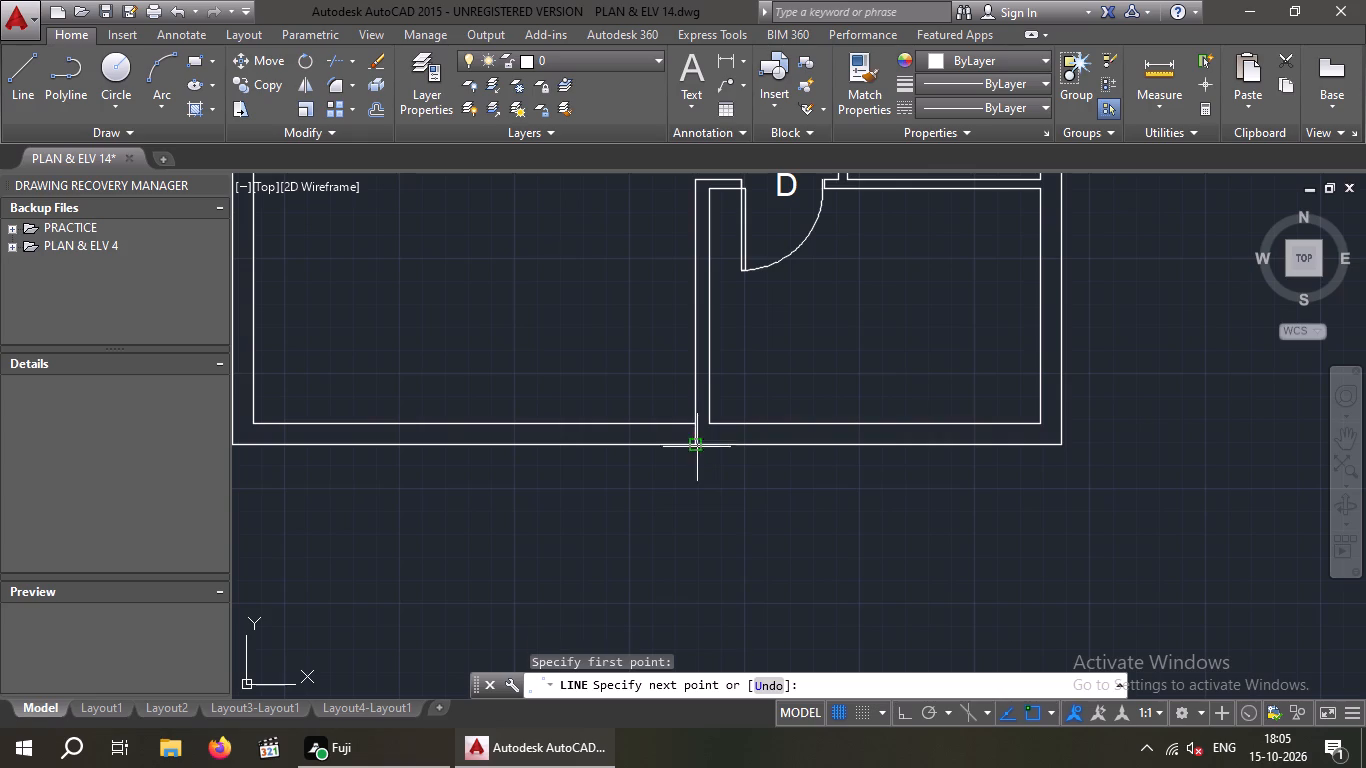
key("Escape")
Offset the short line across the south outer wall 2' to the west.
key("o")
key("Return")
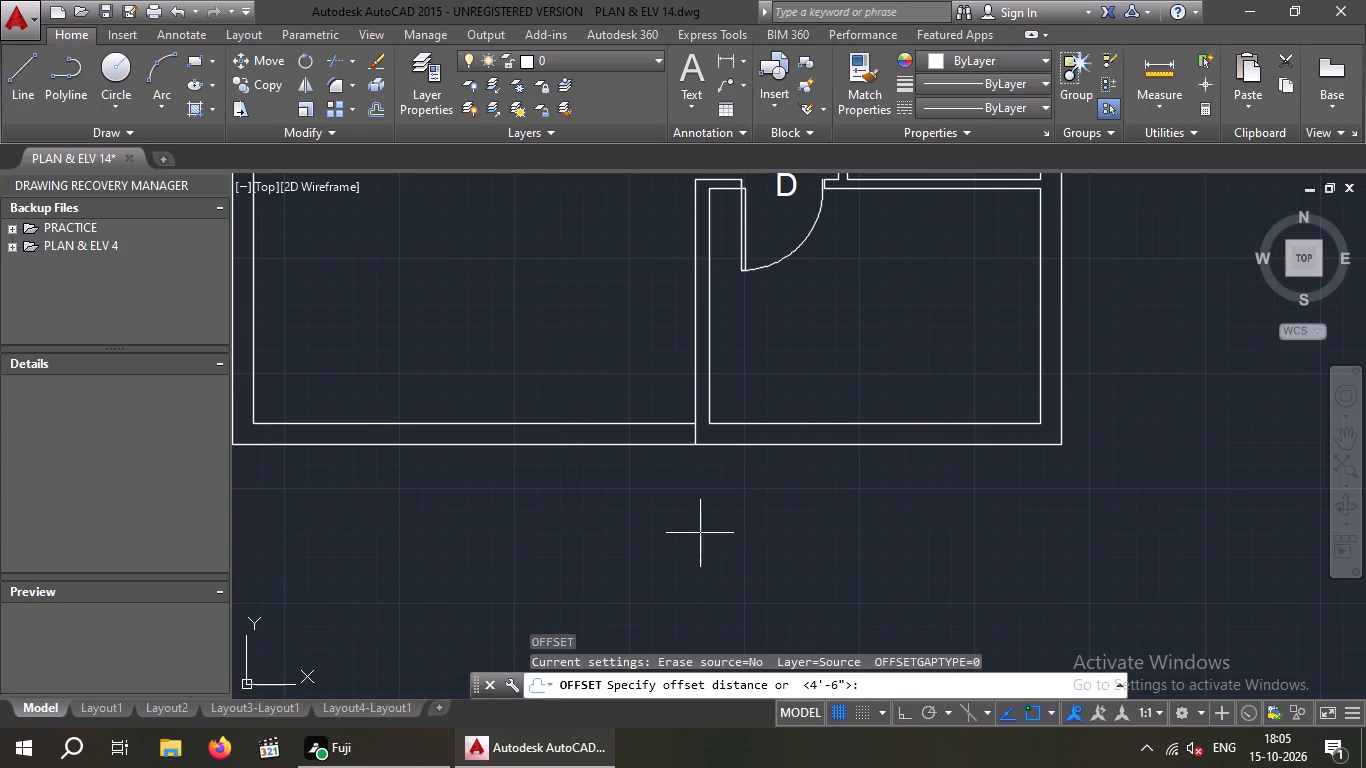
type("2'")
key("Return")
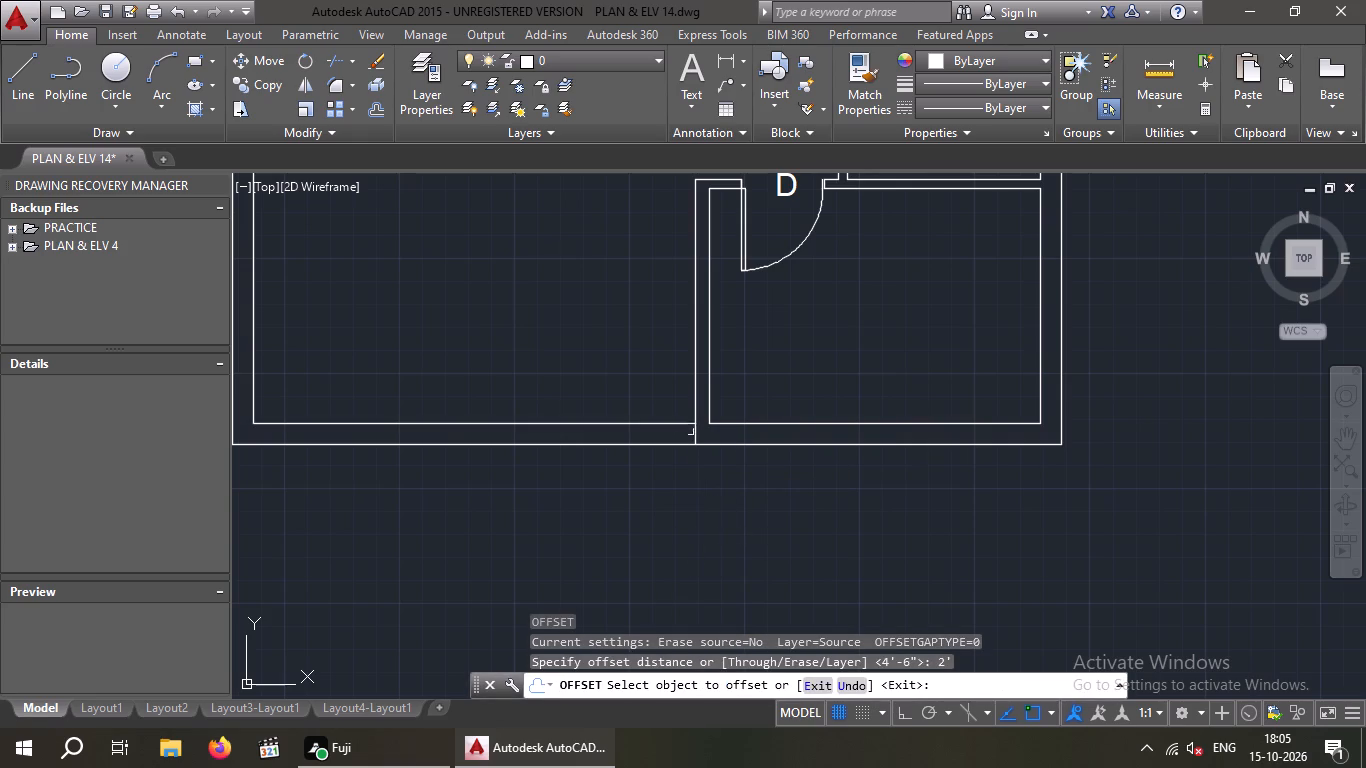
left_click_drag(694, 435, 628, 447)
left_click(561, 453)
key("Escape")
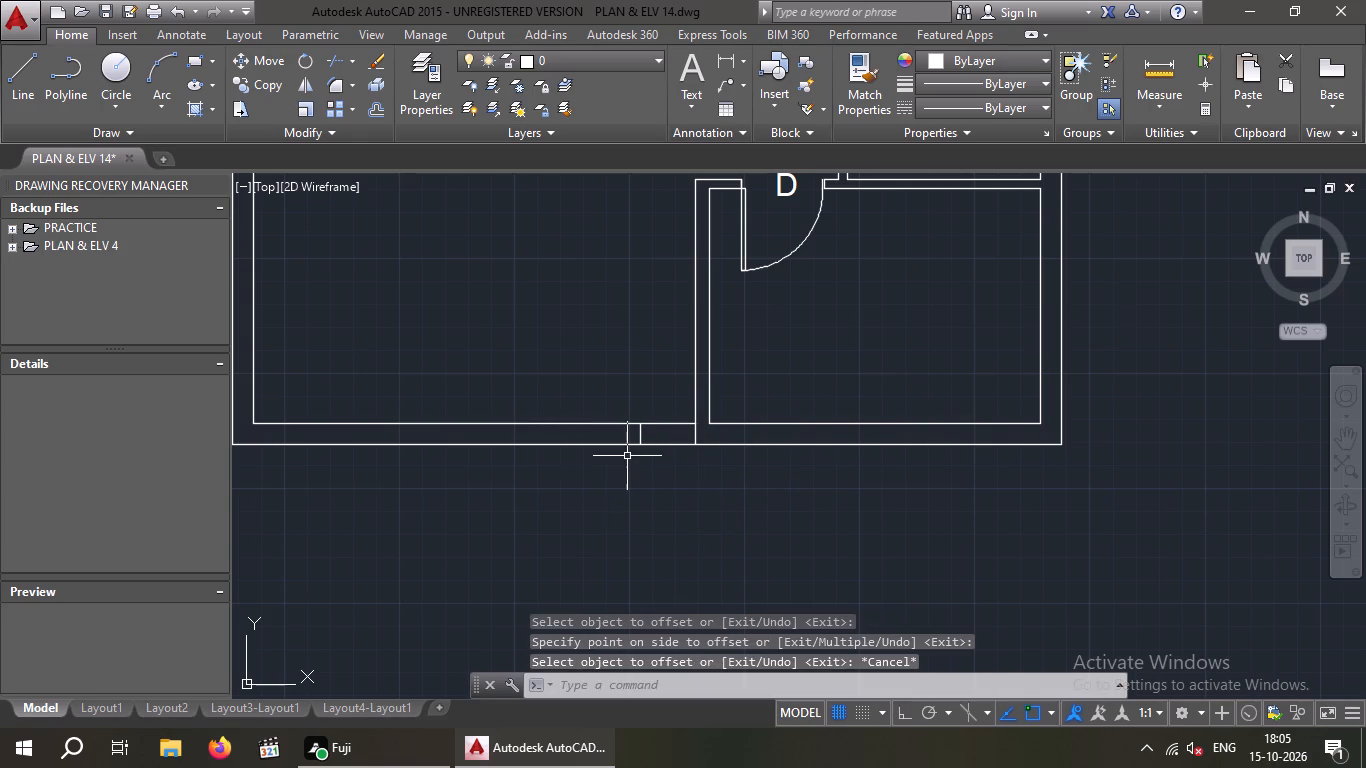
Offset the new short line in the south outer wall 3'6" further west to mark the main door's opening.
key("o")
key("Return")
key("3")
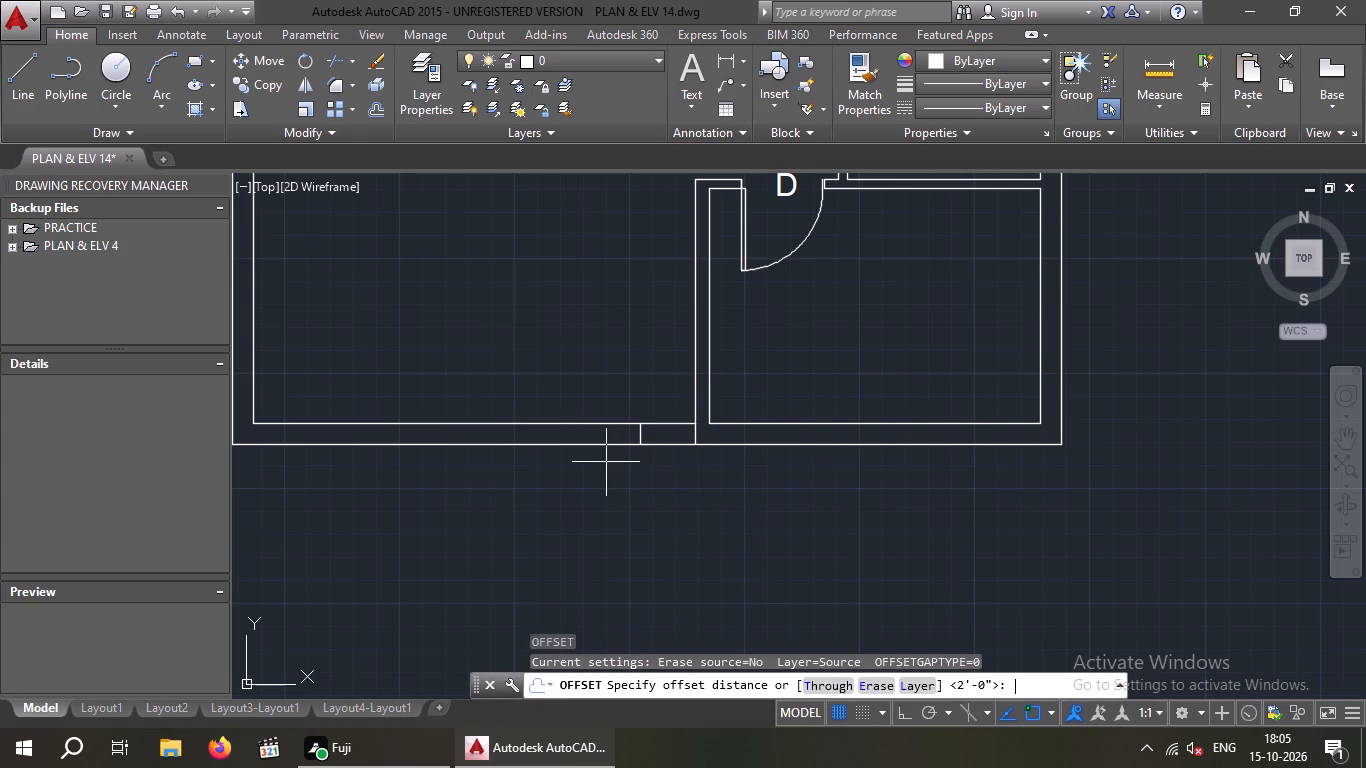
type("'6")
key("shift+quotedbl")
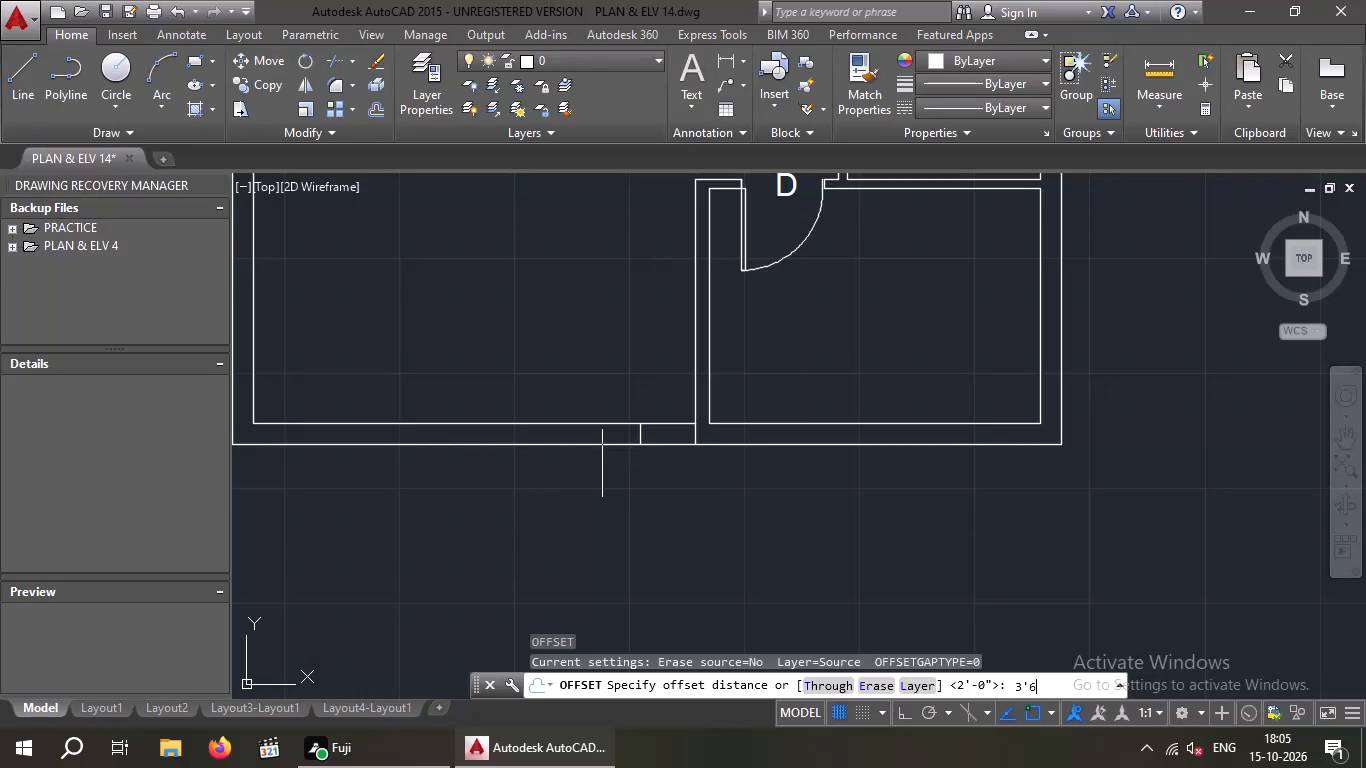
key("Return")
left_click_drag(639, 438, 589, 447)
left_click(518, 463)
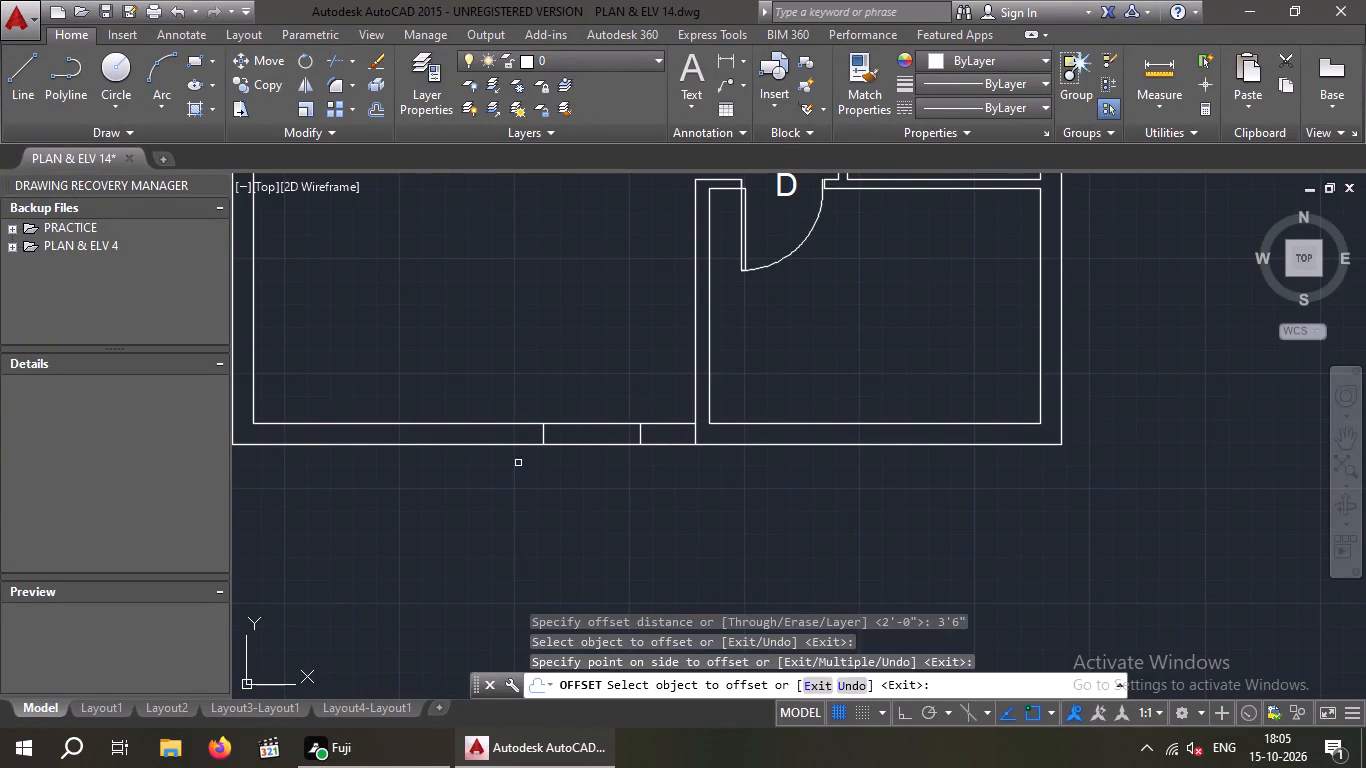
key("Escape")
Trim the south outer wall's two lines between the jamb lines to open the main door opening.
key("t")
key("r")
key("space")
key("space")
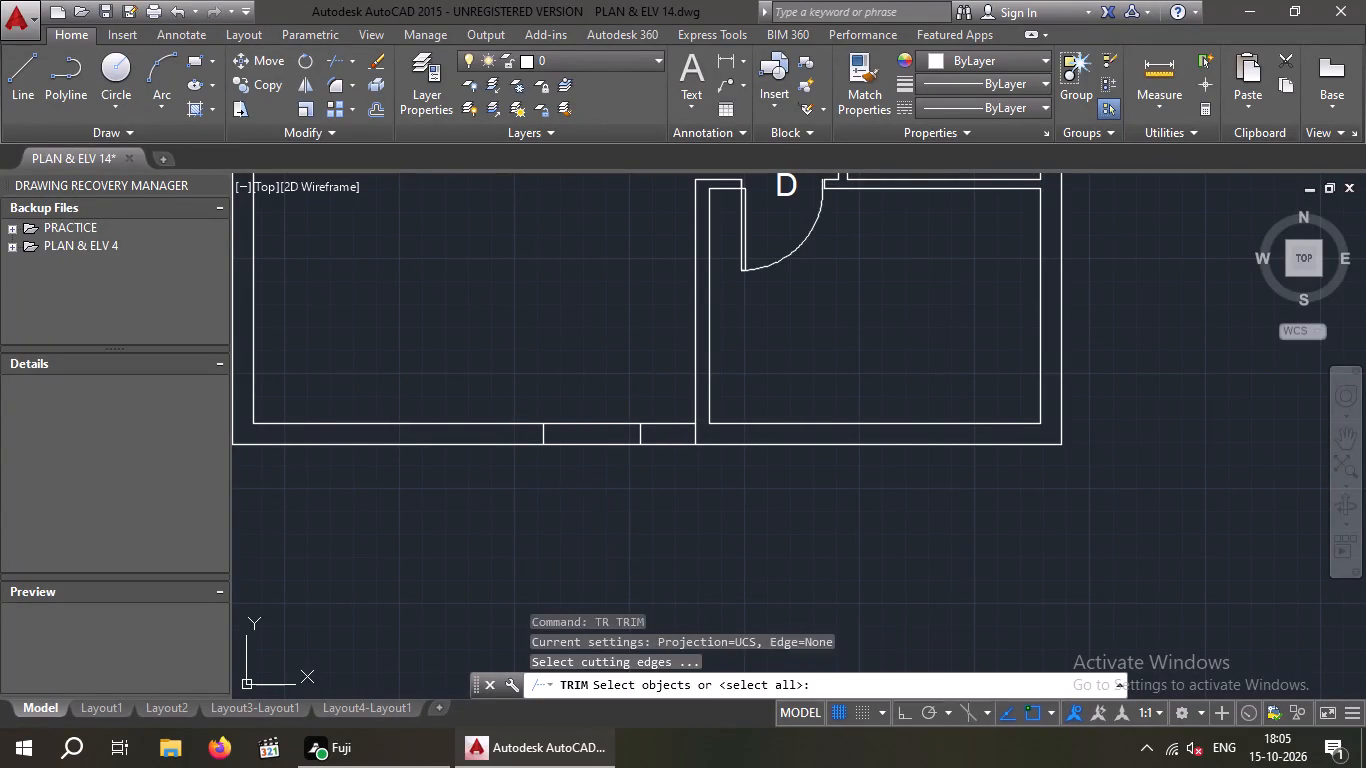
left_click_drag(612, 506, 594, 461)
left_click(582, 397)
key("Escape")
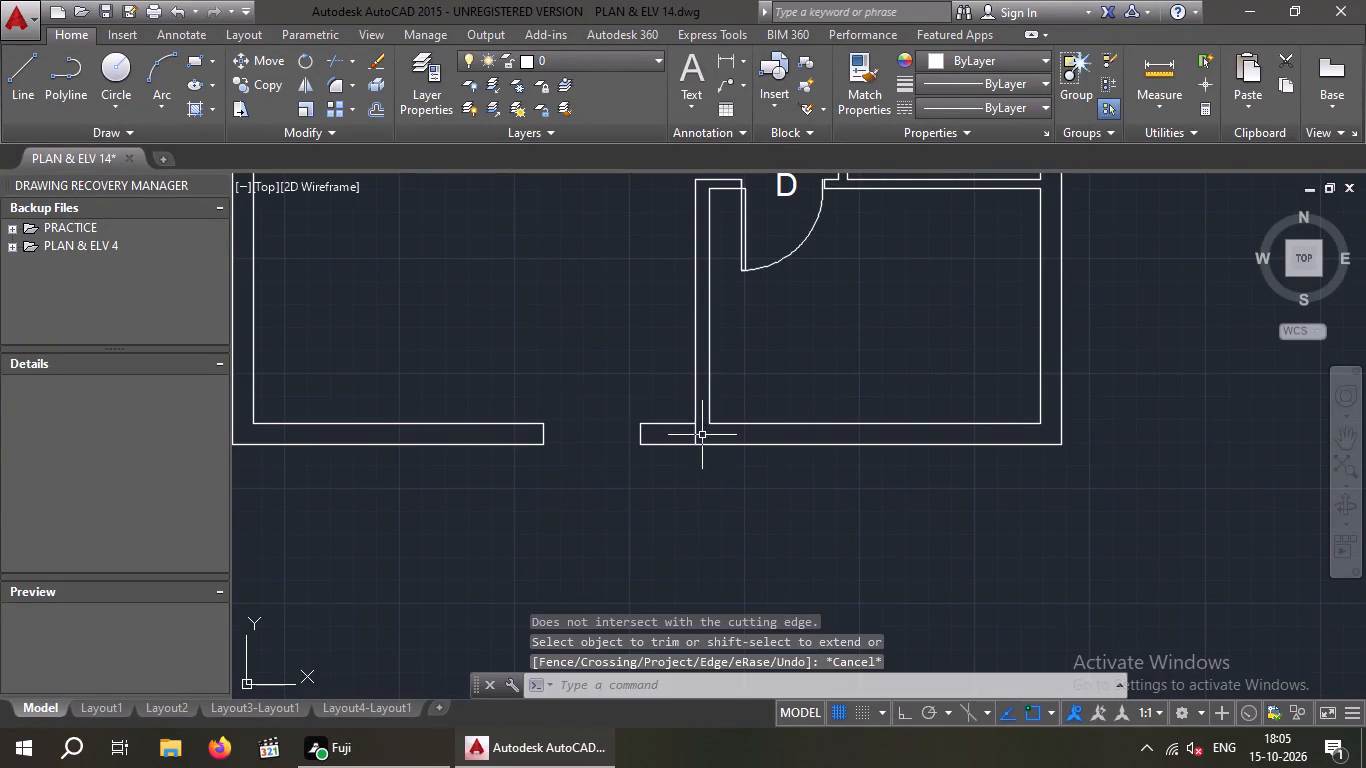
Delete the leftover short construction line across the south outer wall beside the southeast room's partition.
scroll(696, 434, "up", 3)
left_click_drag(725, 428, 665, 455)
left_click(654, 454)
key("Delete")
Copy the west MD door and label from the apartment corridor's north wall into the new opening, snapping to the east jamb's lower corner.
scroll(644, 457, "down", 3)
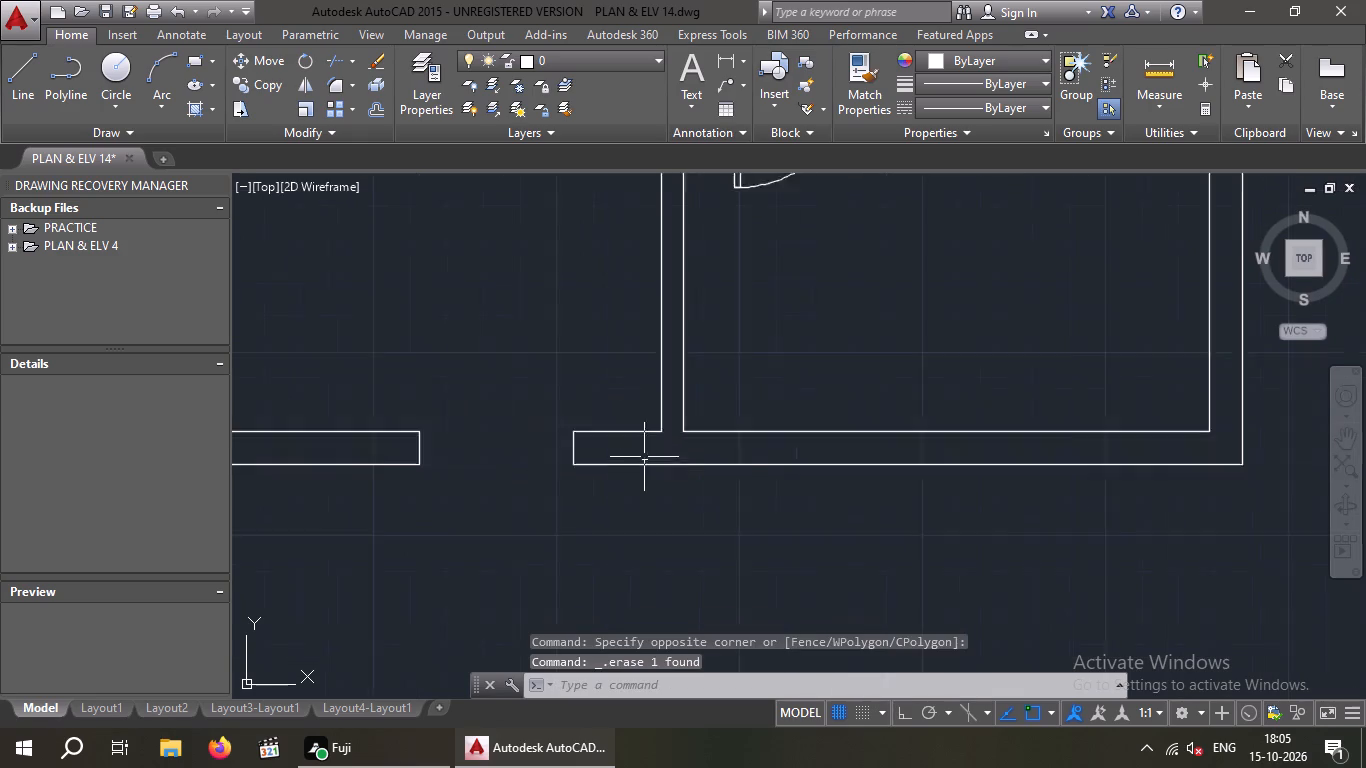
scroll(631, 474, "down", 2)
middle_click_drag(617, 489, 600, 568)
scroll(487, 435, "down", 2)
middle_click_drag(508, 447, 524, 483)
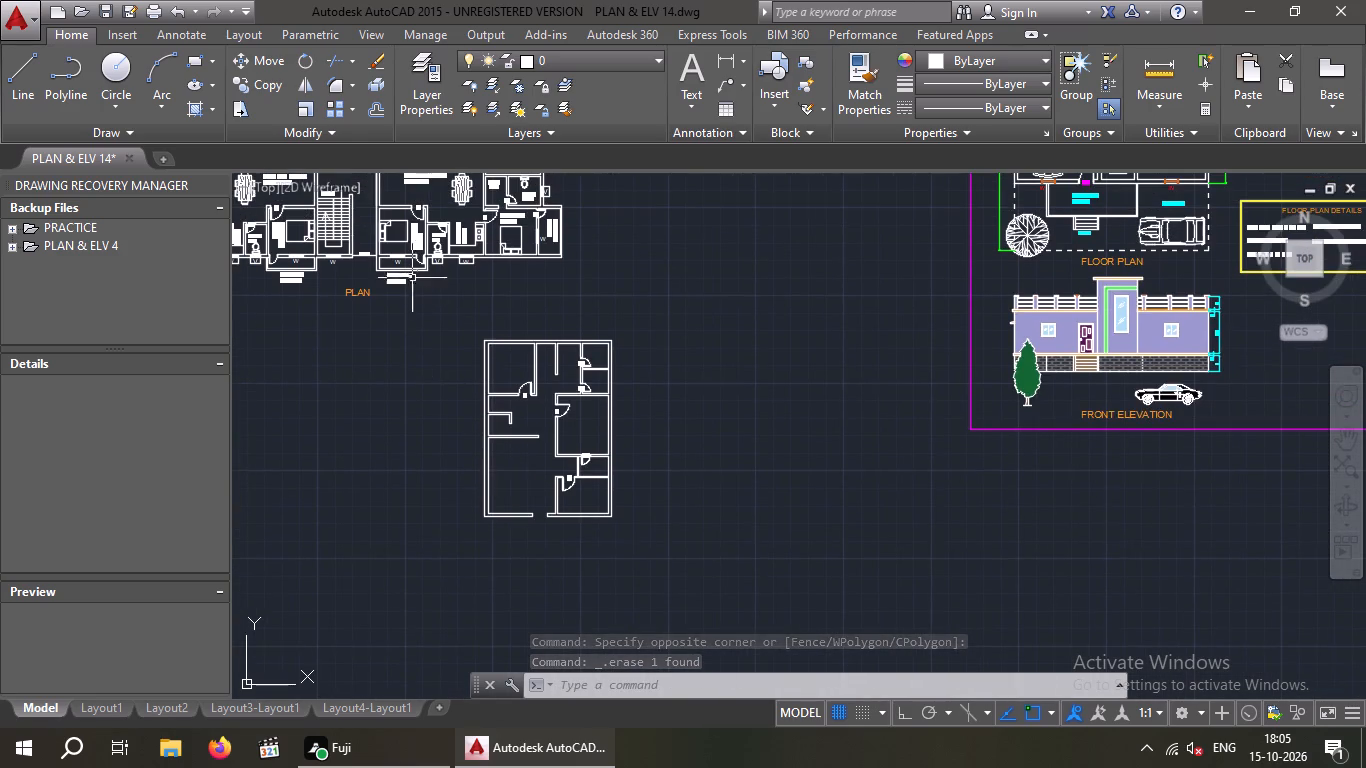
middle_click_drag(437, 383, 453, 464)
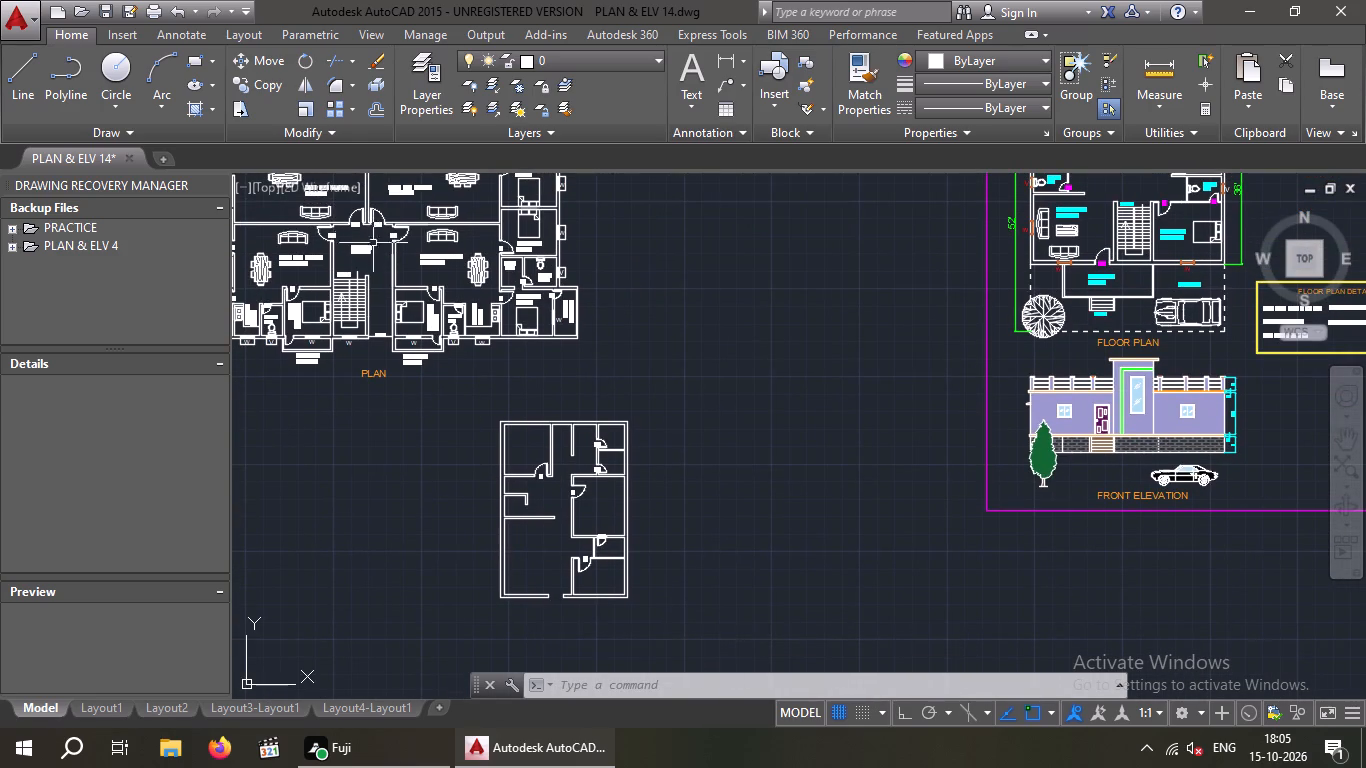
middle_click(383, 279)
middle_click_drag(384, 280, 407, 360)
middle_click_drag(979, 237, 615, 587)
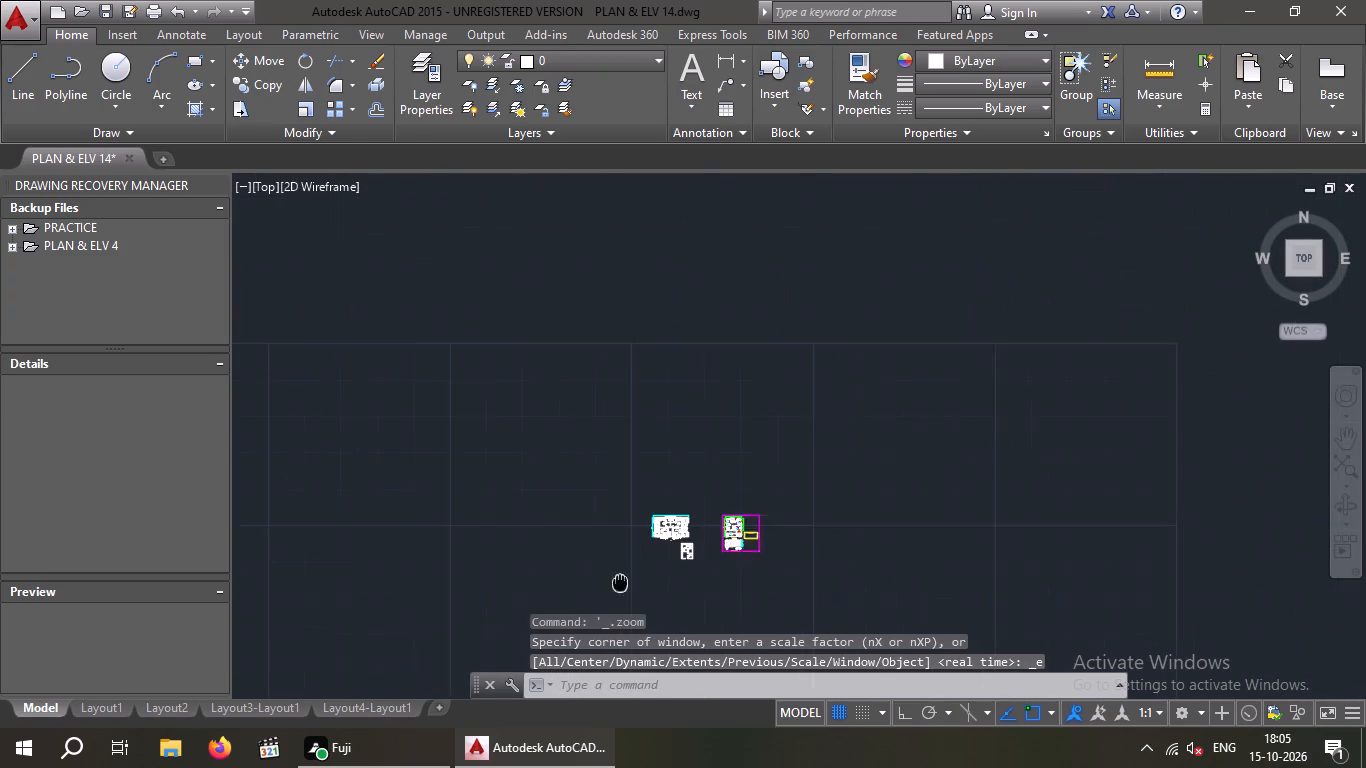
middle_click_drag(615, 587, 613, 590)
scroll(669, 544, "up", 8)
middle_click_drag(597, 526, 952, 219)
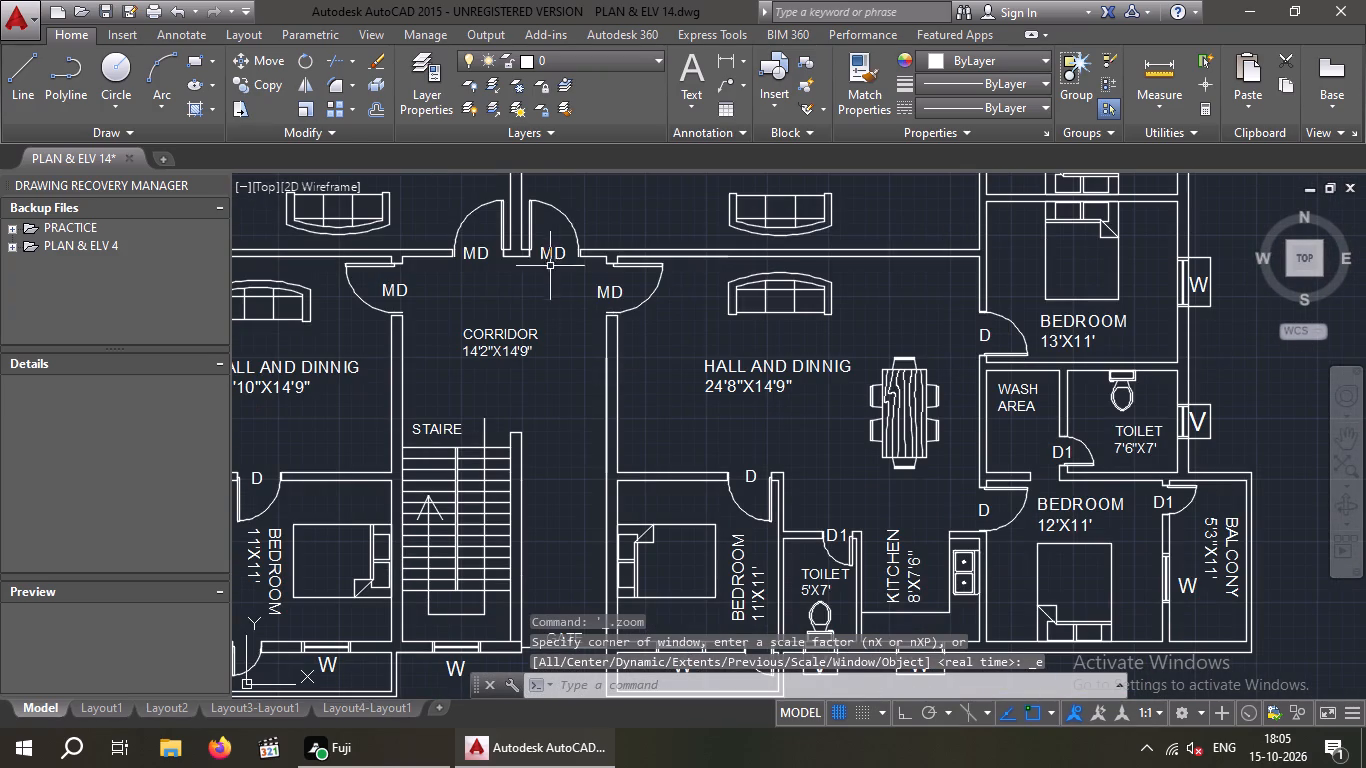
middle_click_drag(472, 257, 472, 384)
scroll(472, 401, "up", 2)
left_click_drag(502, 399, 484, 355)
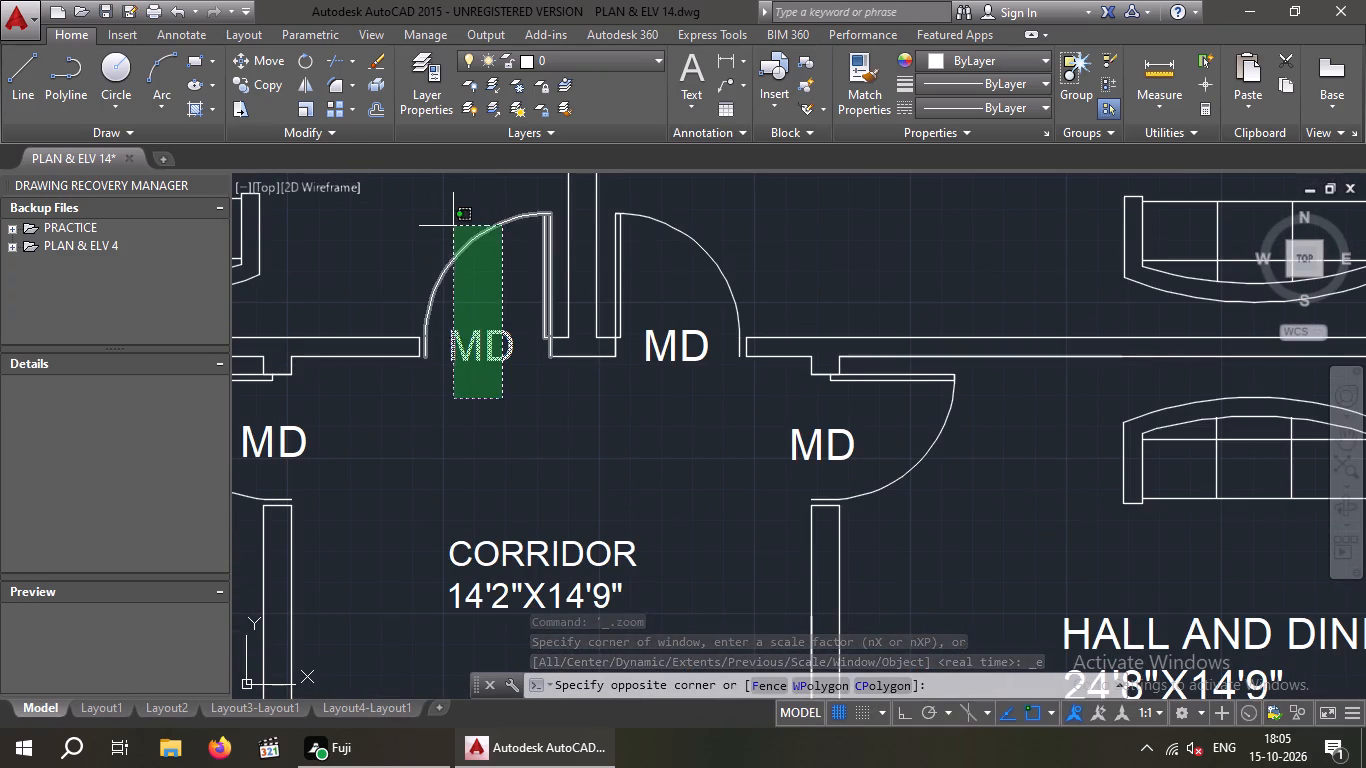
left_click(452, 227)
left_click(261, 79)
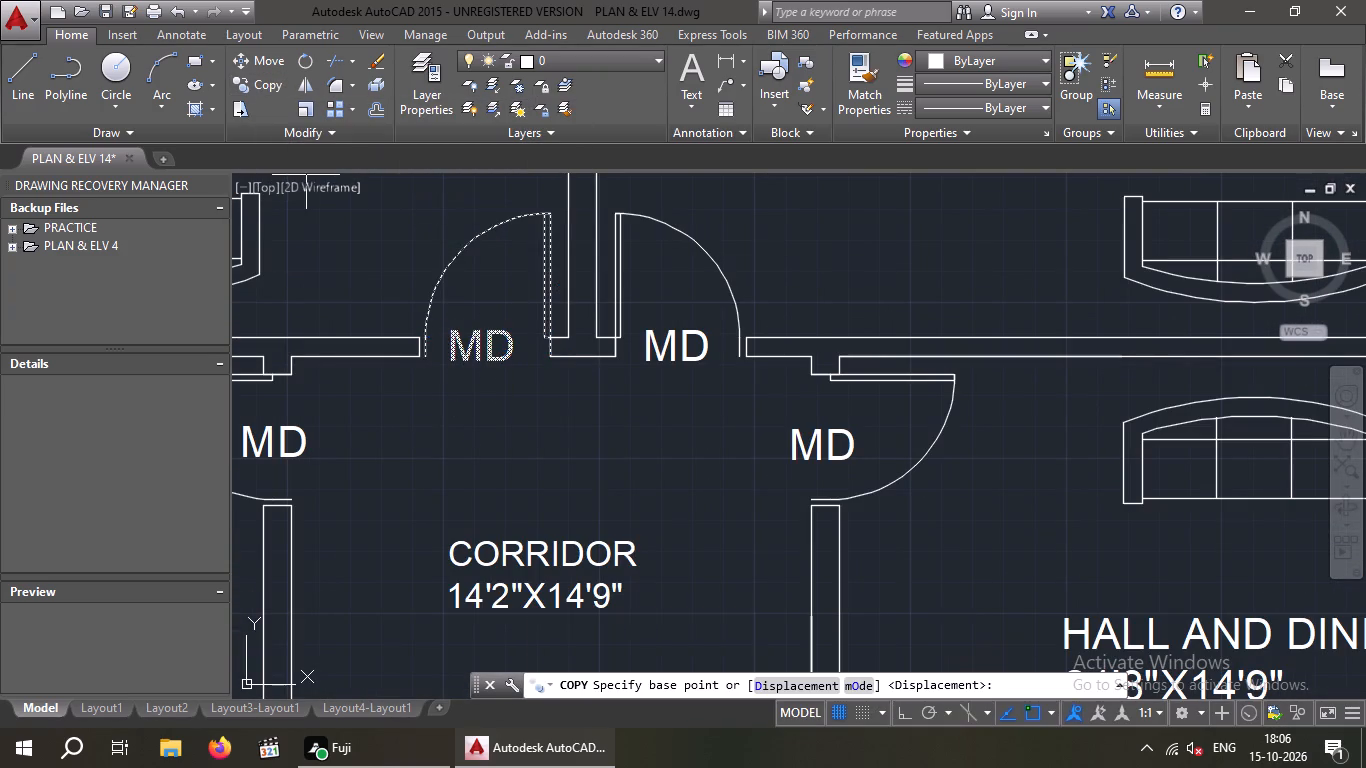
left_click(550, 357)
scroll(549, 359, "down", 7)
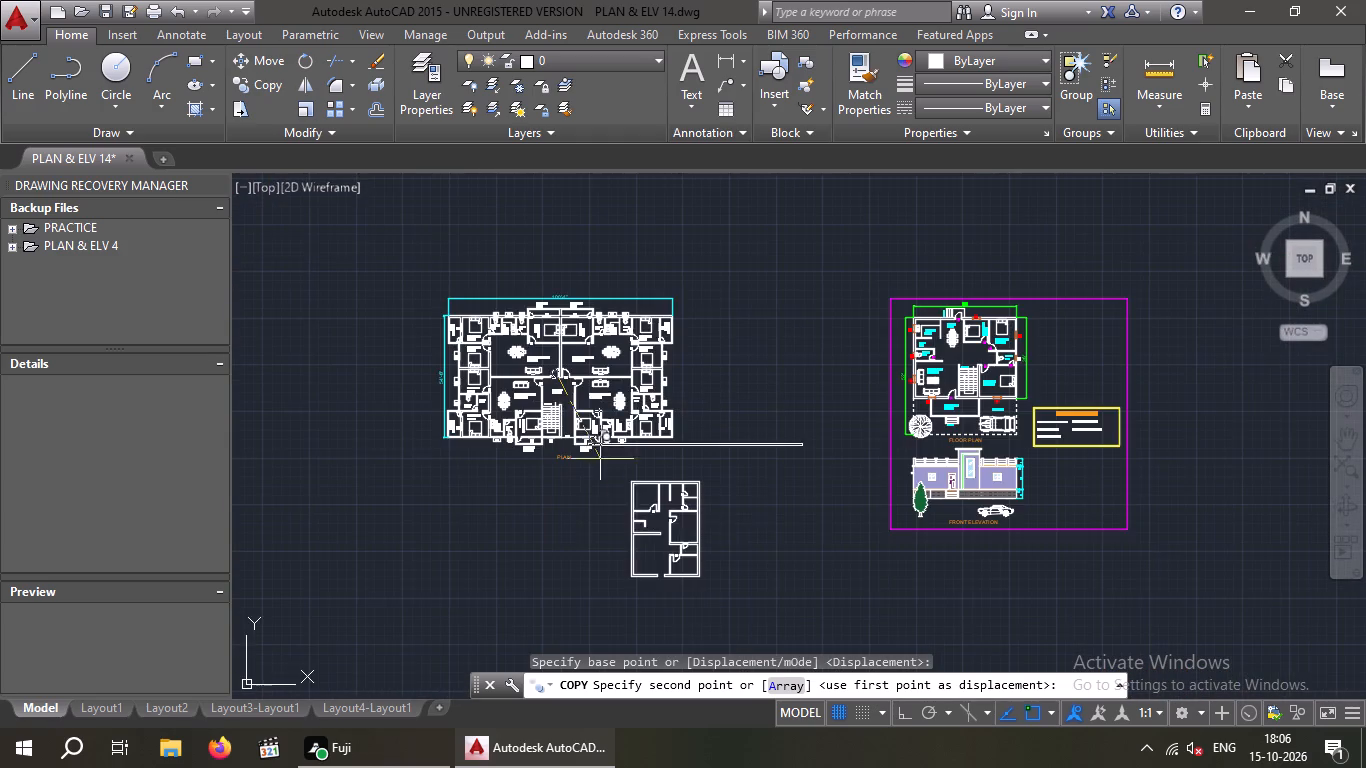
scroll(659, 570, "up", 3)
middle_click_drag(669, 591, 644, 492)
scroll(646, 515, "up", 4)
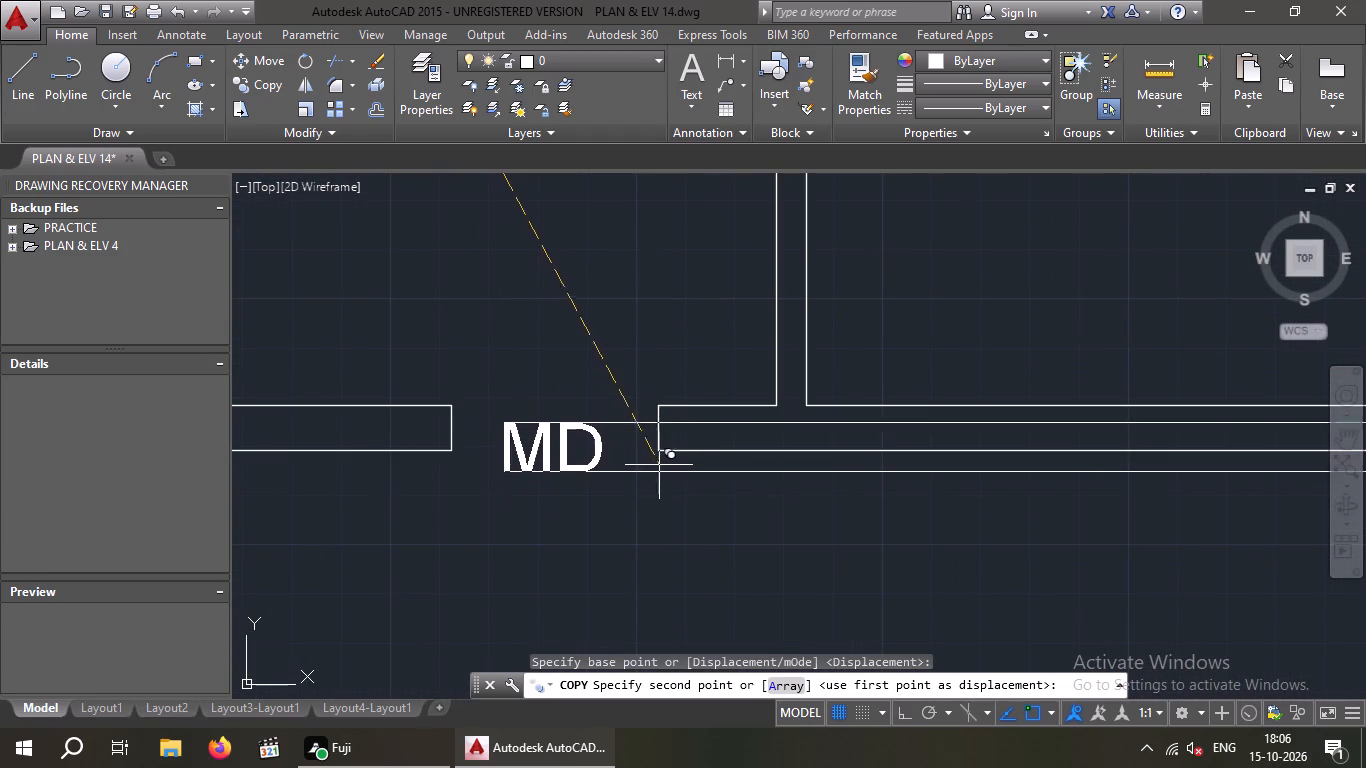
left_click(657, 450)
scroll(629, 472, "down", 2)
key("Escape")
key("Escape")
Copy the cyan KITCHEN 11'X8' label from the framed FLOOR PLAN drawing into the new plan's northwest room.
scroll(611, 507, "down", 3)
middle_click_drag(611, 505, 595, 514)
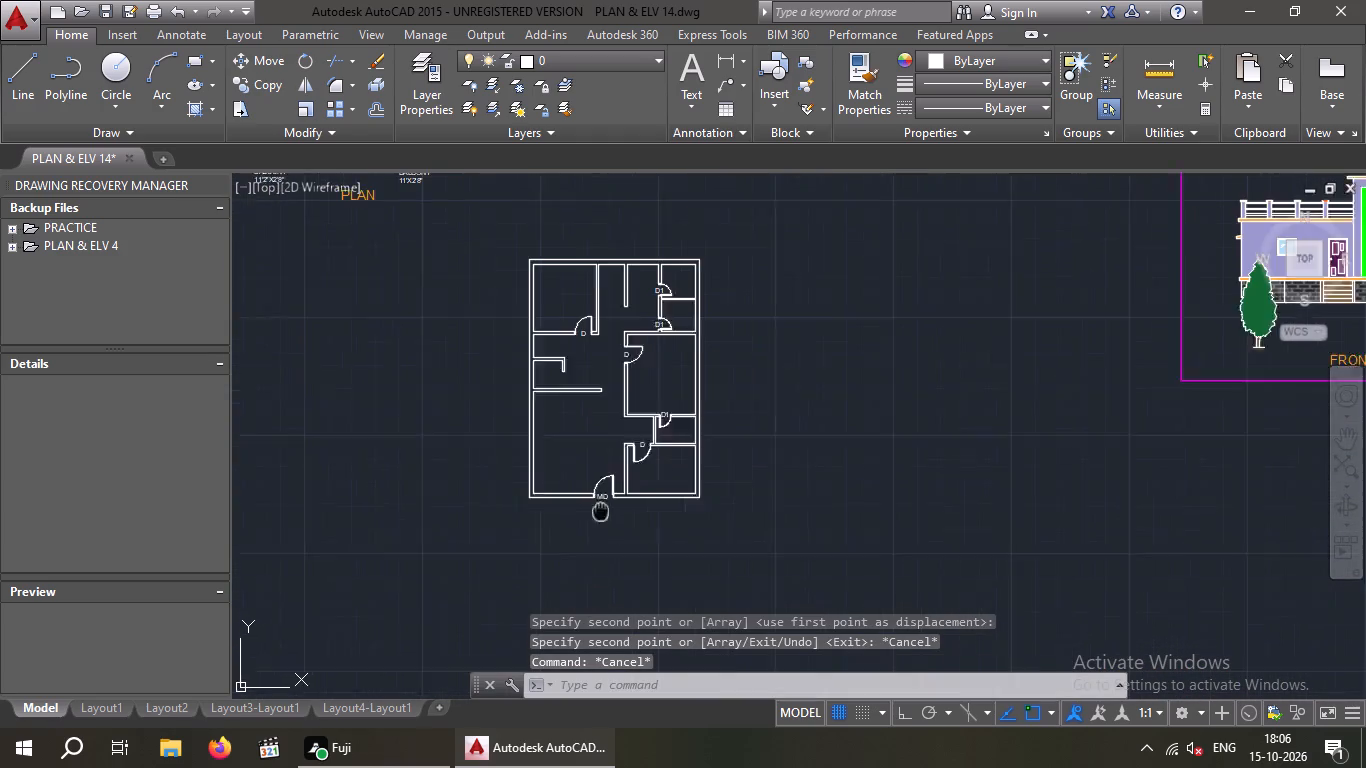
middle_click_drag(595, 514, 550, 534)
middle_click_drag(510, 432, 482, 383)
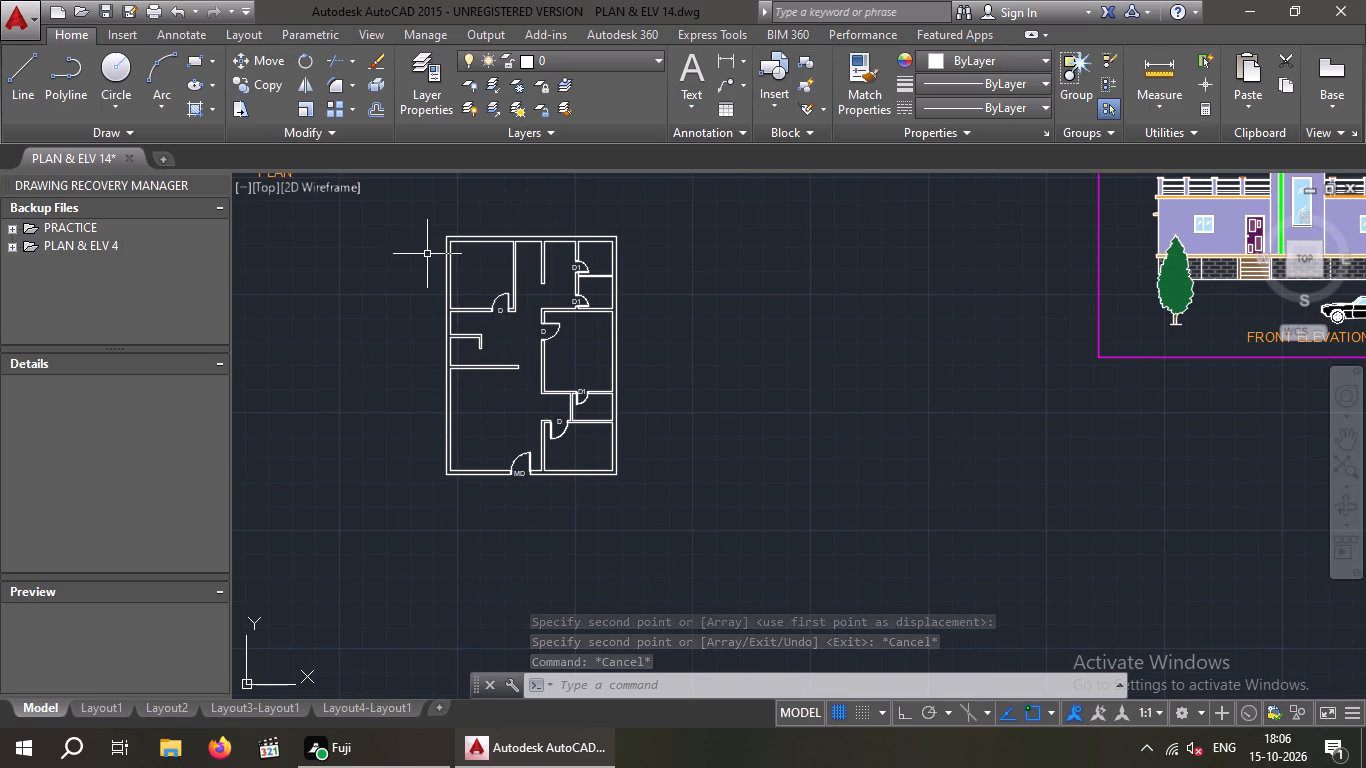
scroll(457, 295, "down", 2)
middle_click_drag(457, 295, 472, 518)
scroll(327, 361, "up", 3)
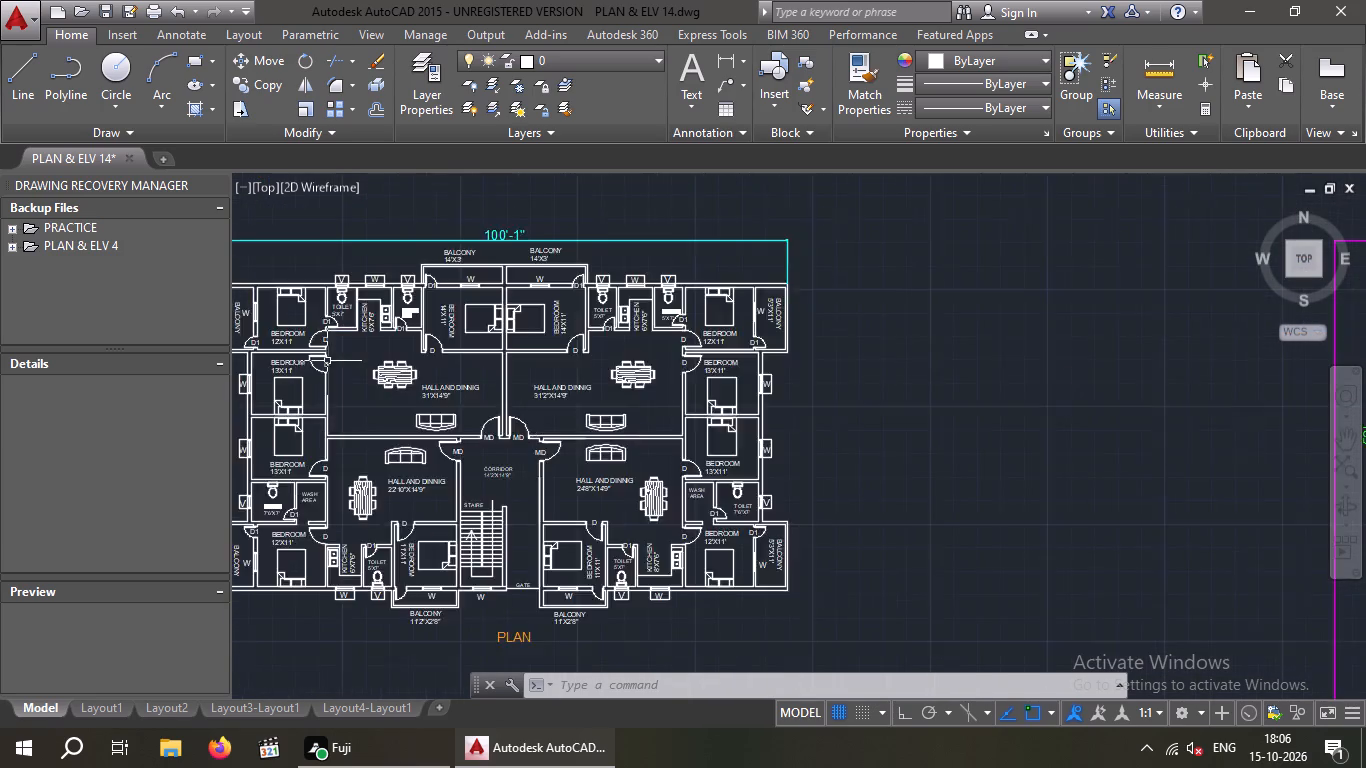
middle_click_drag(330, 360, 447, 358)
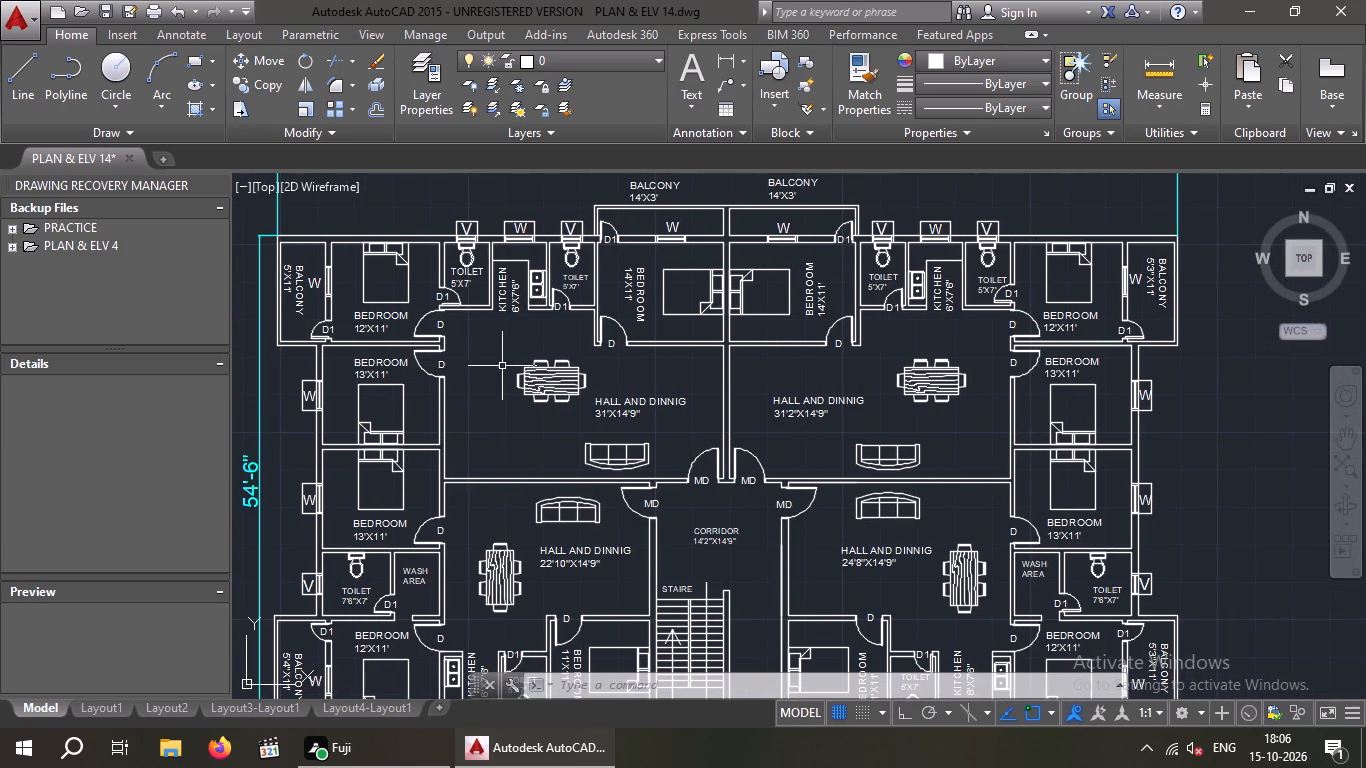
scroll(498, 360, "up", 1)
scroll(497, 345, "down", 3)
middle_click_drag(895, 405, 476, 350)
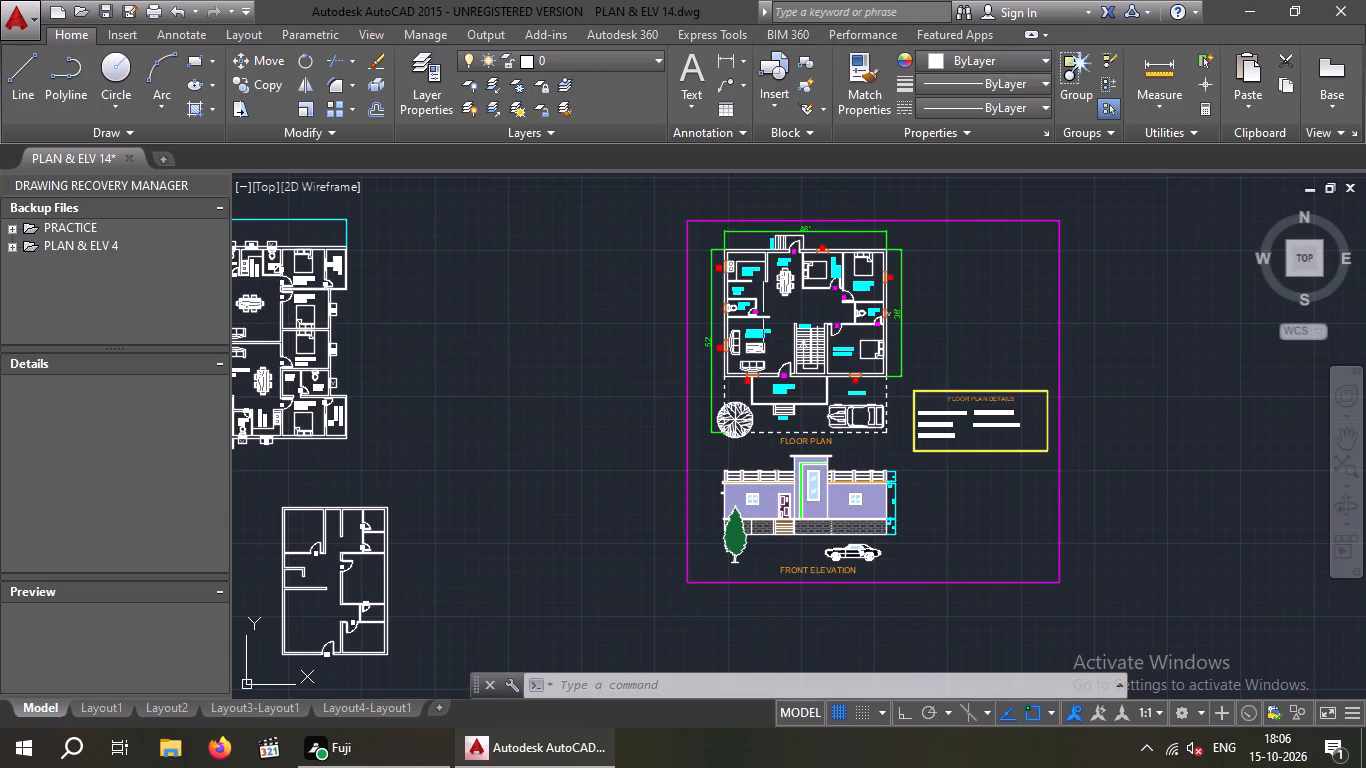
scroll(768, 306, "up", 2)
middle_click_drag(768, 307, 747, 431)
scroll(747, 431, "up", 1)
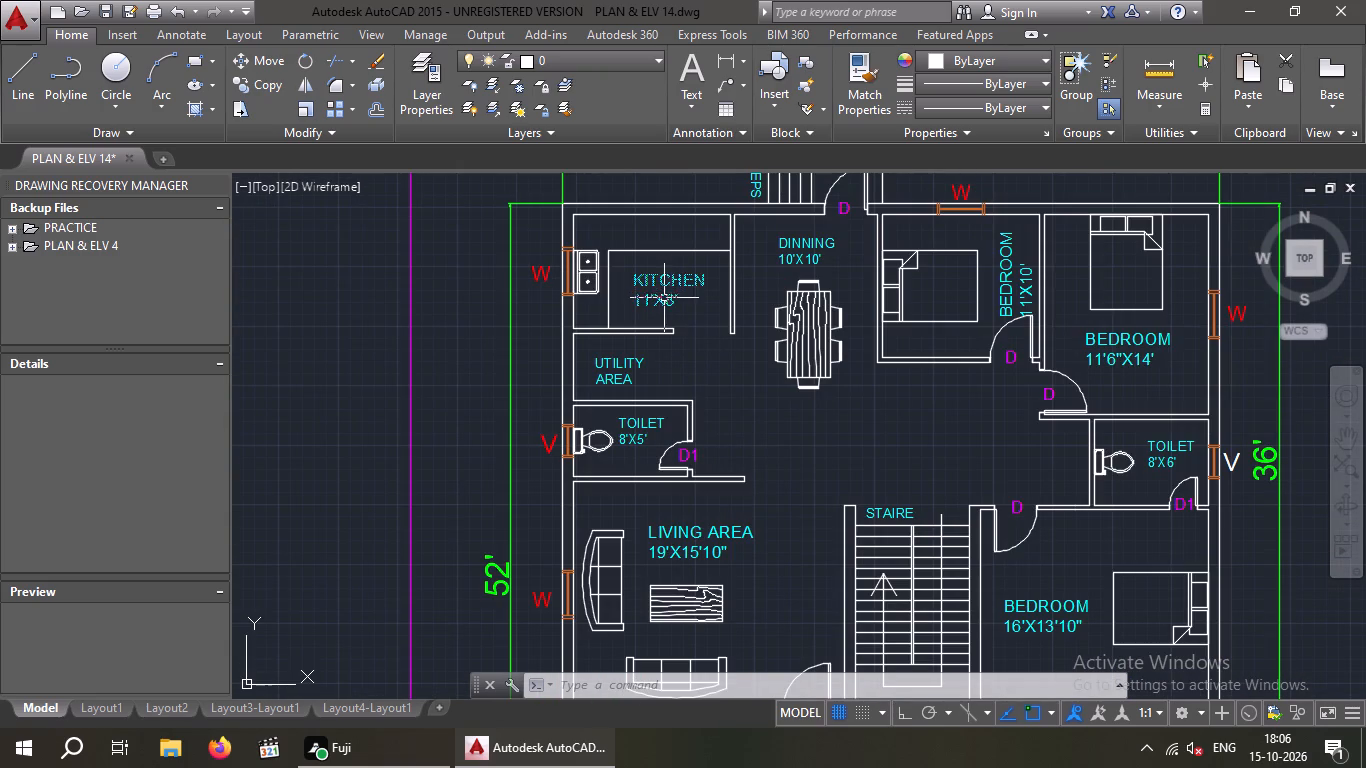
left_click(664, 298)
left_click(268, 76)
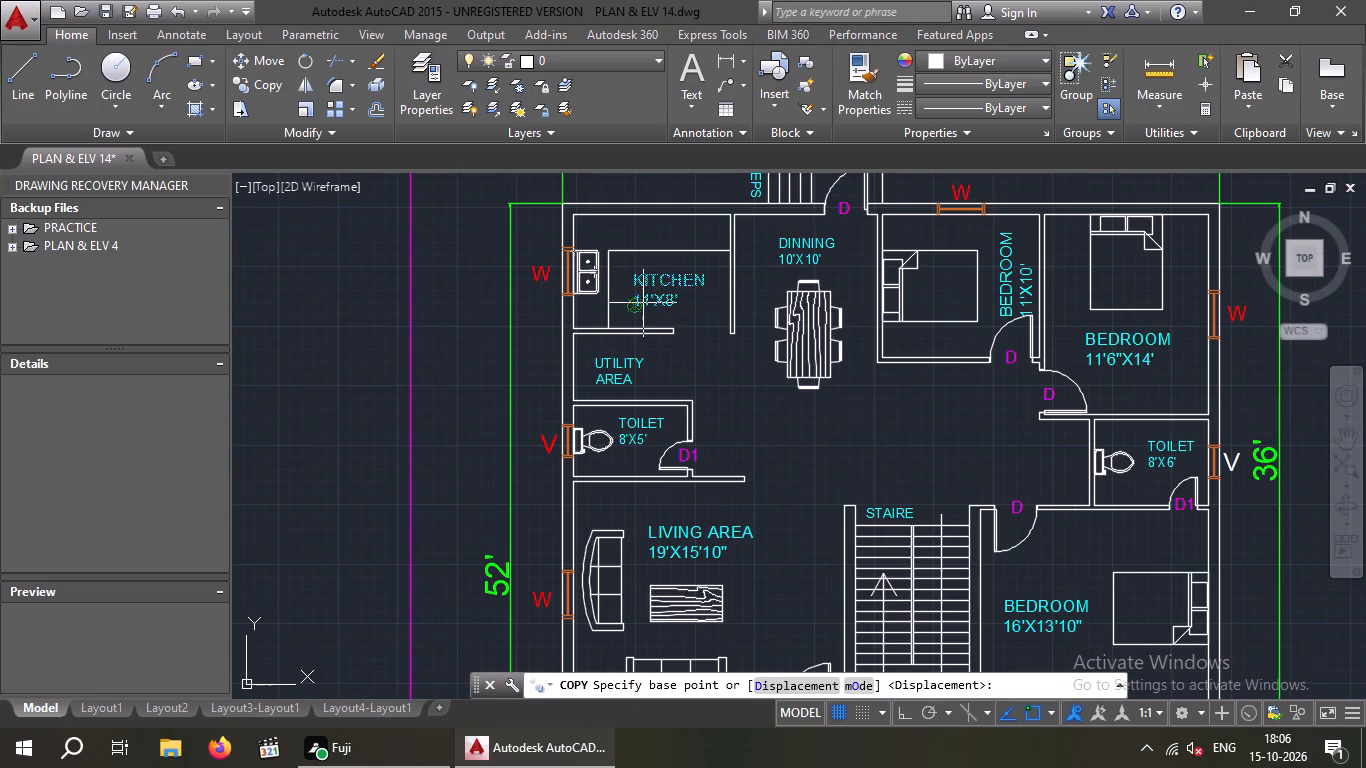
left_click(643, 302)
scroll(643, 301, "down", 5)
middle_click_drag(406, 397, 769, 172)
middle_click_drag(639, 400, 712, 375)
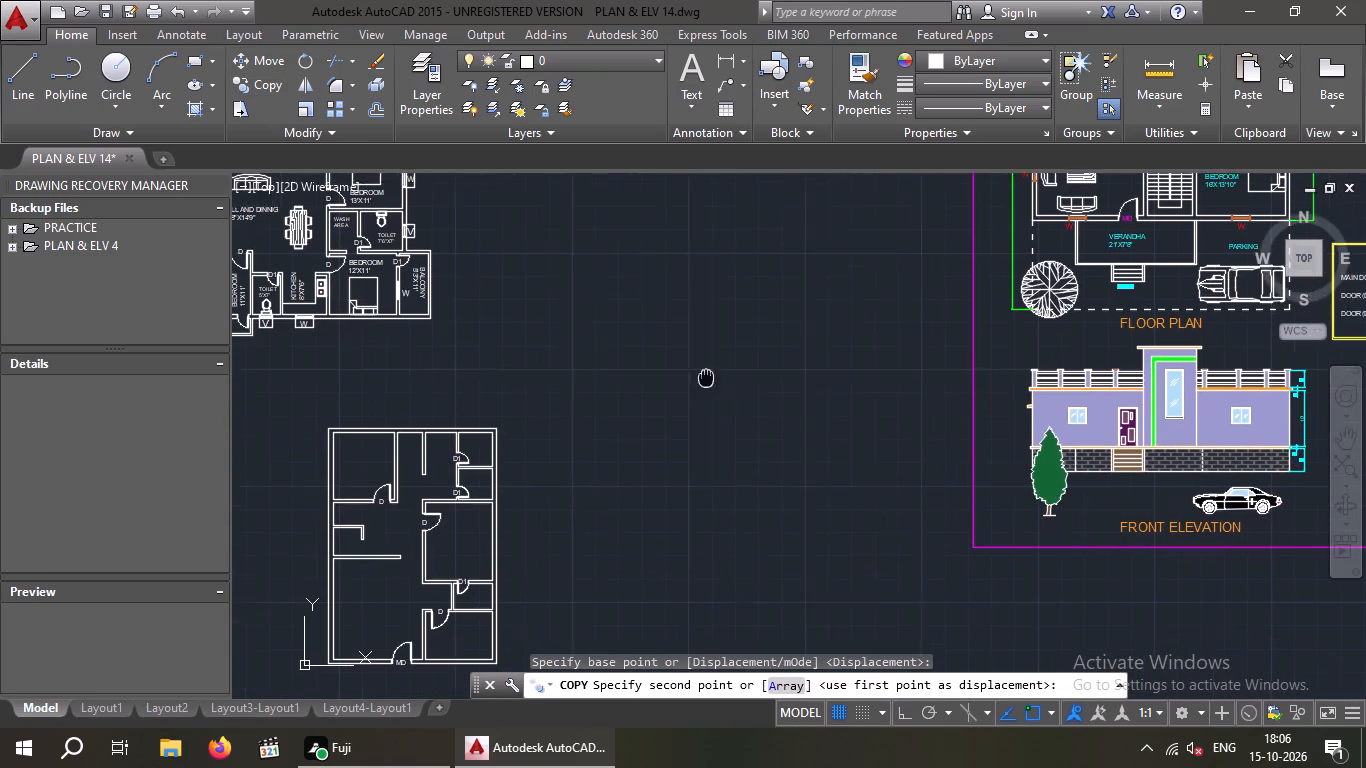
middle_click_drag(712, 375, 720, 370)
scroll(368, 455, "up", 2)
left_click(371, 471)
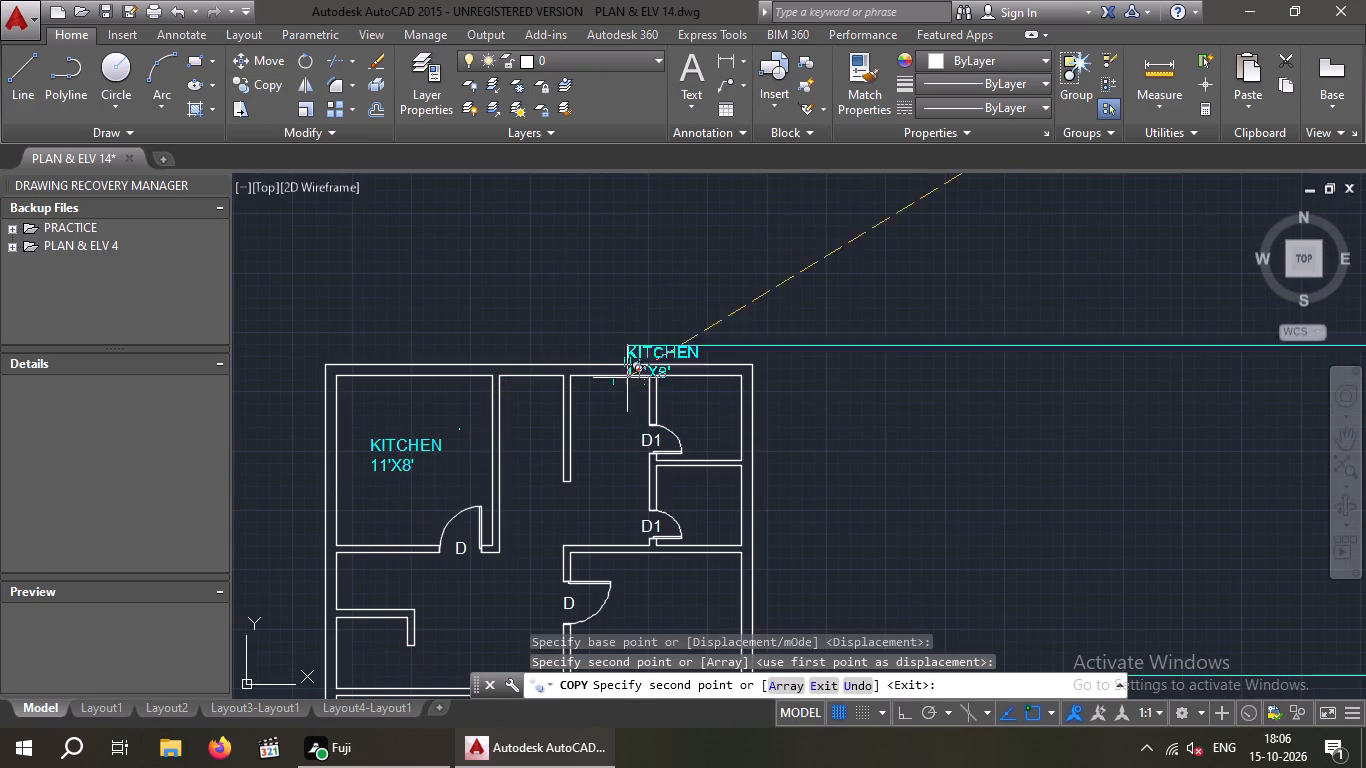
middle_click_drag(896, 359, 778, 317)
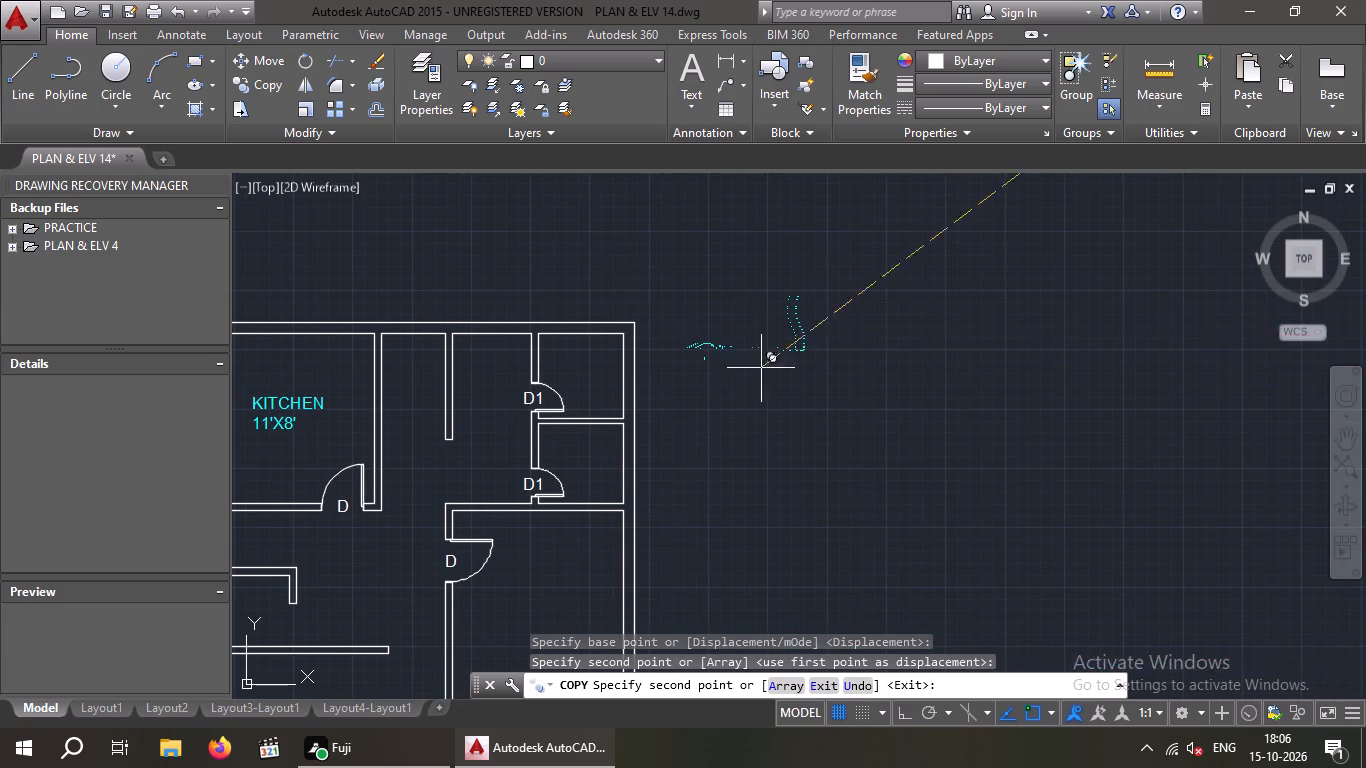
key("Escape")
Copy the cyan BEDROOM 11'6"X14' label from the framed FLOOR PLAN drawing into the new plan's middle east room.
scroll(851, 359, "down", 3)
middle_click_drag(830, 365, 661, 367)
middle_click_drag(886, 345, 842, 366)
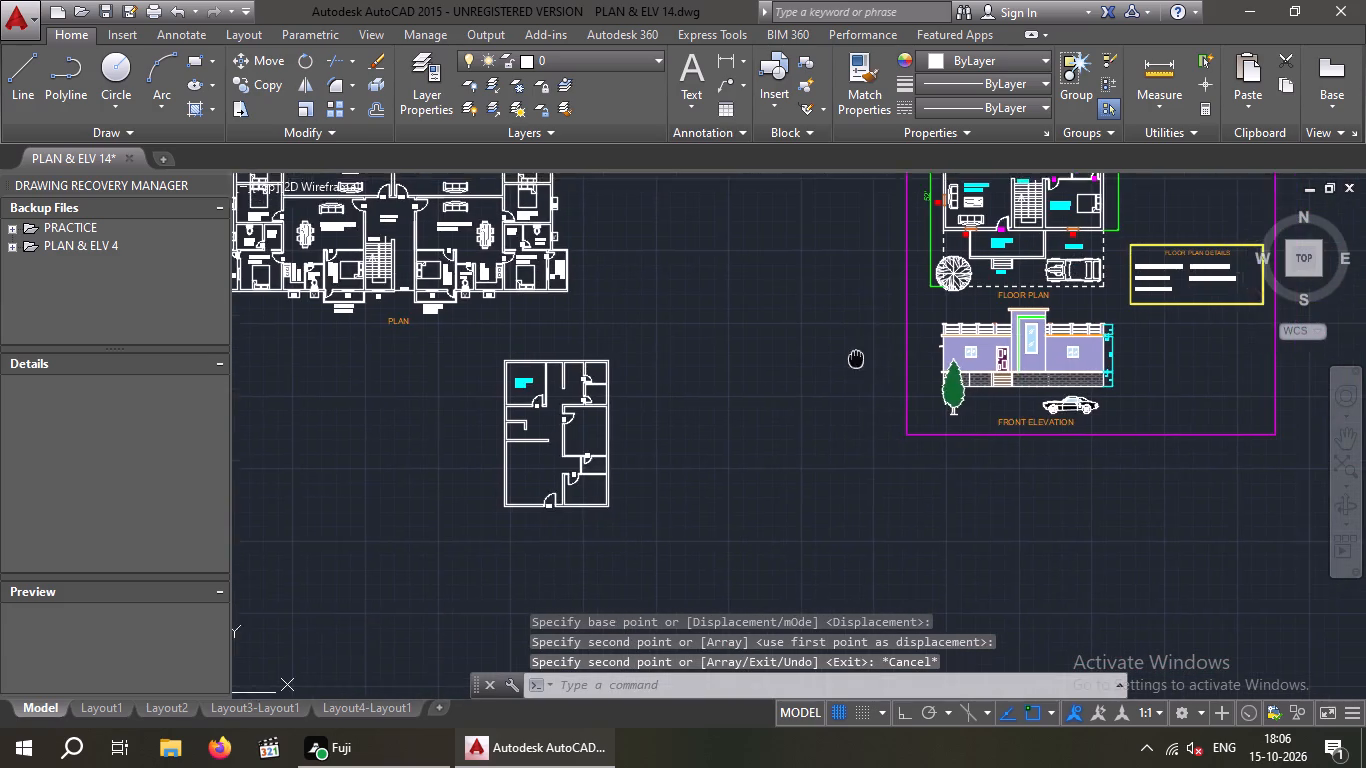
middle_click_drag(842, 366, 563, 483)
scroll(764, 373, "up", 3)
middle_click_drag(758, 384, 715, 597)
scroll(721, 436, "down", 2)
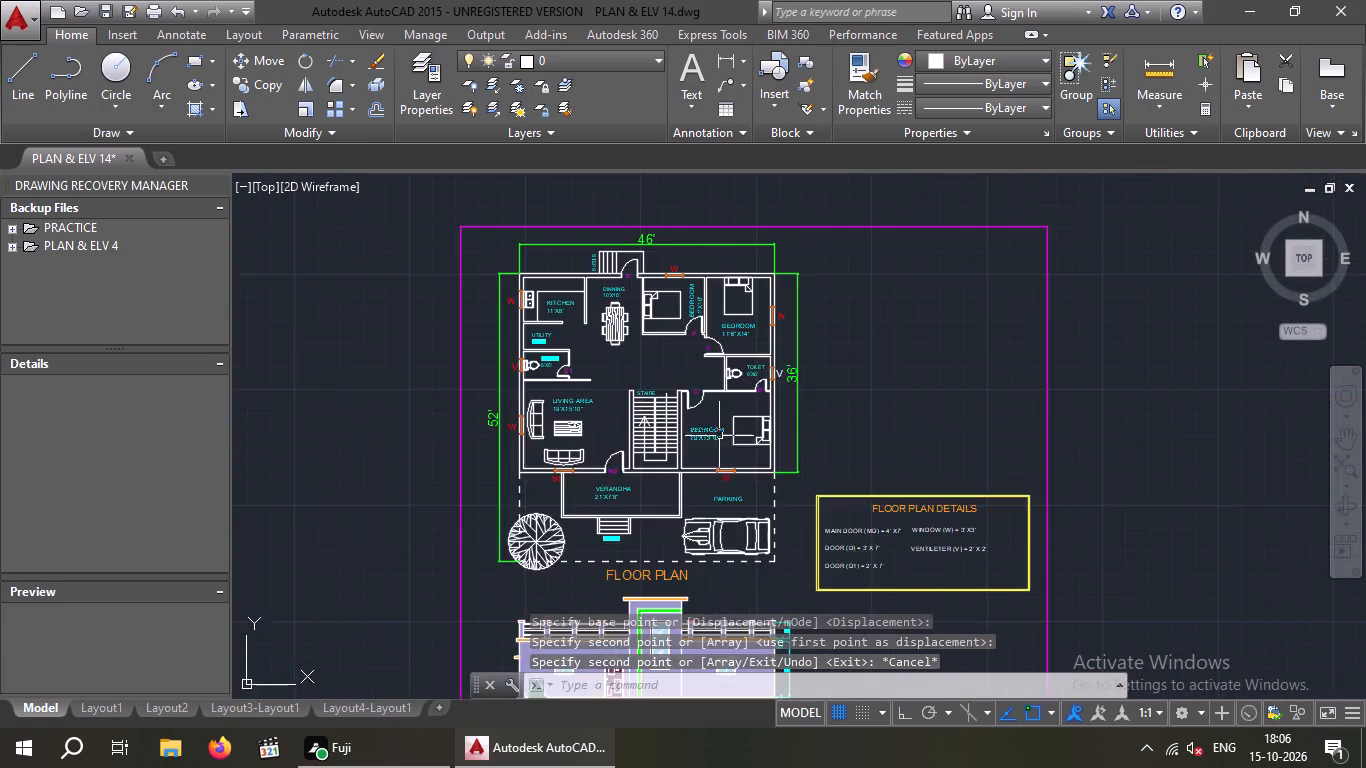
middle_click_drag(697, 494, 679, 552)
scroll(727, 392, "up", 3)
left_click(708, 391)
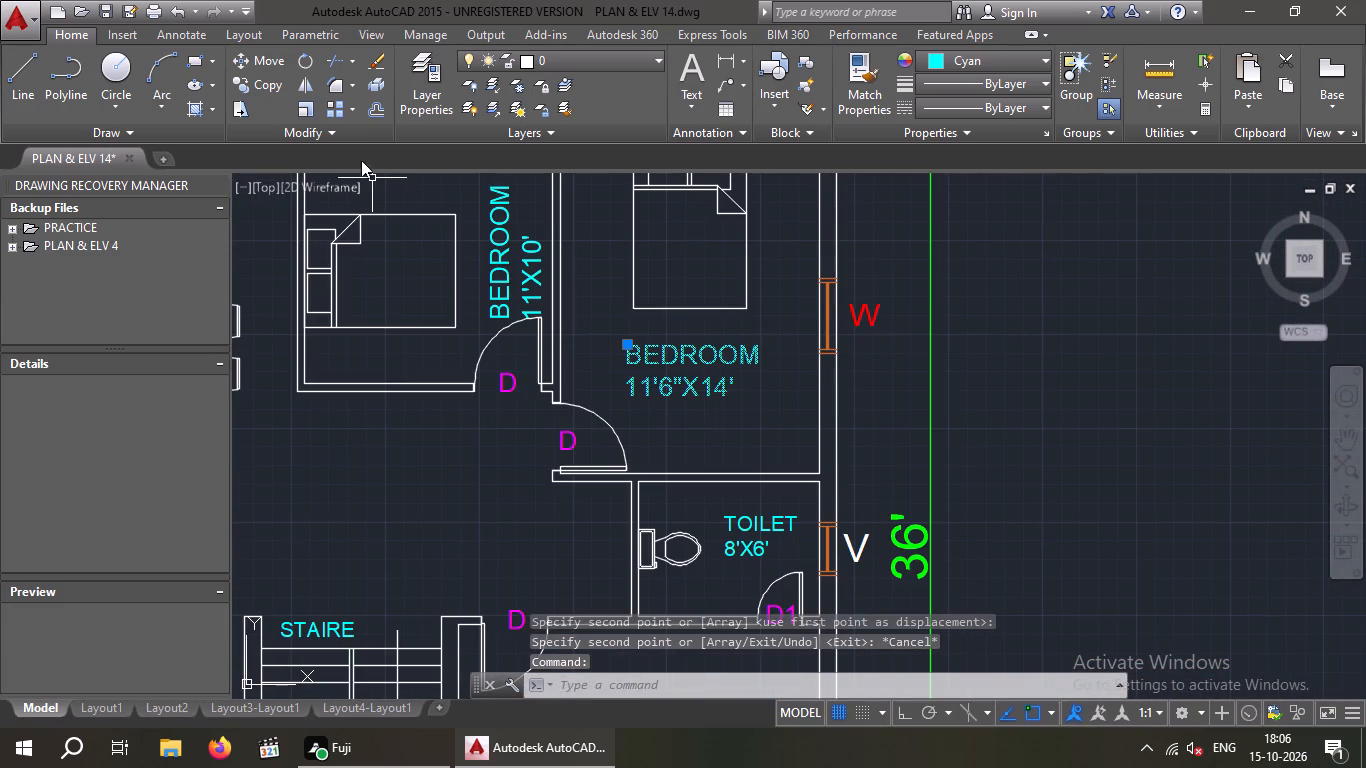
left_click(271, 88)
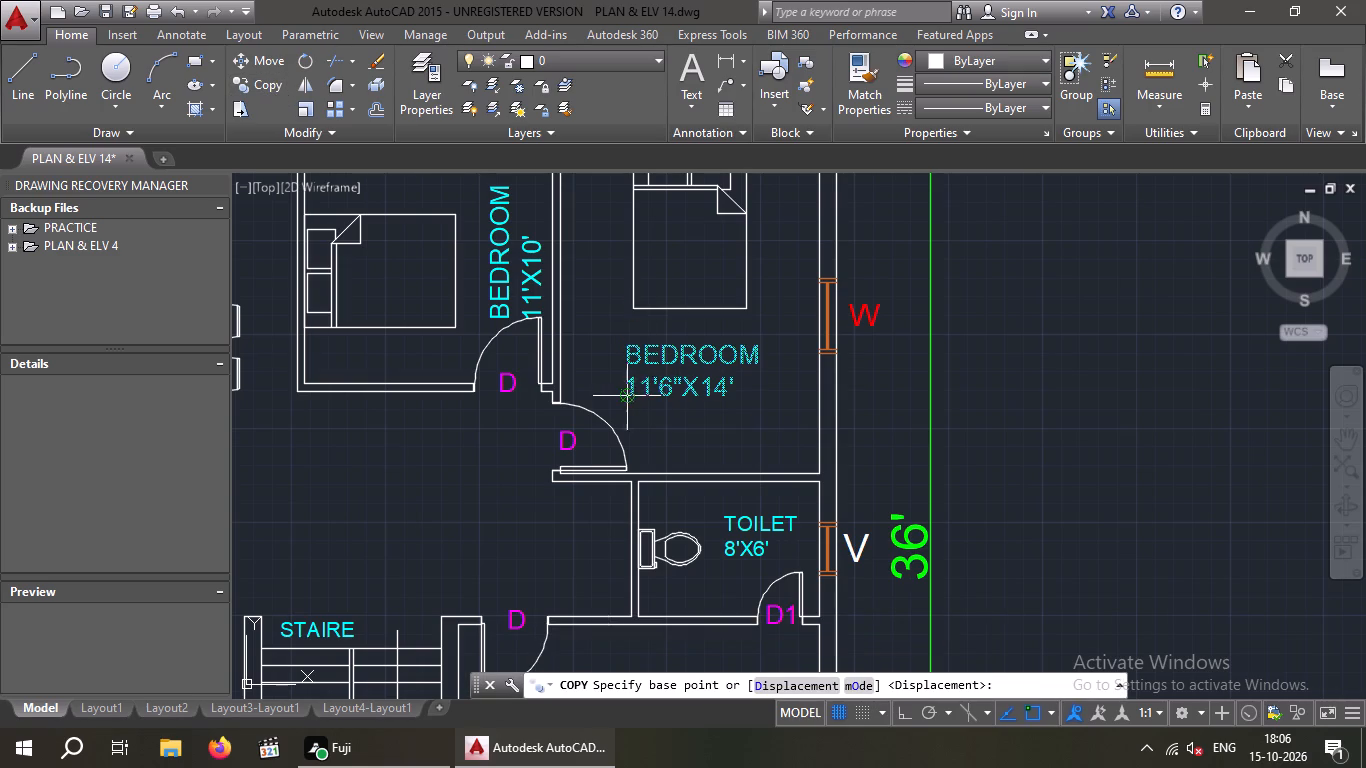
left_click(630, 396)
scroll(668, 384, "down", 5)
middle_click_drag(703, 369, 813, 275)
scroll(468, 471, "up", 3)
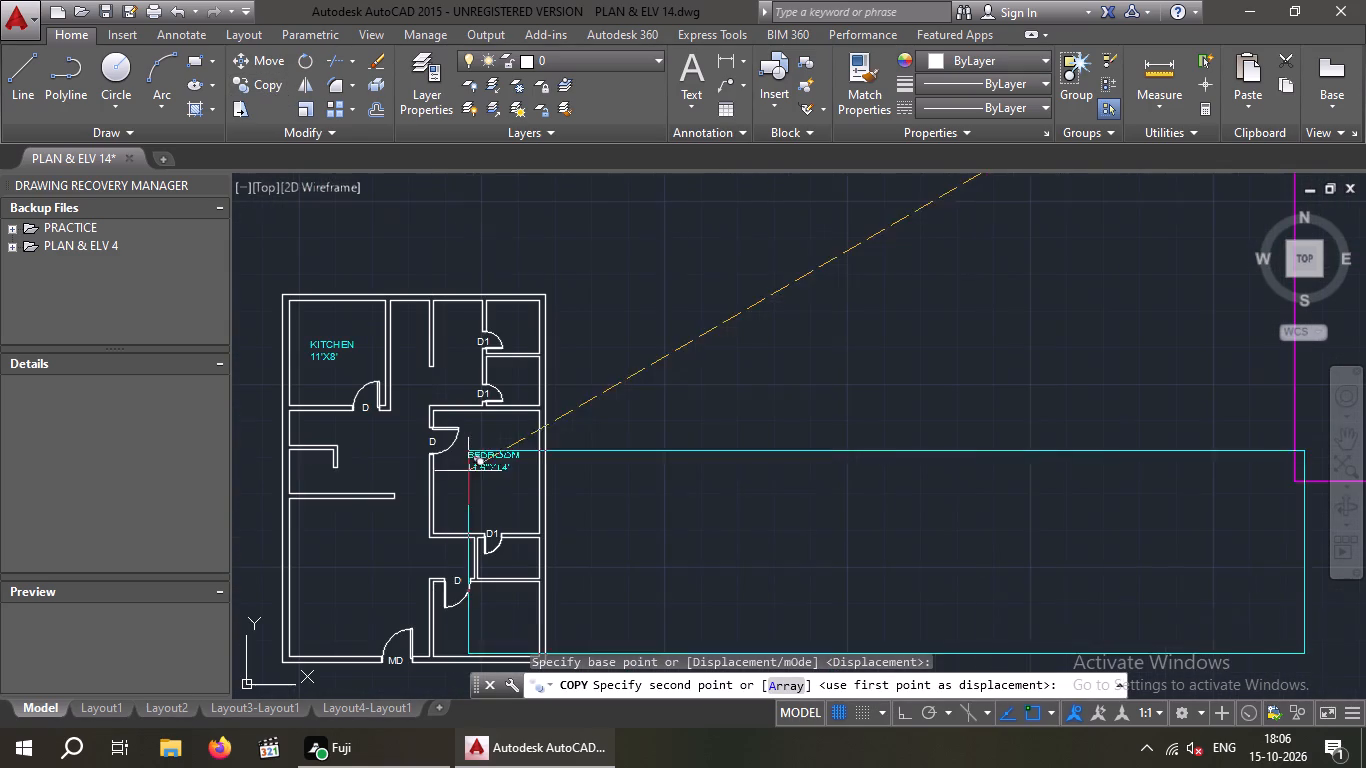
left_click(469, 482)
Place another copy of the BEDROOM 11'6"X14' label in the new plan's southeast room.
scroll(469, 482, "down", 2)
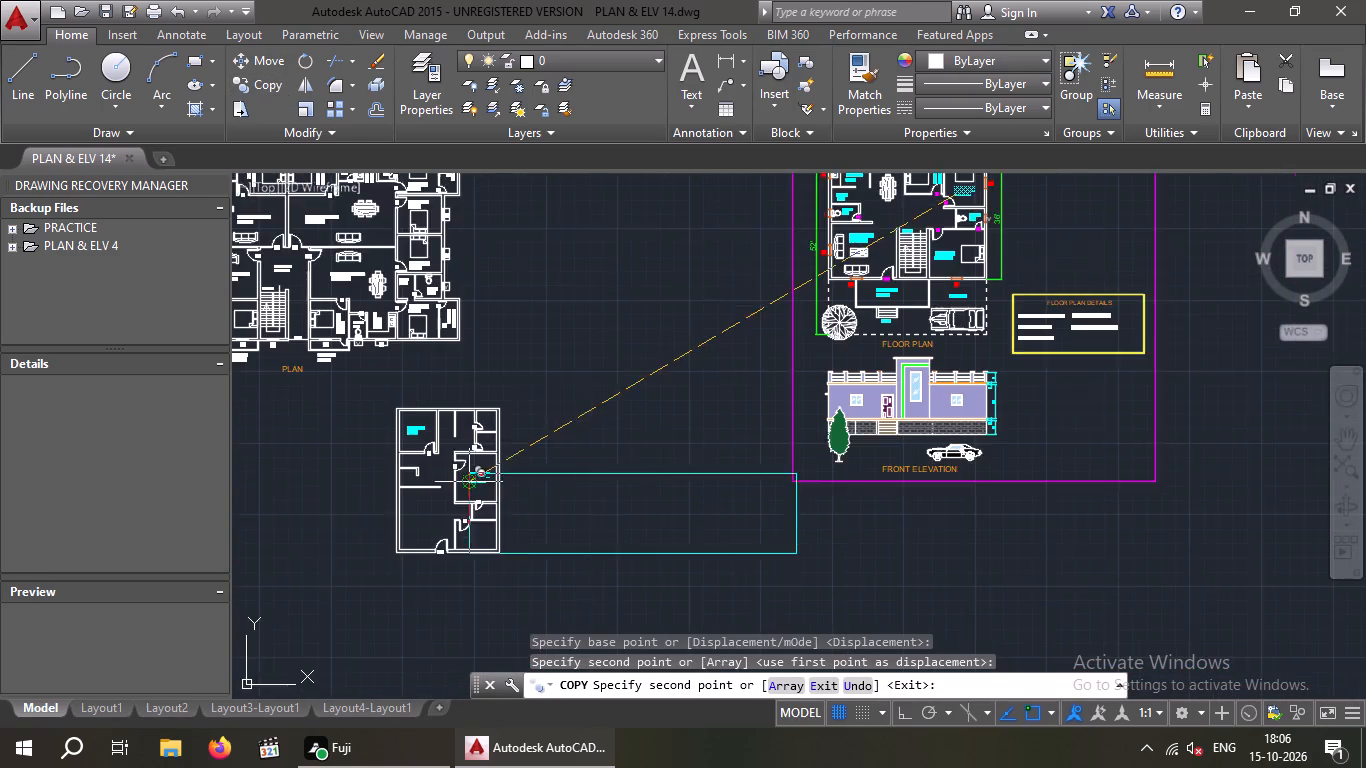
middle_click_drag(458, 449, 479, 342)
scroll(498, 443, "up", 3)
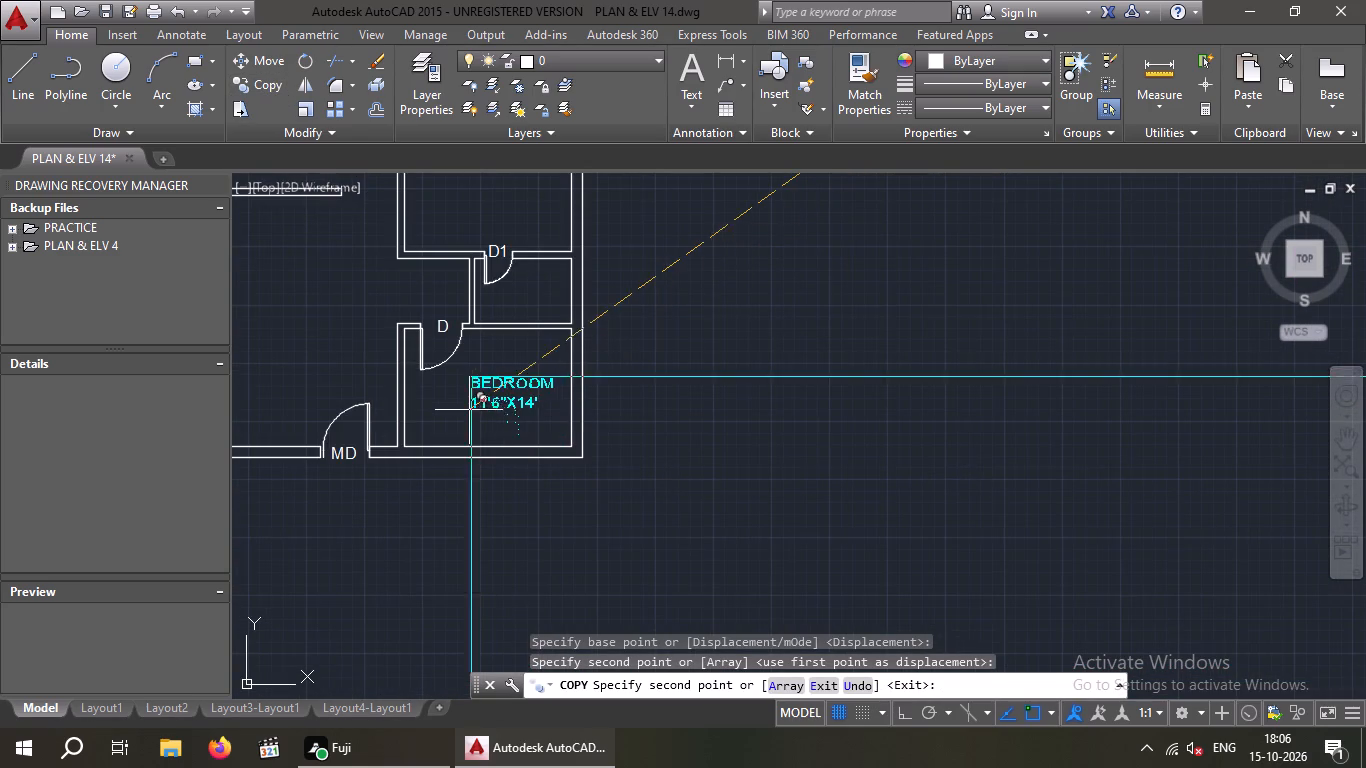
left_click(465, 414)
scroll(475, 410, "down", 2)
middle_click_drag(490, 417, 726, 531)
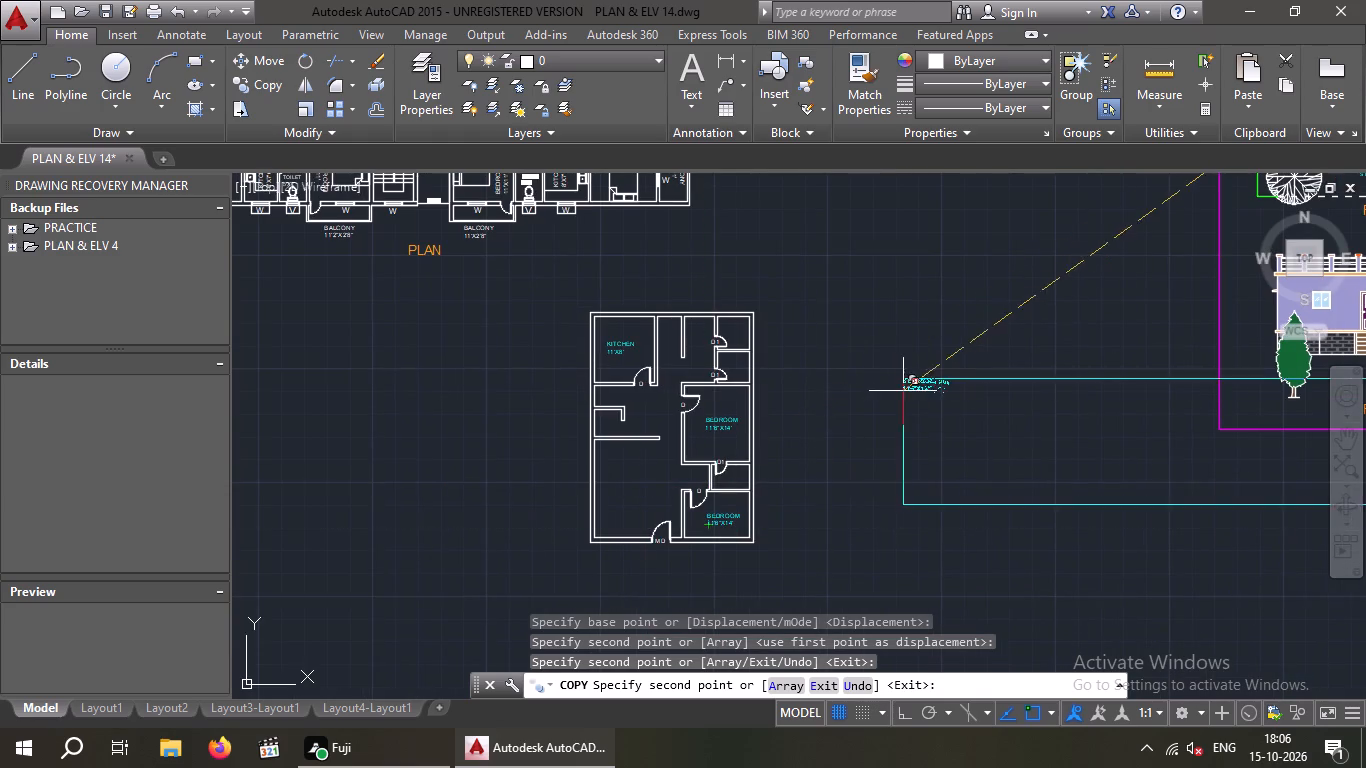
Copy the cyan LIVING AREA 19'X15'10" label from the framed FLOOR PLAN drawing into the new plan's large southwest room.
key("Escape")
middle_click_drag(946, 374, 538, 453)
middle_click_drag(909, 406, 751, 565)
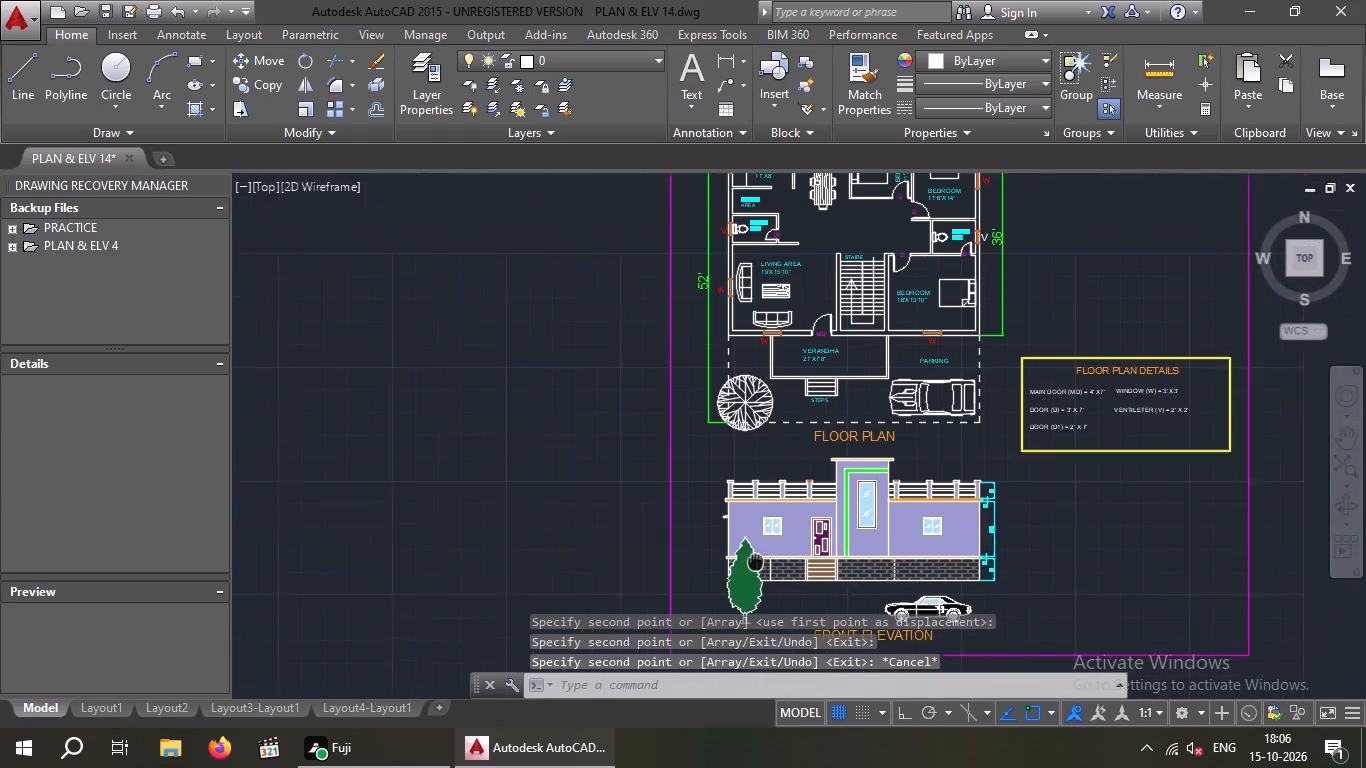
middle_click_drag(751, 565, 737, 574)
left_click(752, 287)
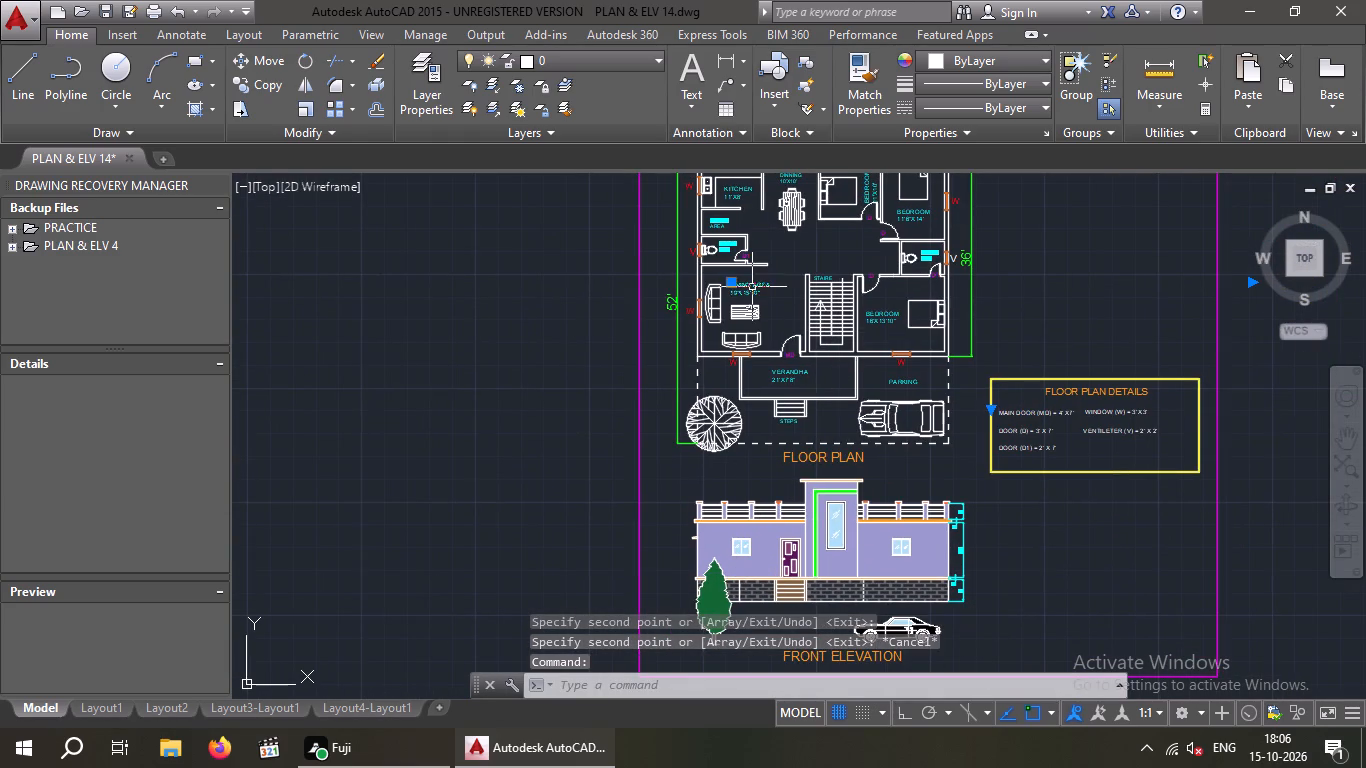
left_click(278, 84)
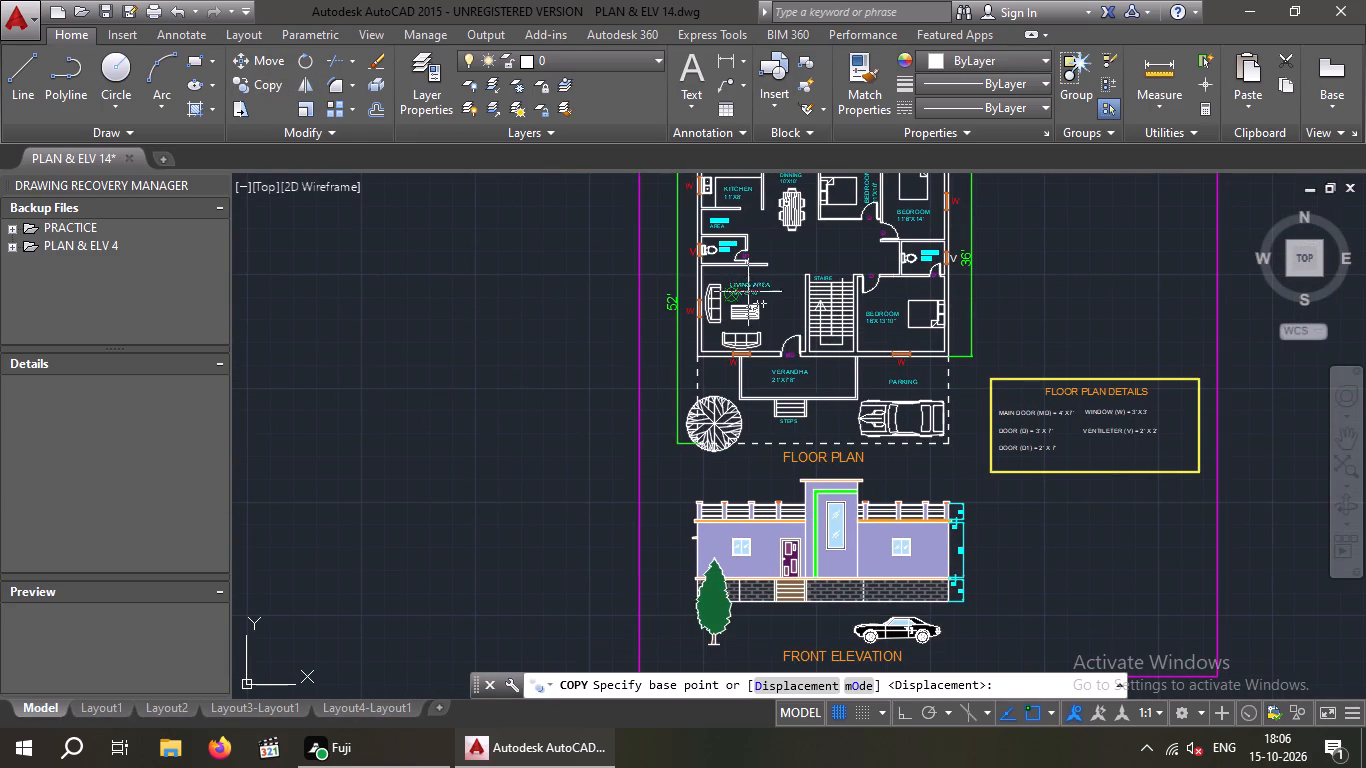
left_click(742, 294)
scroll(730, 302, "down", 4)
scroll(539, 424, "up", 4)
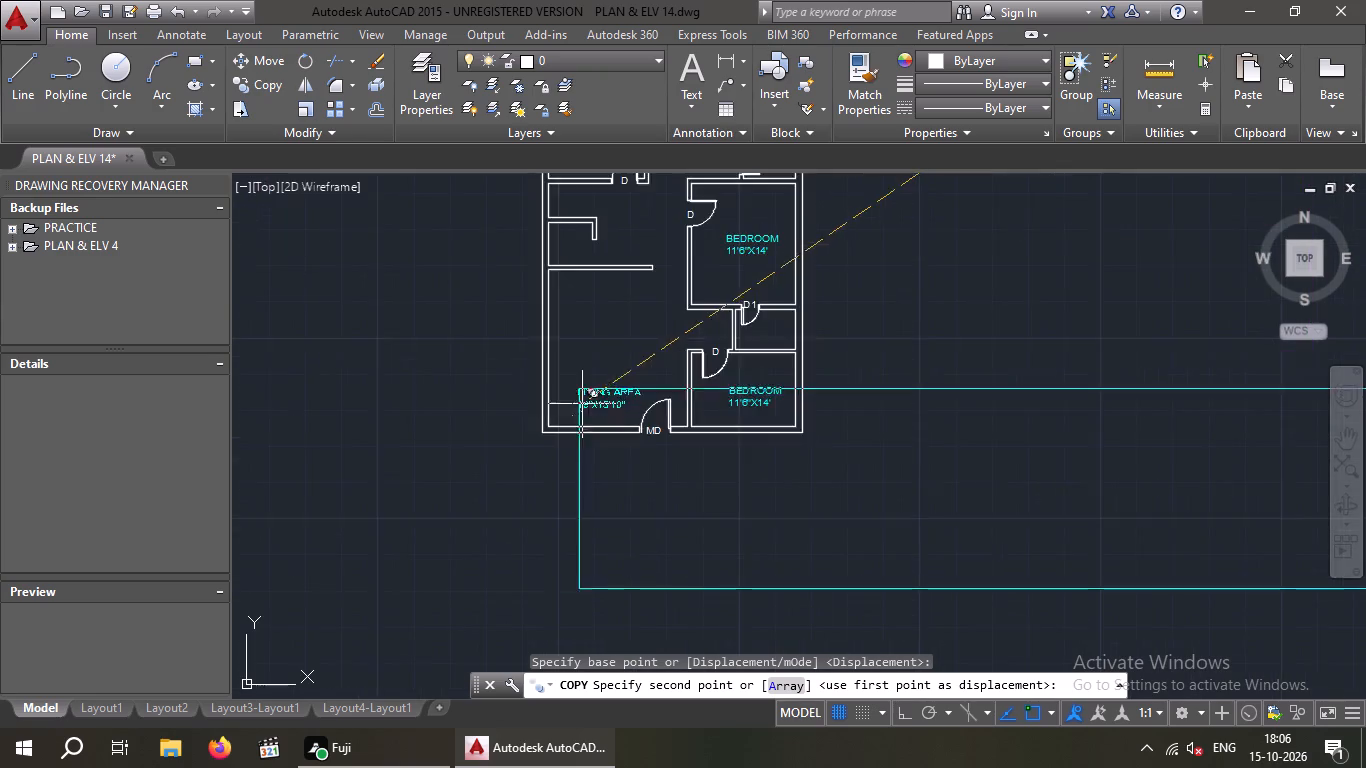
scroll(585, 399, "up", 2)
left_click(555, 275)
scroll(583, 292, "down", 2)
middle_click_drag(585, 321, 520, 543)
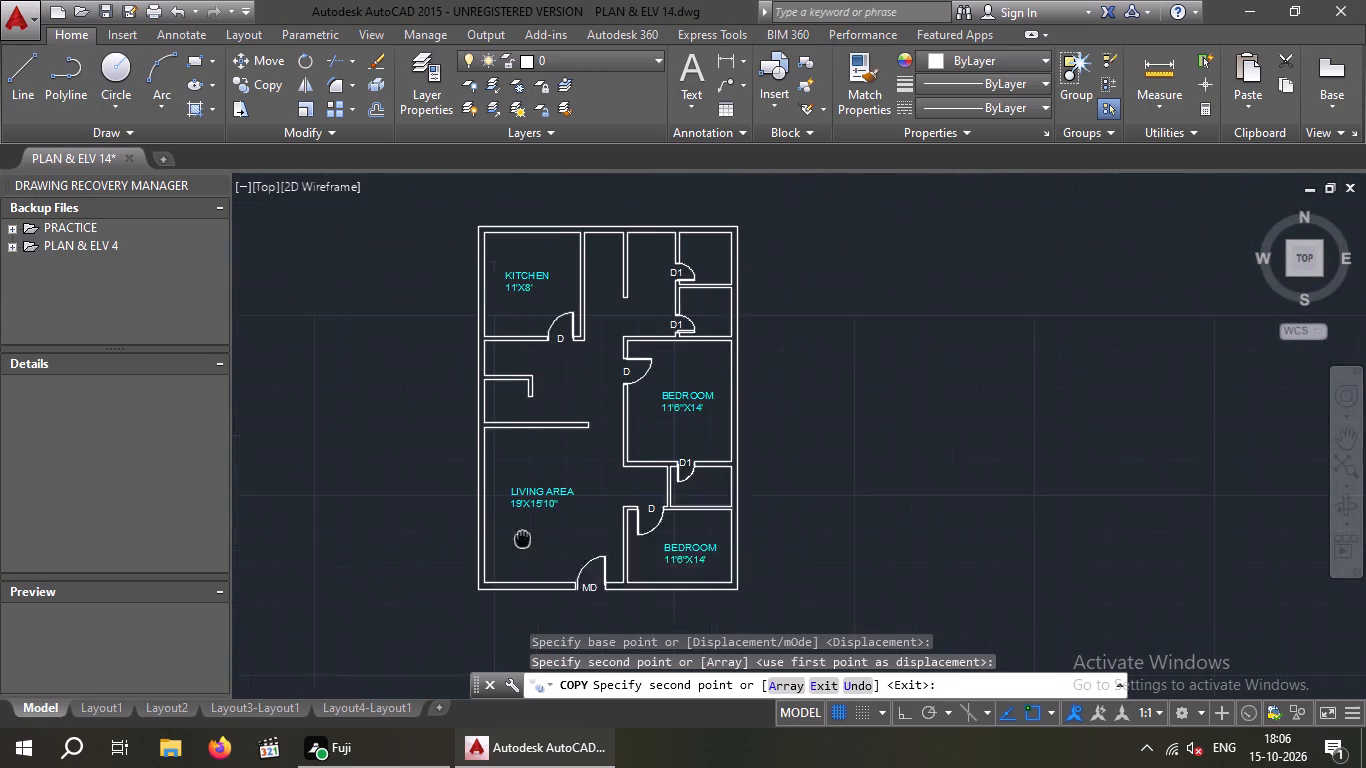
middle_click_drag(520, 543, 513, 572)
key("Escape")
Copy the white TOILET 7'6"X7' label from the apartment PLAN's east side into the new plan's small northeast corner room.
middle_click_drag(927, 405, 785, 403)
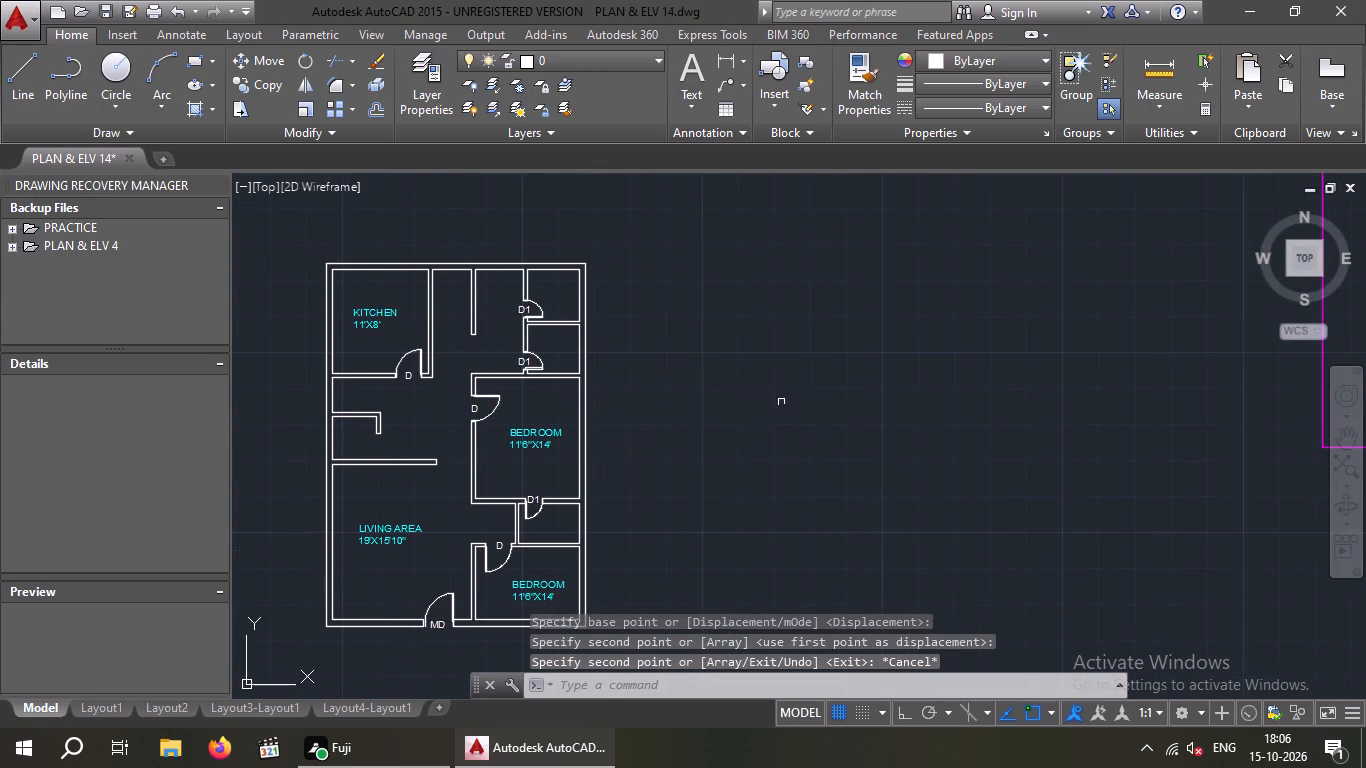
middle_click_drag(781, 400, 732, 431)
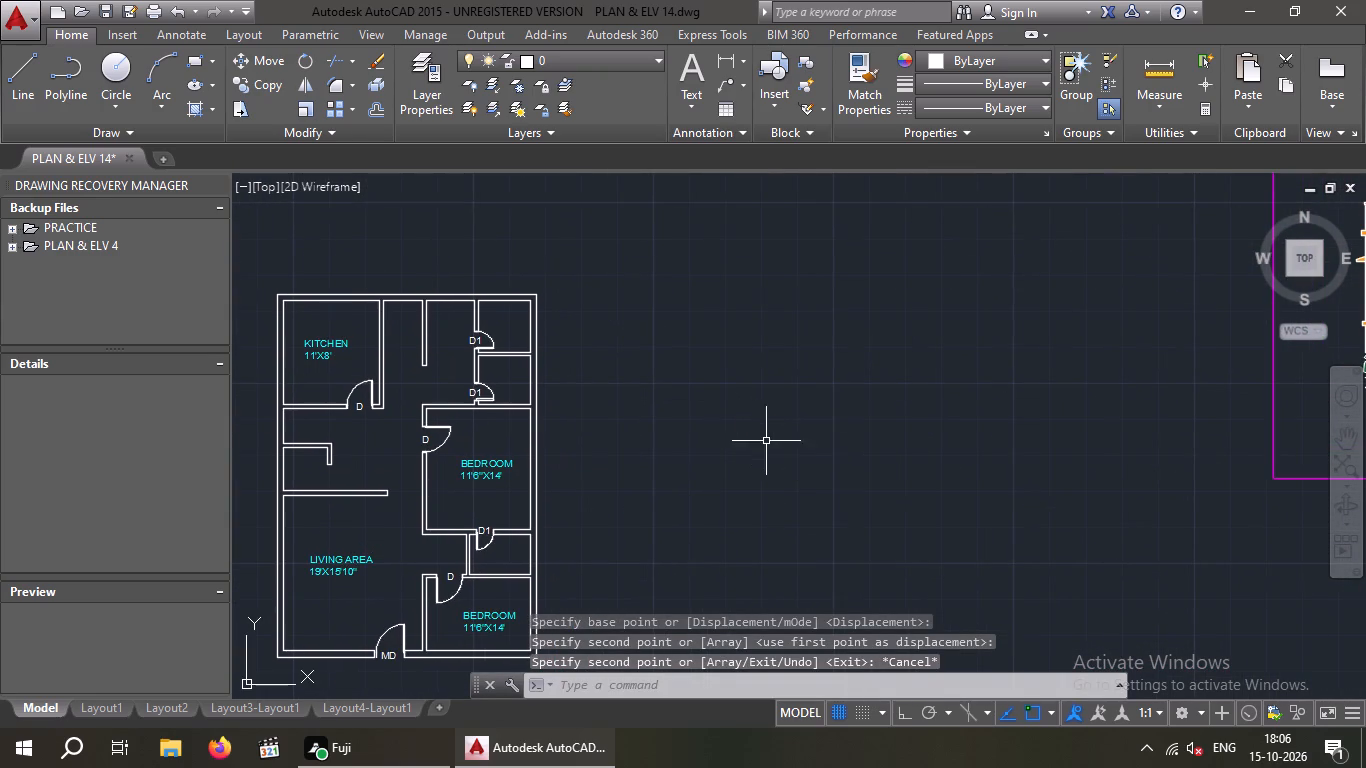
scroll(824, 394, "down", 3)
right_click(813, 395)
middle_click_drag(781, 401, 605, 439)
key("Escape")
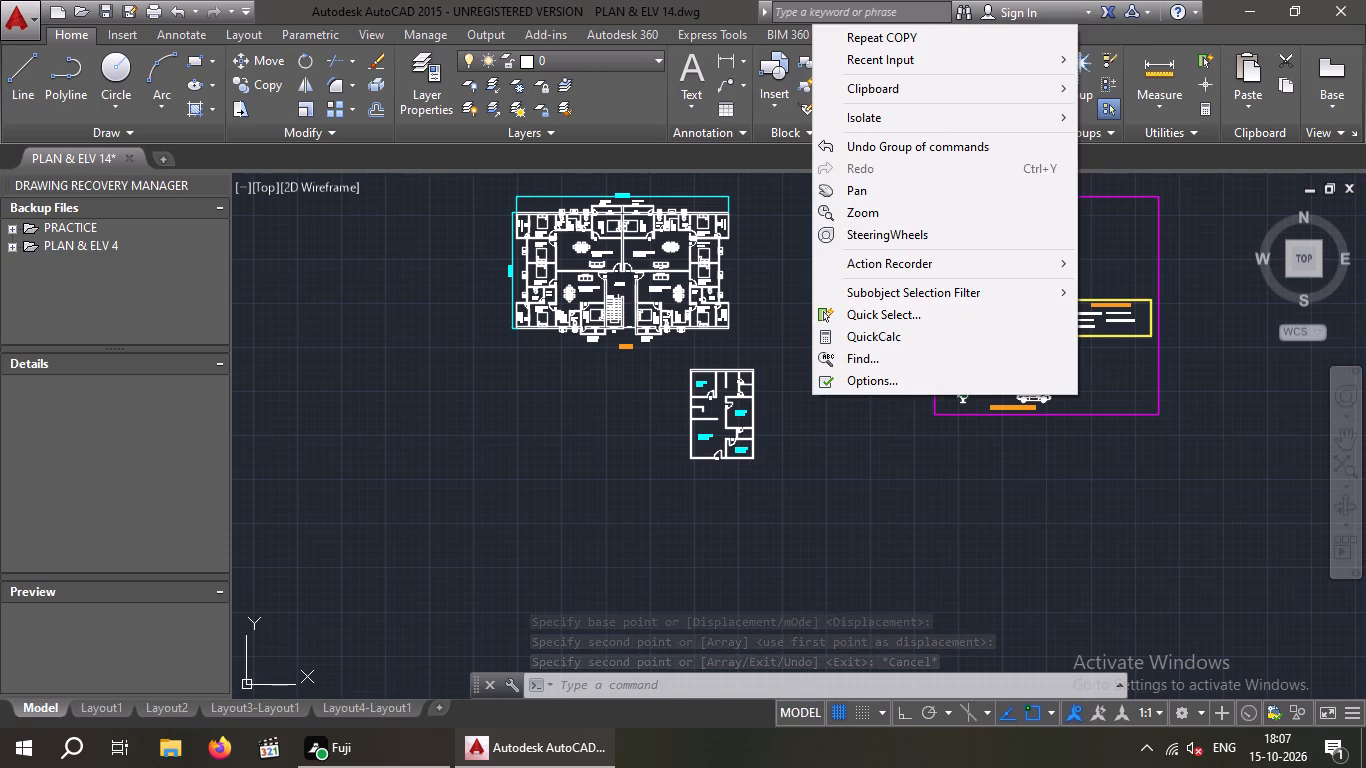
scroll(970, 260, "up", 4)
scroll(689, 403, "down", 1)
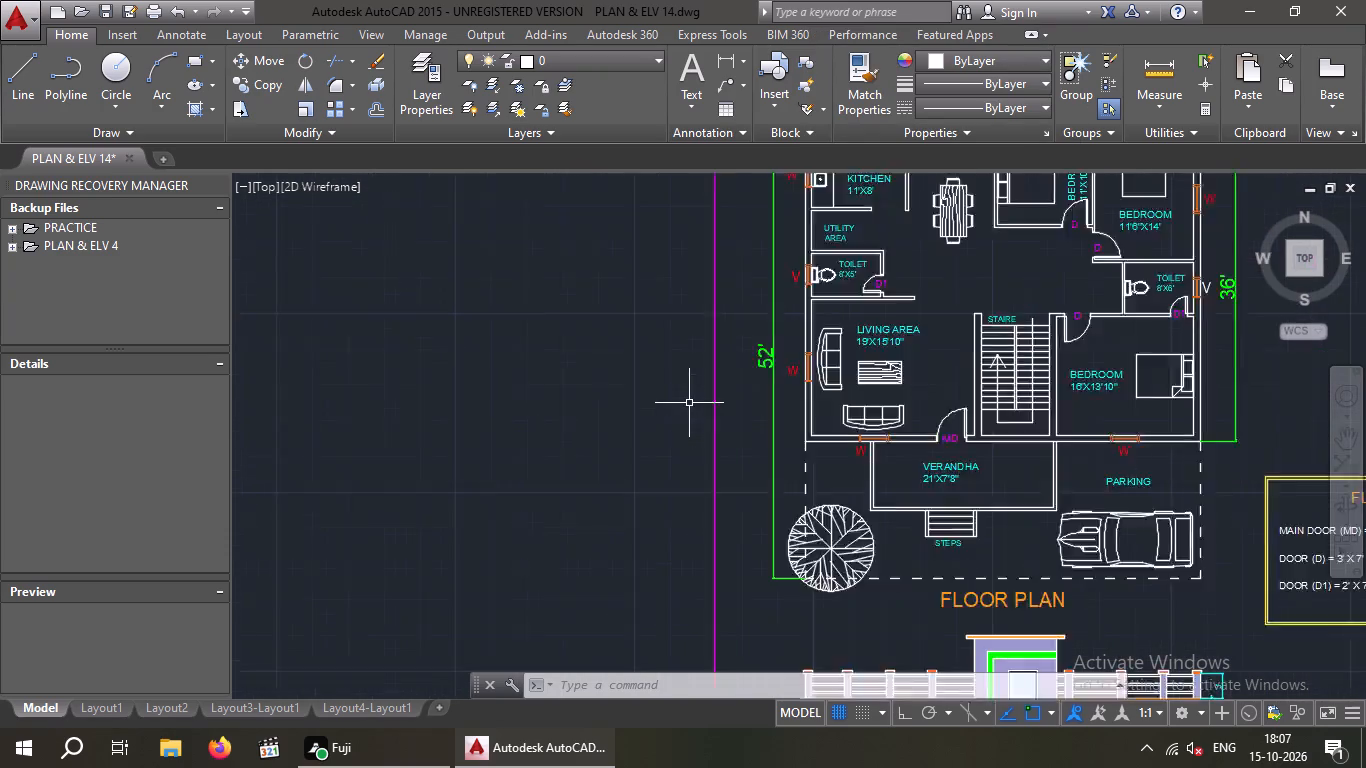
scroll(689, 403, "down", 1)
scroll(571, 406, "down", 1)
middle_click_drag(582, 414, 736, 495)
middle_click_drag(559, 565, 608, 525)
scroll(474, 464, "up", 3)
left_click(568, 501)
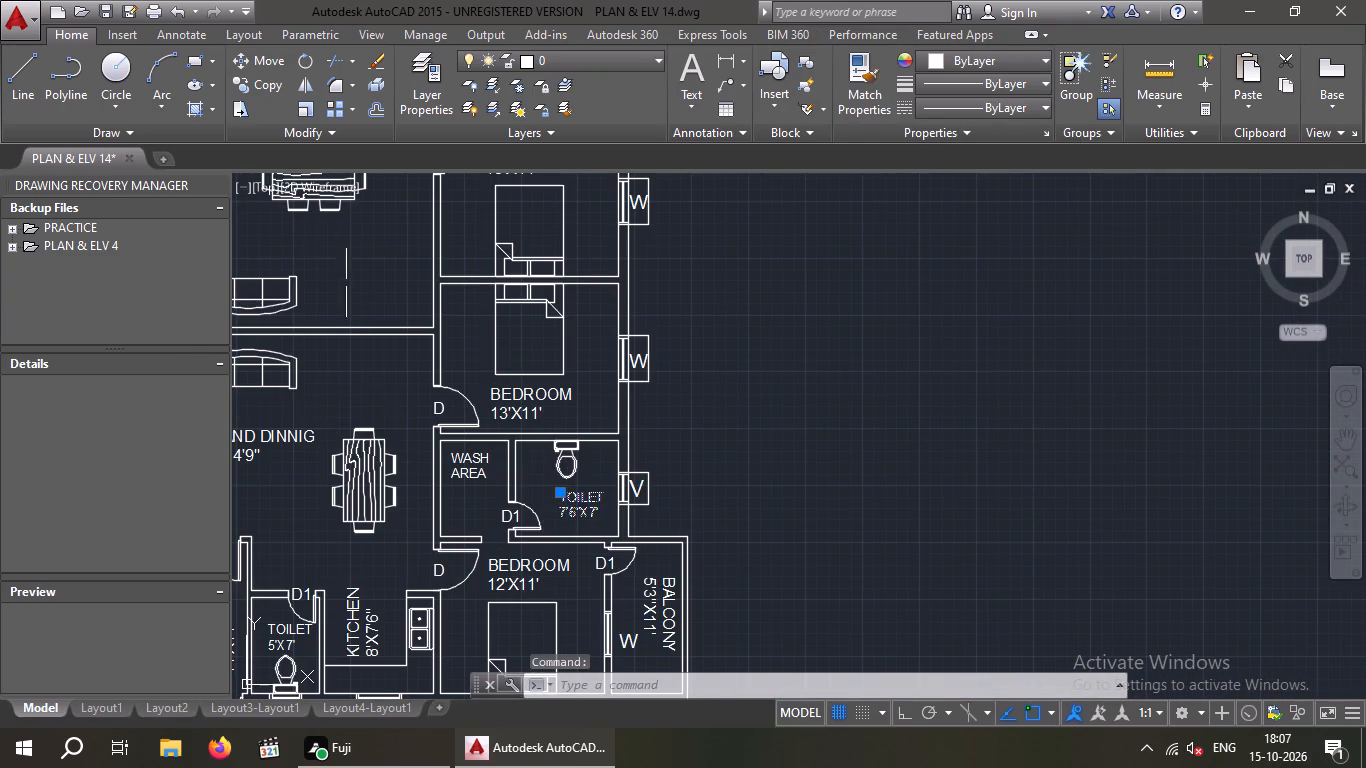
left_click(263, 81)
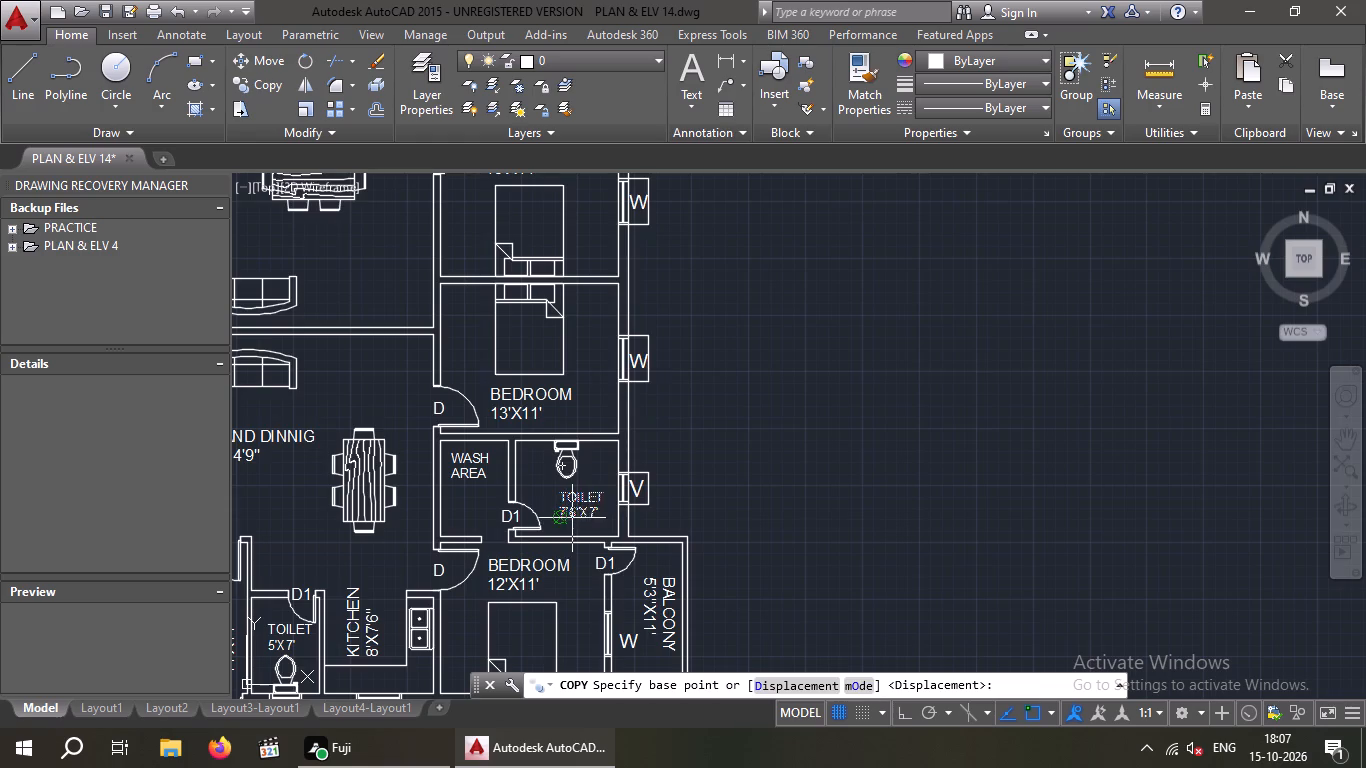
left_click(572, 518)
scroll(623, 486, "down", 4)
middle_click_drag(729, 496, 698, 393)
scroll(630, 551, "up", 3)
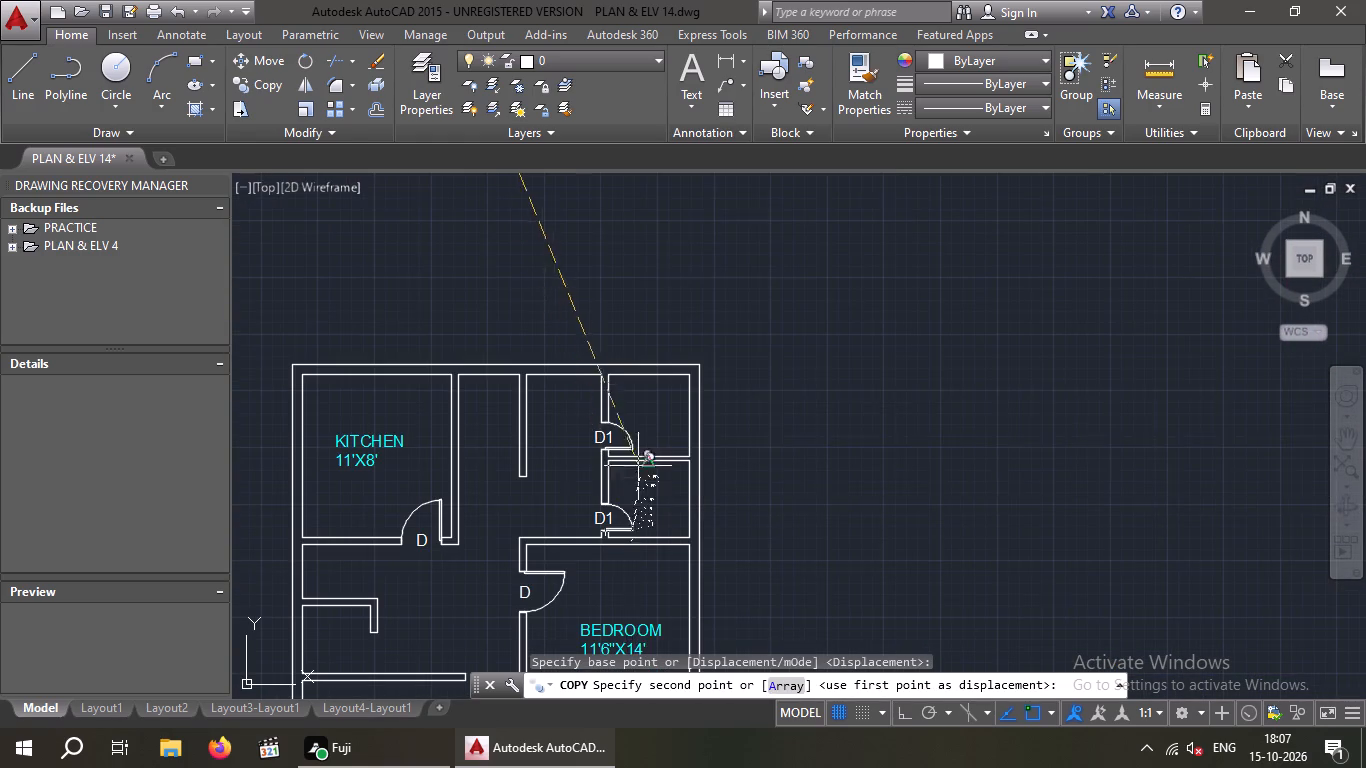
left_click(632, 420)
Place another copy of the TOILET 7'6"X7' label in the small room just south of the northeast corner room.
left_click(636, 501)
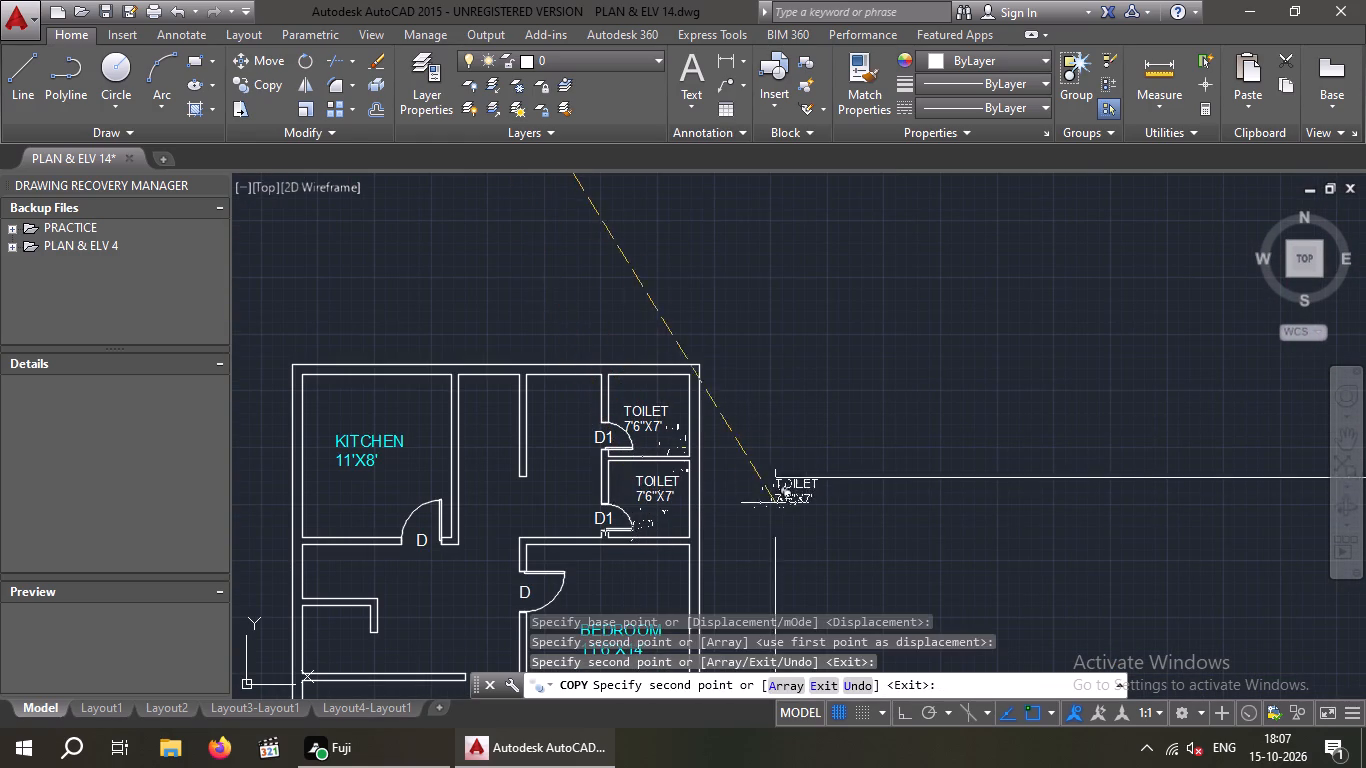
middle_click_drag(792, 491, 790, 375)
key("Escape")
key("Escape")
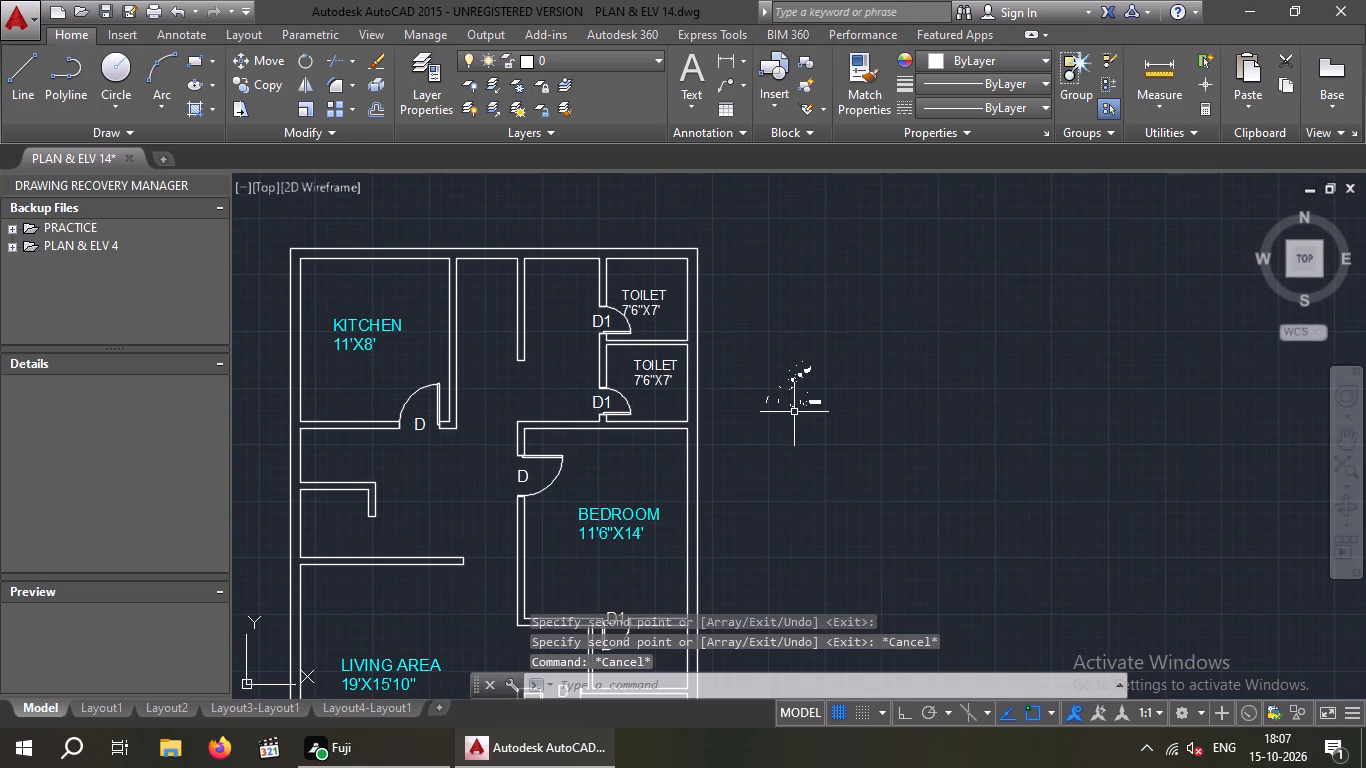
Examine the framed FLOOR PLAN and the apartment PLAN for further room labels to reuse.
scroll(771, 422, "down", 2)
middle_click_drag(771, 422, 767, 445)
scroll(867, 420, "down", 1)
middle_click_drag(780, 426, 535, 427)
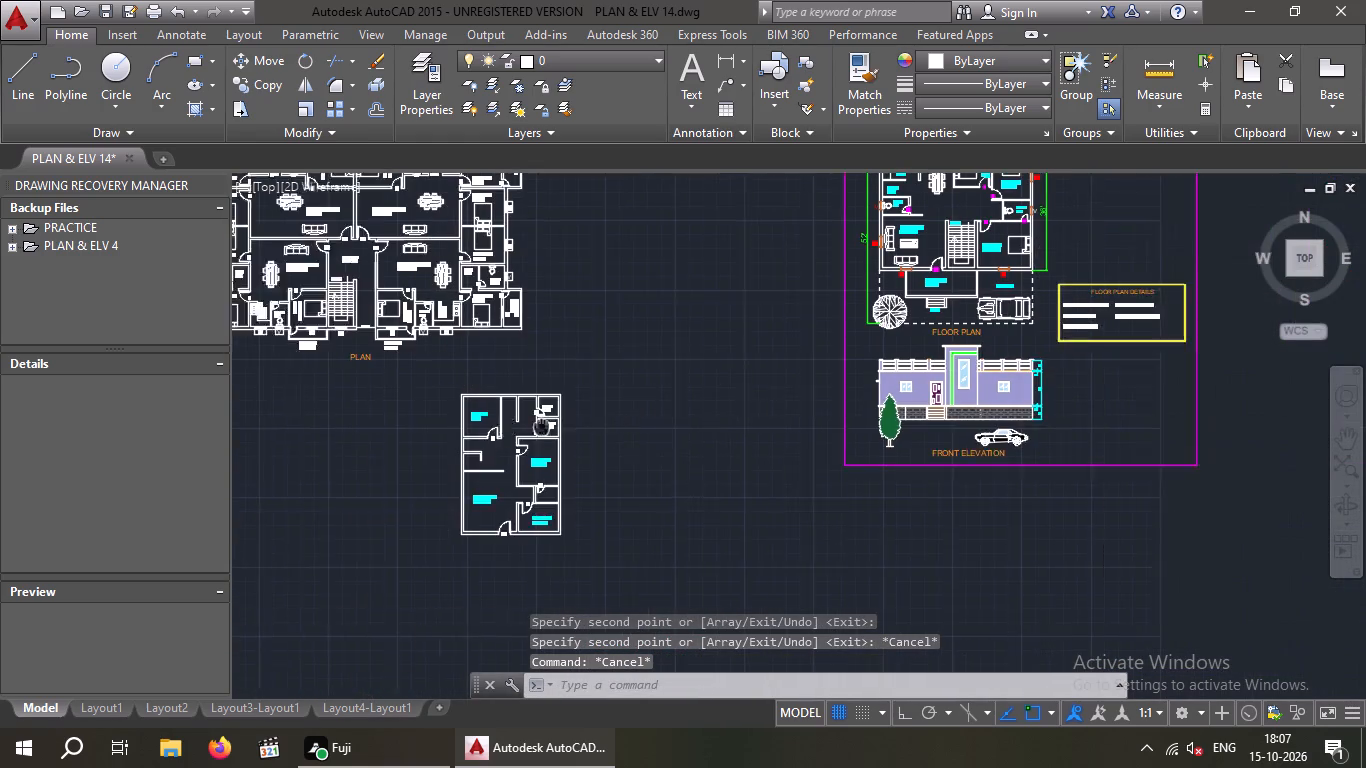
middle_click_drag(535, 427, 412, 440)
middle_click_drag(720, 325, 665, 430)
scroll(769, 395, "up", 2)
scroll(734, 399, "down", 1)
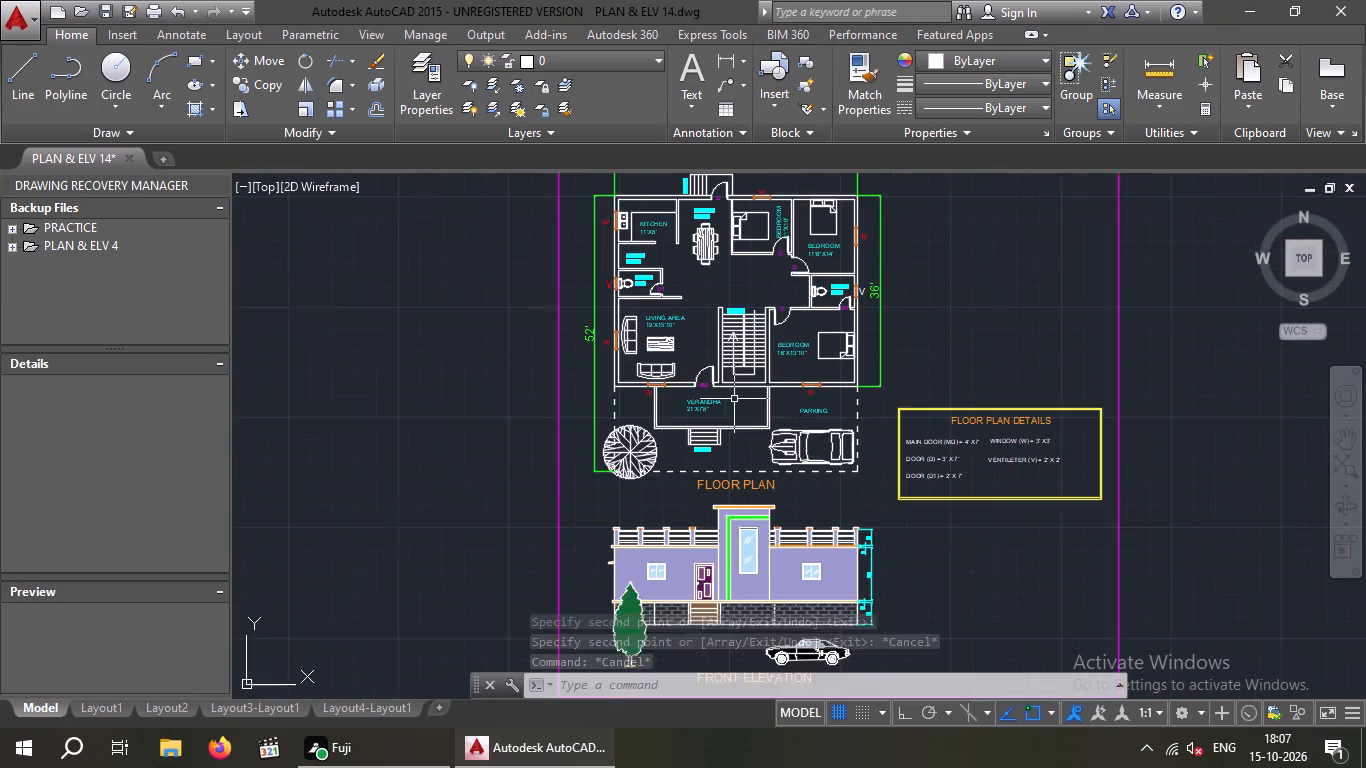
middle_click_drag(734, 399, 730, 457)
scroll(627, 322, "up", 3)
scroll(628, 320, "down", 3)
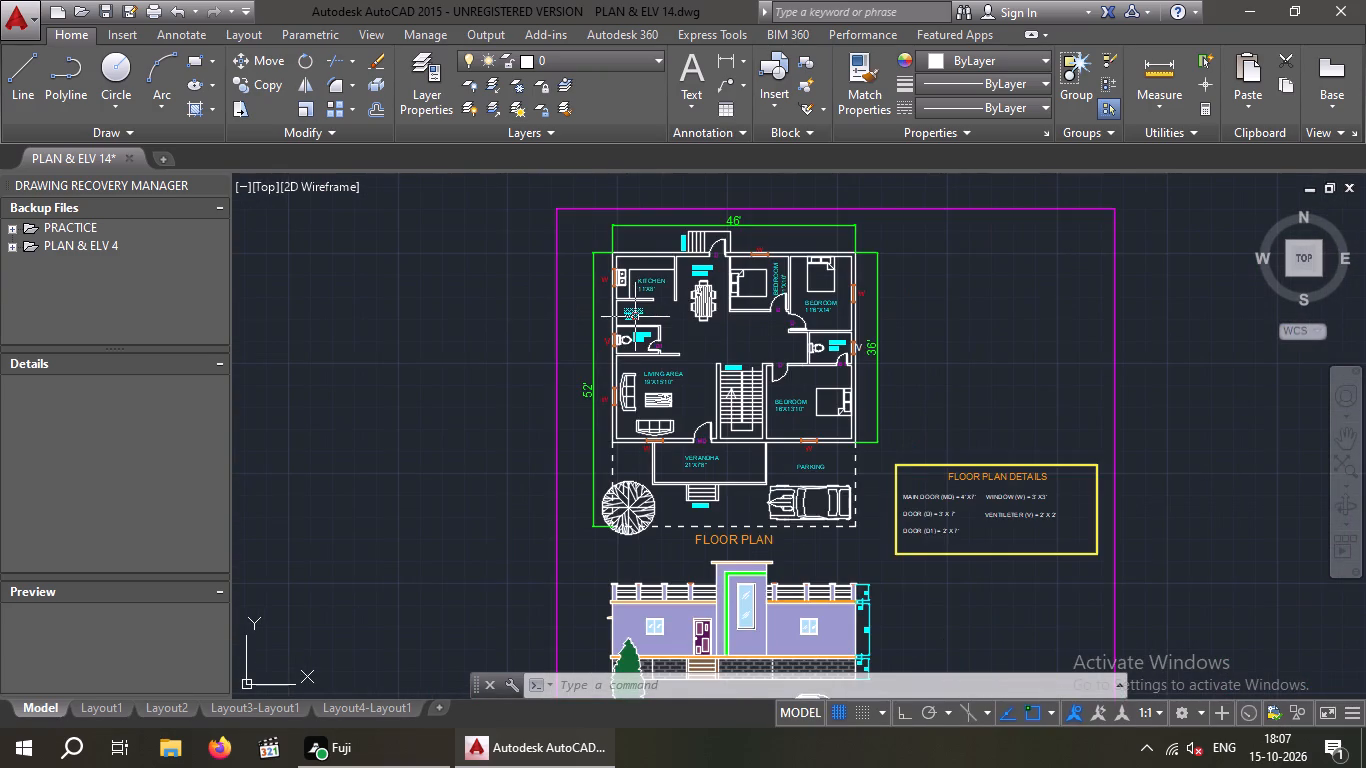
middle_click_drag(635, 316, 886, 363)
scroll(710, 395, "down", 1)
scroll(338, 349, "up", 3)
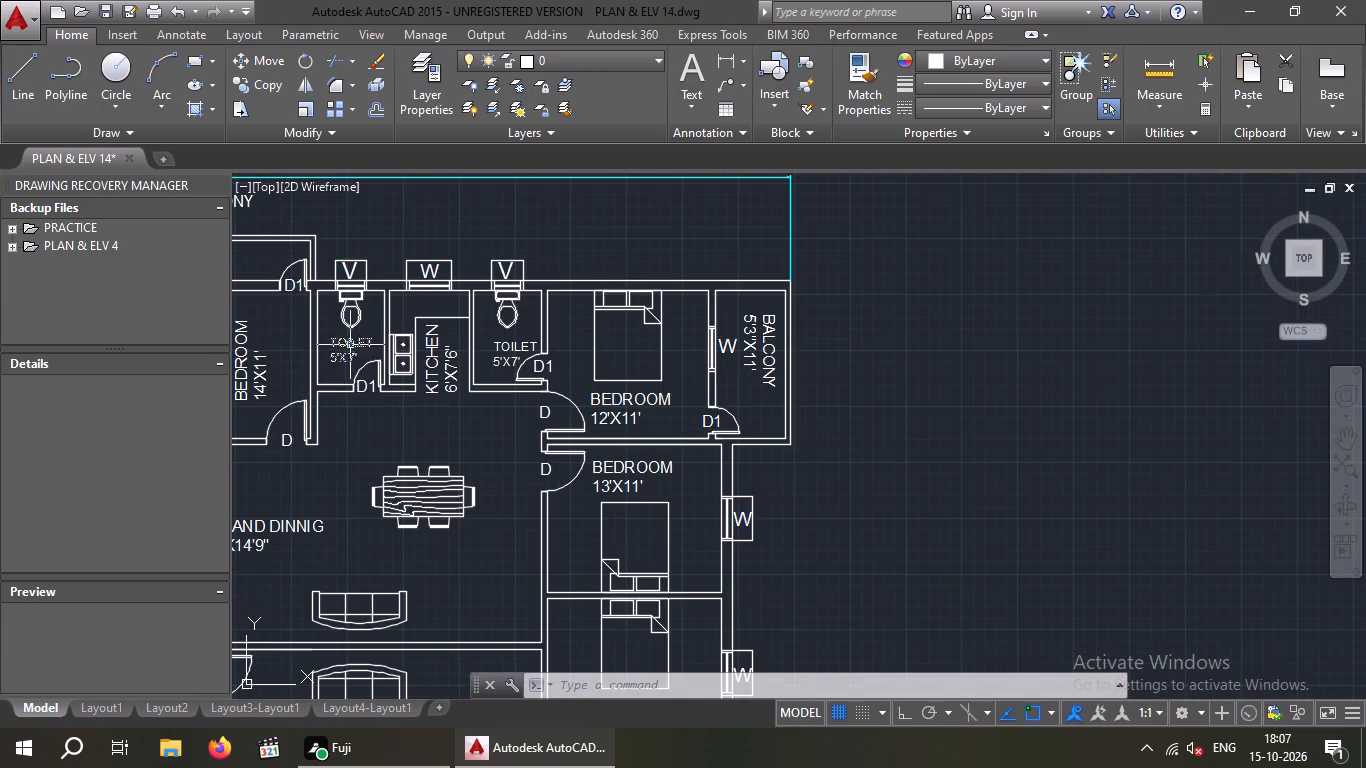
middle_click_drag(421, 398, 631, 321)
scroll(623, 325, "down", 2)
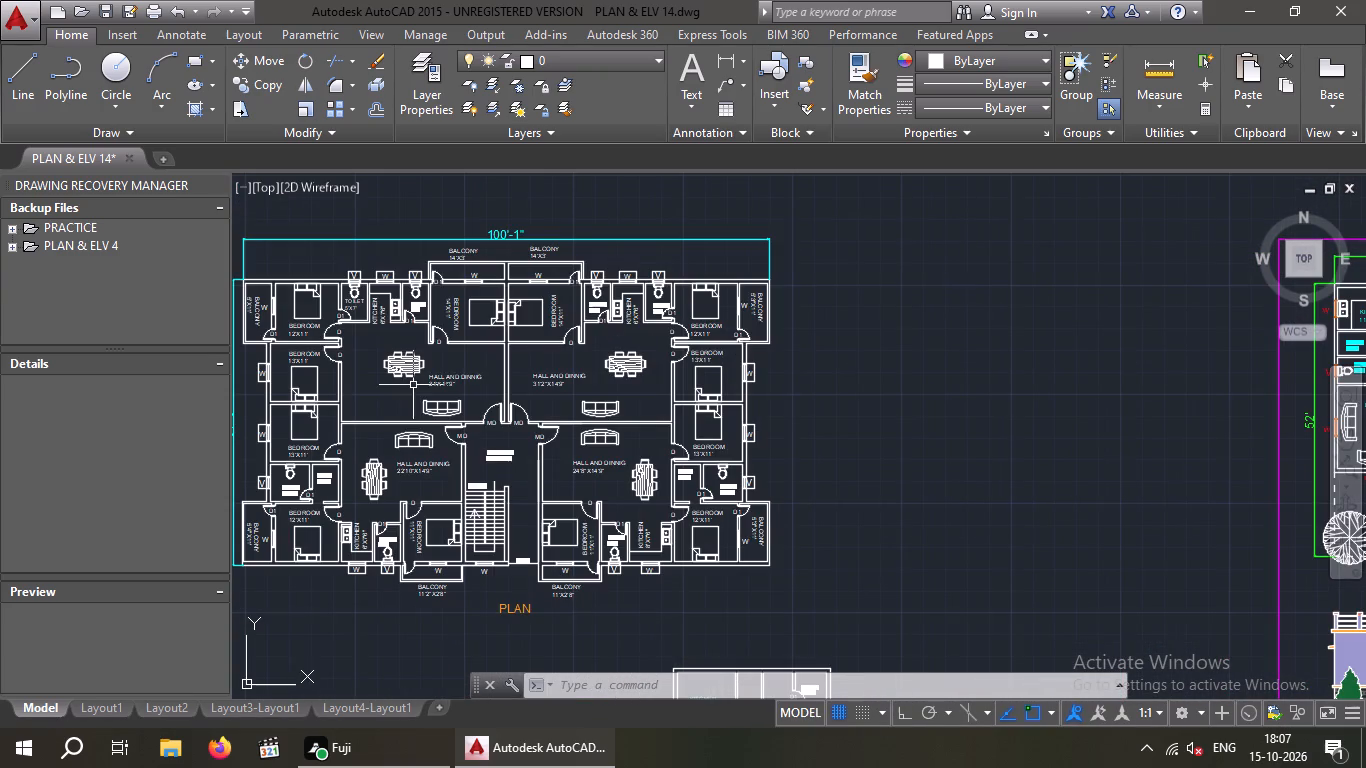
Copy the cyan UTILITY AREA label from the framed FLOOR PLAN drawing into the new plan's north space just west of the toilets.
middle_click_drag(599, 377, 109, 450)
scroll(893, 397, "up", 2)
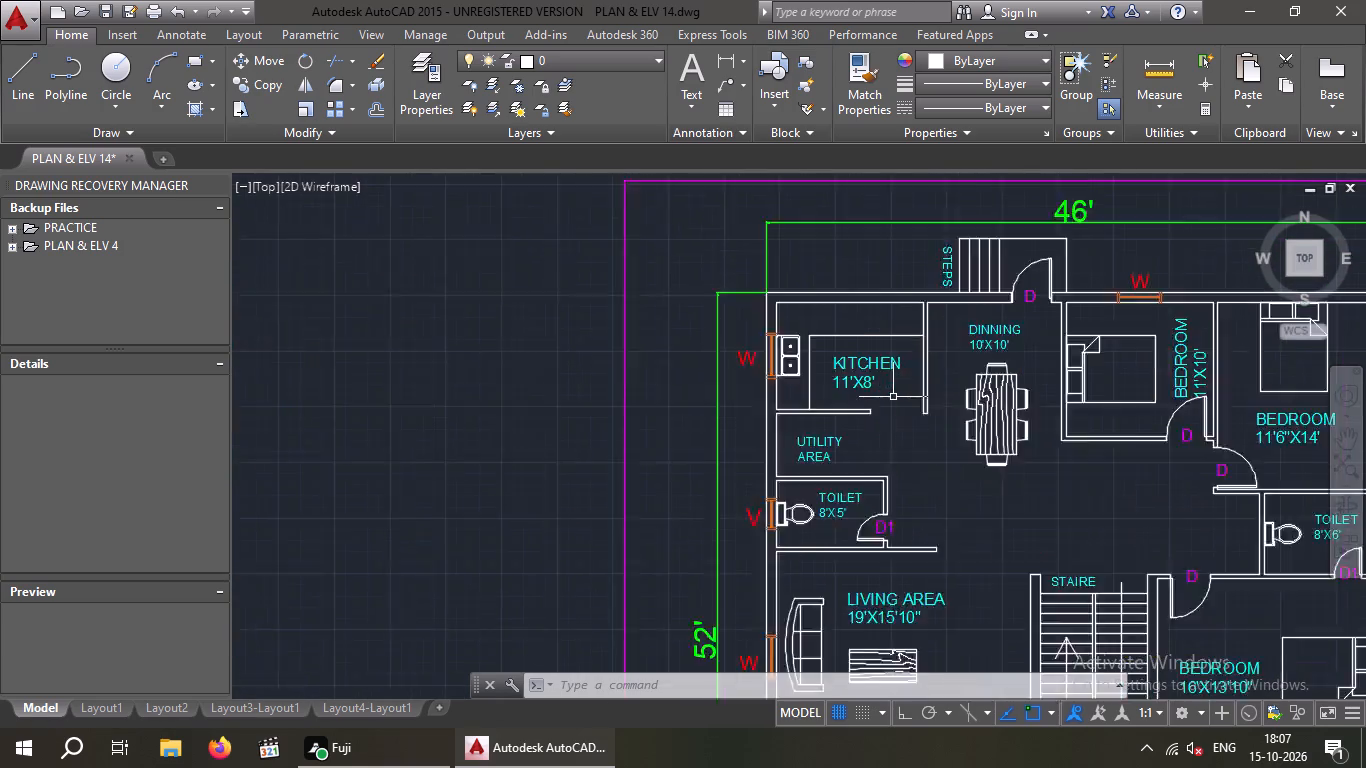
scroll(893, 397, "up", 1)
middle_click_drag(1071, 338, 764, 442)
scroll(932, 419, "down", 2)
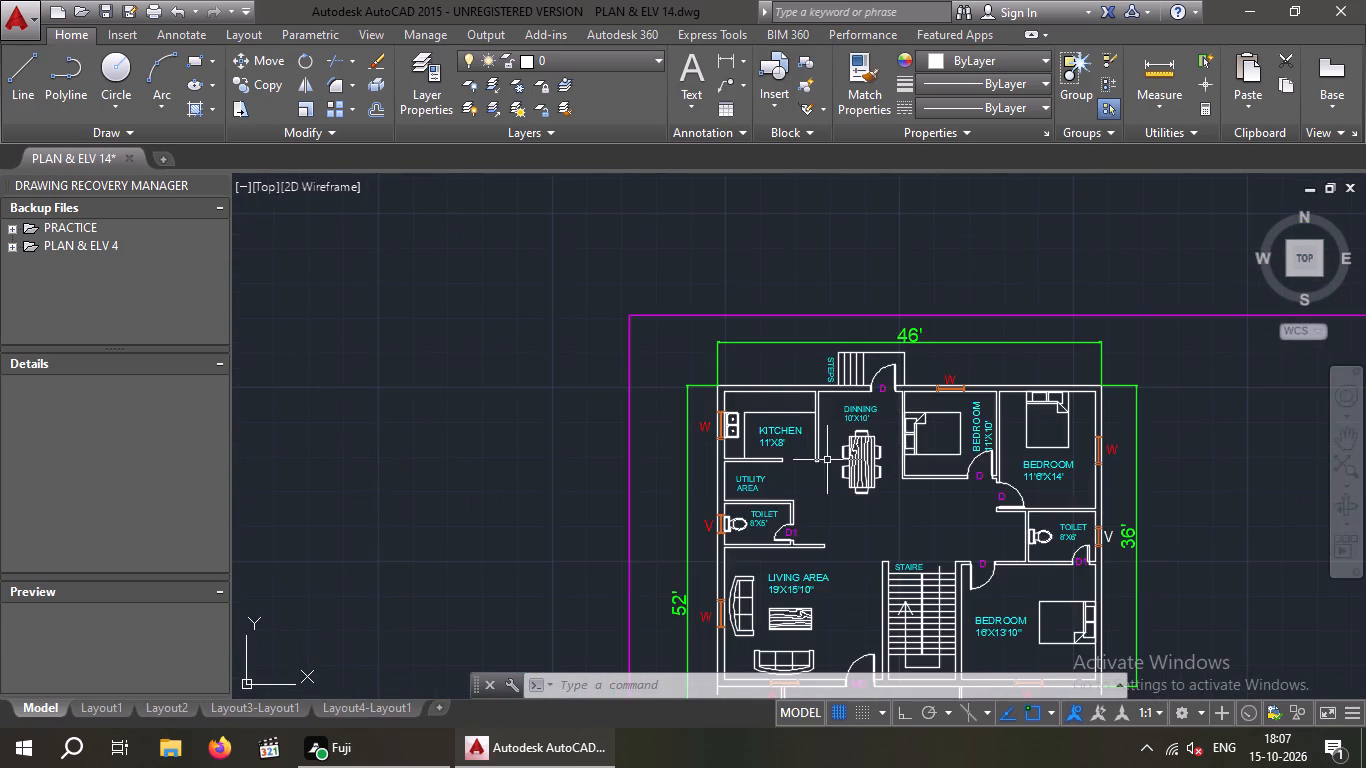
scroll(765, 509, "up", 1)
left_click(745, 475)
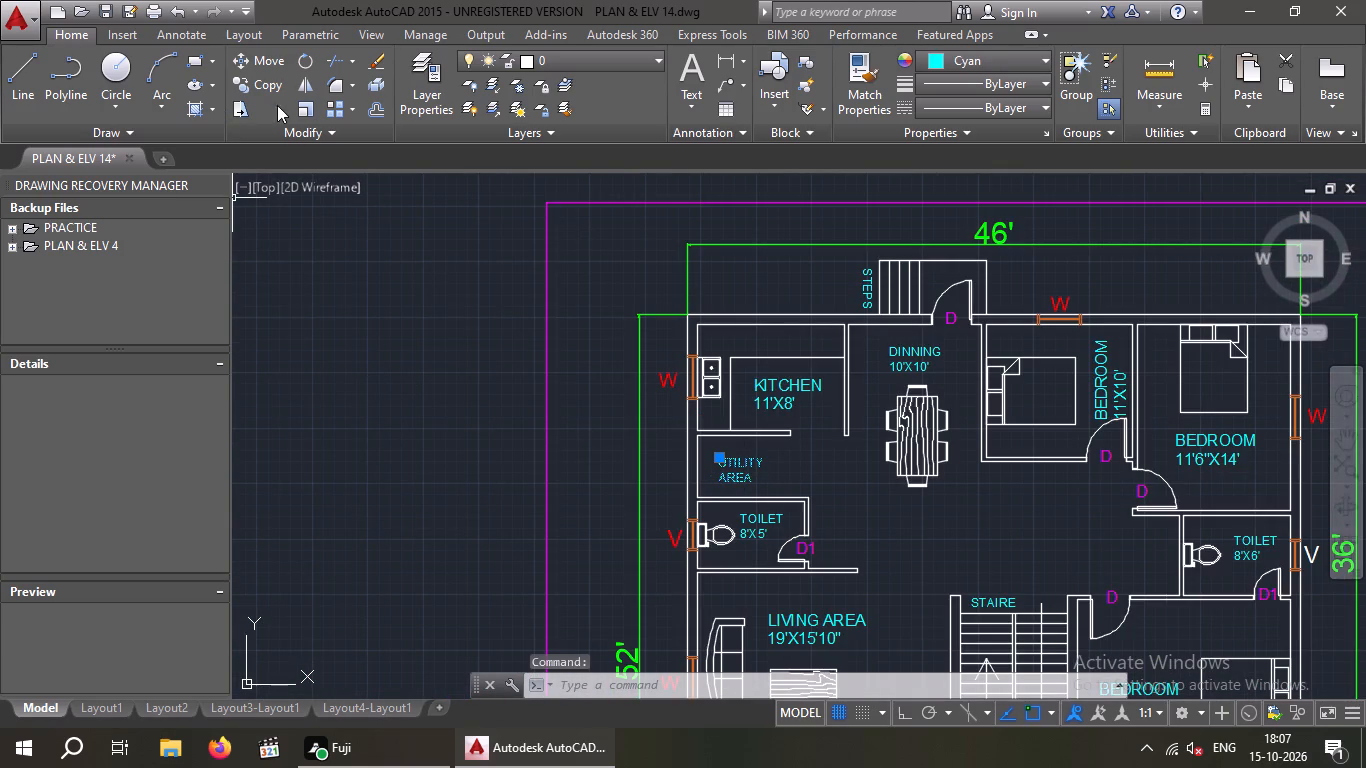
left_click(269, 86)
left_click(722, 480)
scroll(526, 553, "up", 1)
scroll(526, 553, "down", 3)
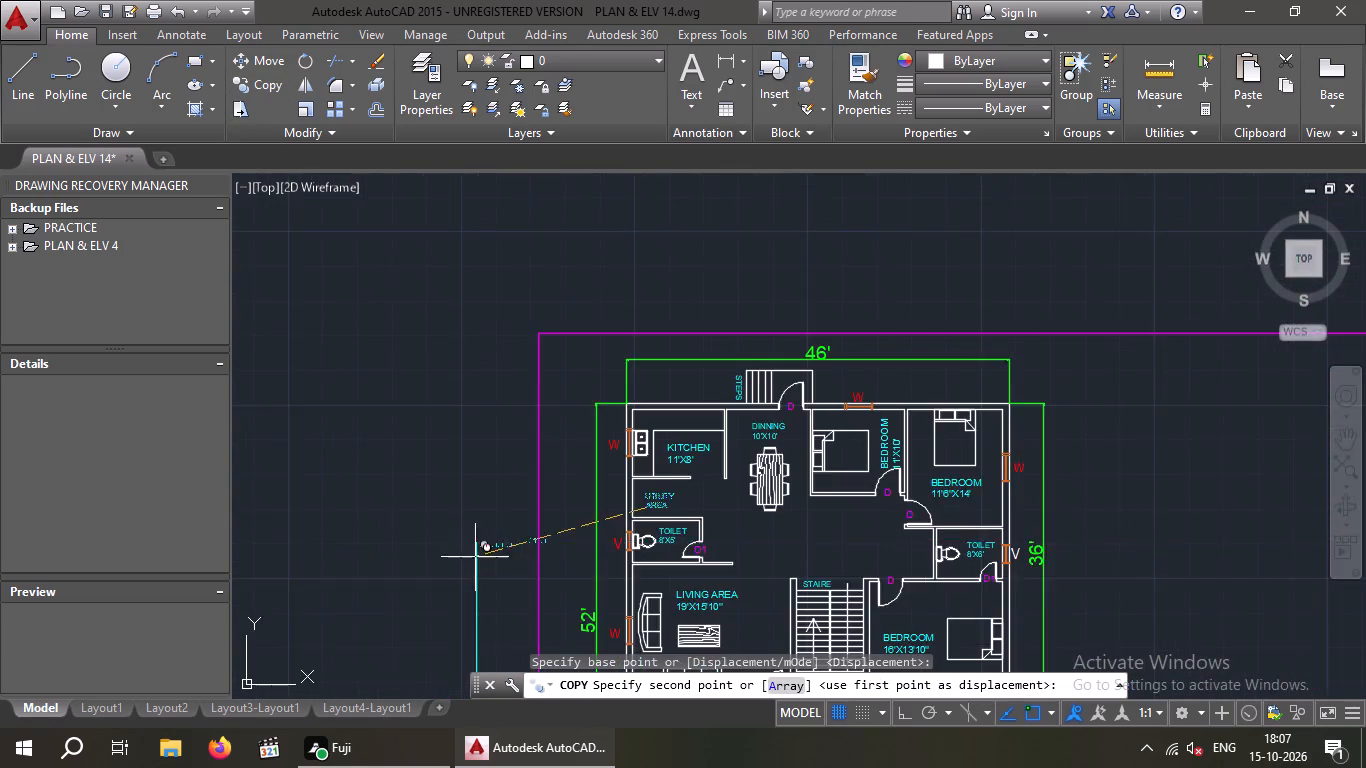
middle_click_drag(477, 553, 846, 358)
middle_click_drag(627, 481, 835, 312)
scroll(817, 322, "down", 2)
scroll(579, 460, "up", 2)
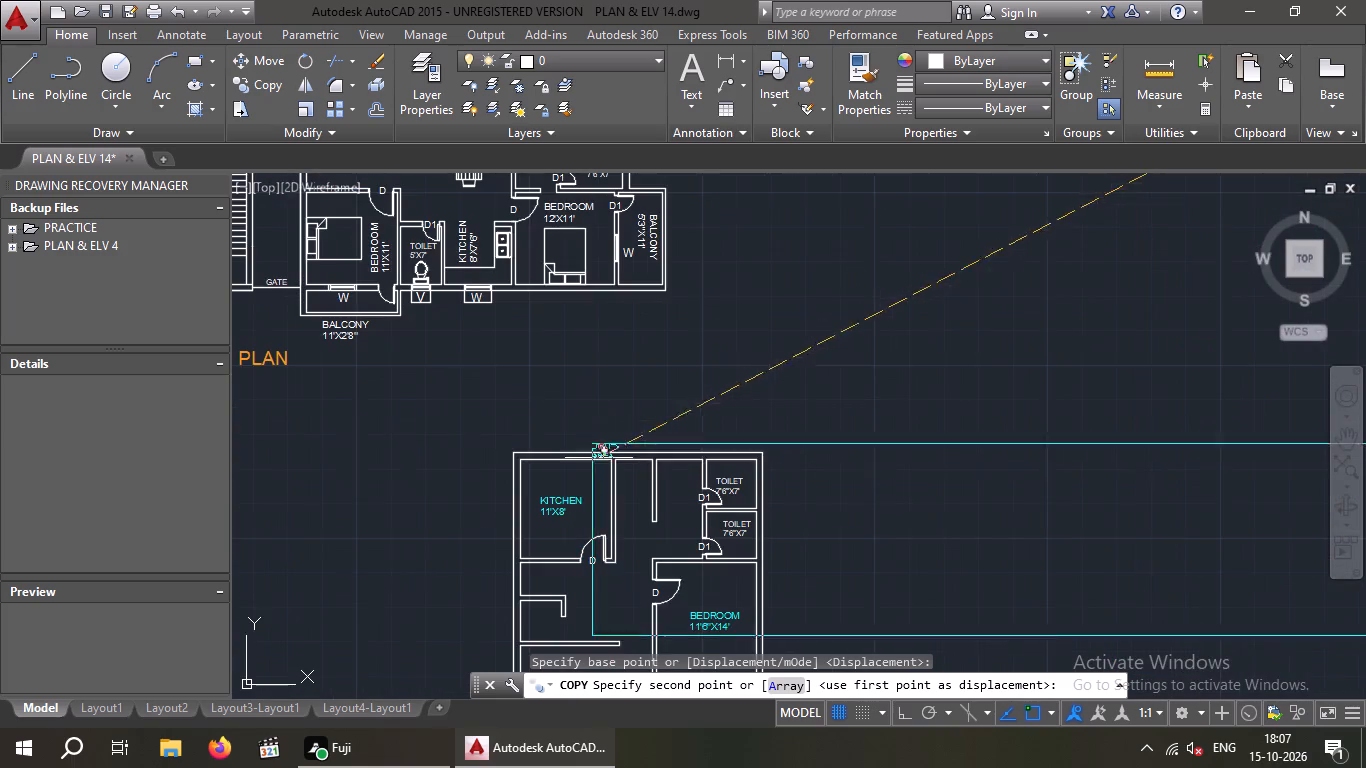
scroll(660, 490, "up", 3)
left_click(677, 489)
scroll(676, 487, "down", 2)
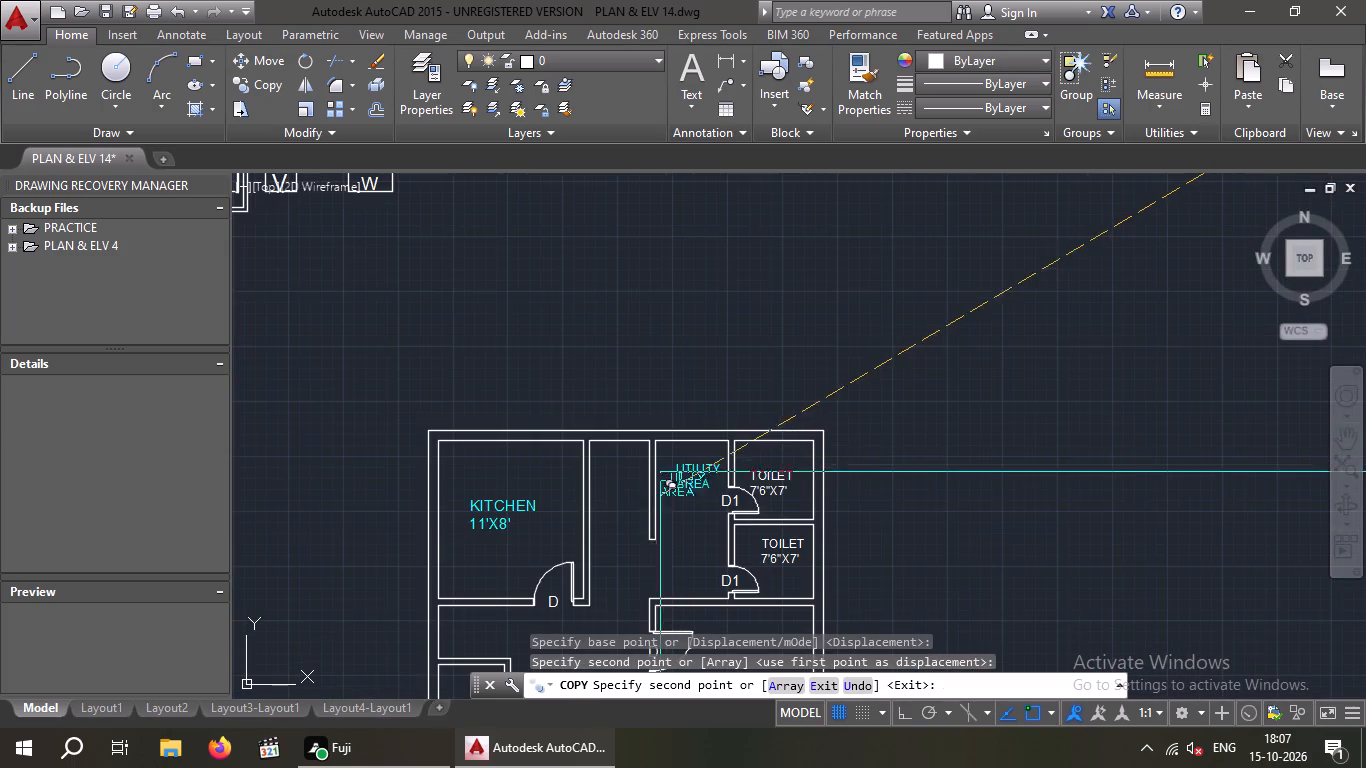
middle_click_drag(595, 520, 719, 321)
scroll(589, 446, "up", 1)
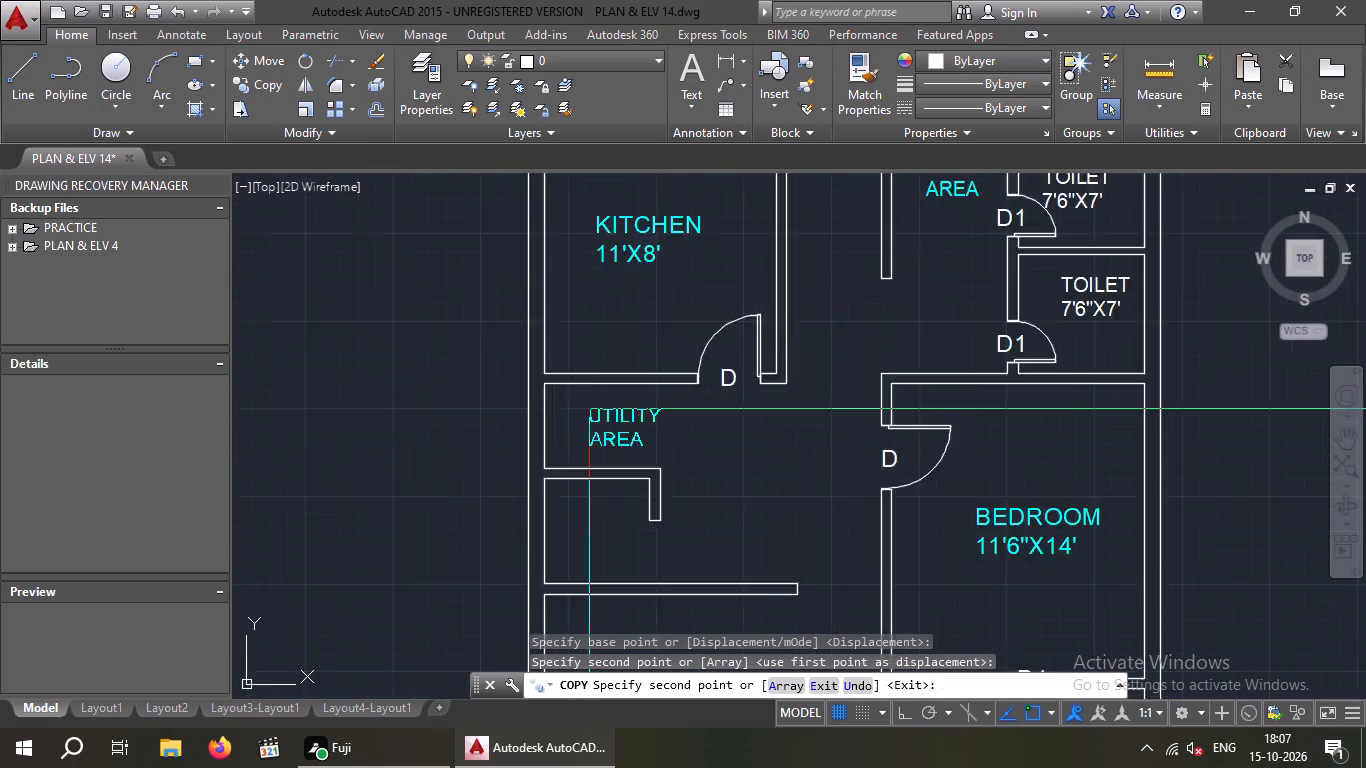
scroll(589, 446, "up", 1)
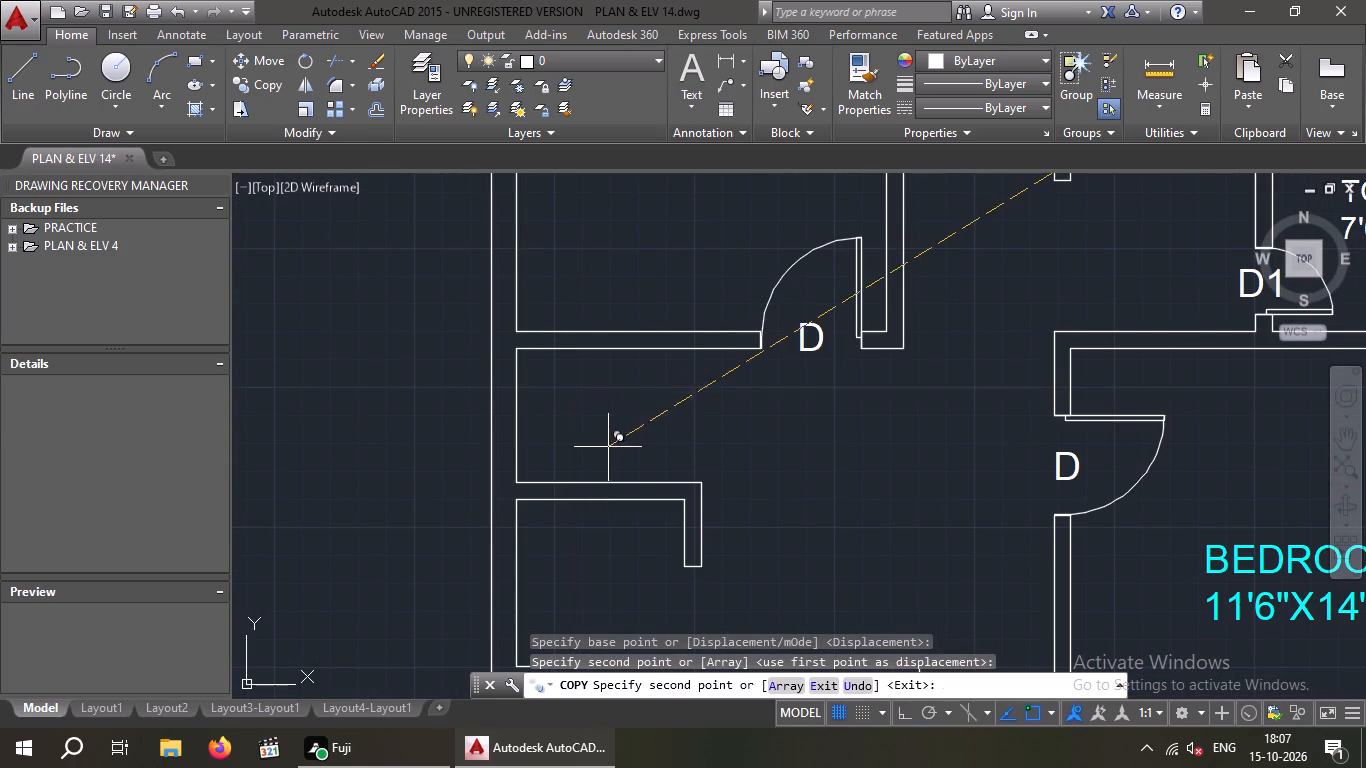
key("Escape")
Copy the cyan DINNING 10'X10' label from the framed FLOOR PLAN drawing into the new plan's west space just south of the kitchen.
scroll(646, 450, "down", 3)
middle_click_drag(637, 450, 343, 515)
scroll(634, 425, "down", 2)
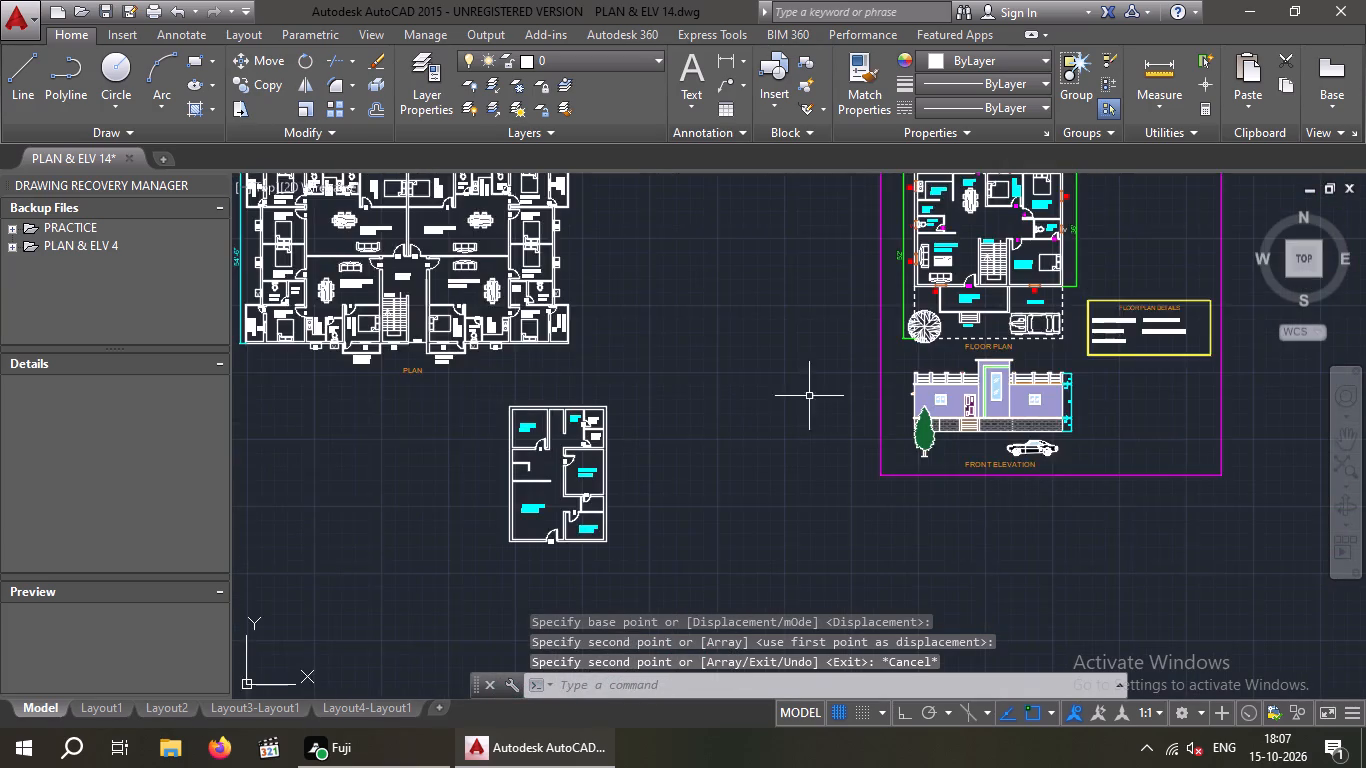
middle_click_drag(804, 397, 502, 569)
scroll(676, 374, "up", 4)
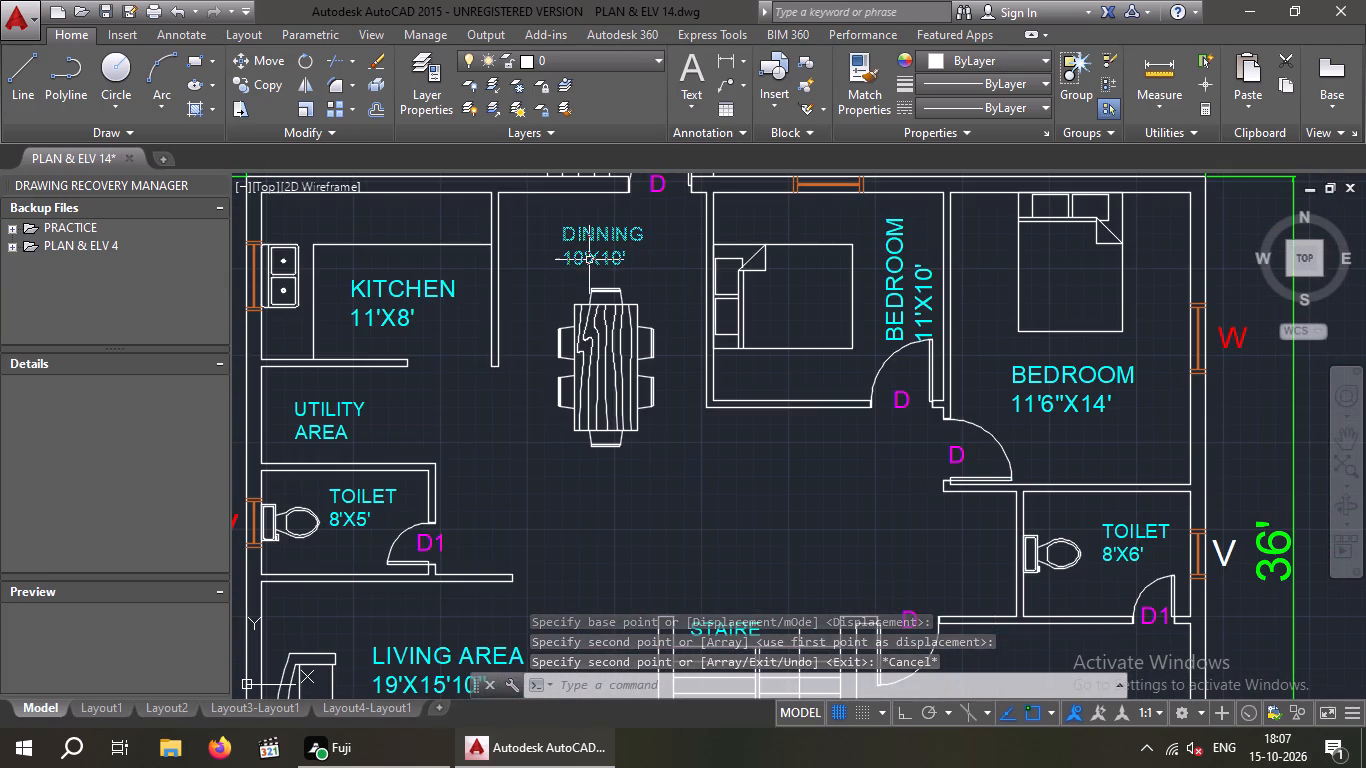
left_click(589, 259)
left_click(261, 81)
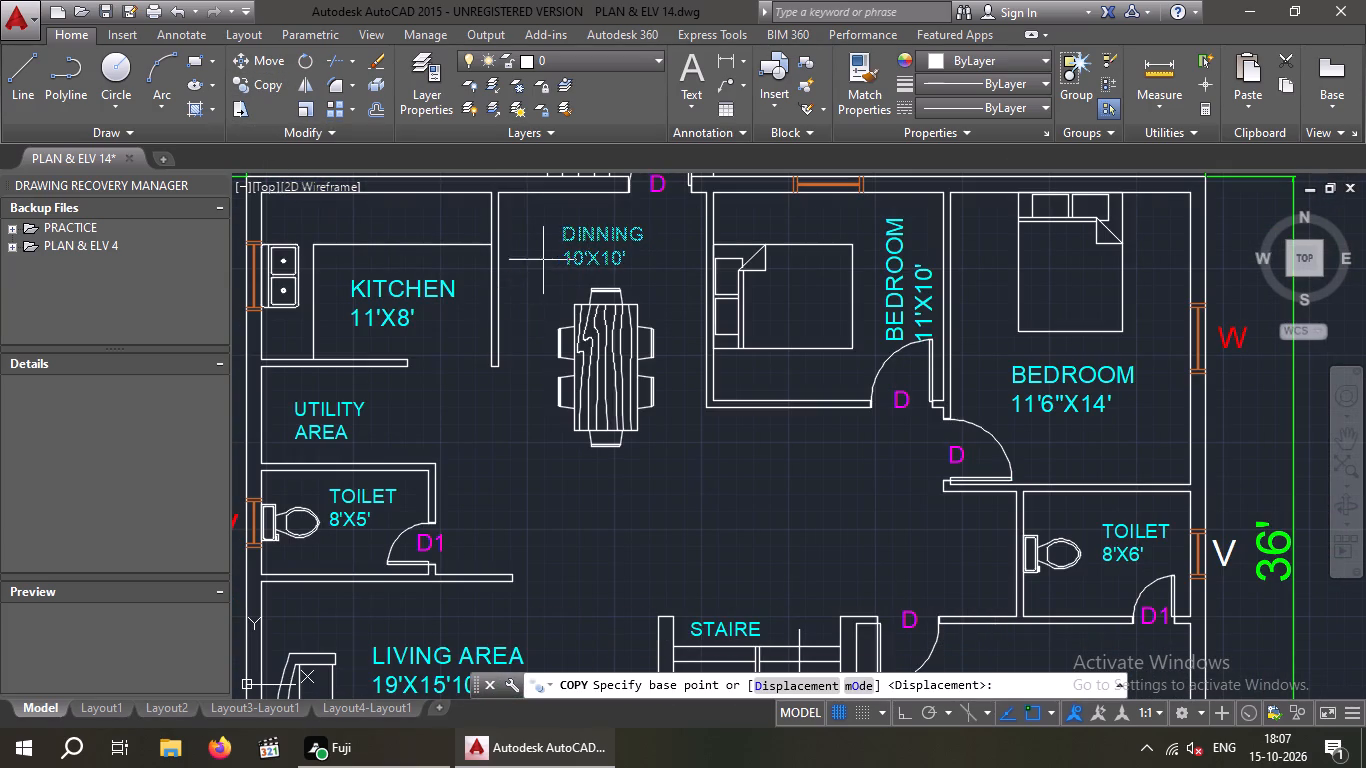
left_click(565, 265)
scroll(543, 283, "down", 5)
middle_click_drag(412, 398, 855, 297)
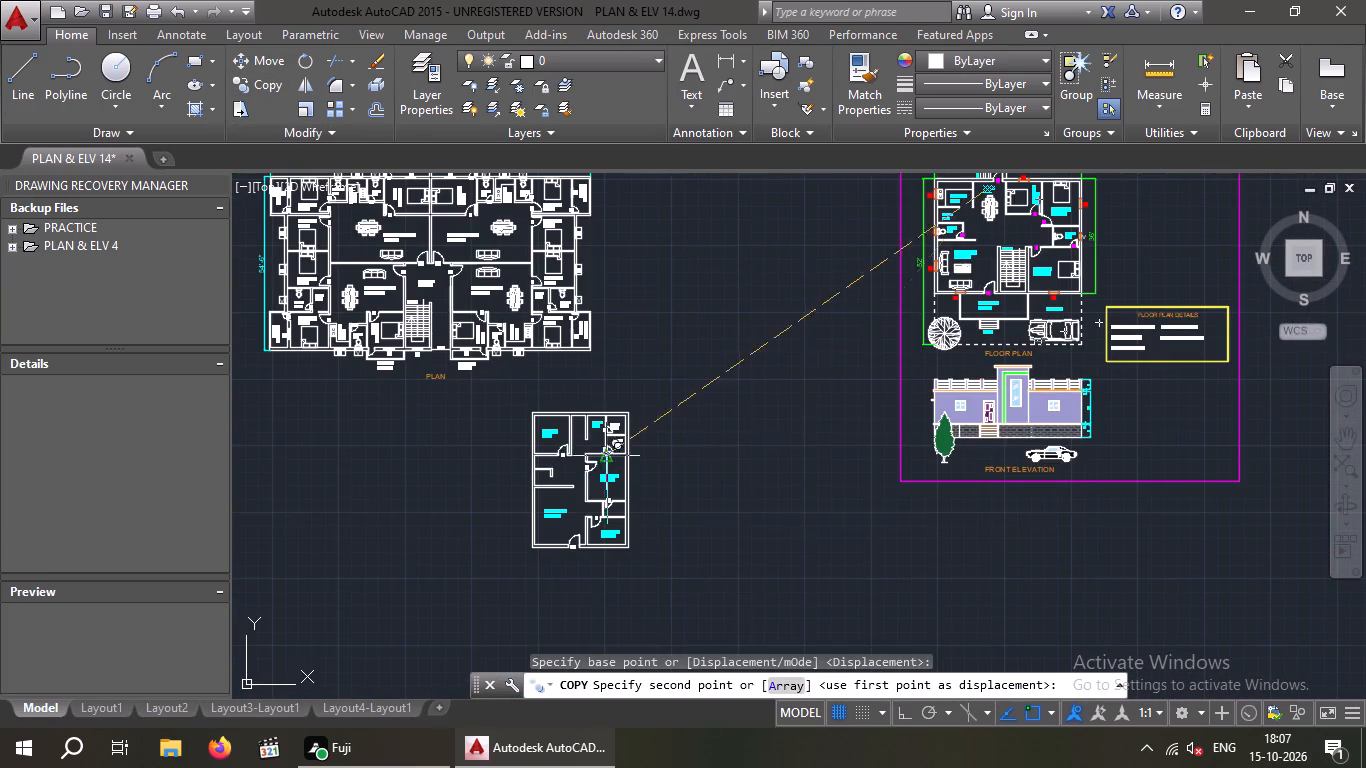
scroll(539, 472, "up", 3)
left_click(538, 446)
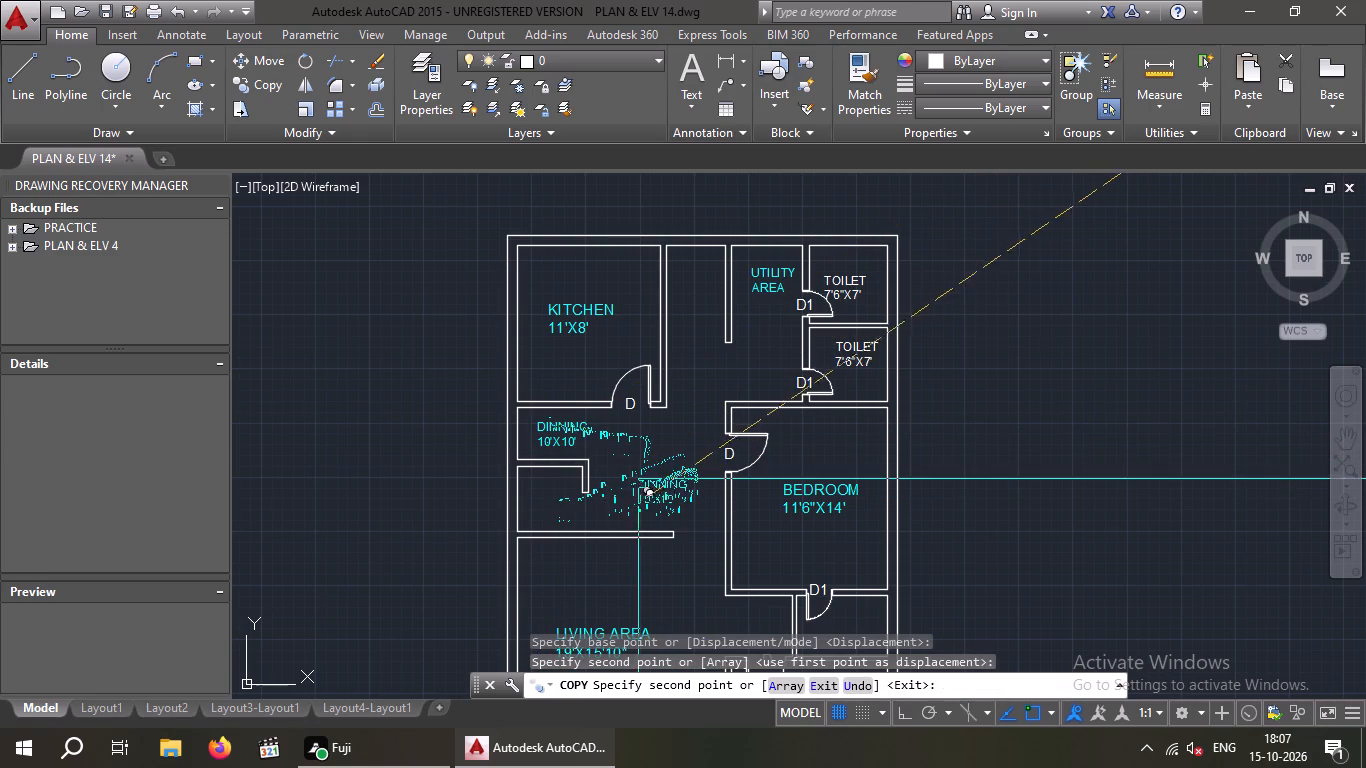
key("Escape")
key("Escape")
Examine the new plan's rooms and their labels to see which spaces are still unlabelled.
middle_click_drag(660, 480, 640, 408)
scroll(633, 407, "down", 2)
middle_click_drag(618, 460, 613, 442)
scroll(616, 453, "up", 2)
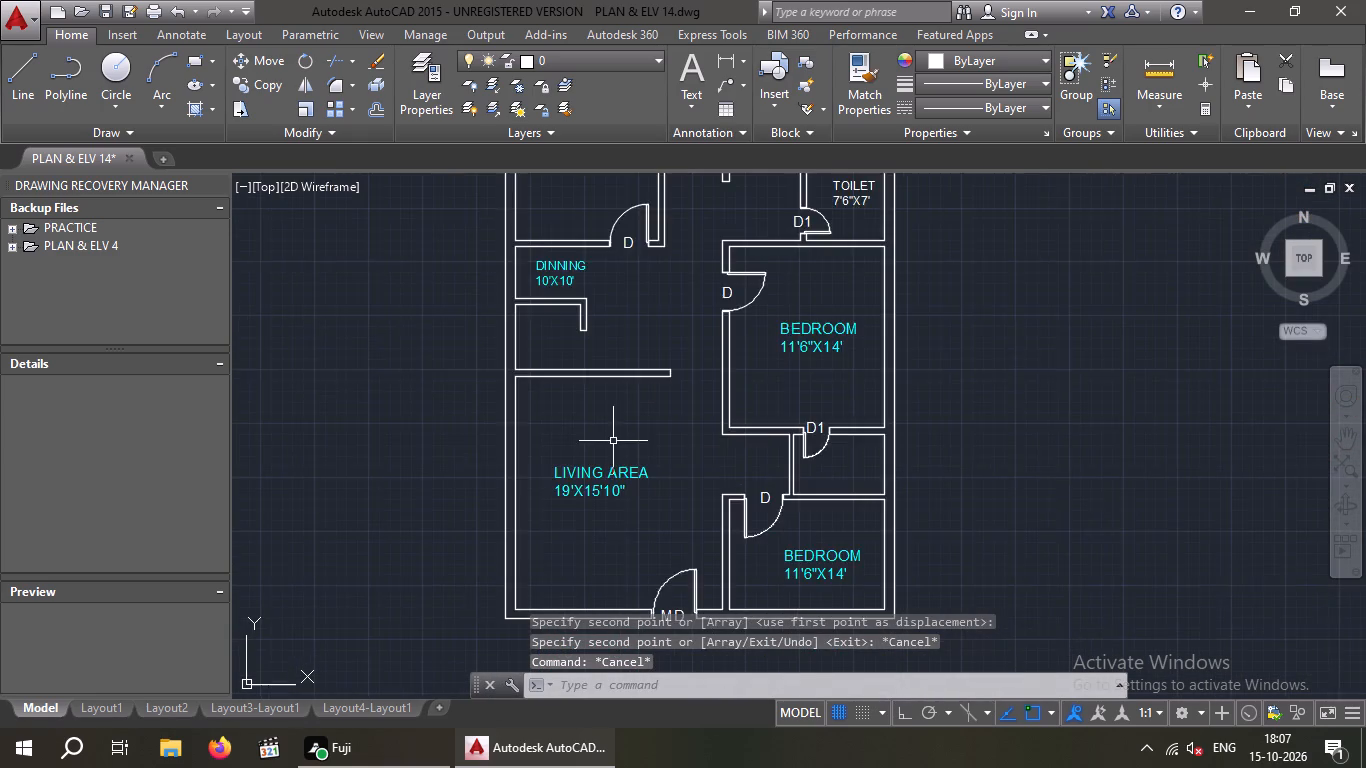
scroll(612, 443, "down", 1)
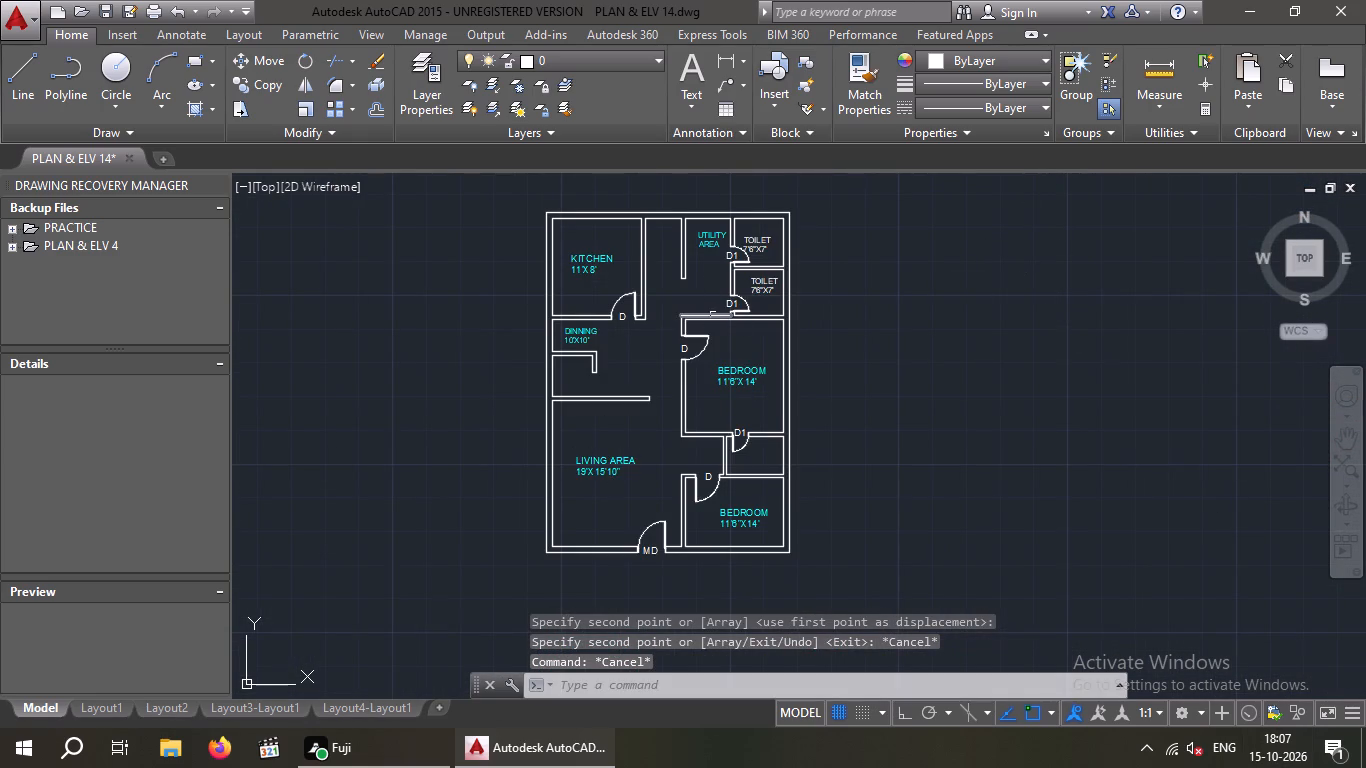
middle_click_drag(713, 315, 560, 304)
scroll(696, 367, "down", 1)
middle_click_drag(687, 368, 631, 392)
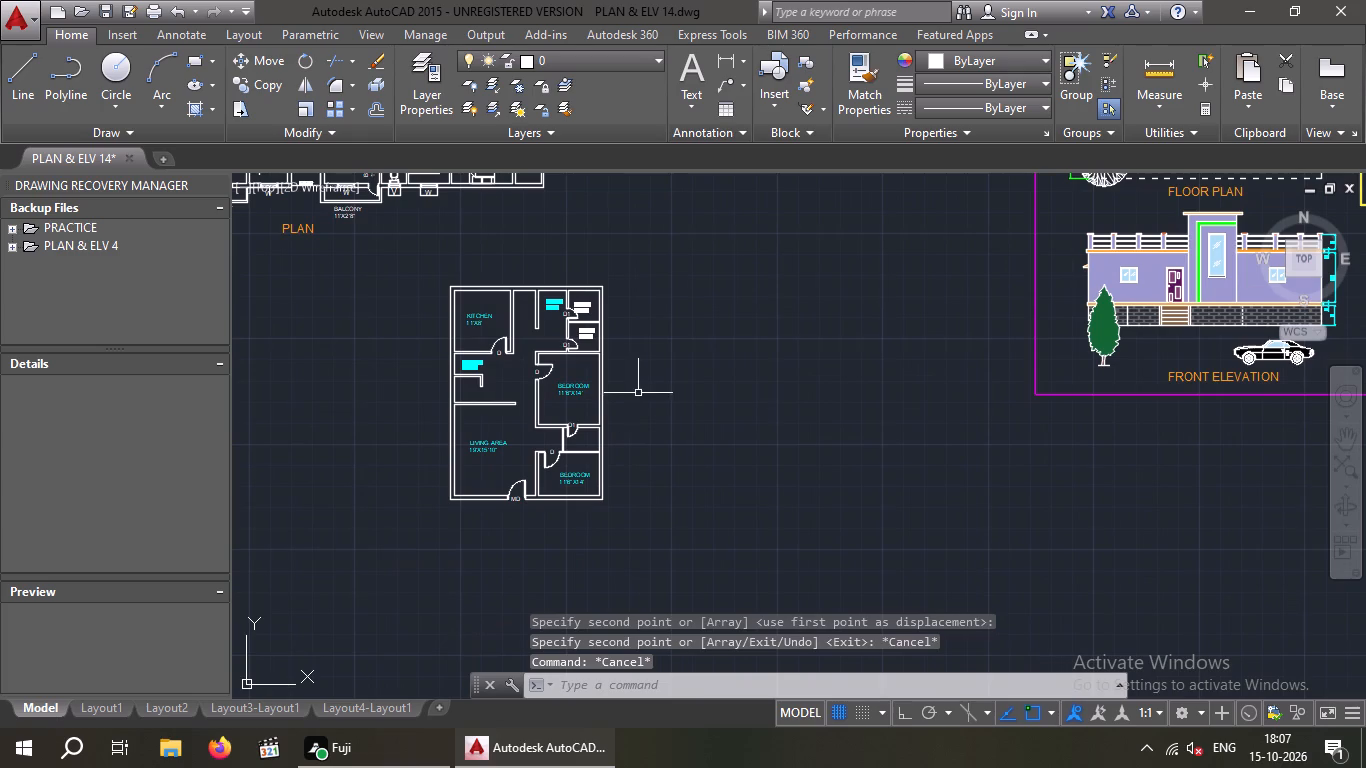
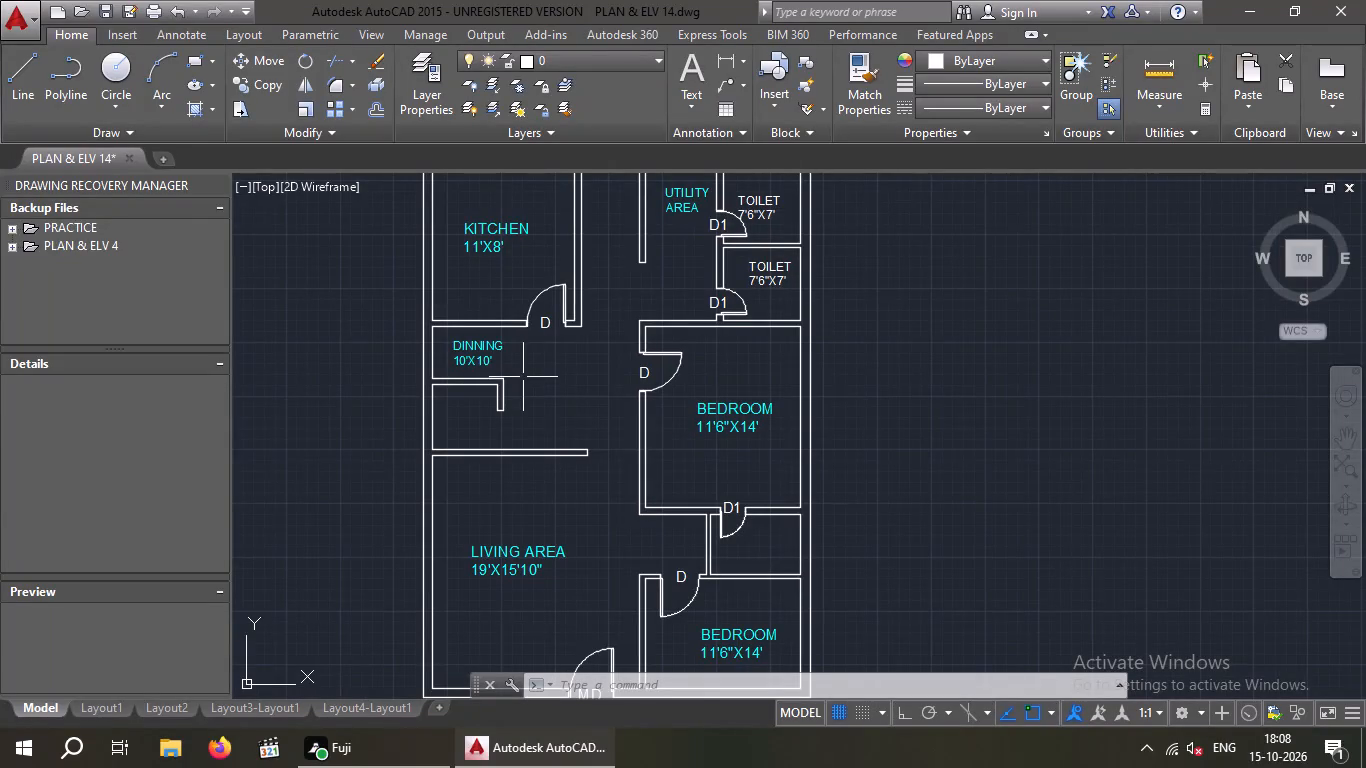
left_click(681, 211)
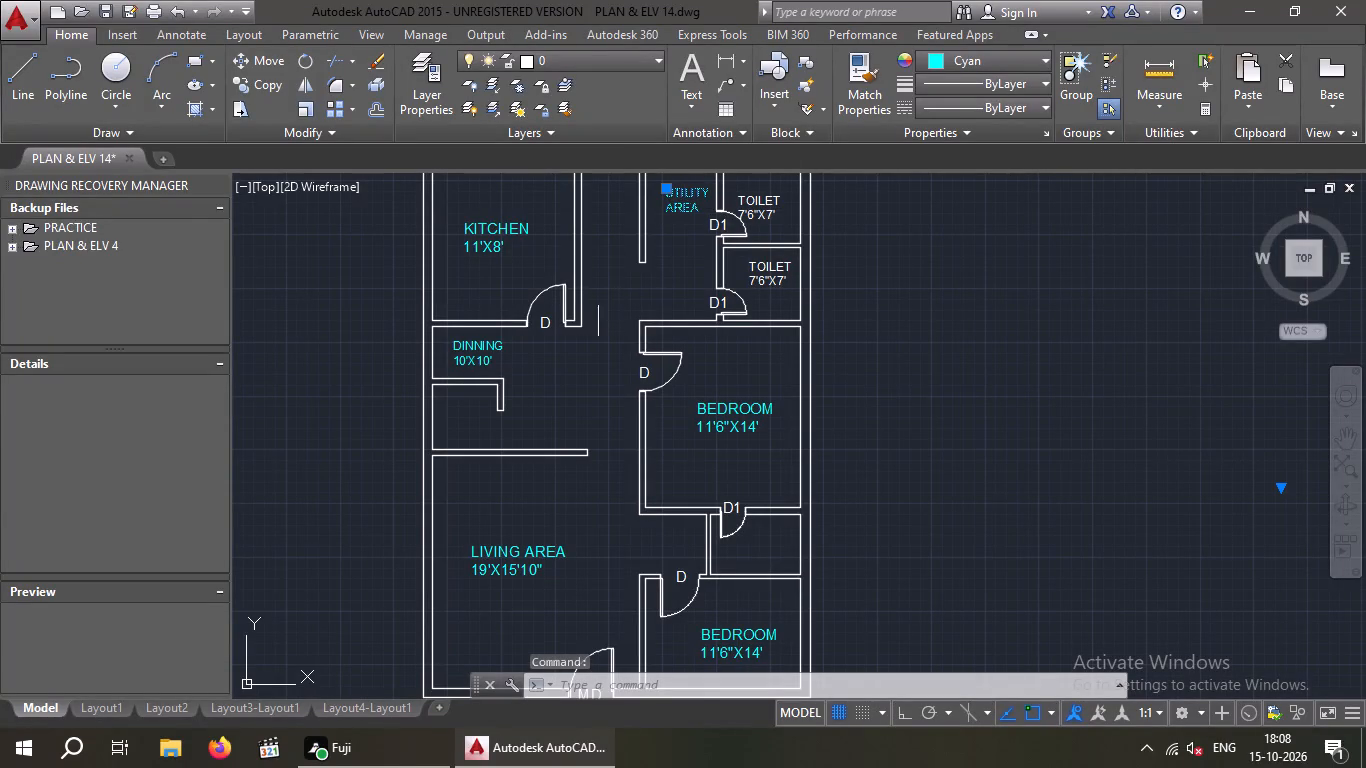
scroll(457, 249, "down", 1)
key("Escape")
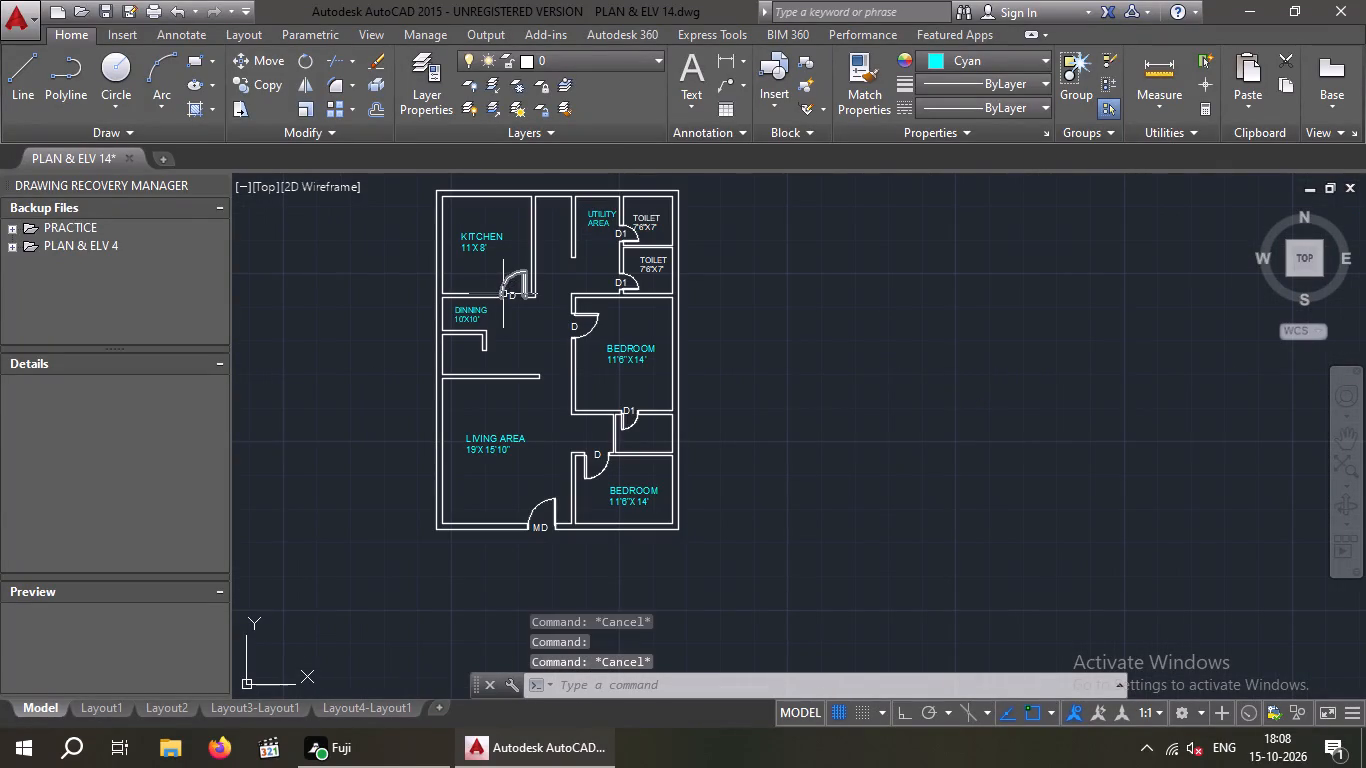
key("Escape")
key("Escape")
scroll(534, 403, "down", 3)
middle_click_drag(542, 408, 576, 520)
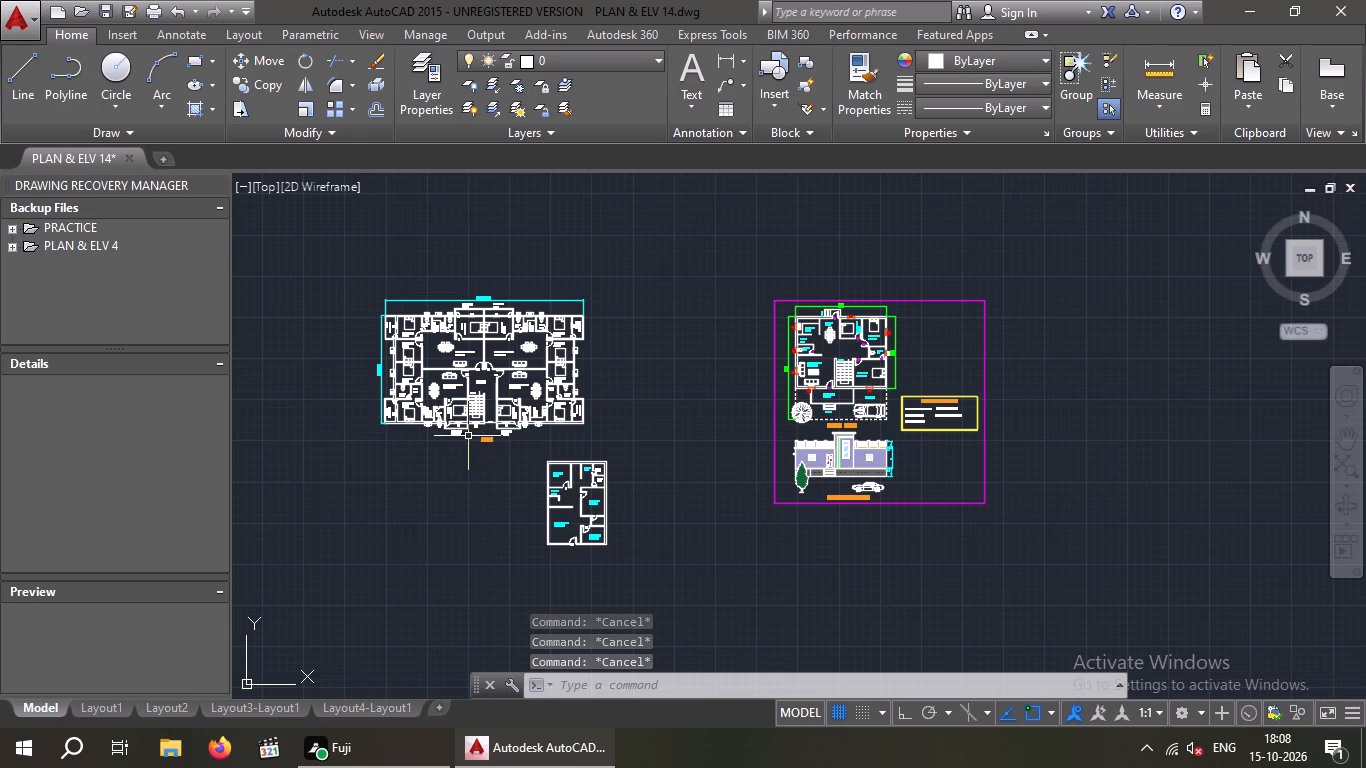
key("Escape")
Move the small living area, kitchen and bedroom plan from below the large apartment plan to just right of it.
middle_click_drag(585, 414, 734, 324)
scroll(665, 328, "up", 2)
middle_click_drag(667, 348, 684, 408)
scroll(695, 395, "down", 2)
scroll(624, 390, "up", 1)
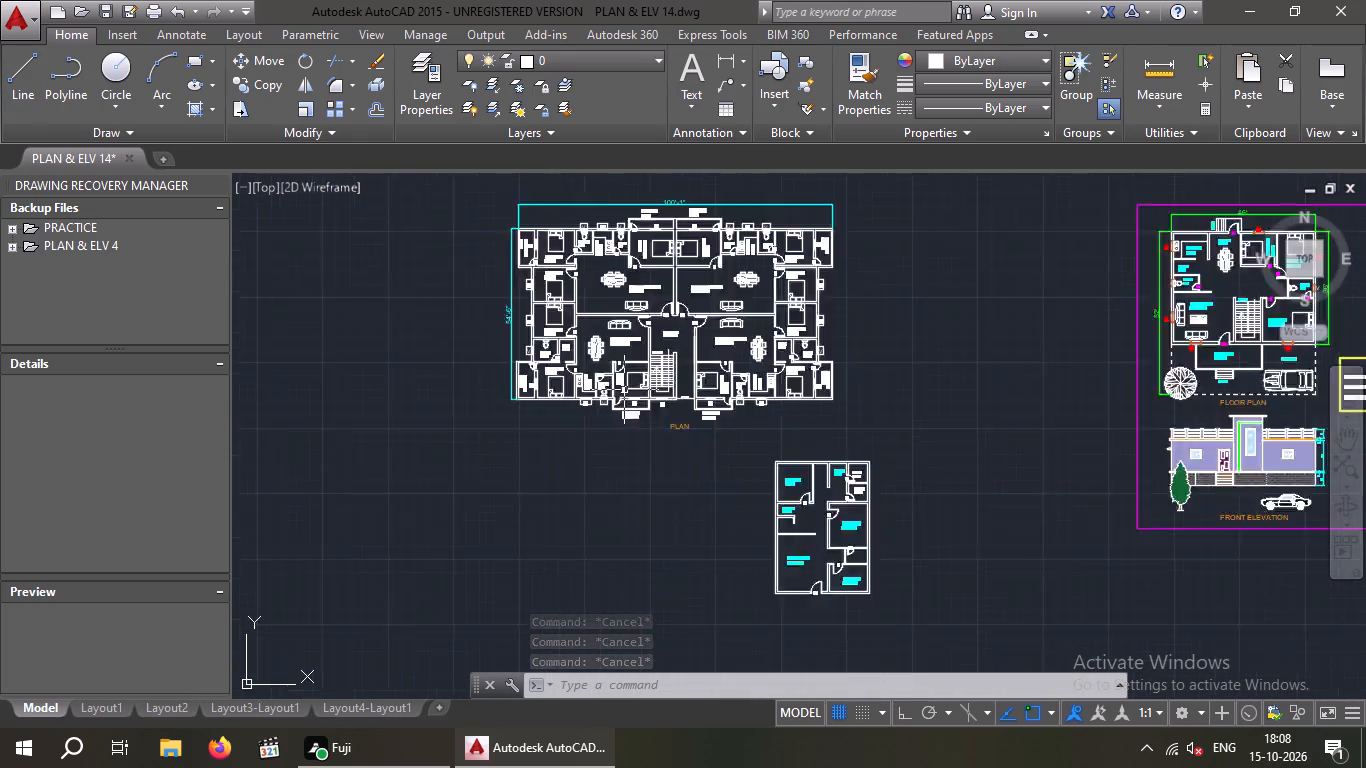
scroll(624, 390, "up", 1)
middle_click_drag(625, 389, 640, 420)
scroll(704, 405, "down", 1)
middle_click_drag(702, 403, 656, 411)
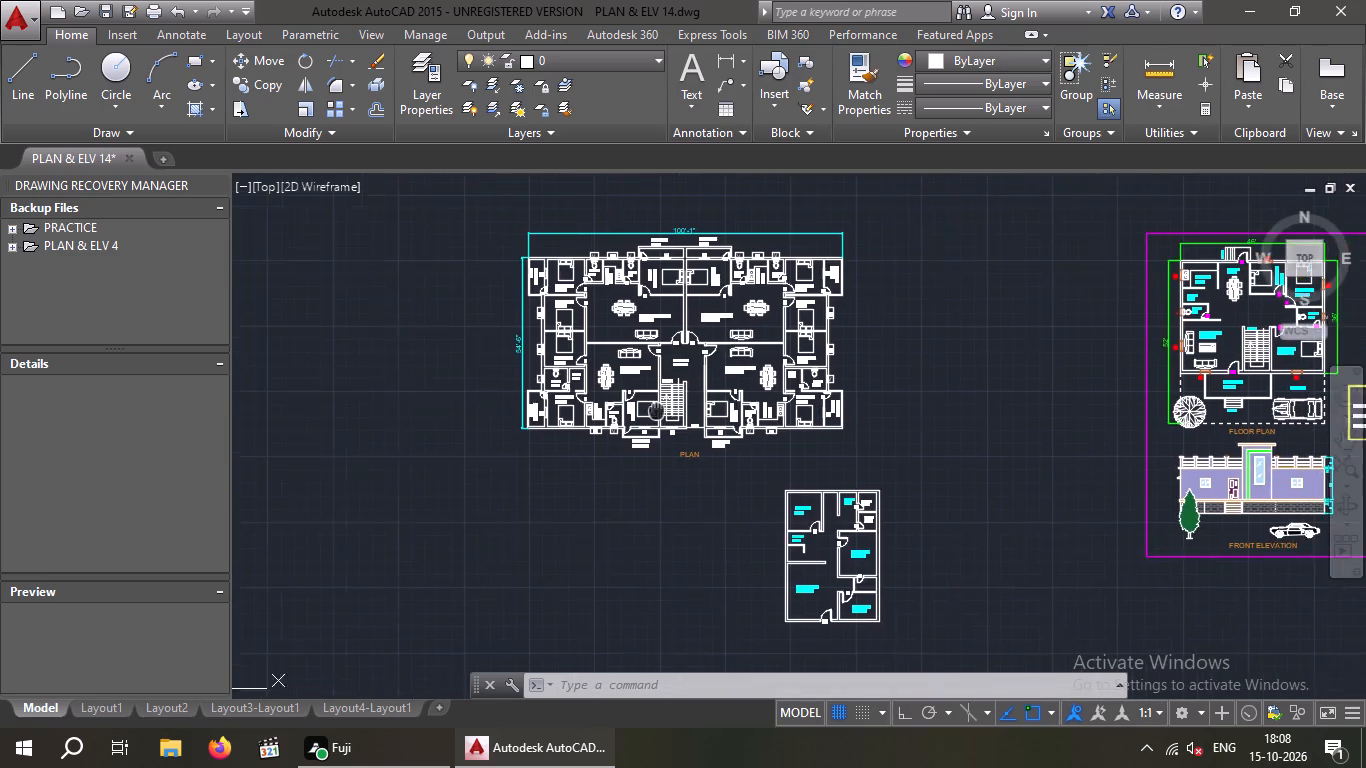
middle_click_drag(656, 411, 567, 413)
left_click_drag(647, 485, 716, 480)
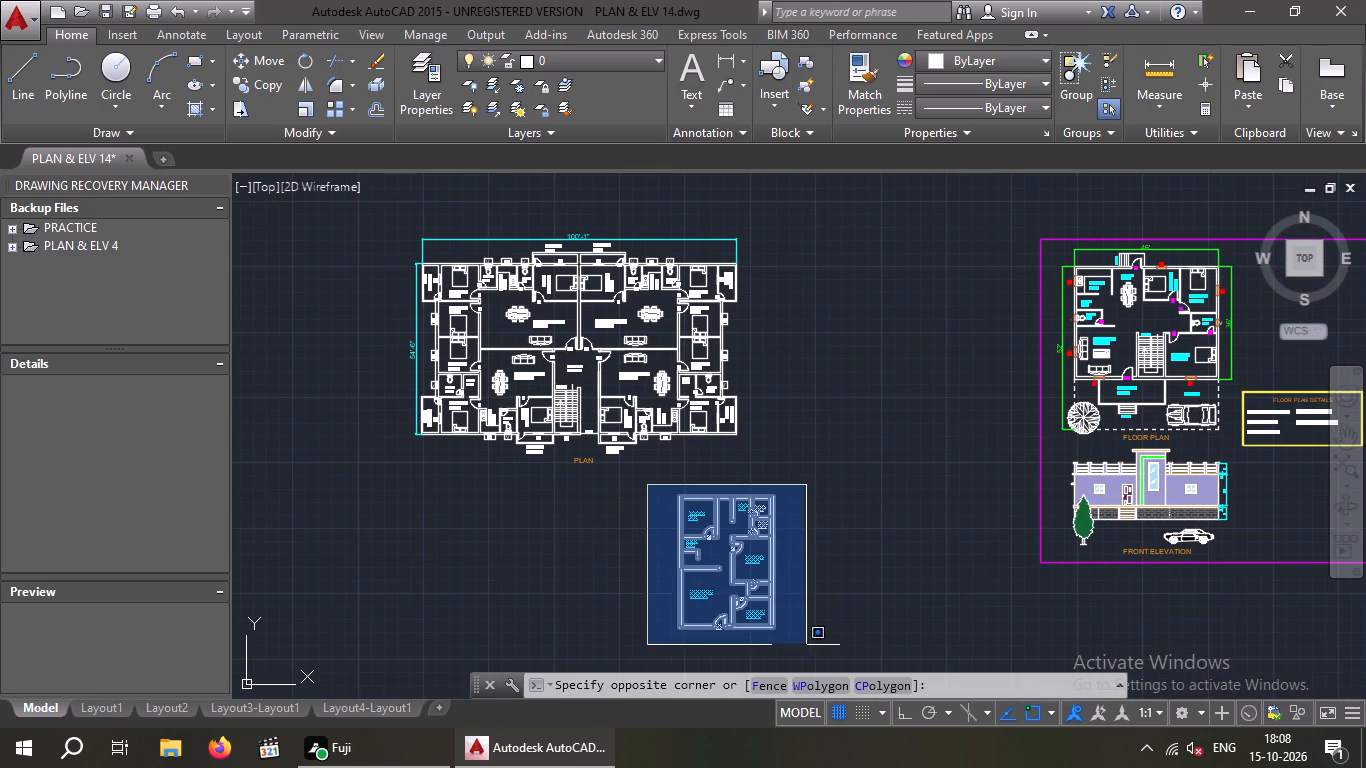
left_click(806, 645)
left_click(268, 58)
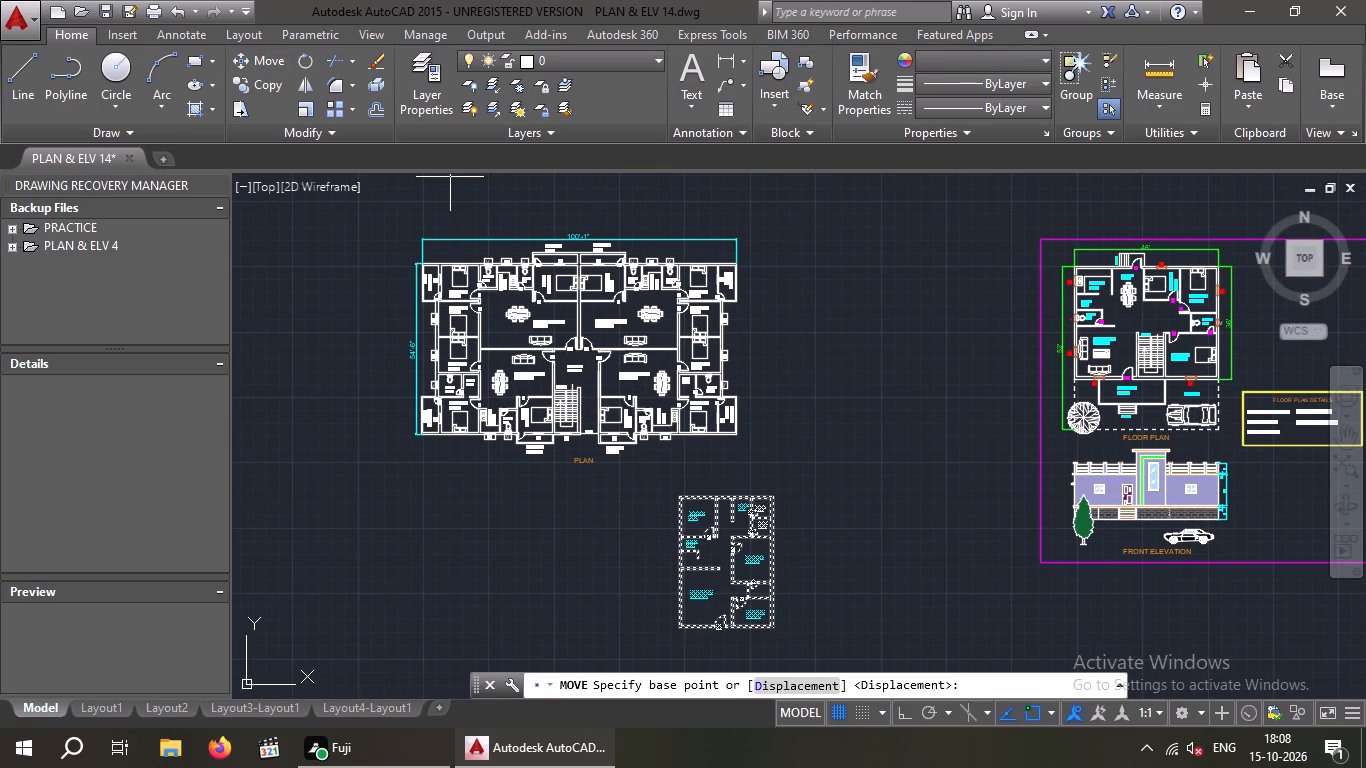
left_click(673, 495)
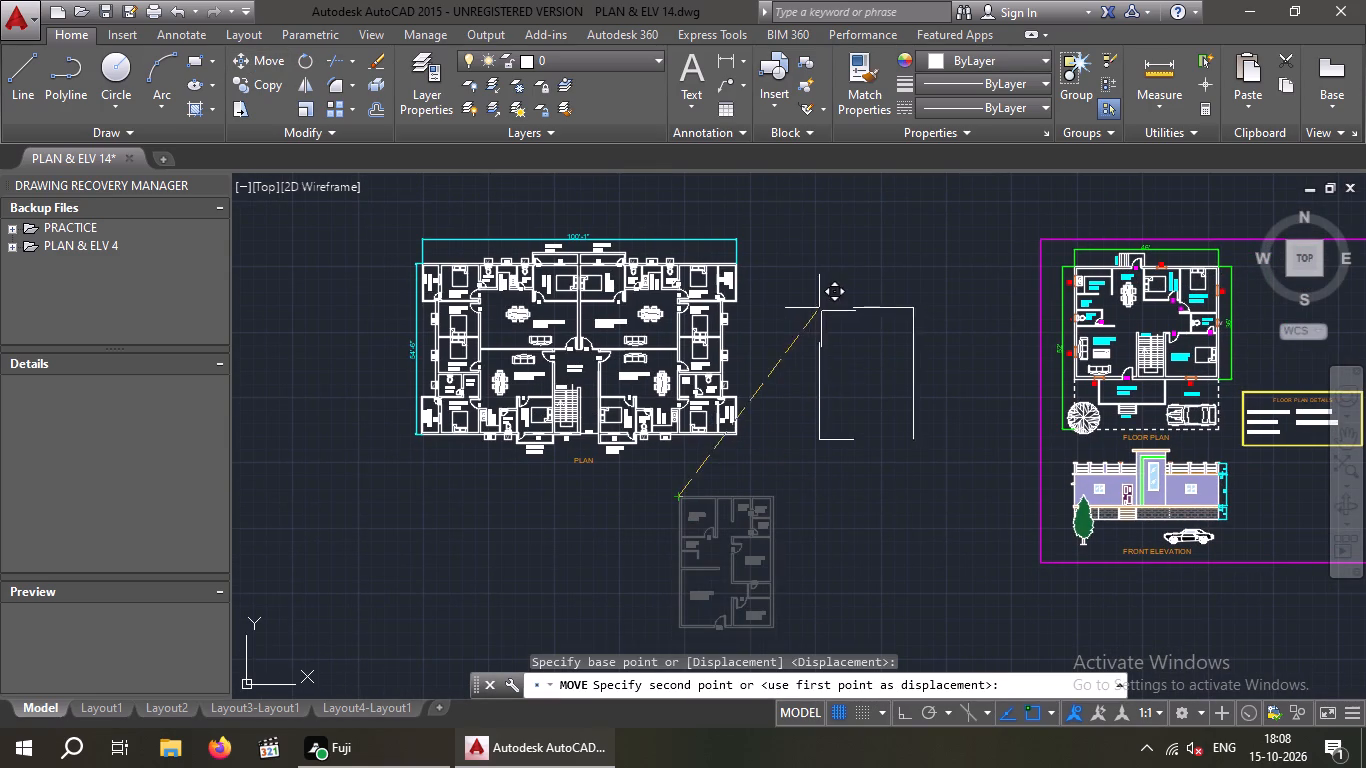
scroll(776, 277, "up", 2)
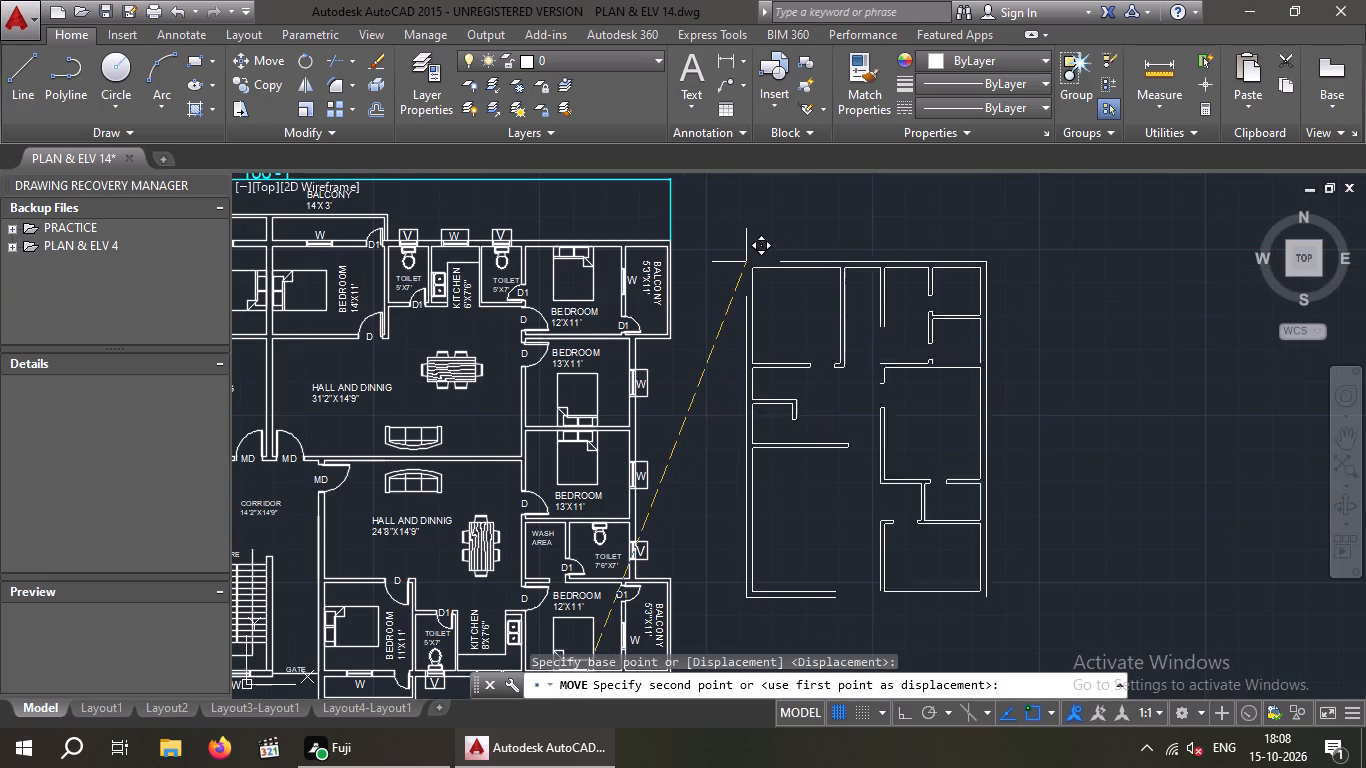
left_click(744, 255)
key("Escape")
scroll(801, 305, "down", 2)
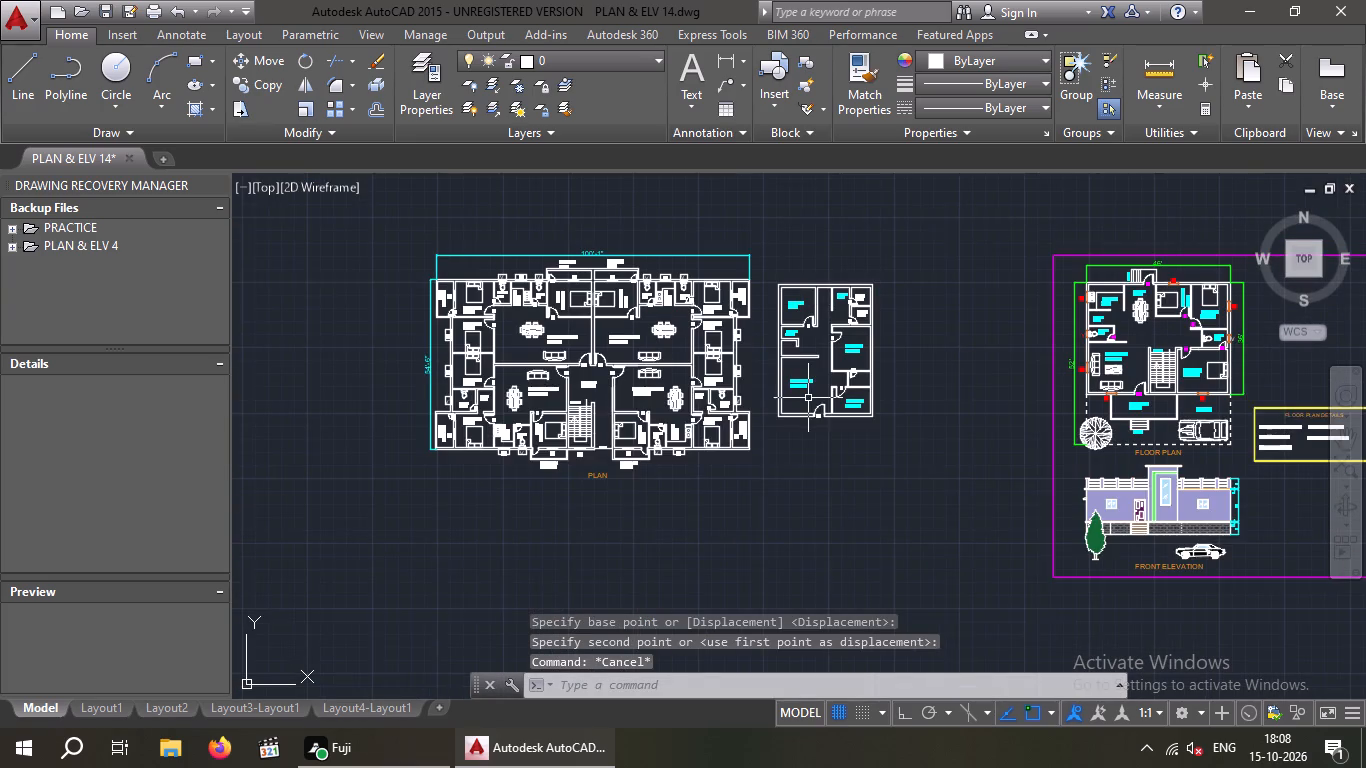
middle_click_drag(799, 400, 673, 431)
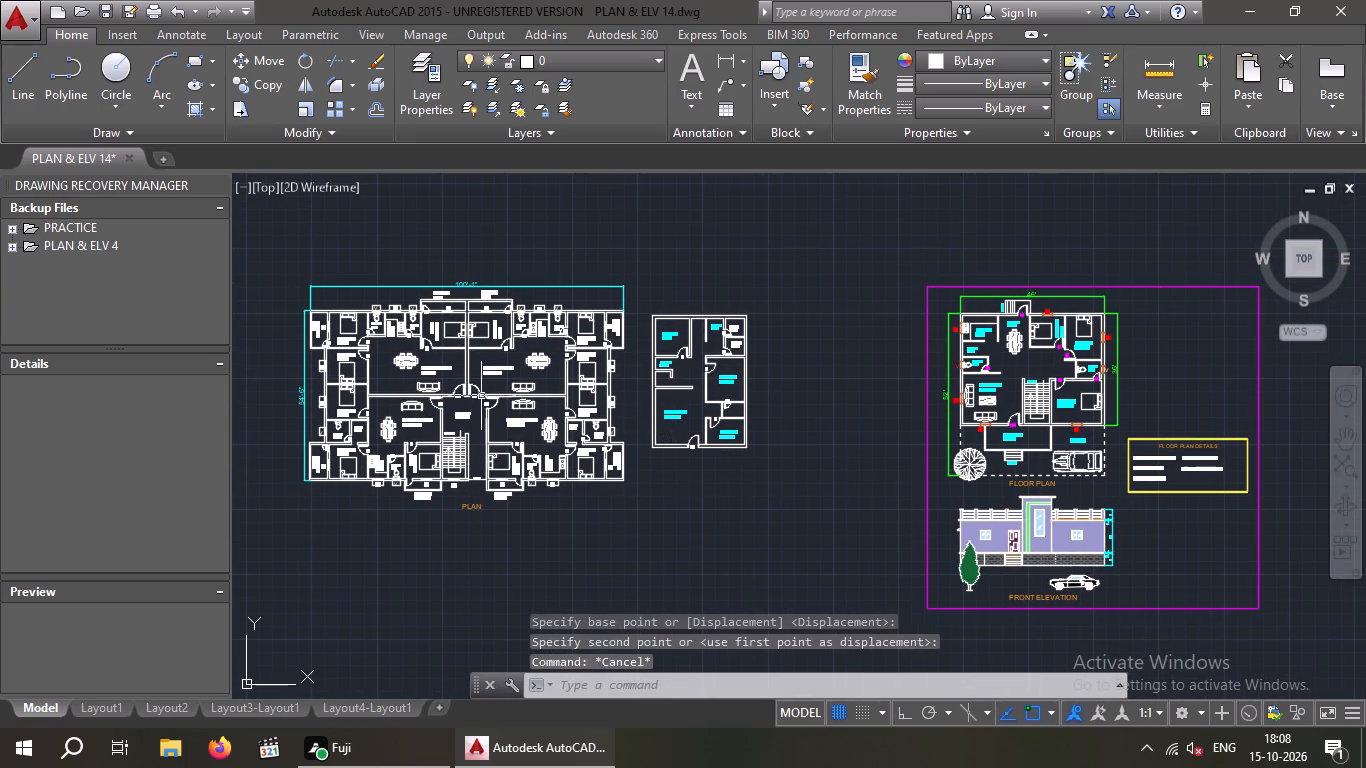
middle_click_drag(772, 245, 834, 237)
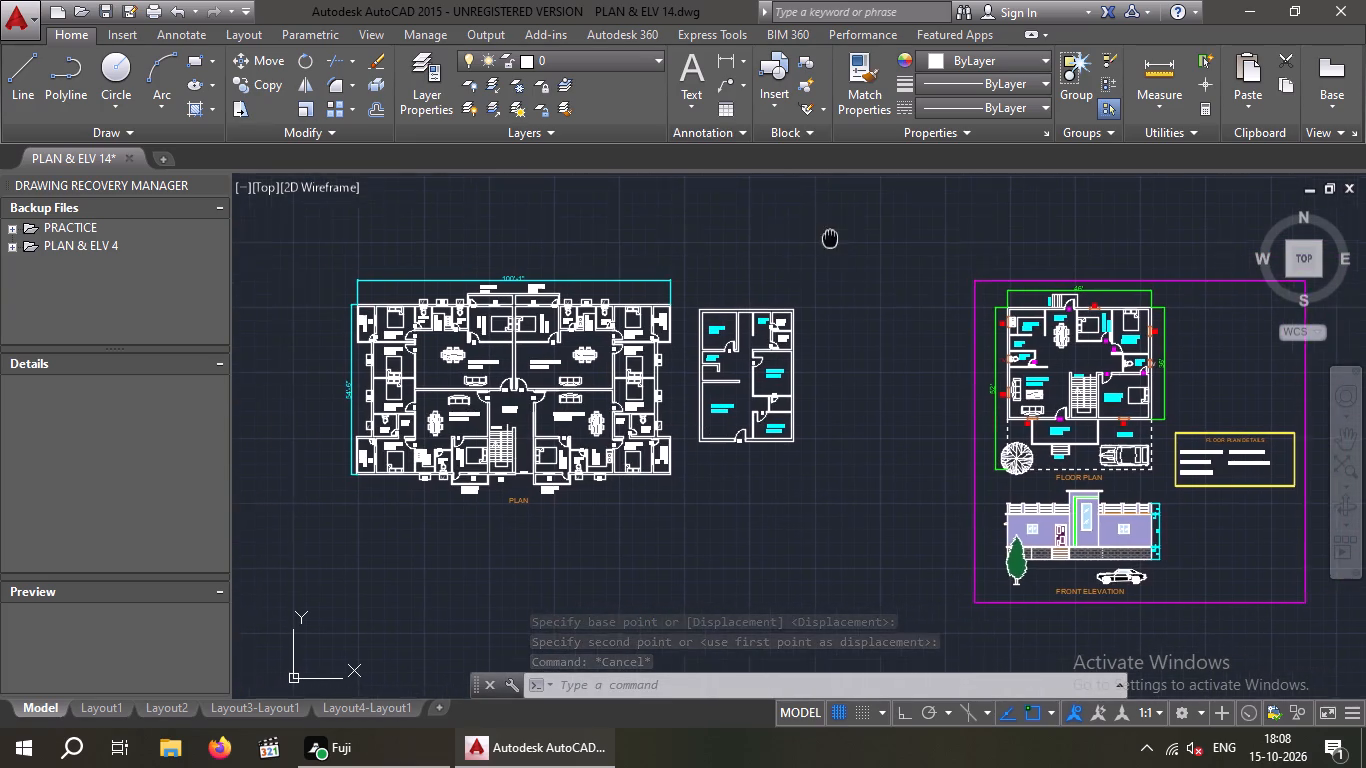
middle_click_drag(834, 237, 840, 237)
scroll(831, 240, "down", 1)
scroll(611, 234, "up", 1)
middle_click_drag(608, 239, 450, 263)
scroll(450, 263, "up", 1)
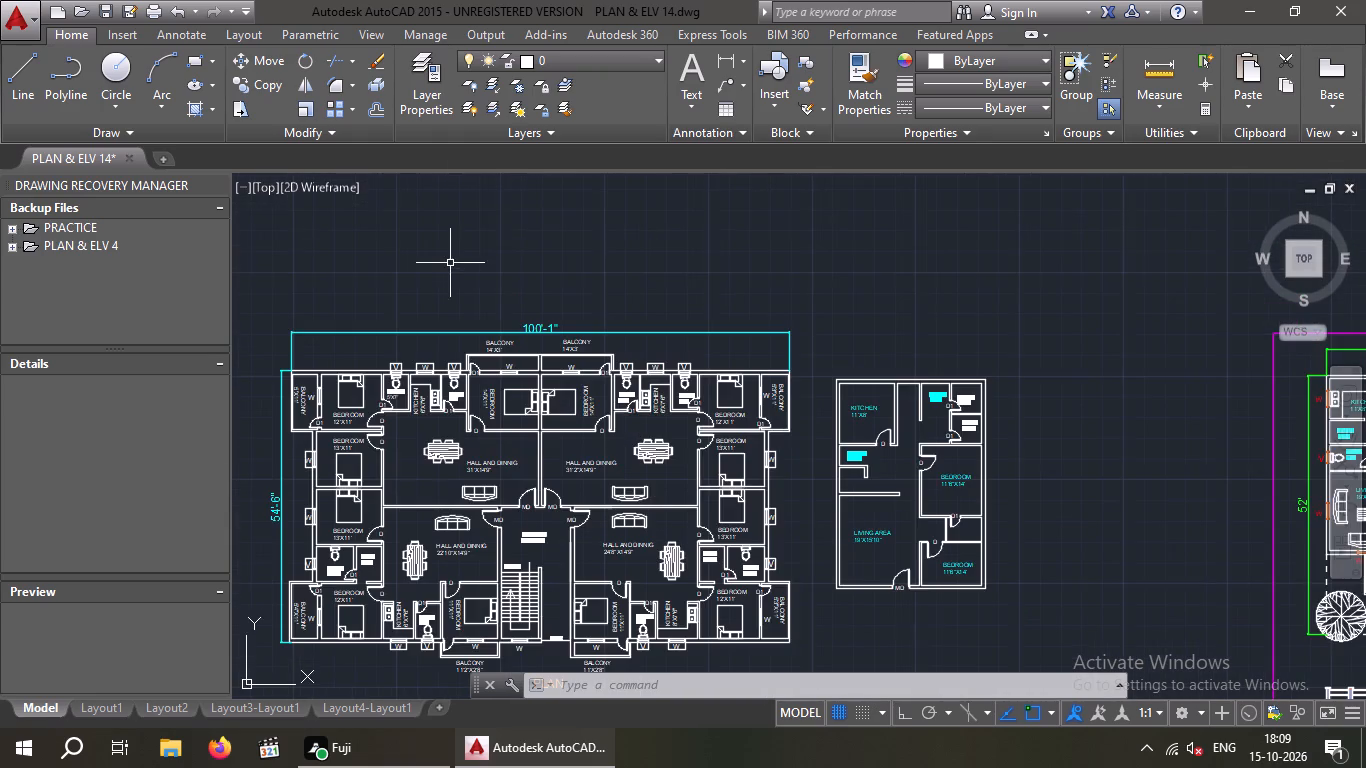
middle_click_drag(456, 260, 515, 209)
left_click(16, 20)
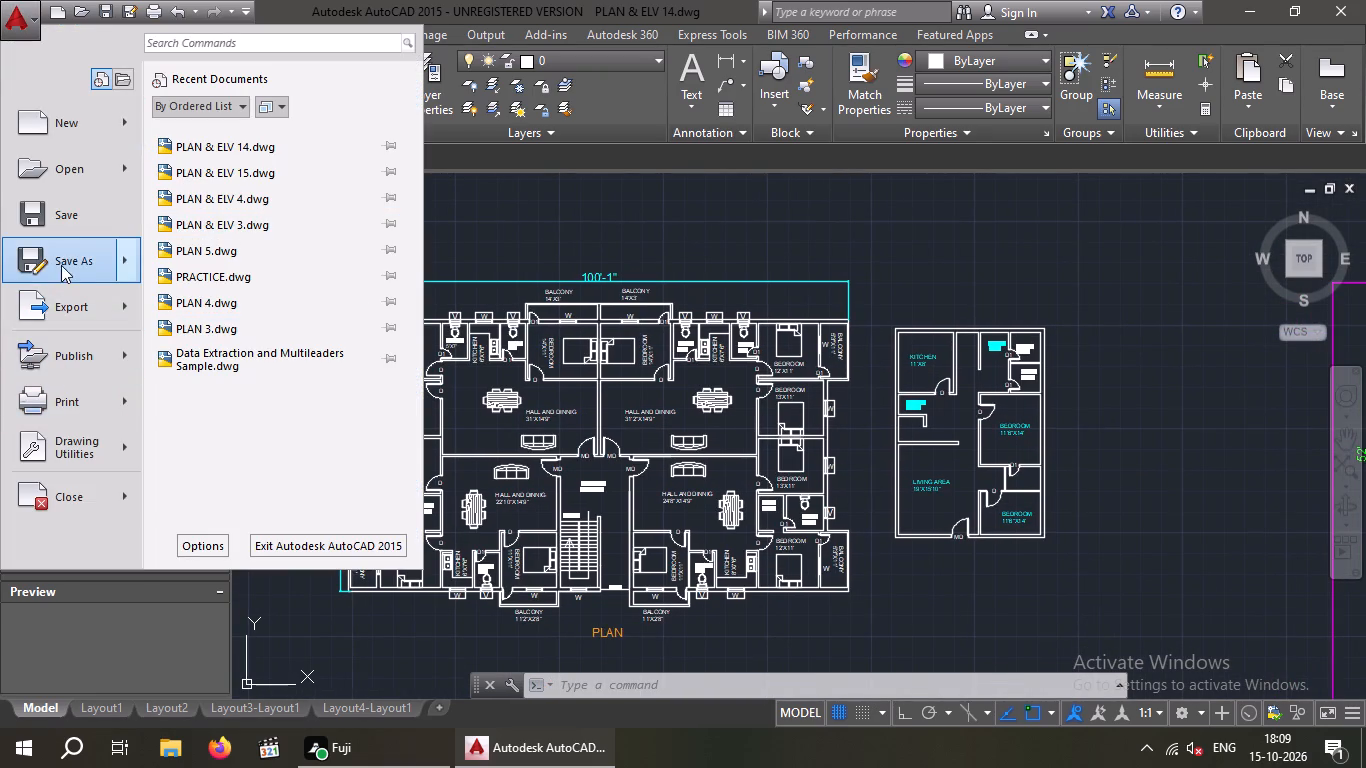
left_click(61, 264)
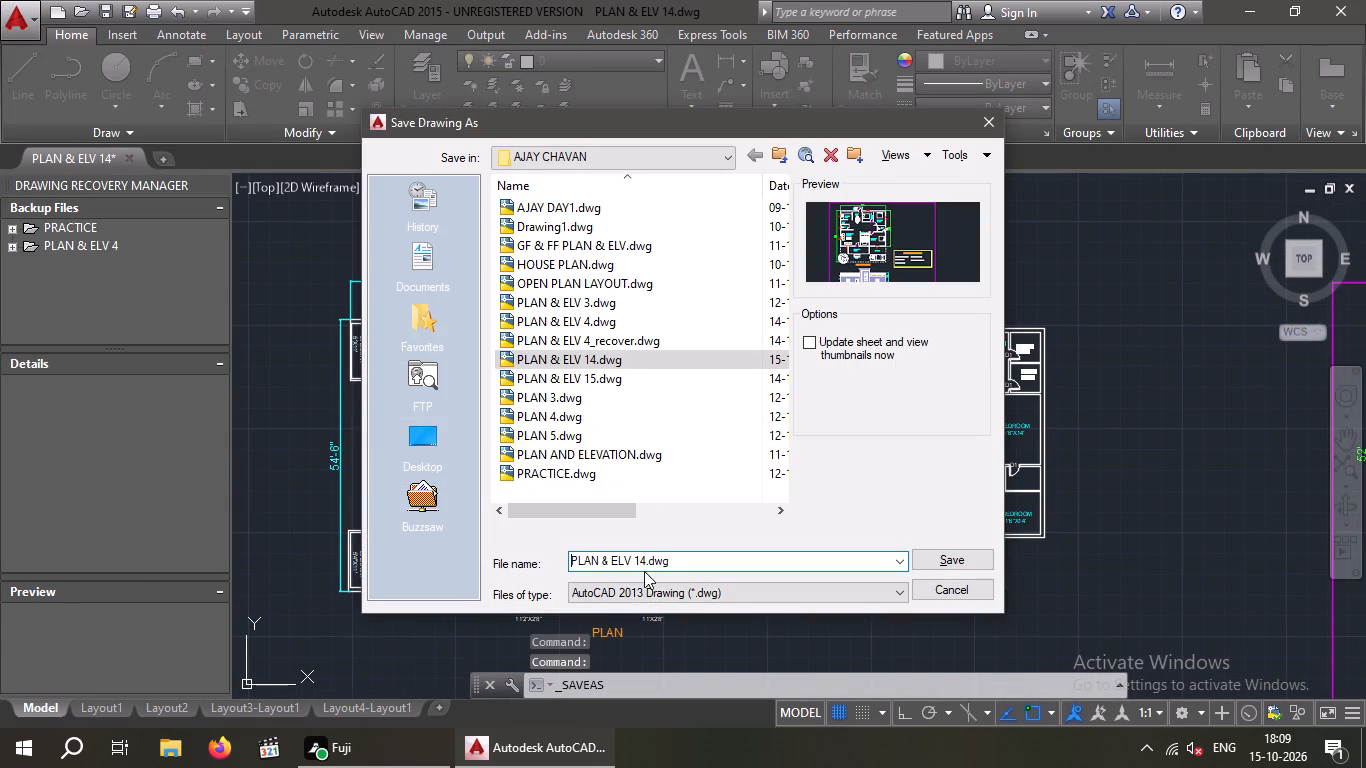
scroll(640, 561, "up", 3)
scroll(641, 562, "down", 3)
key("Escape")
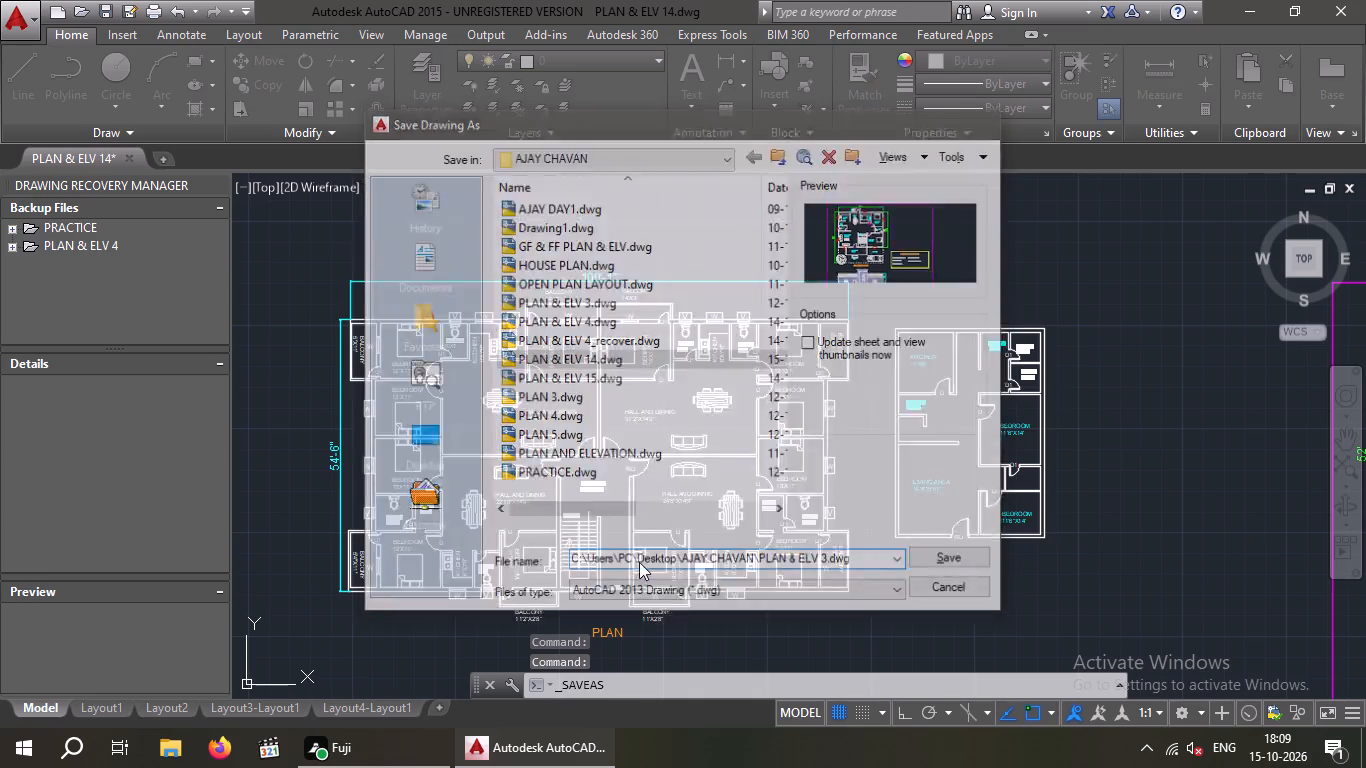
Save the drawing under the new name FILE19.dwg in the same folder.
left_click(16, 7)
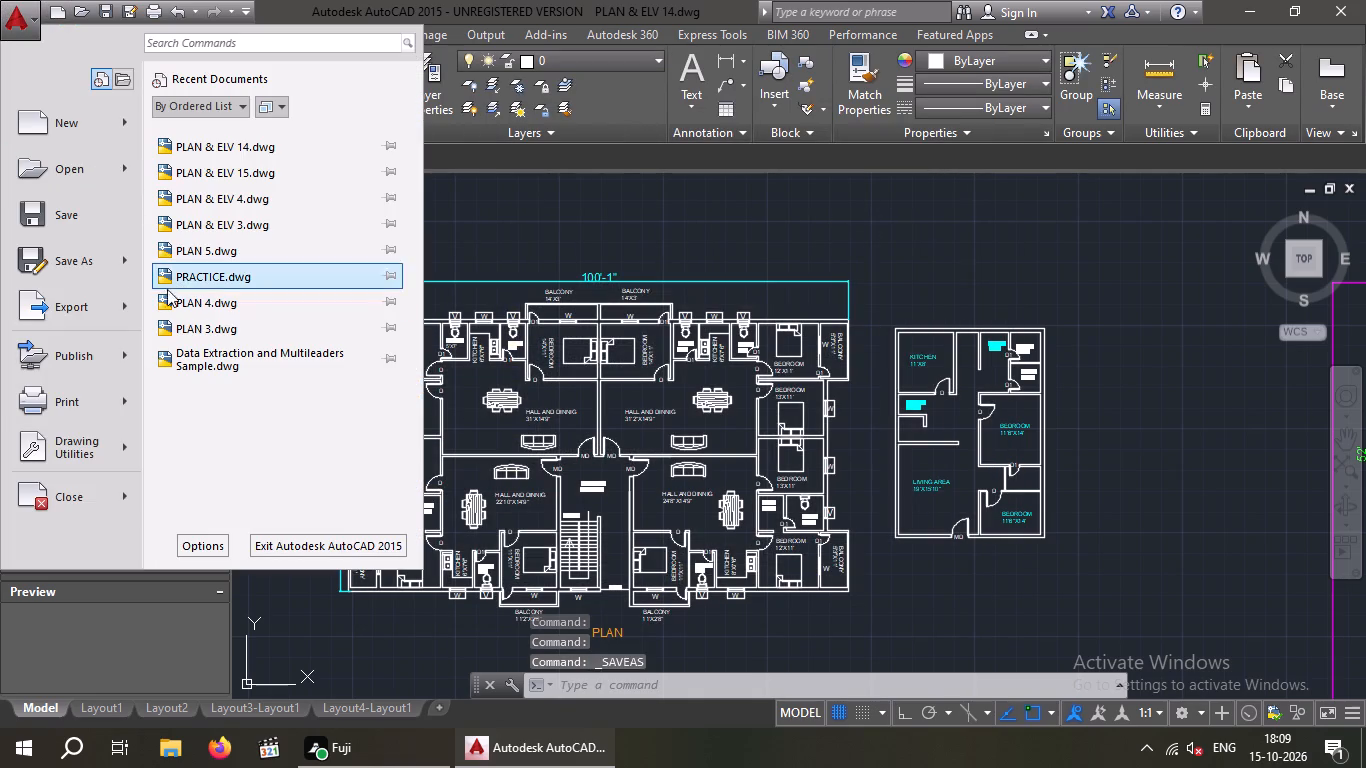
left_click(79, 268)
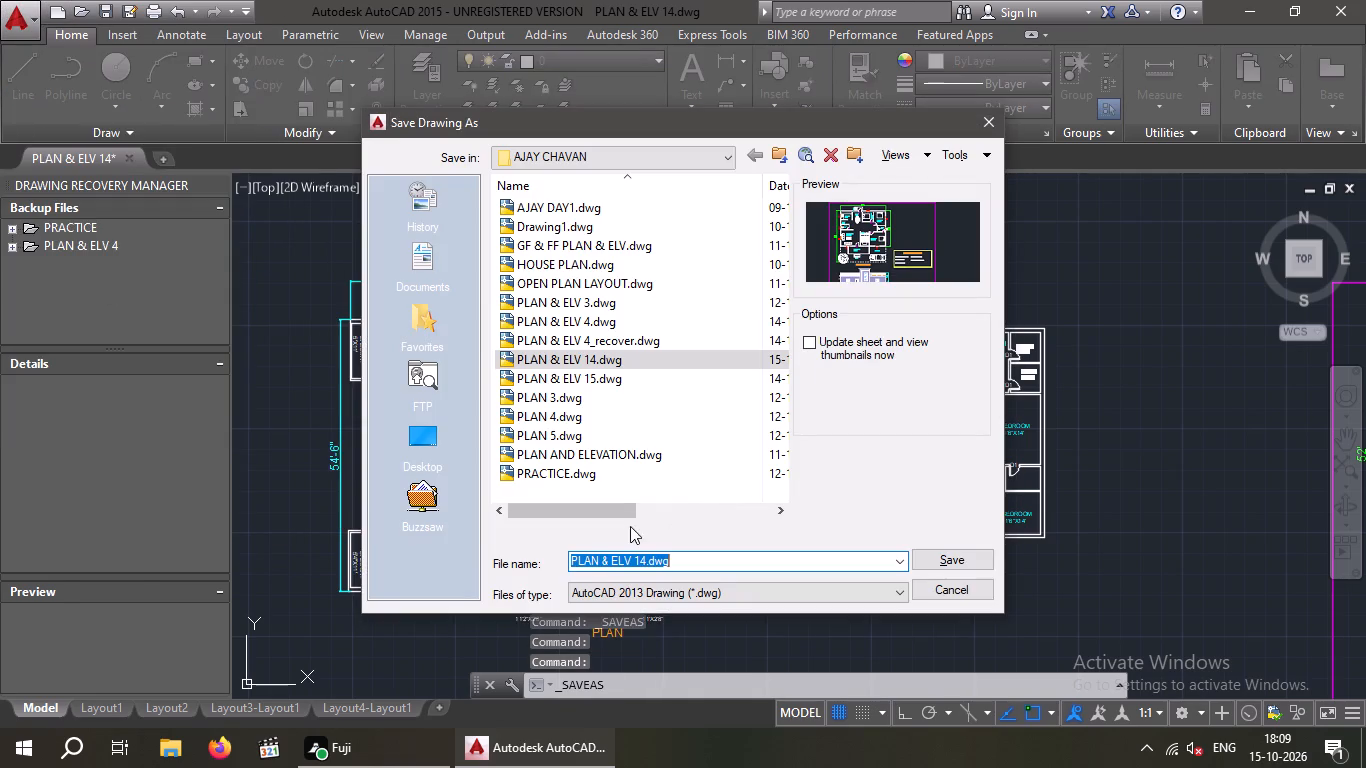
left_click(644, 564)
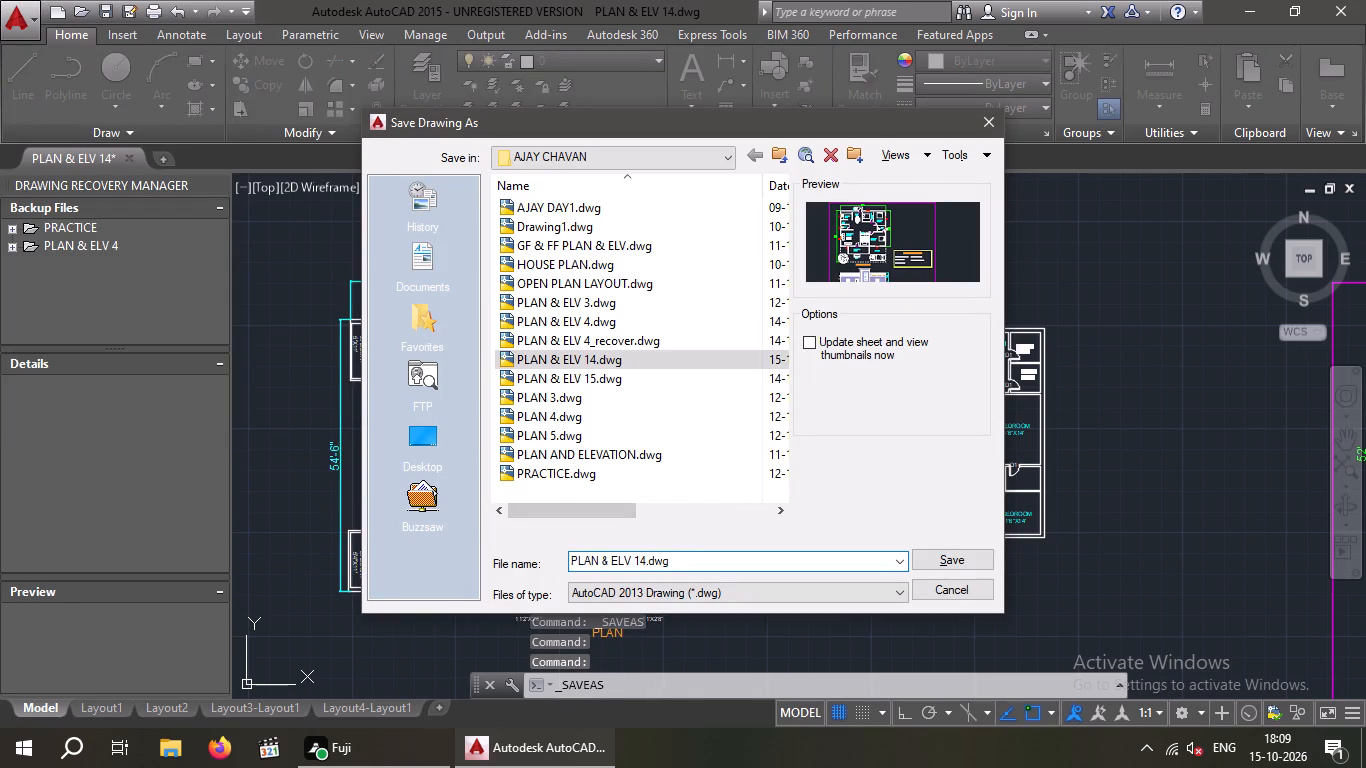
key("BackSpace")
key("BackSpace")
key("BackSpace")
key("BackSpace")
key("BackSpace")
key("BackSpace")
key("BackSpace")
key("BackSpace")
key("BackSpace")
key("BackSpace")
key("BackSpace")
key("BackSpace")
key("BackSpace")
key("BackSpace")
key("BackSpace")
key("BackSpace")
key("BackSpace")
key("BackSpace")
key("BackSpace")
key("BackSpace")
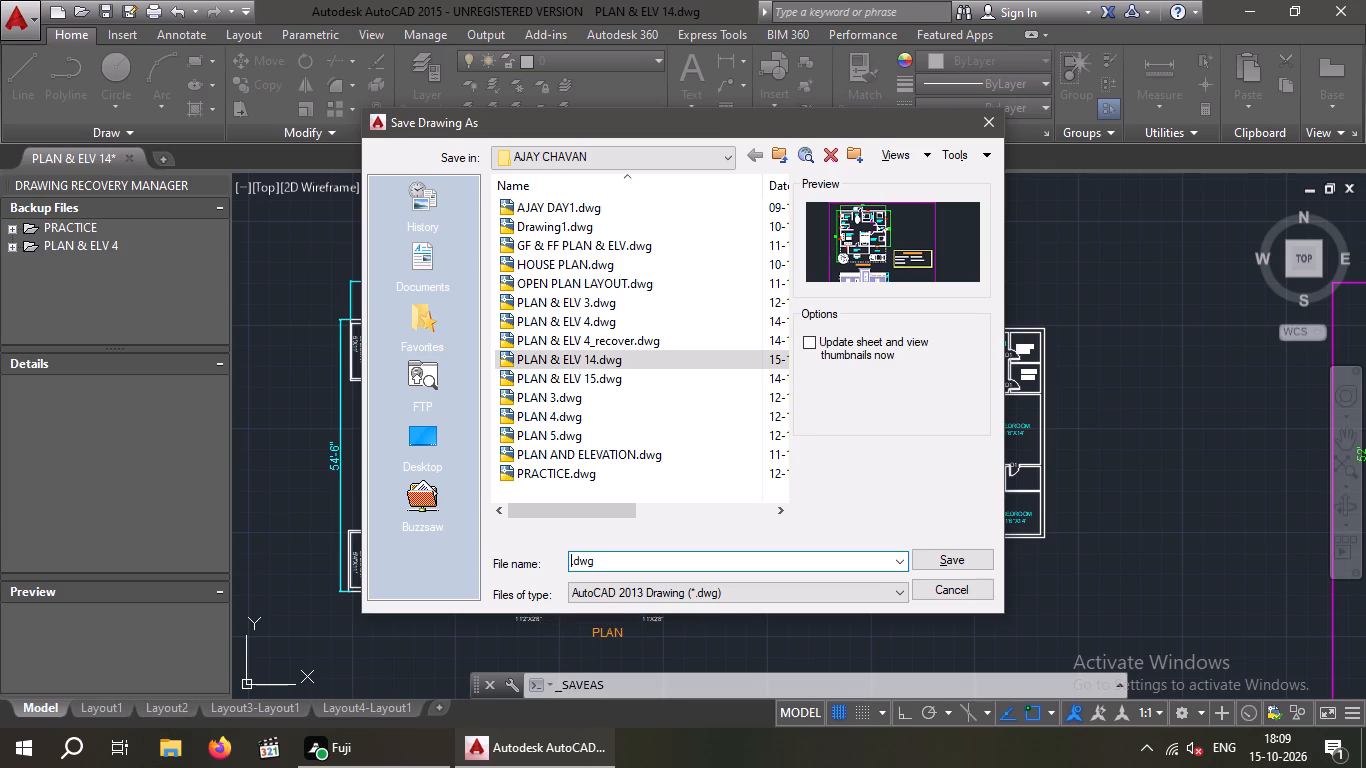
type("FILE")
type("14")
key("BackSpace")
key("5")
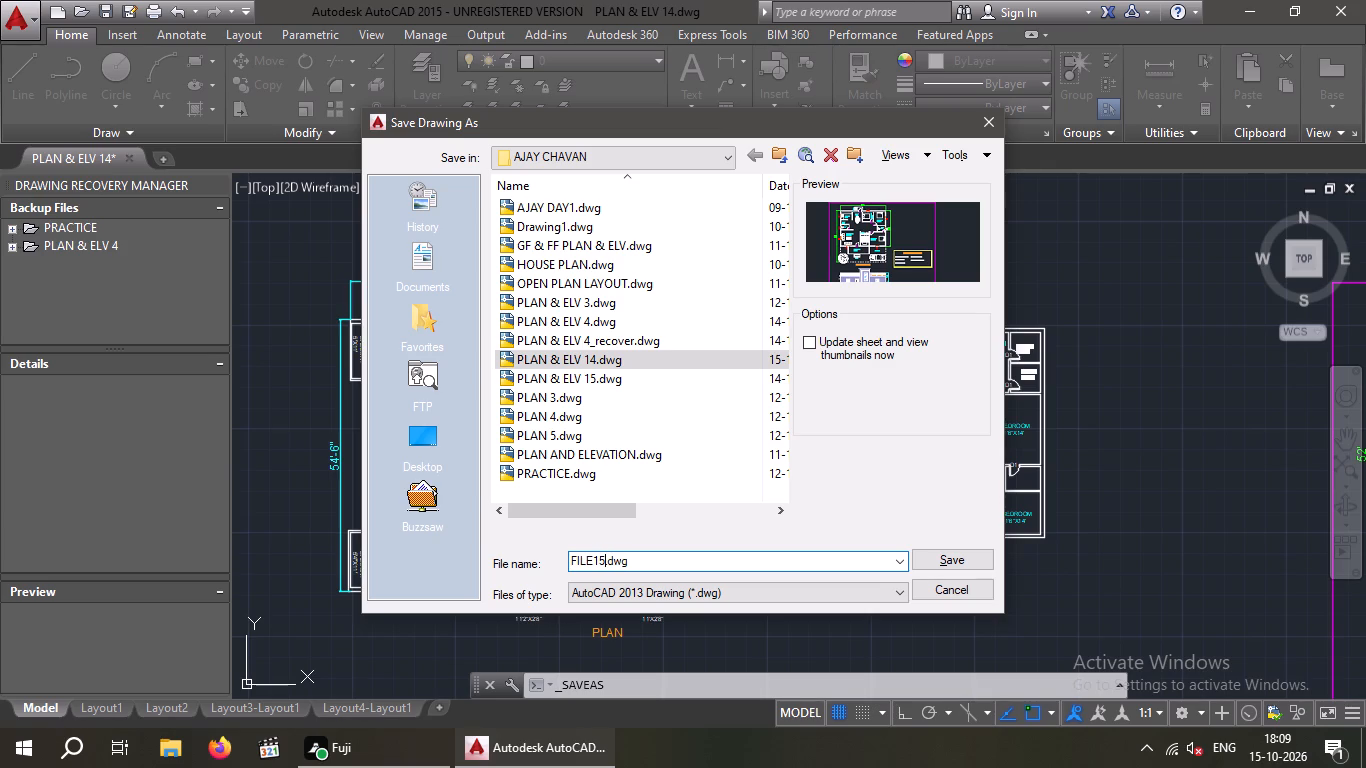
key("BackSpace")
key("9")
left_click(959, 555)
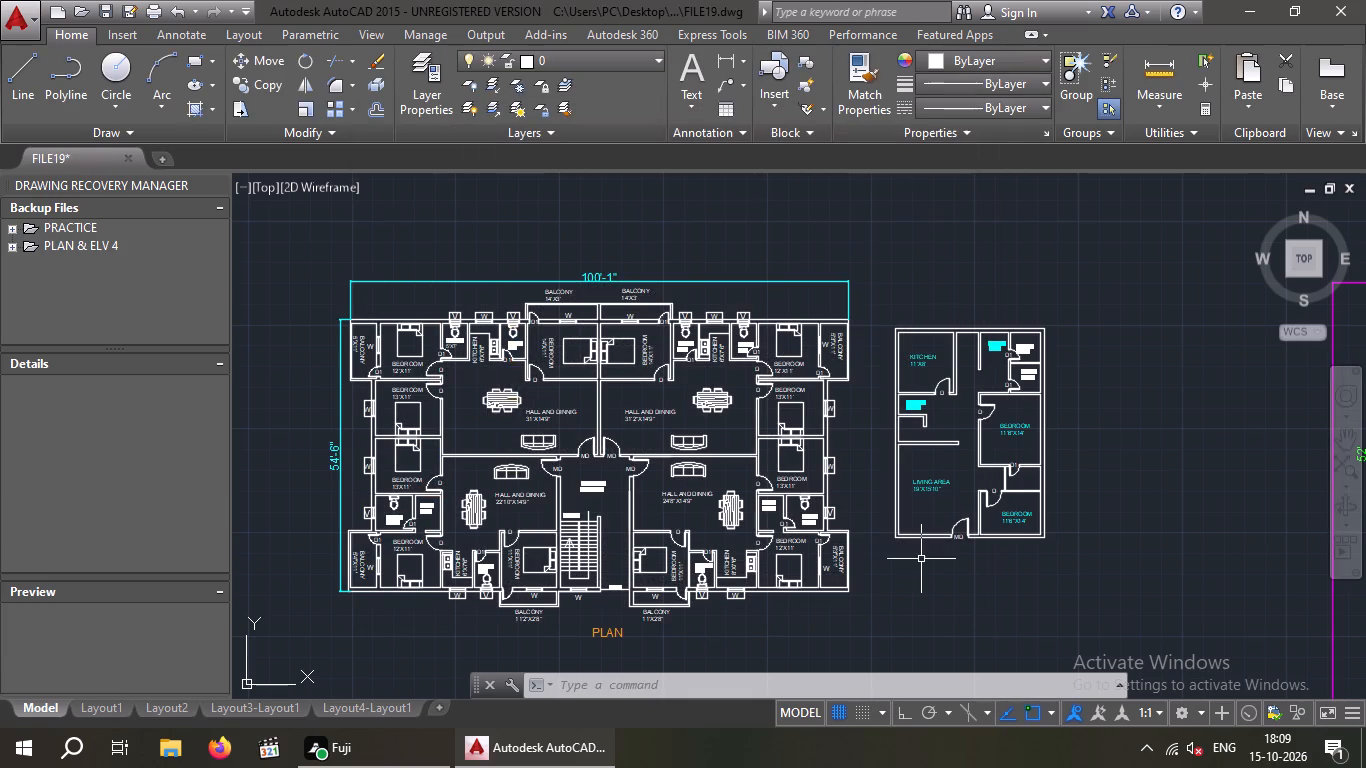
Run the LOGFILEOFF command.
key("l")
key("o")
key("g")
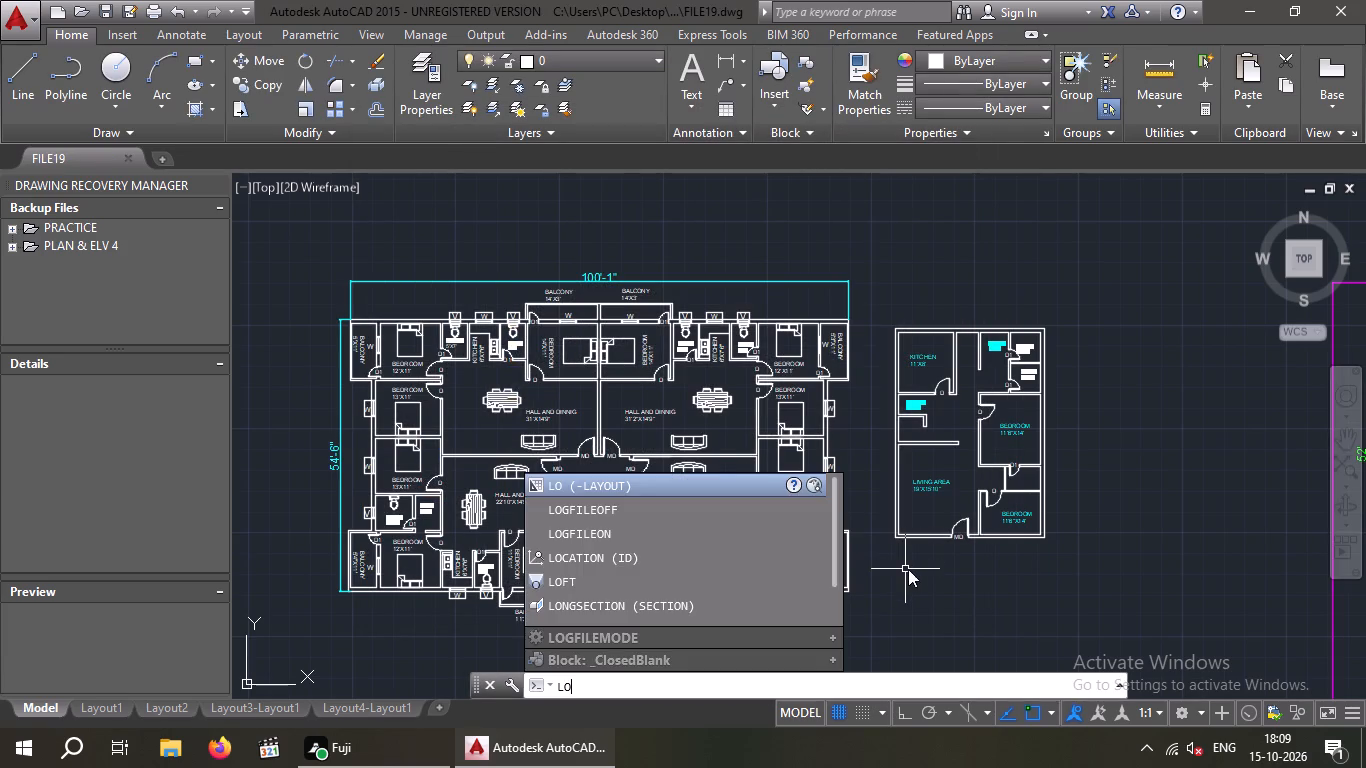
left_click(664, 543)
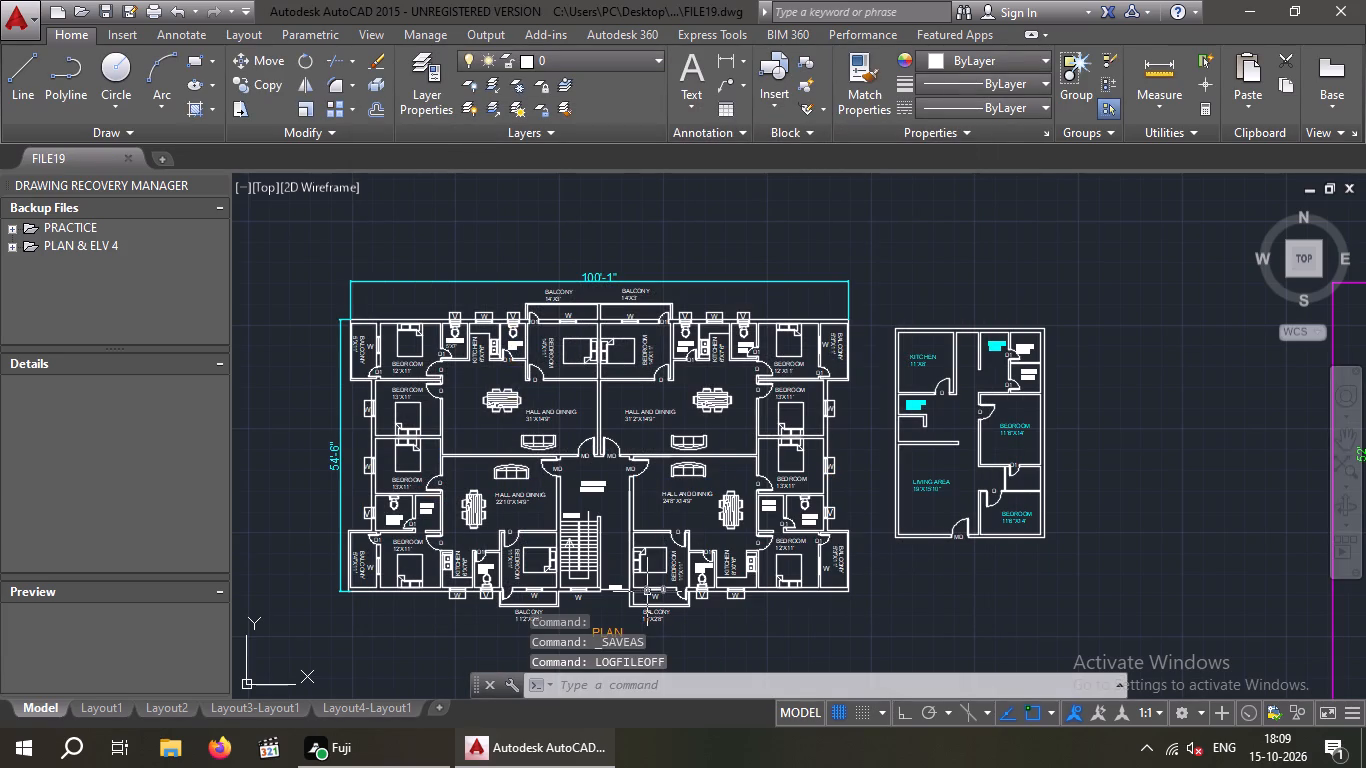
Save the drawing again with Save As, keeping the name FILE19.dwg.
left_click(12, 15)
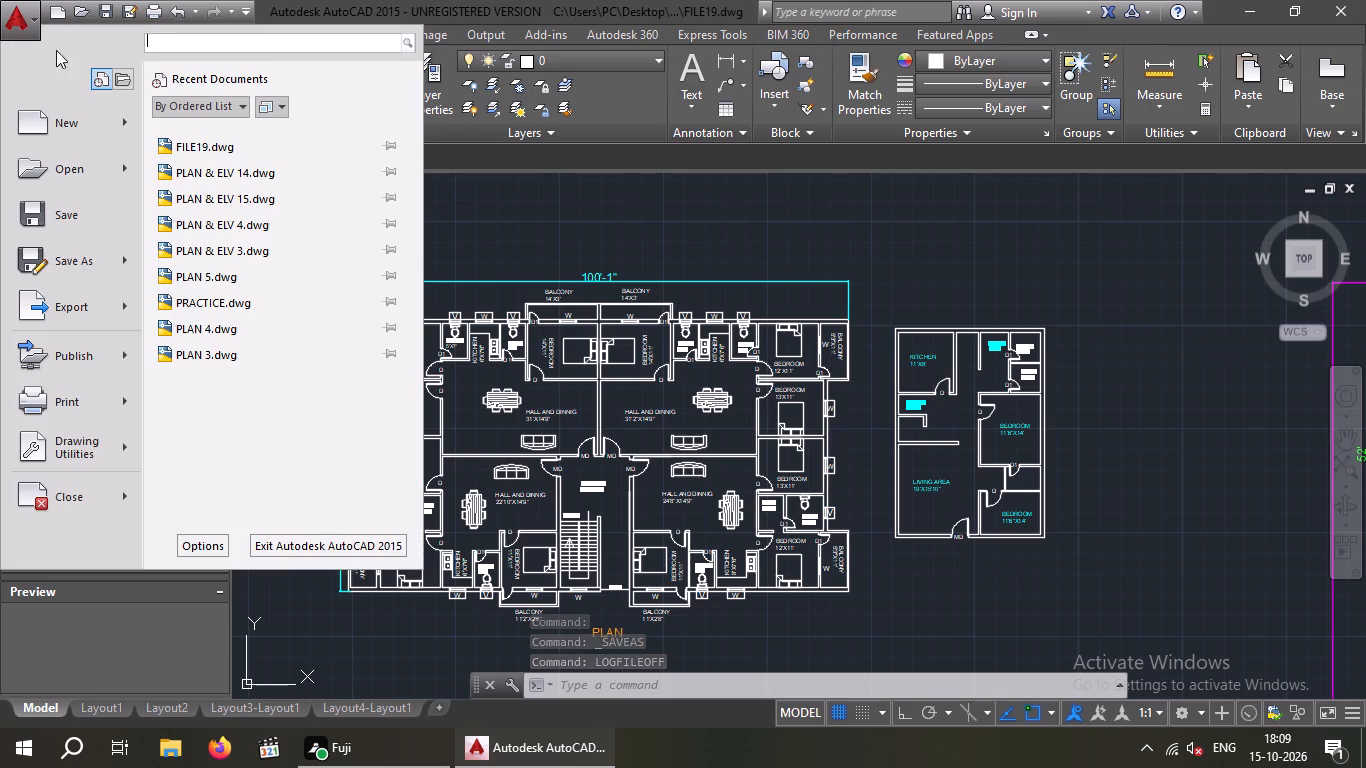
left_click(82, 263)
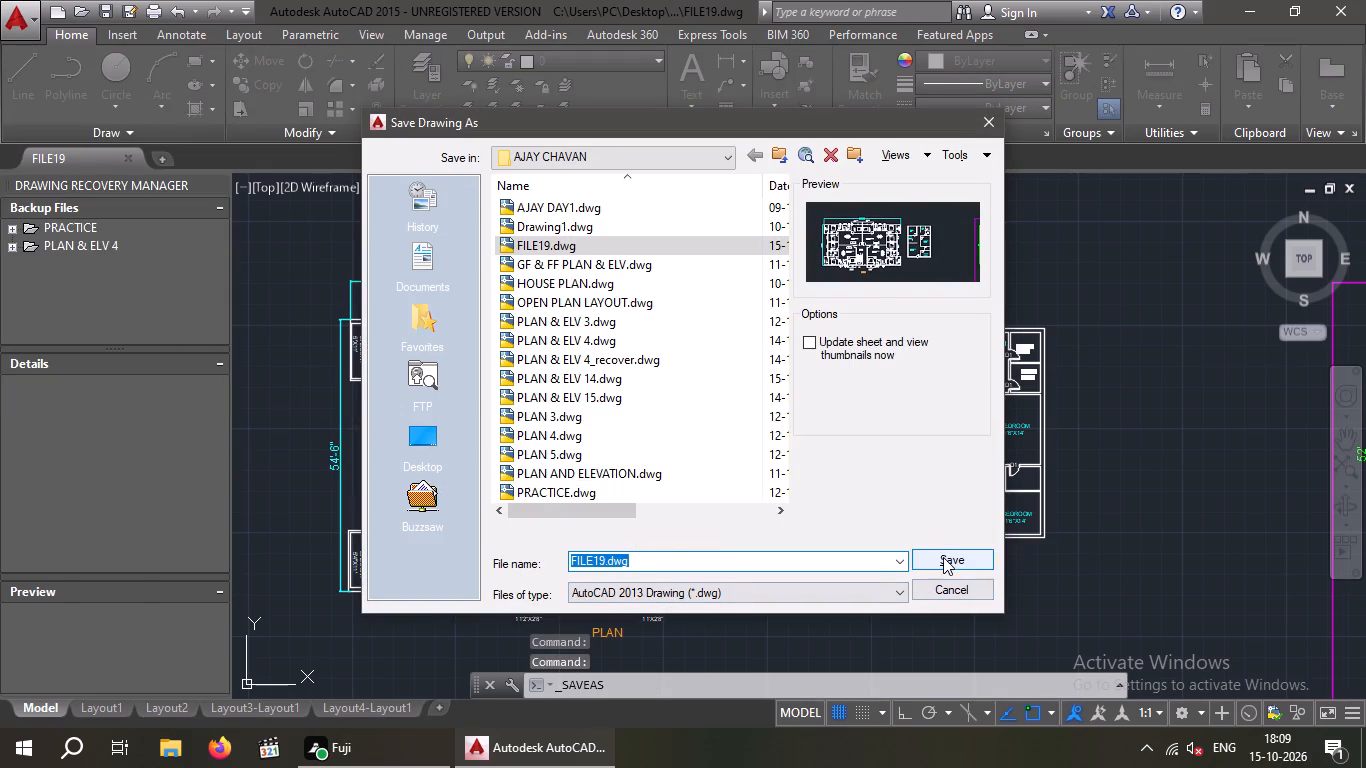
left_click(944, 556)
left_click(693, 411)
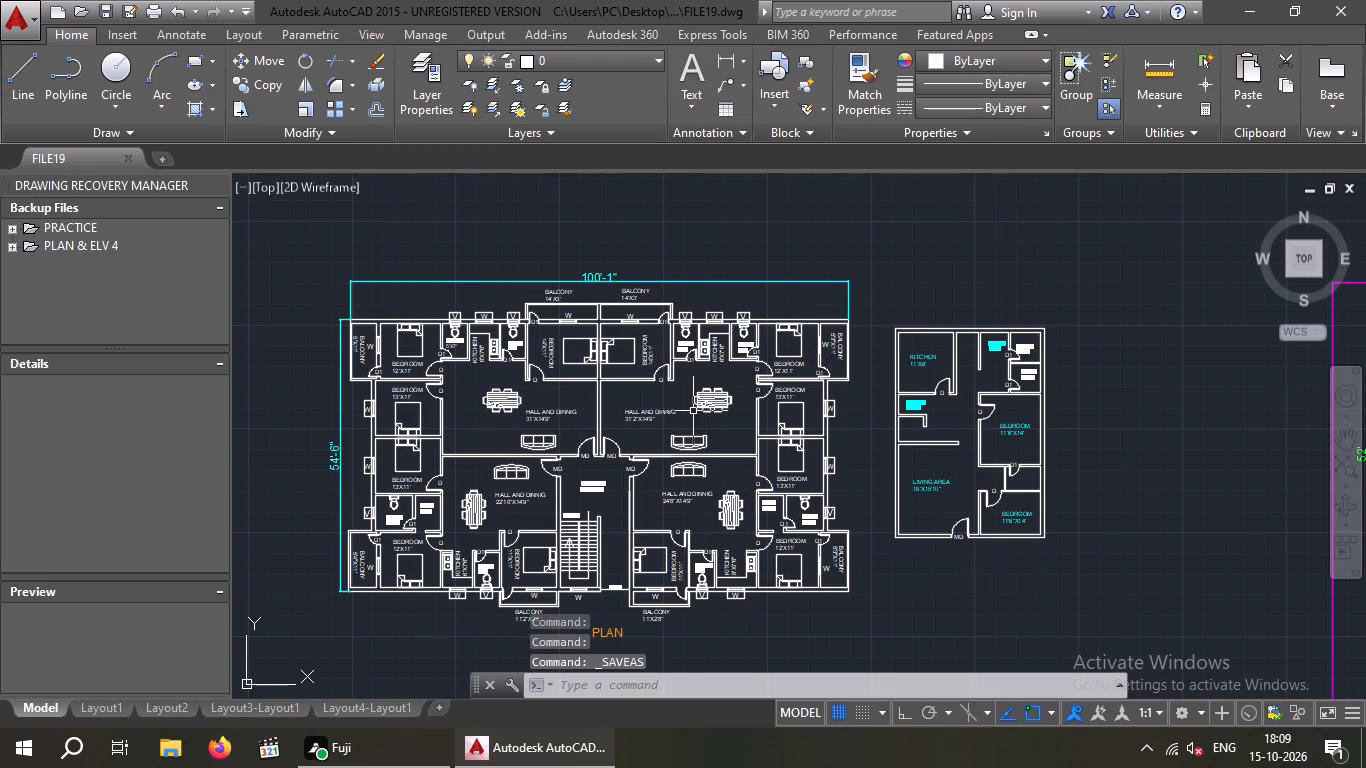
Start a plot of the model and load the <Previous plot> page setup.
key("Menu")
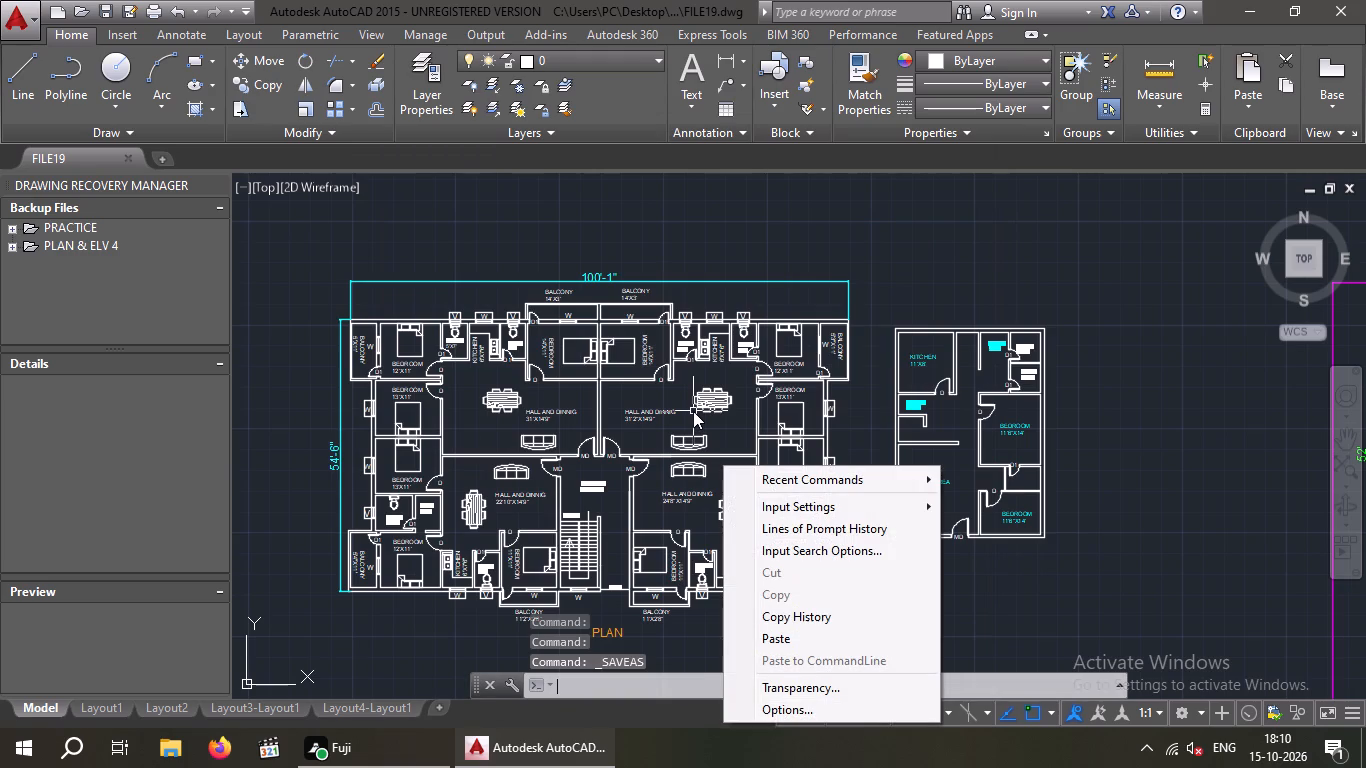
key("Escape")
key("ctrl+p")
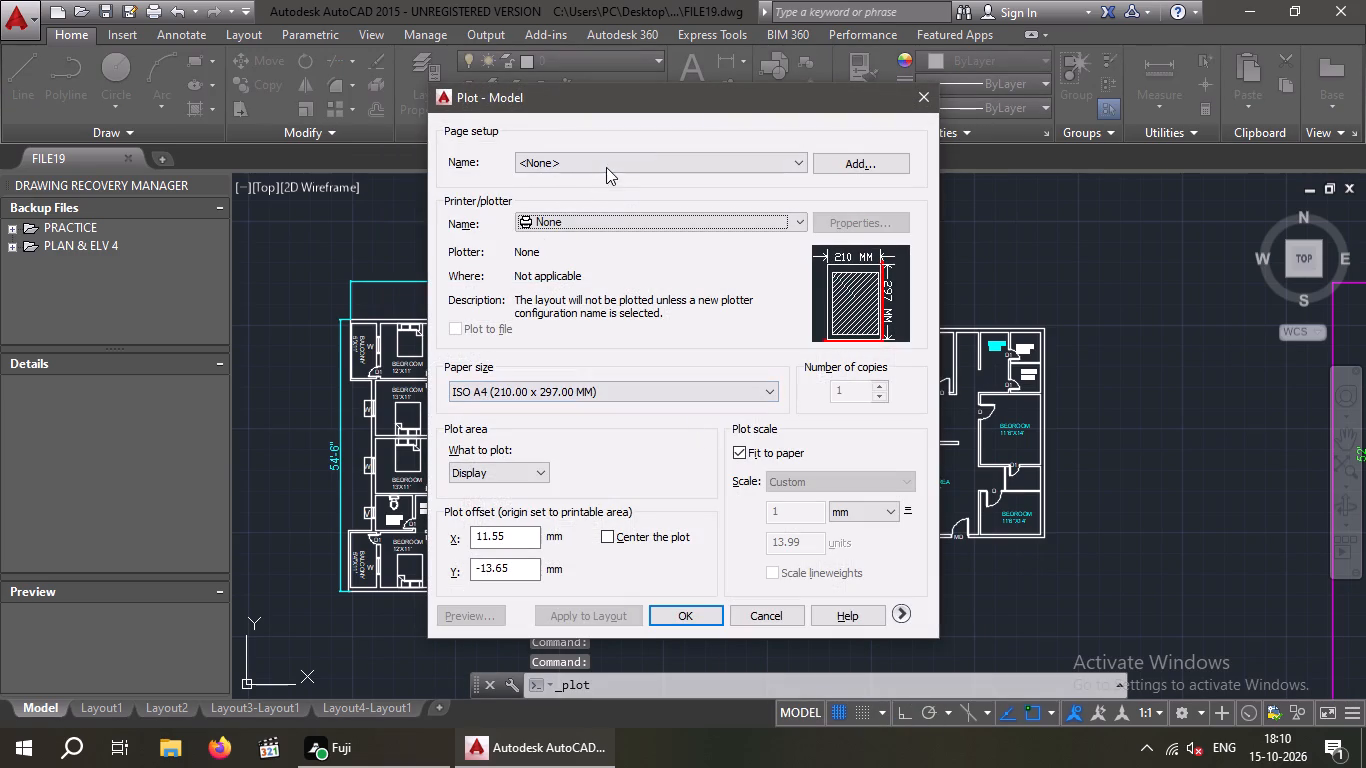
left_click(609, 157)
left_click(608, 192)
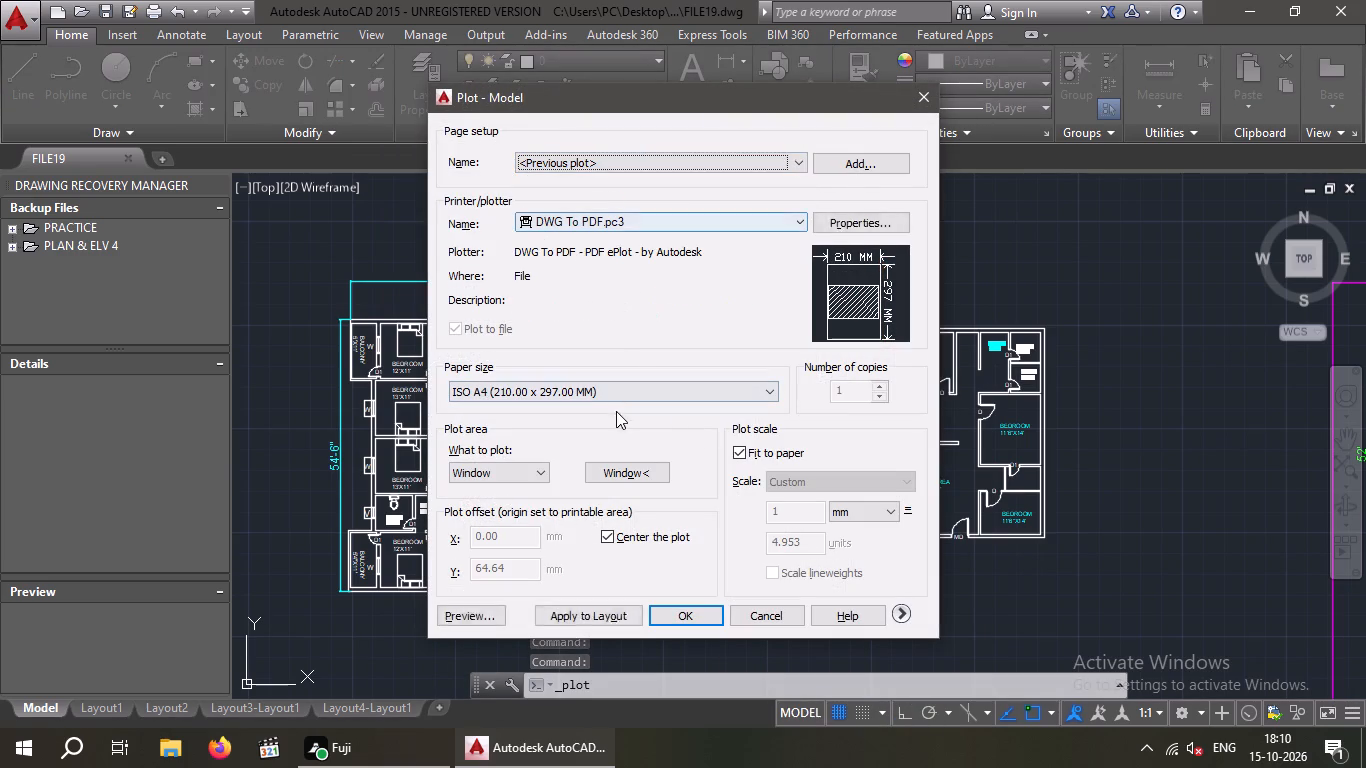
Define the plot window around both floor plans, including the overall dimensions and PLAN title, and preview the plot.
left_click(617, 475)
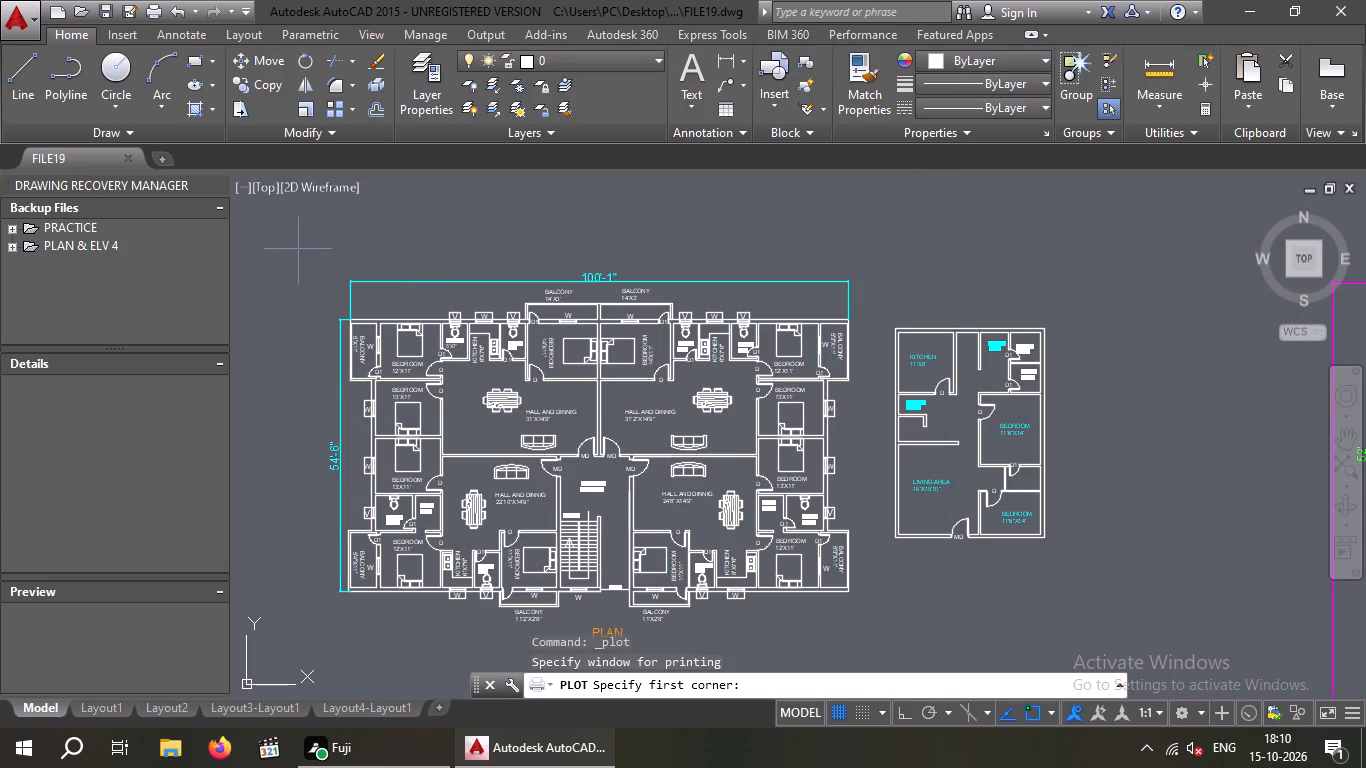
left_click(298, 249)
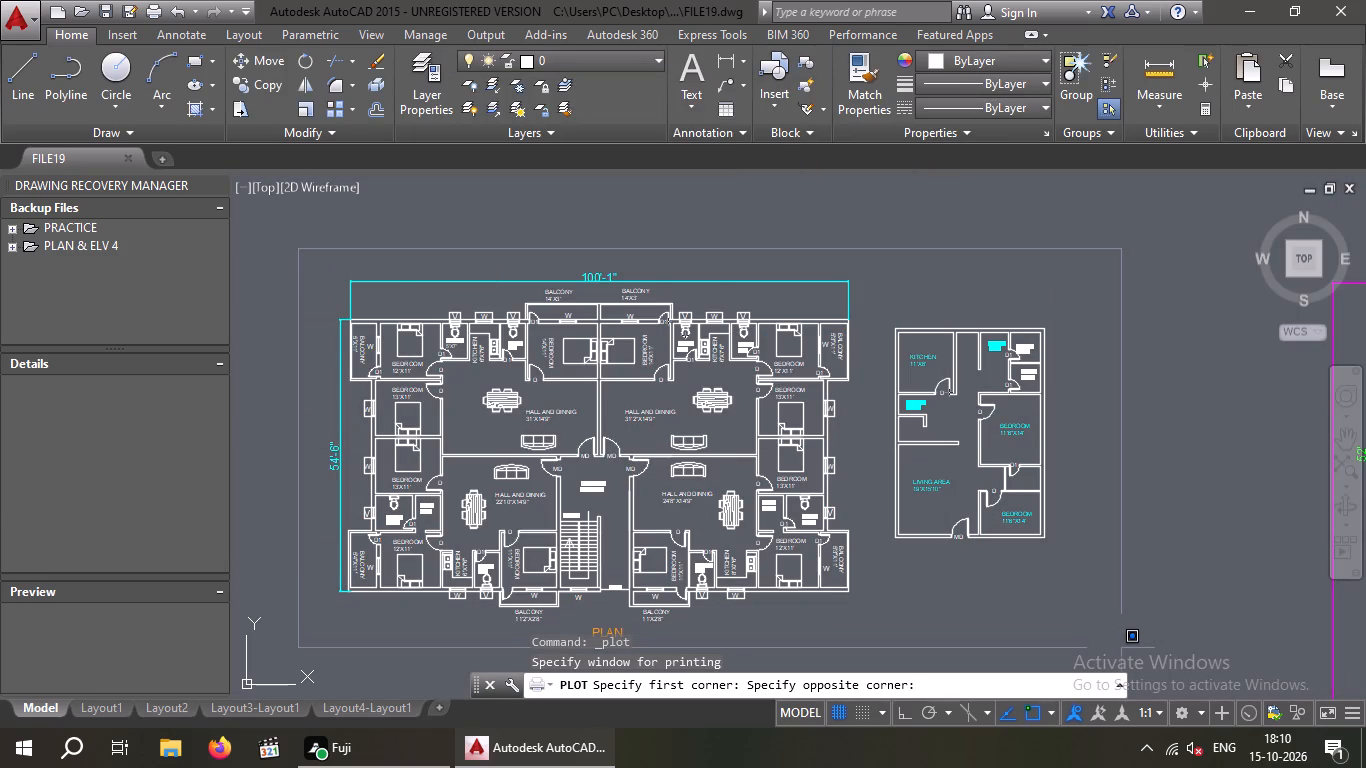
left_click(1069, 645)
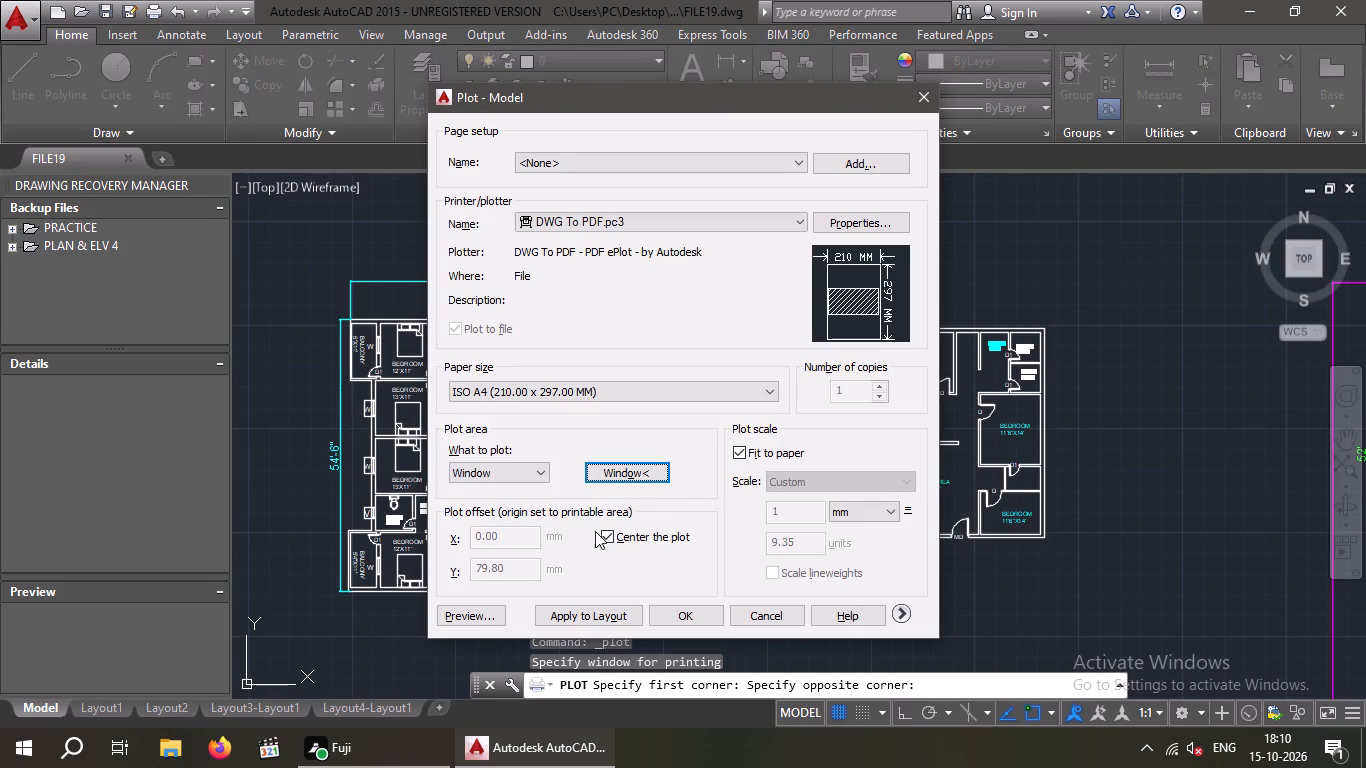
left_click(471, 617)
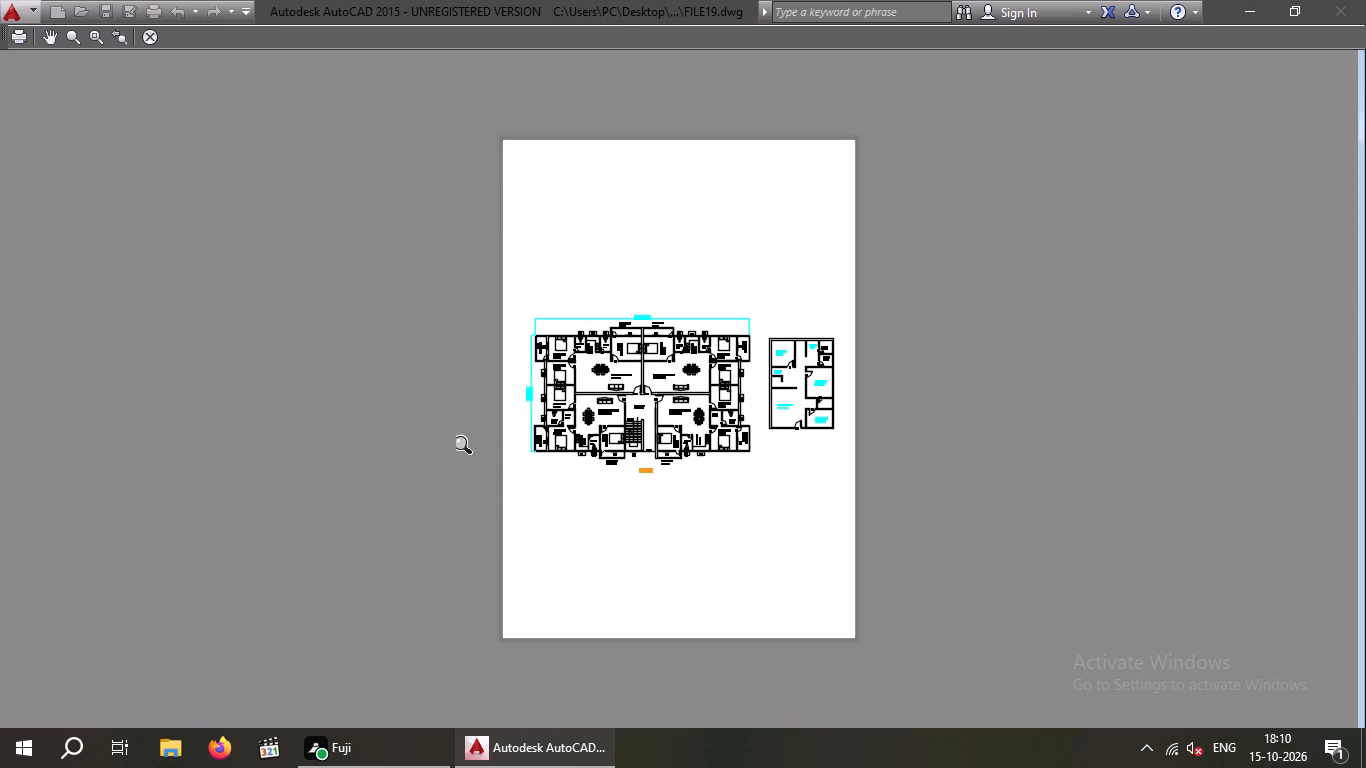
Plot the previewed sheet as FILE19-Model.pdf into the personal project folder on the Desktop and look over the plans in the PDF.
left_click(13, 36)
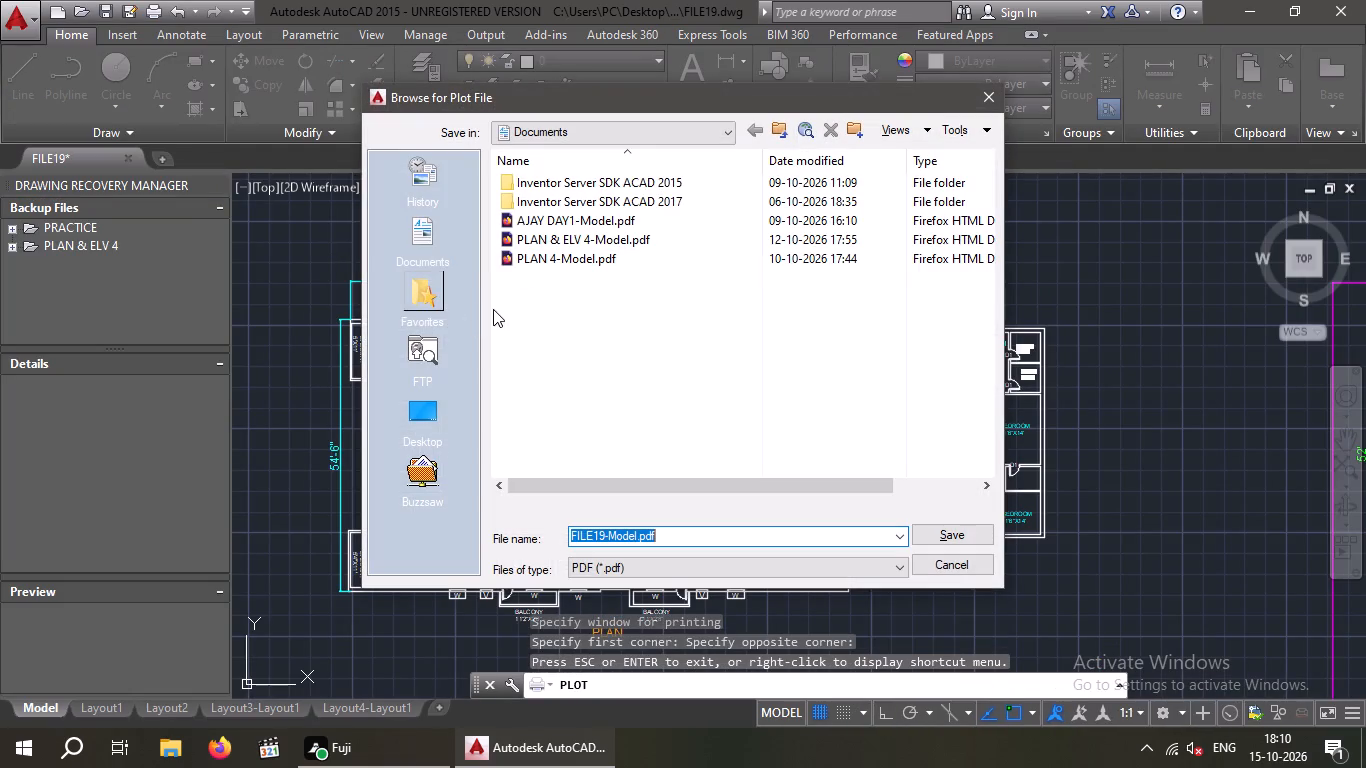
left_click(420, 416)
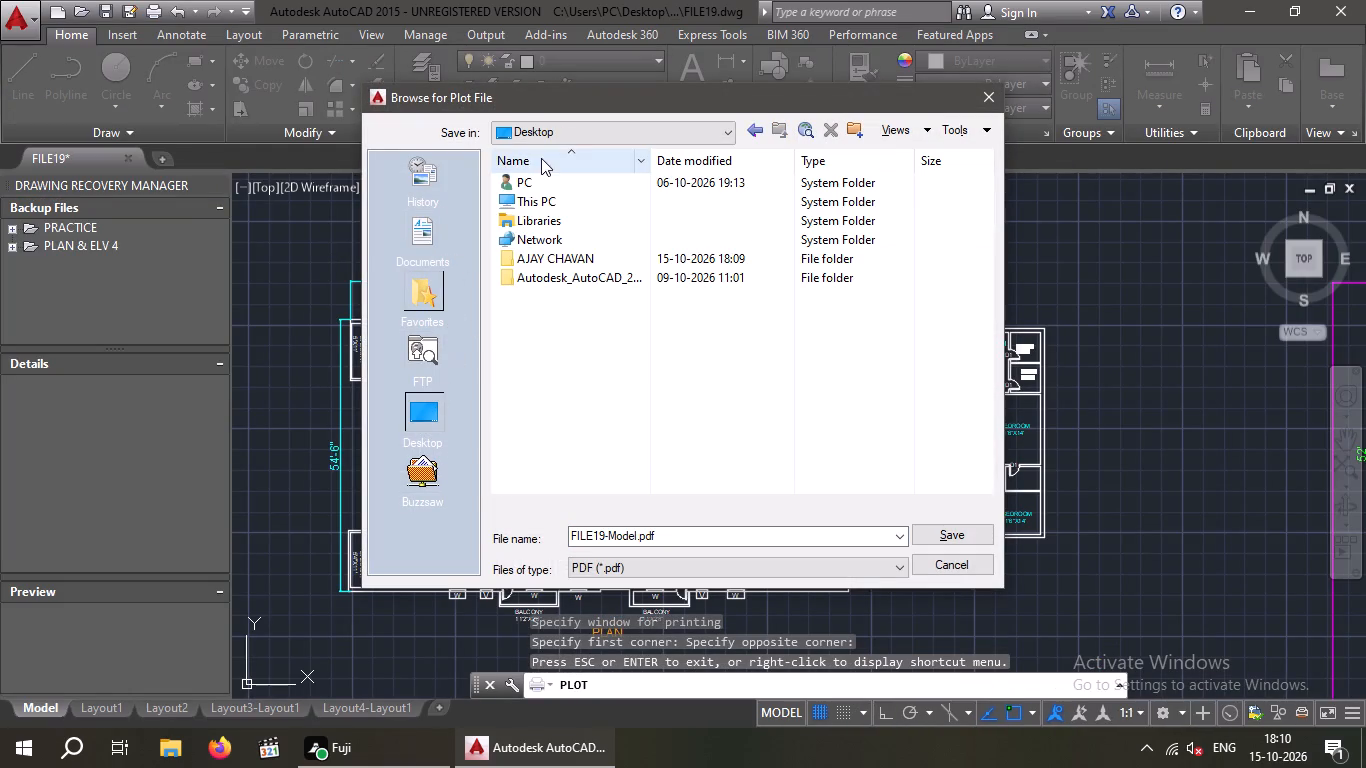
double_click(541, 257)
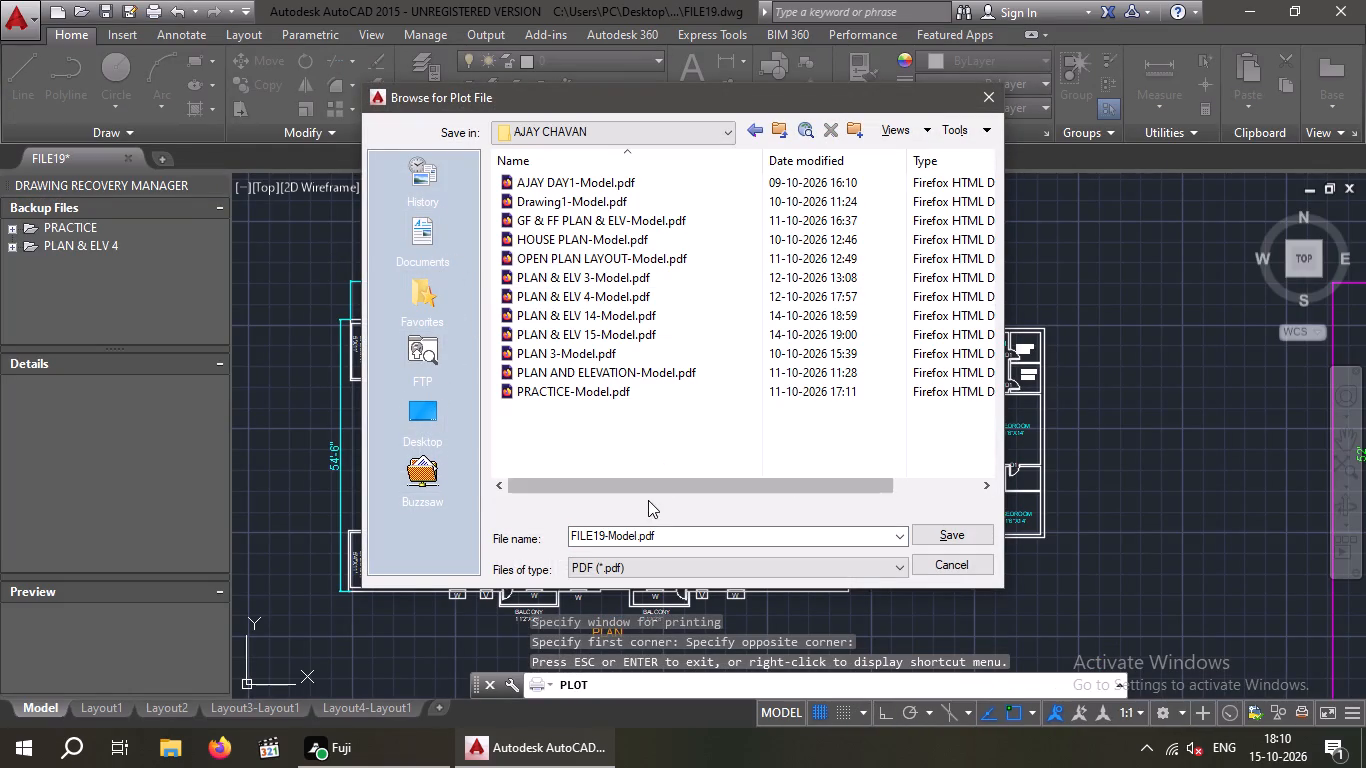
left_click(954, 534)
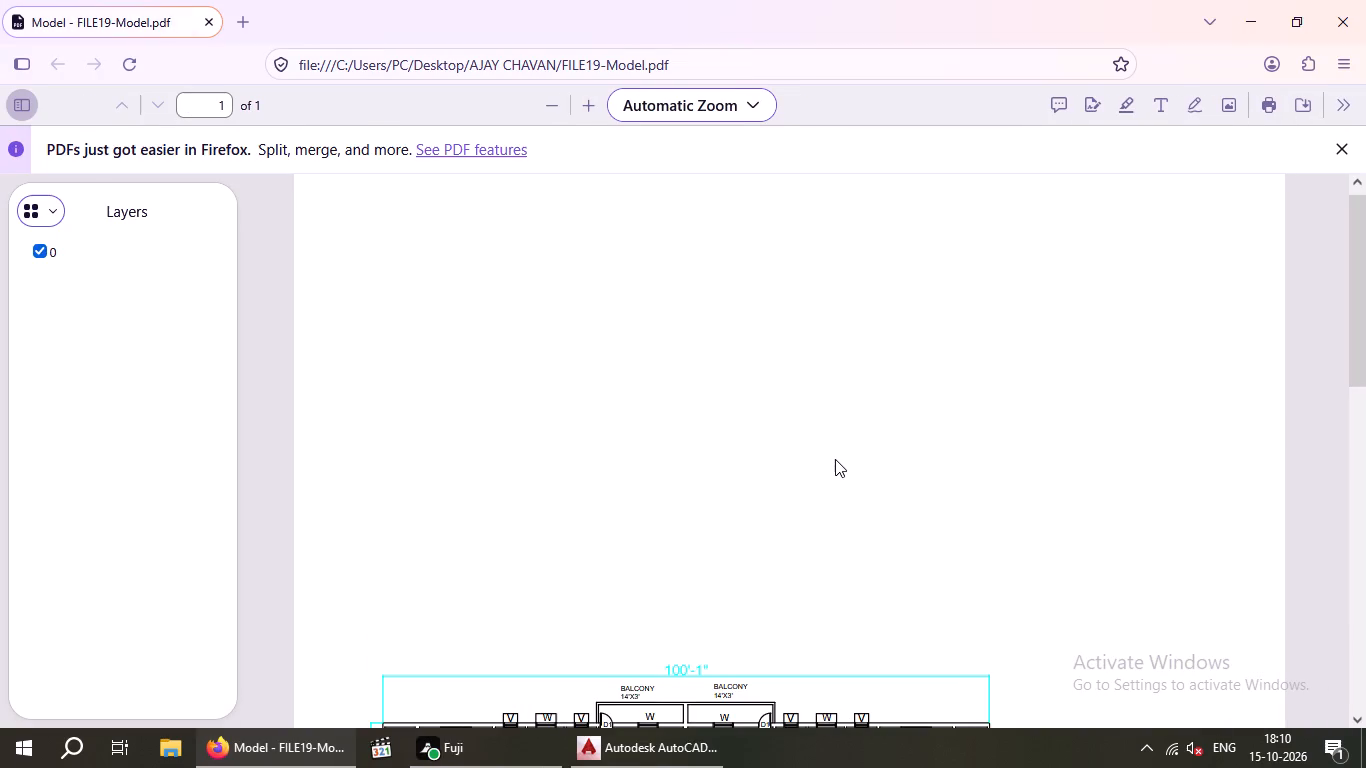
scroll(723, 478, "down", 6)
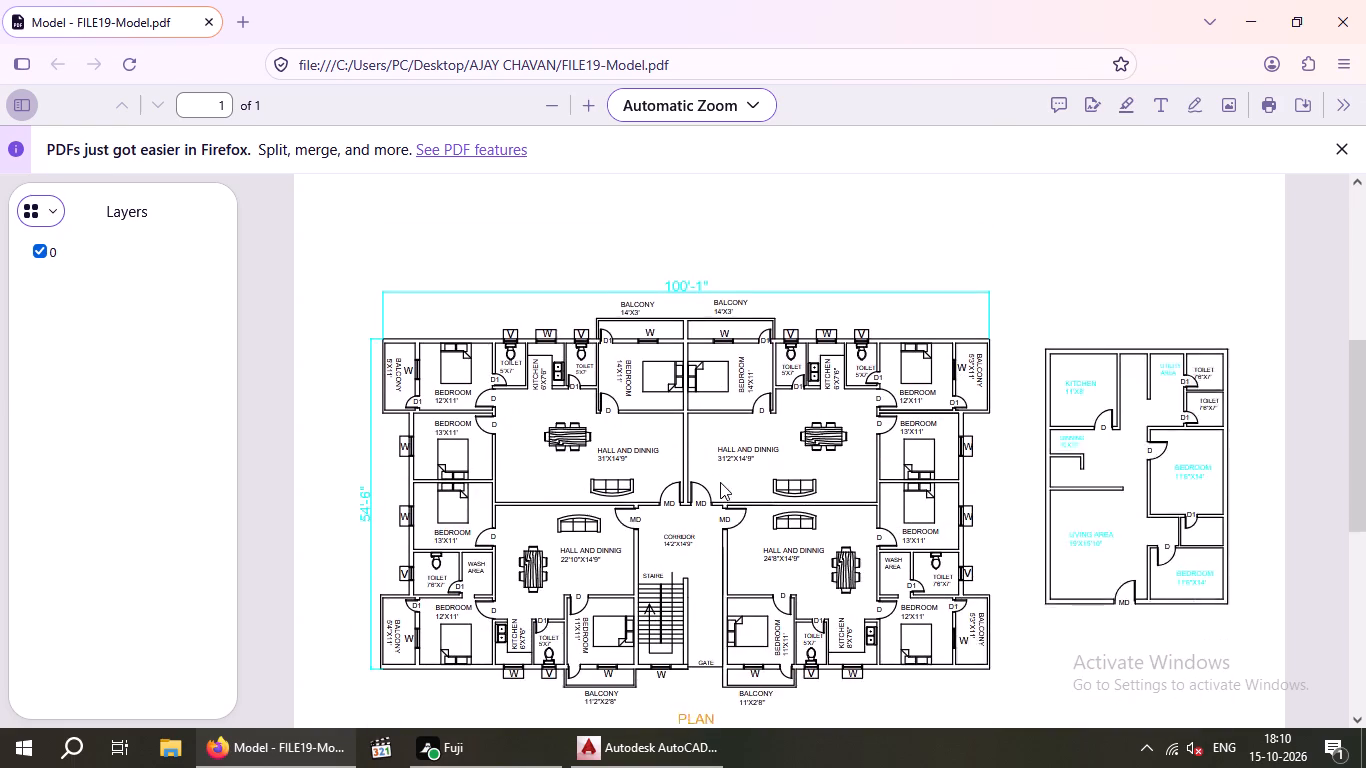
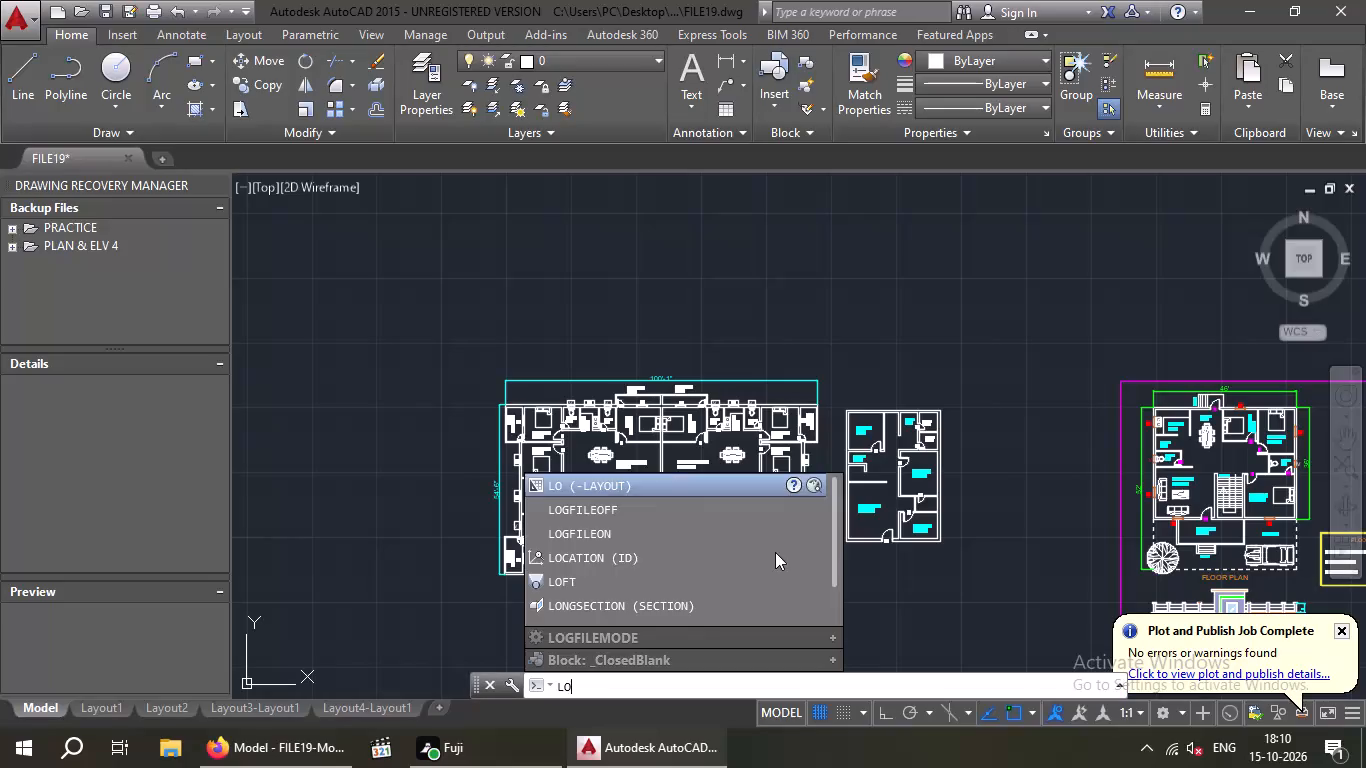
Turn on command log recording with LOGFILEON.
left_click(651, 525)
Examine the magenta-bordered sheet with the floor plan, front elevation and FLOOR PLAN DETAILS table.
middle_click_drag(995, 555, 595, 540)
middle_click_drag(633, 516, 499, 367)
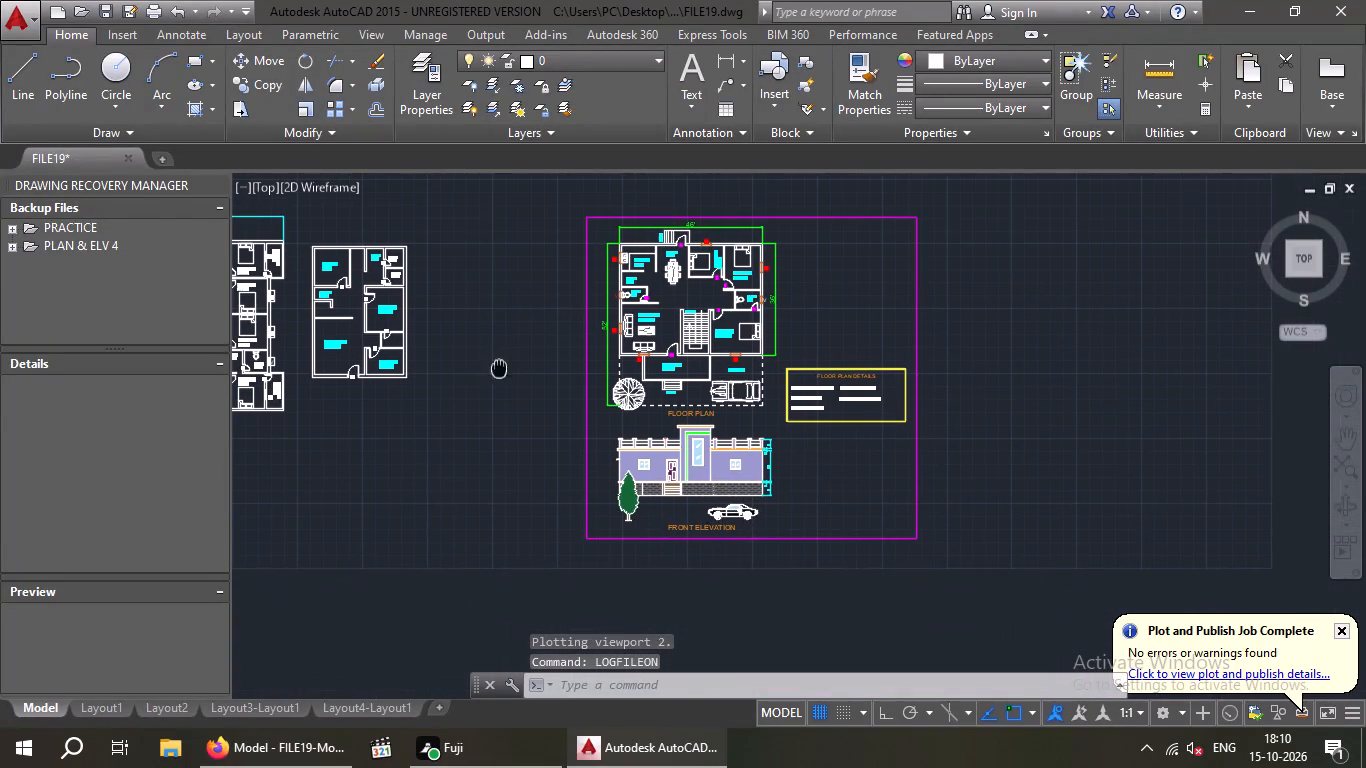
middle_click_drag(488, 361, 335, 387)
scroll(335, 388, "up", 1)
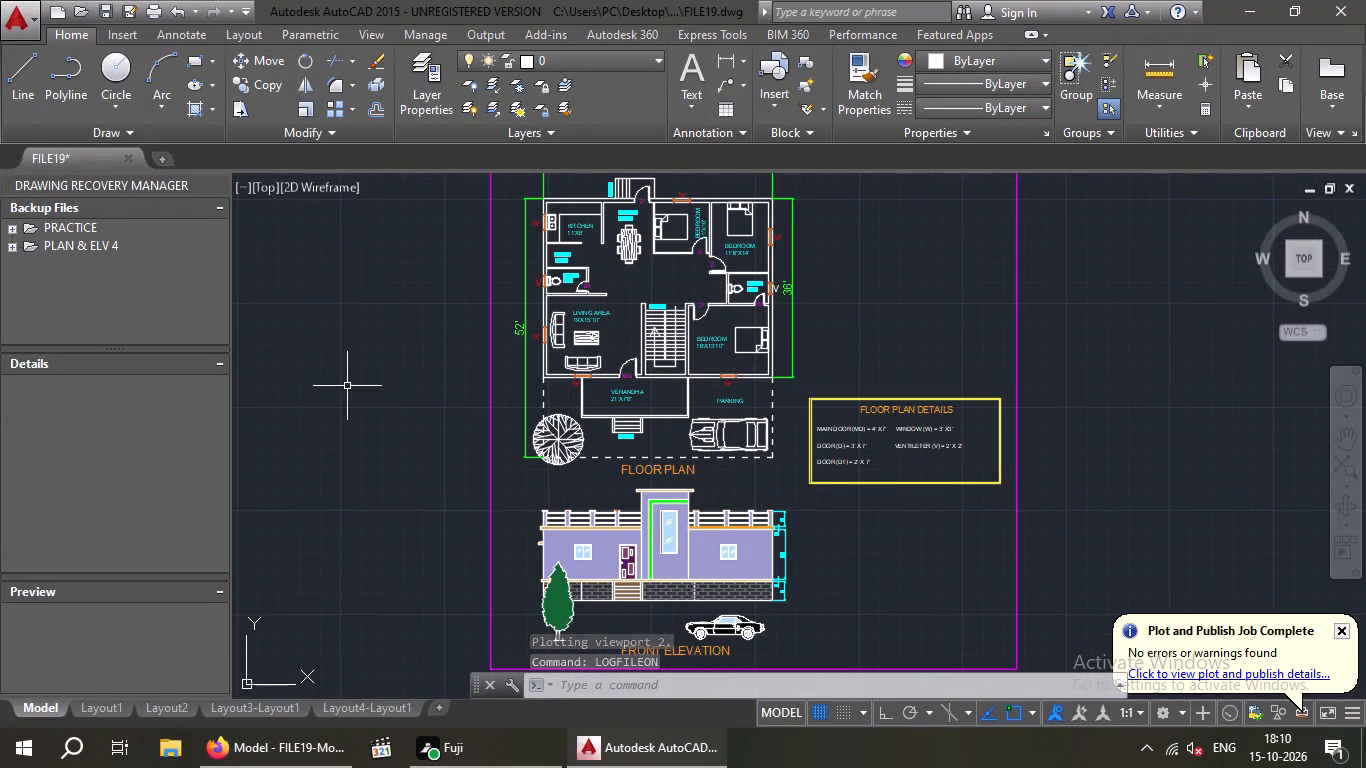
middle_click_drag(330, 354, 325, 343)
scroll(331, 329, "down", 1)
middle_click_drag(322, 327, 270, 337)
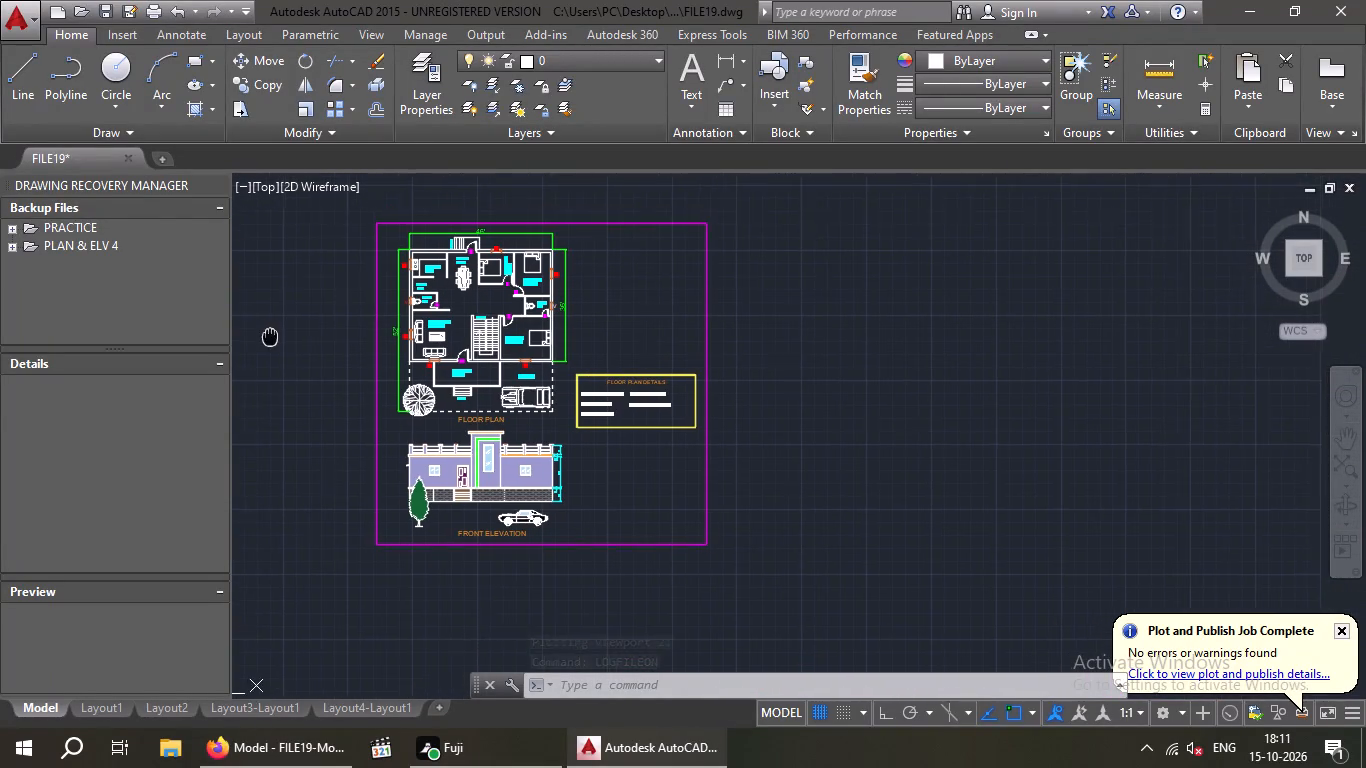
middle_click_drag(270, 337, 260, 339)
scroll(271, 337, "up", 1)
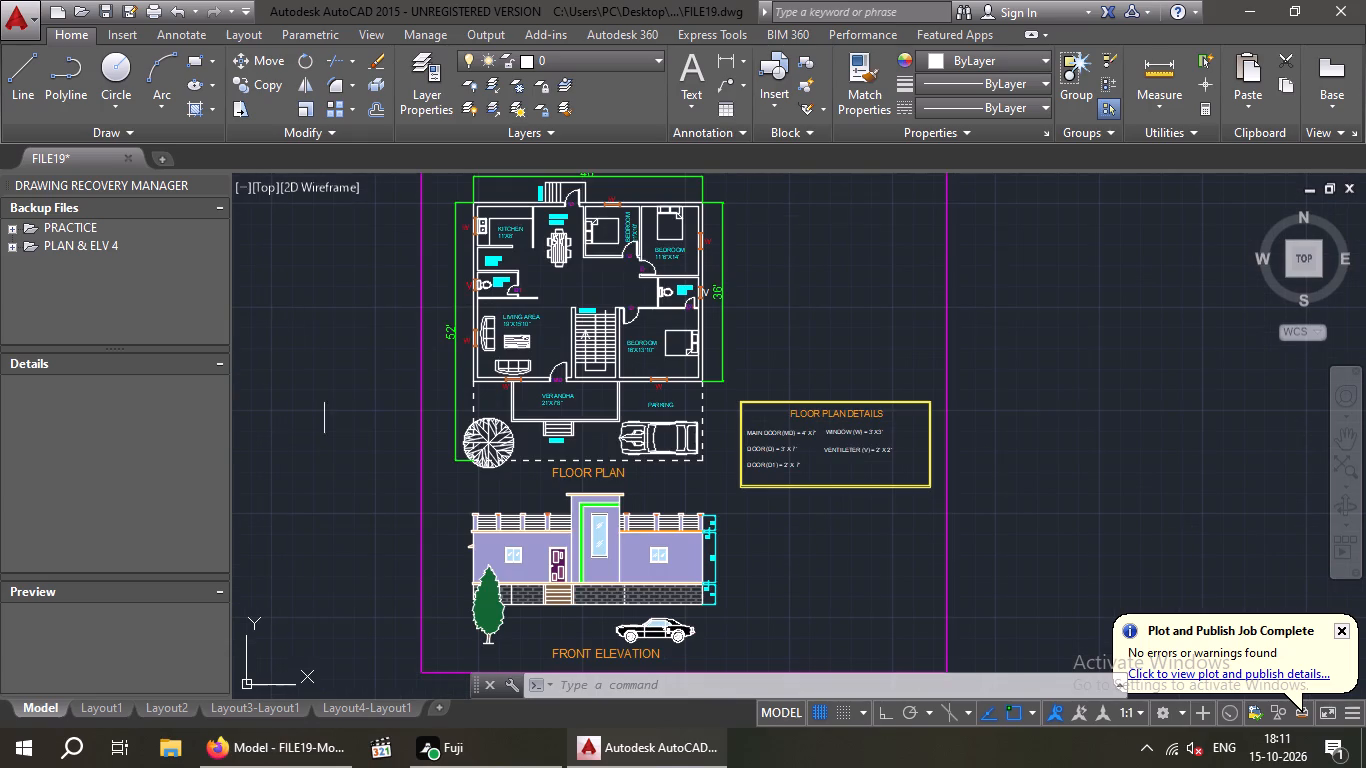
scroll(549, 734, "down", 1)
scroll(405, 526, "down", 1)
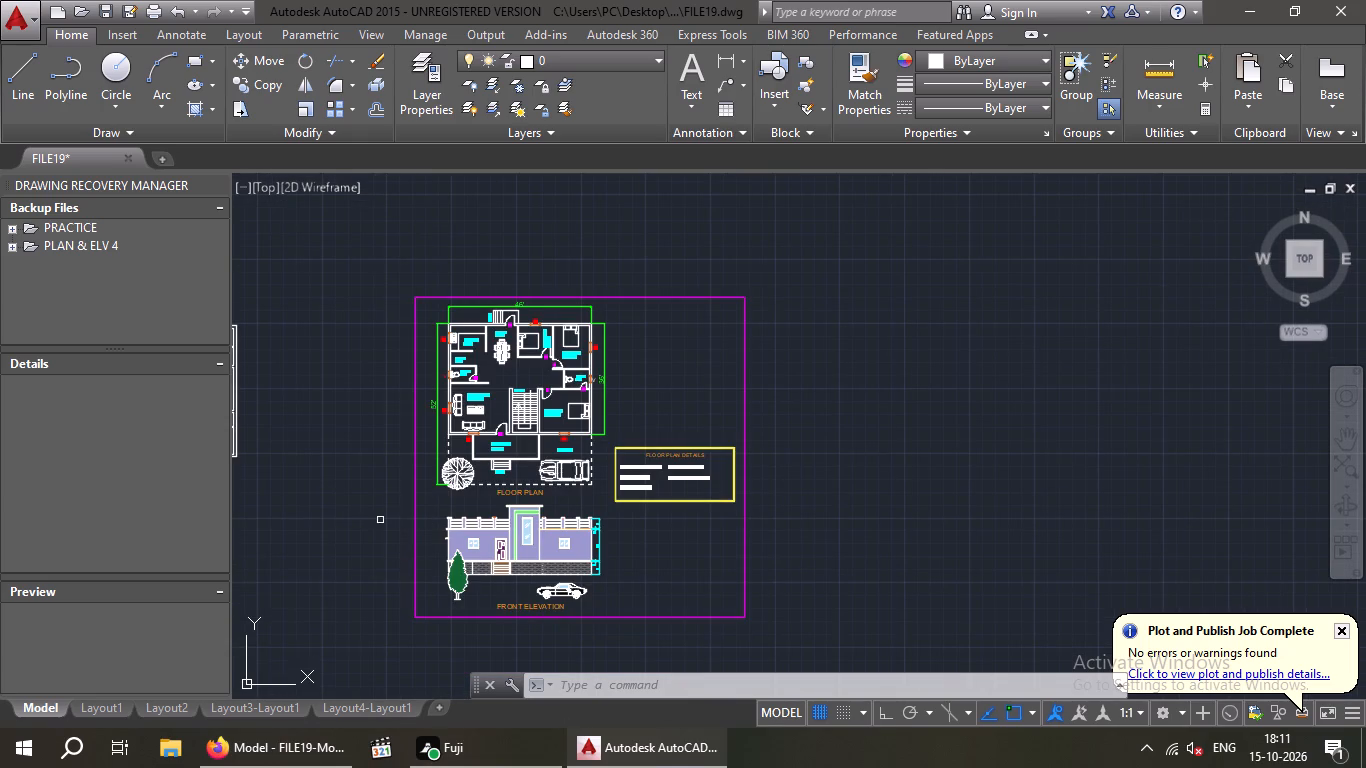
middle_click_drag(379, 477, 341, 469)
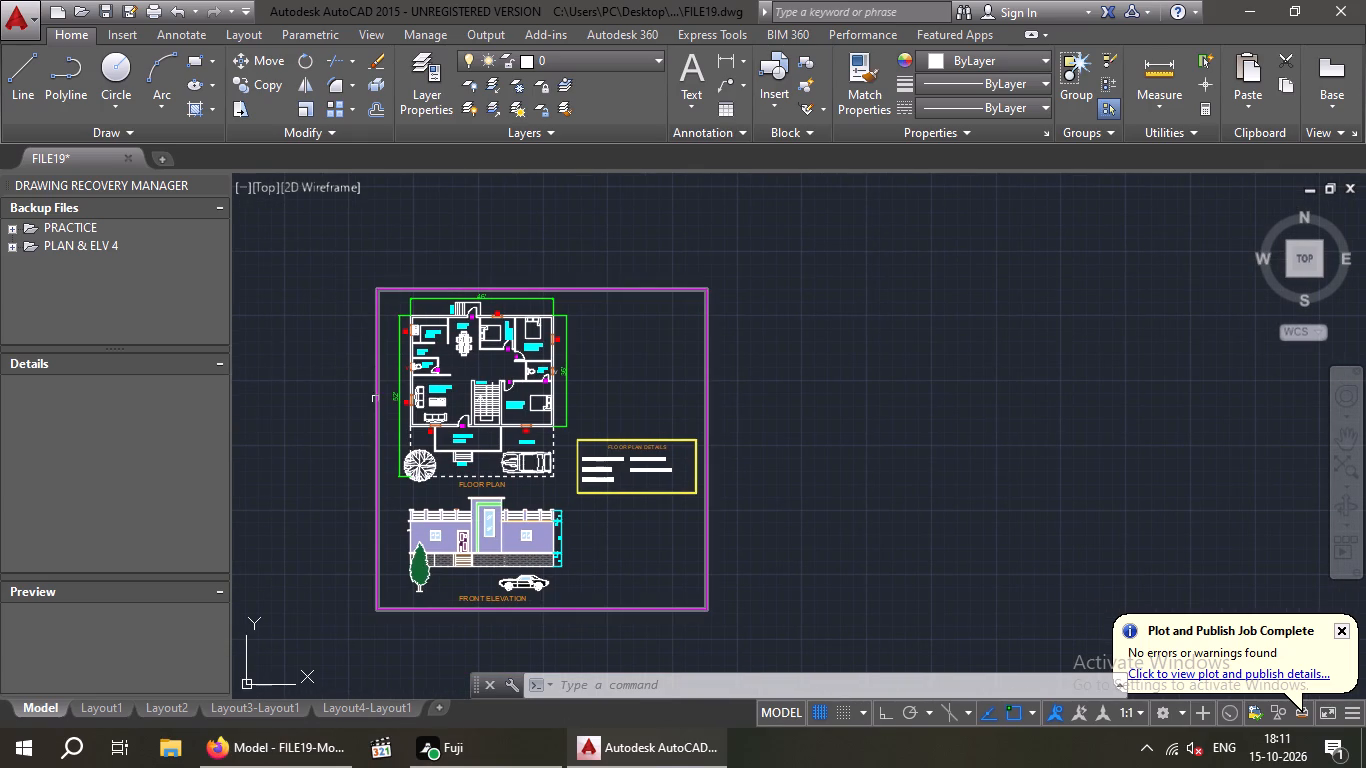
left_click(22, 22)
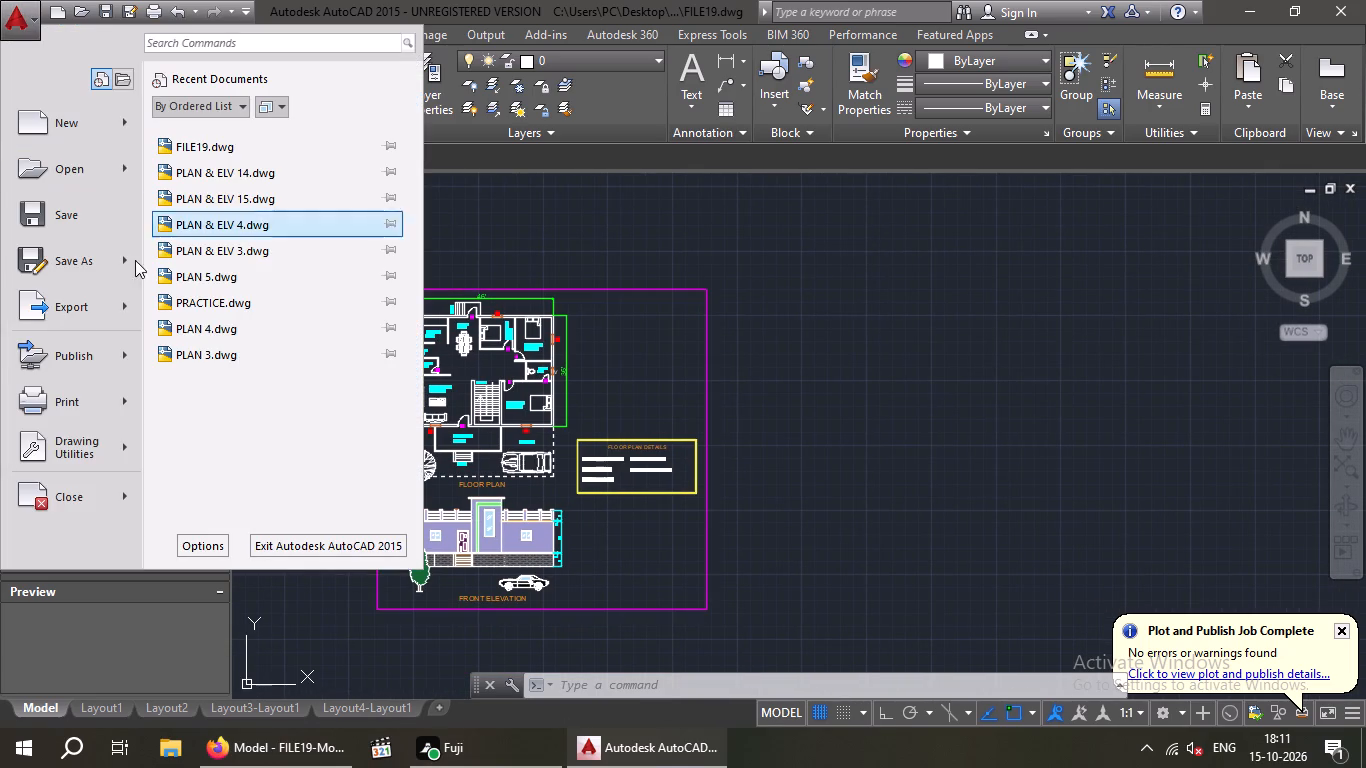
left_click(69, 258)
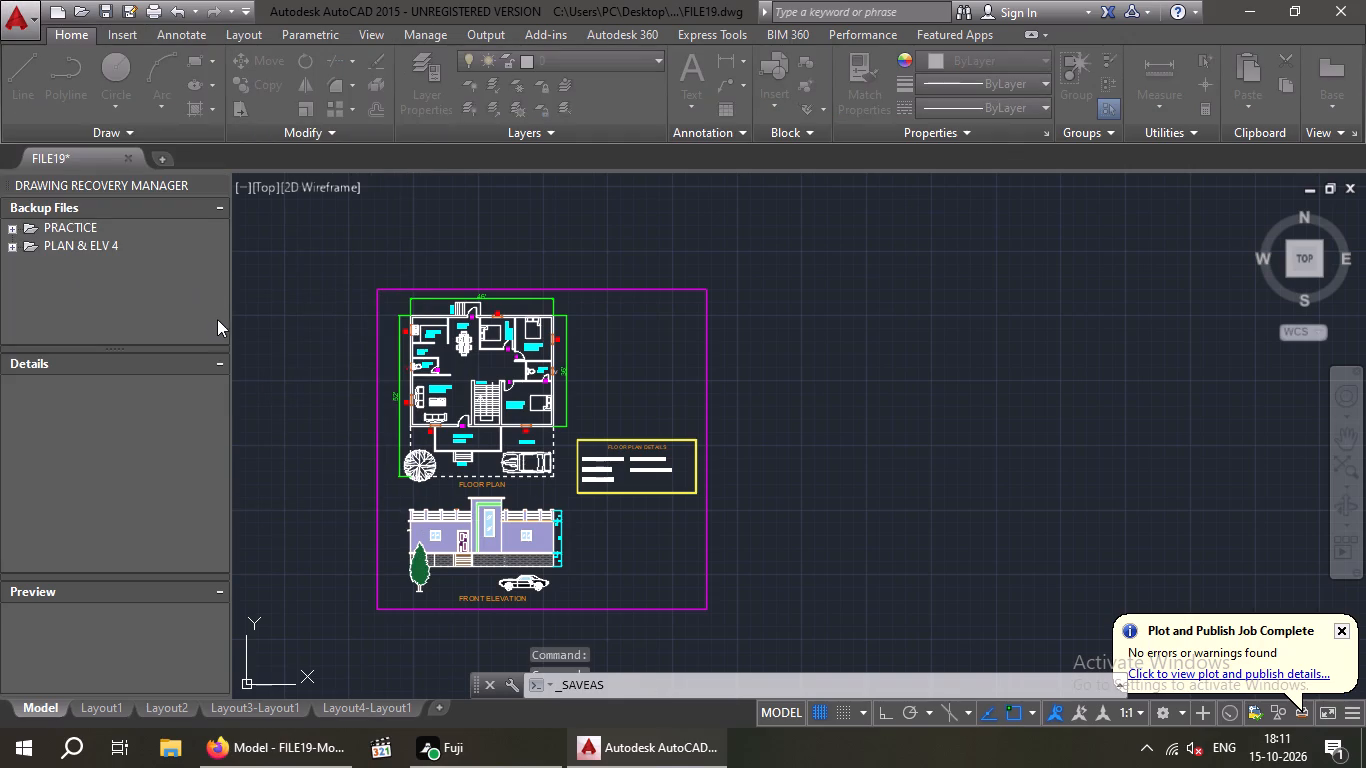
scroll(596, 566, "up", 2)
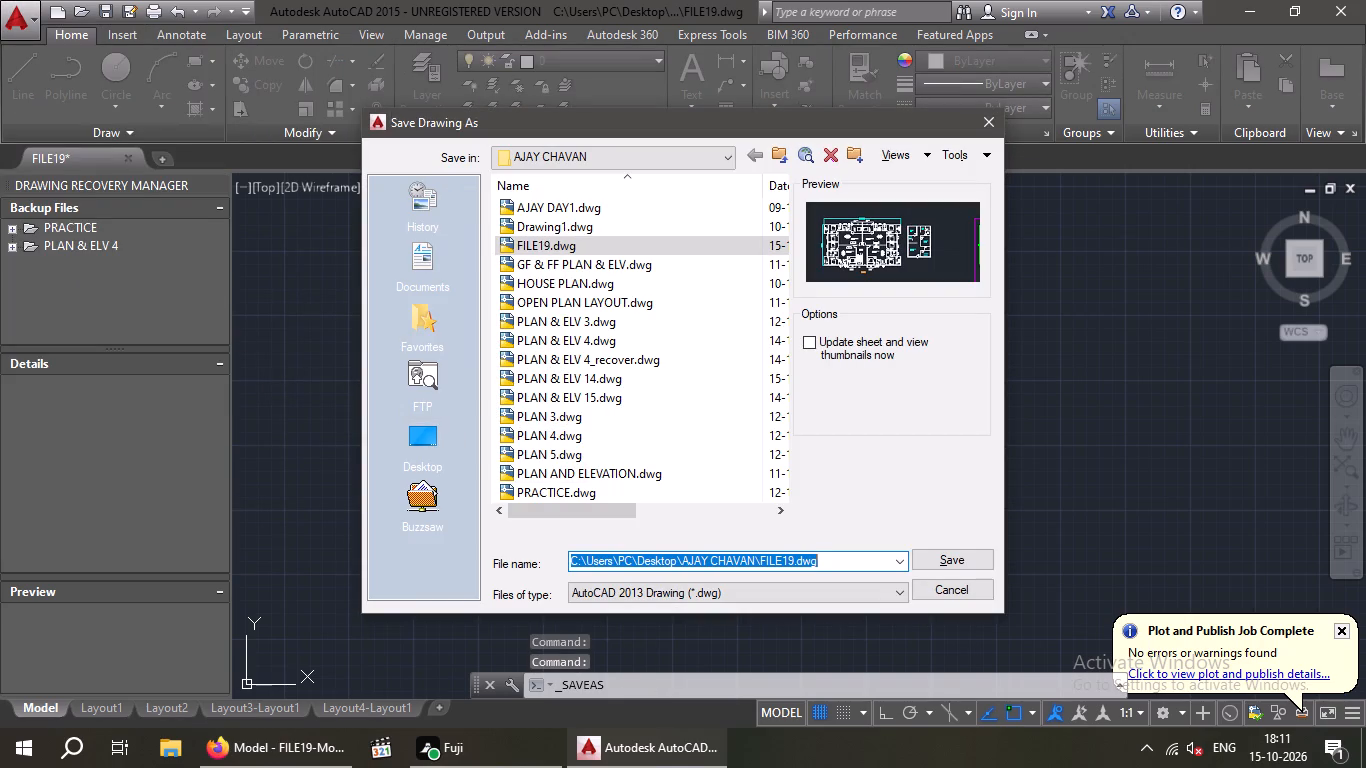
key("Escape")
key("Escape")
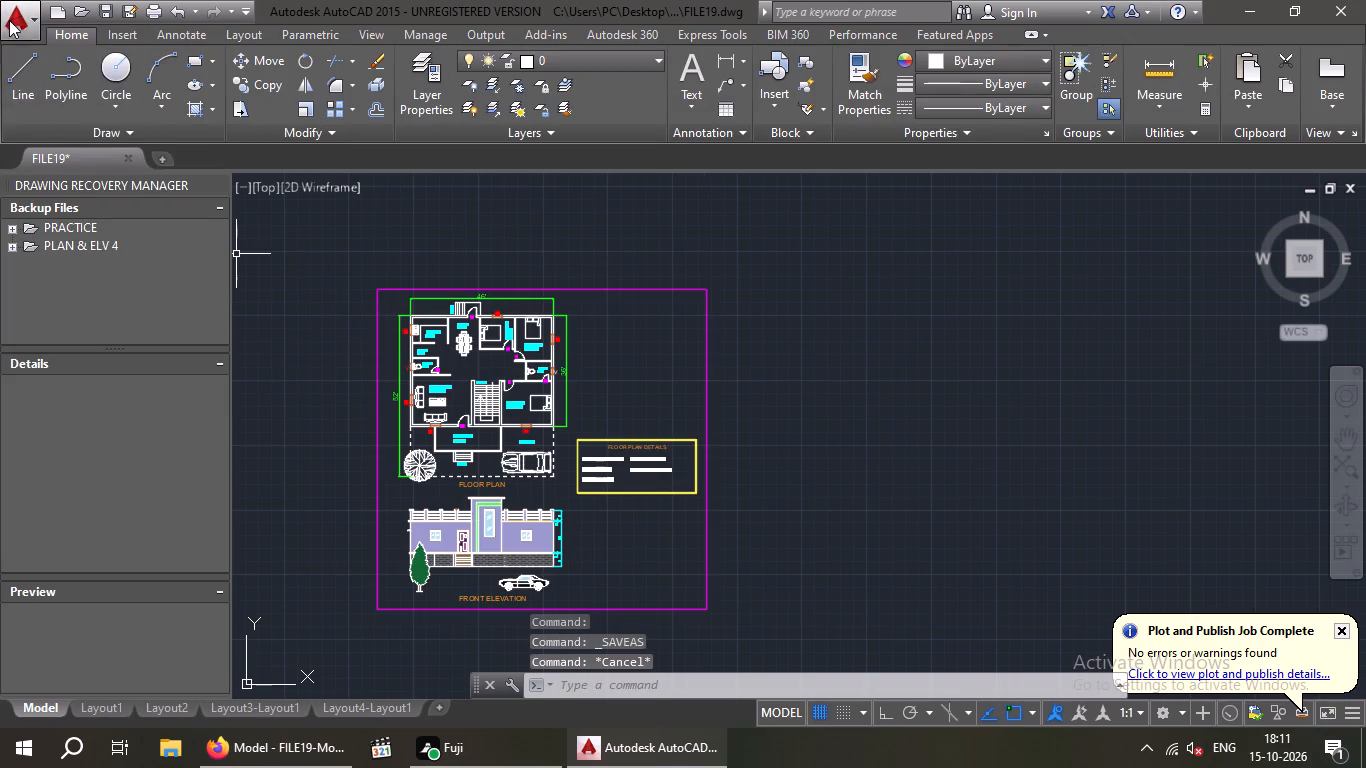
Save the drawing under the new name FILE20.dwg in the same project folder.
left_click(9, 16)
left_click(75, 261)
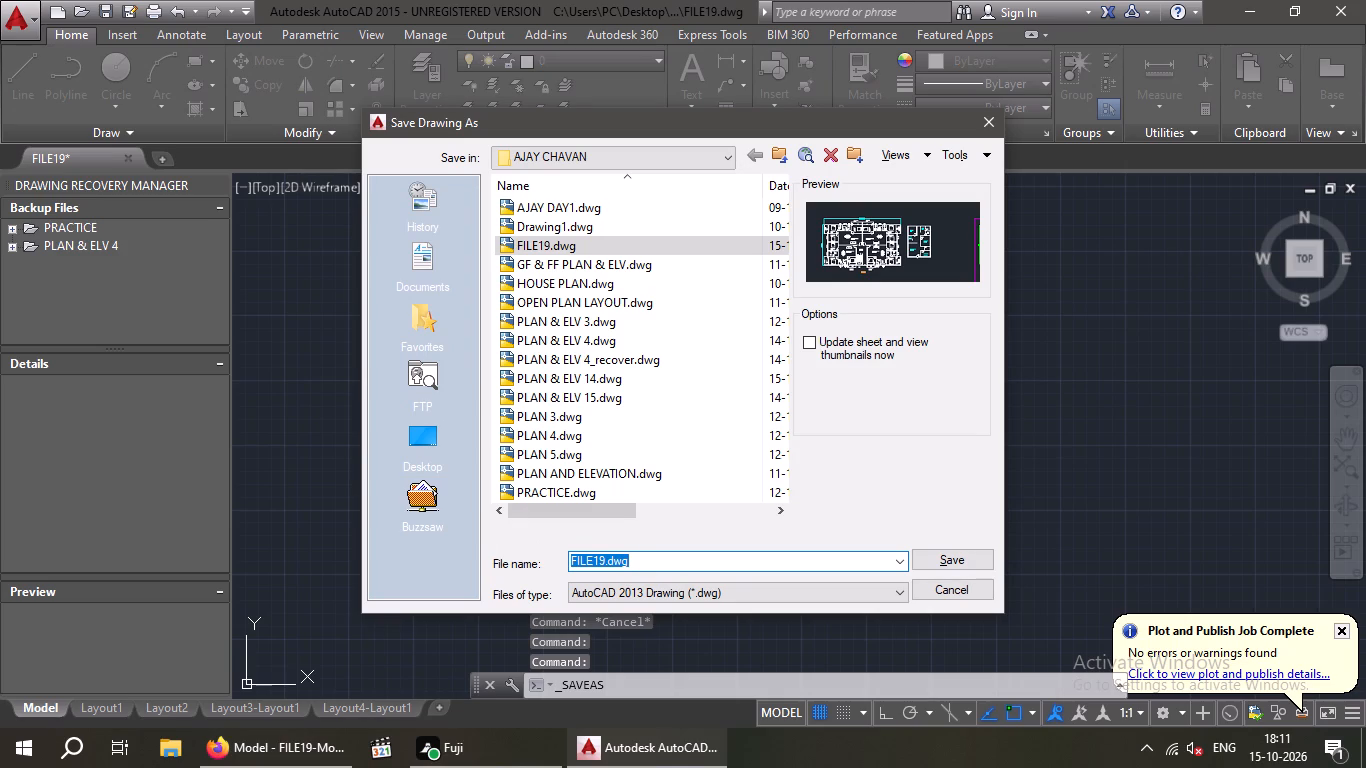
left_click(600, 561)
key("Right")
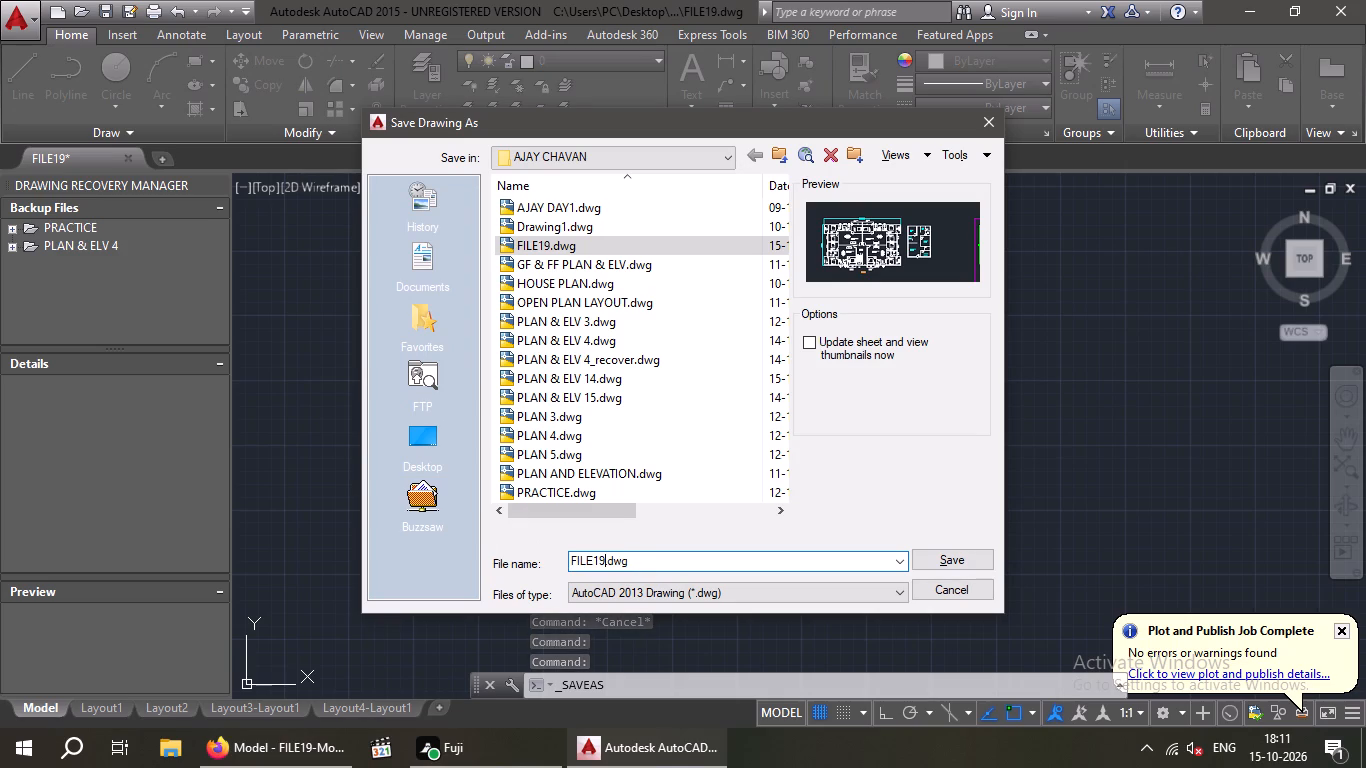
key("BackSpace")
key("BackSpace")
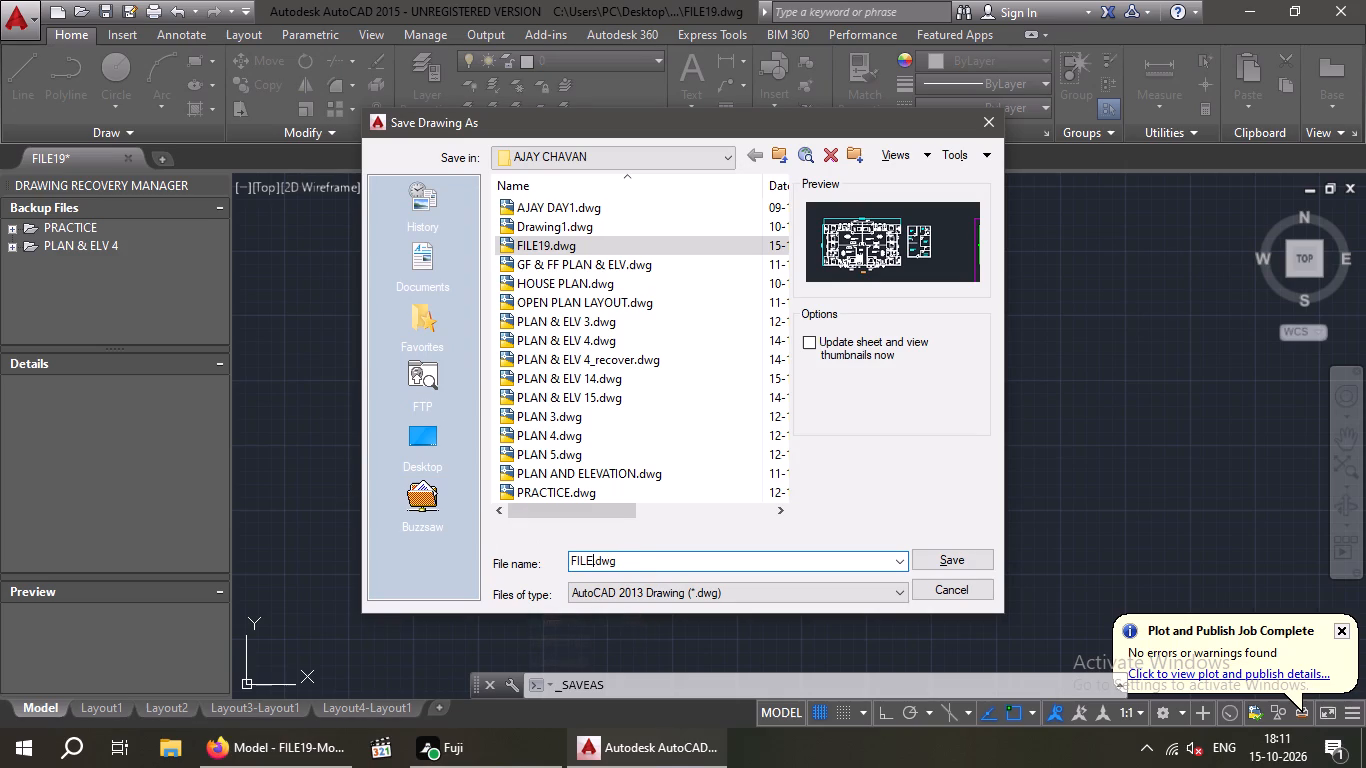
type("20")
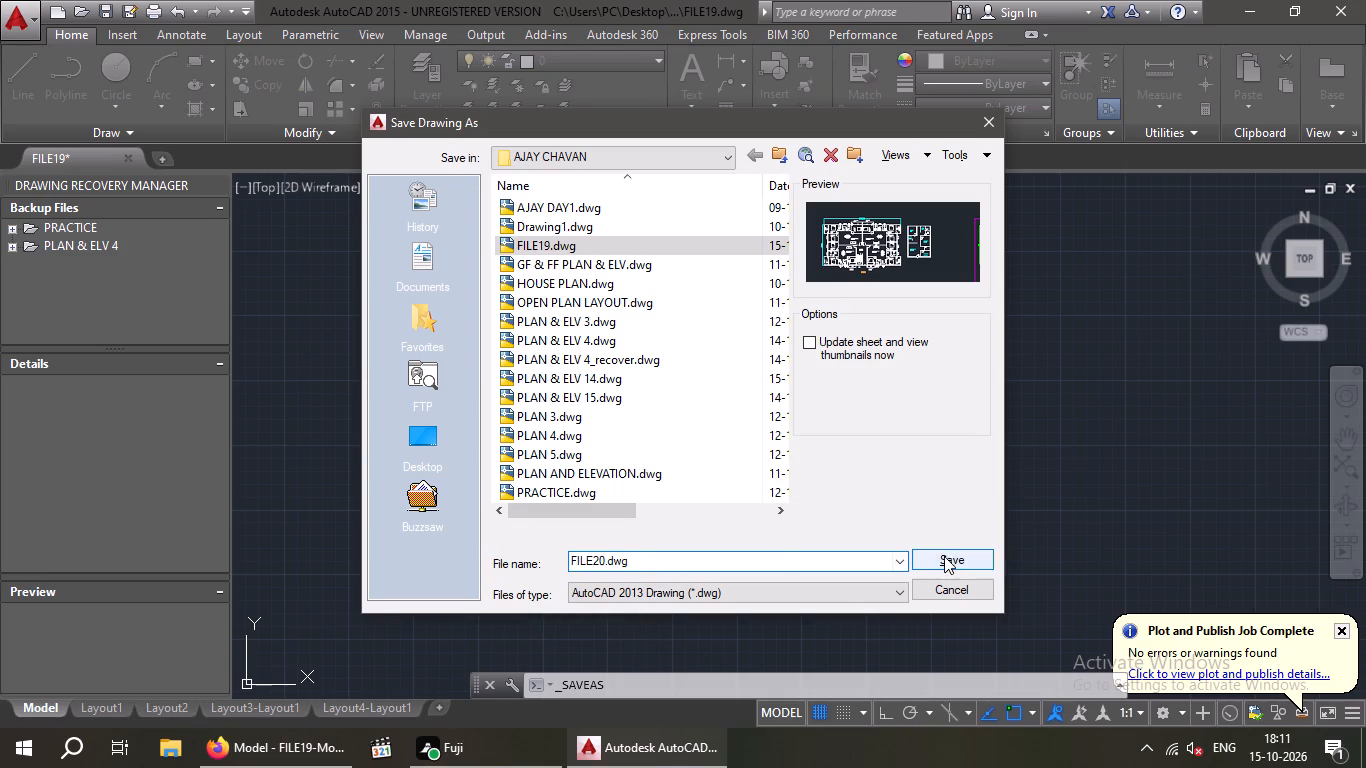
left_click(949, 557)
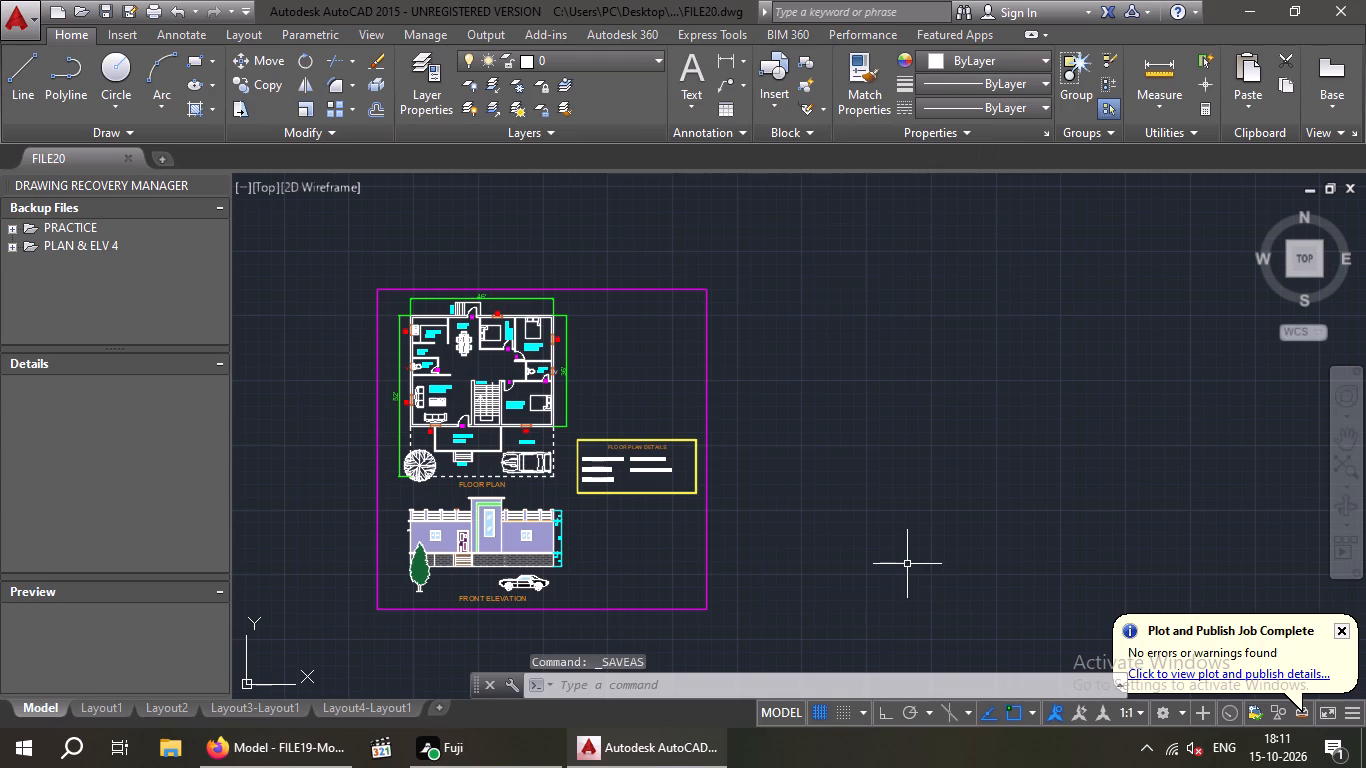
Turn off command log recording with LOGFILEOFF.
type("LO")
key("g")
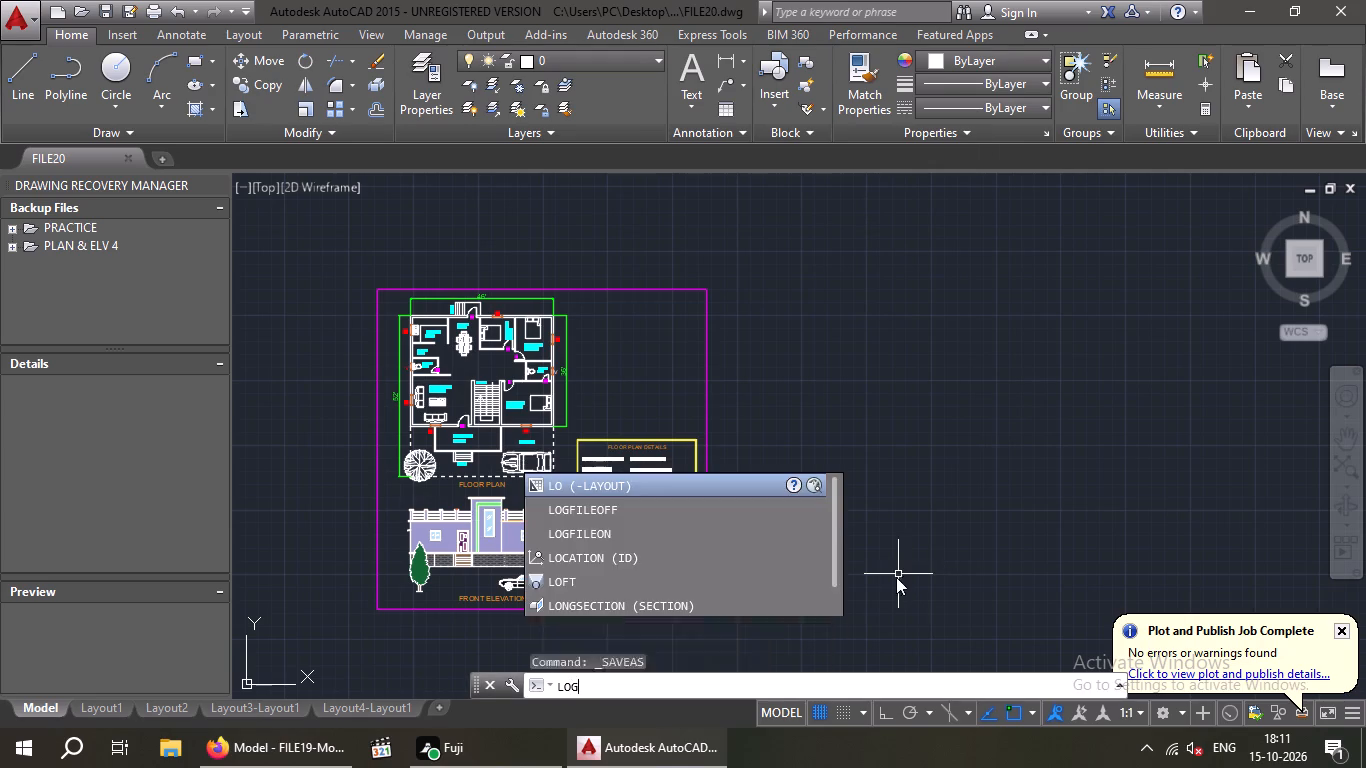
left_click(665, 547)
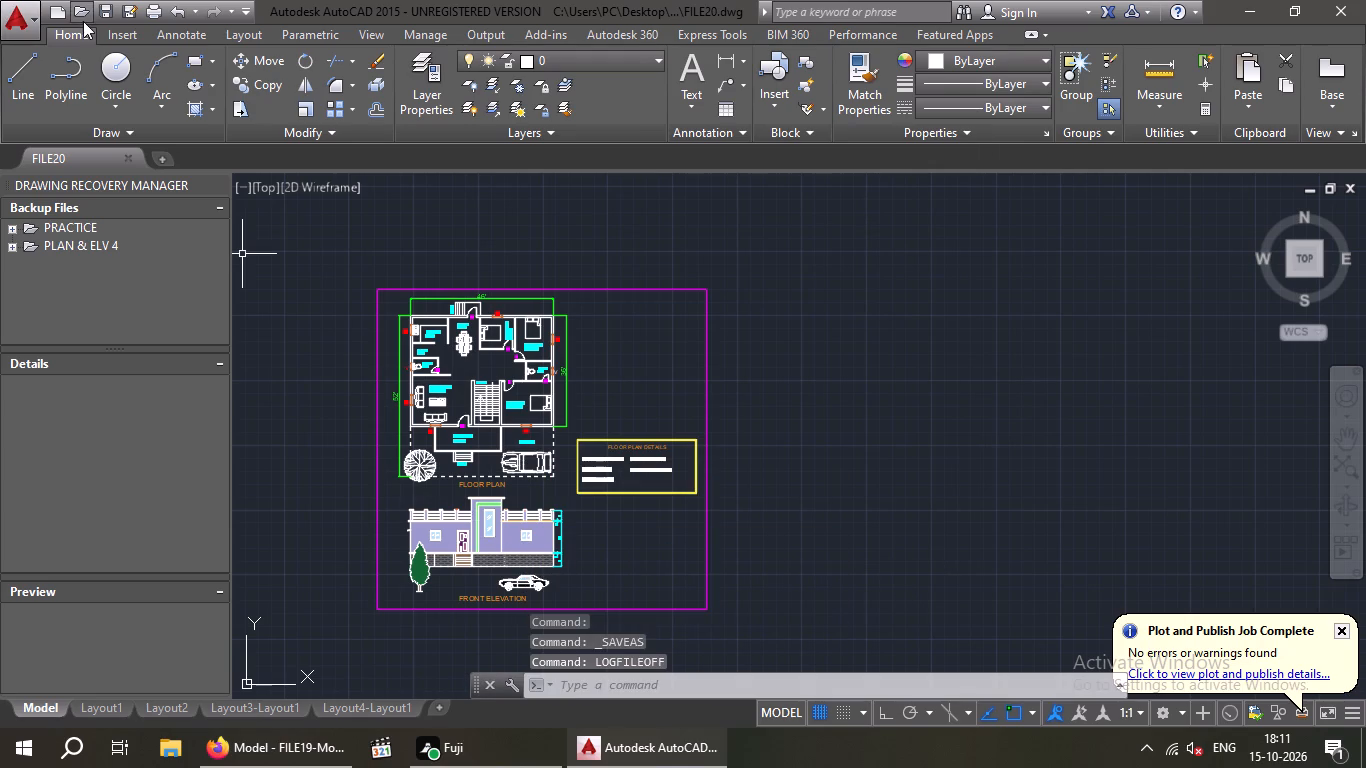
Save the drawing again with Save As, keeping the name FILE20.dwg and replacing the existing file.
left_click(14, 25)
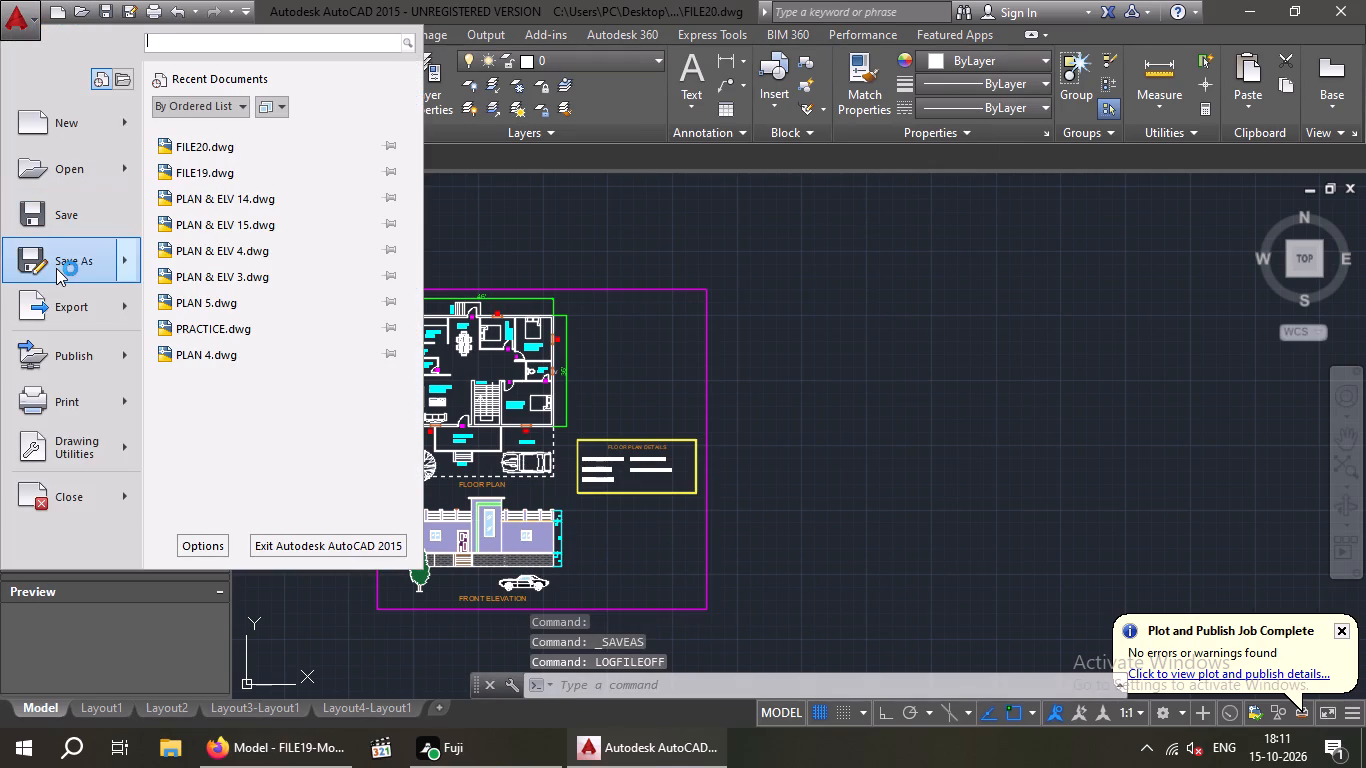
left_click(63, 267)
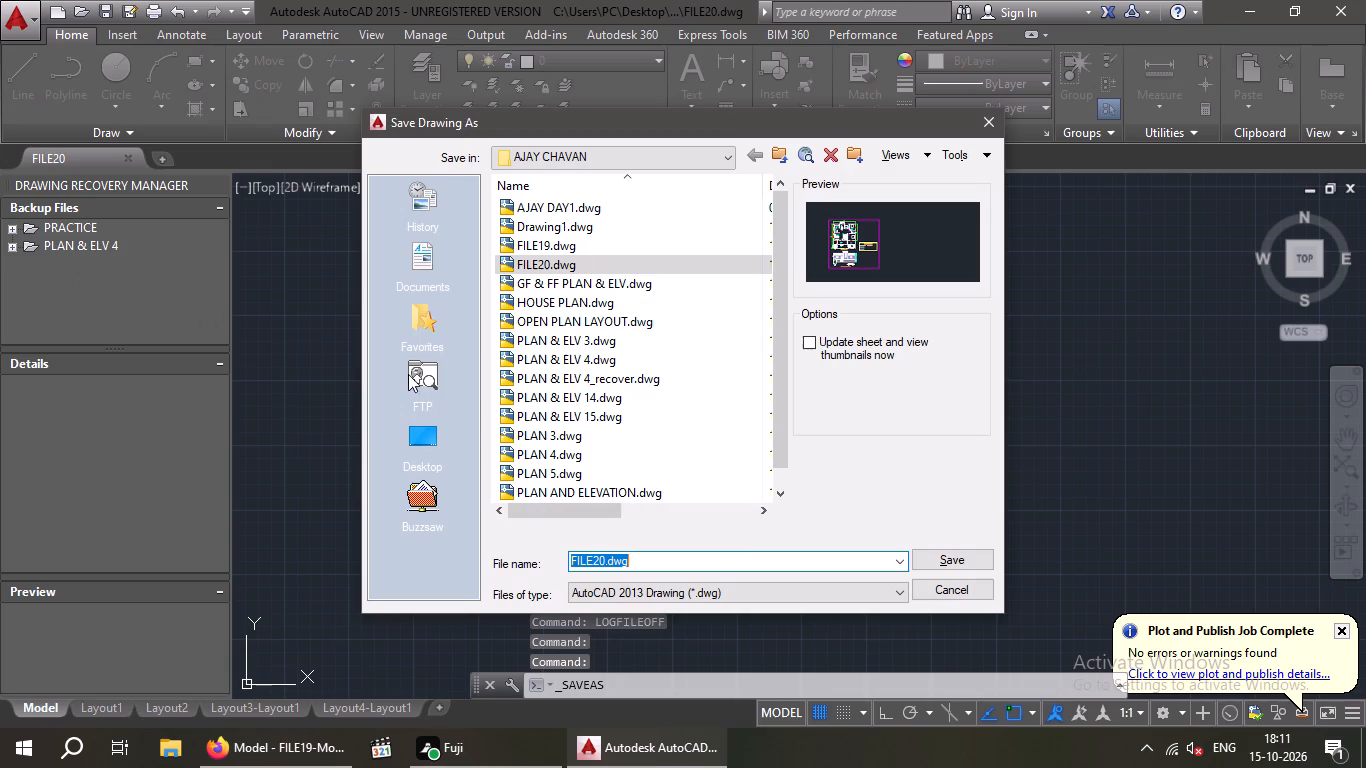
left_click(956, 554)
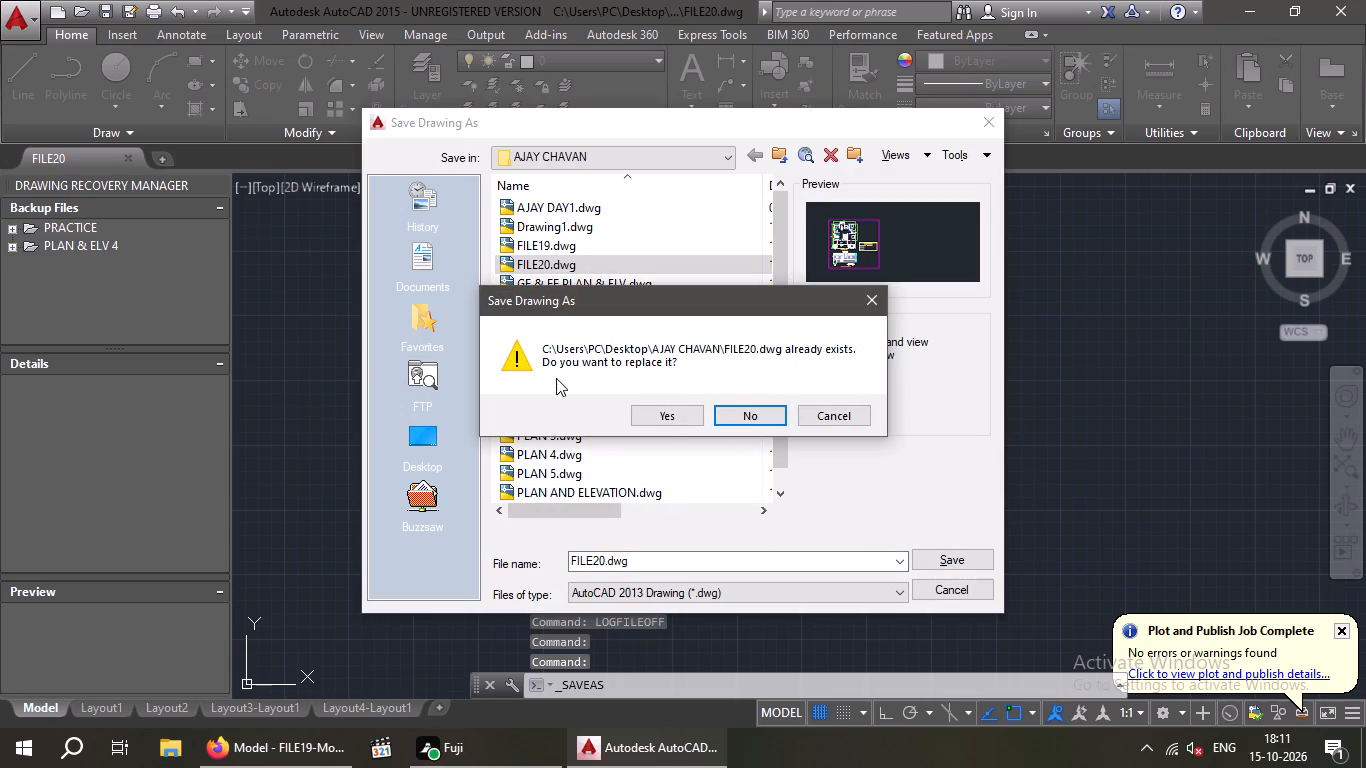
left_click(680, 408)
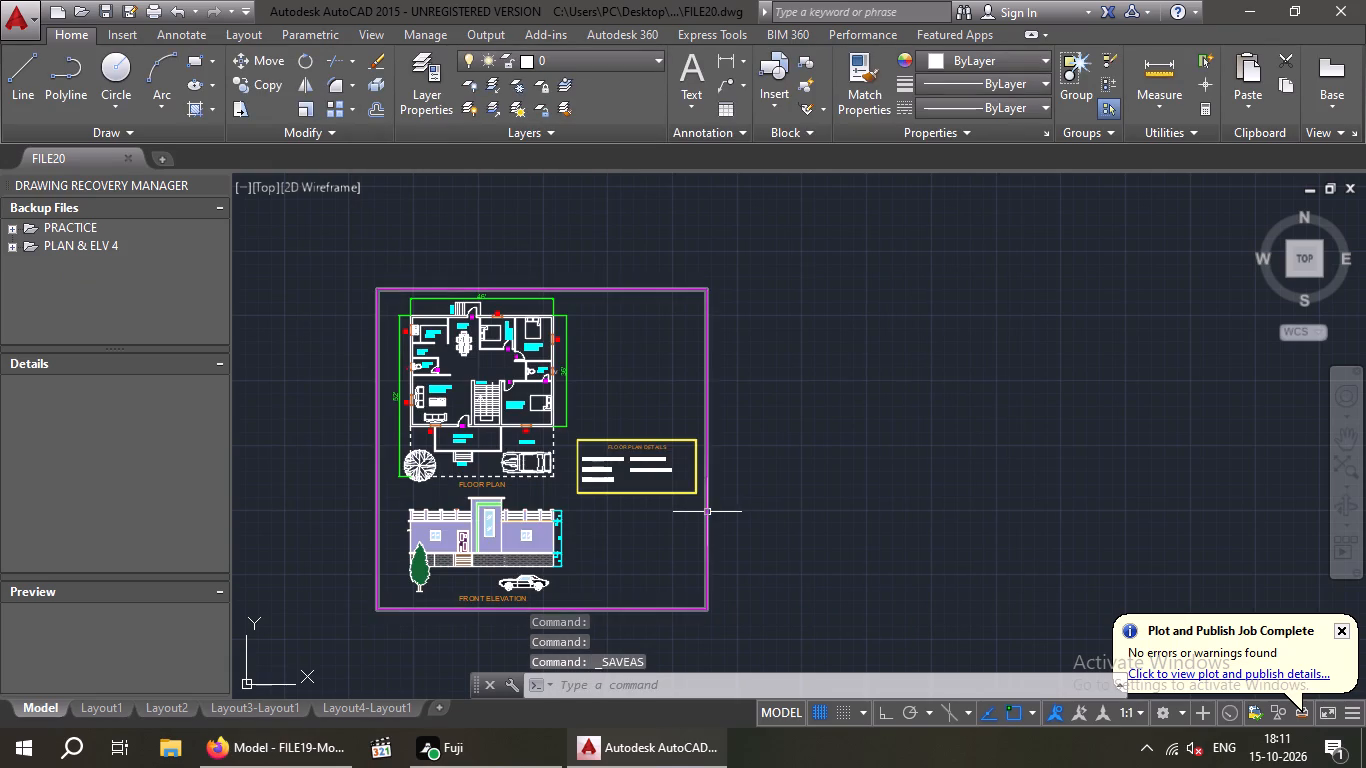
Preview a model plot using the <Previous plot> page setup, with the plot window on the magenta border around the floor plan and front elevation.
key("ctrl+p")
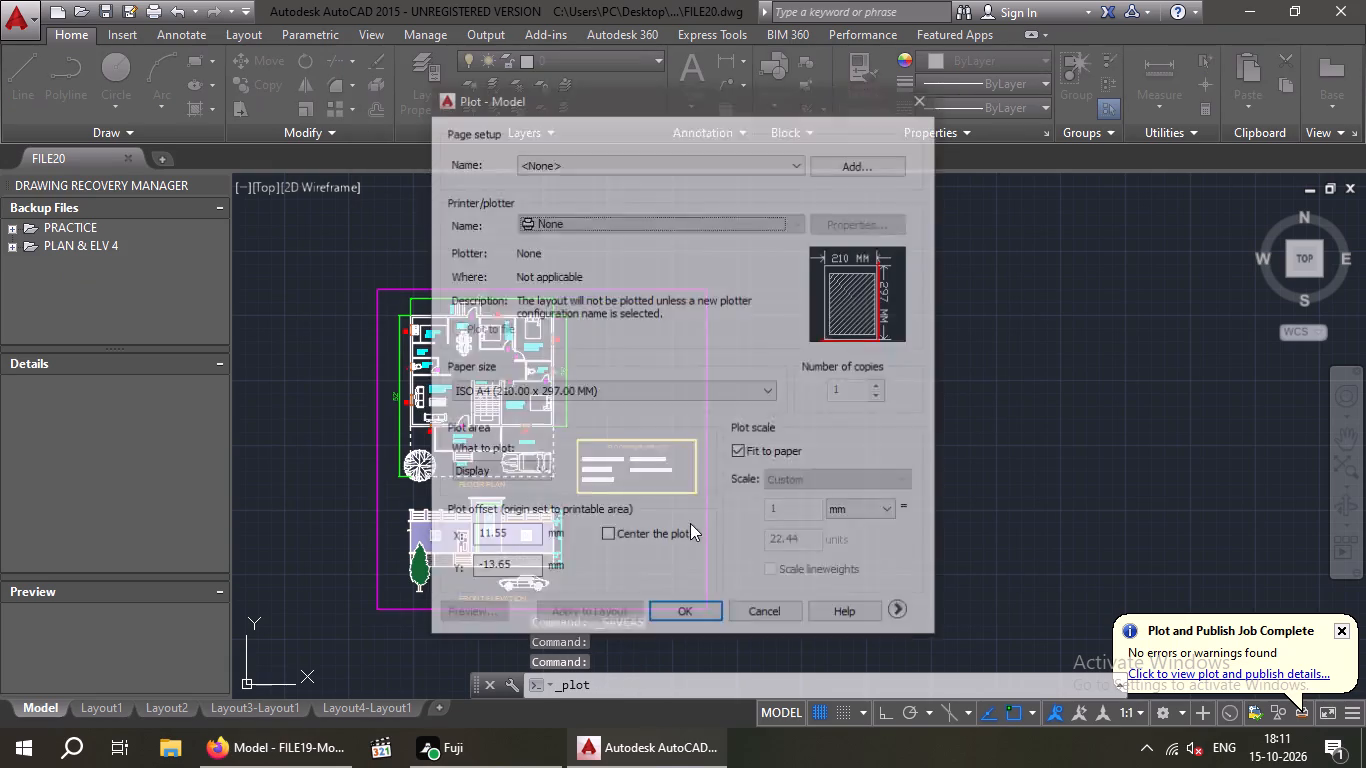
left_click(607, 162)
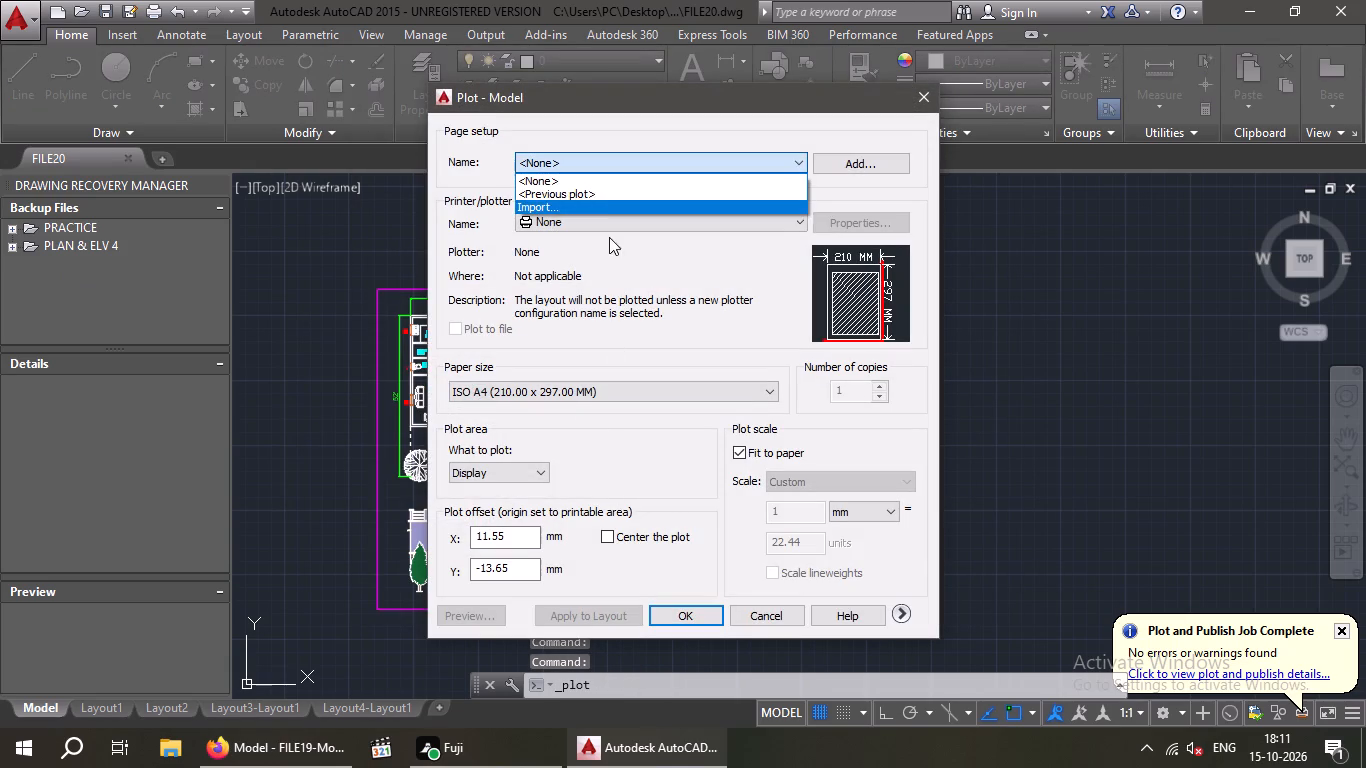
left_click(605, 194)
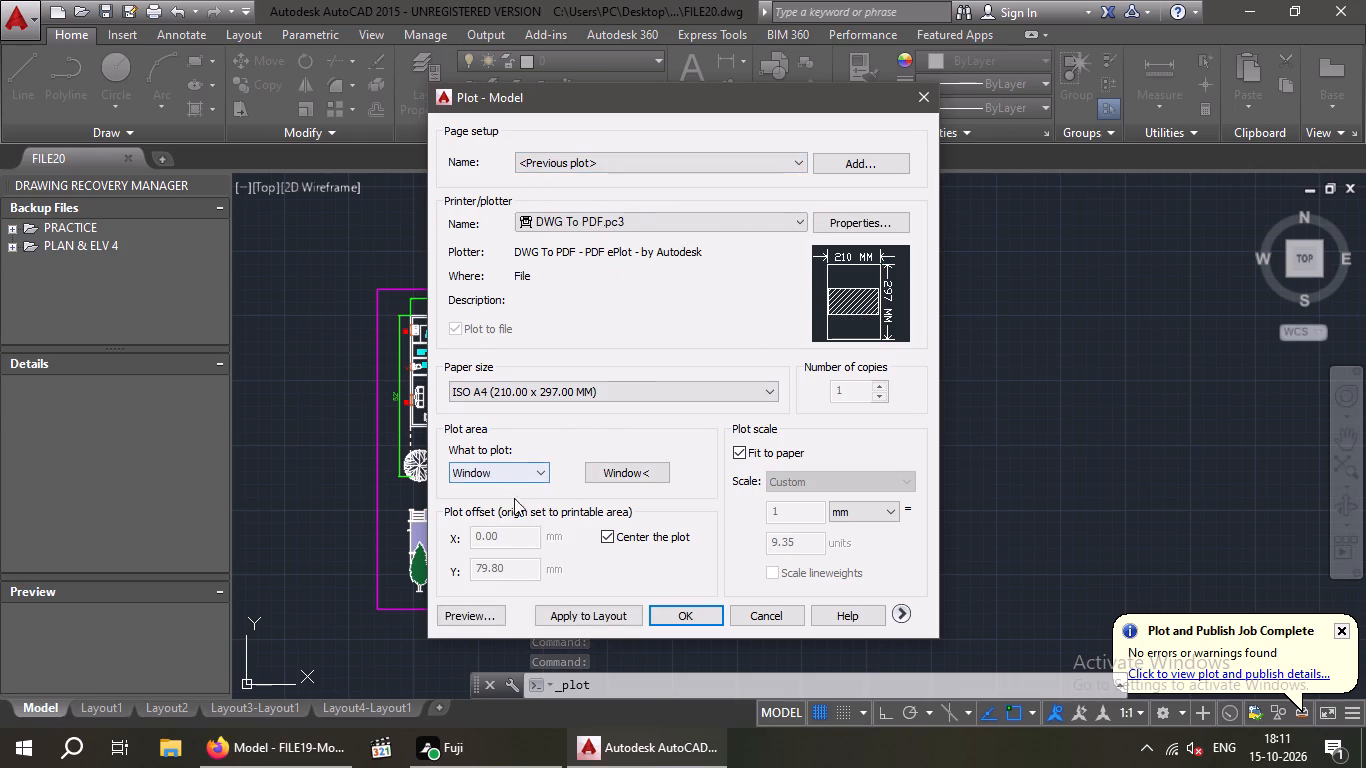
left_click(635, 475)
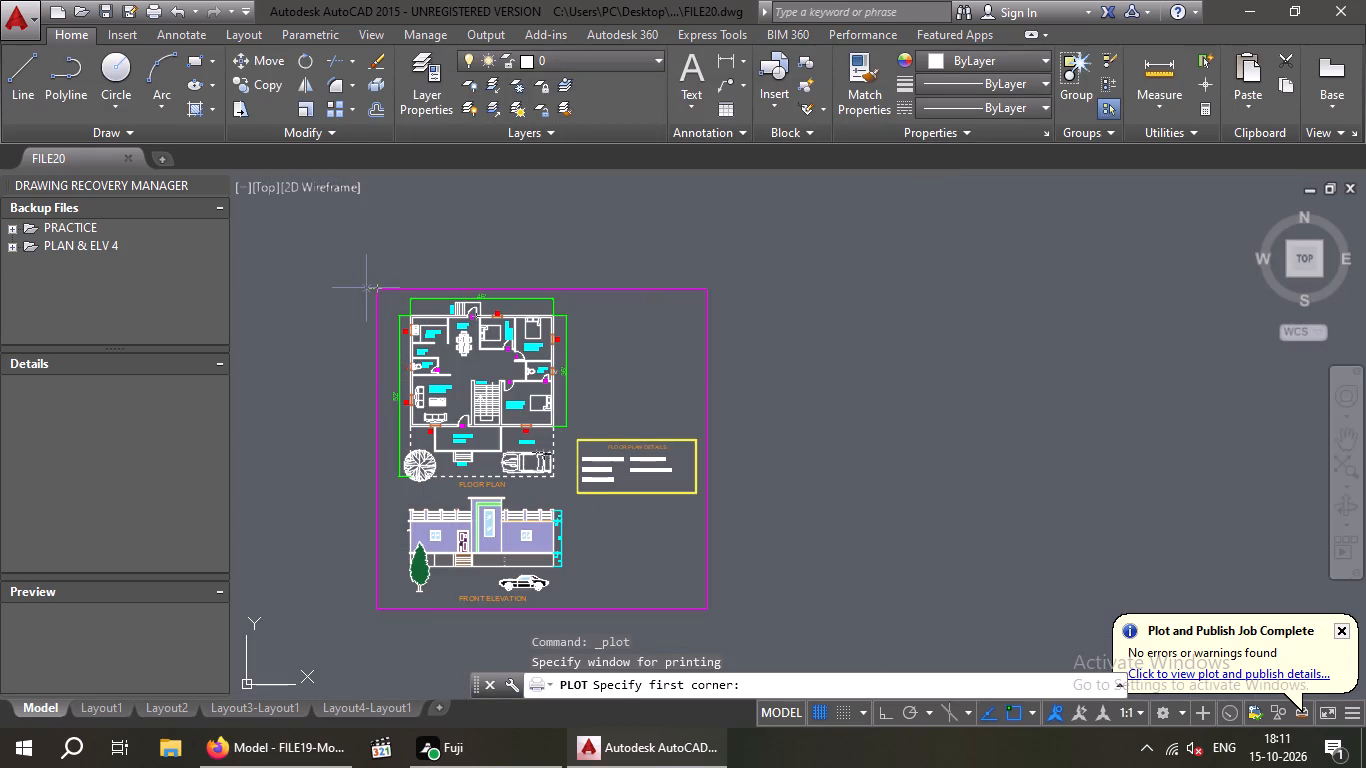
left_click(379, 289)
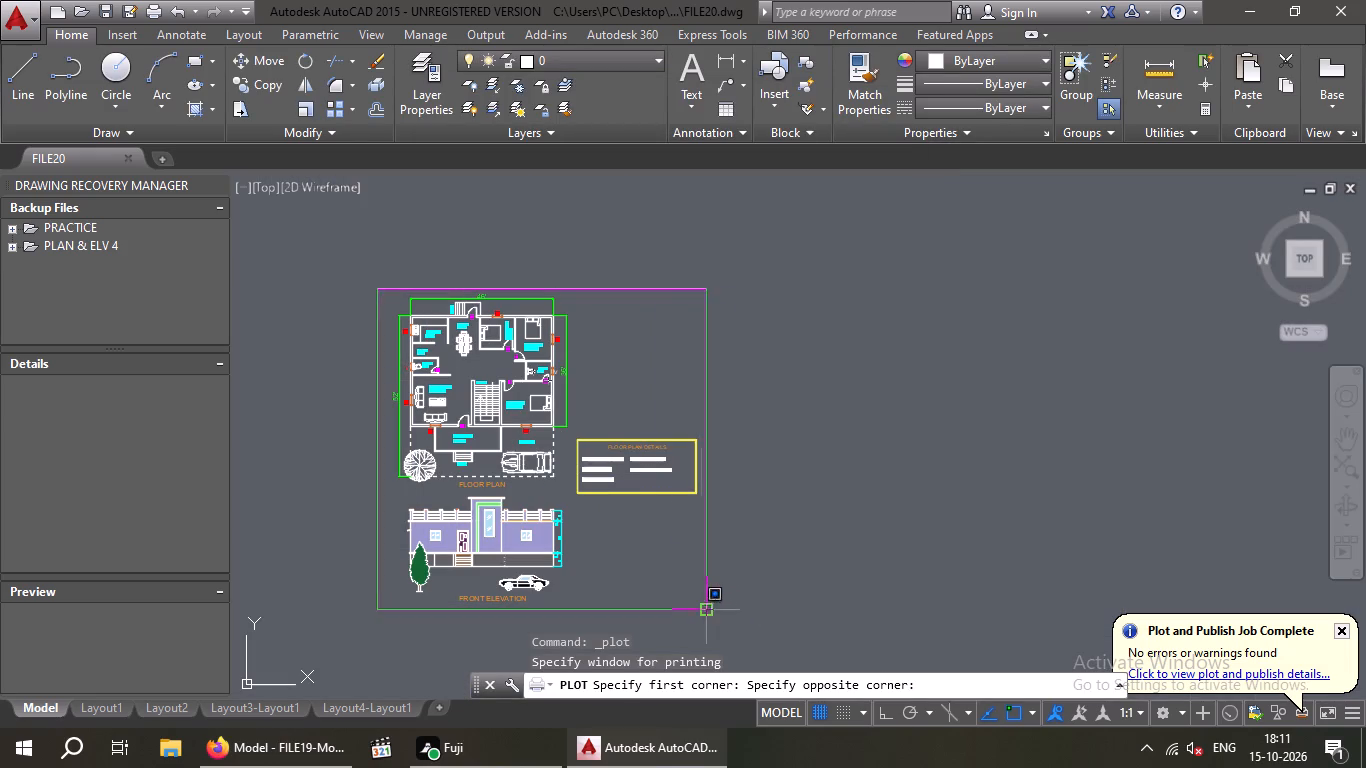
left_click(702, 611)
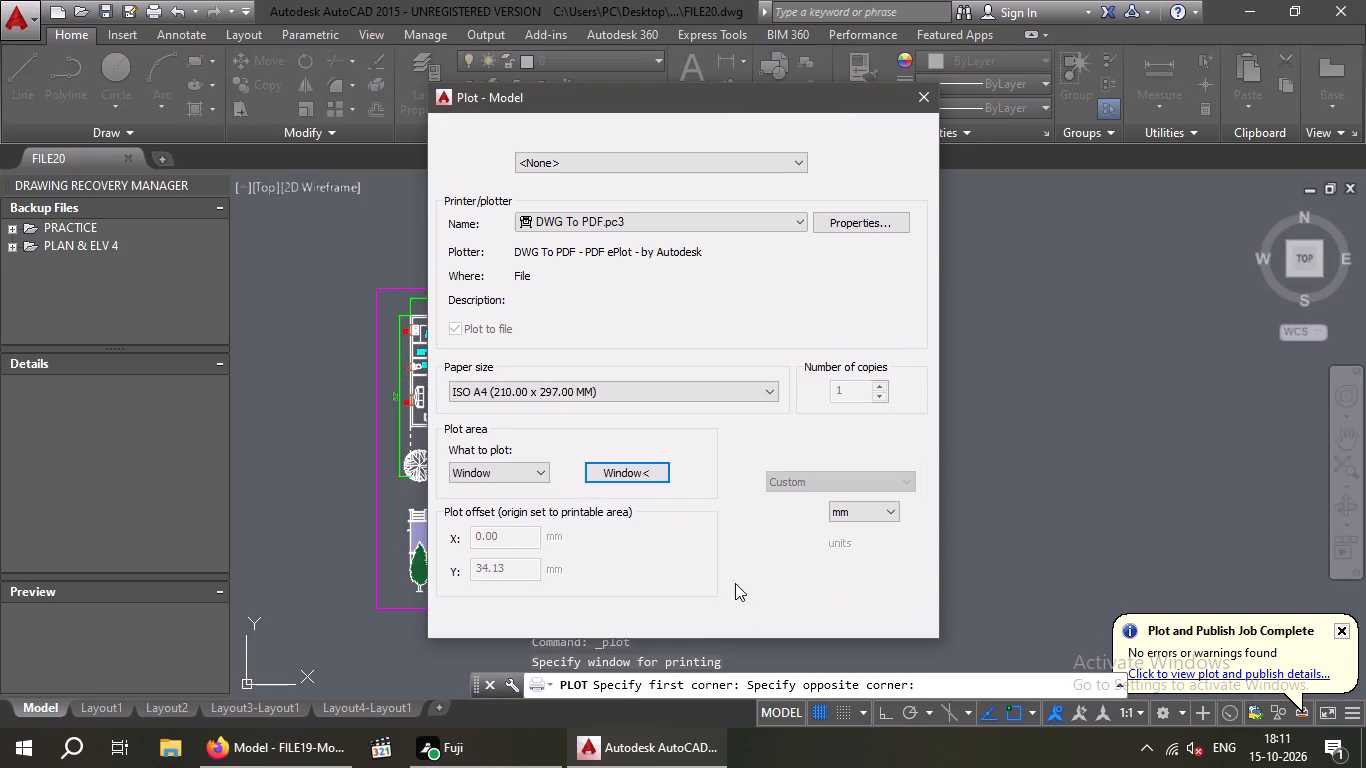
left_click(485, 616)
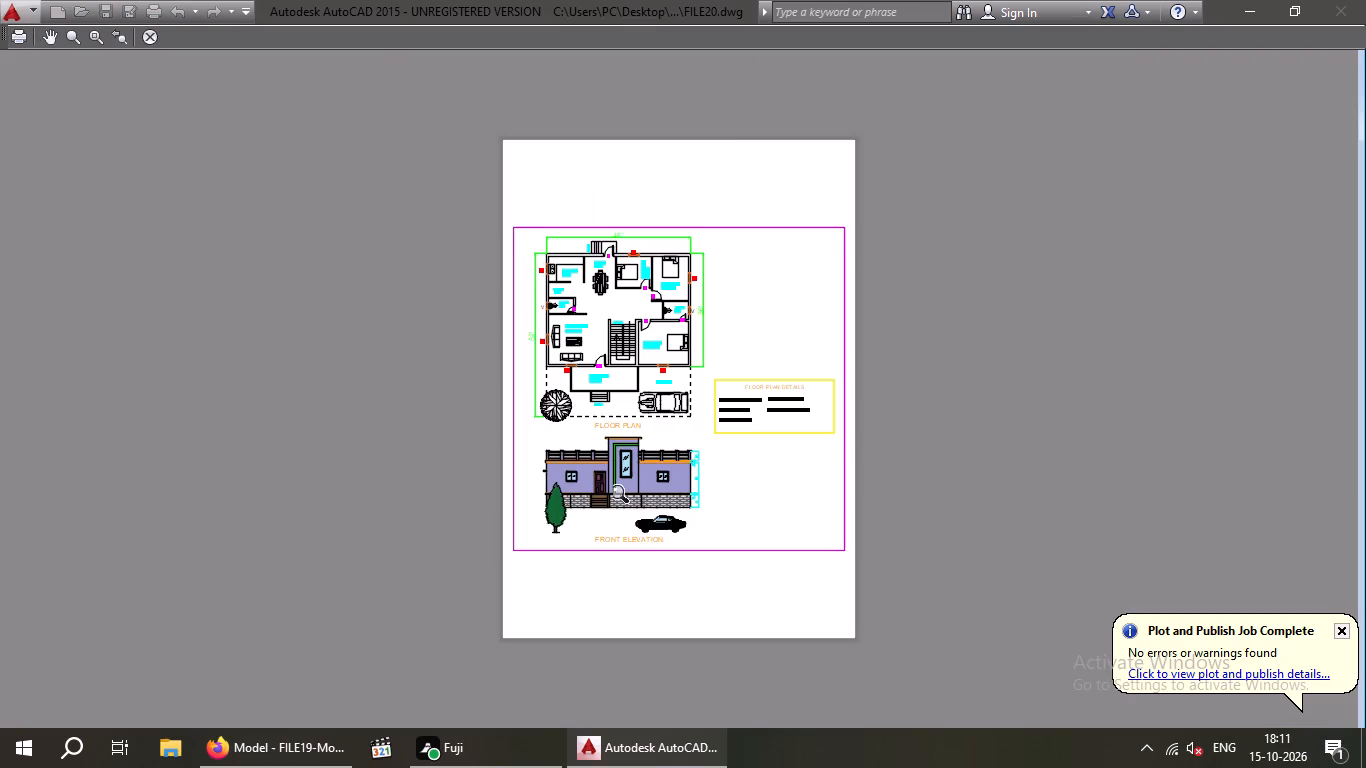
Plot the previewed sheet as FILE20-Model.pdf into the personal project folder on the Desktop.
left_click(23, 37)
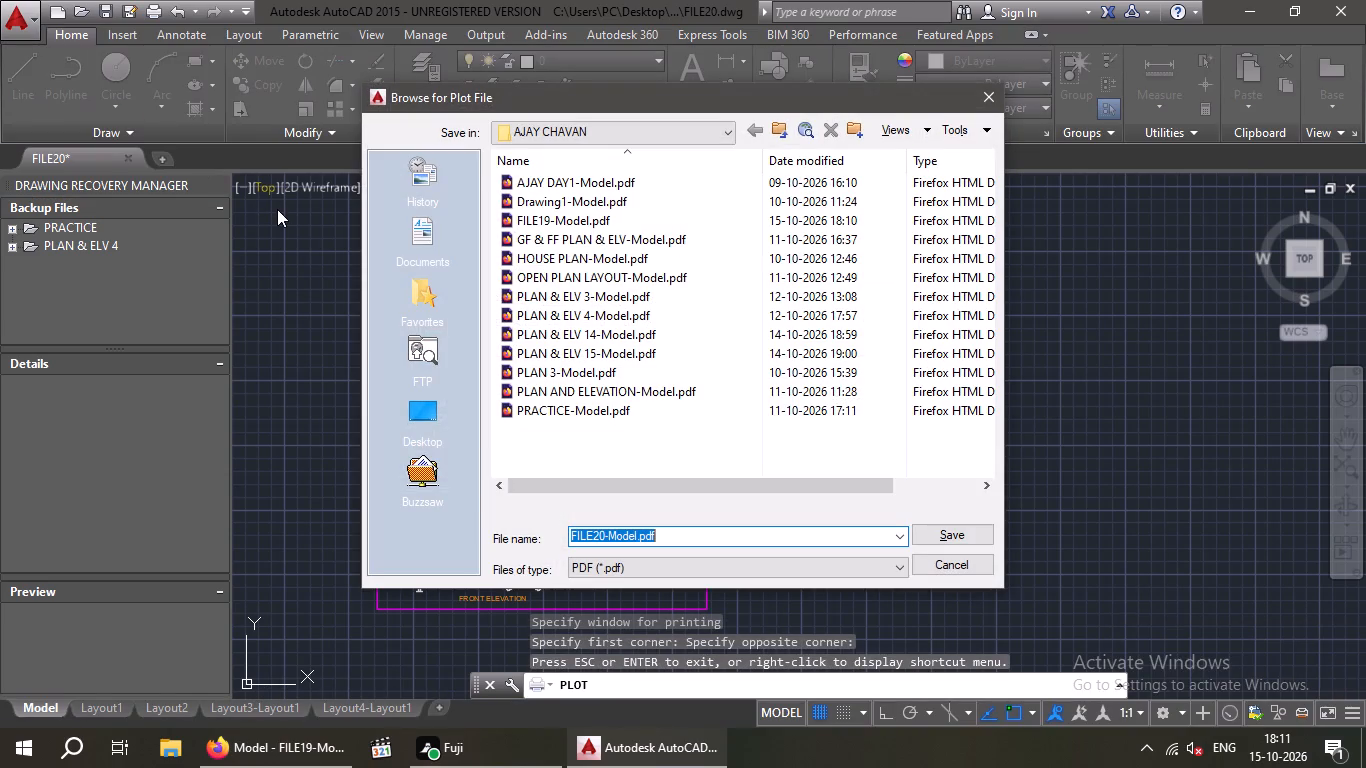
left_click(423, 408)
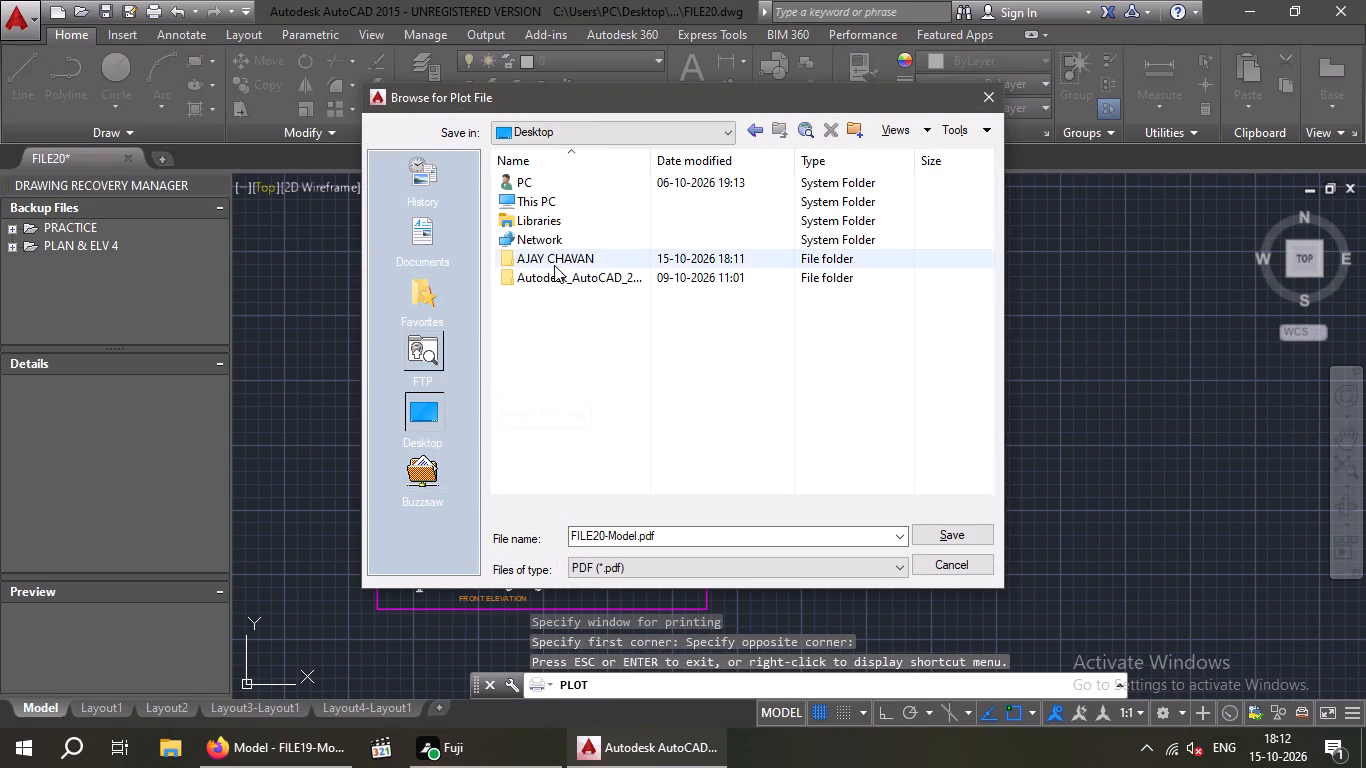
double_click(560, 255)
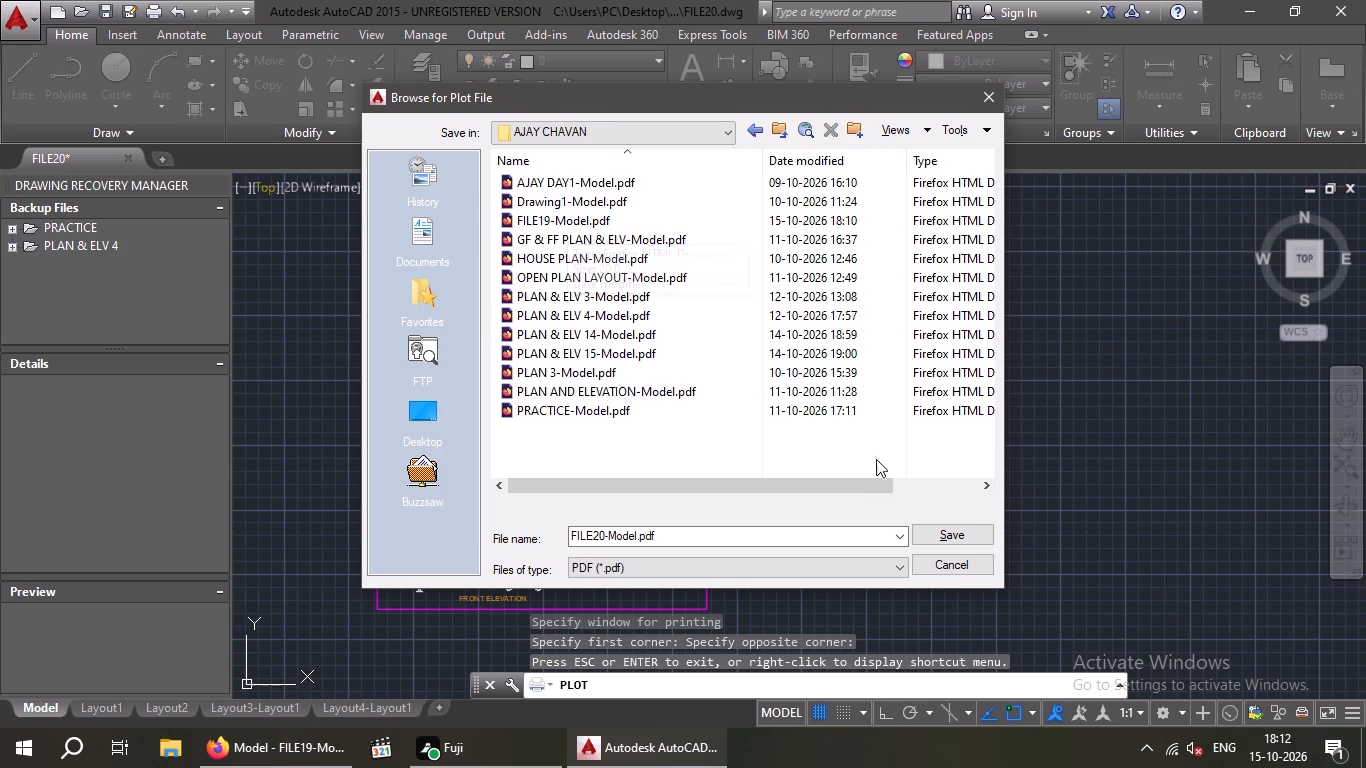
left_click(955, 533)
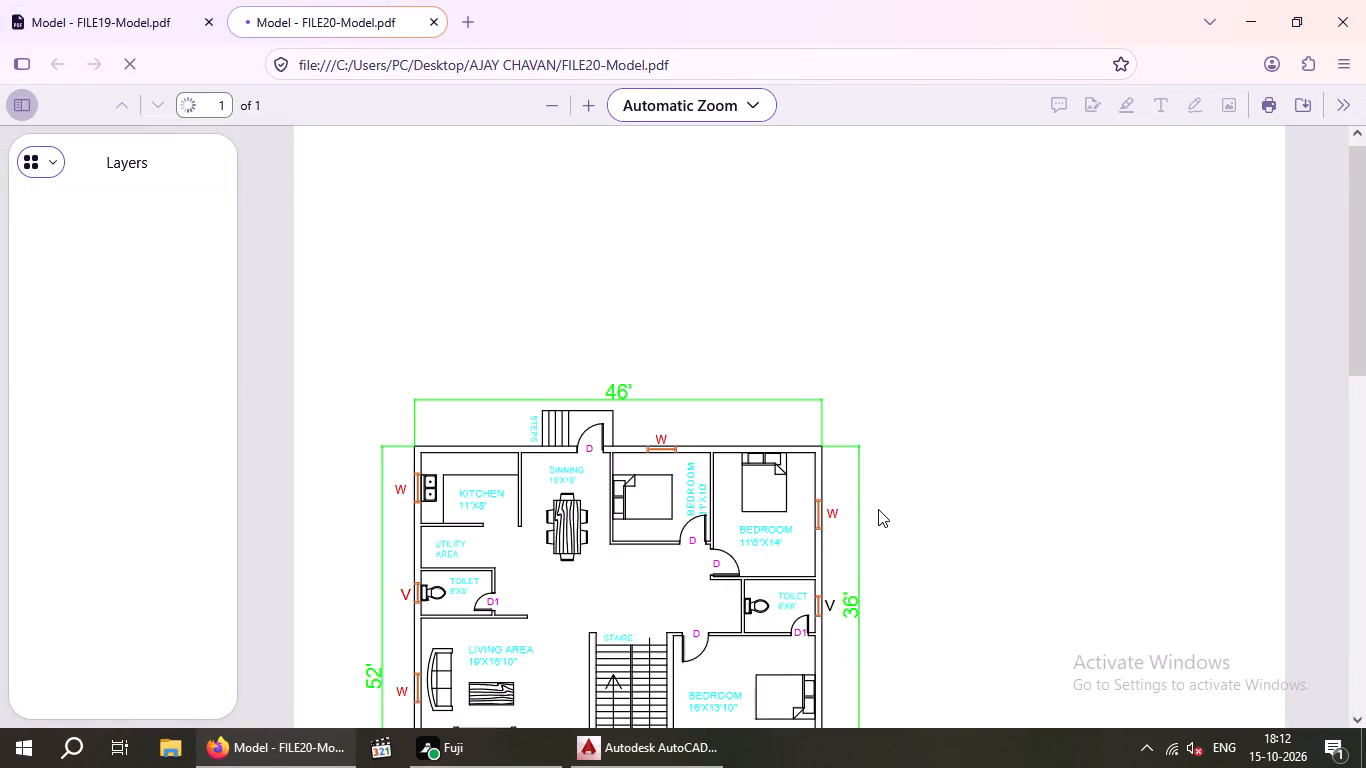
Look over the floor plan, FLOOR PLAN DETAILS table and front elevation in FILE20-Model.pdf.
scroll(688, 444, "down", 3)
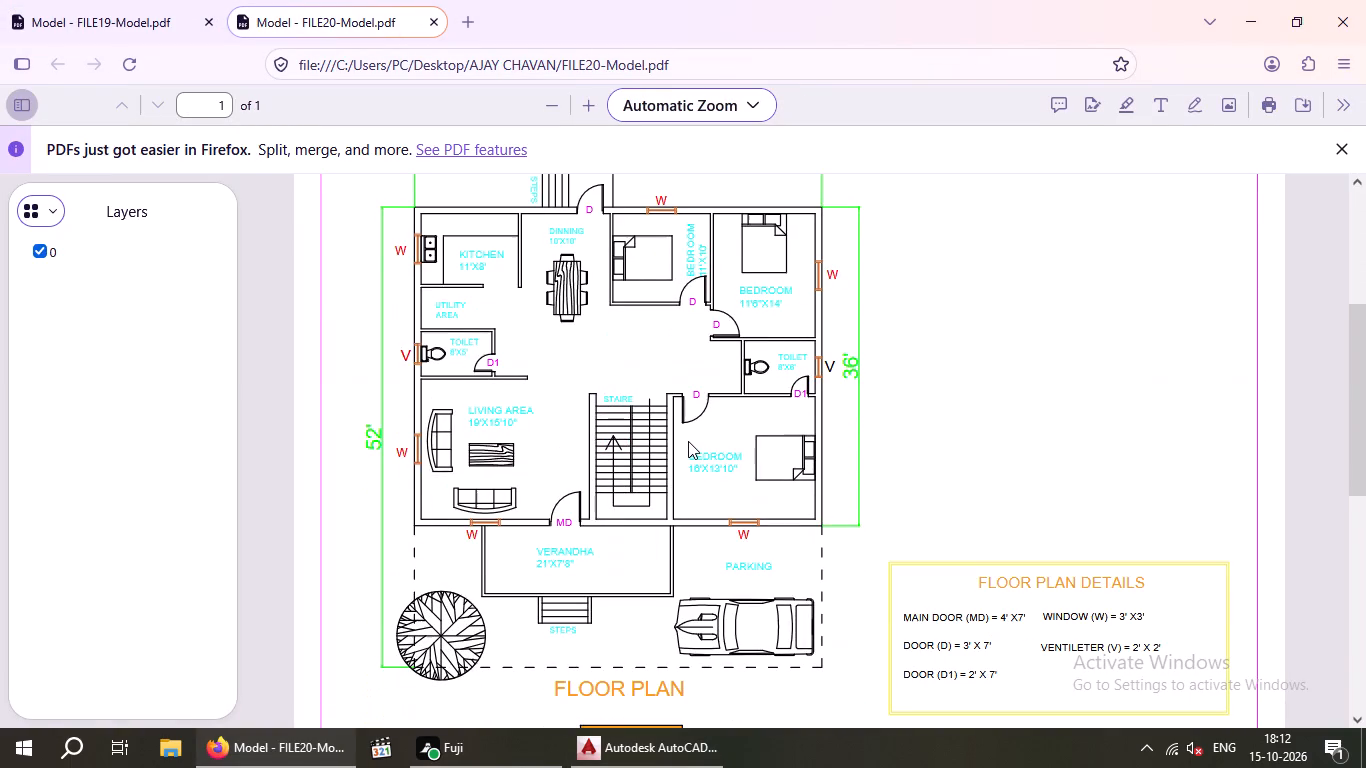
scroll(688, 441, "down", 4)
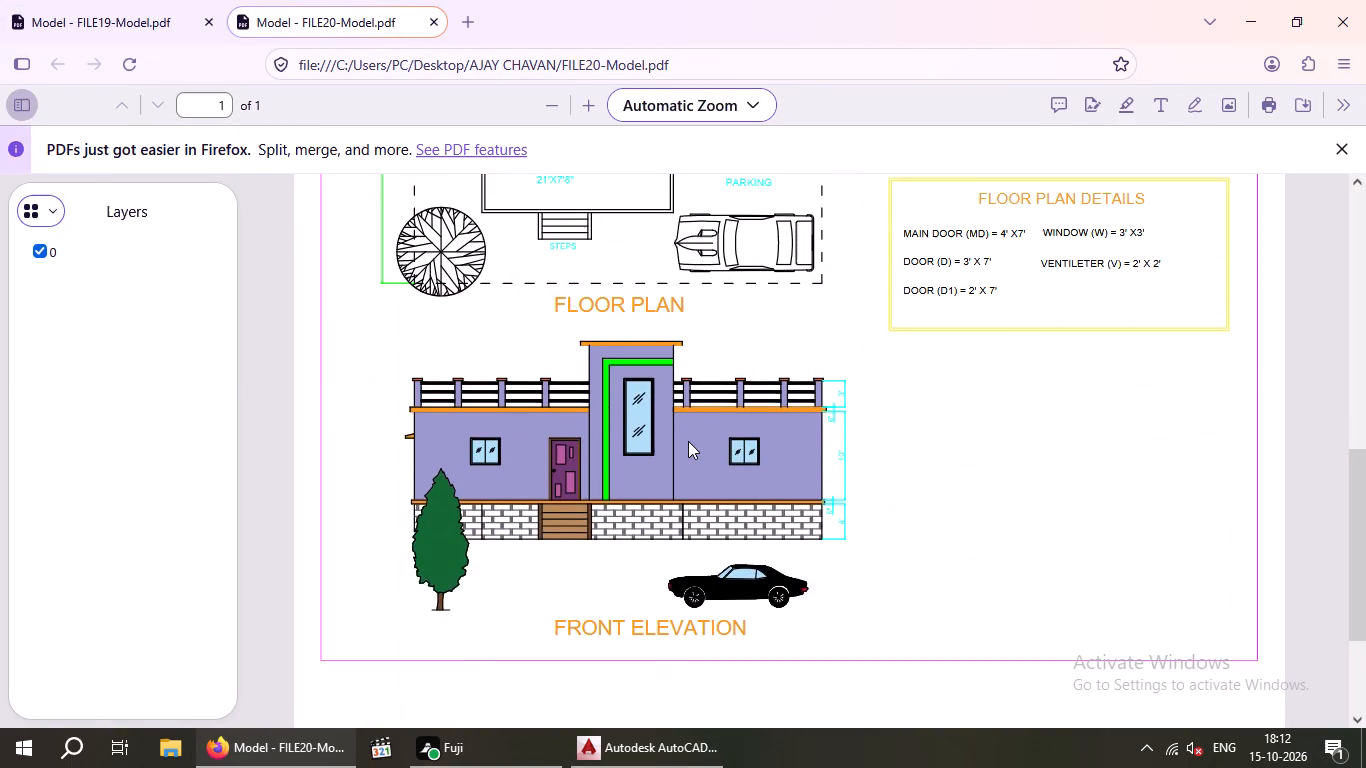
scroll(688, 441, "down", 3)
scroll(688, 441, "up", 1)
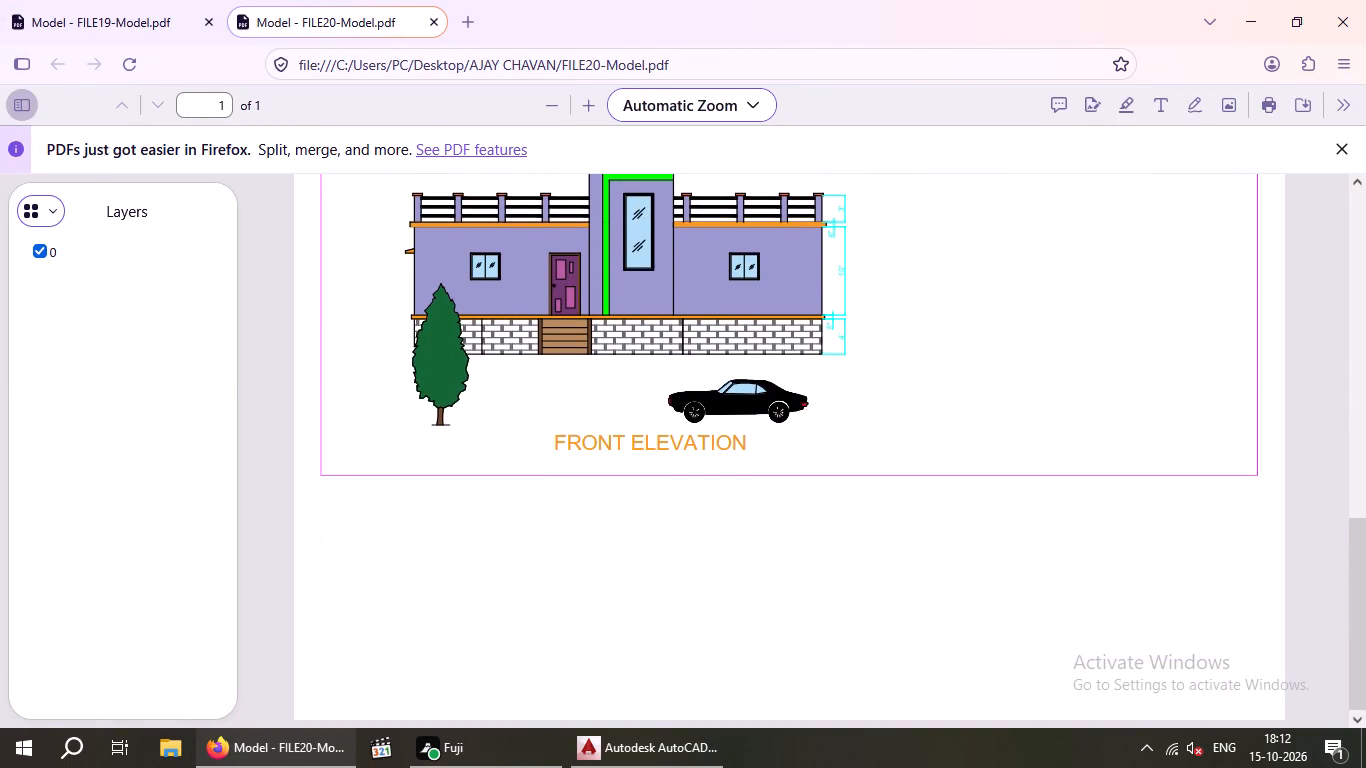
scroll(688, 441, "up", 4)
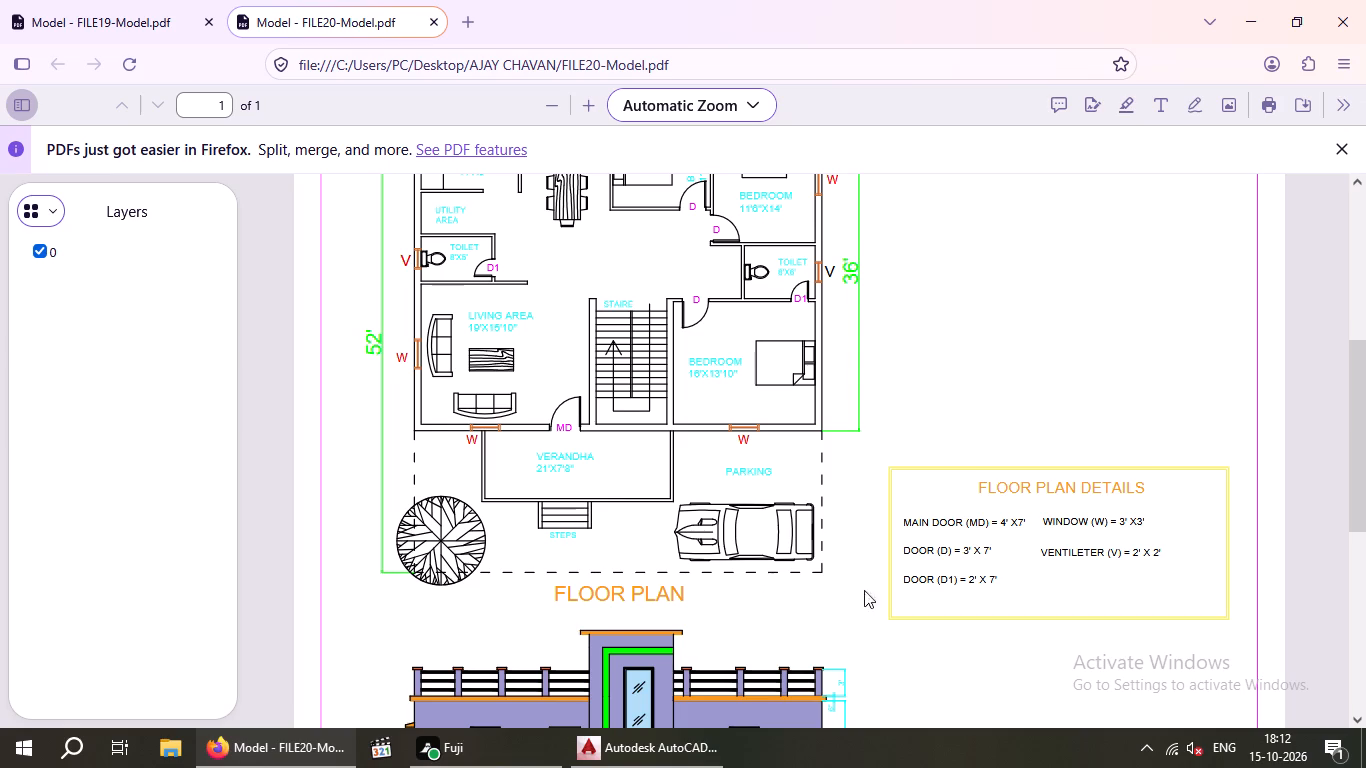